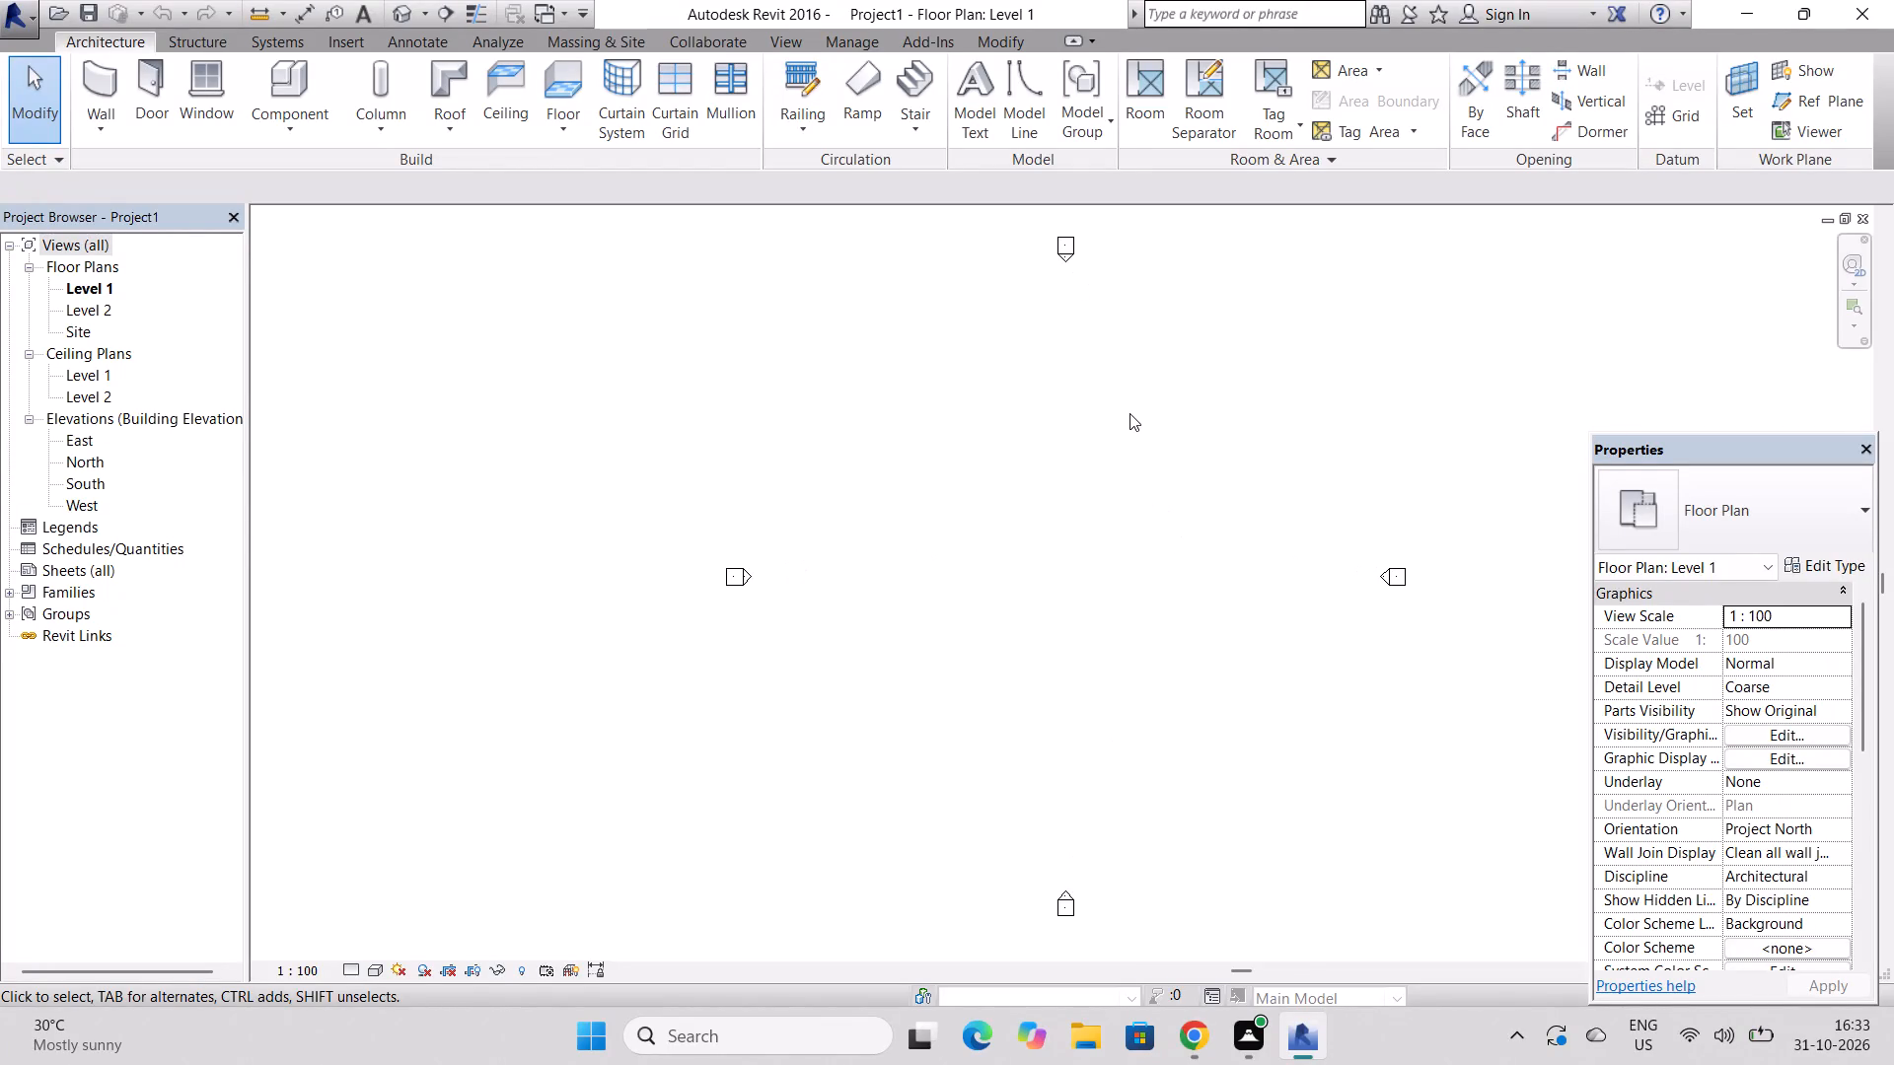
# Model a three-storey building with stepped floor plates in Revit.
# Set the project's length units to feet and fractional inches, rounded to the nearest 1/2".
pyautogui.press('u')
pyautogui.press('n')
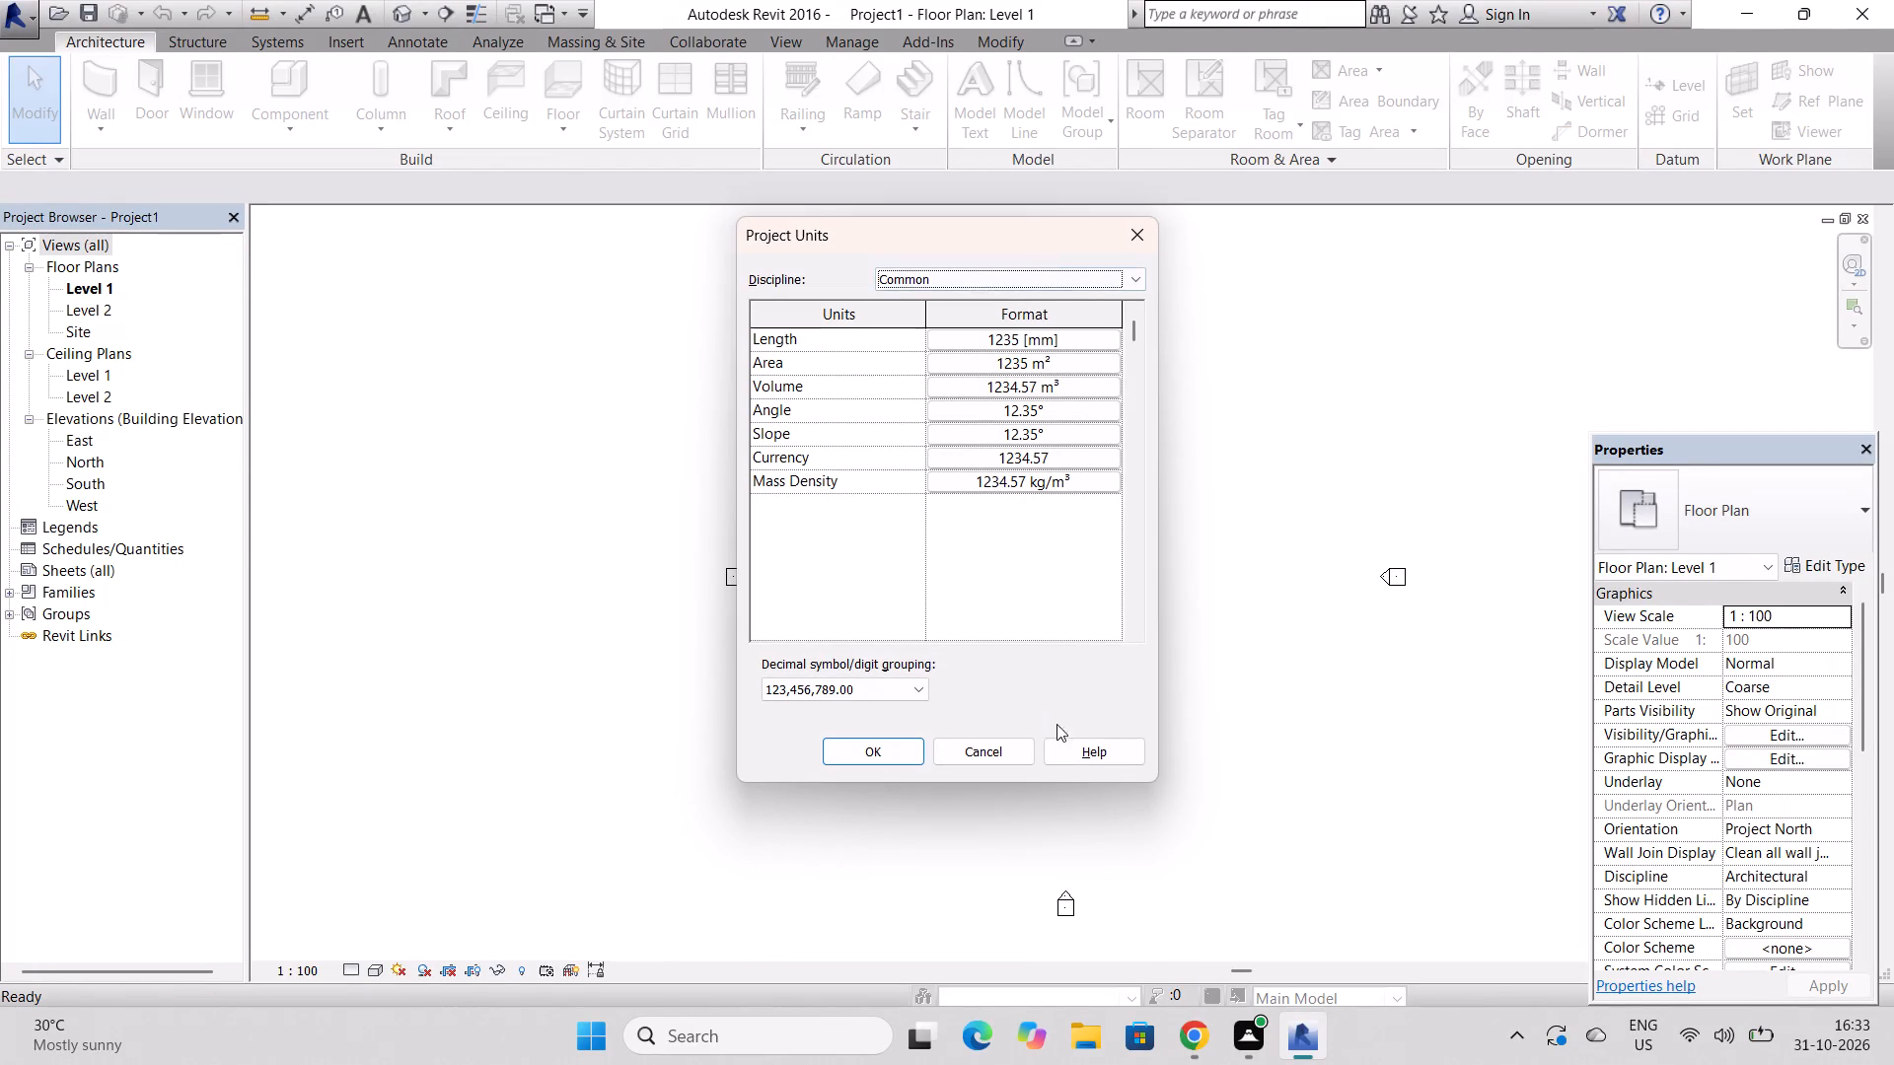
pyautogui.click(1073, 335)
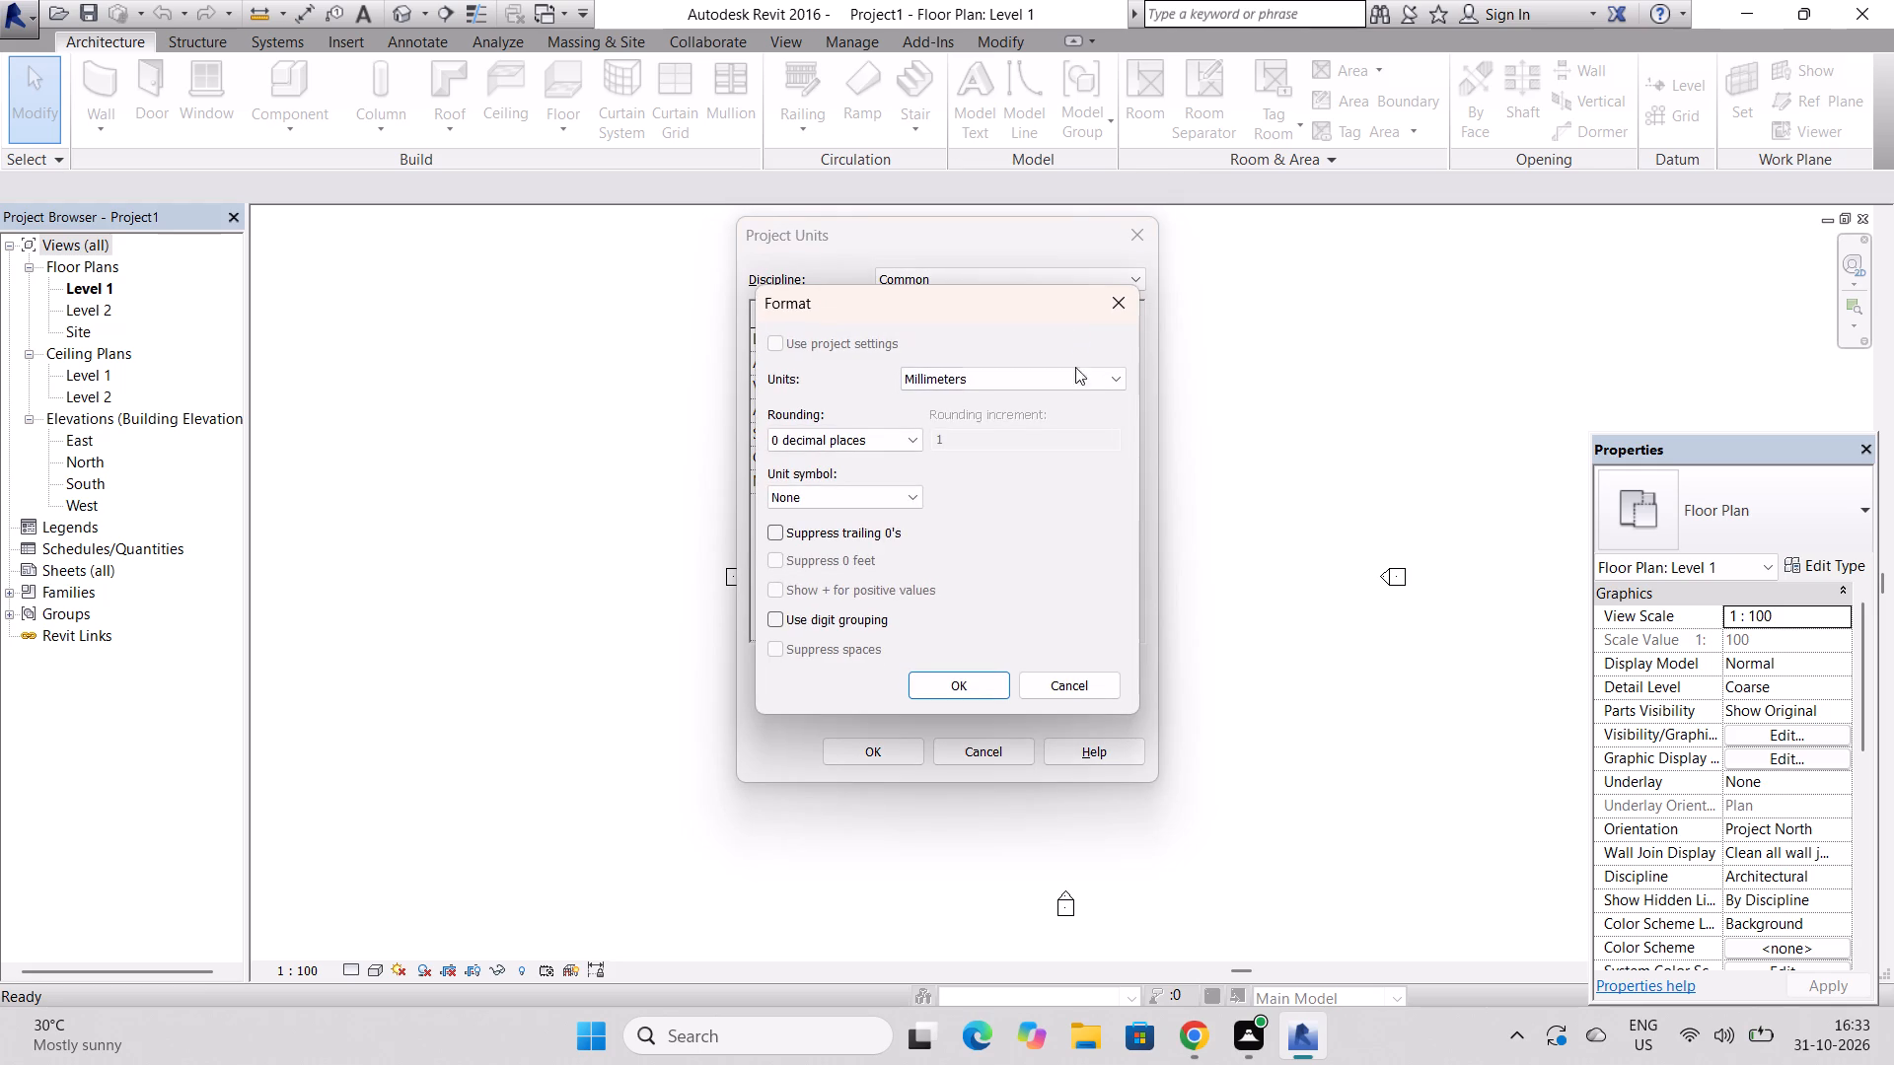
pyautogui.click(1078, 385)
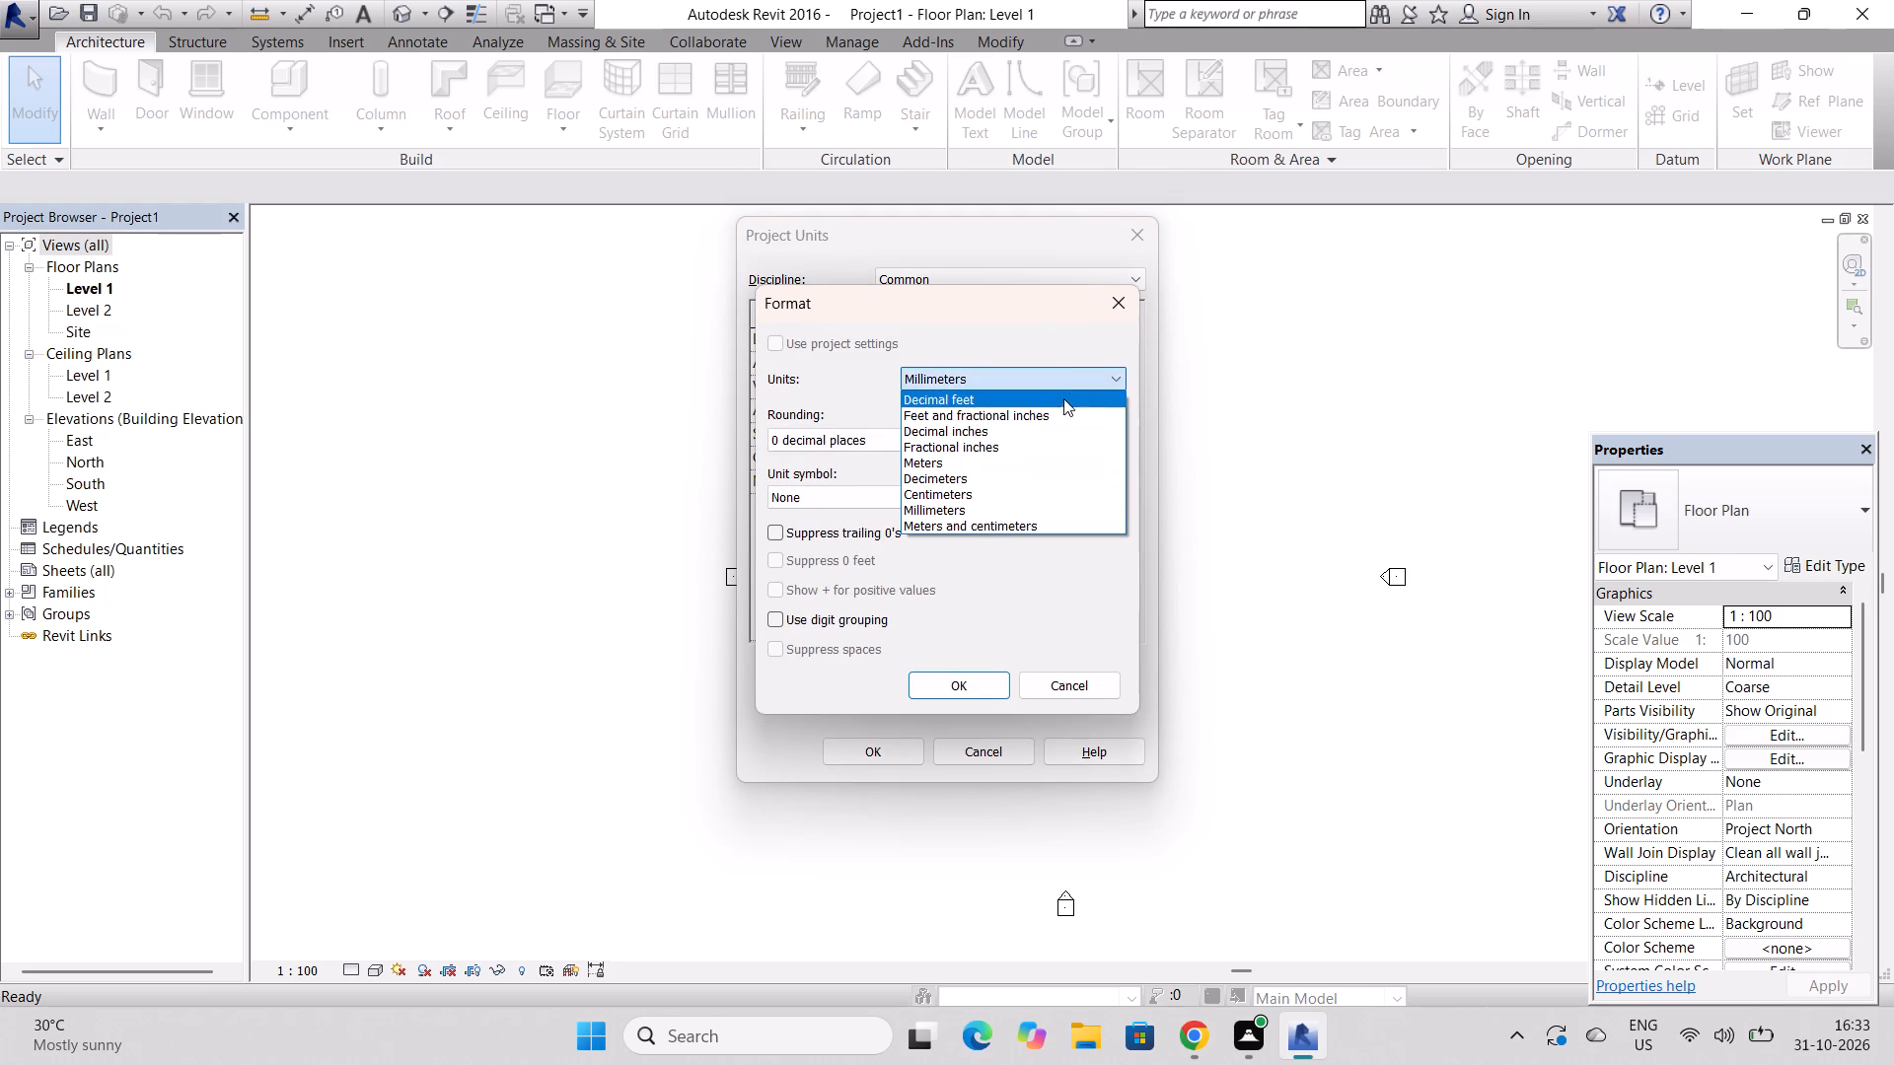
pyautogui.click(1049, 421)
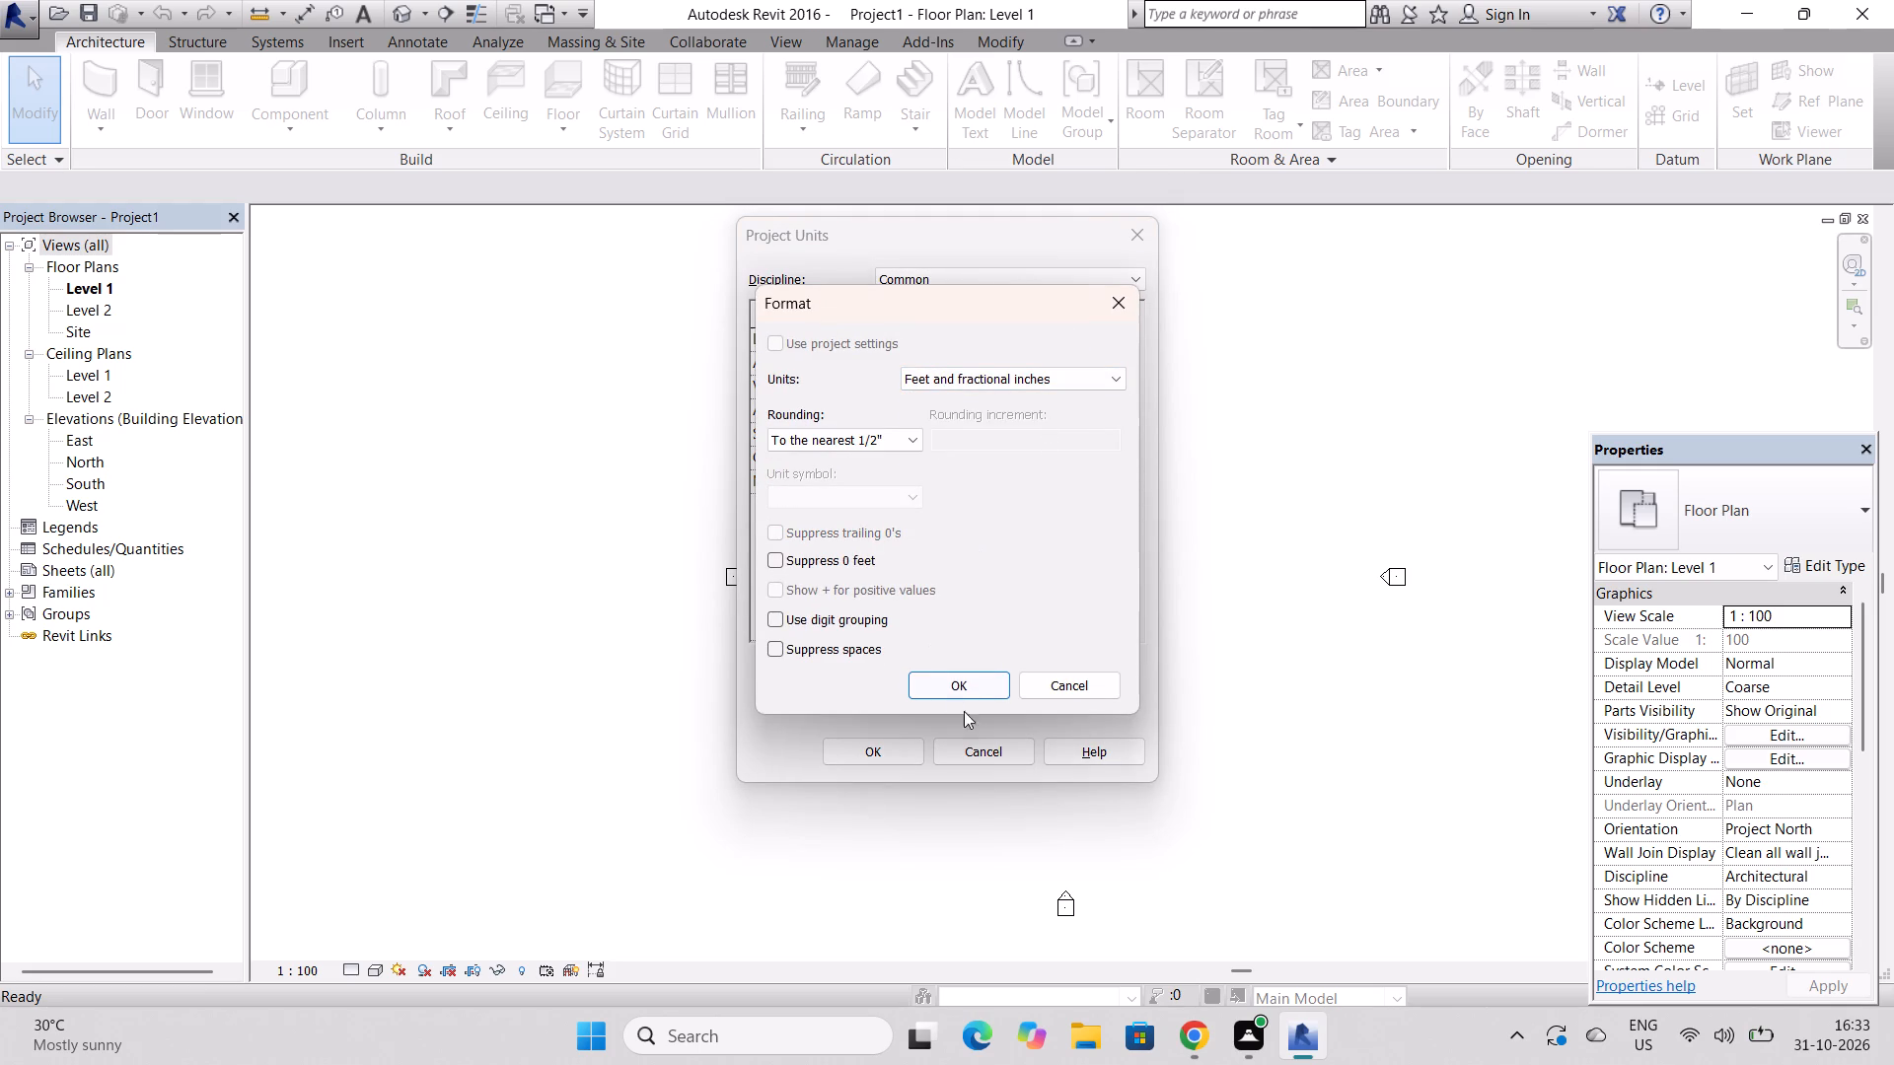
pyautogui.click(971, 684)
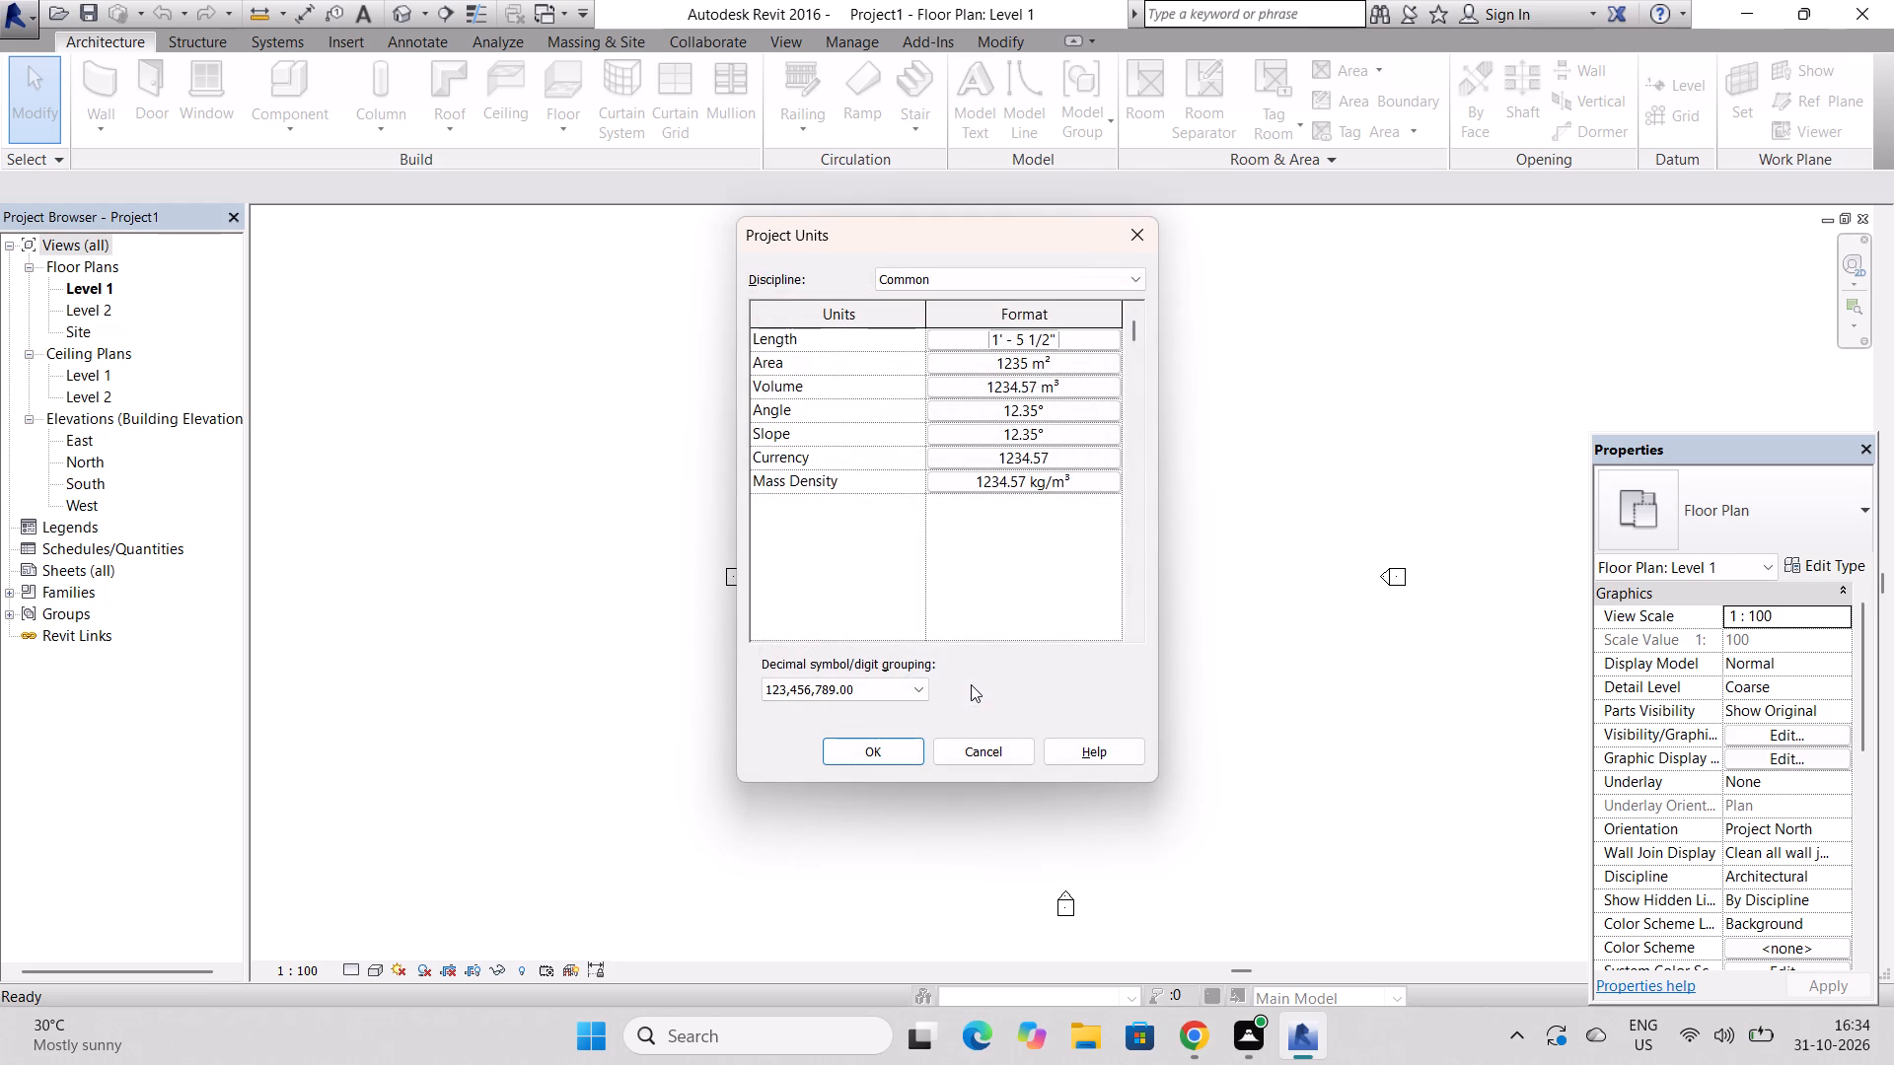
pyautogui.click(887, 741)
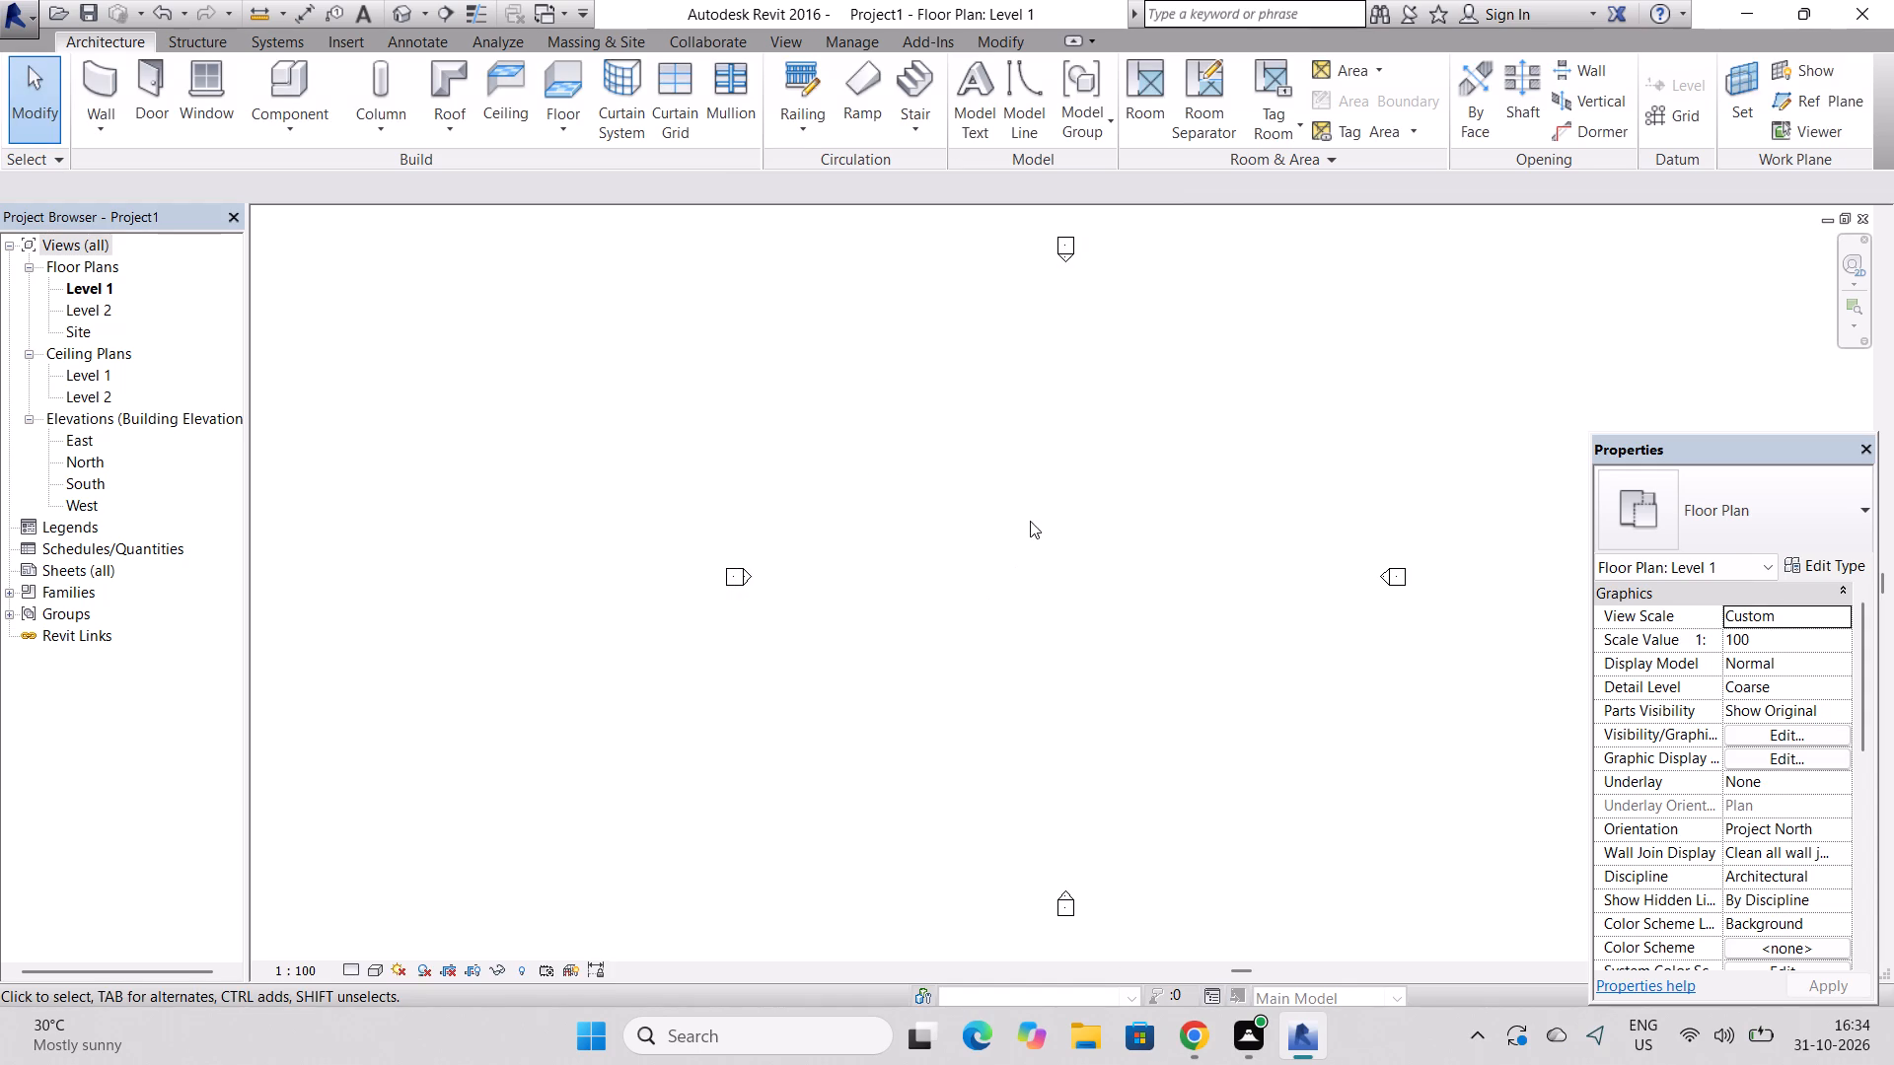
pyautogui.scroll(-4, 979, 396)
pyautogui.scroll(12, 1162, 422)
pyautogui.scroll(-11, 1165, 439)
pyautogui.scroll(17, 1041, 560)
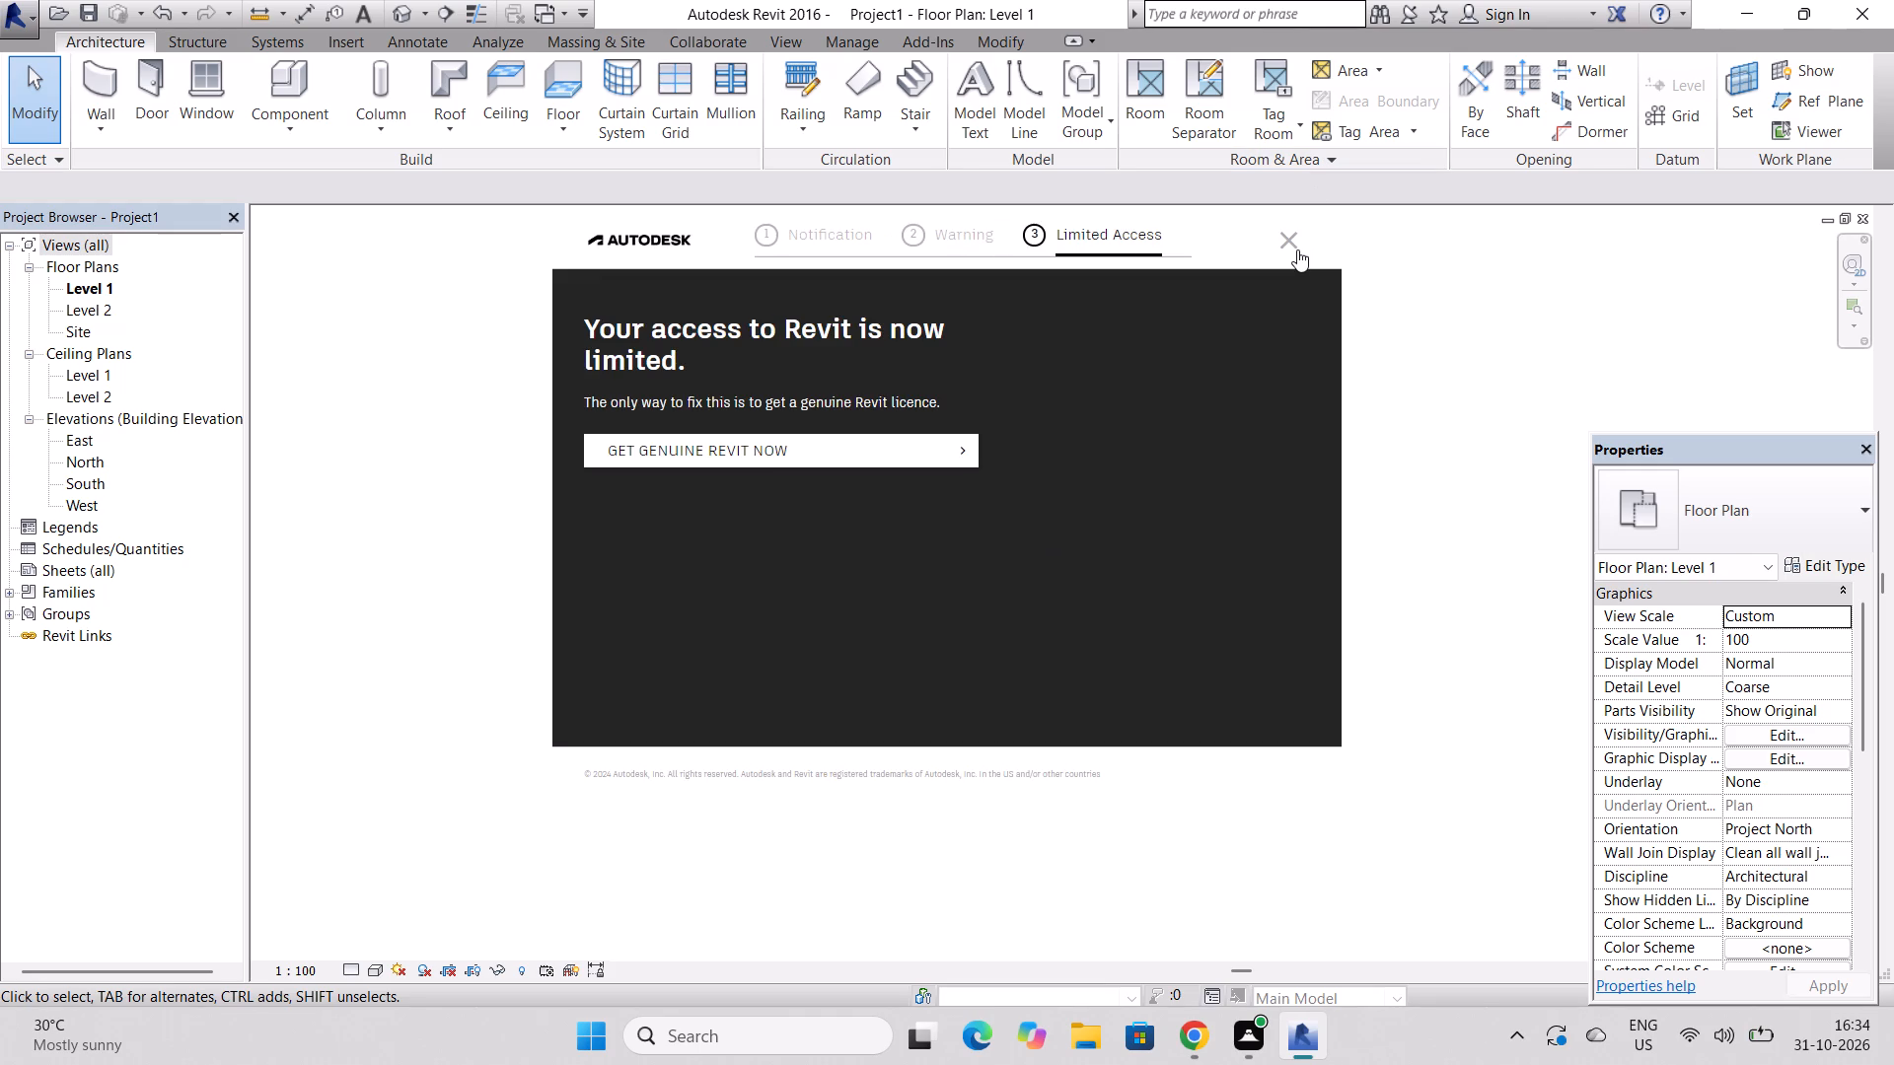
# Dismiss the limited-access licence notice covering the Level 1 floor plan.
pyautogui.click(1292, 244)
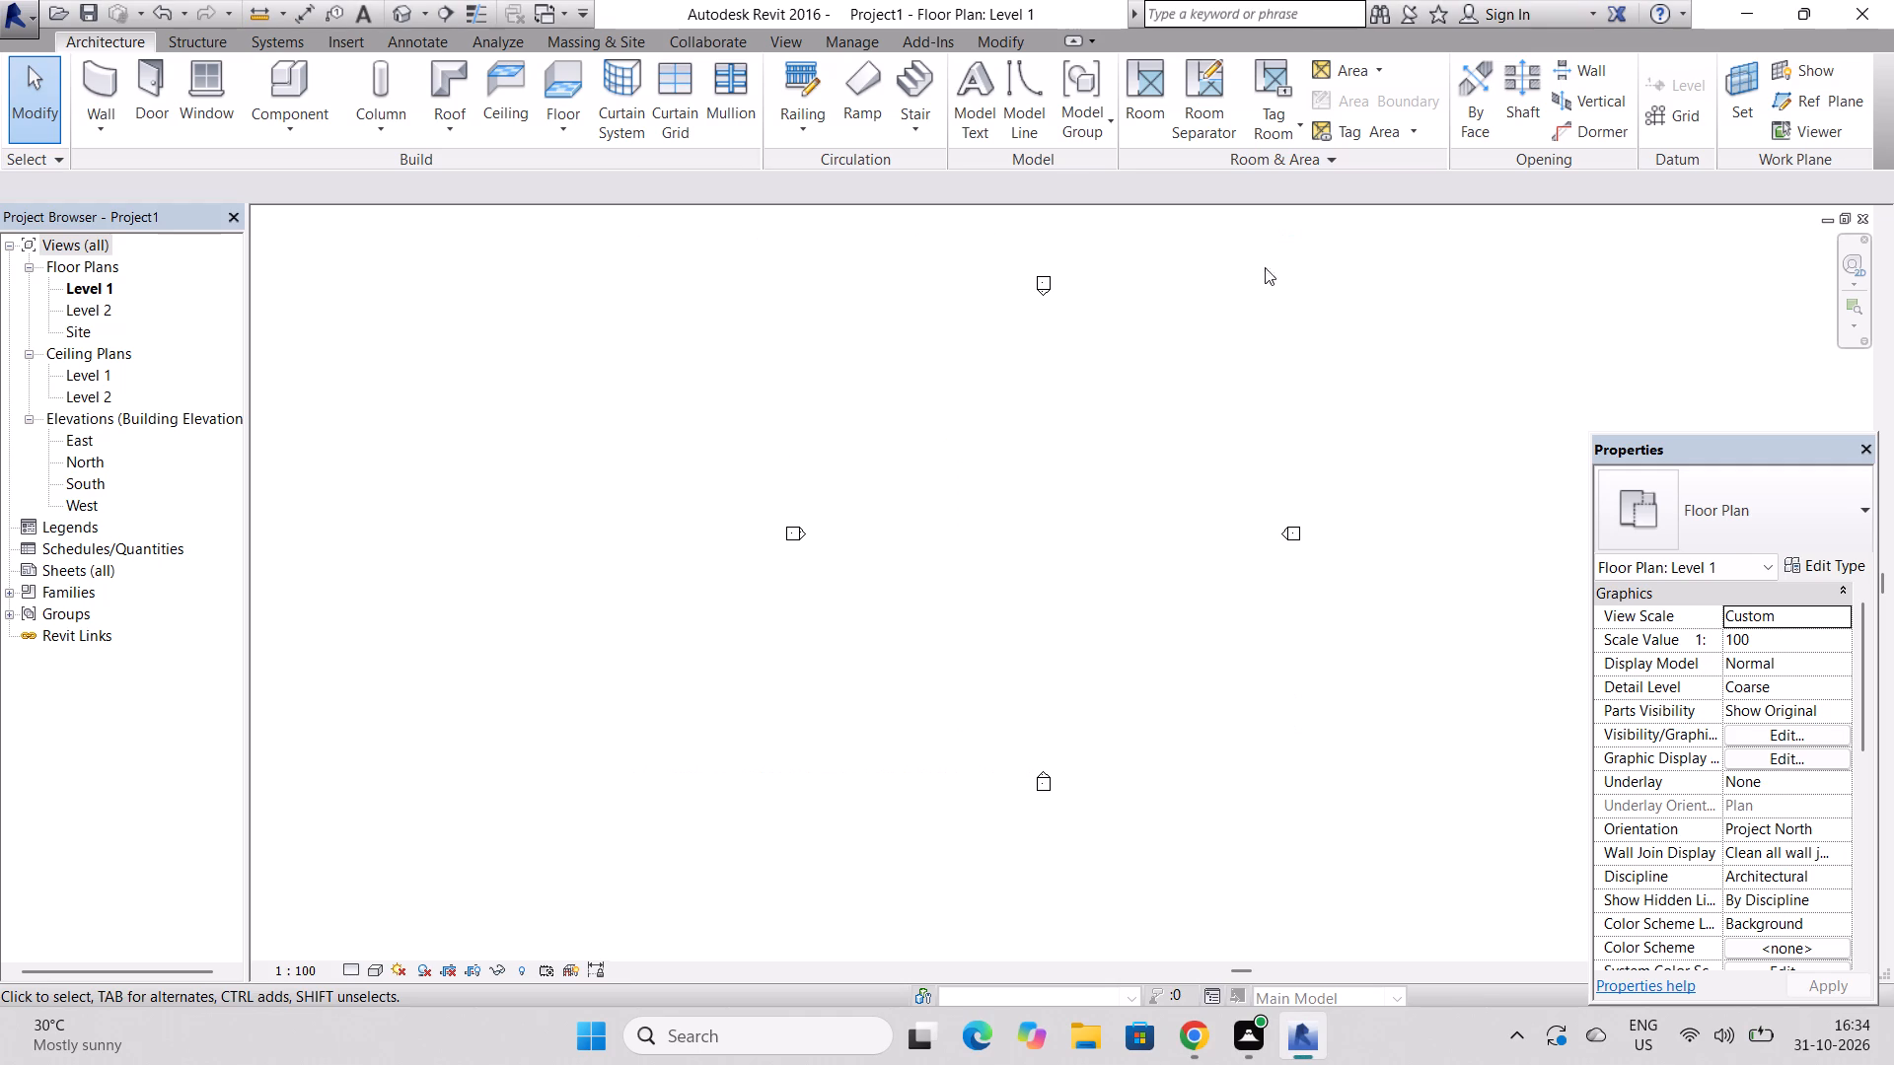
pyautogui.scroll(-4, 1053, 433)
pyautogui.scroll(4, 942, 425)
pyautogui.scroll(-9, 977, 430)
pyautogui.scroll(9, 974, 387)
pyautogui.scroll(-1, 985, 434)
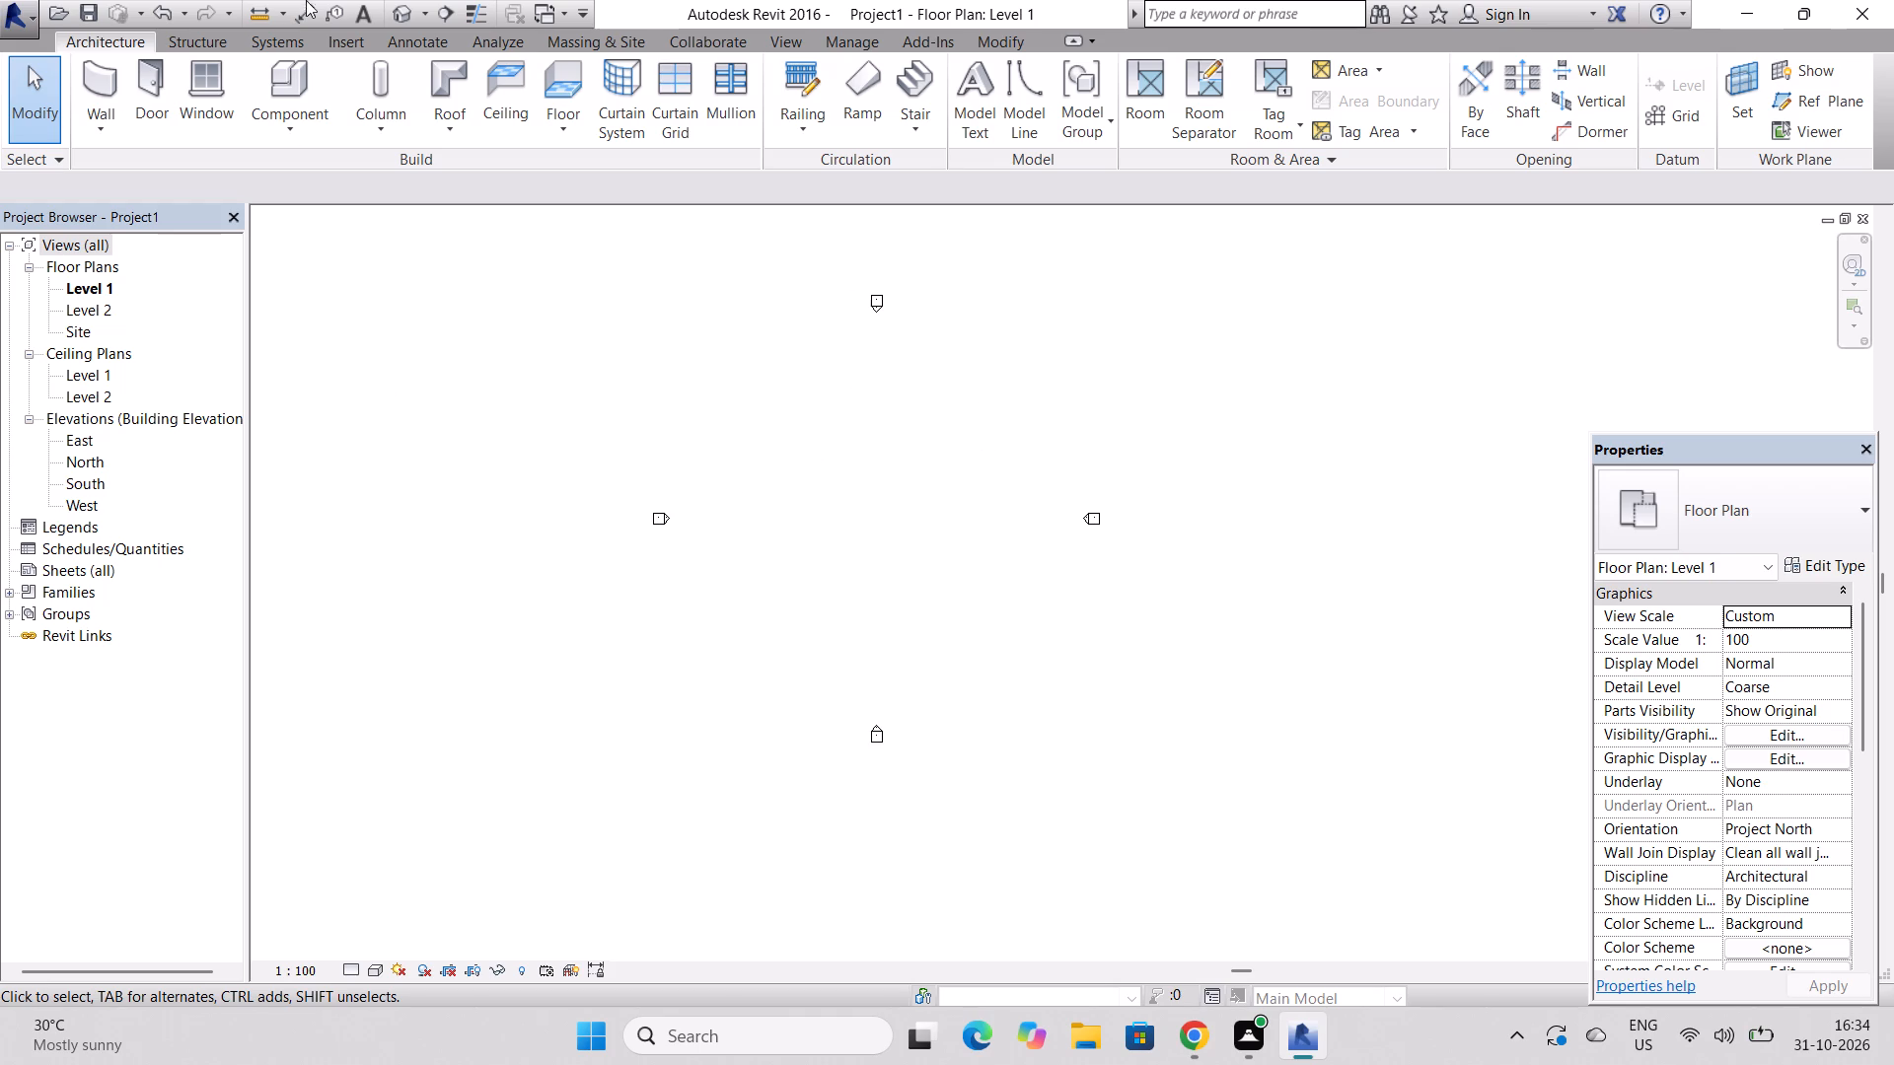
# Start the Wall tool and begin duplicating the Basic Wall type Generic - 200mm.
pyautogui.click(117, 71)
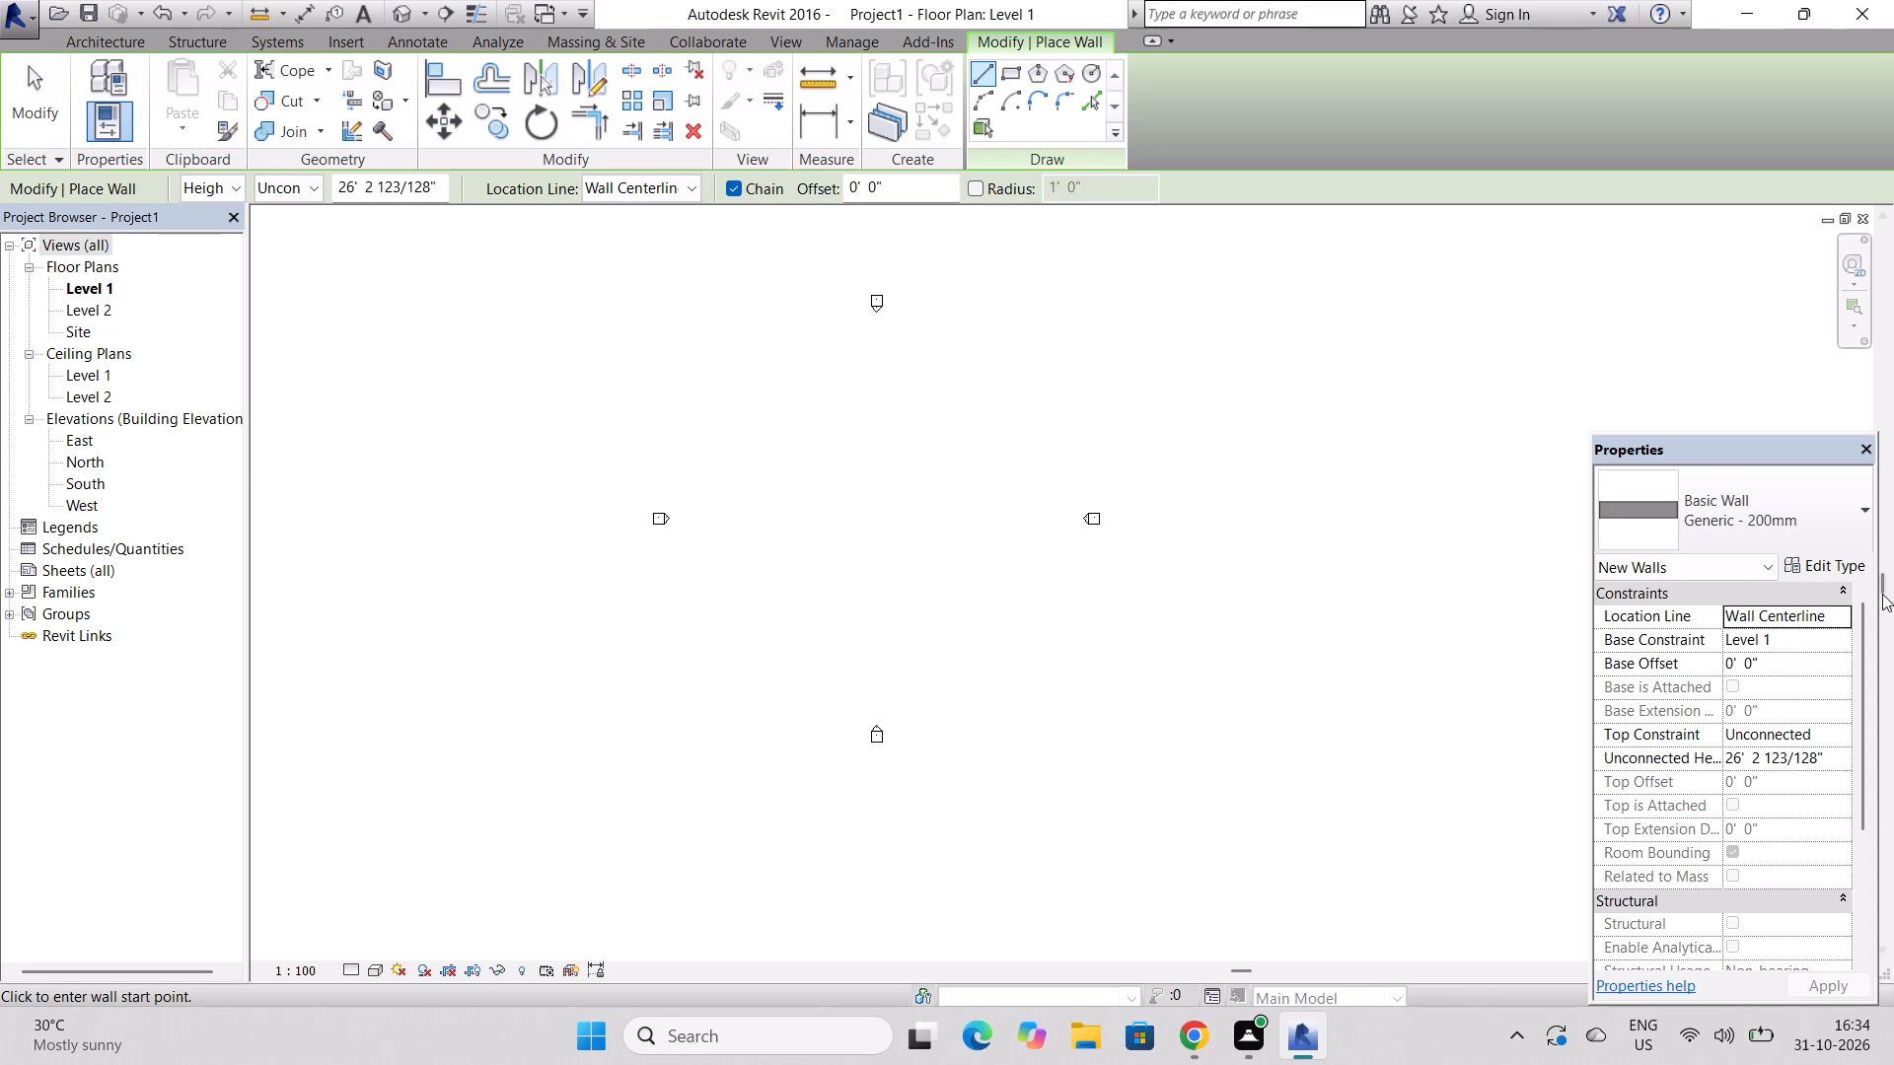
pyautogui.click(1826, 557)
pyautogui.moveTo(1826, 557); pyautogui.dragTo(1826, 566)
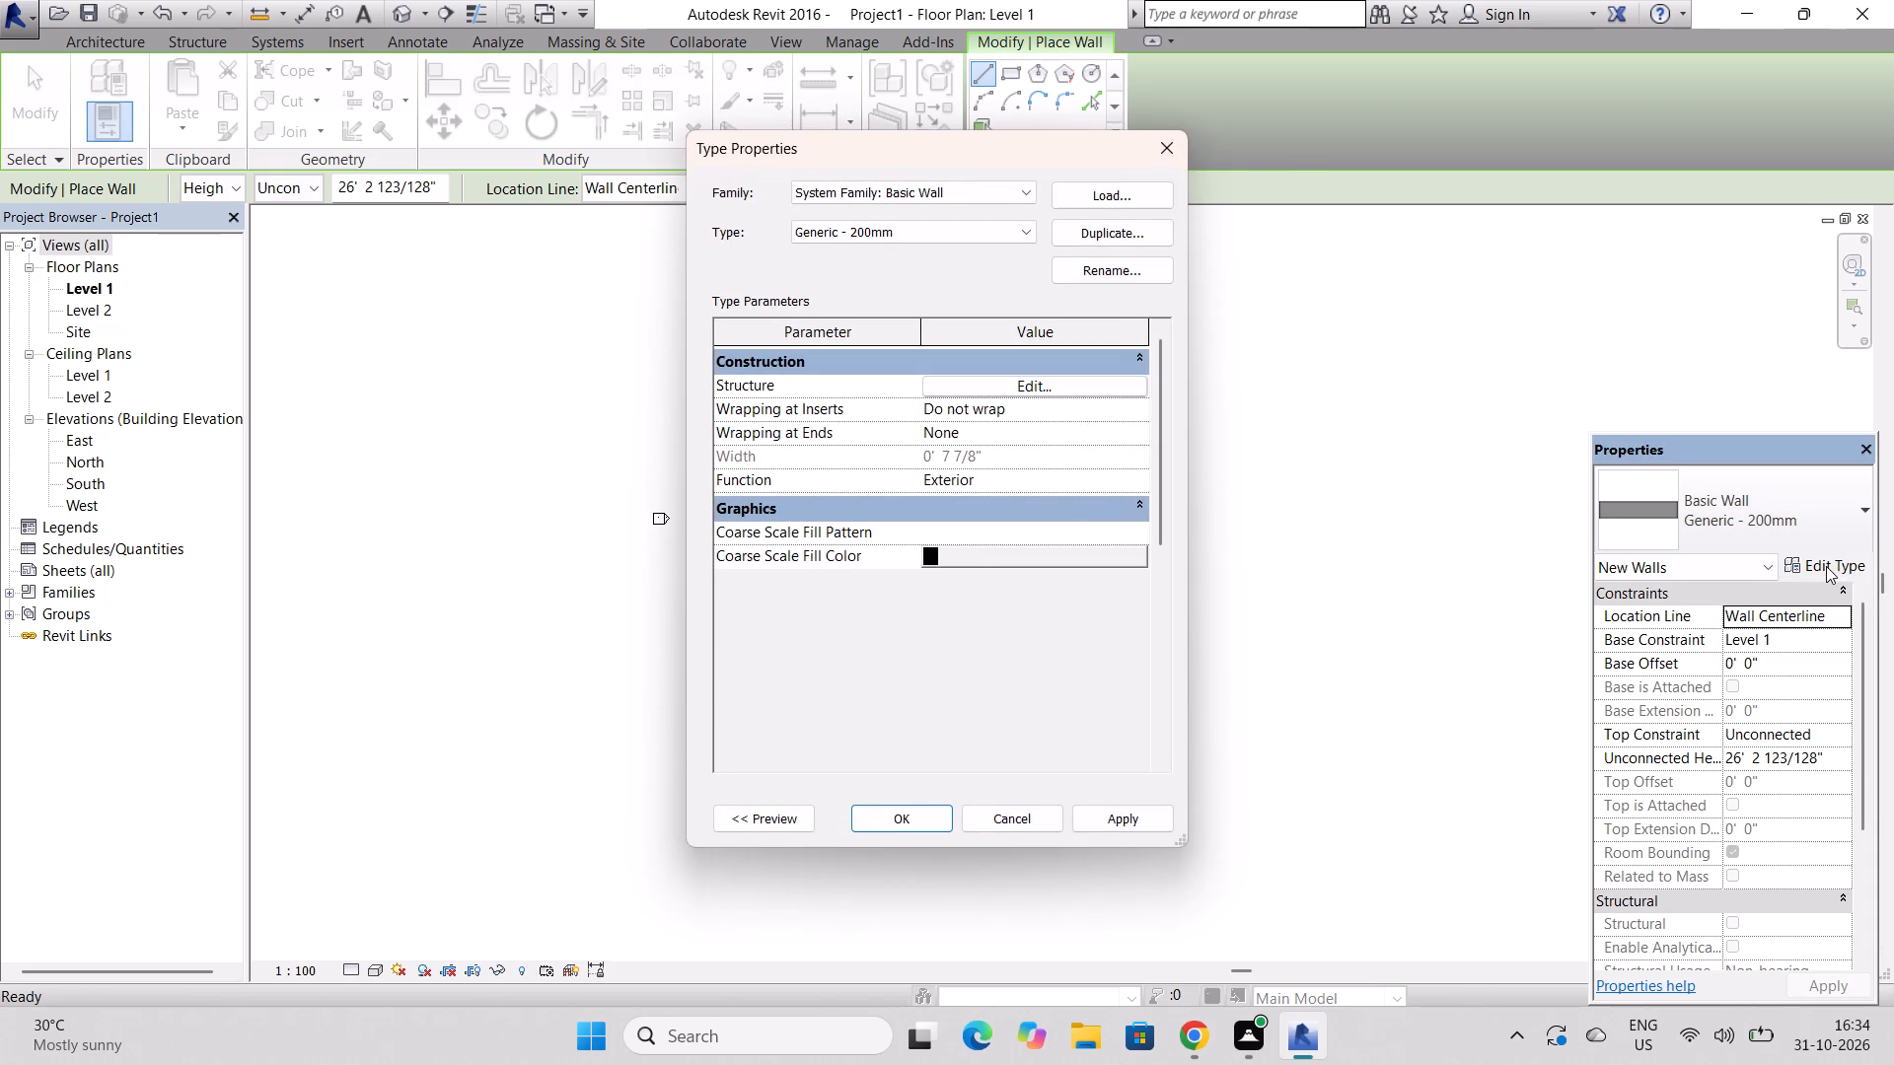
pyautogui.click(1094, 231)
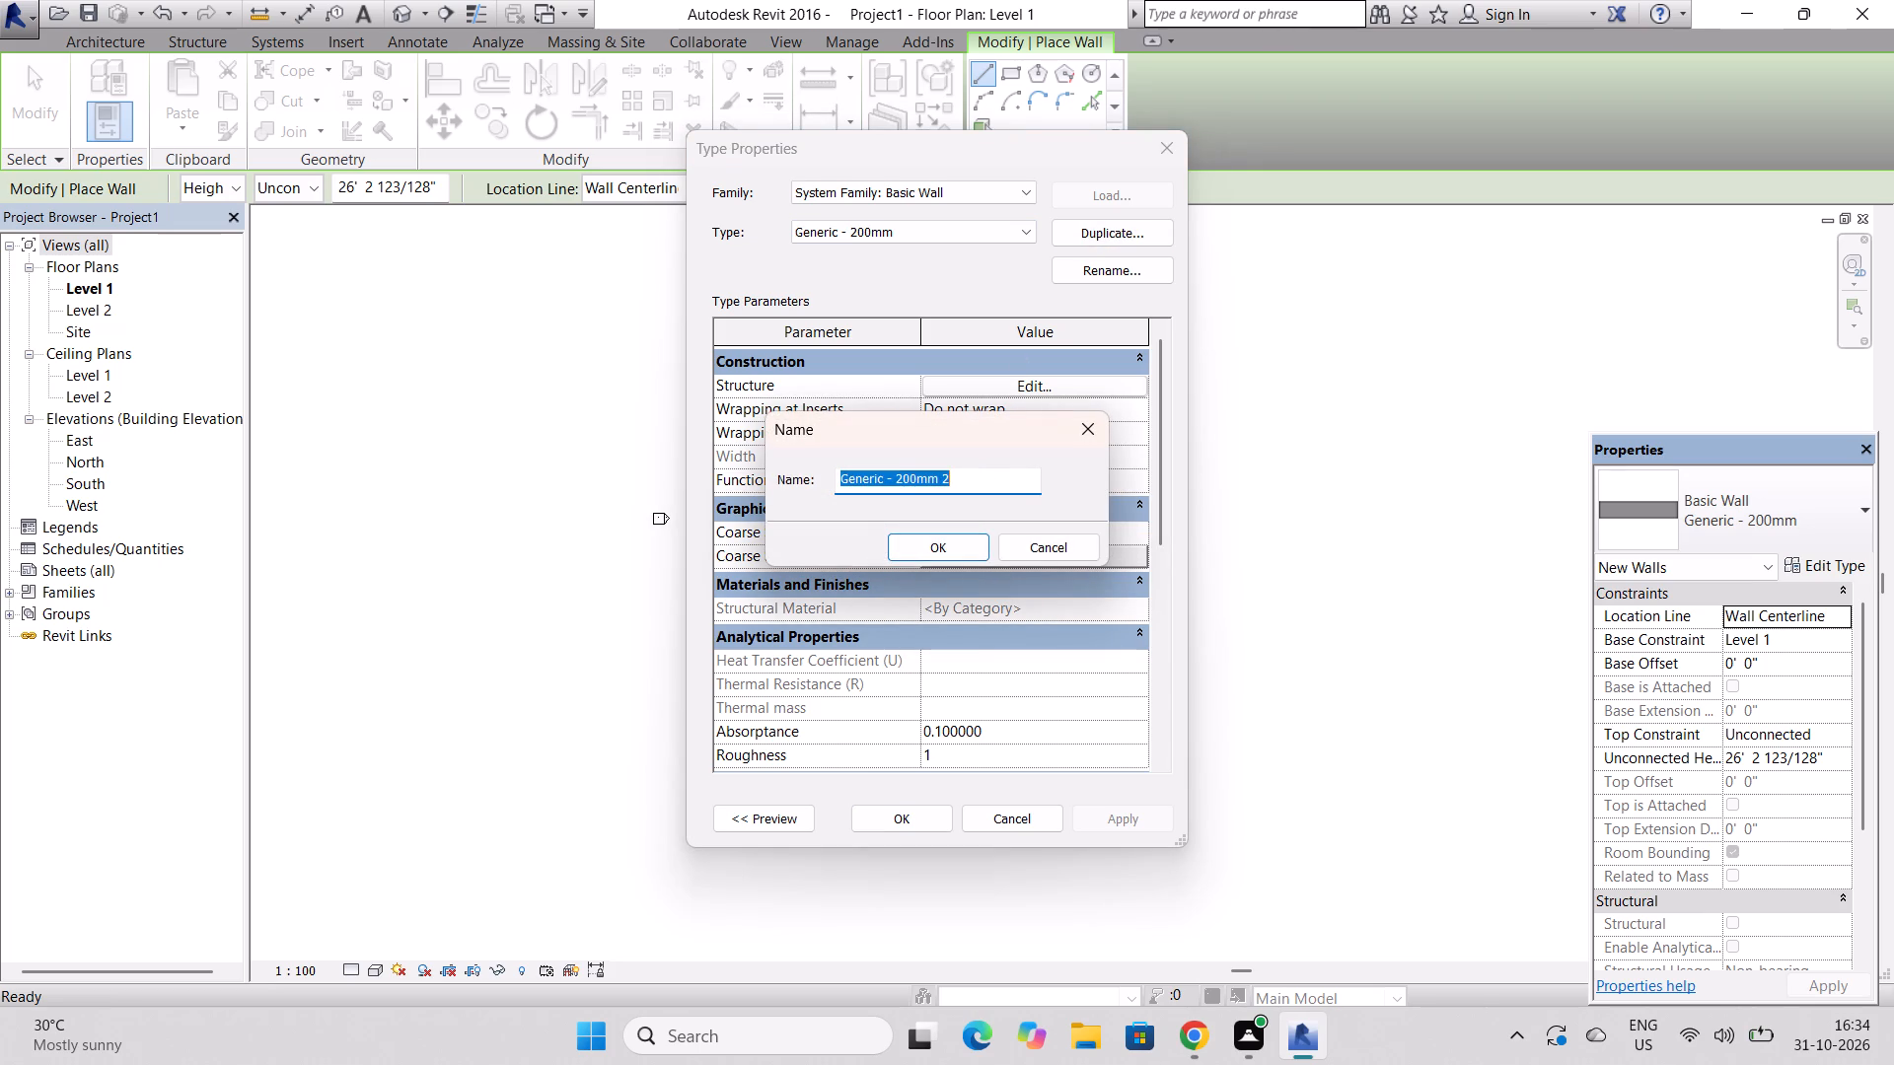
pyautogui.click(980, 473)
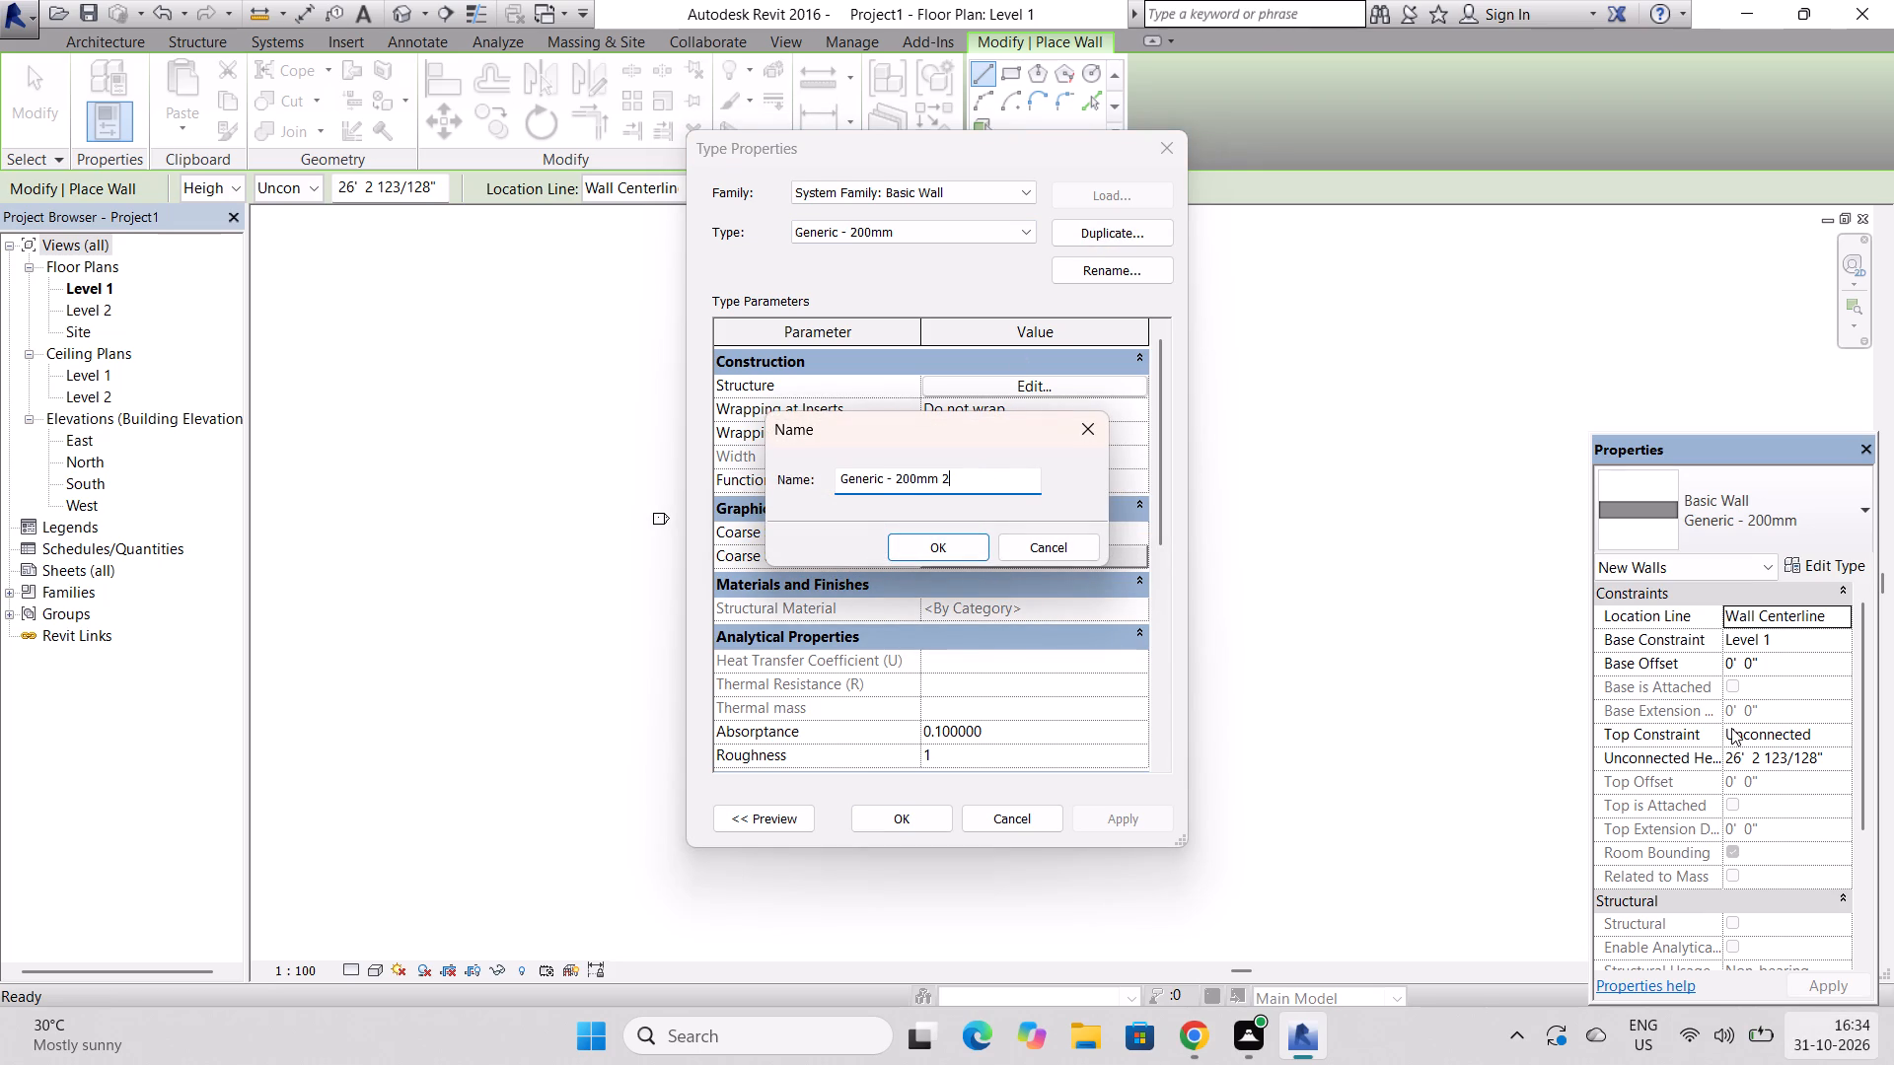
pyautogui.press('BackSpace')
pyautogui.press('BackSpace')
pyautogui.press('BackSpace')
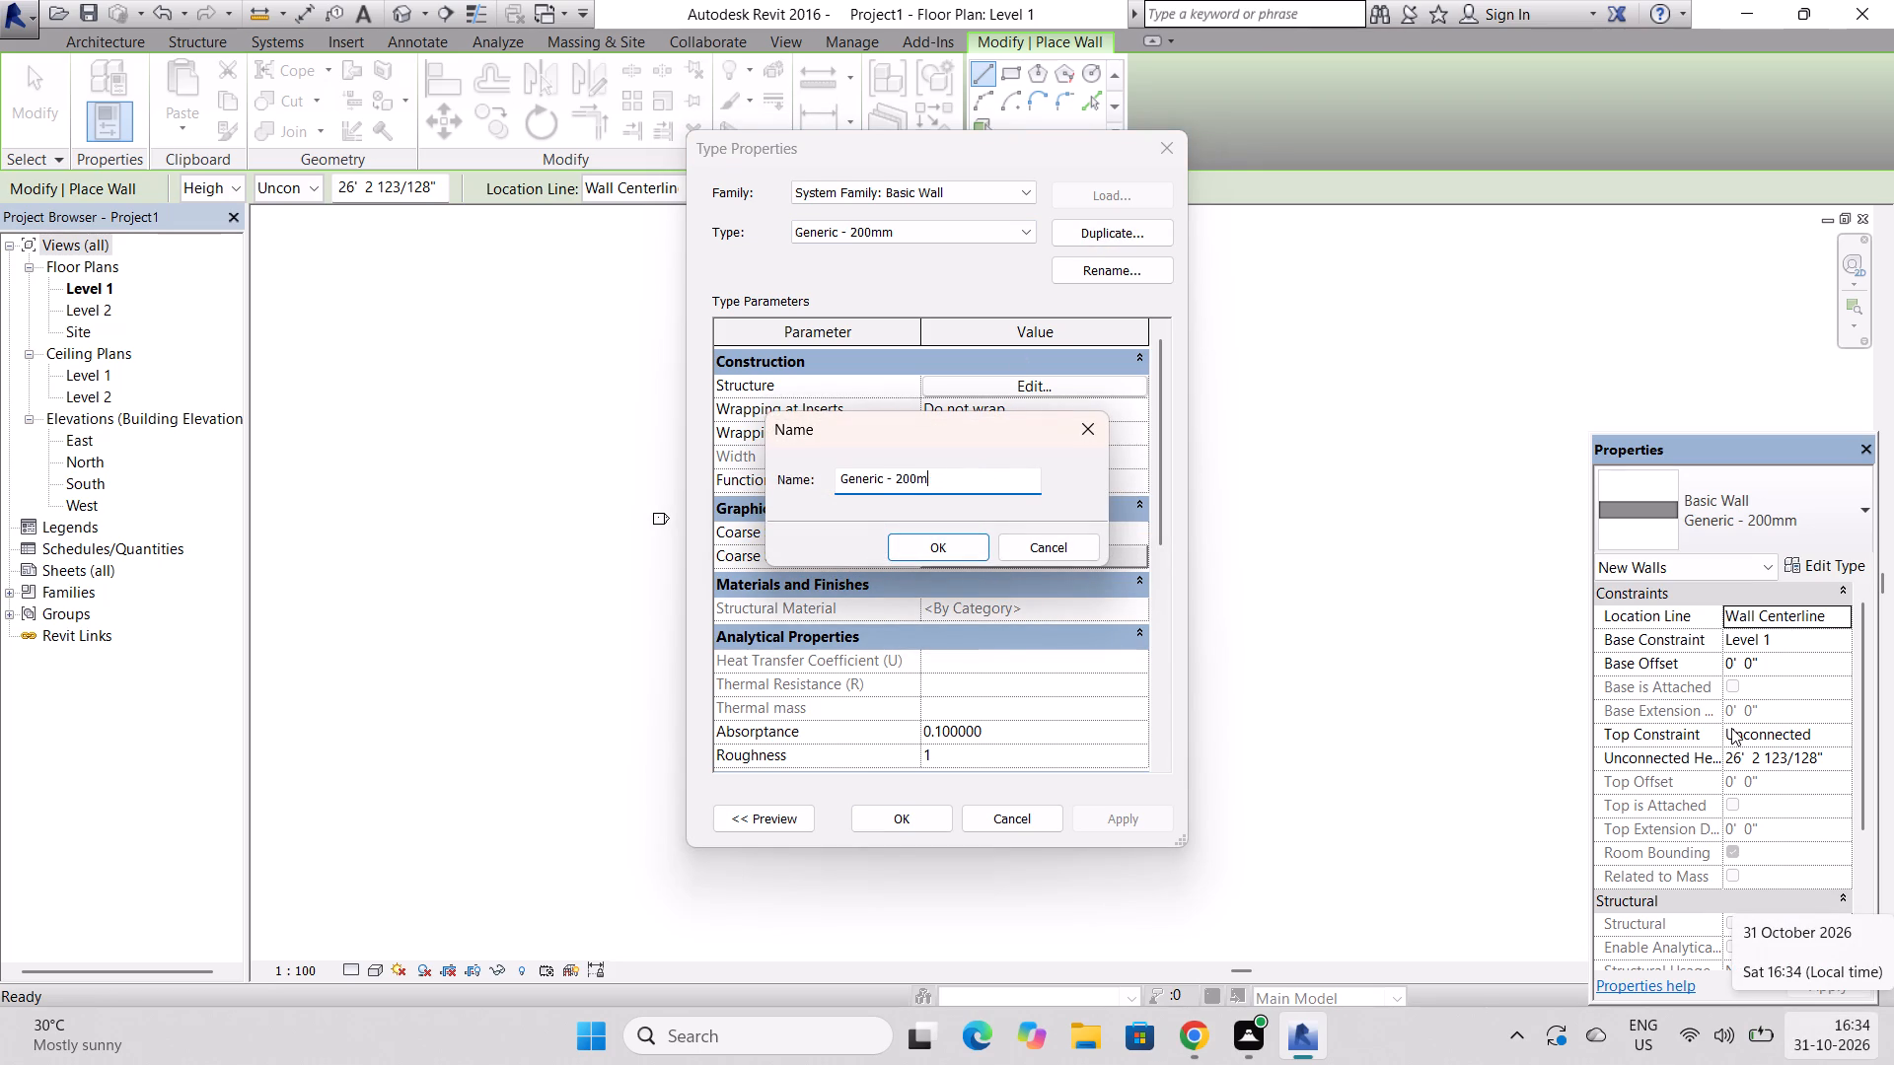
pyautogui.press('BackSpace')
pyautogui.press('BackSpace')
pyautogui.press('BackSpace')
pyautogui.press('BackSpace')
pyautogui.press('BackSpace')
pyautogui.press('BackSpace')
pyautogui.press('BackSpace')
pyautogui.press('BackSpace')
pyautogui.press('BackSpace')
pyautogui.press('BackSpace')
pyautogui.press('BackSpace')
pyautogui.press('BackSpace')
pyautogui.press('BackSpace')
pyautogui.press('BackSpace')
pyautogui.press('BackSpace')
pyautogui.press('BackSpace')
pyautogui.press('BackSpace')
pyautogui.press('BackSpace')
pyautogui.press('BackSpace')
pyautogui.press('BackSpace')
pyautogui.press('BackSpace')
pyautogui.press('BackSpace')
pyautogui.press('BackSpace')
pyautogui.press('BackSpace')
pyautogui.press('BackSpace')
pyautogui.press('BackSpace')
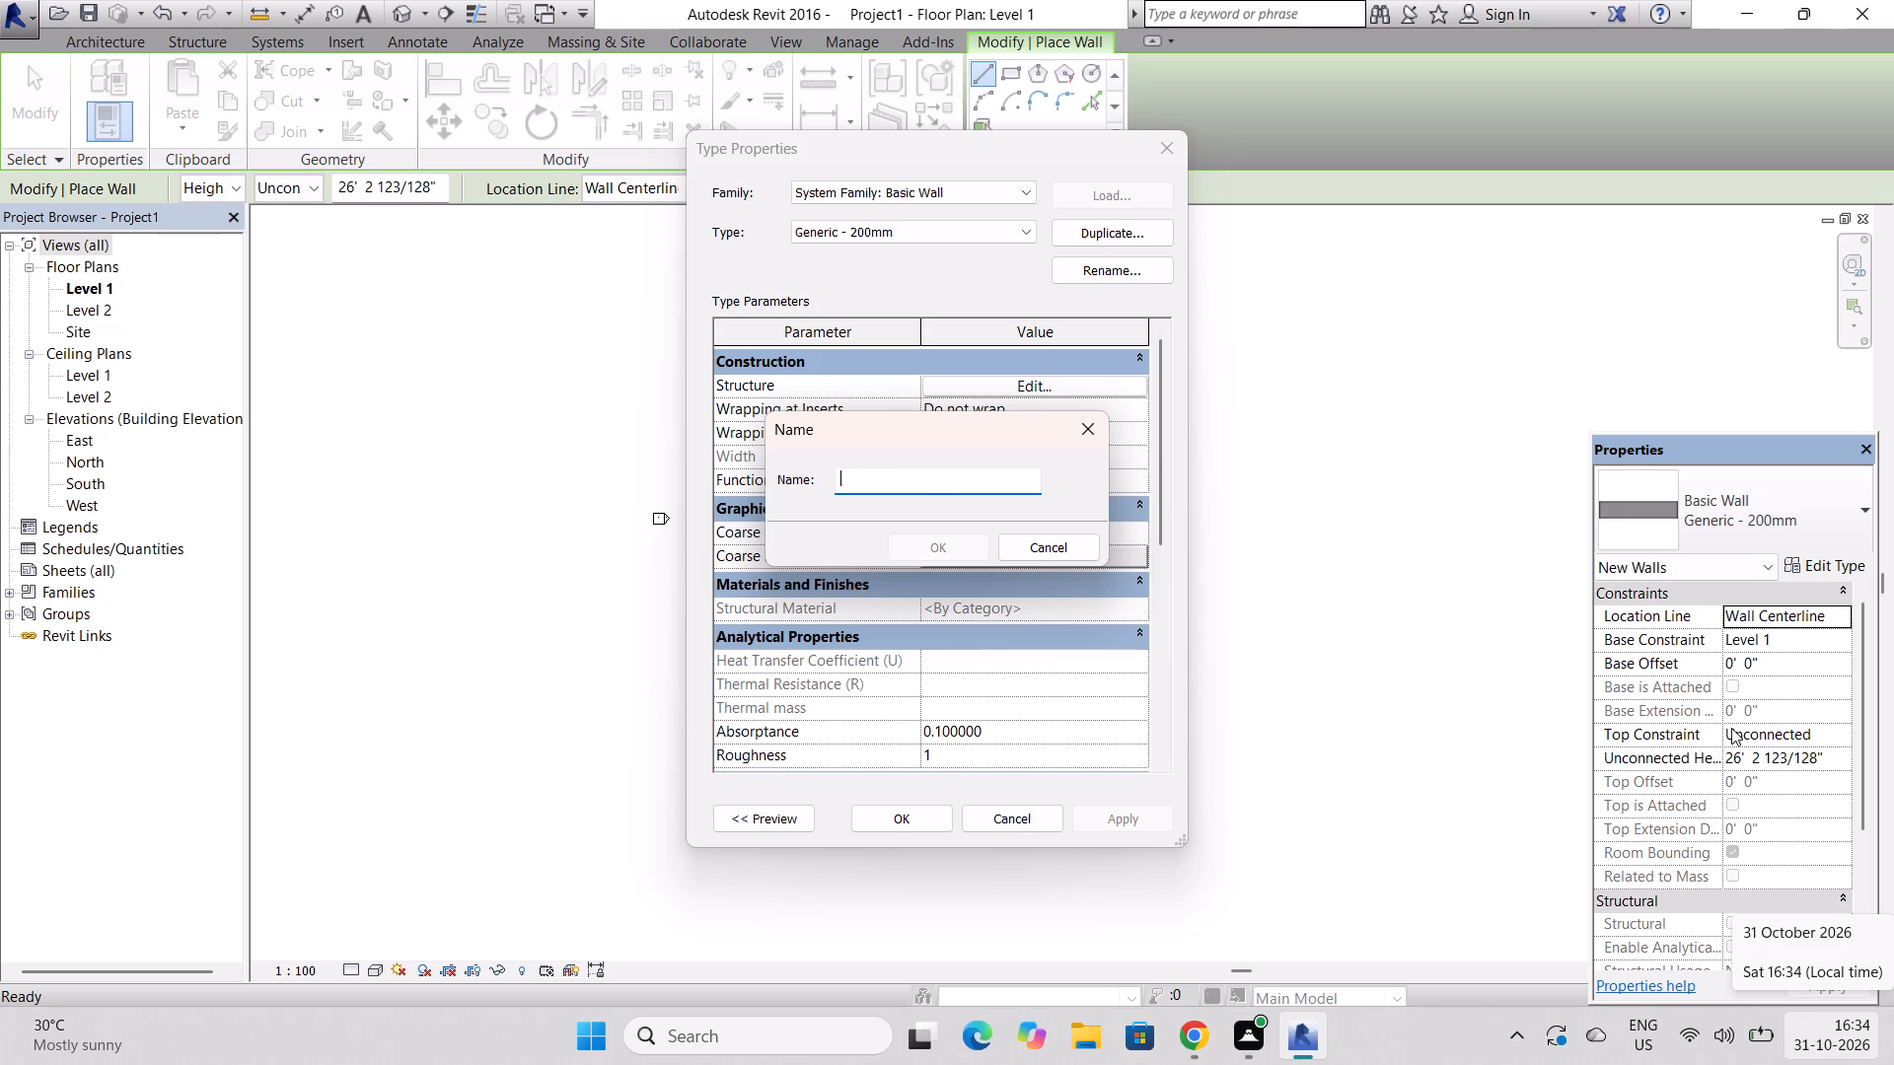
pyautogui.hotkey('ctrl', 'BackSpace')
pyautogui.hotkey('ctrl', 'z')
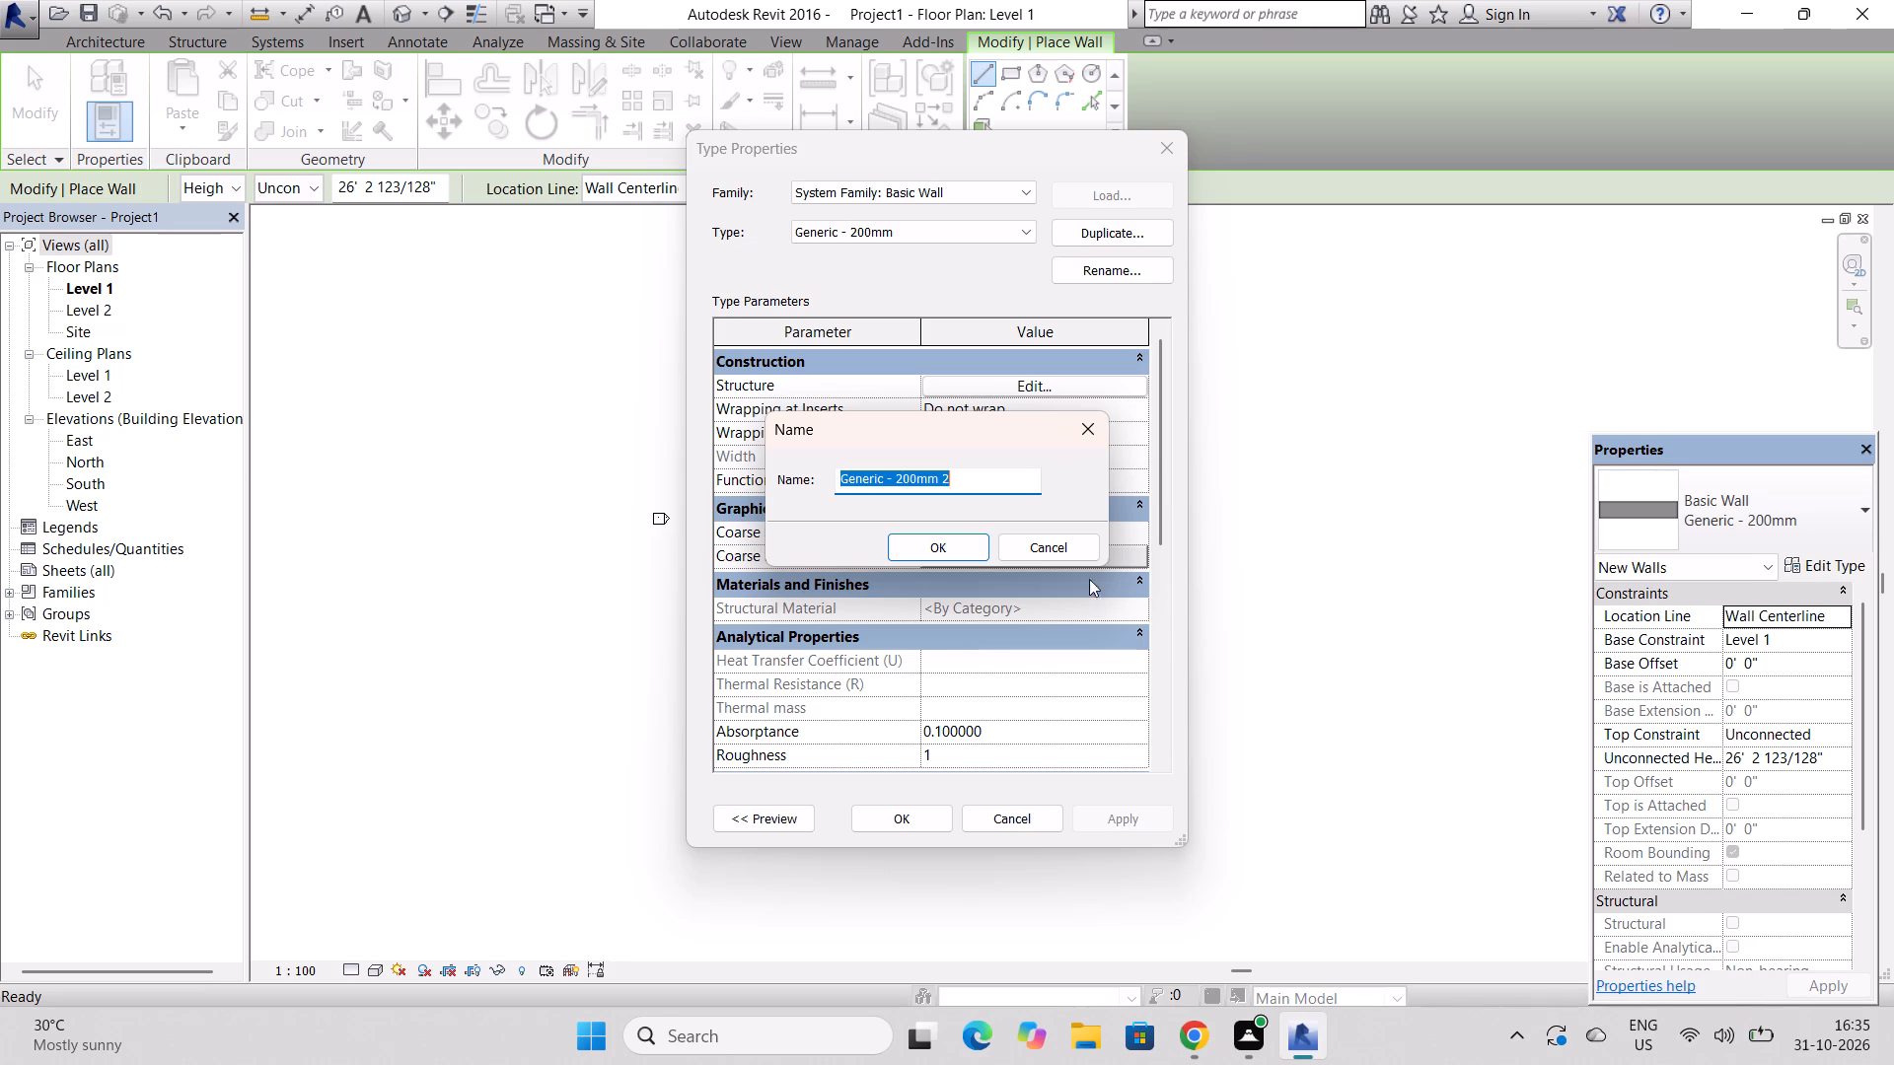
# Name the duplicated wall type Generic - 9" and accept it as the type for new walls.
pyautogui.click(975, 484)
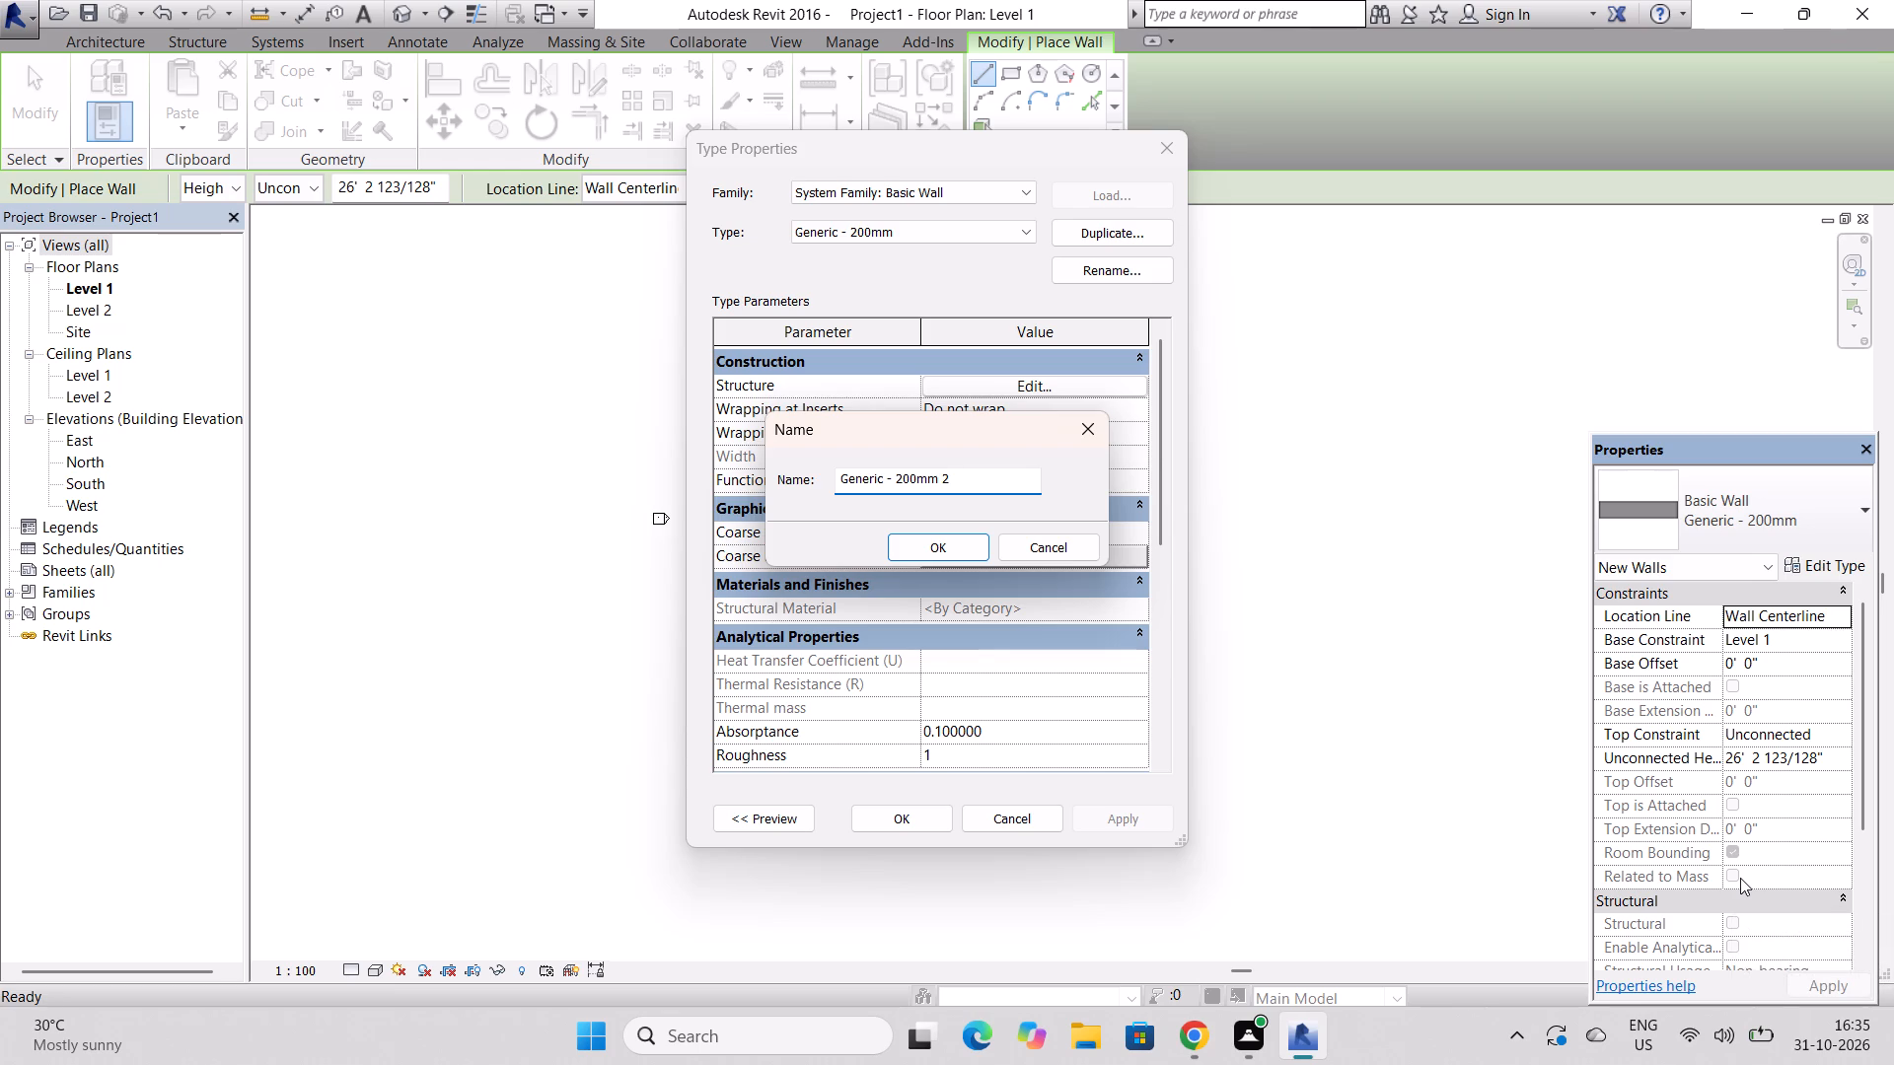
pyautogui.press('BackSpace')
pyautogui.press('BackSpace')
pyautogui.press('BackSpace')
pyautogui.press('BackSpace')
pyautogui.press('BackSpace')
pyautogui.press('BackSpace')
pyautogui.press('BackSpace')
pyautogui.press('9')
pyautogui.hotkey('shift', '"')
pyautogui.click(955, 538)
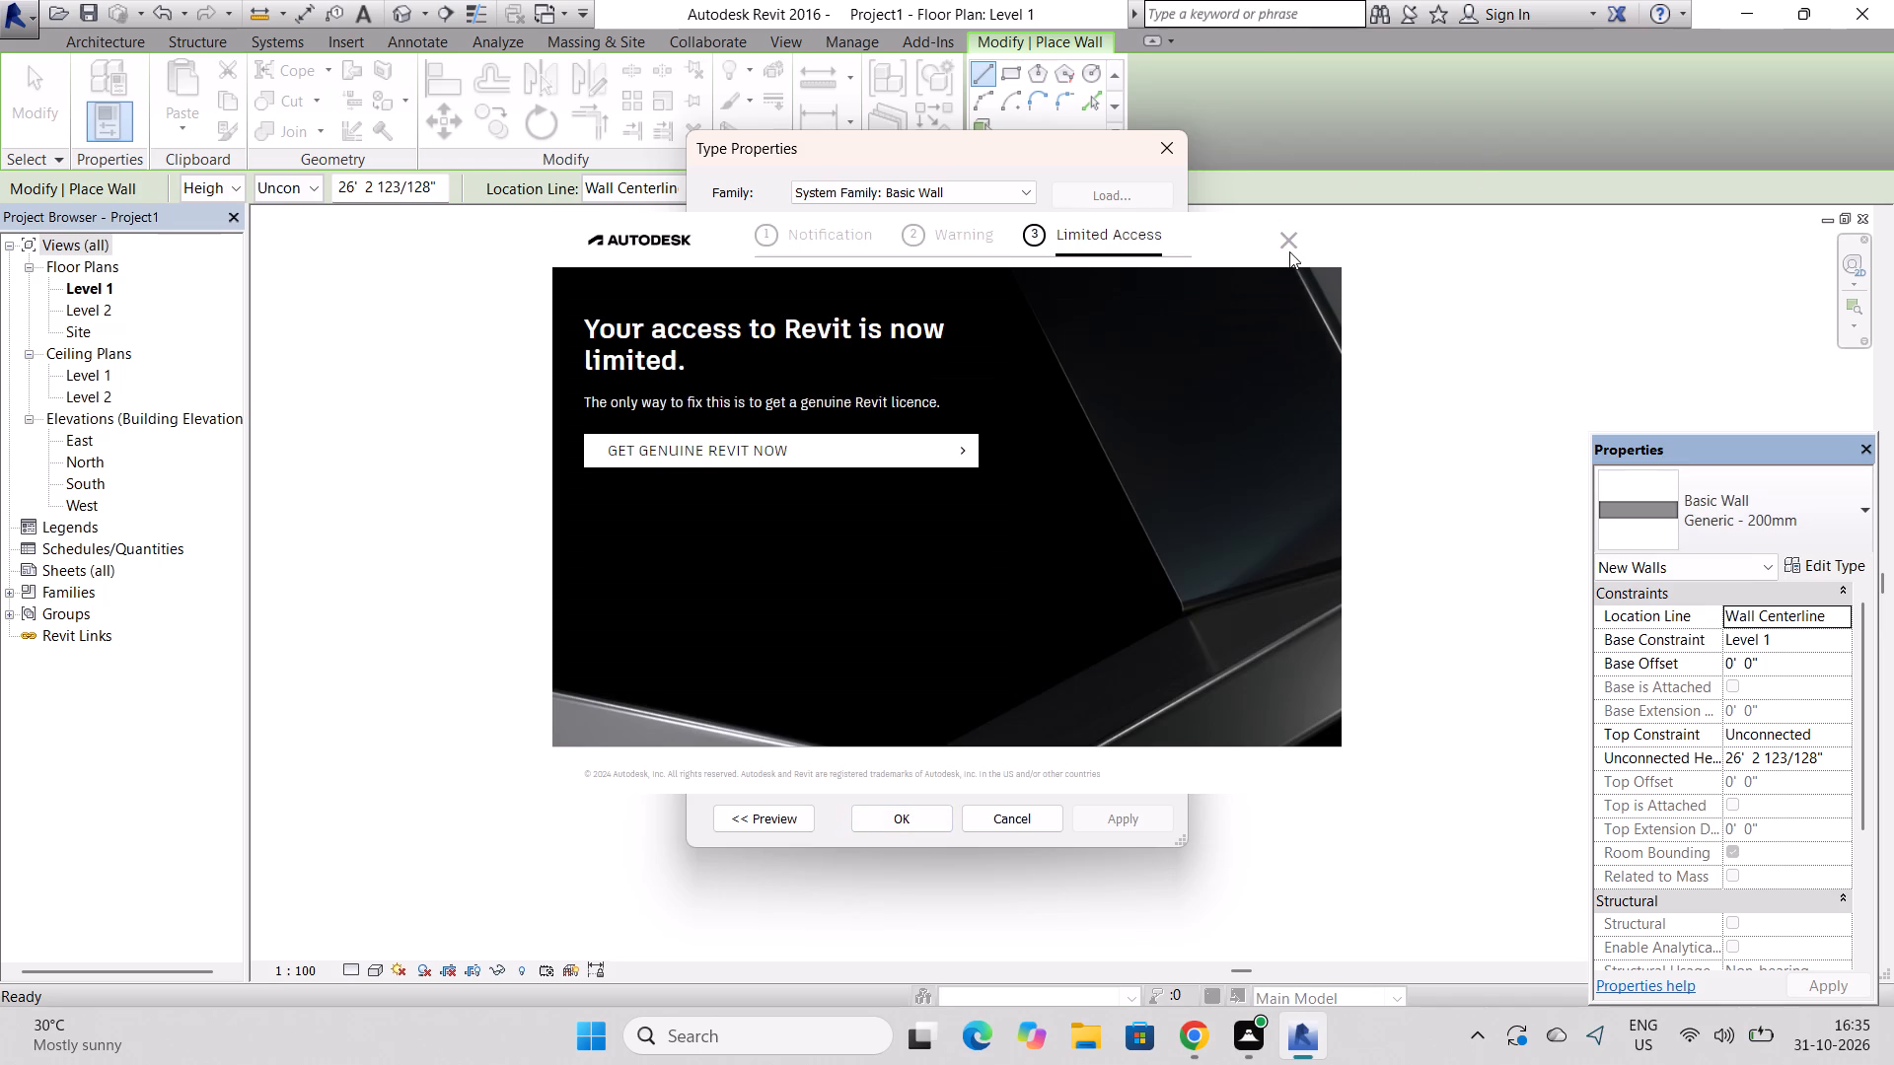
pyautogui.click(1289, 251)
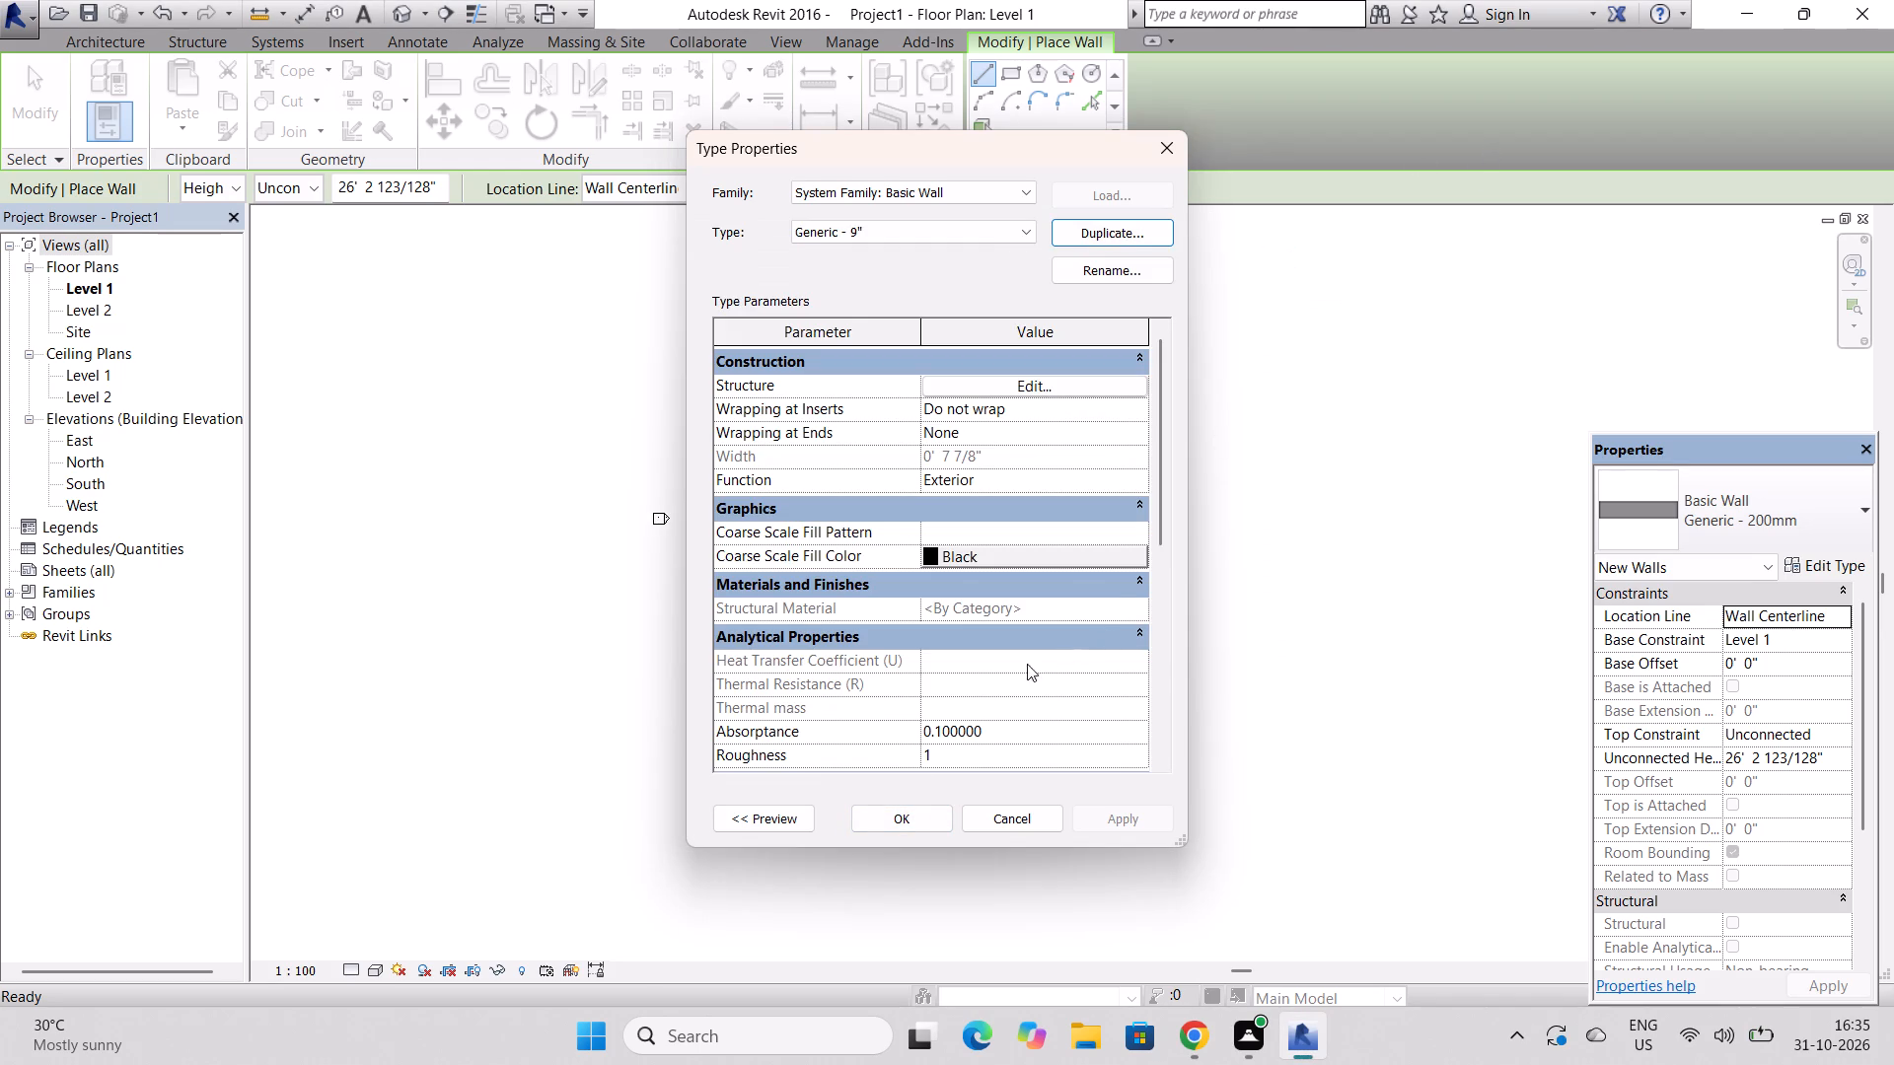
pyautogui.click(914, 813)
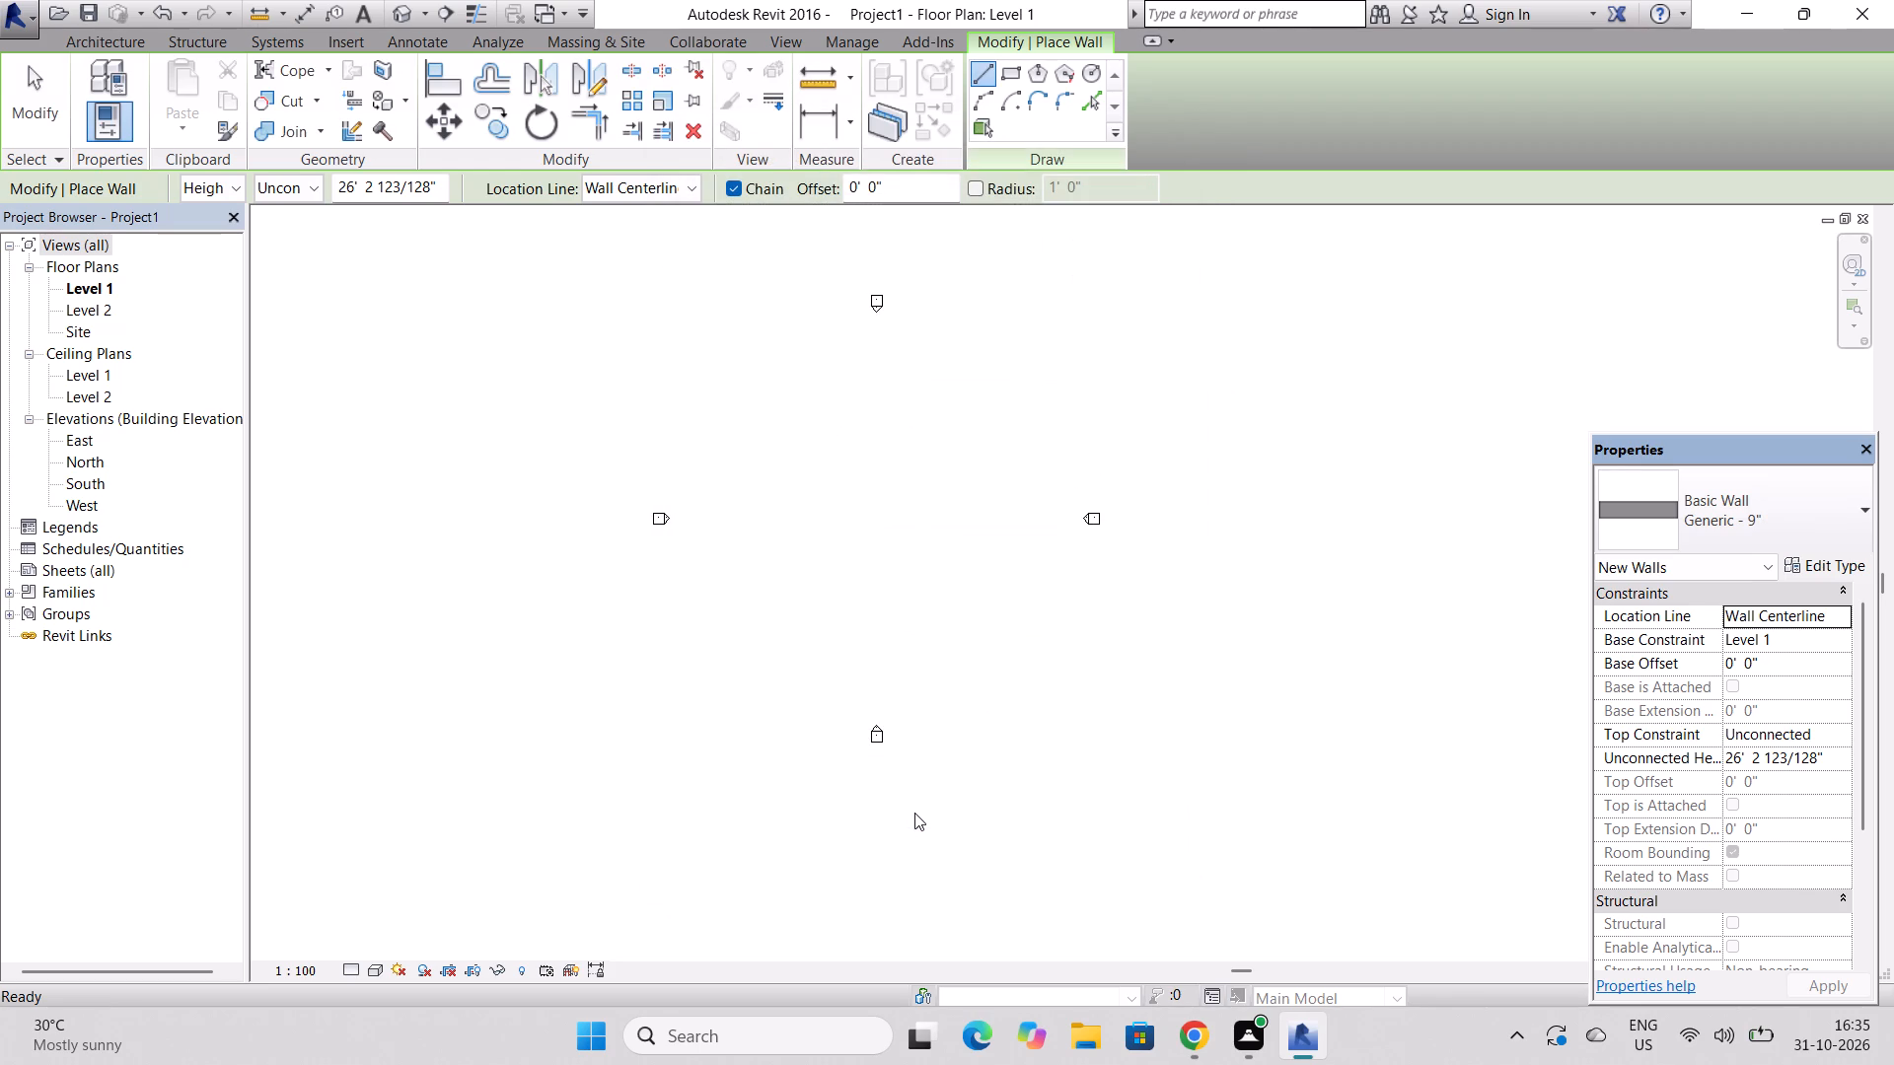
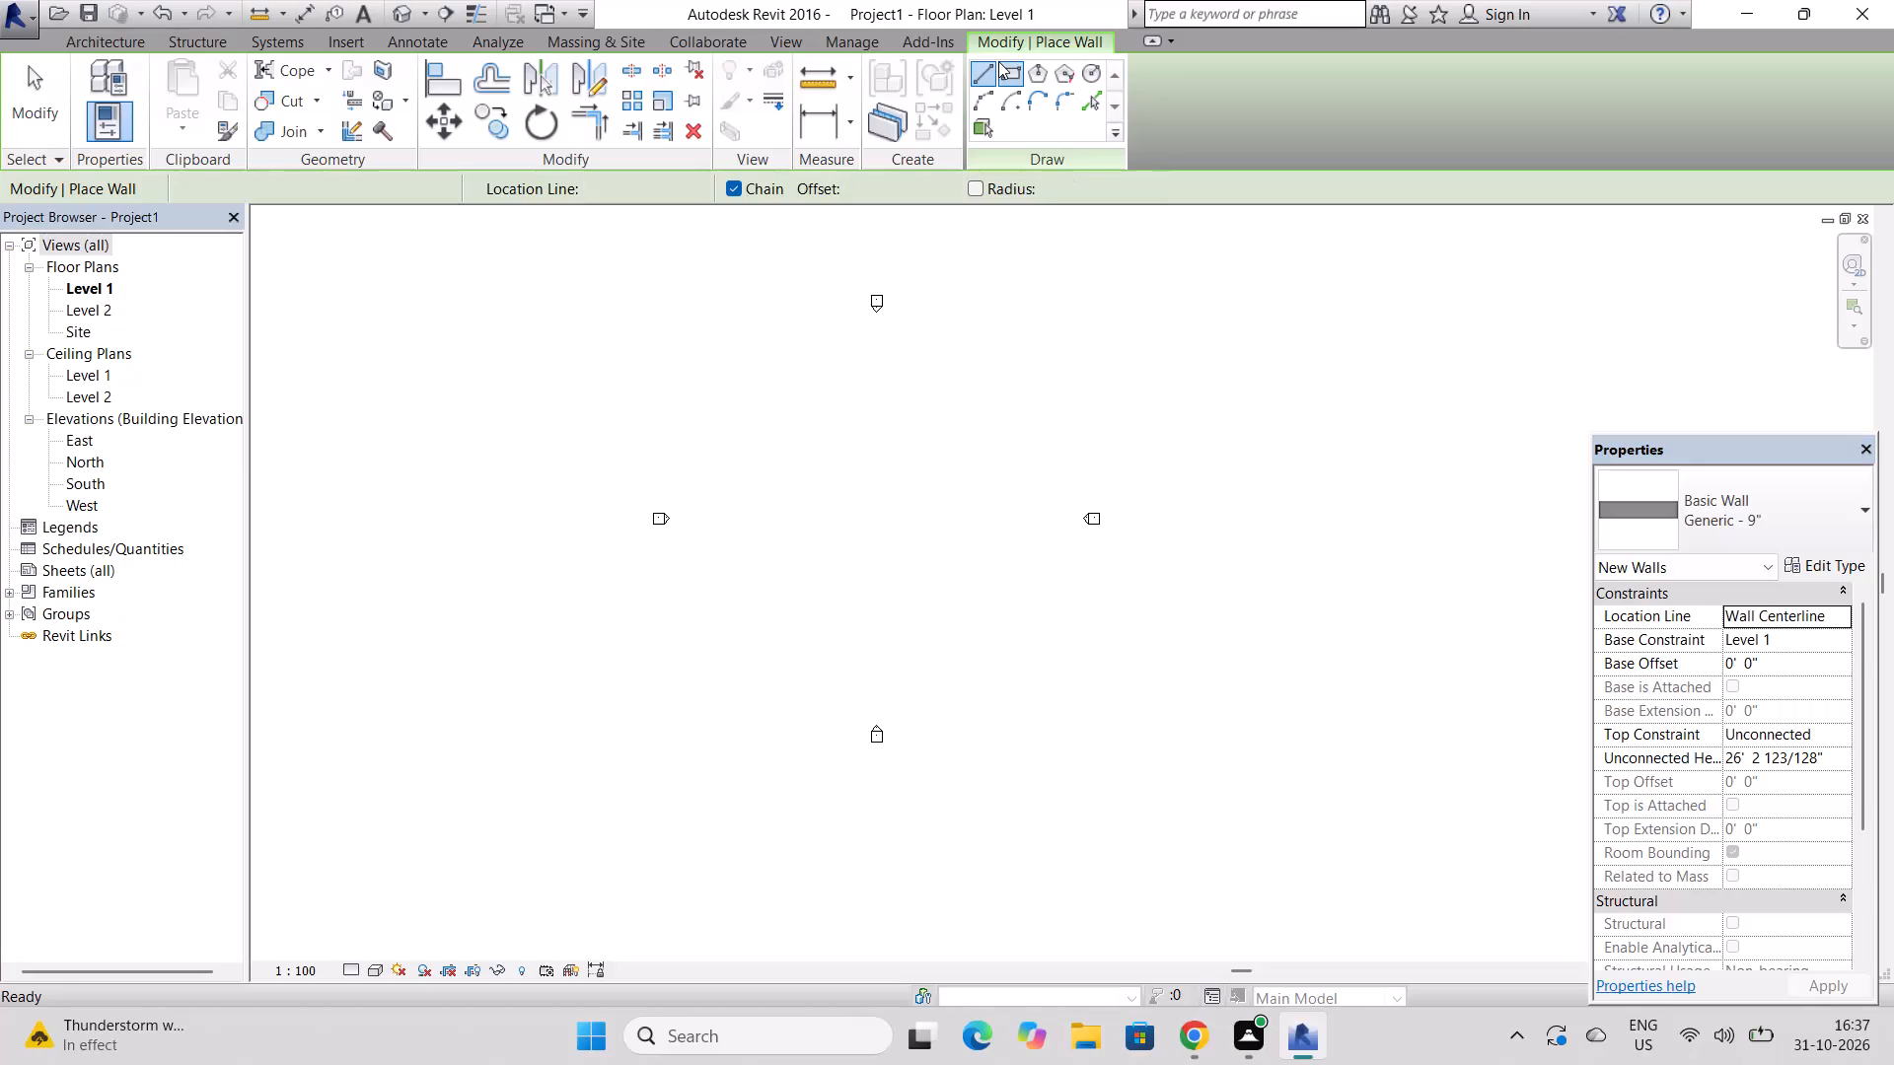
# Draw a rectangle of Generic - 9" walls about 124' by 84' between the elevation markers.
pyautogui.click(726, 380)
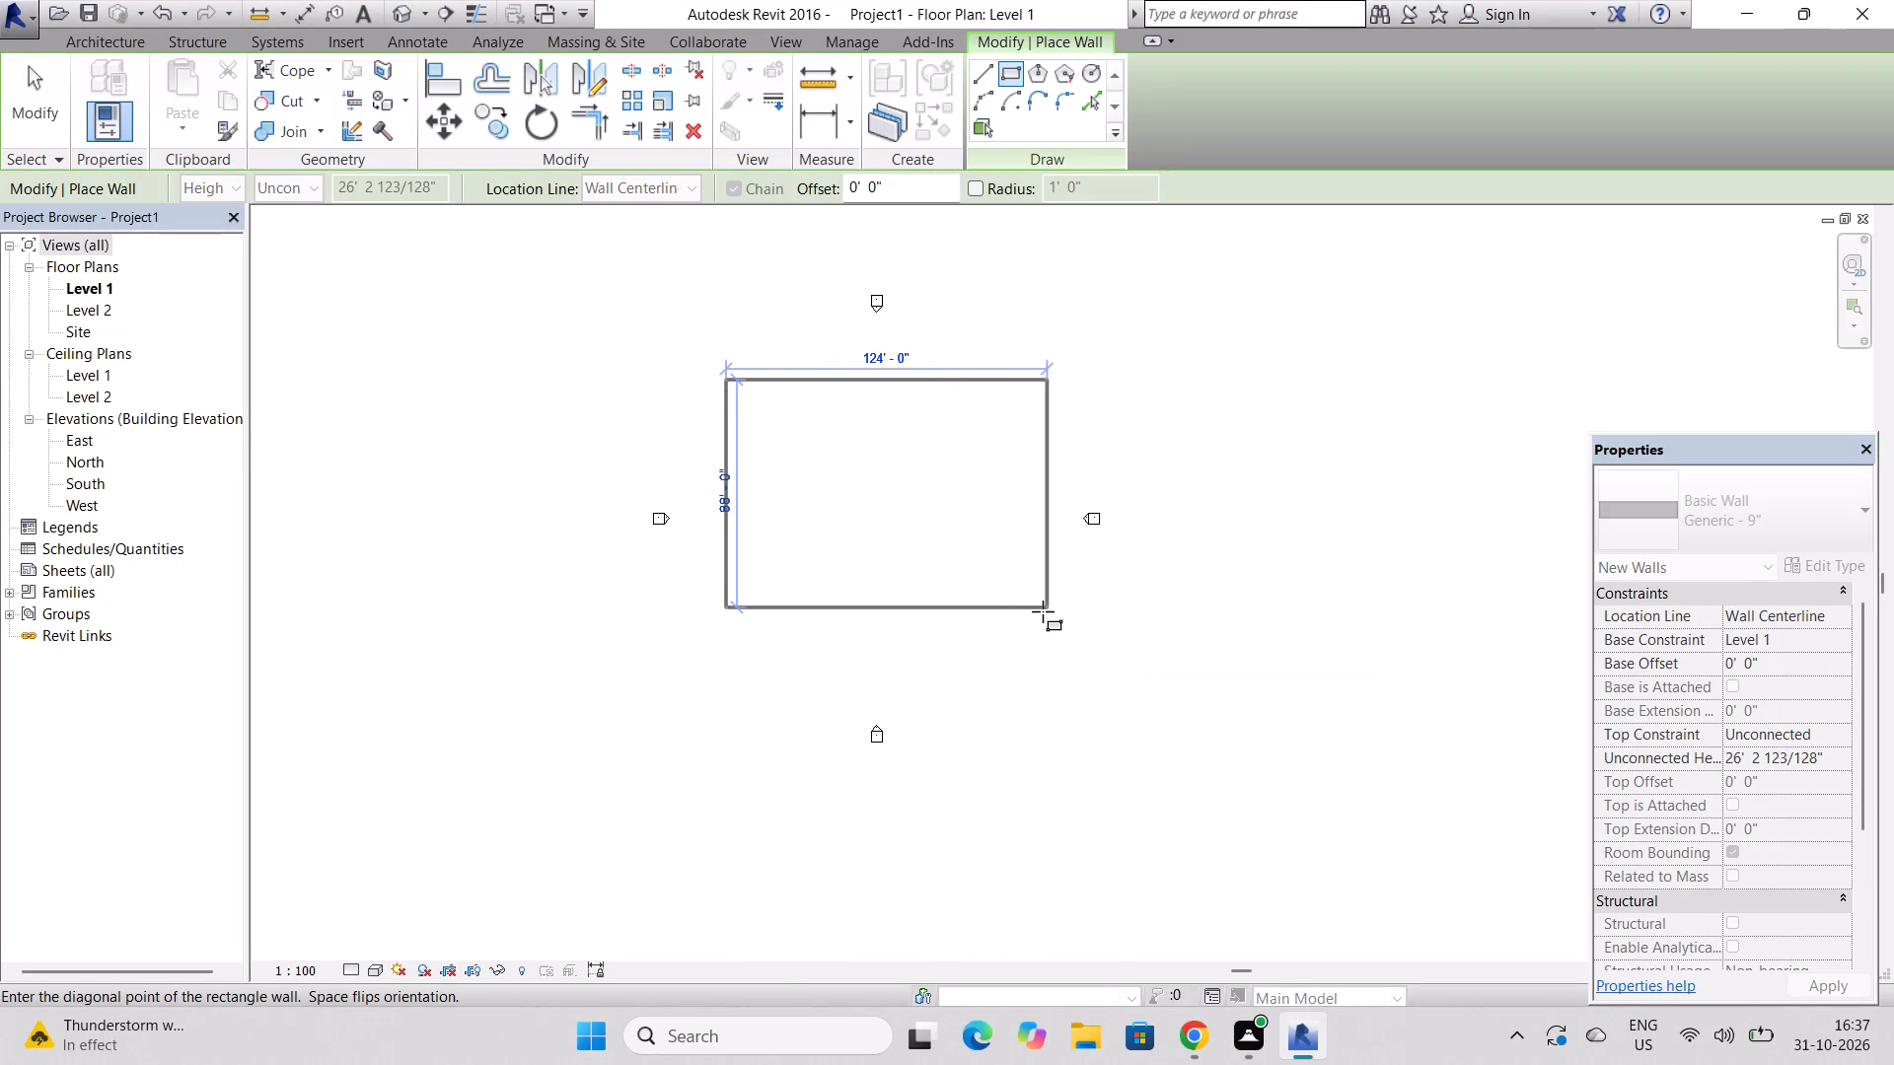
pyautogui.scroll(-2, 1043, 611)
pyautogui.scroll(4, 1043, 611)
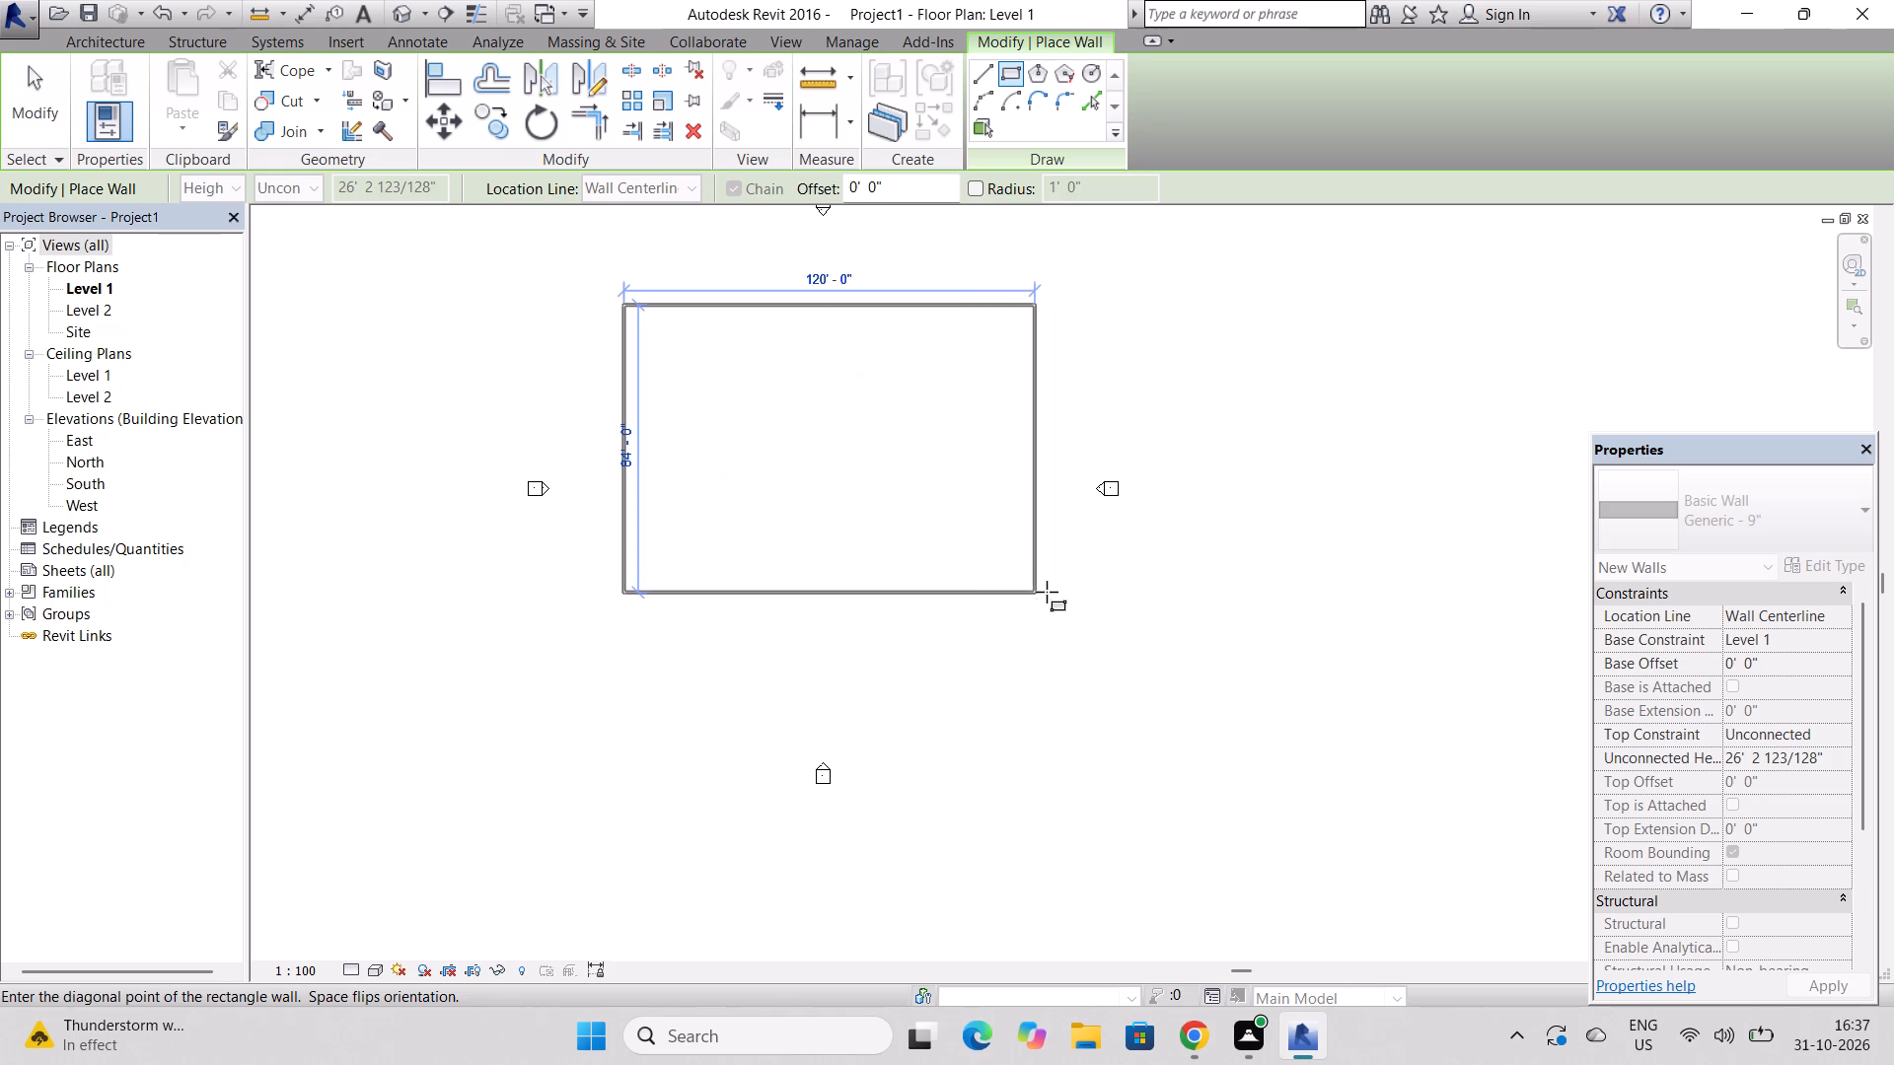
pyautogui.click(1048, 592)
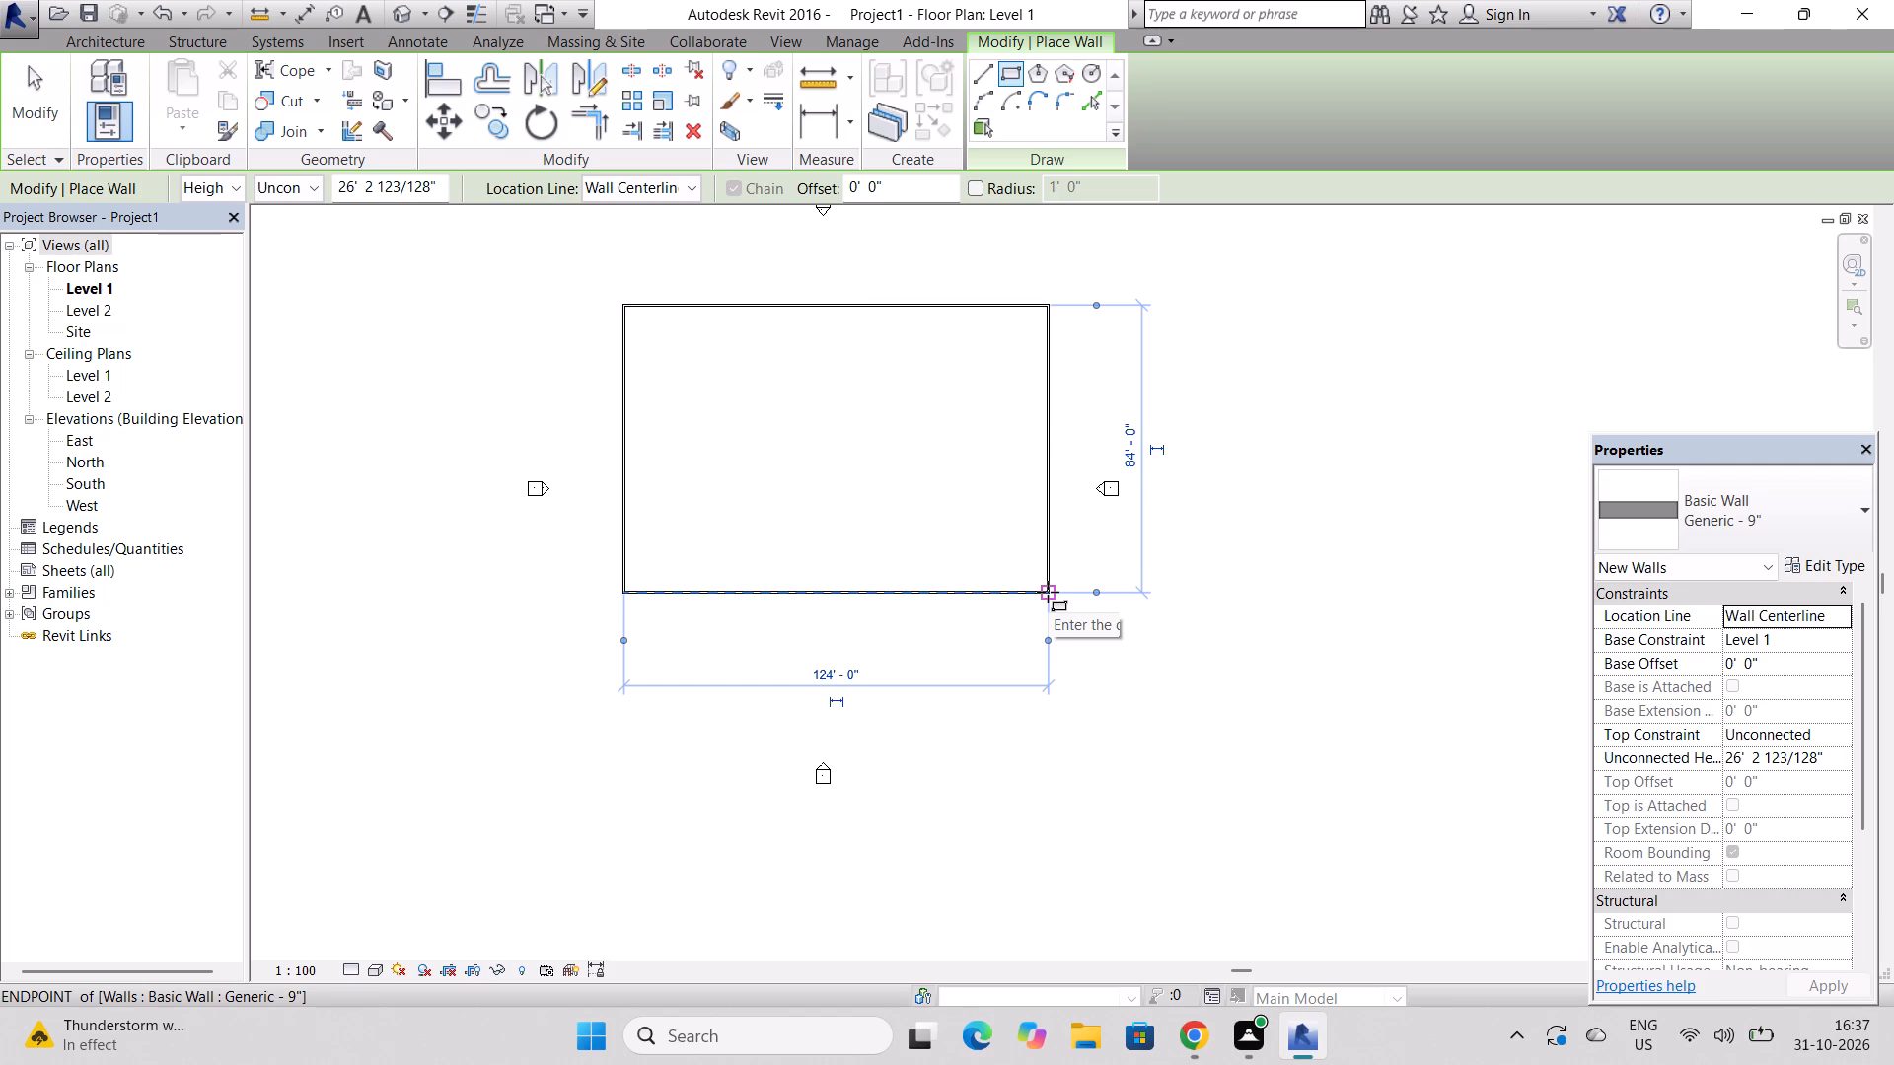
pyautogui.click(861, 589)
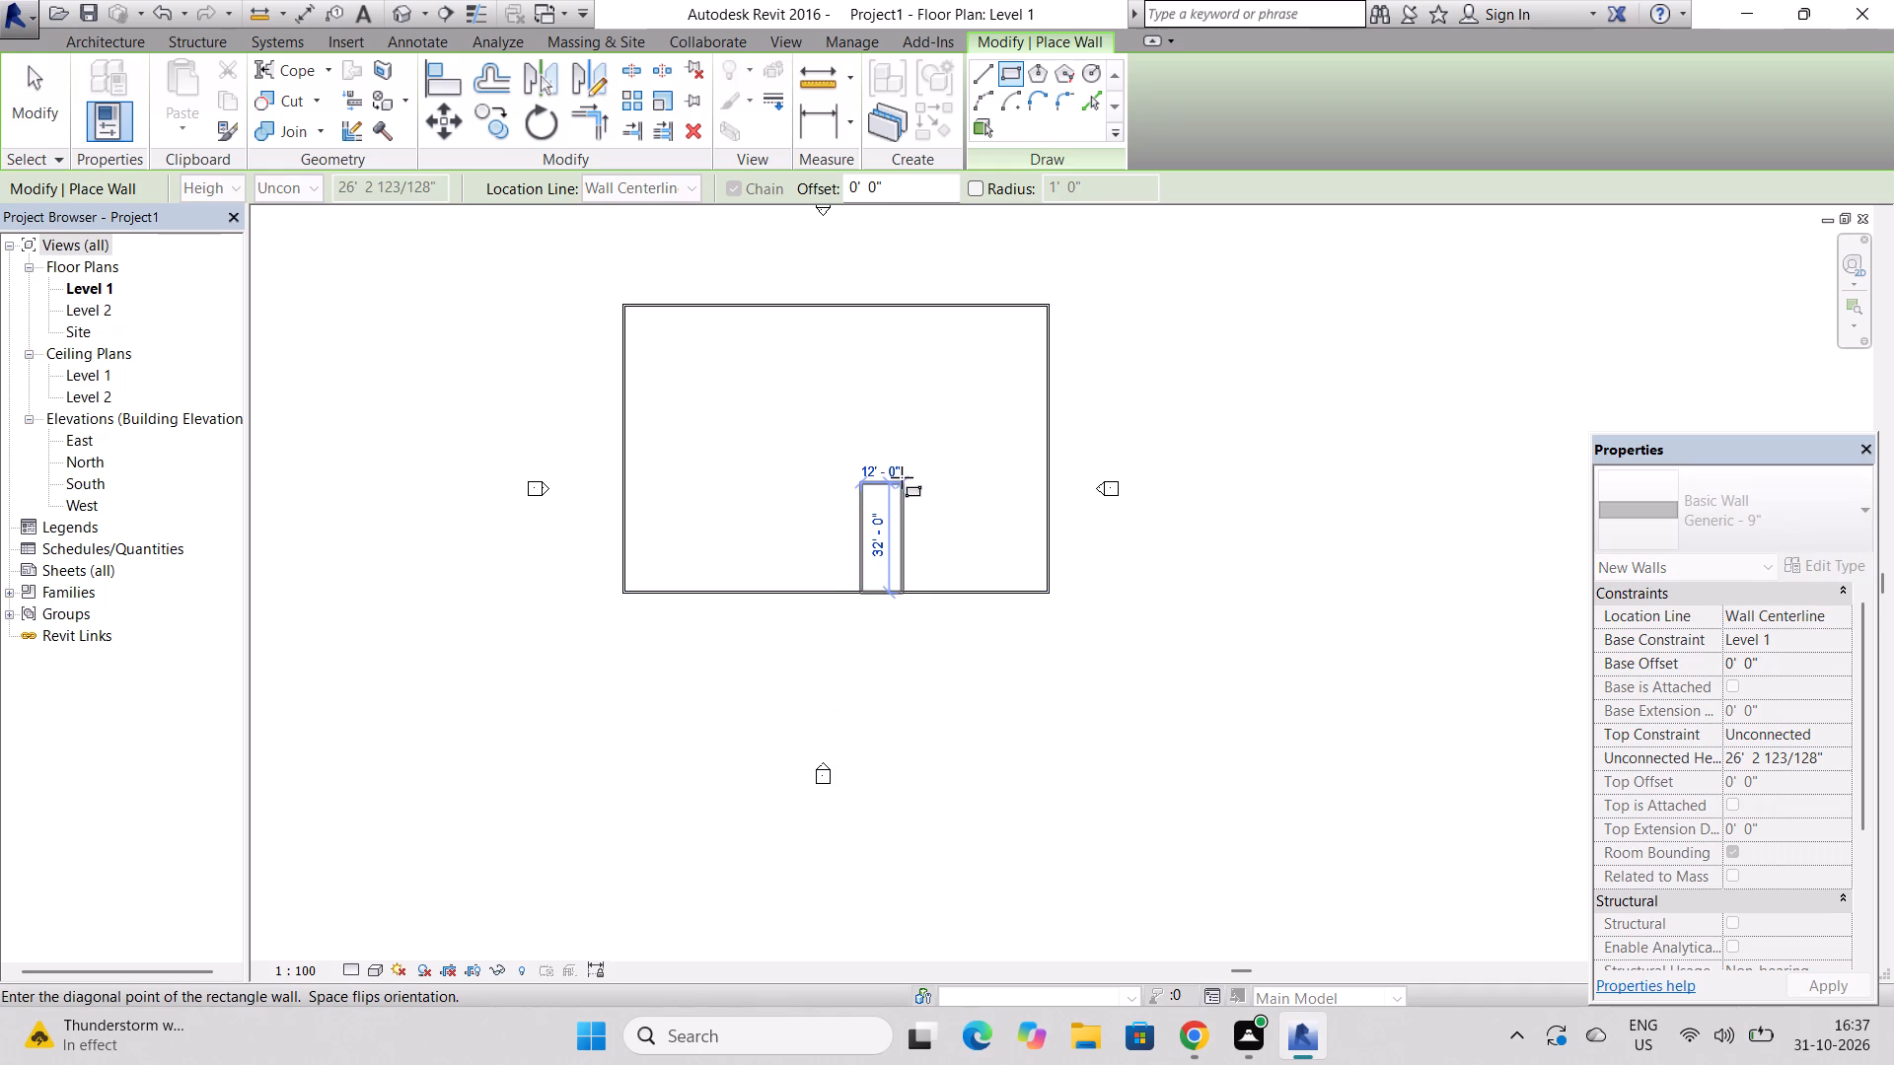
pyautogui.press('Escape')
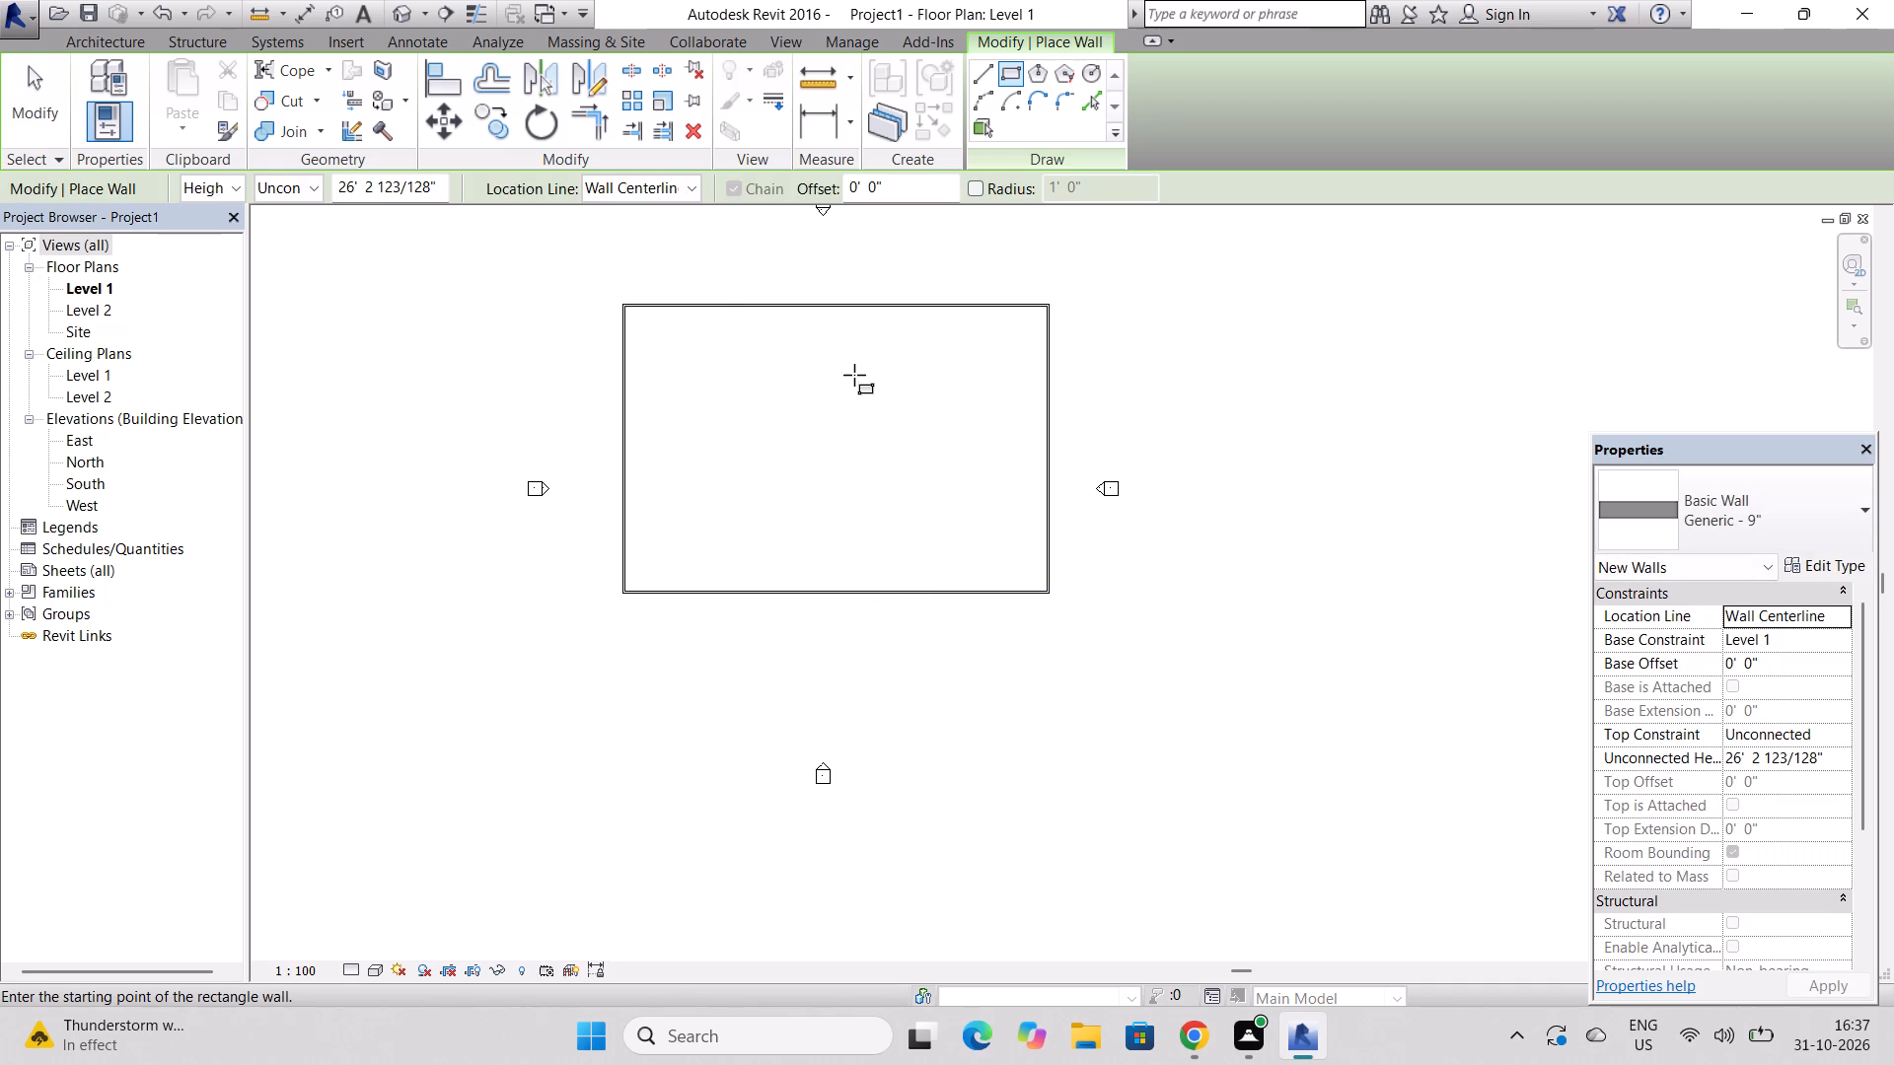
# Draw a straight vertical partition wall about 84' long across the rectangle, from its lower wall to its upper wall, nearer the east side.
pyautogui.click(990, 85)
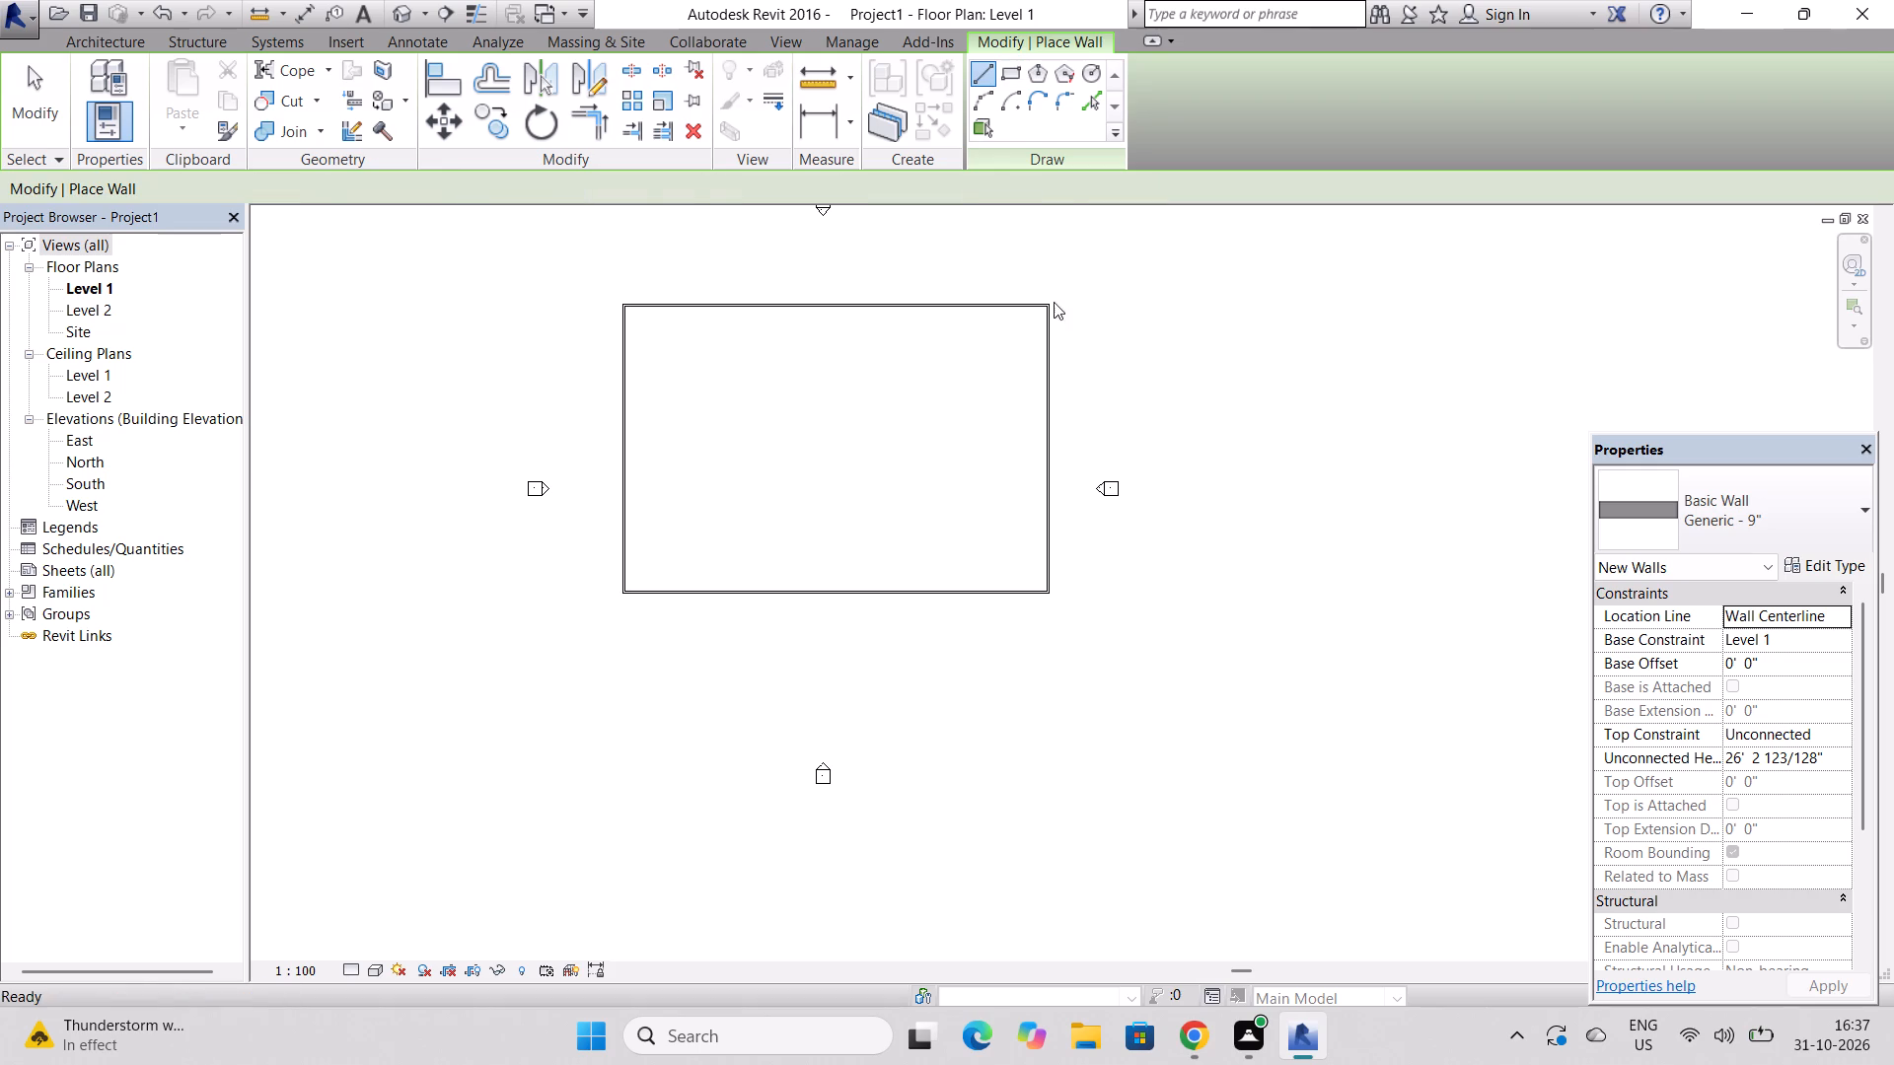
pyautogui.click(900, 587)
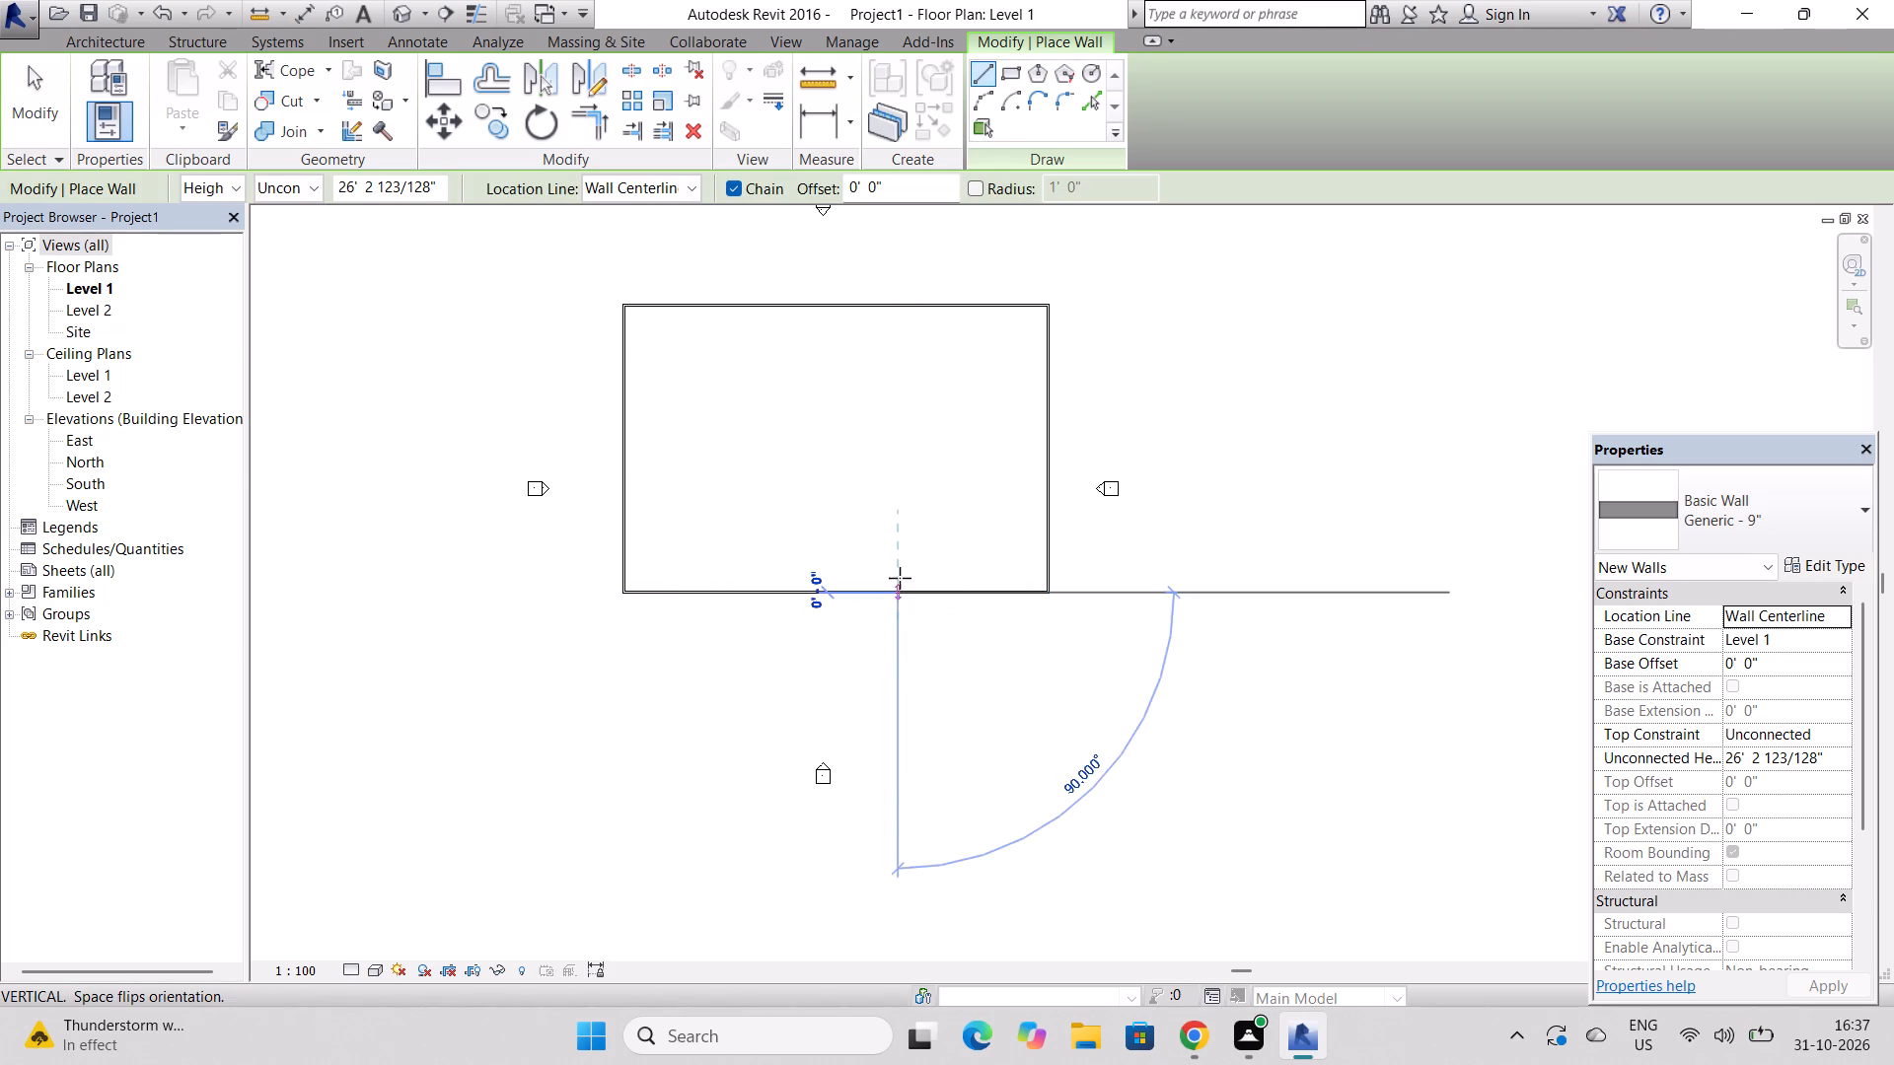
pyautogui.click(892, 306)
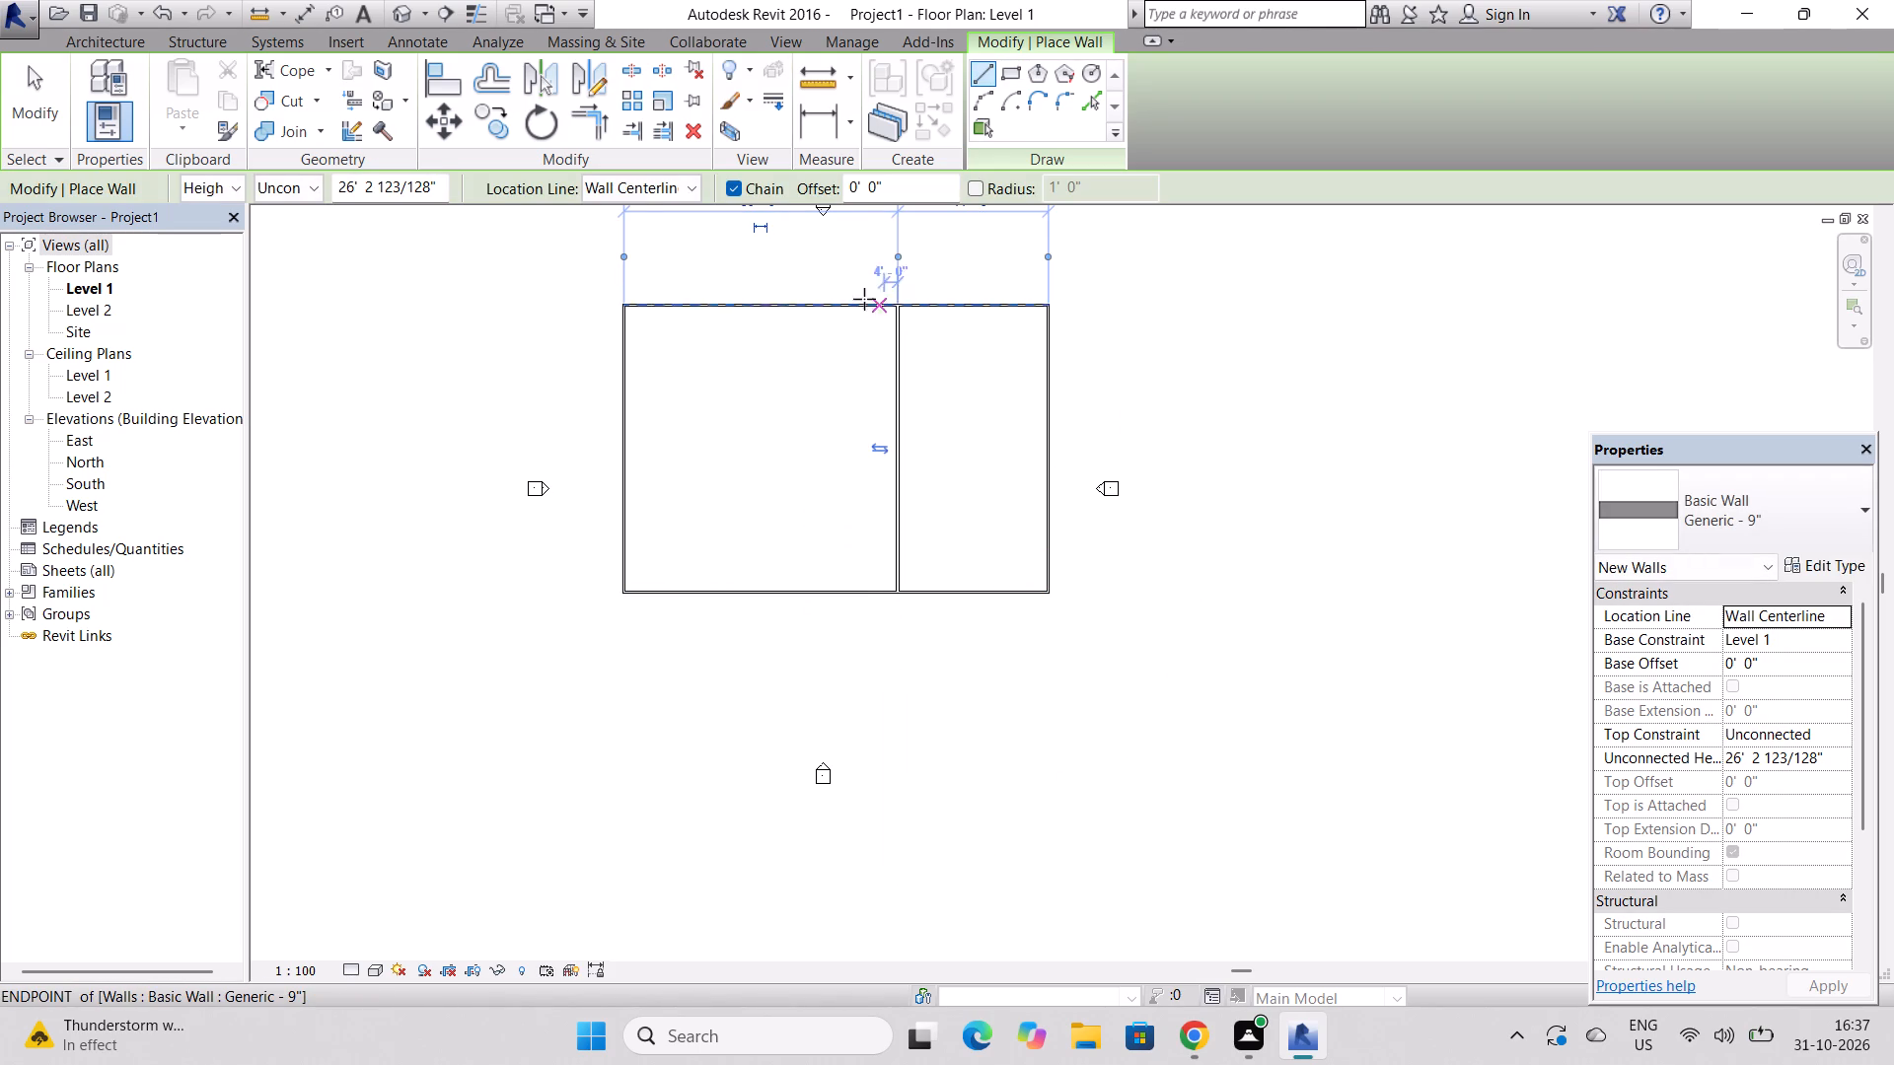
pyautogui.press('Escape')
pyautogui.press('Escape')
pyautogui.press('Escape')
pyautogui.press('Escape')
pyautogui.press('Escape')
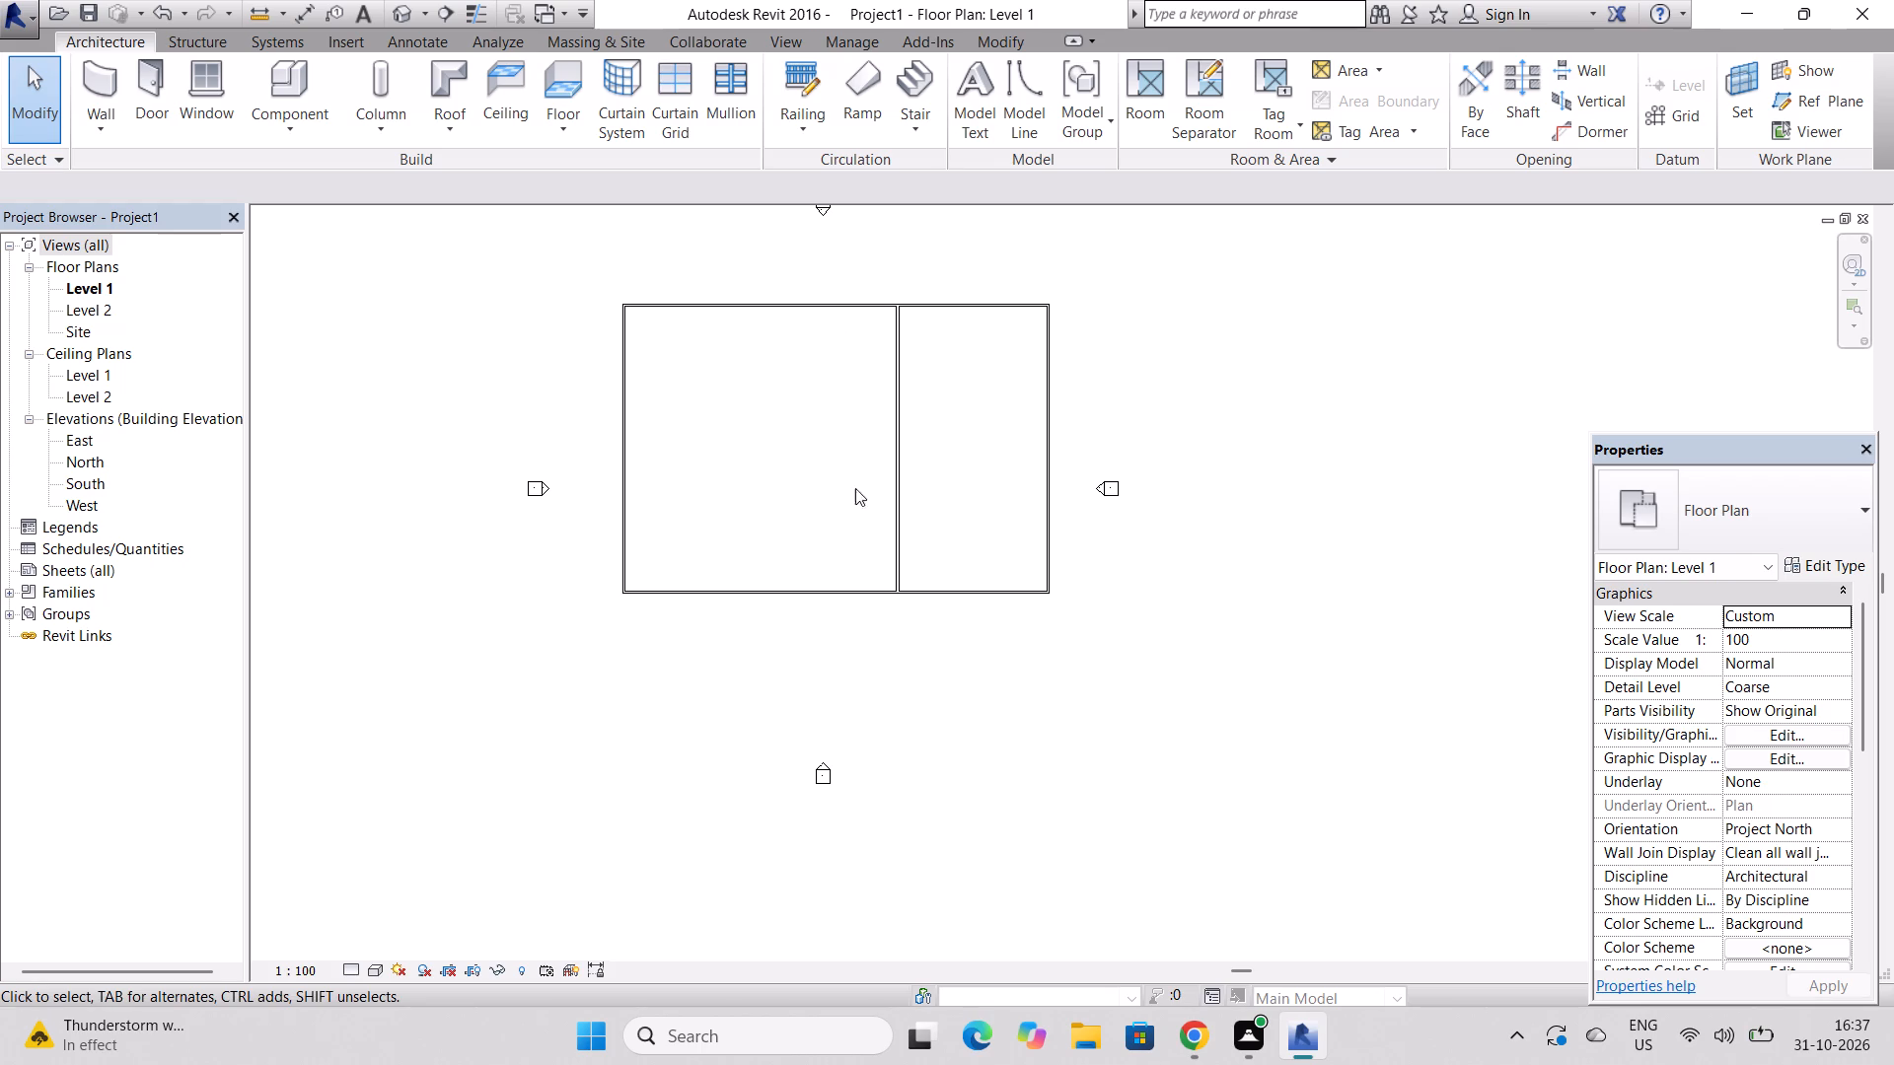
# Dismiss the limited-access licence notice covering the Level 1 floor plan.
pyautogui.scroll(-1, 875, 555)
pyautogui.scroll(2, 875, 555)
pyautogui.scroll(-2, 875, 555)
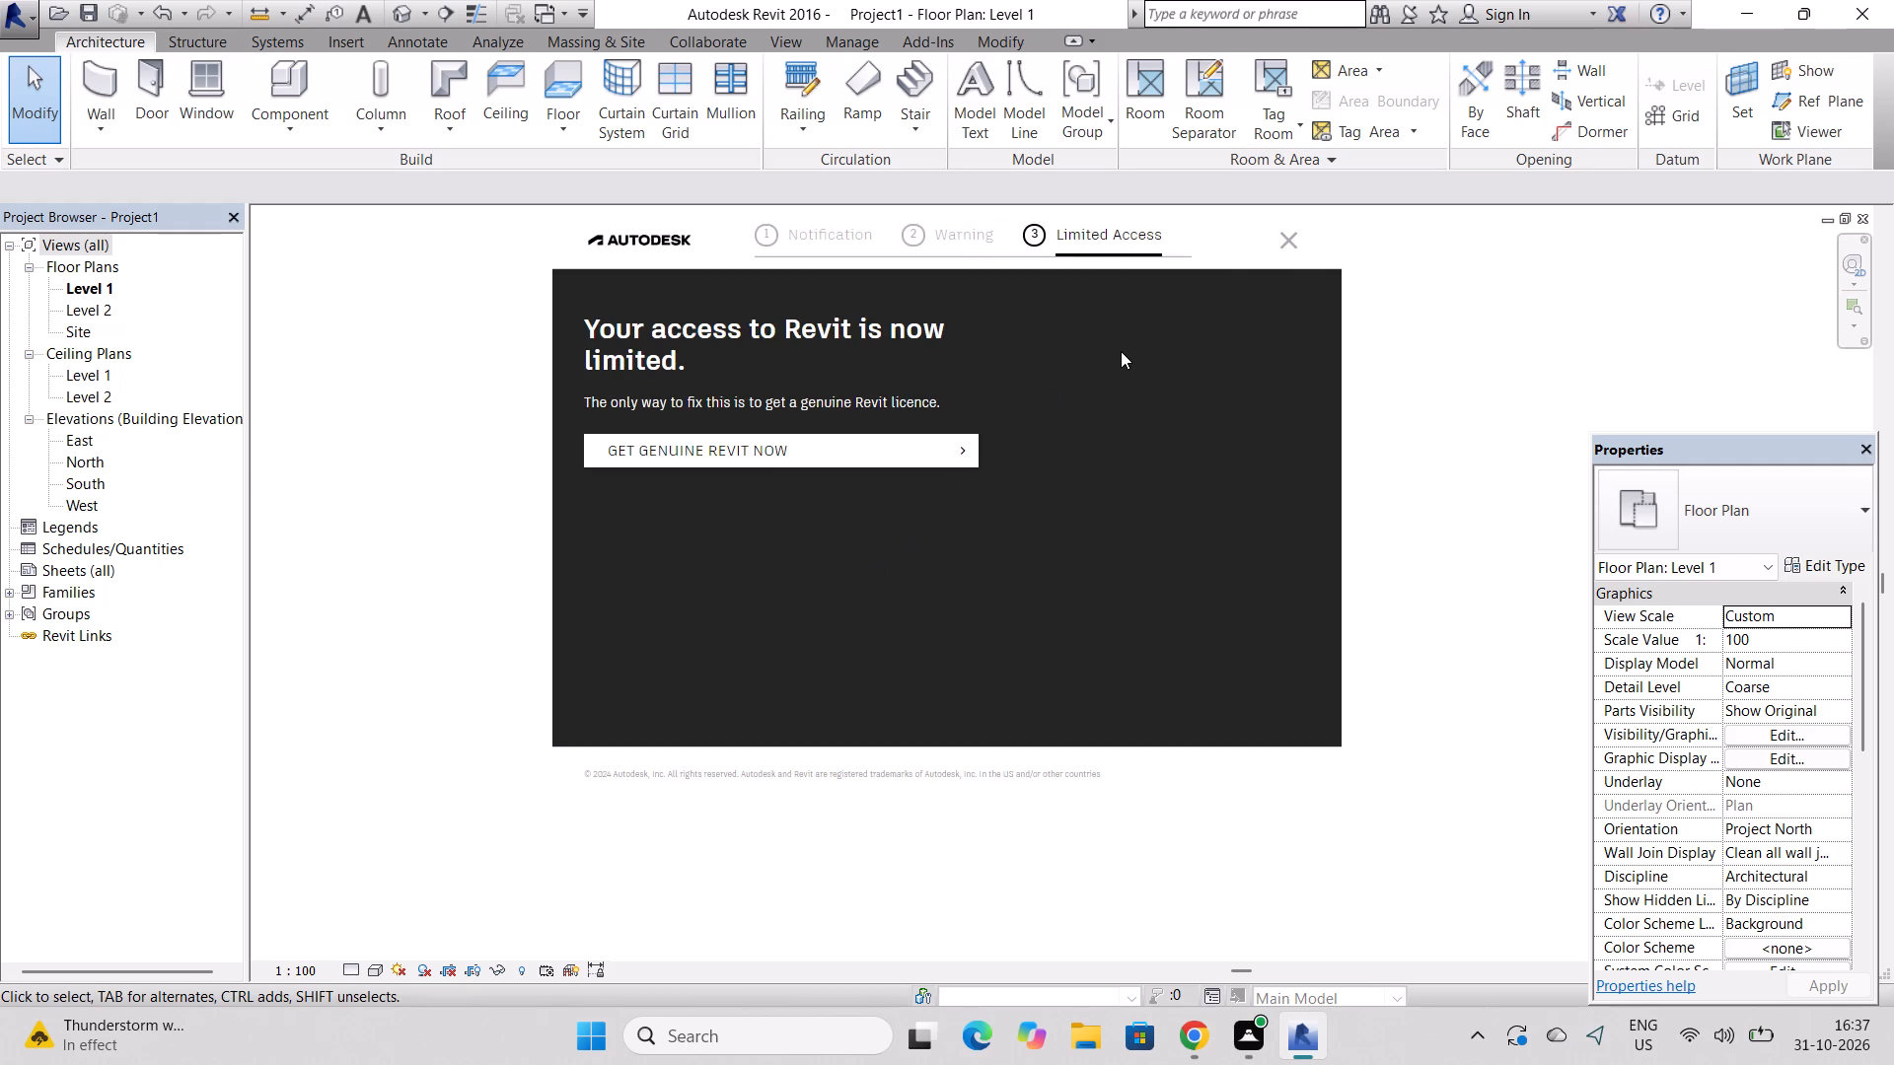
pyautogui.click(1292, 237)
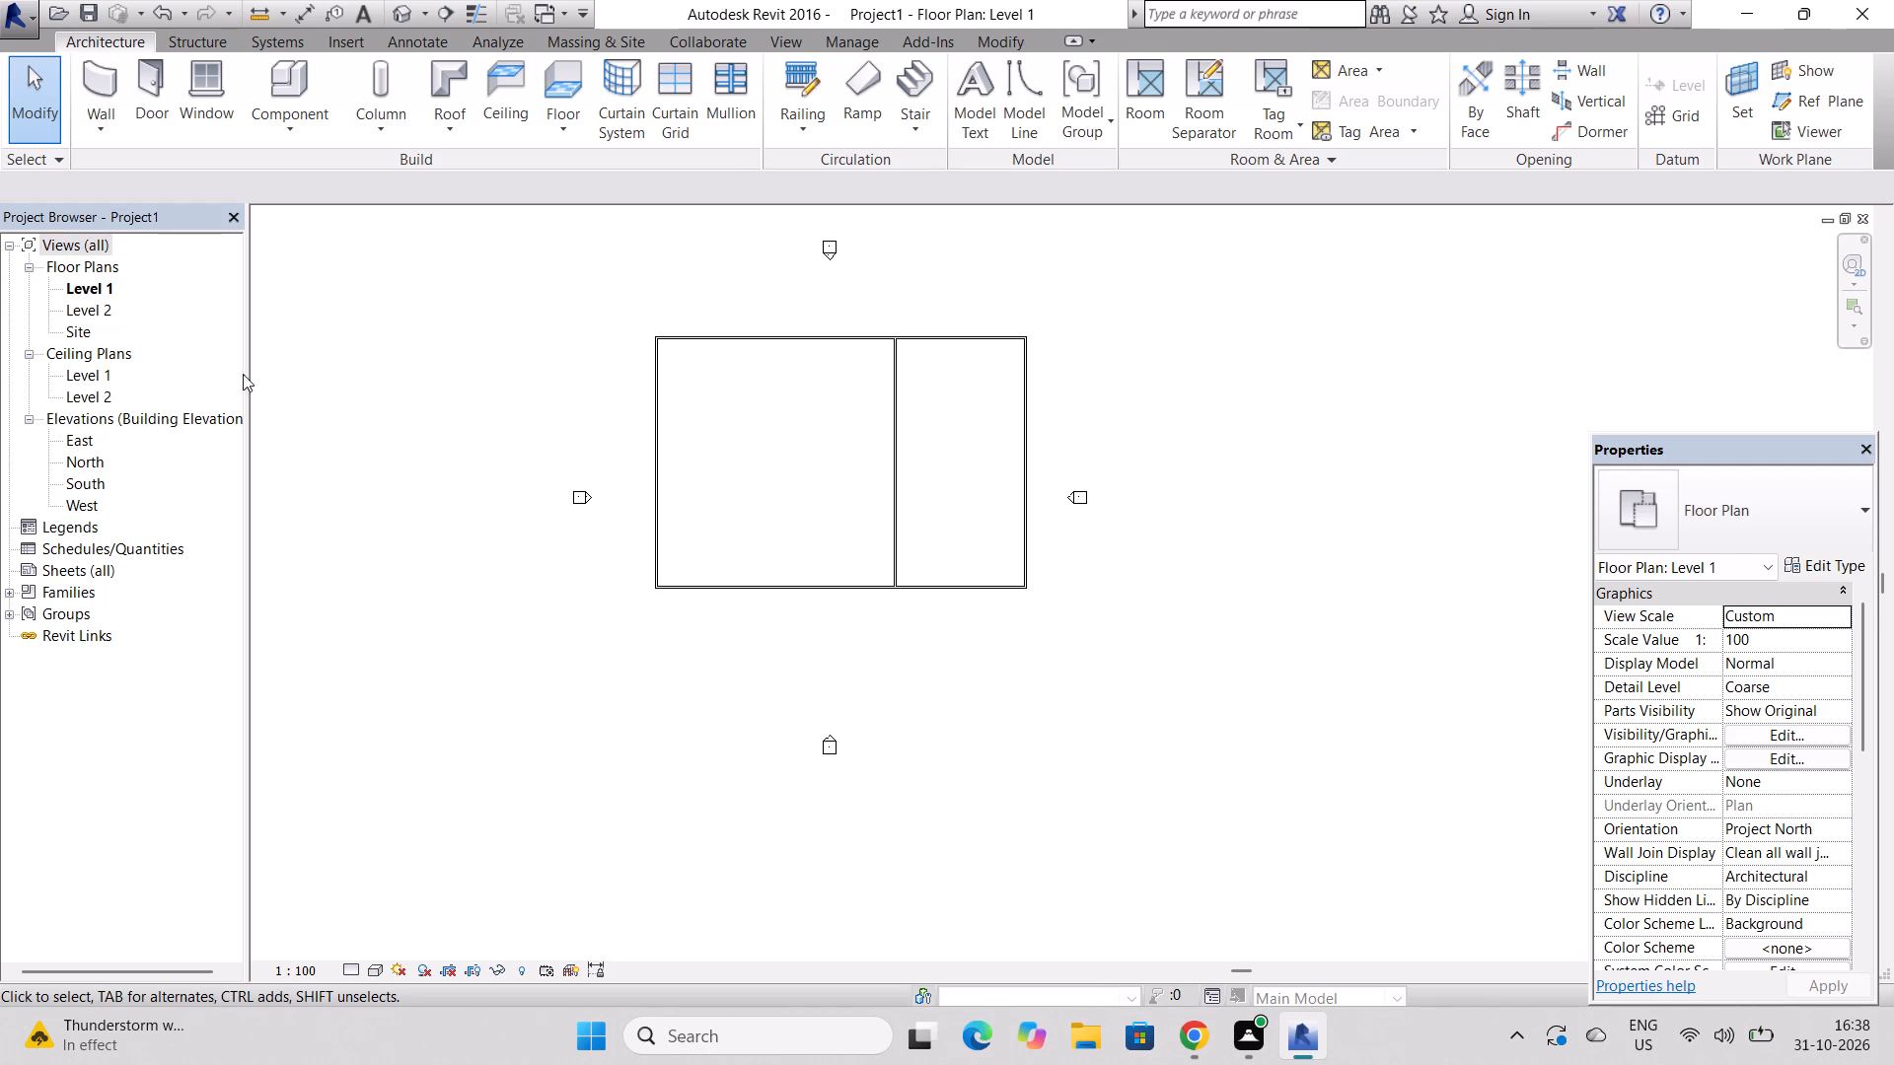
# Open the South building elevation view.
pyautogui.doubleClick(85, 483)
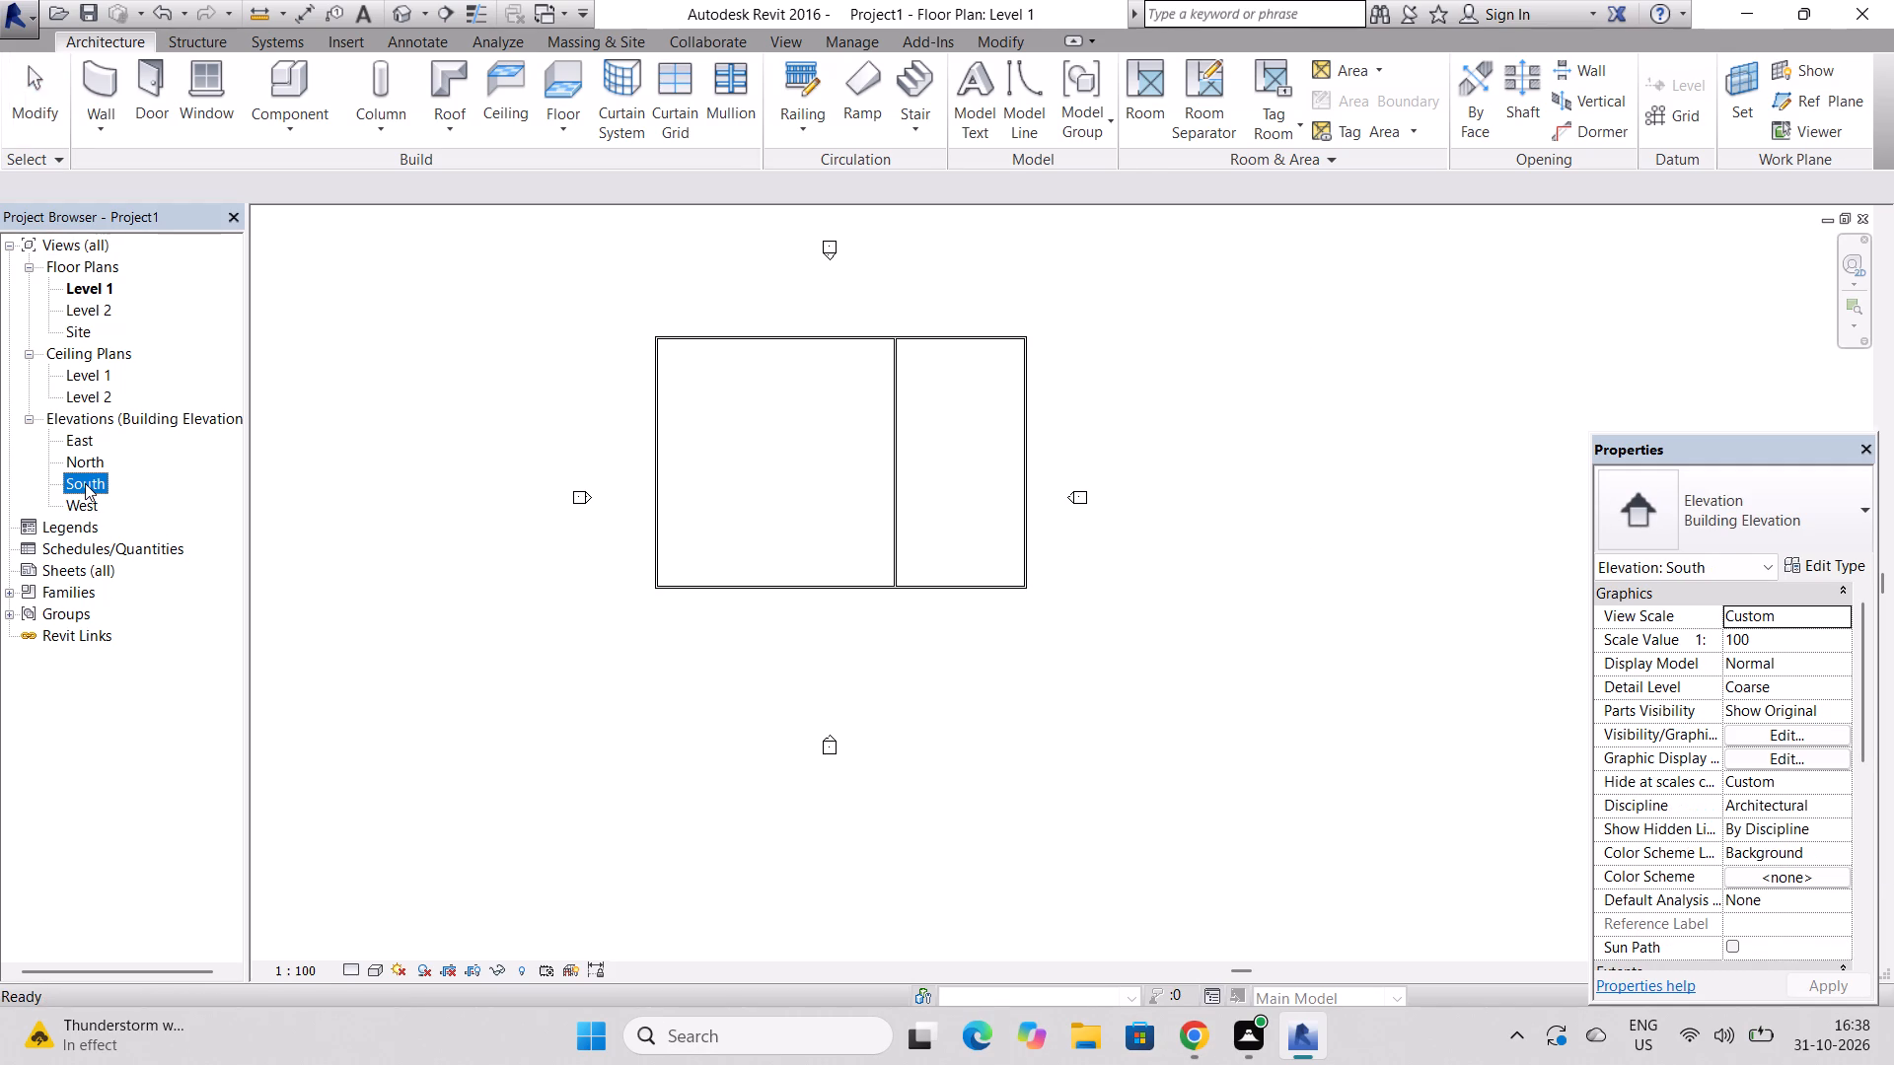
# Rename Level 1 as ground and rename its corresponding plan views to match.
pyautogui.scroll(-4, 336, 378)
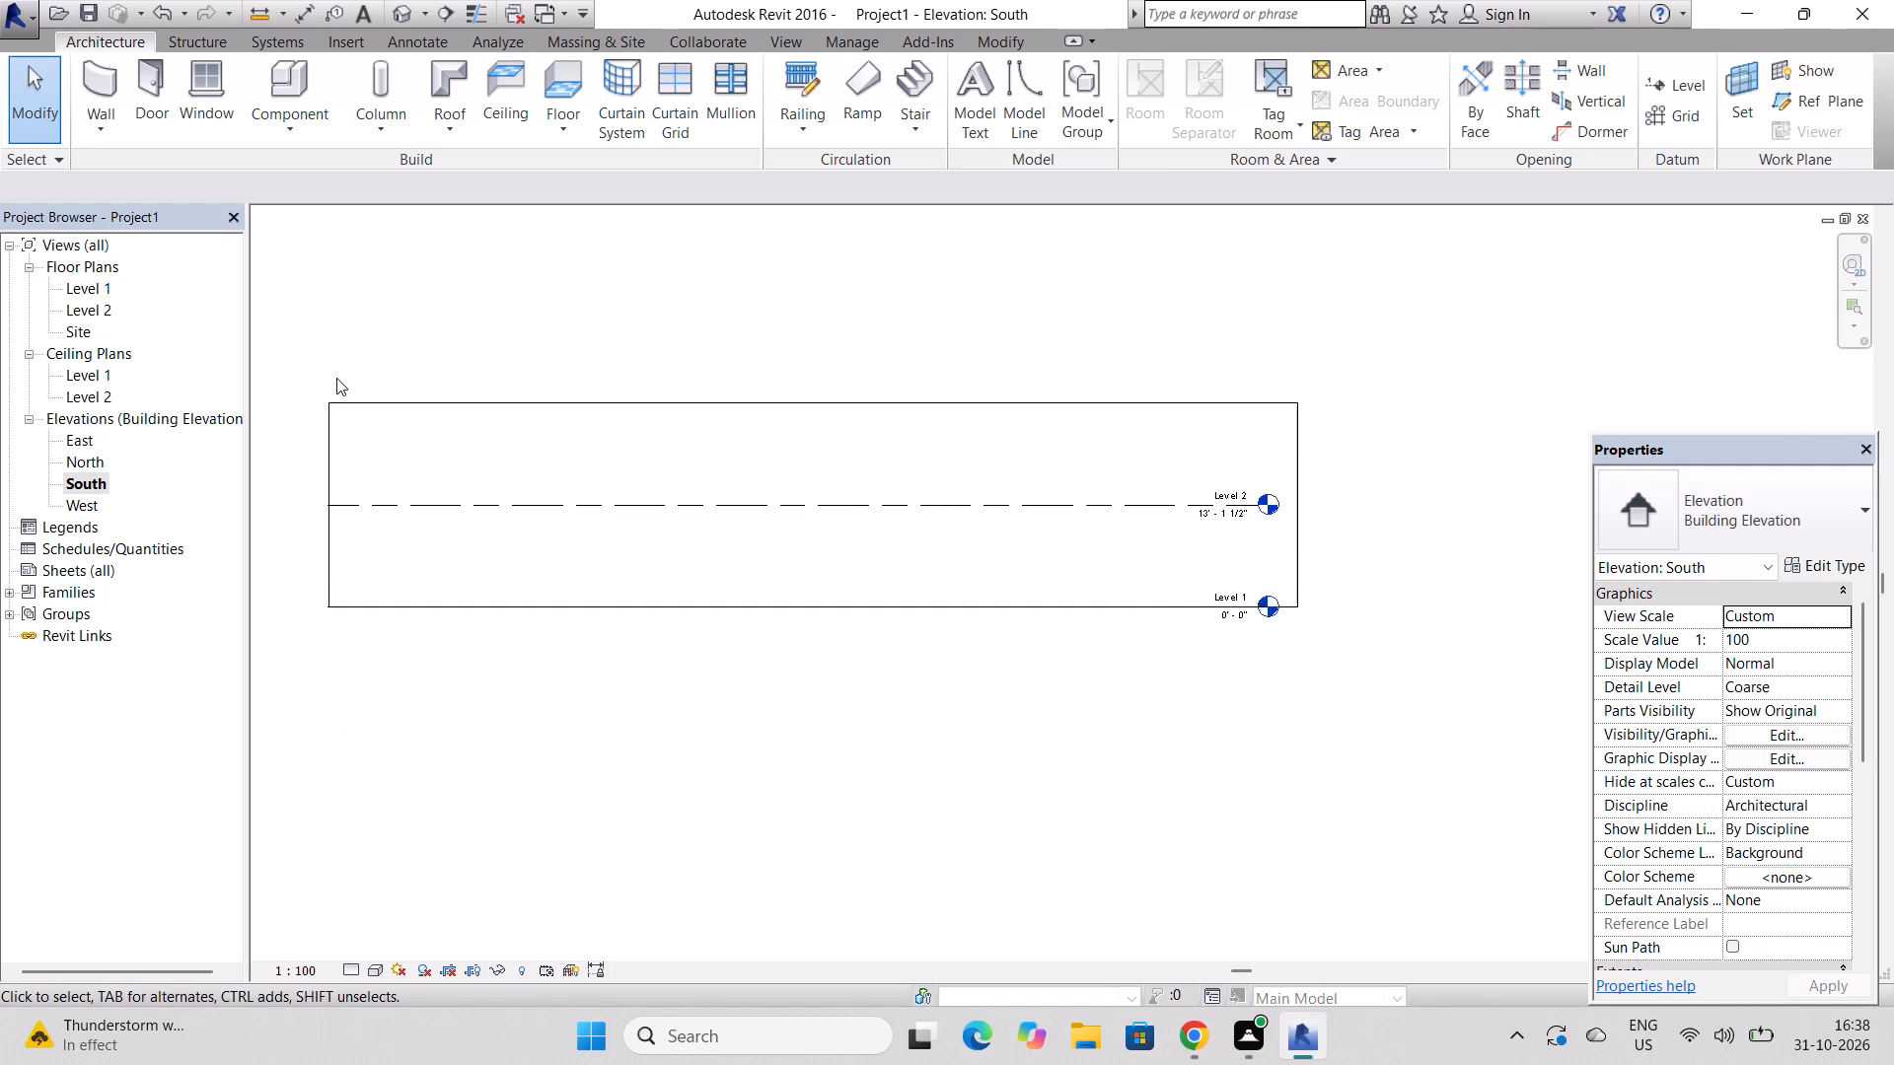
pyautogui.scroll(-2, 282, 433)
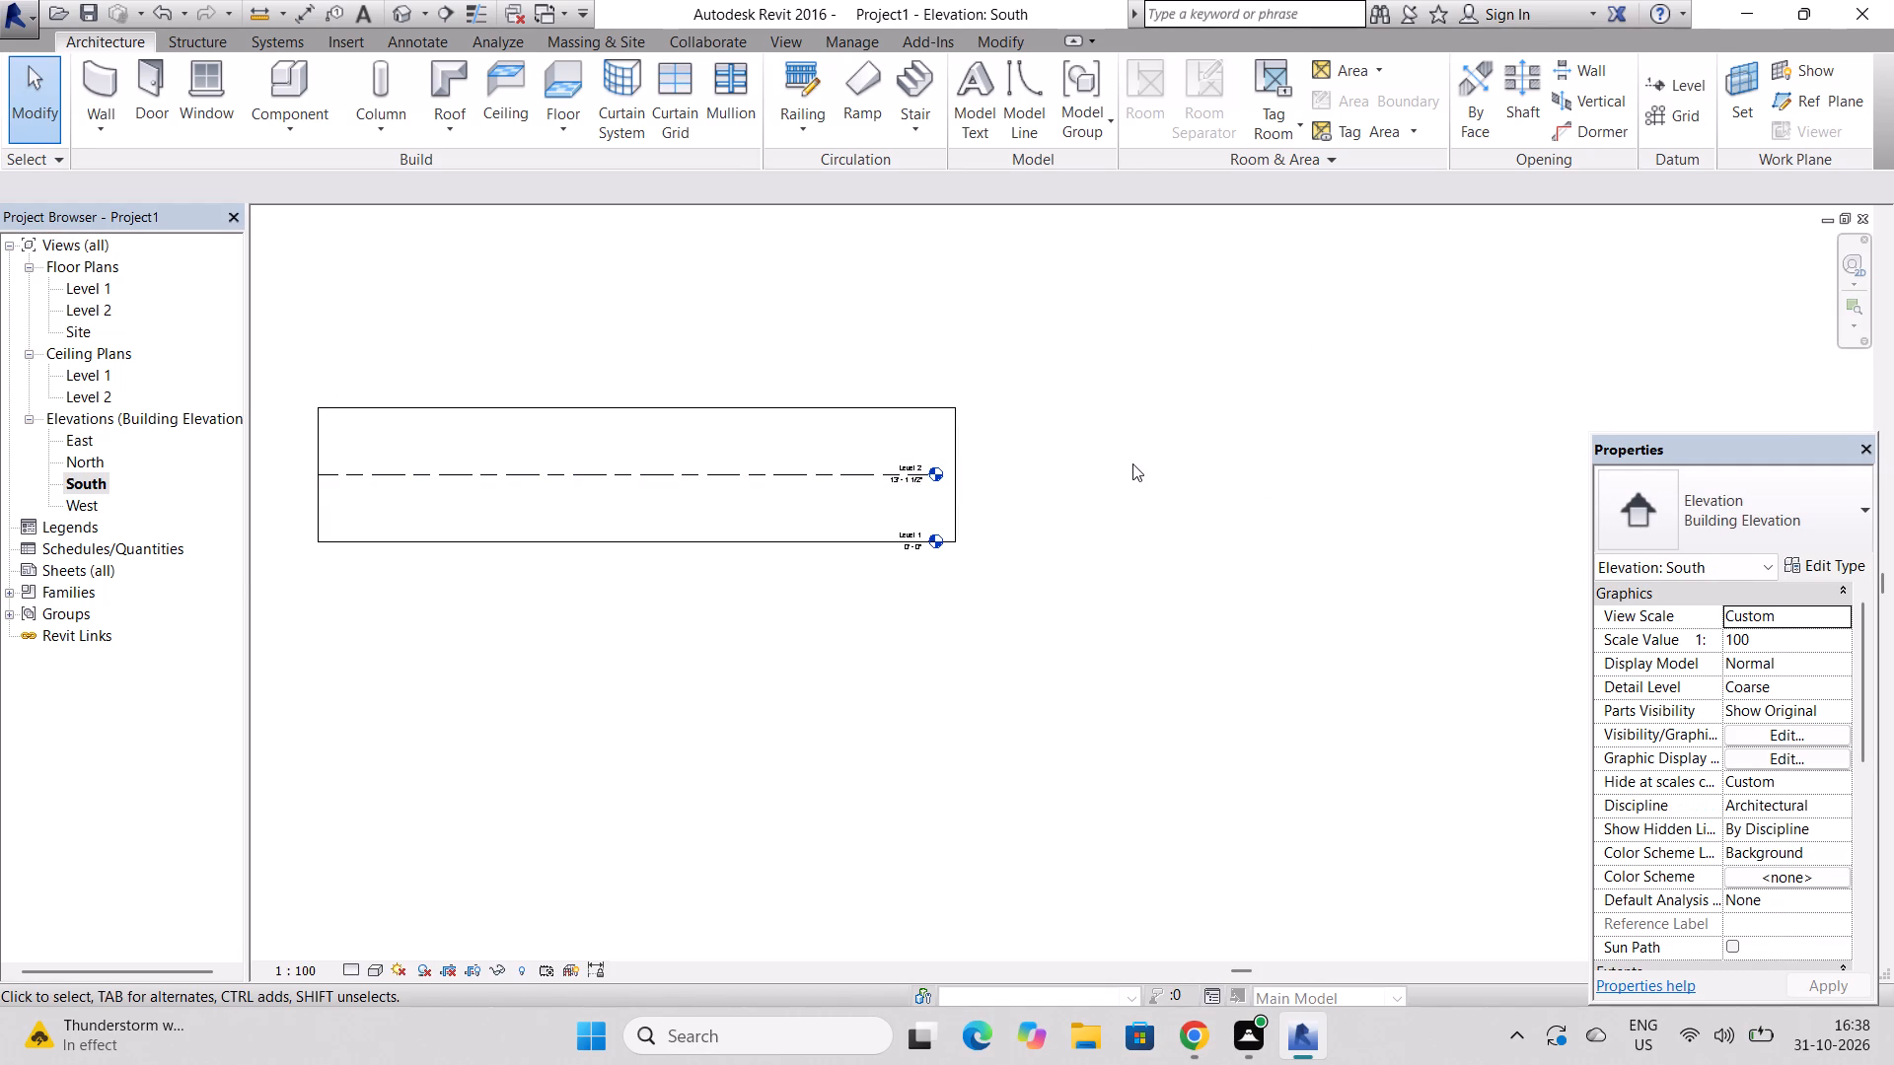
pyautogui.scroll(4, 1132, 463)
pyautogui.scroll(-2, 1235, 560)
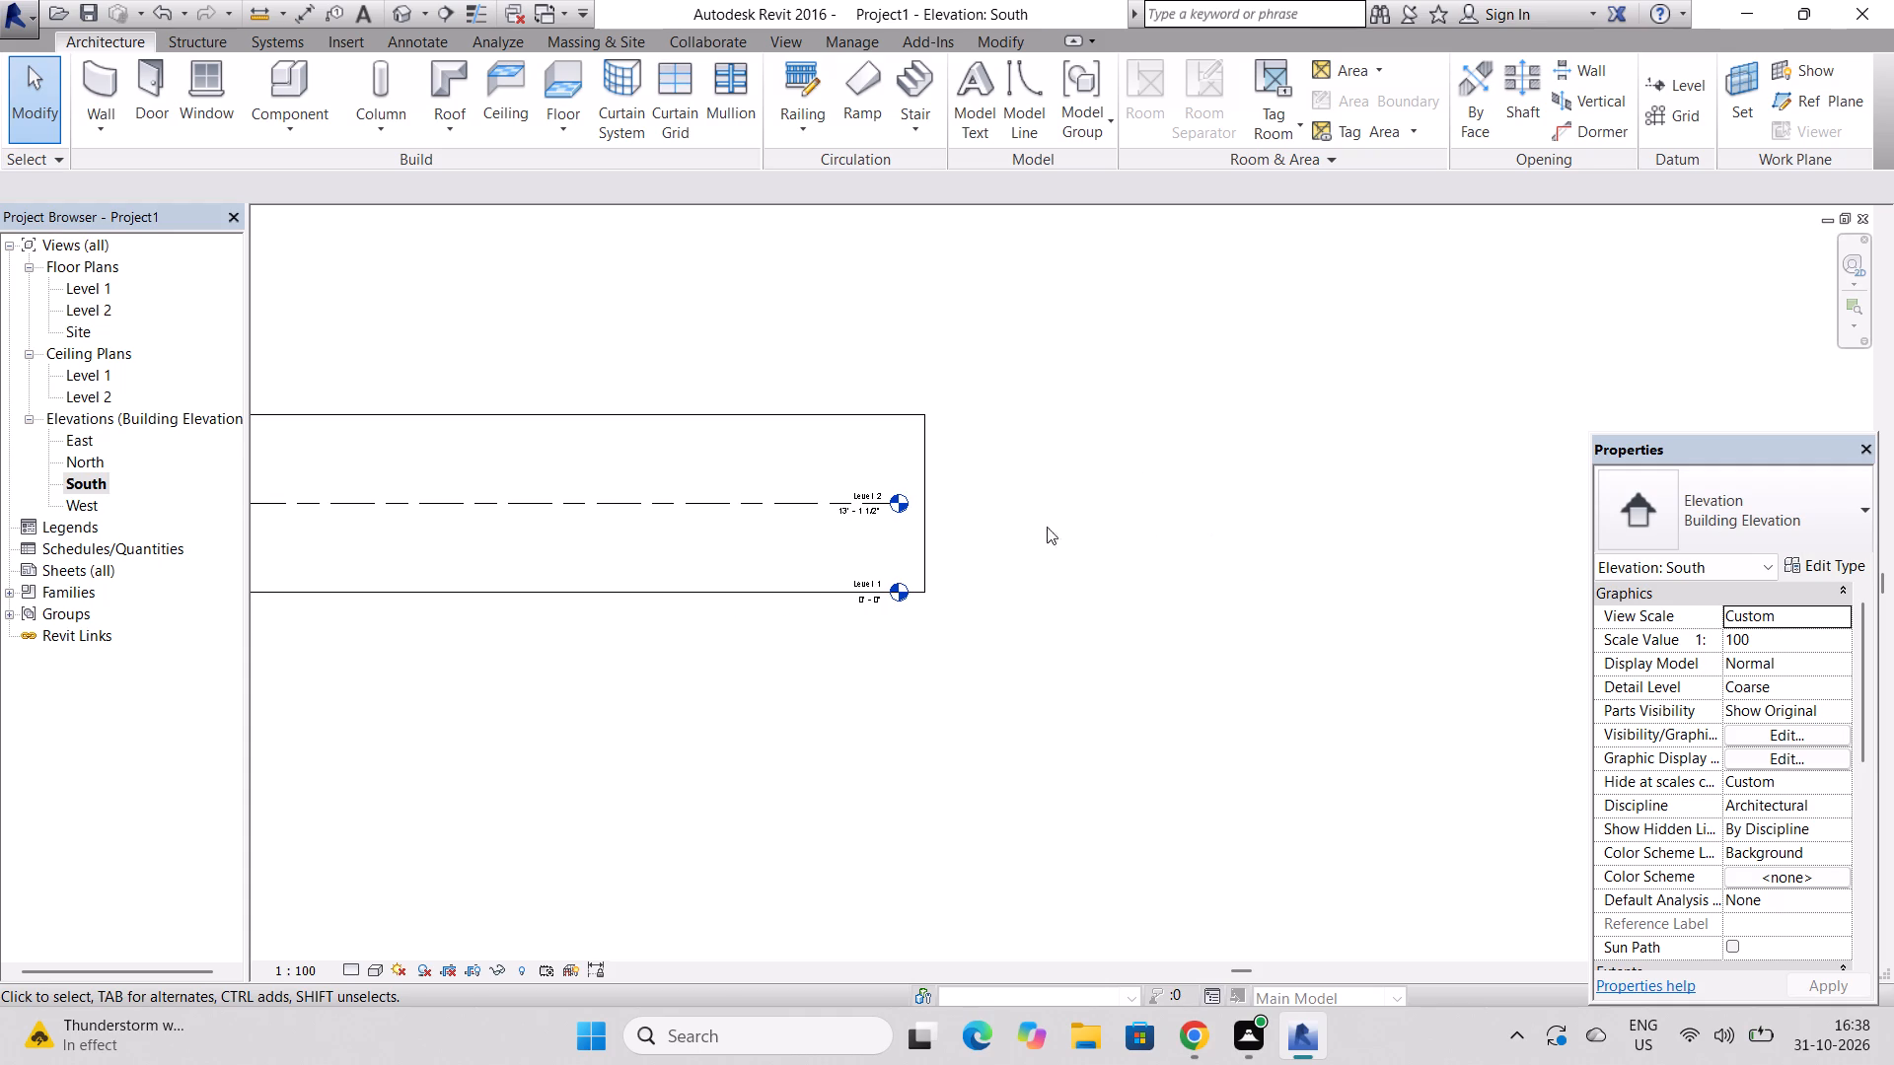
pyautogui.scroll(4, 714, 485)
pyautogui.scroll(4, 921, 691)
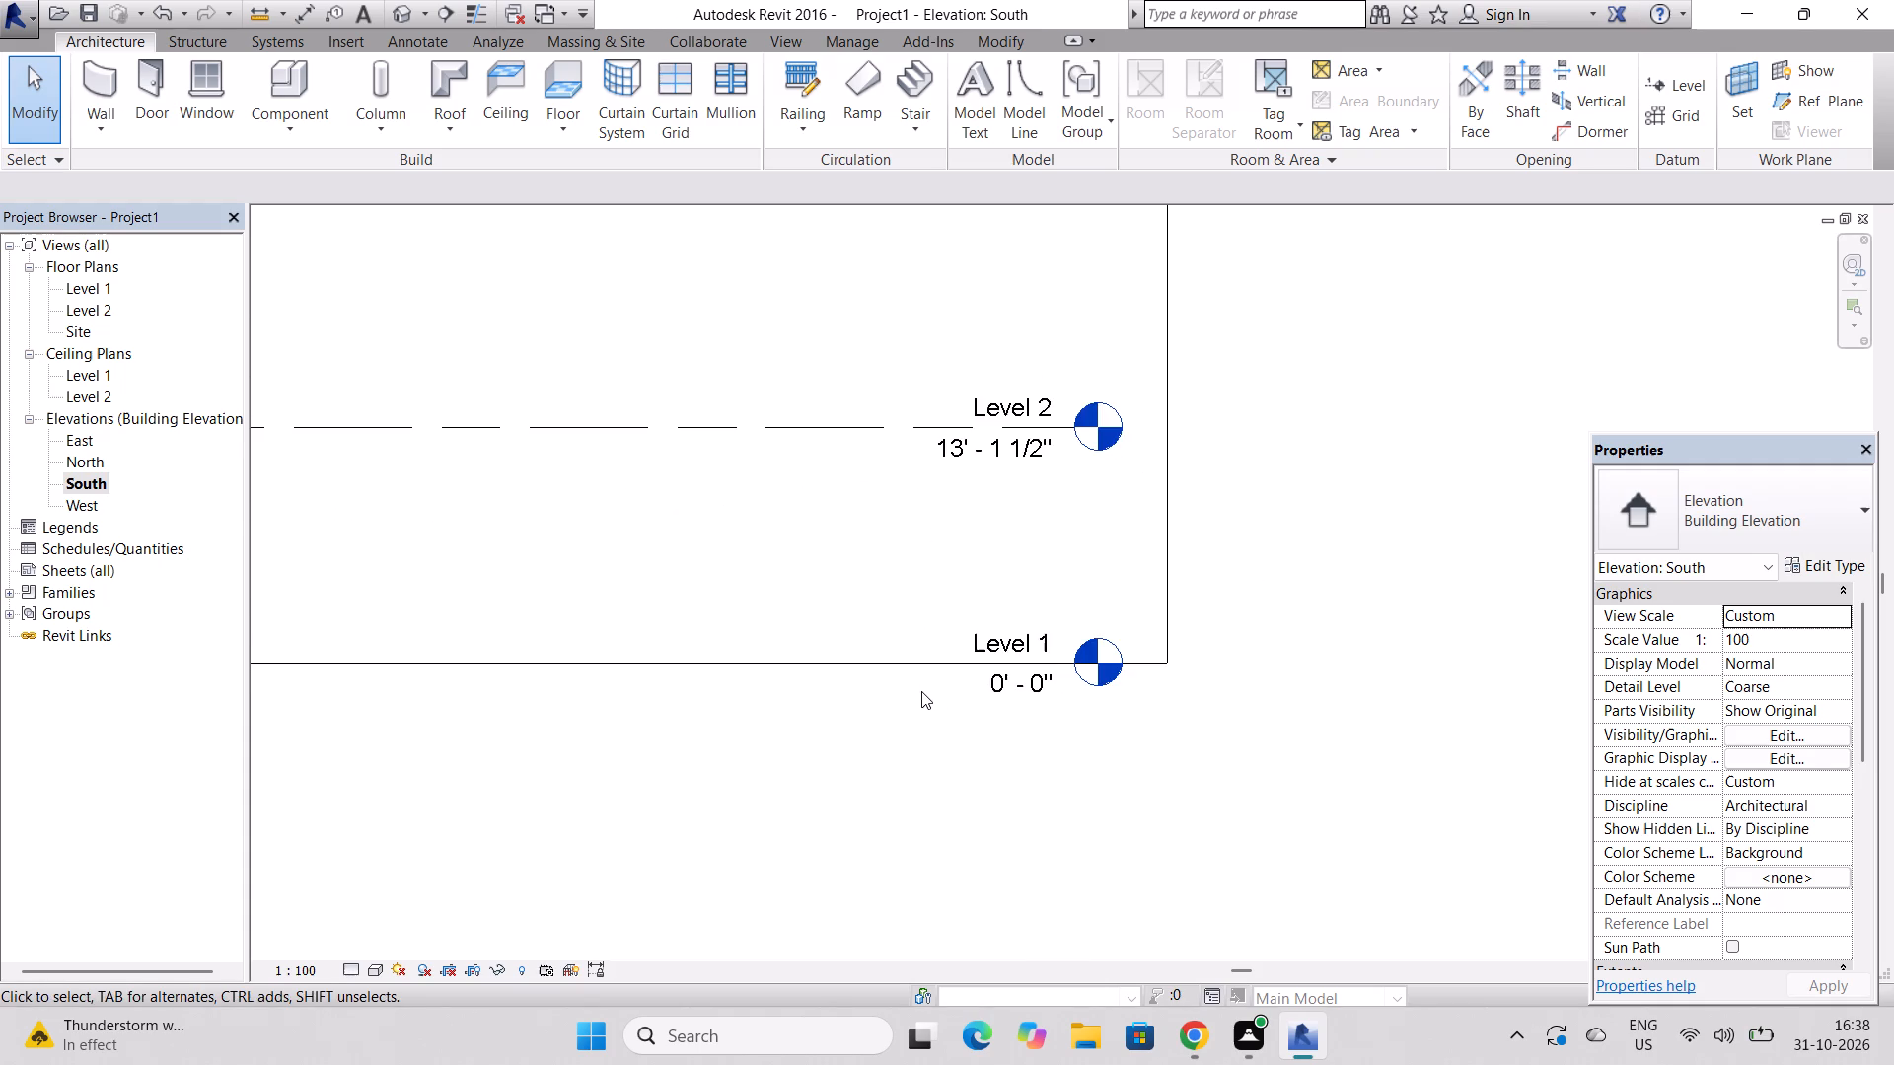
pyautogui.scroll(1, 921, 691)
pyautogui.click(1083, 626)
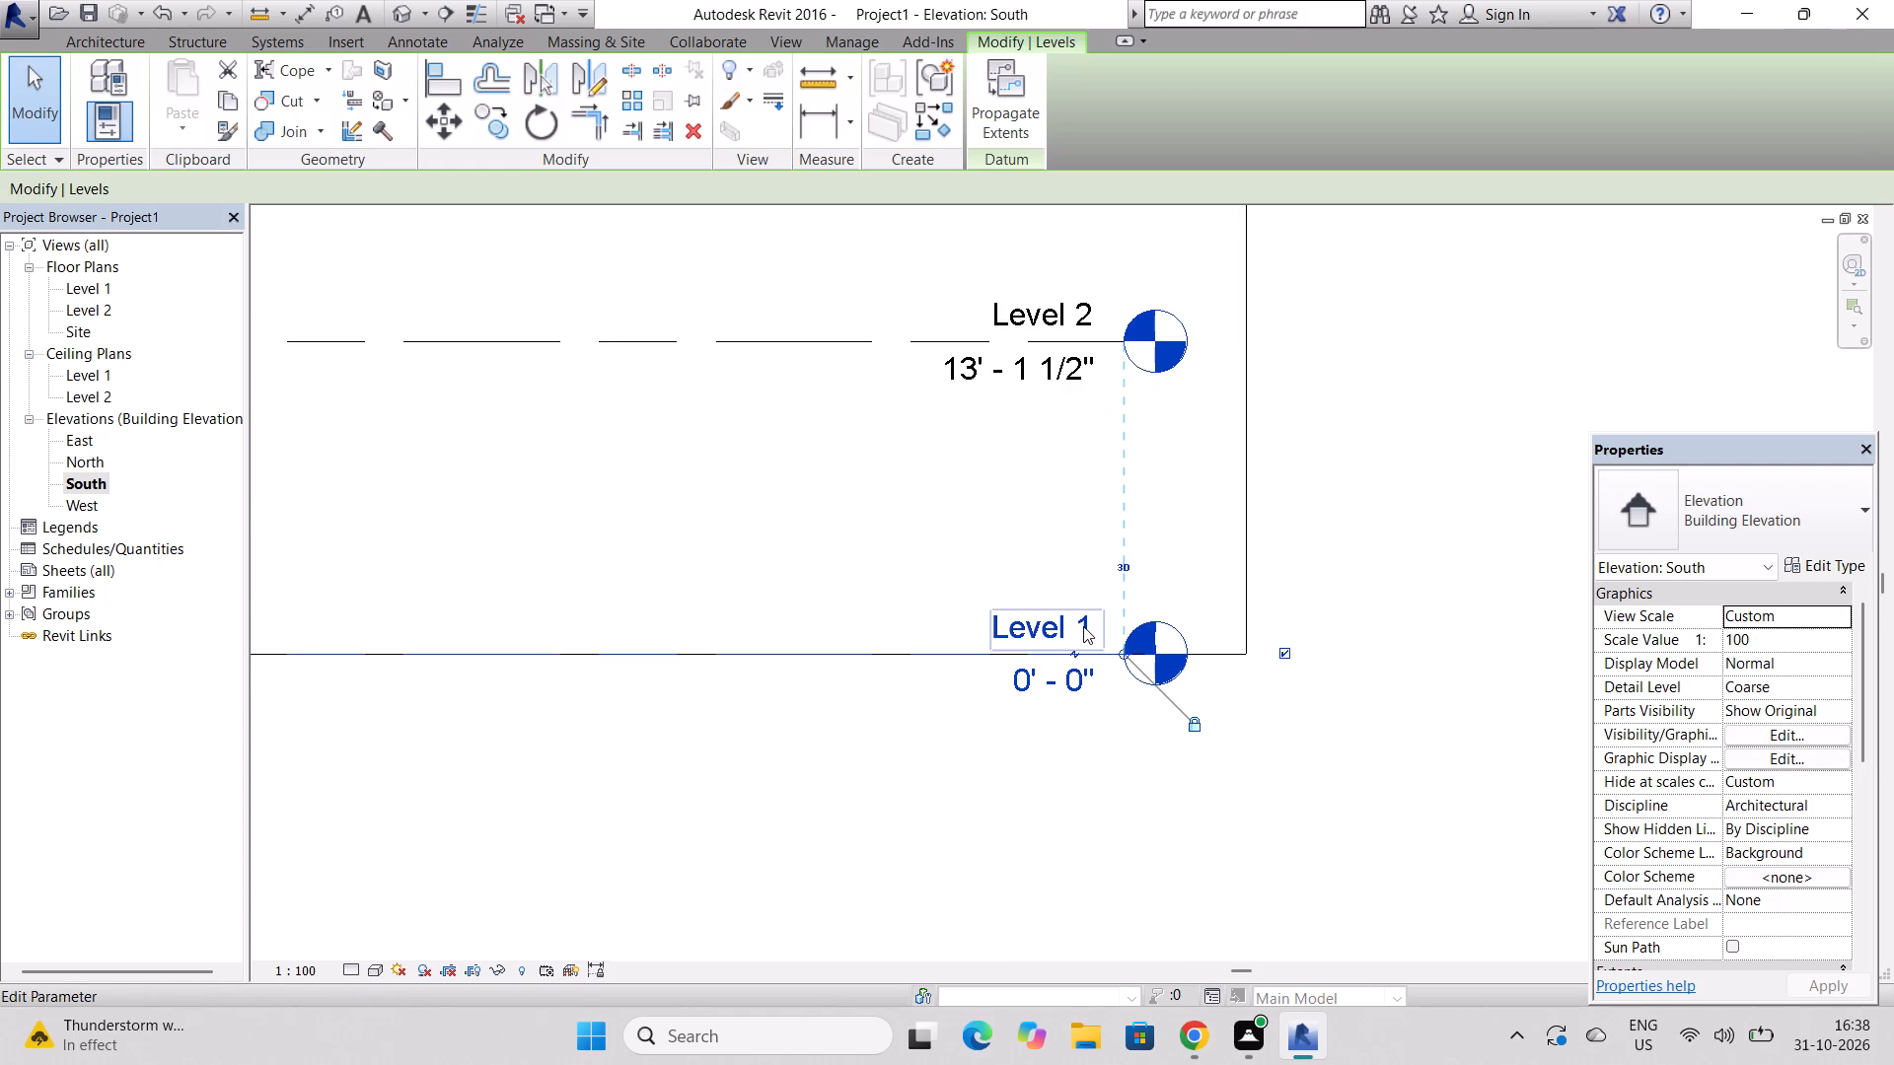
pyautogui.click(1083, 626)
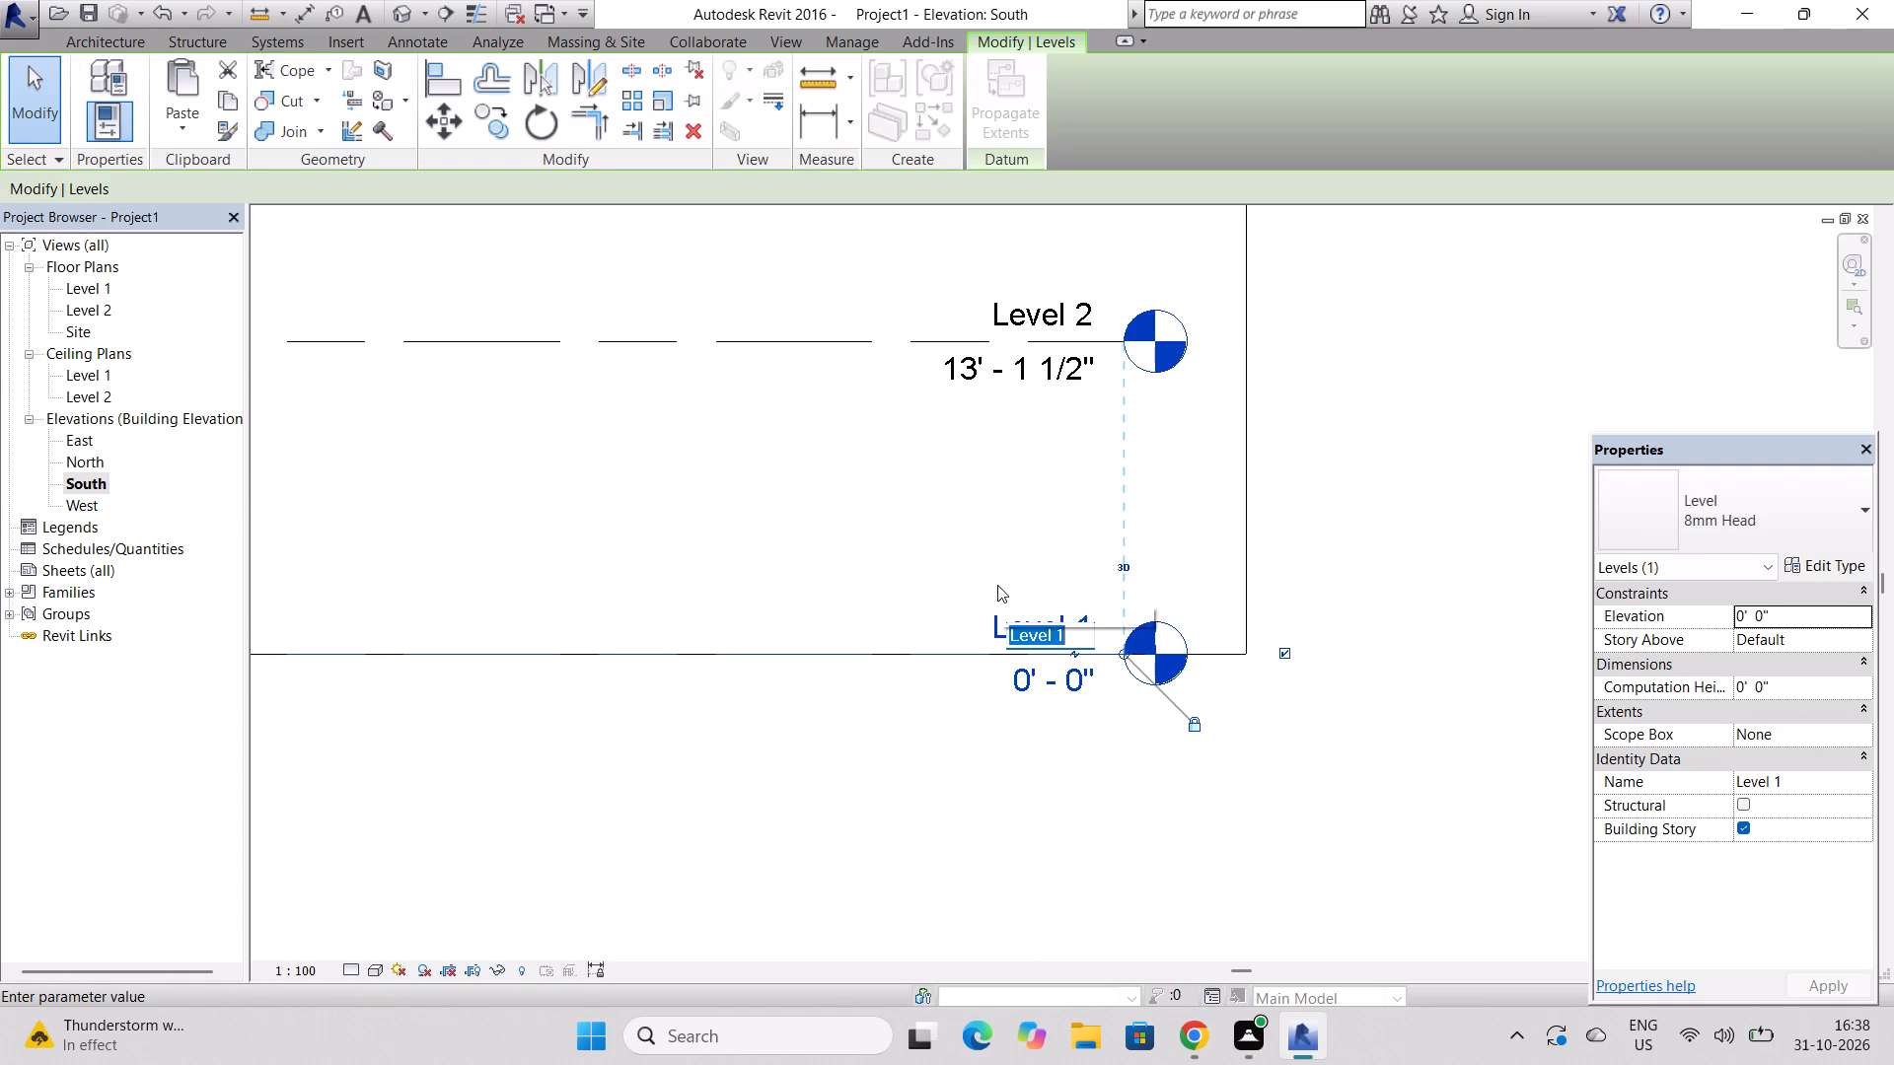
pyautogui.press('BackSpace')
pyautogui.press('BackSpace')
pyautogui.write('gr')
pyautogui.write('ound')
pyautogui.click(802, 408)
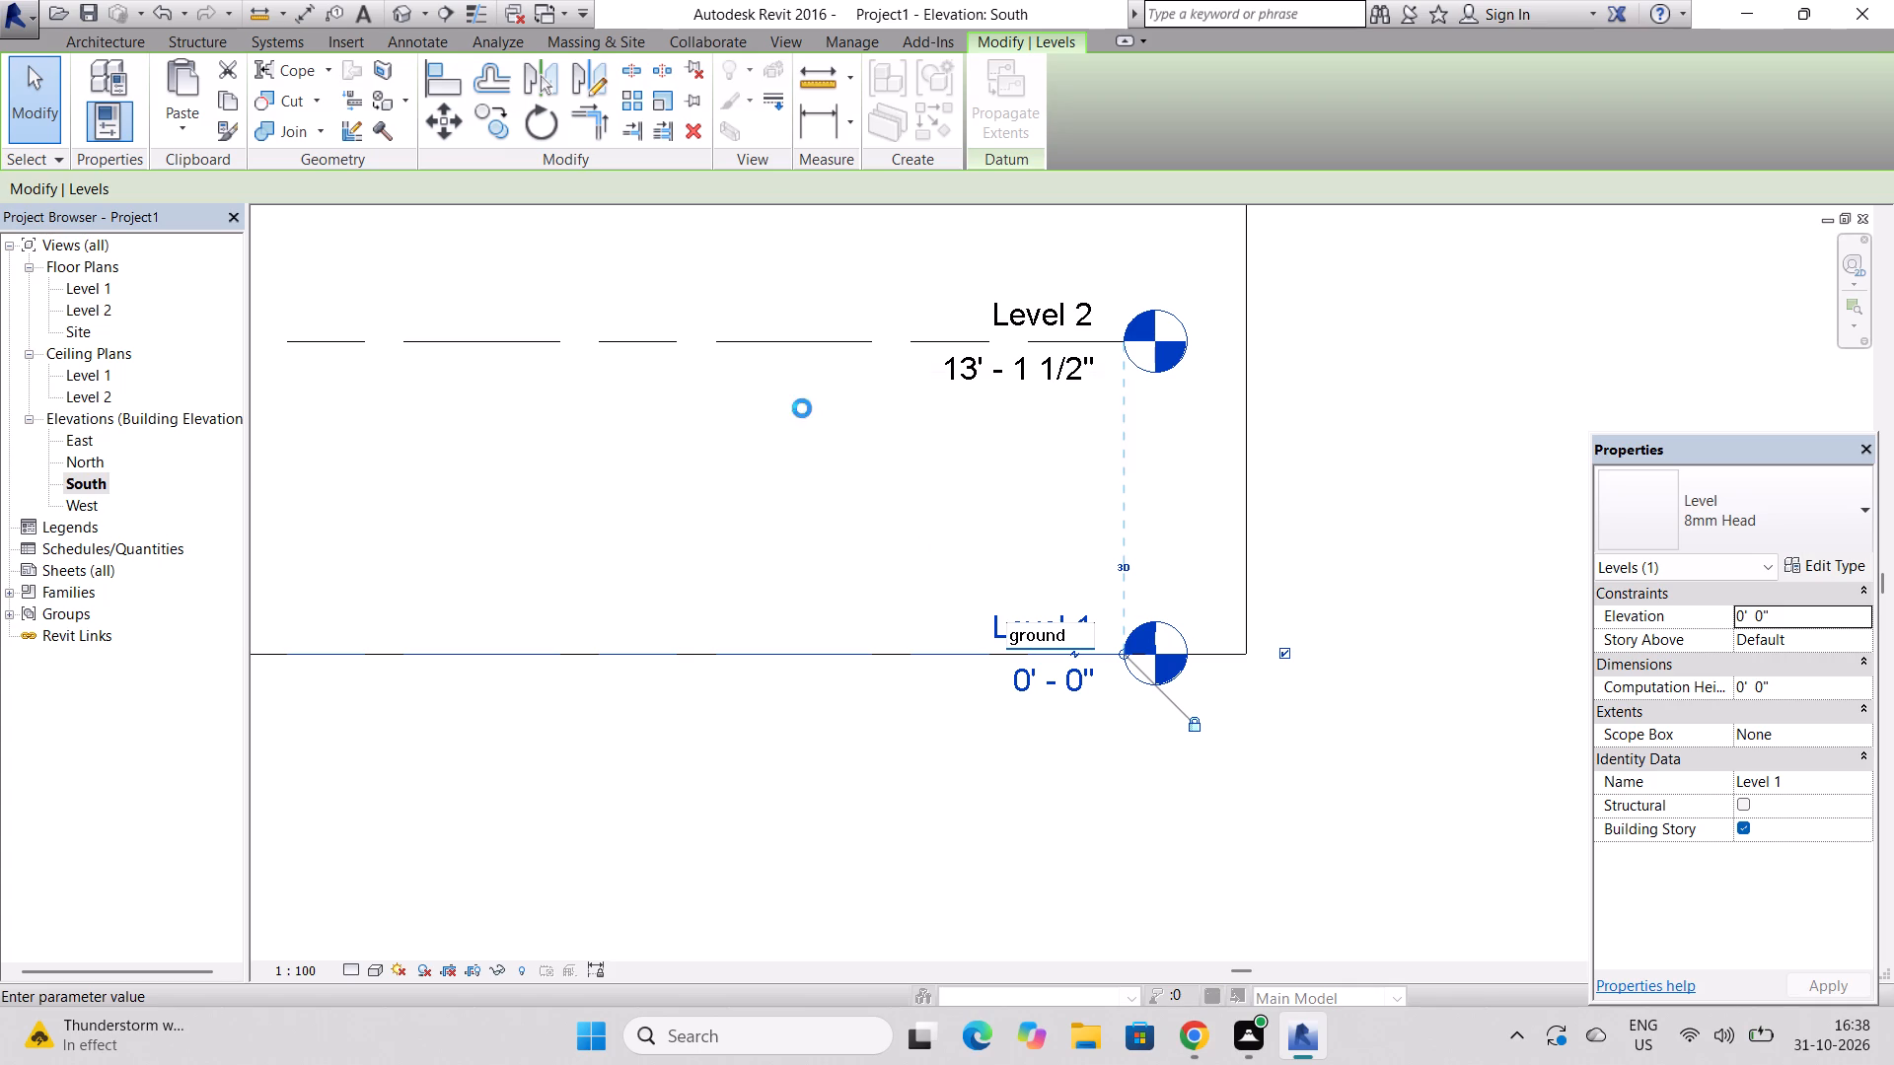
pyautogui.click(1016, 532)
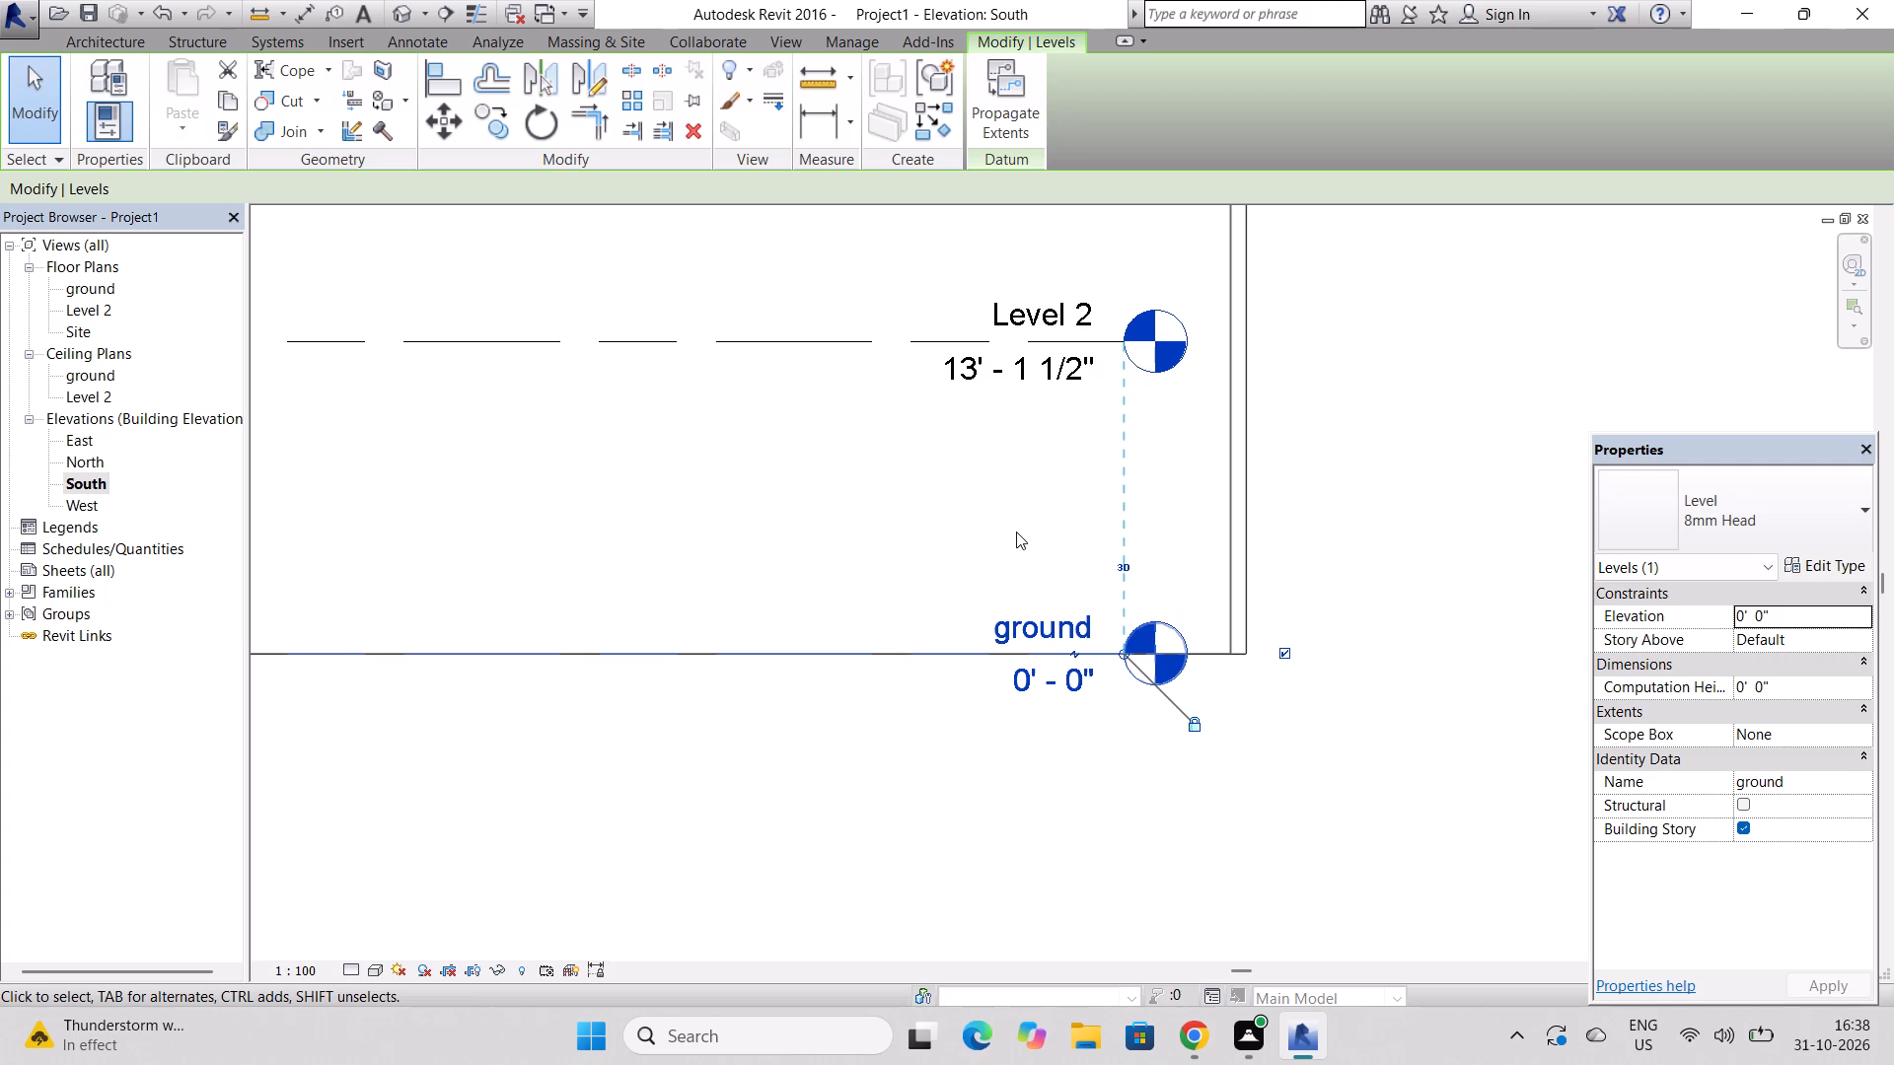
# Add an elbow to the ground level line so its head sits offset below the line.
pyautogui.click(1072, 653)
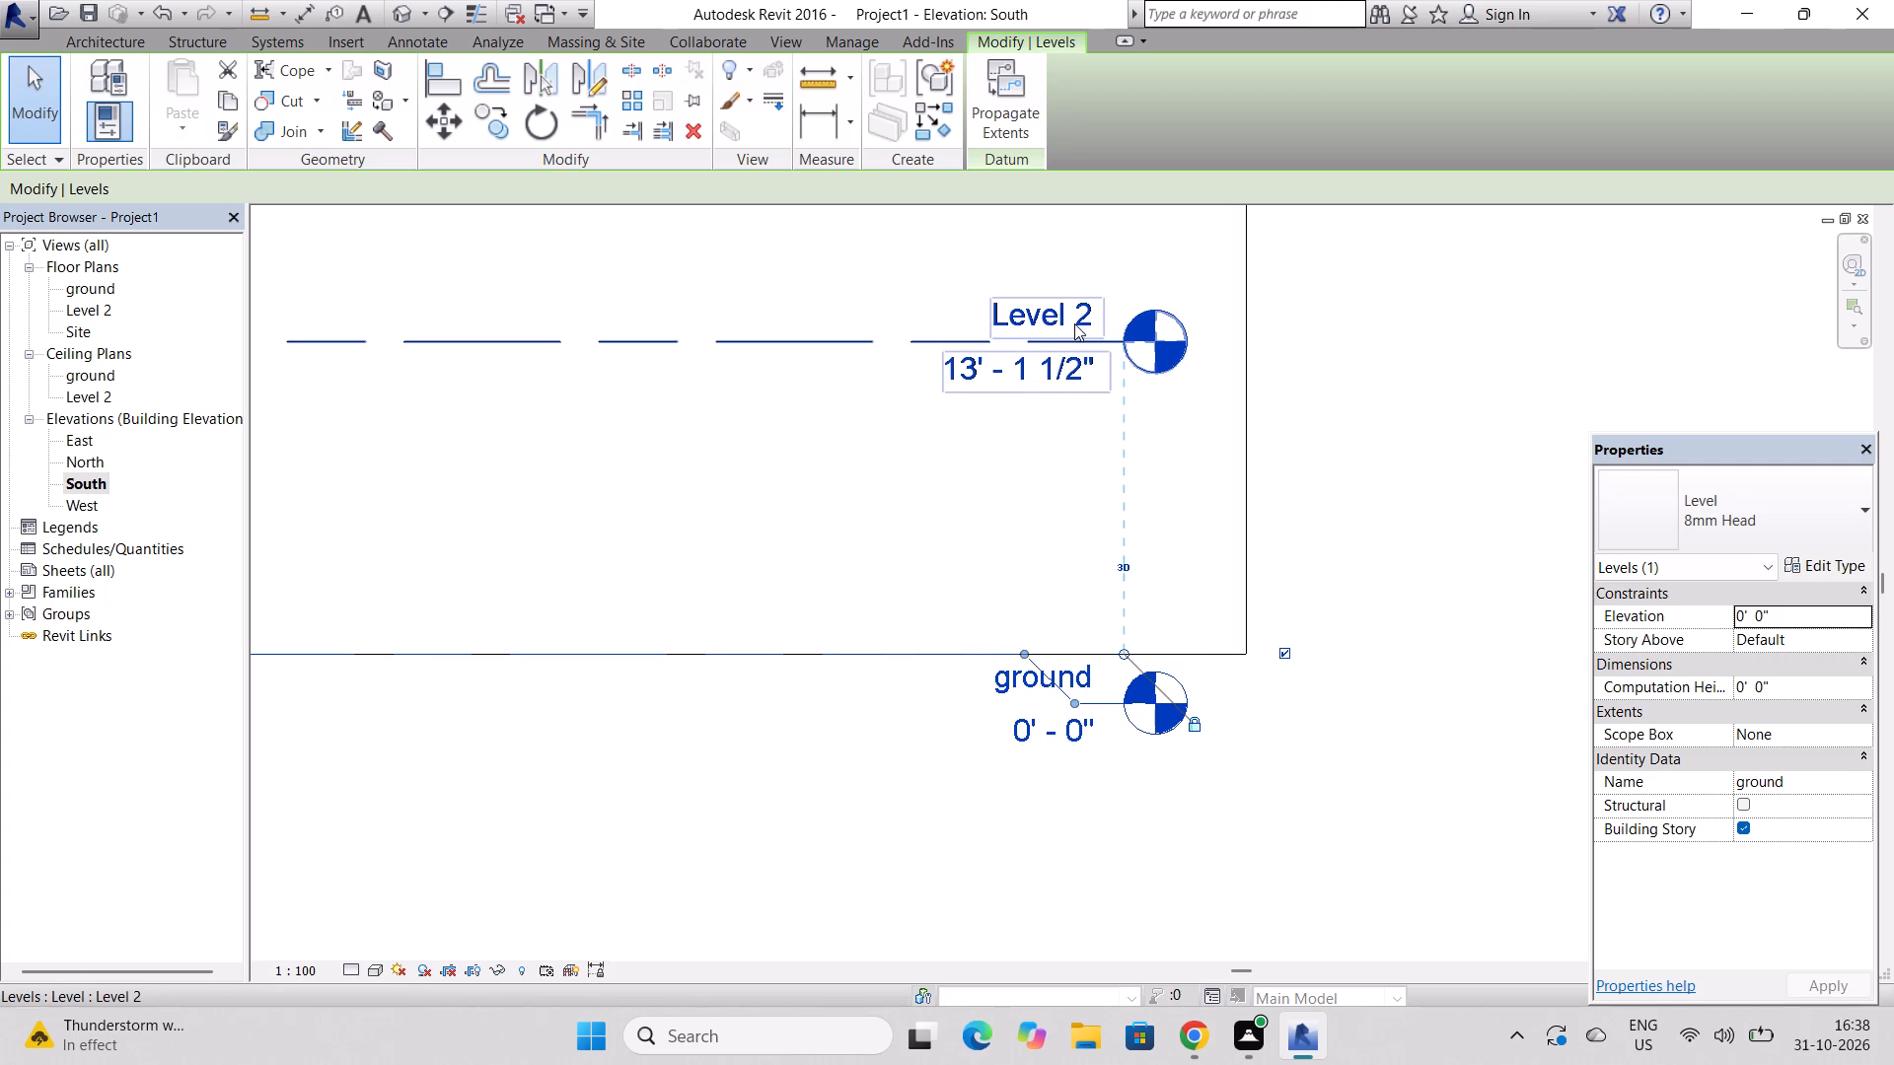
# Delete Level 2 together with its associated plan views.
pyautogui.click(1074, 321)
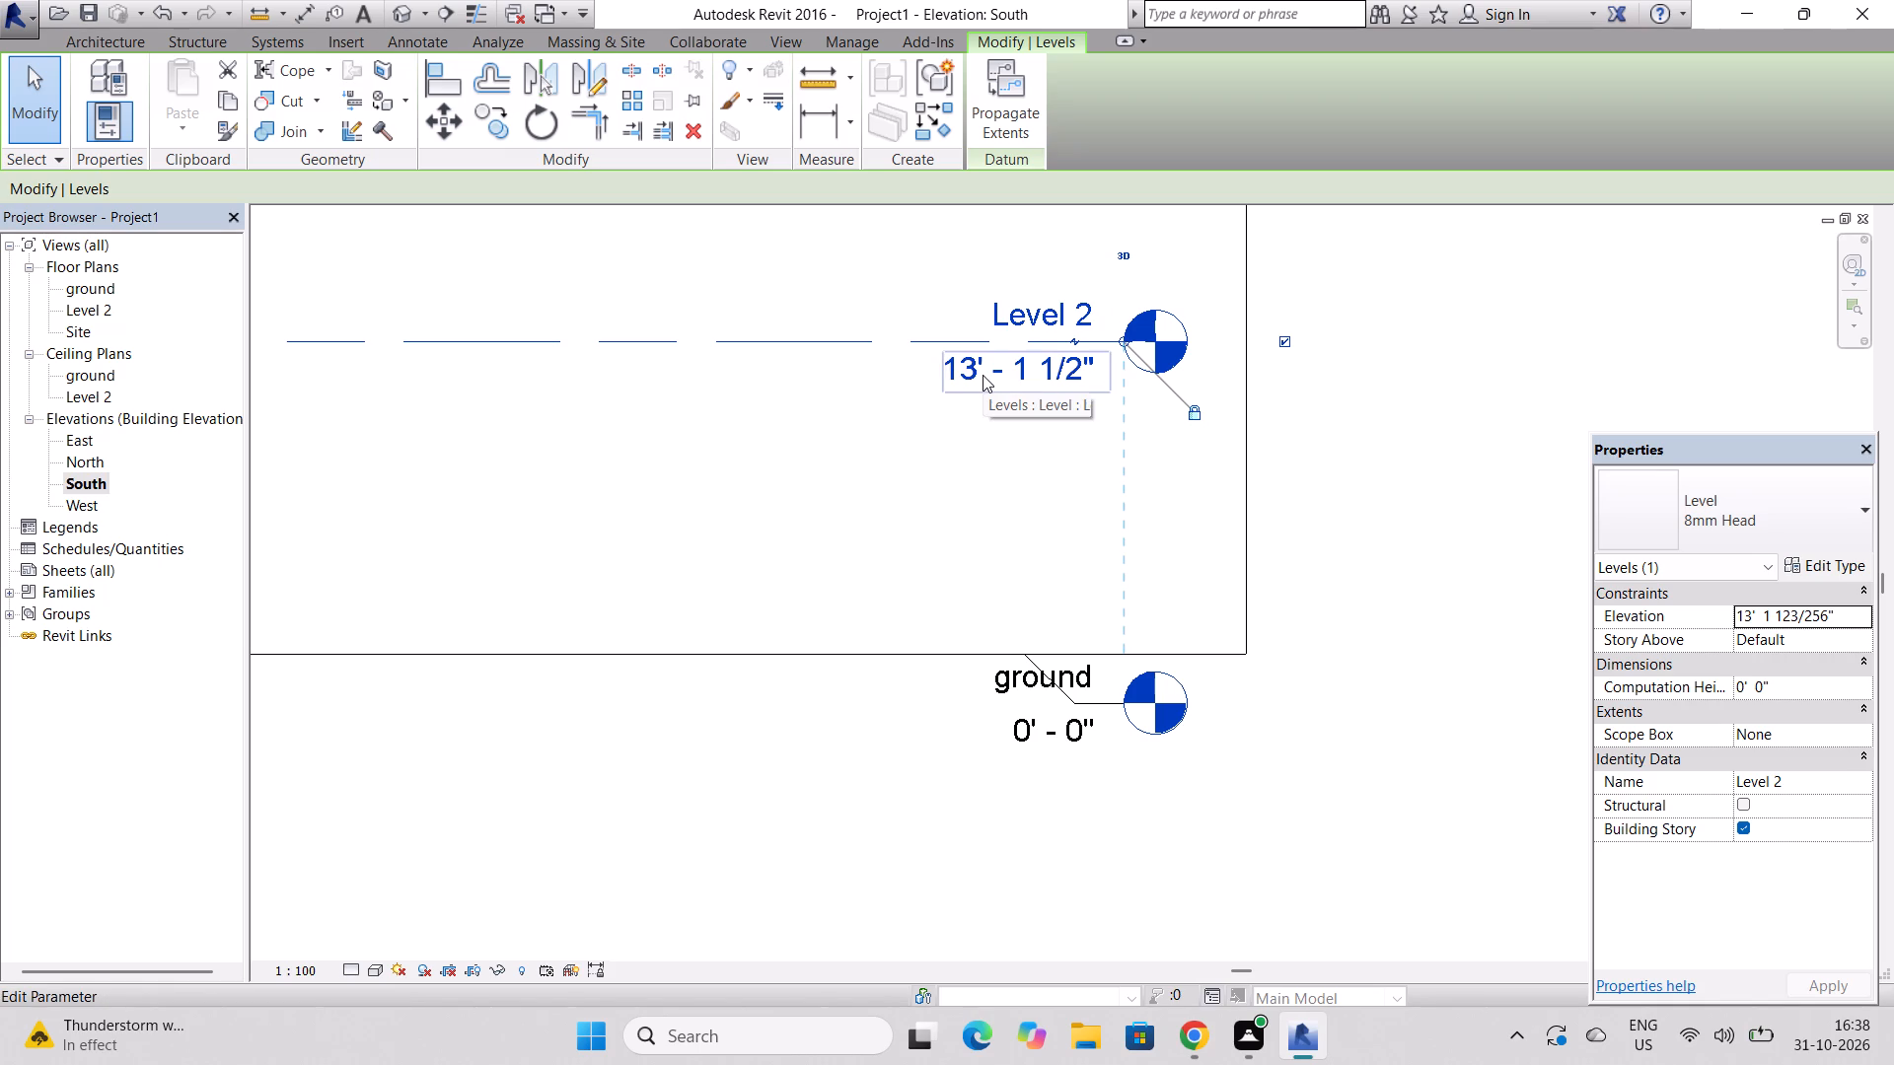
pyautogui.press('Delete')
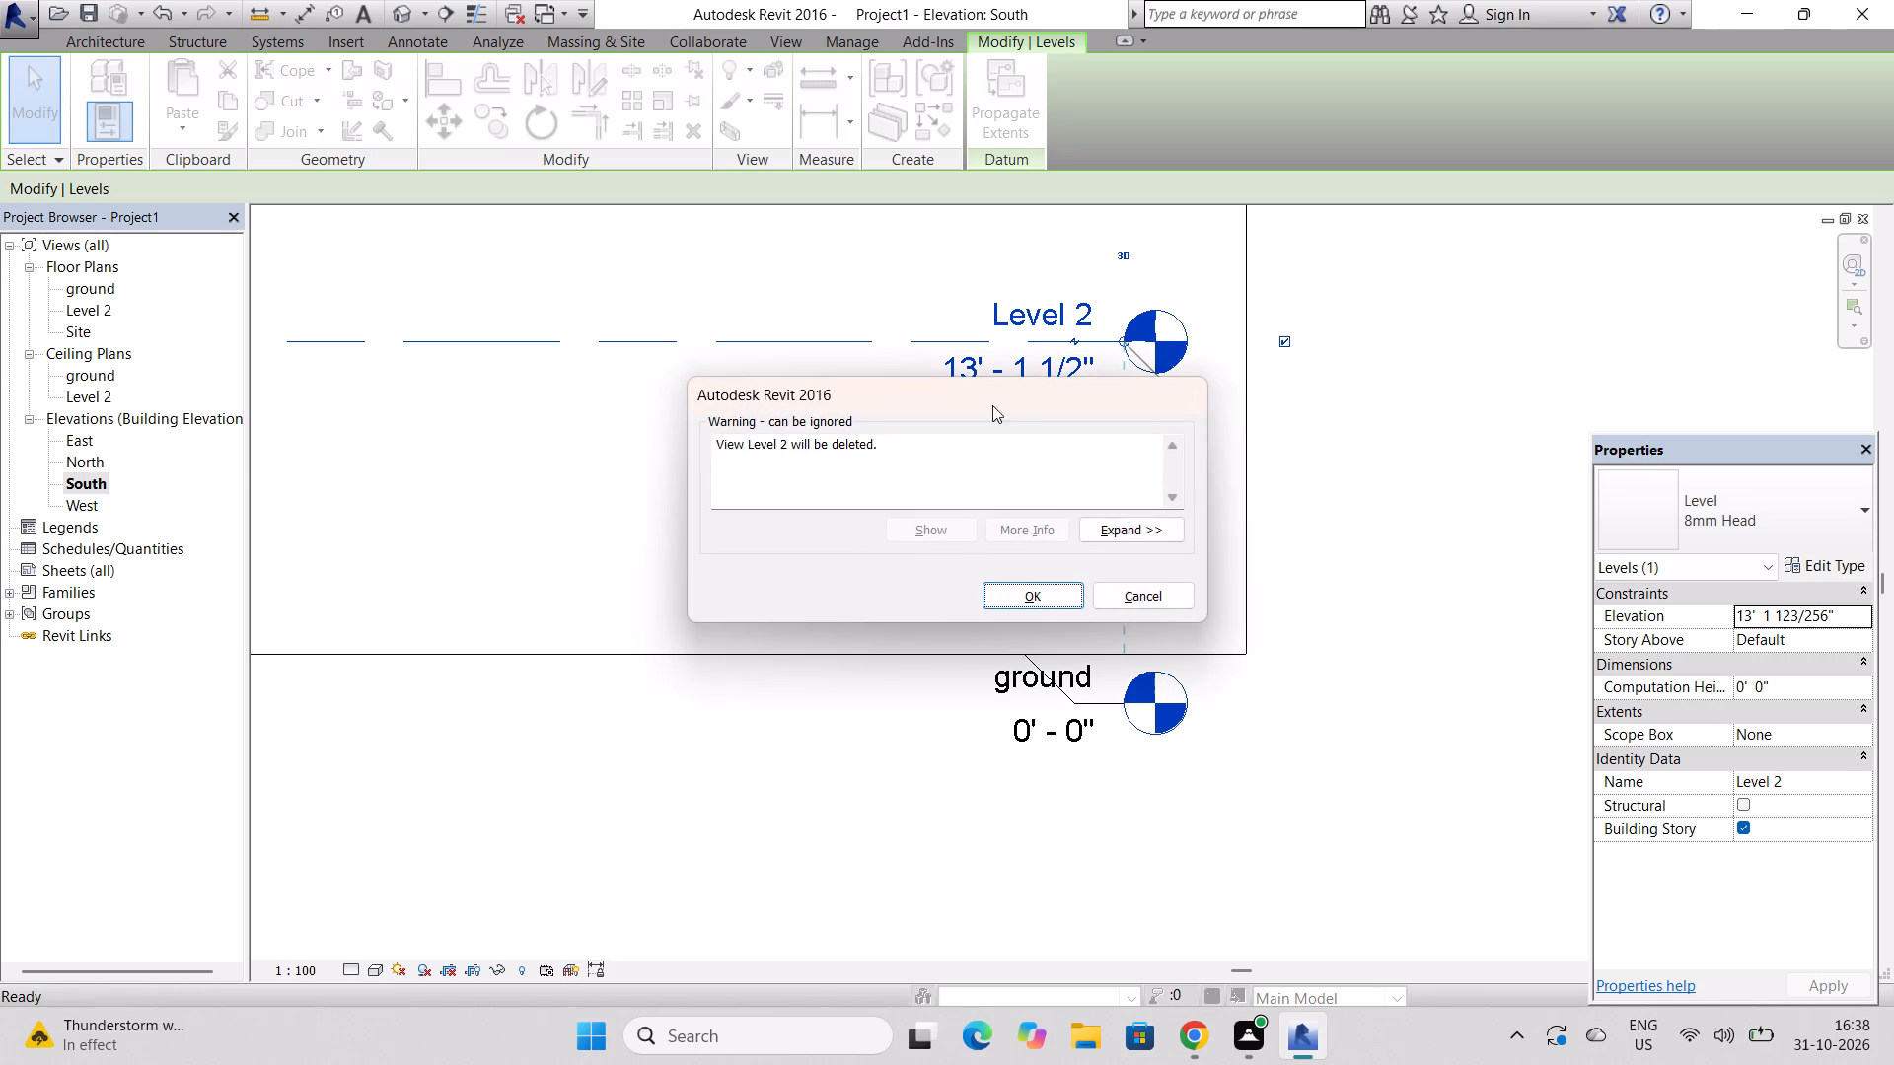
pyautogui.click(1042, 587)
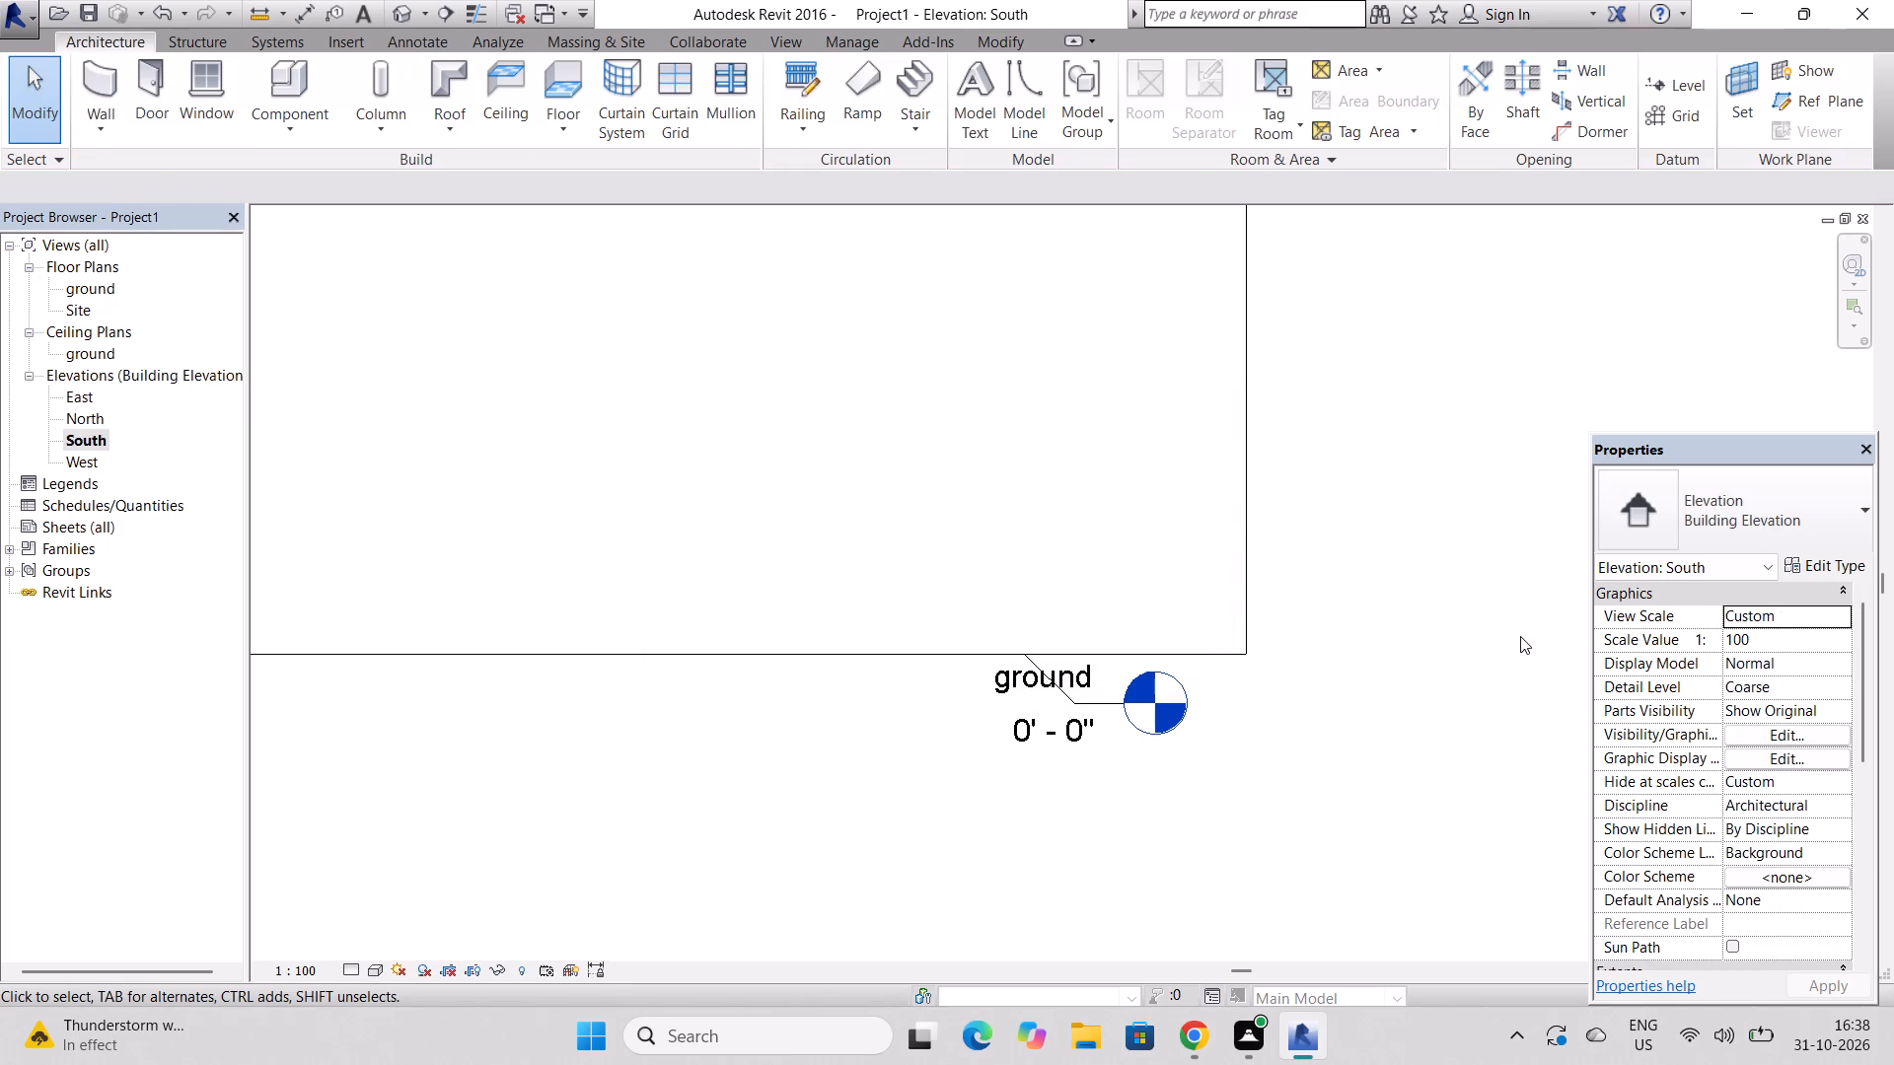
# Start the Level tool and set the offset for the new level to 10' 0".
pyautogui.scroll(-9, 1514, 645)
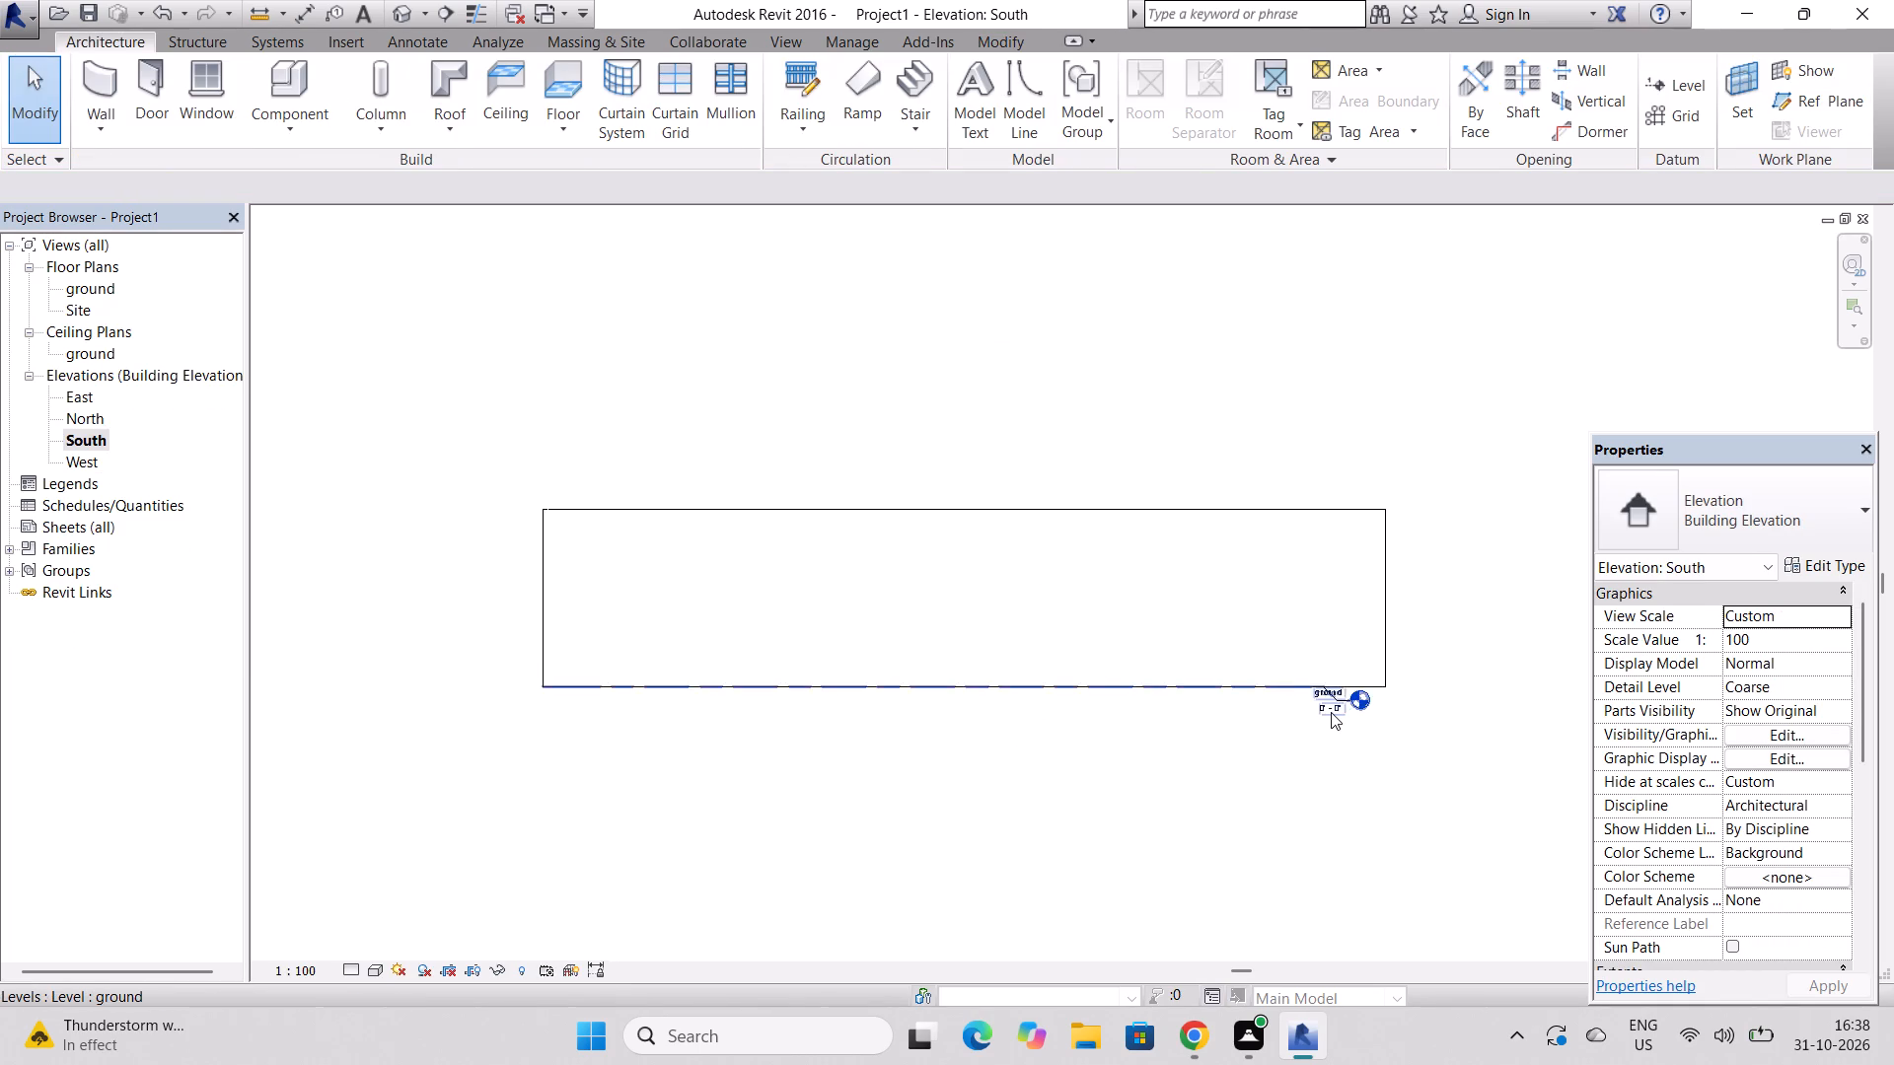
pyautogui.scroll(4, 1331, 712)
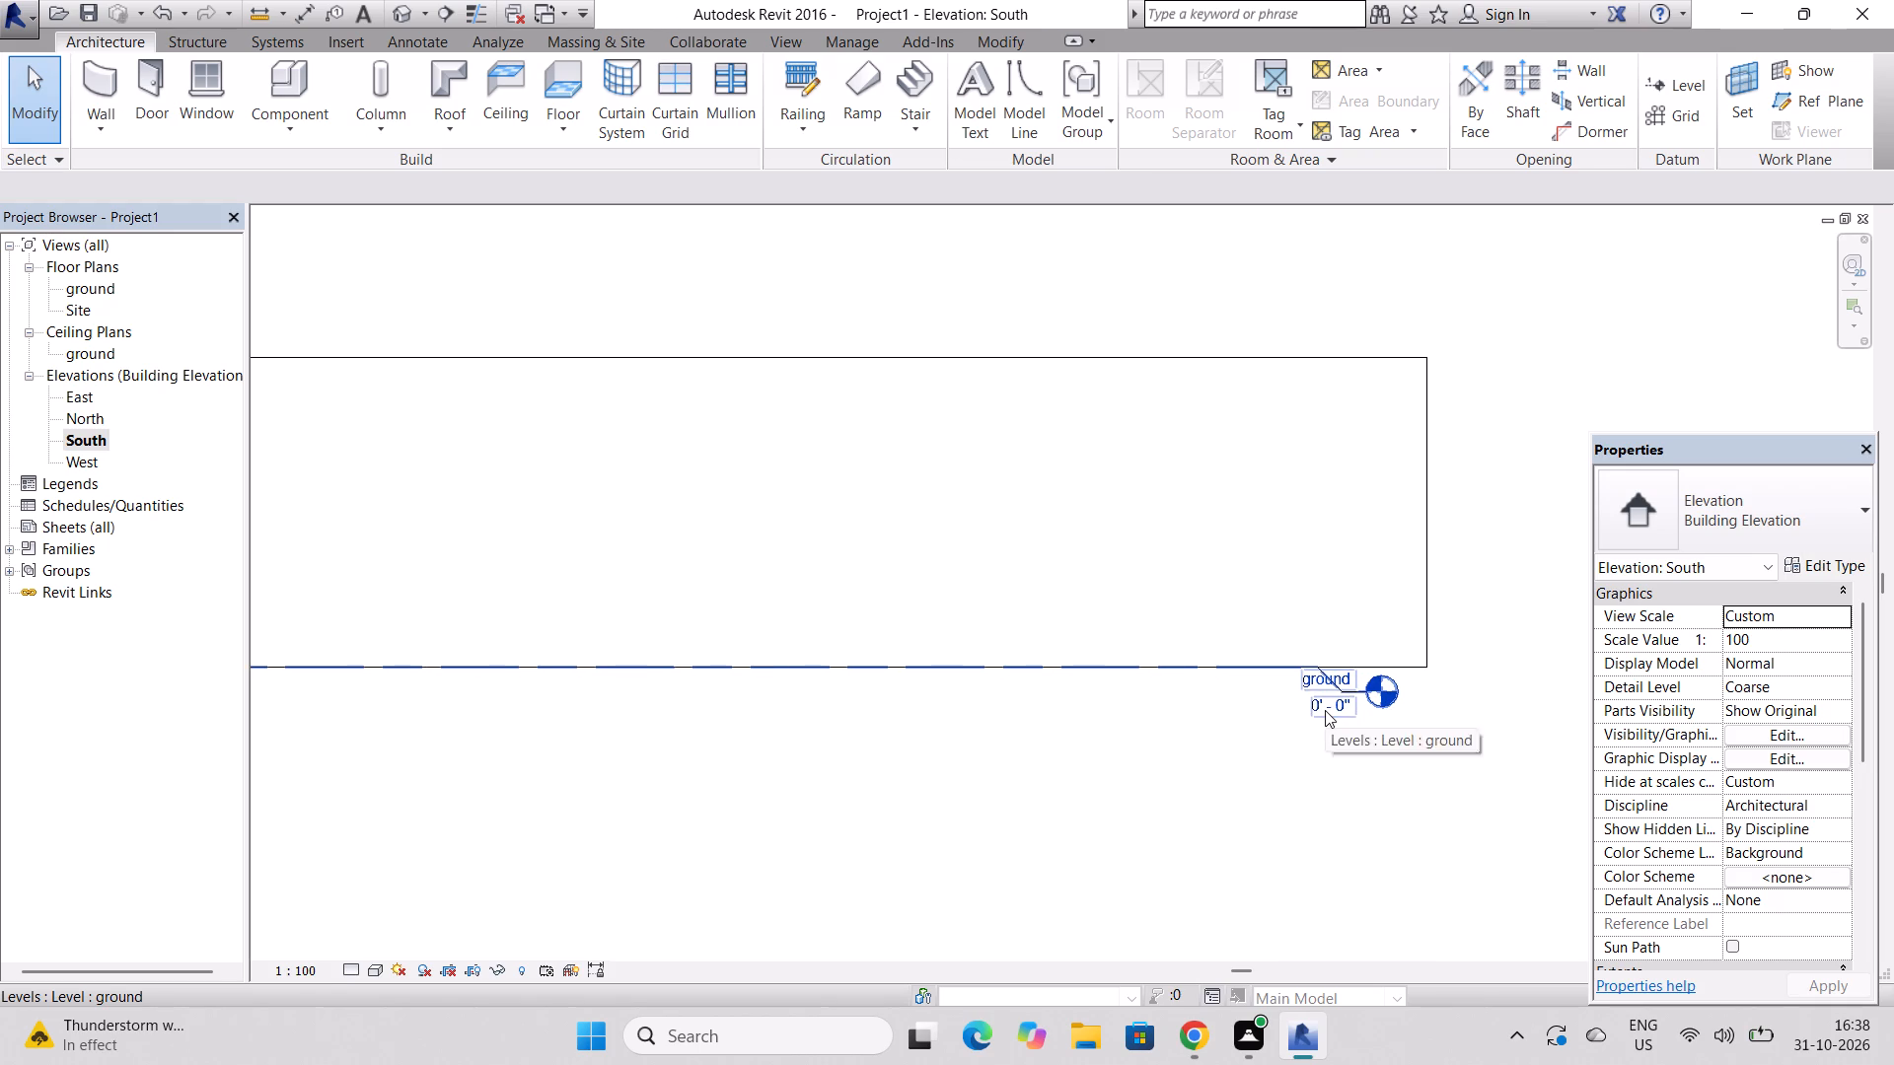
pyautogui.scroll(-5, 1145, 750)
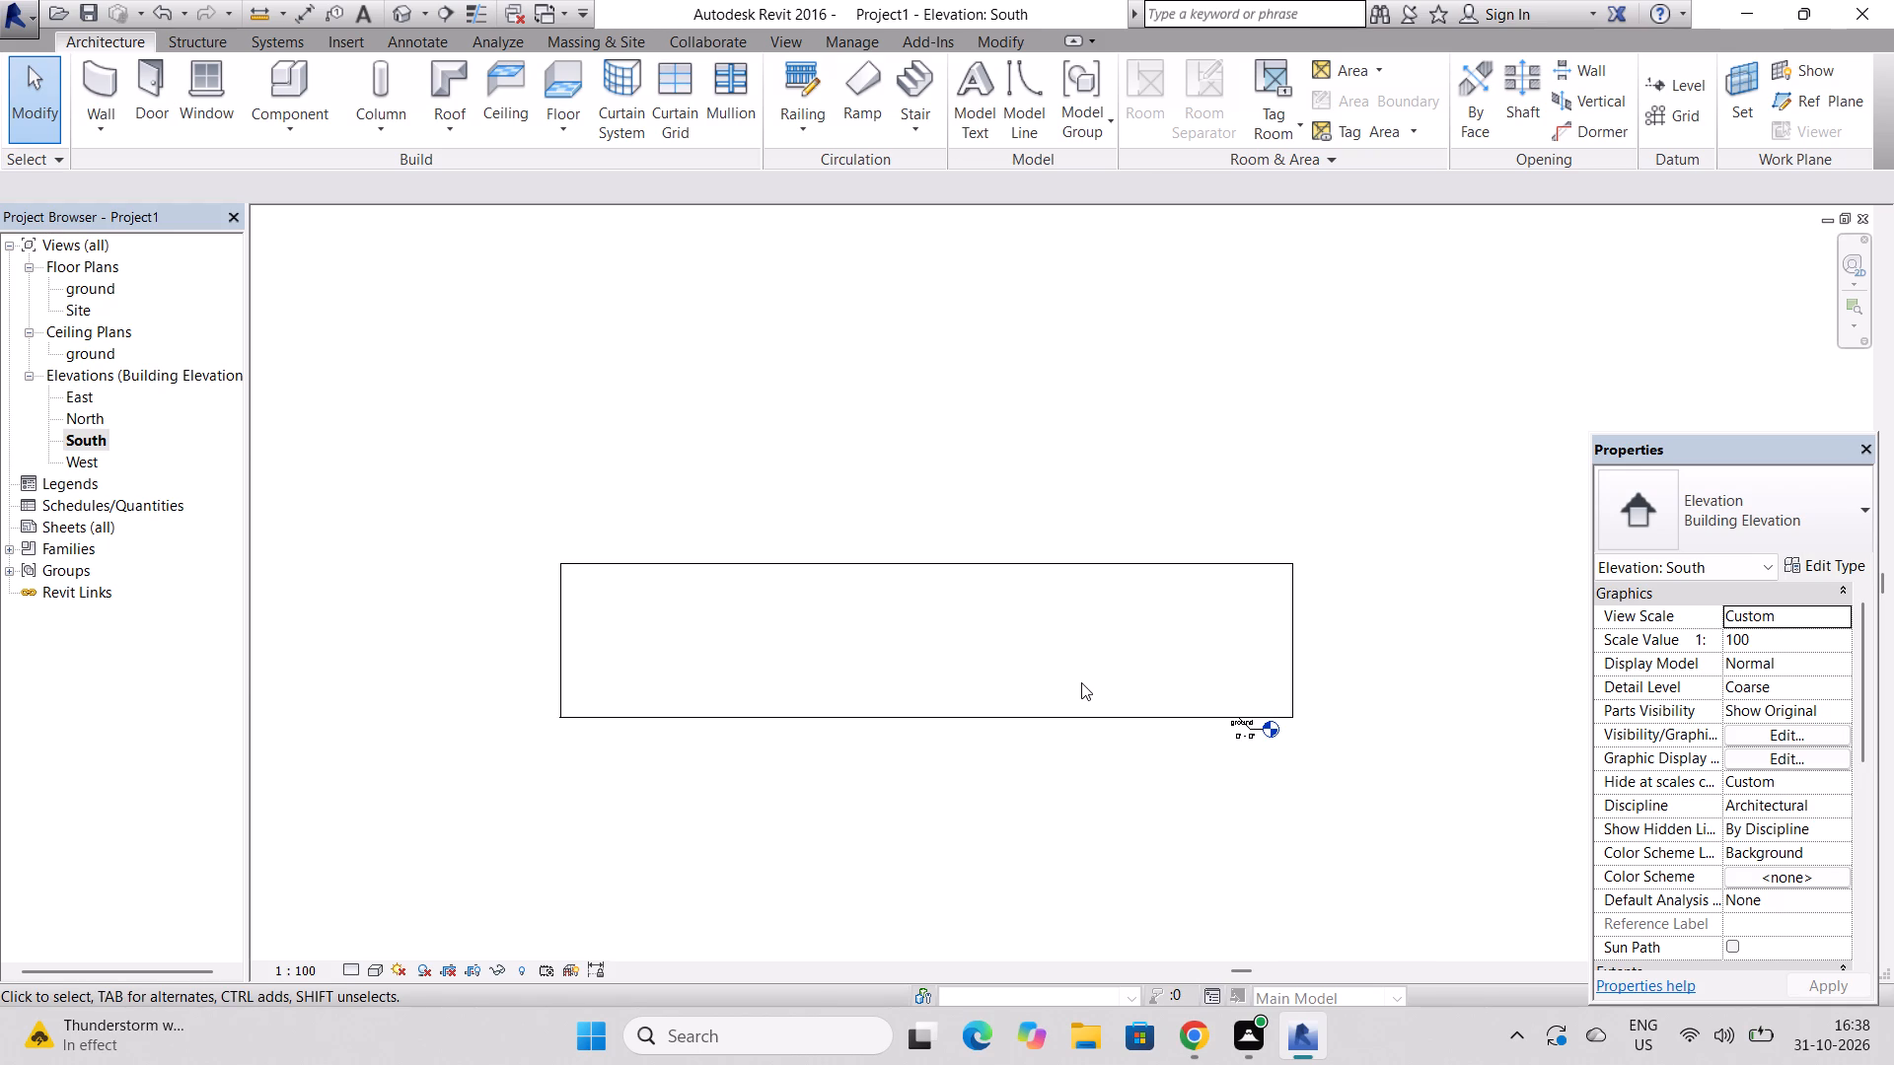
pyautogui.press('o')
pyautogui.press('Escape')
pyautogui.press('Escape')
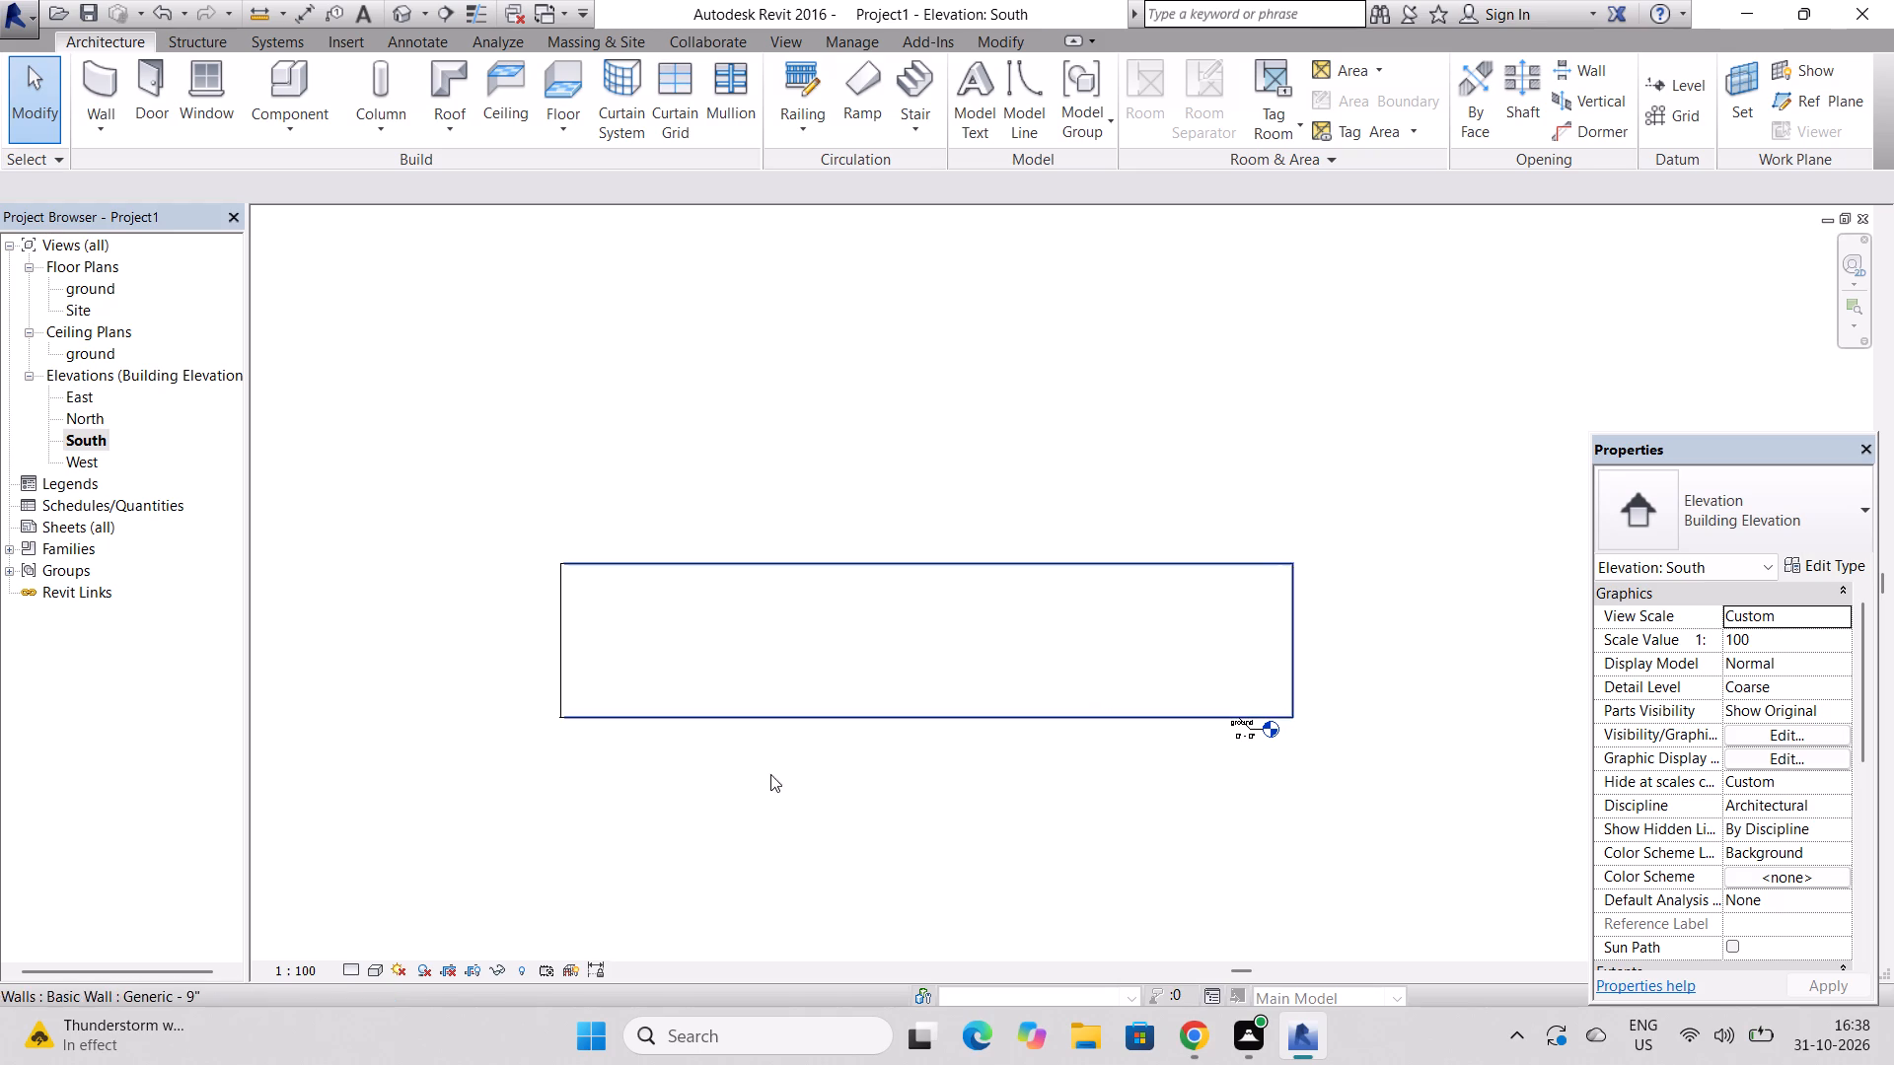
pyautogui.click(1691, 93)
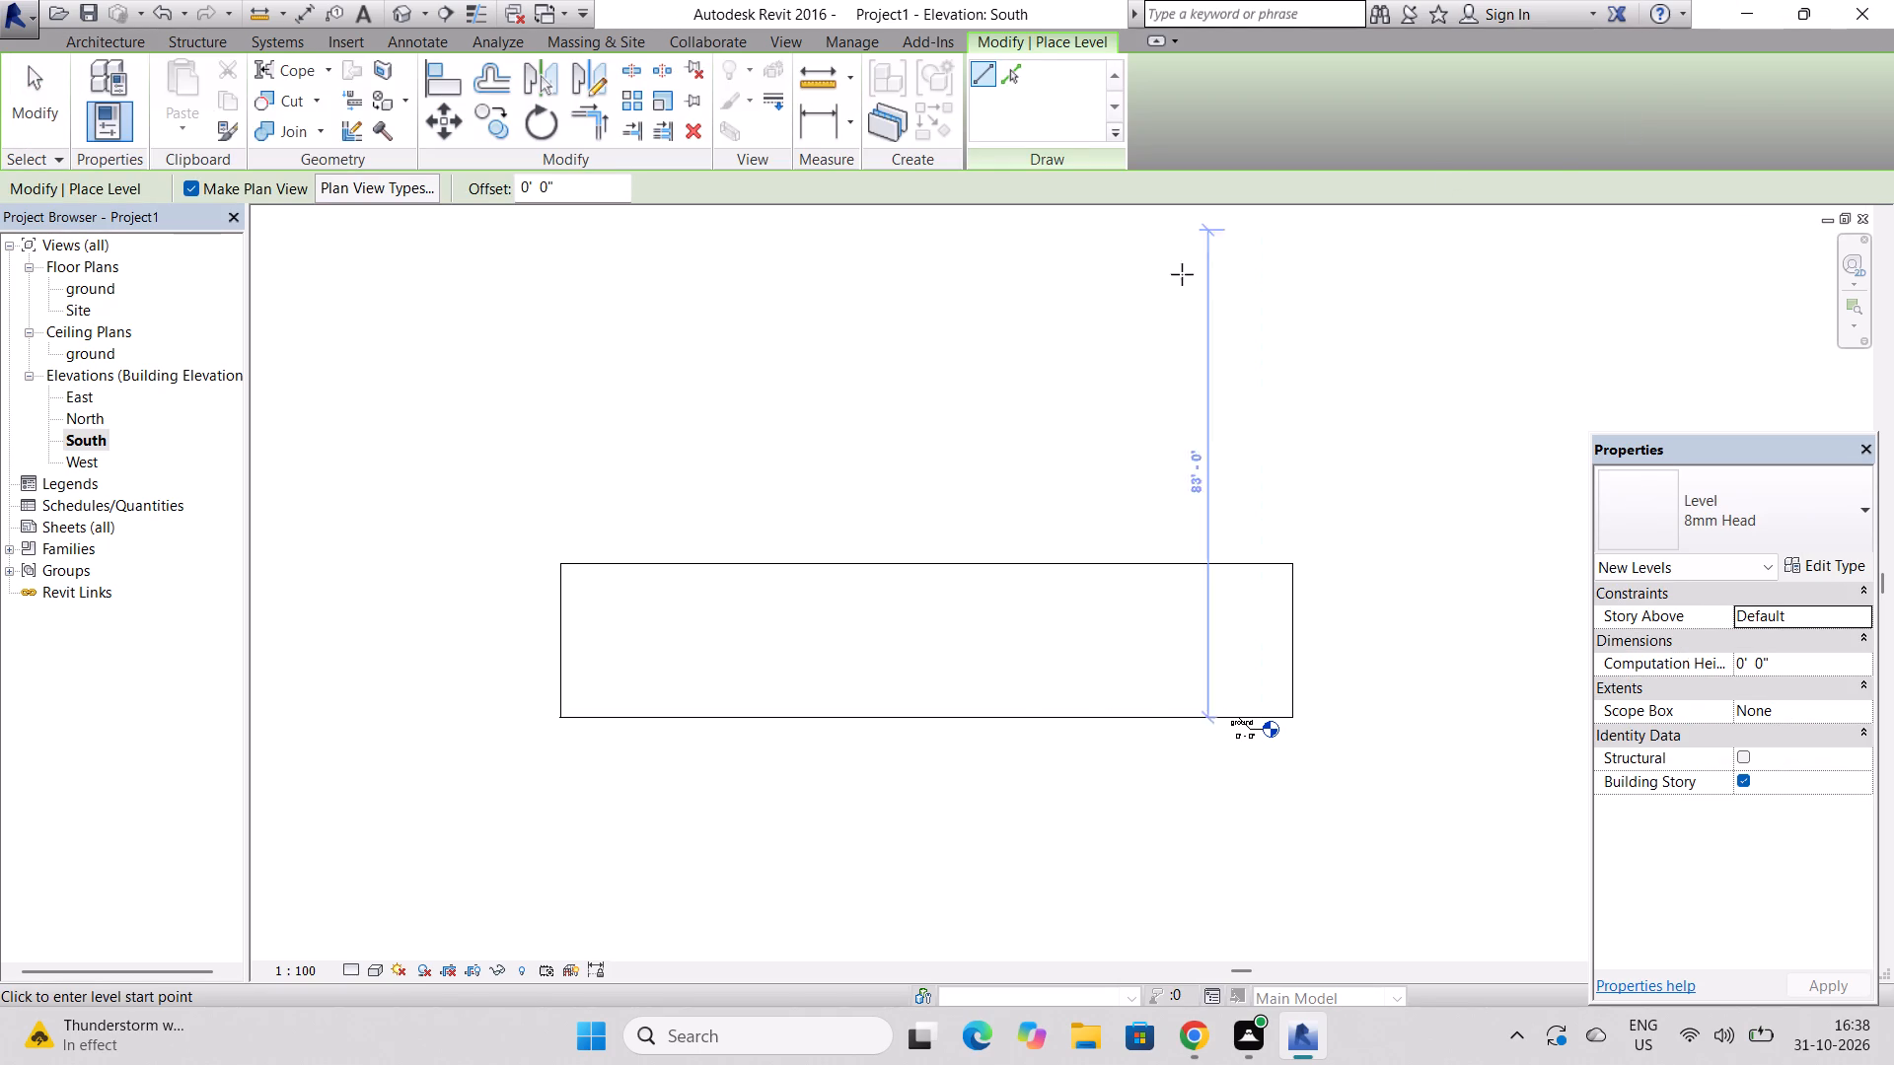
pyautogui.click(517, 190)
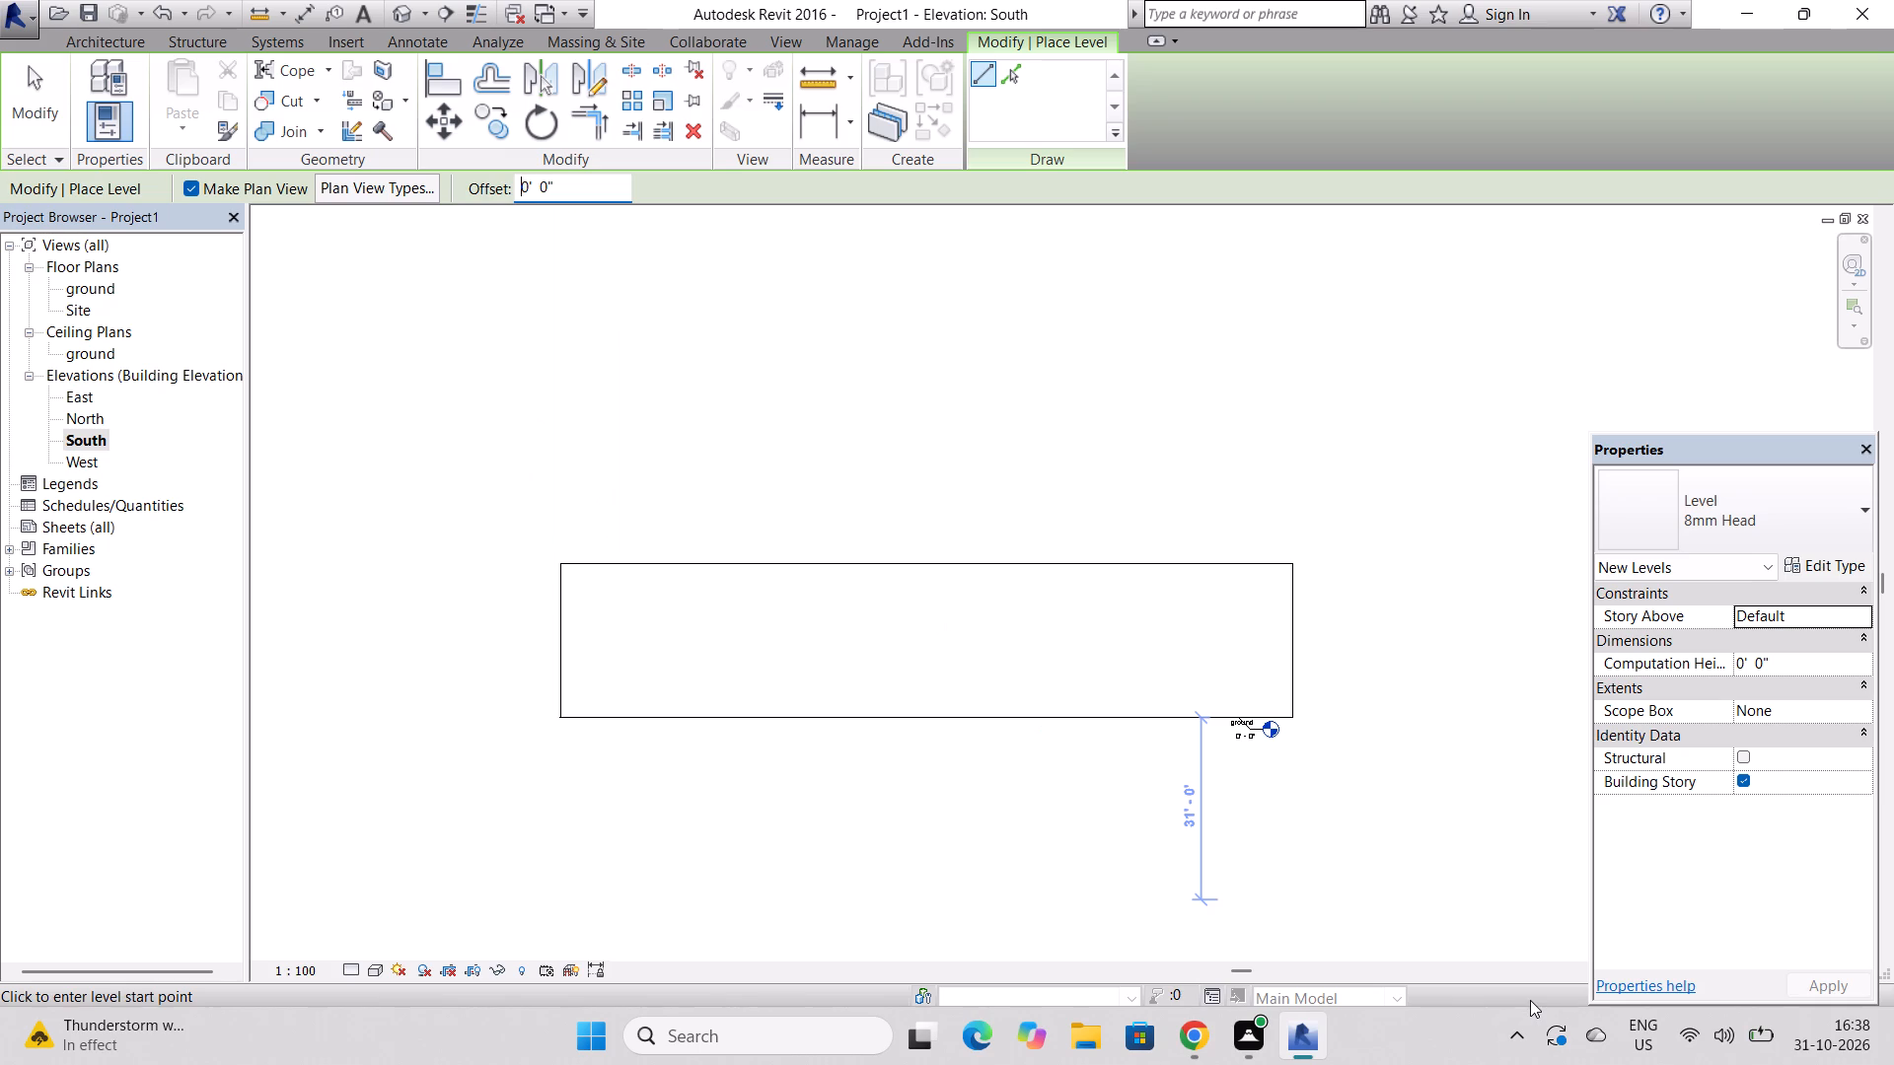
pyautogui.press('1')
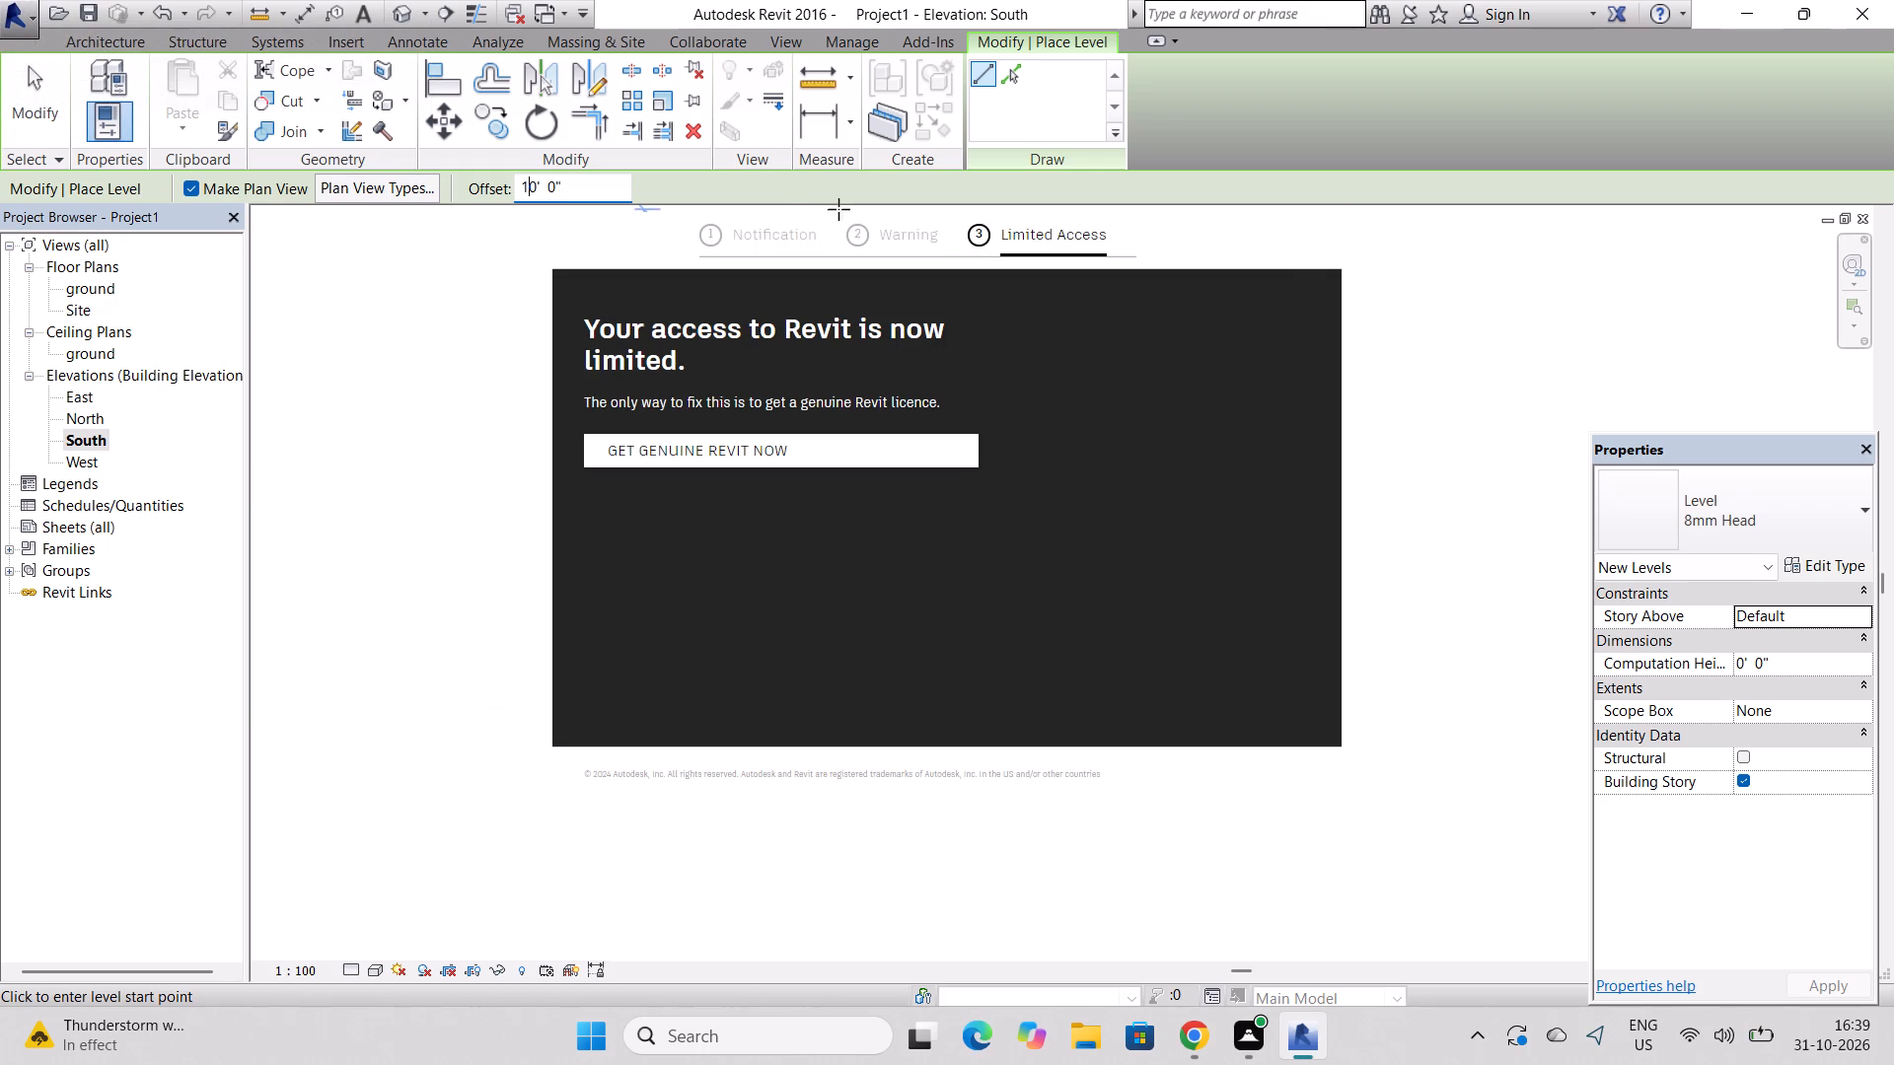
# Dismiss the limited-access licence notice covering the South elevation.
pyautogui.click(1293, 239)
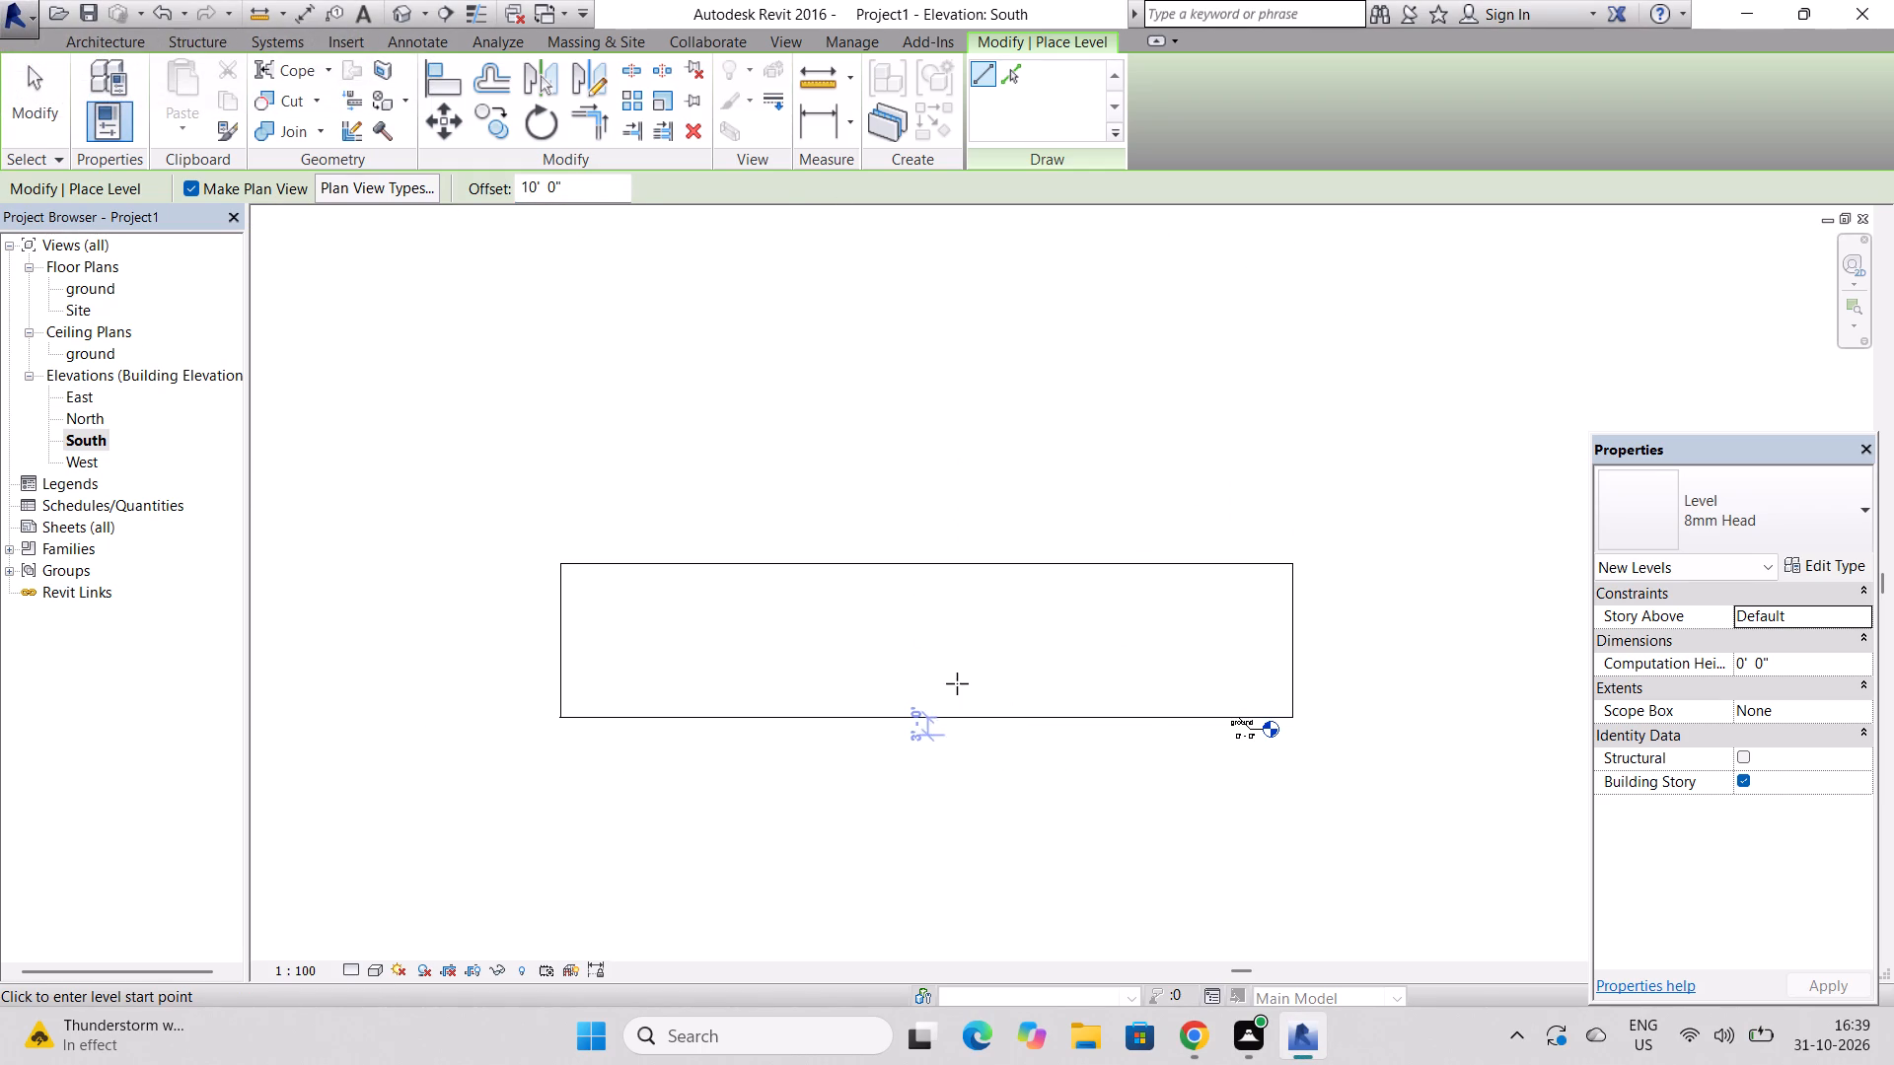
# Add levels at 10' 0" and 20' 0" by picking the walls' base line and the first new level with the 10' 0" offset.
pyautogui.click(1019, 75)
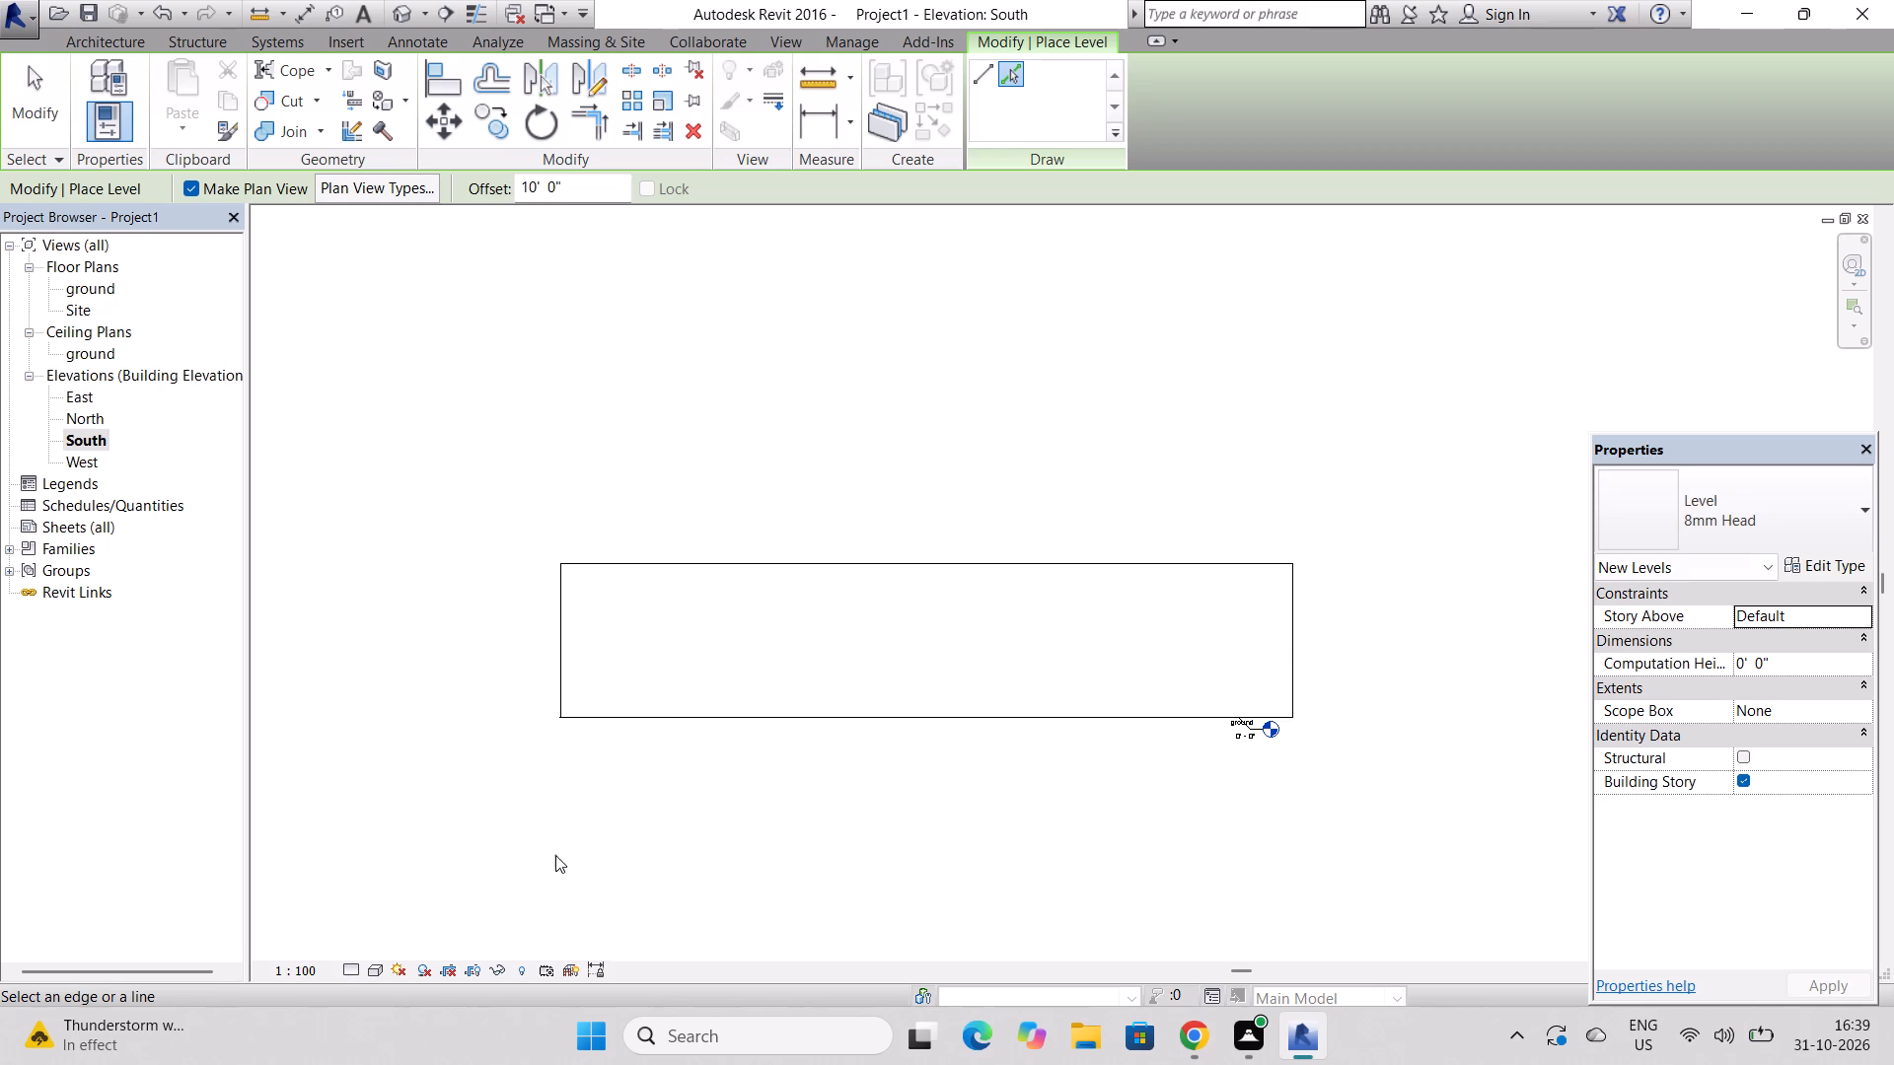
pyautogui.click(652, 711)
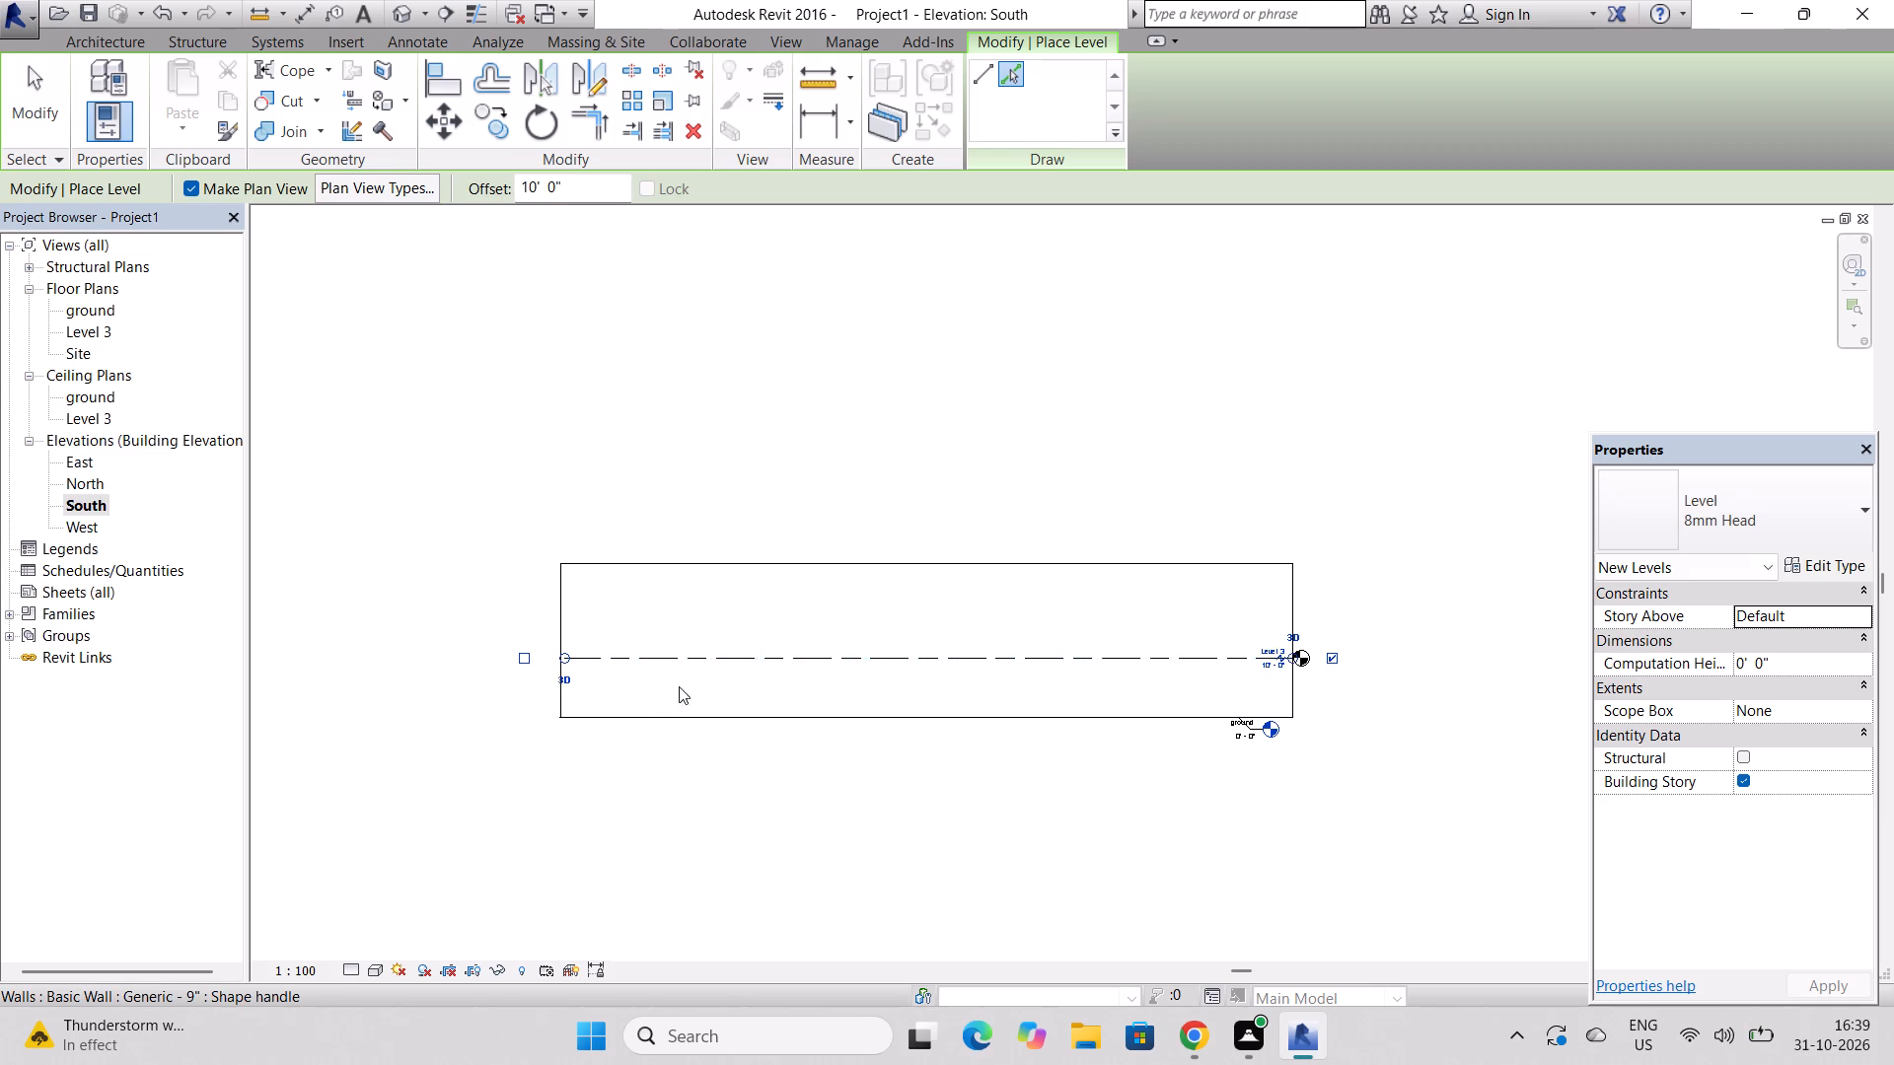
pyautogui.click(692, 658)
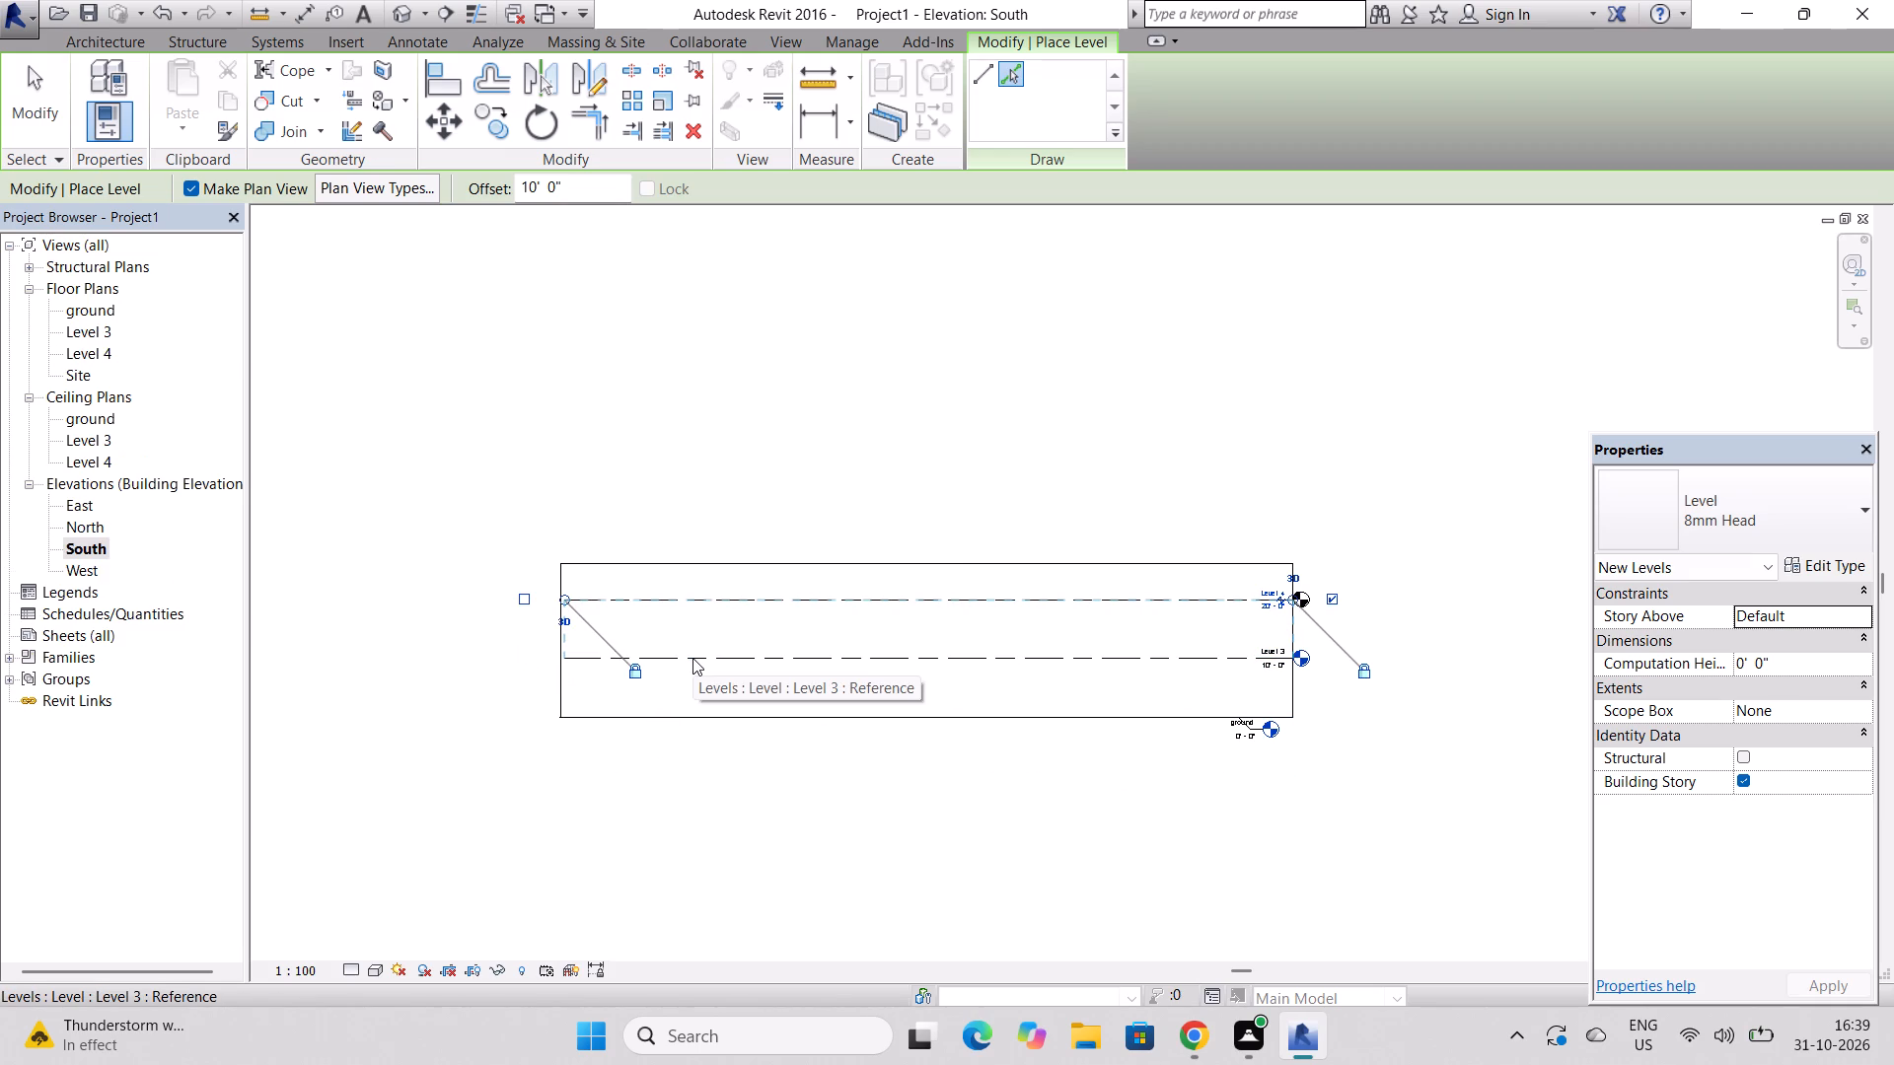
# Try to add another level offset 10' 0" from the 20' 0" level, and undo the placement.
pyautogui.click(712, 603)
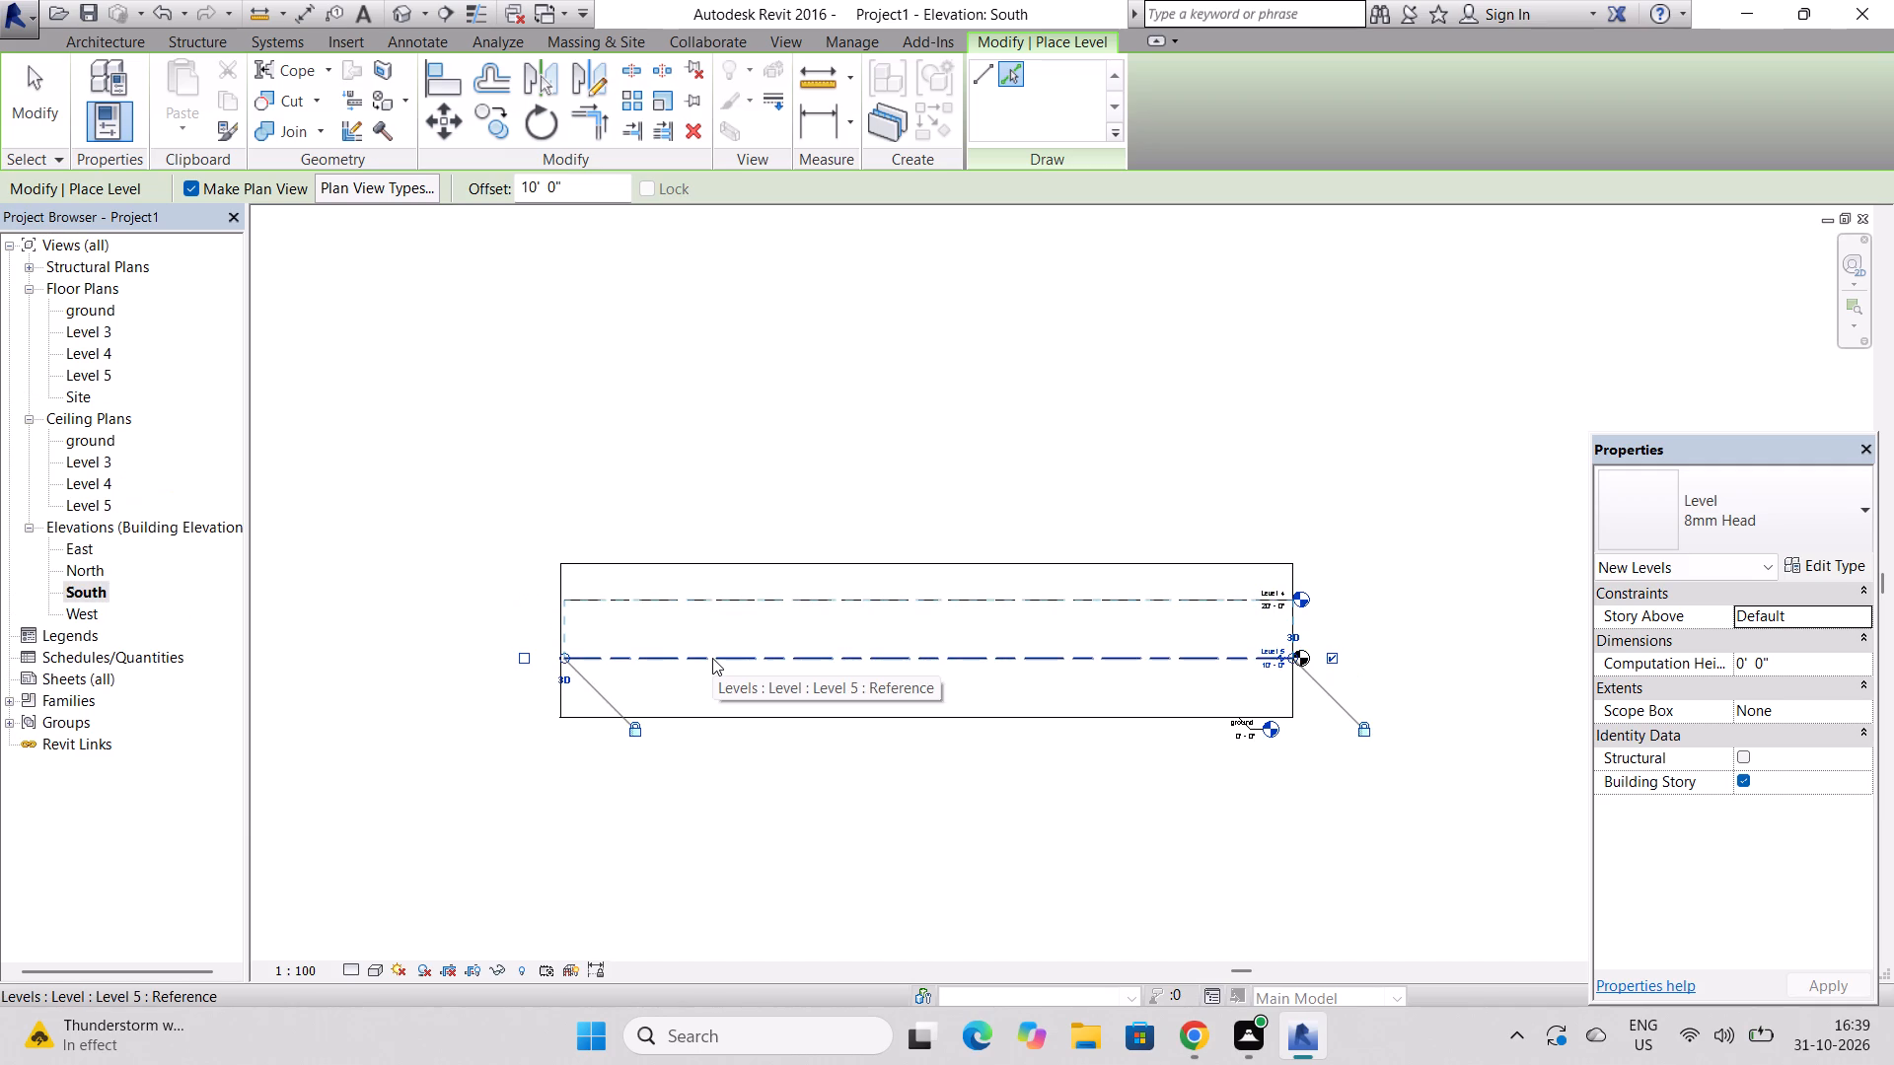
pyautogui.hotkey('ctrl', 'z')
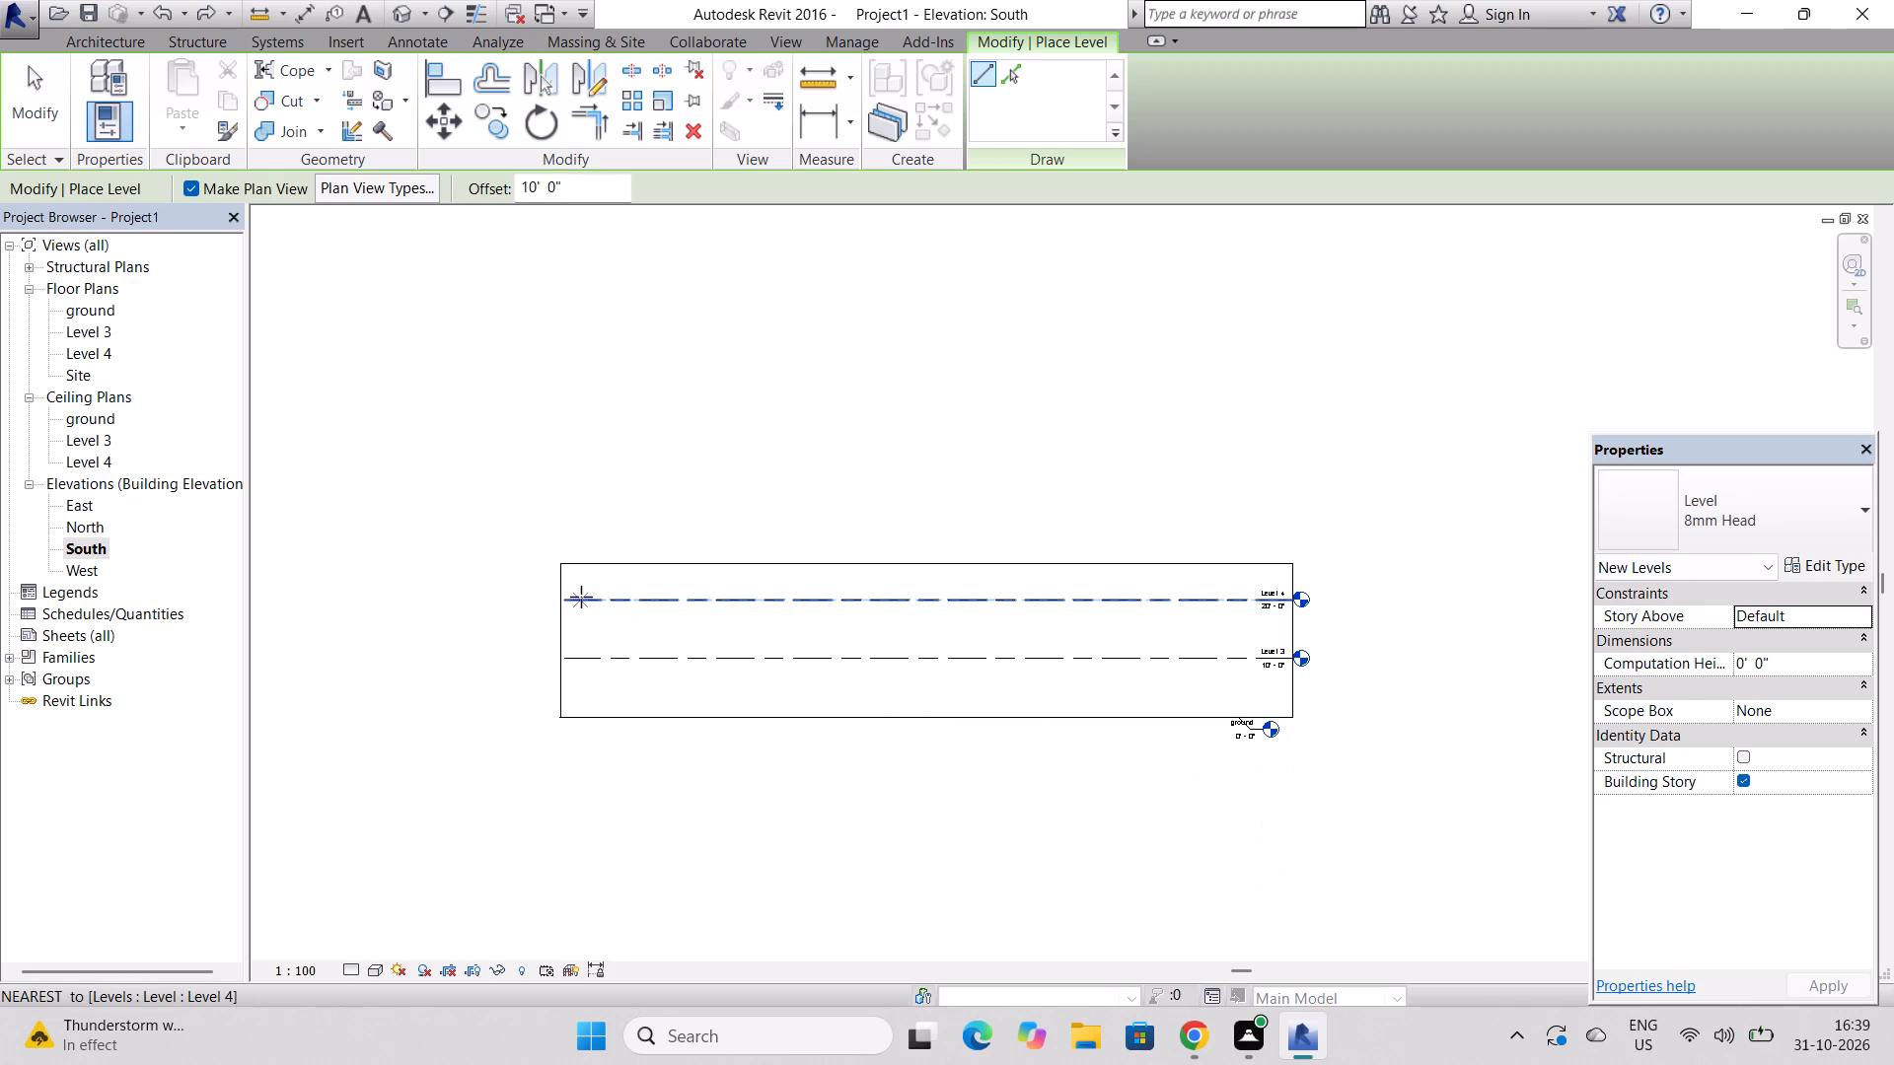
# Add a level at 30' 0" by picking the 20' 0" level line with the offset upward, and end level placement.
pyautogui.click(1023, 85)
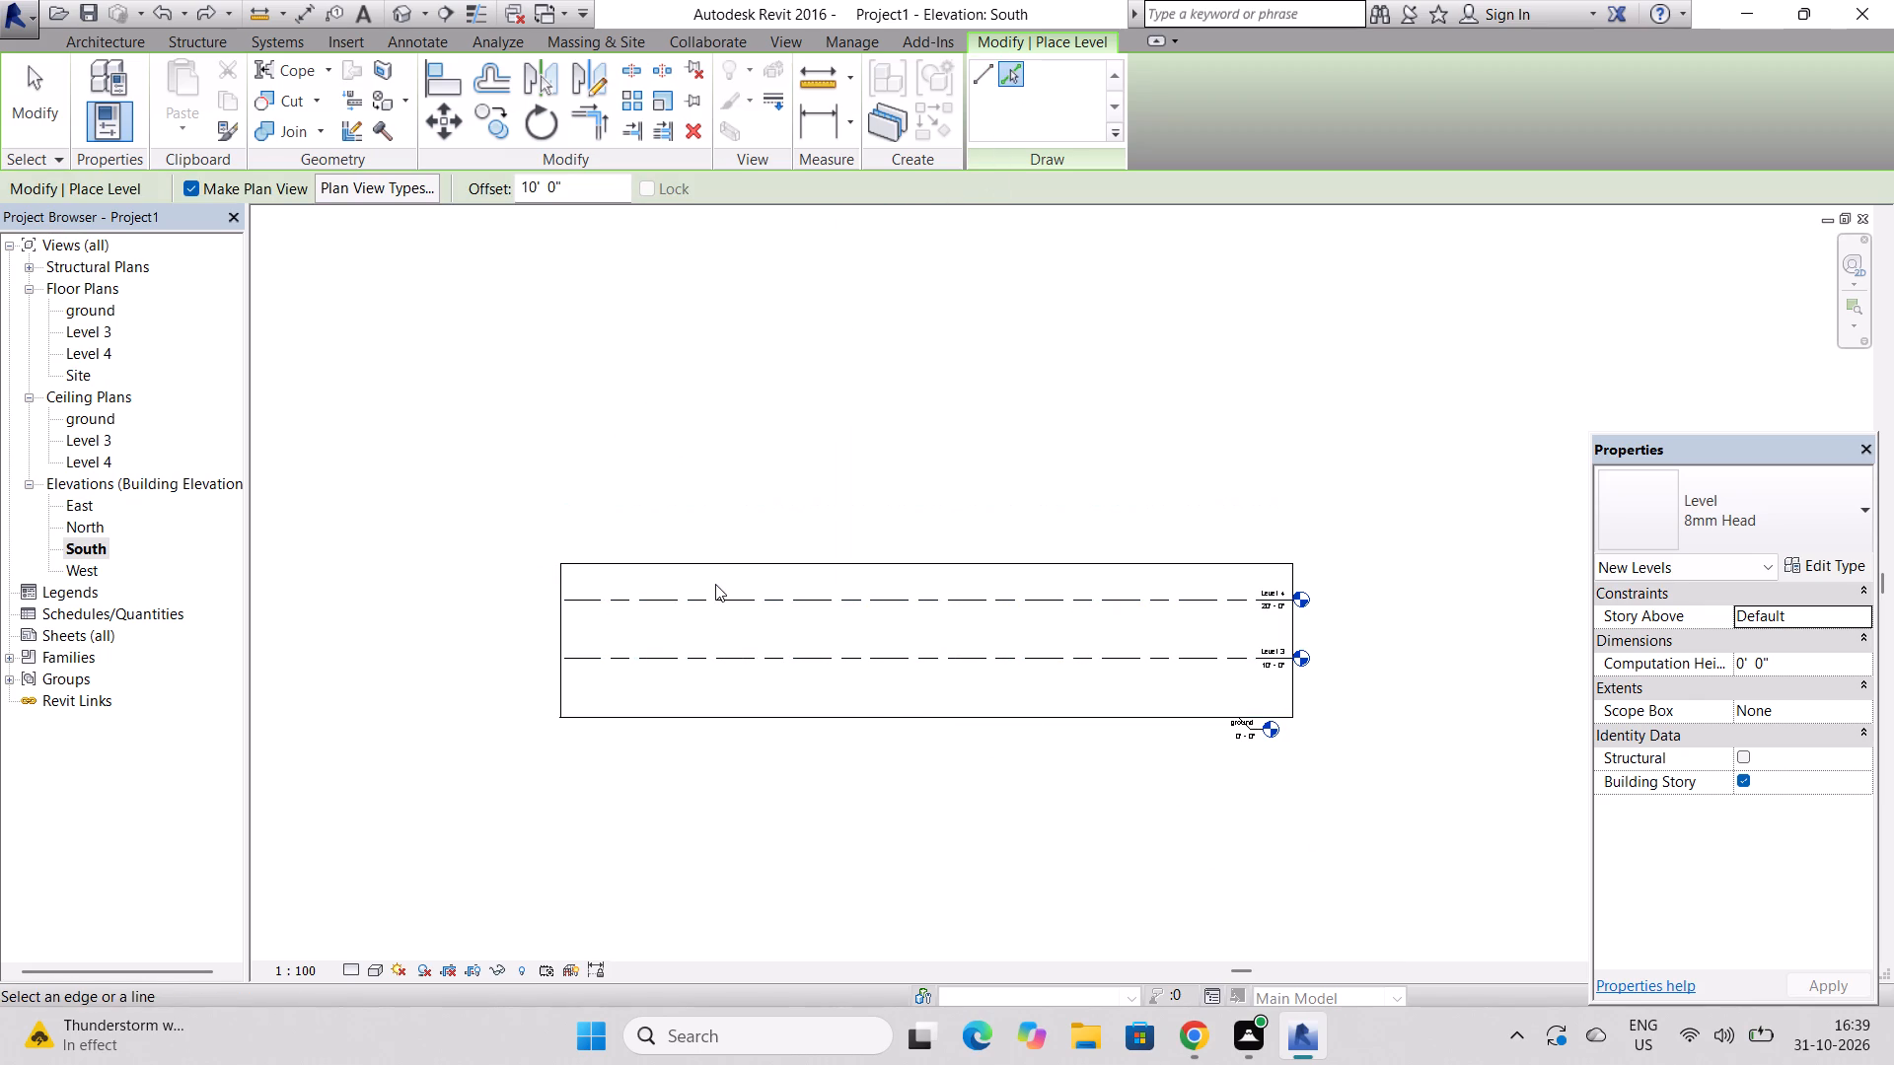
pyautogui.click(717, 590)
pyautogui.press('Escape')
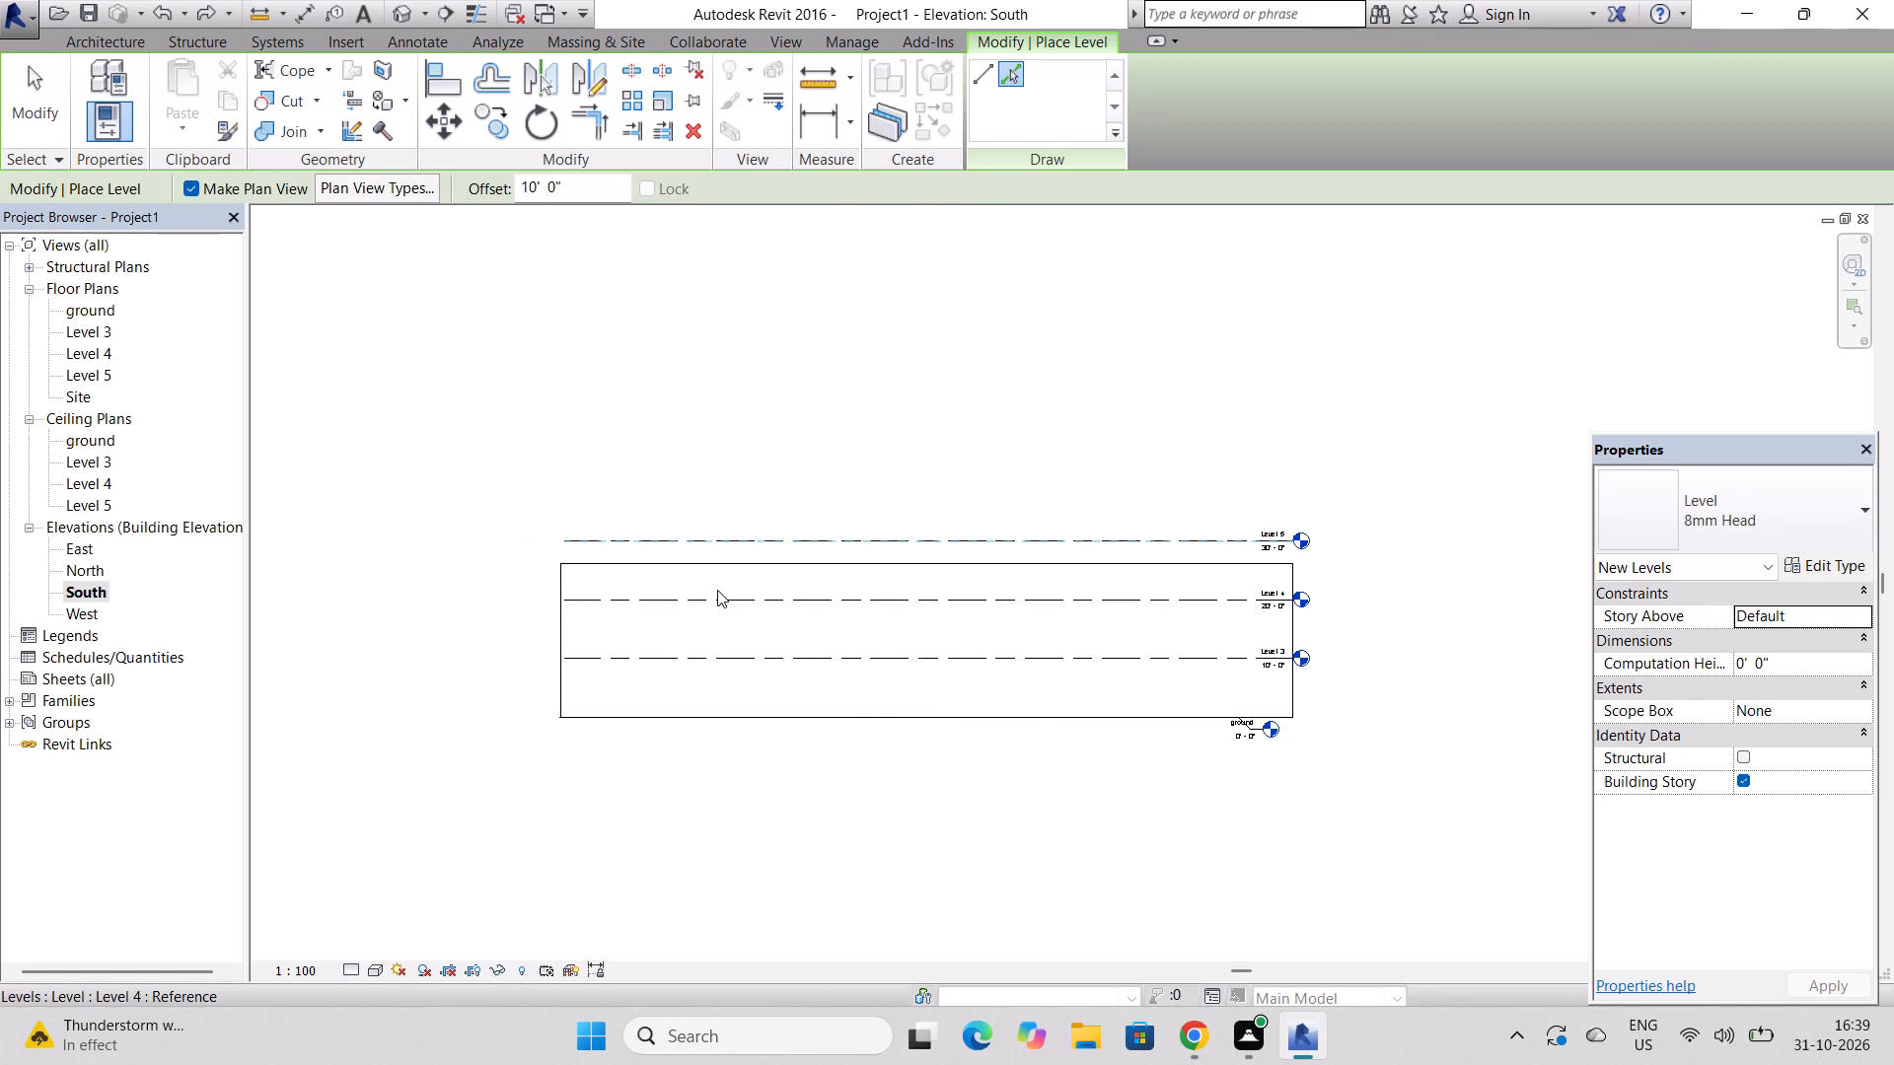
pyautogui.press('Escape')
pyautogui.press('Escape')
pyautogui.press('Escape')
pyautogui.press('Escape')
pyautogui.press('Escape')
pyautogui.press('Escape')
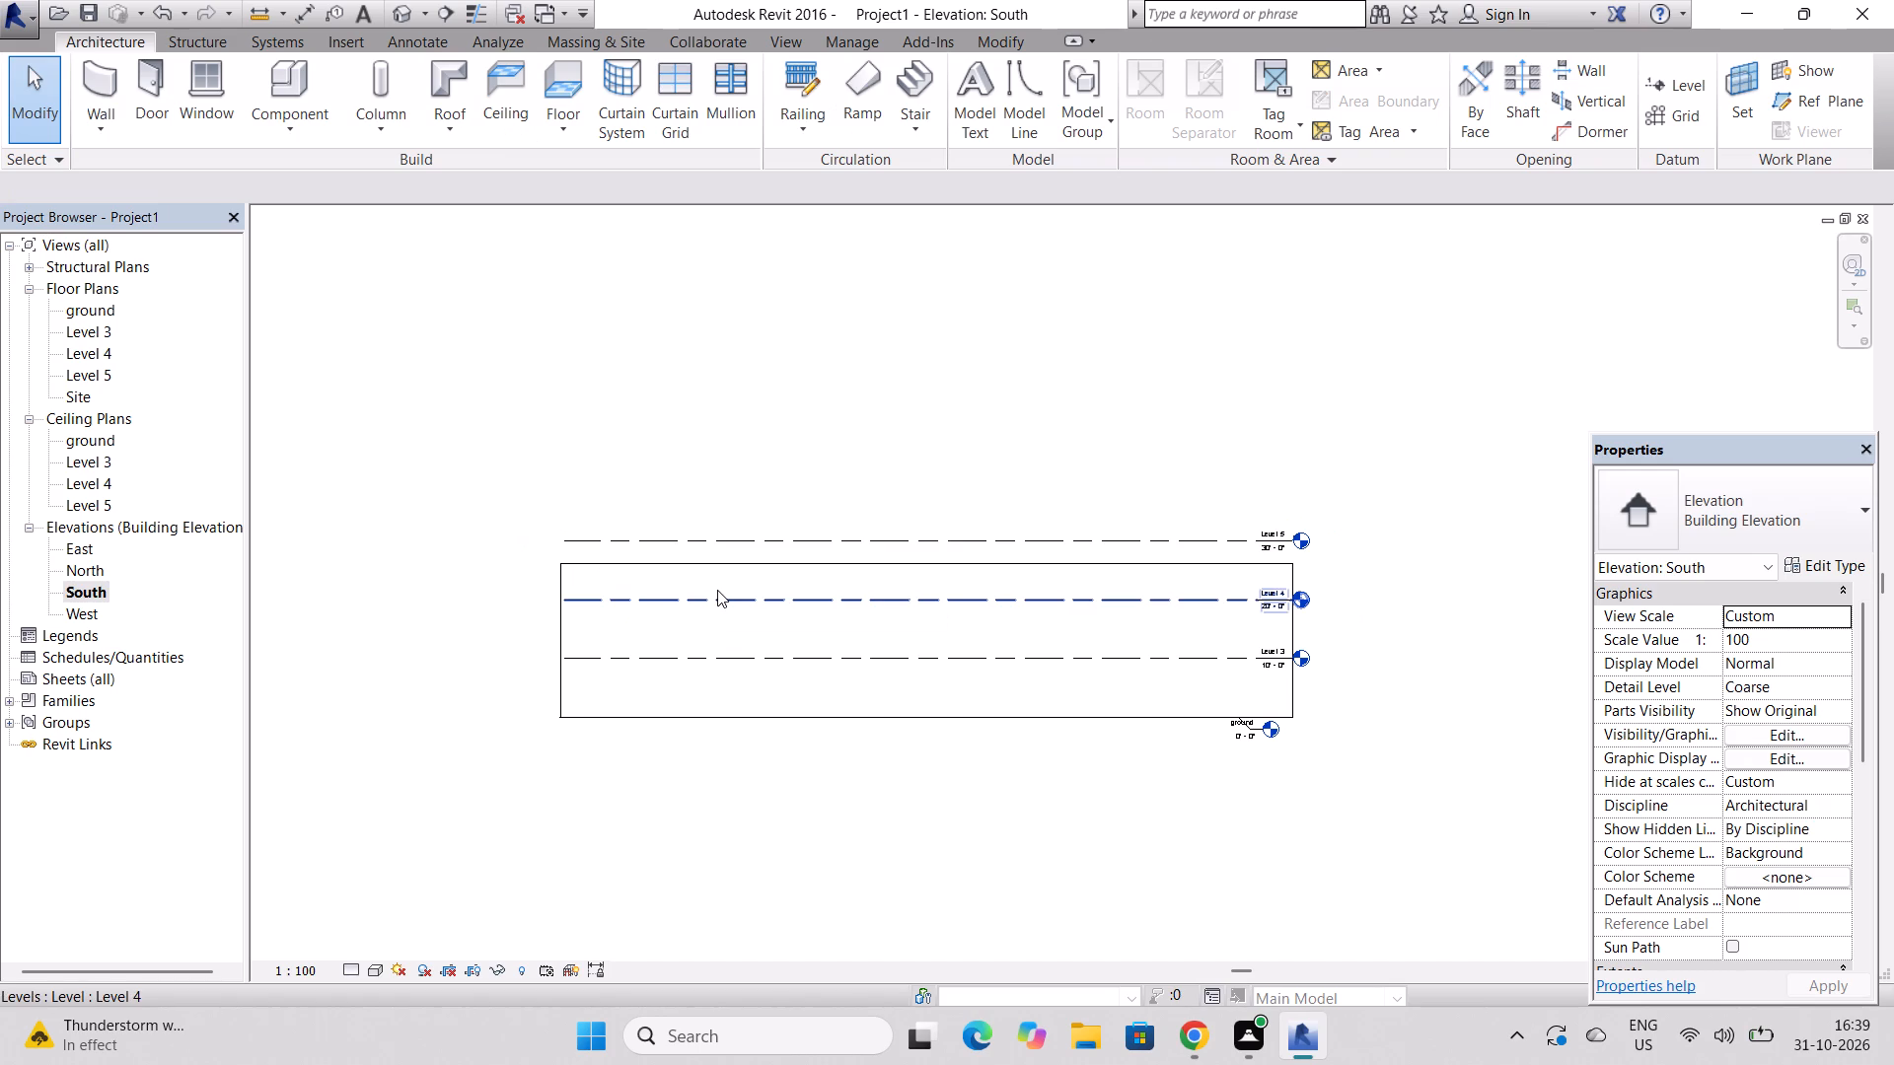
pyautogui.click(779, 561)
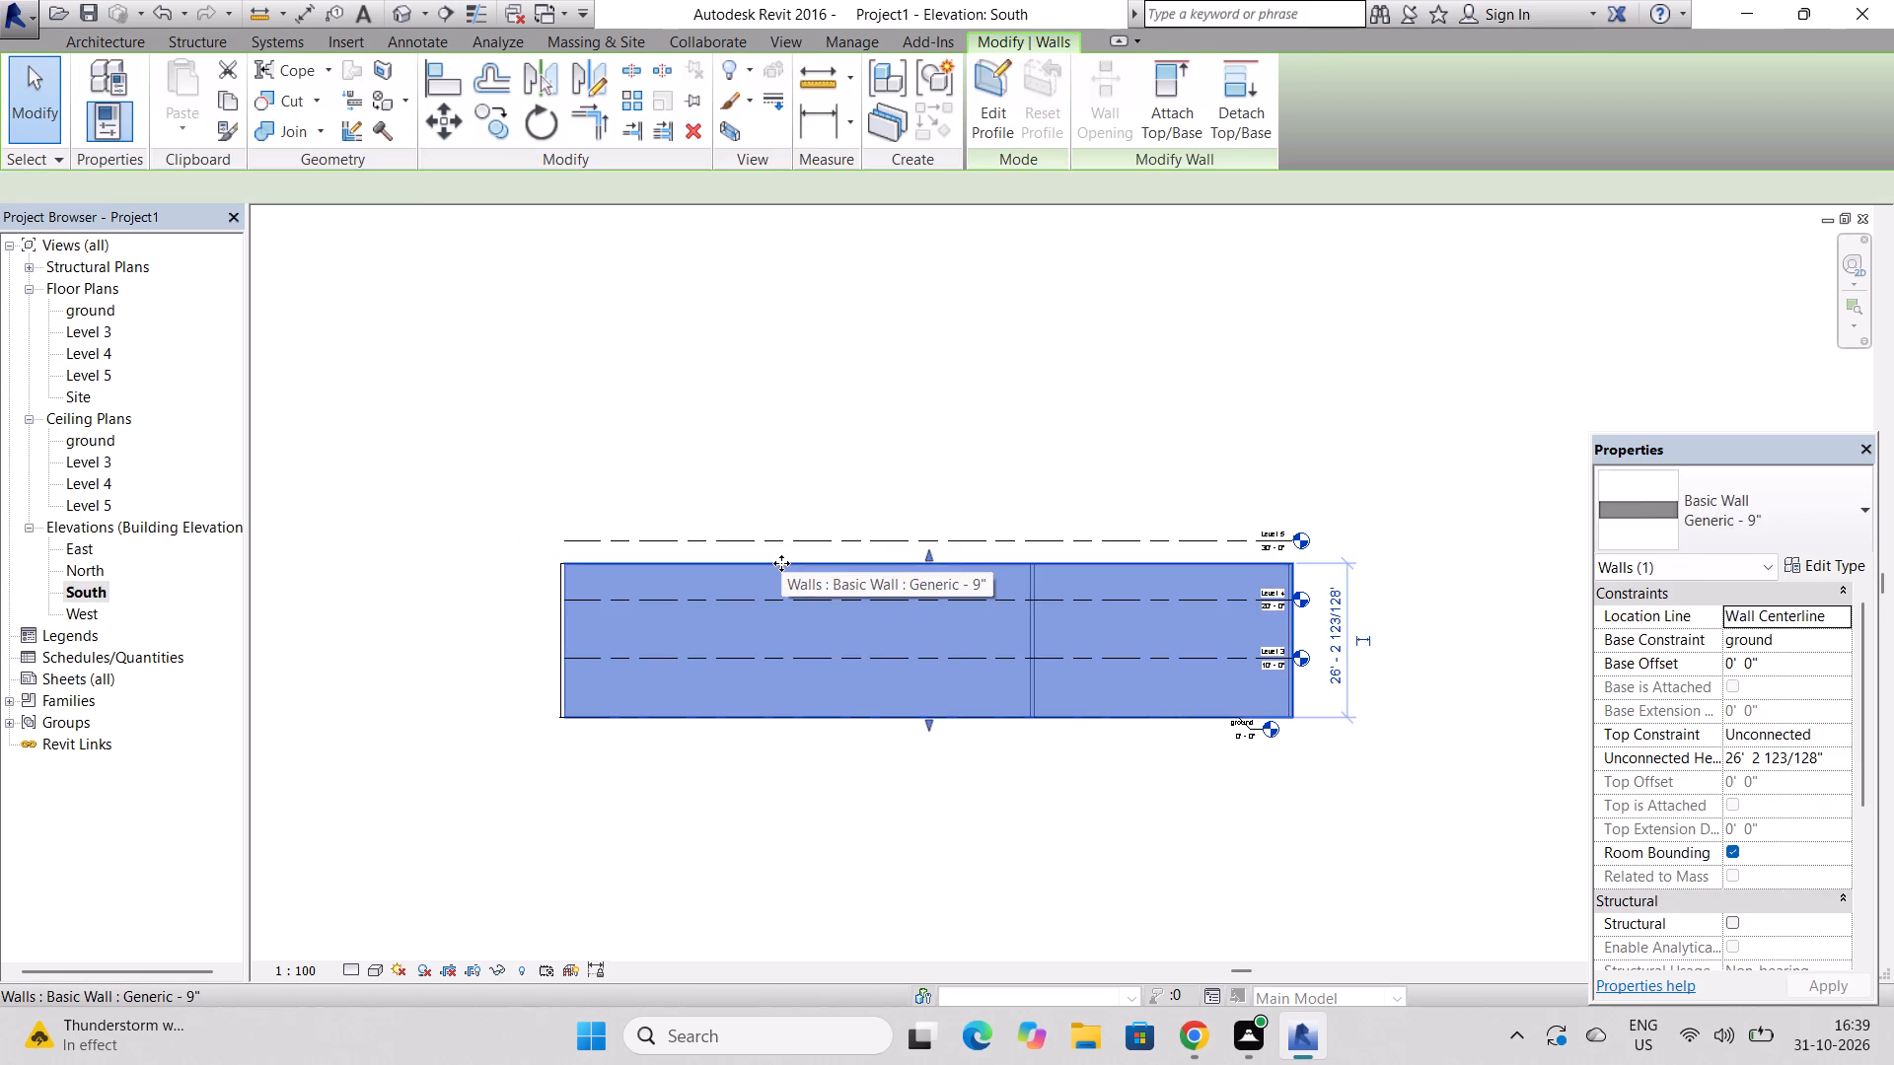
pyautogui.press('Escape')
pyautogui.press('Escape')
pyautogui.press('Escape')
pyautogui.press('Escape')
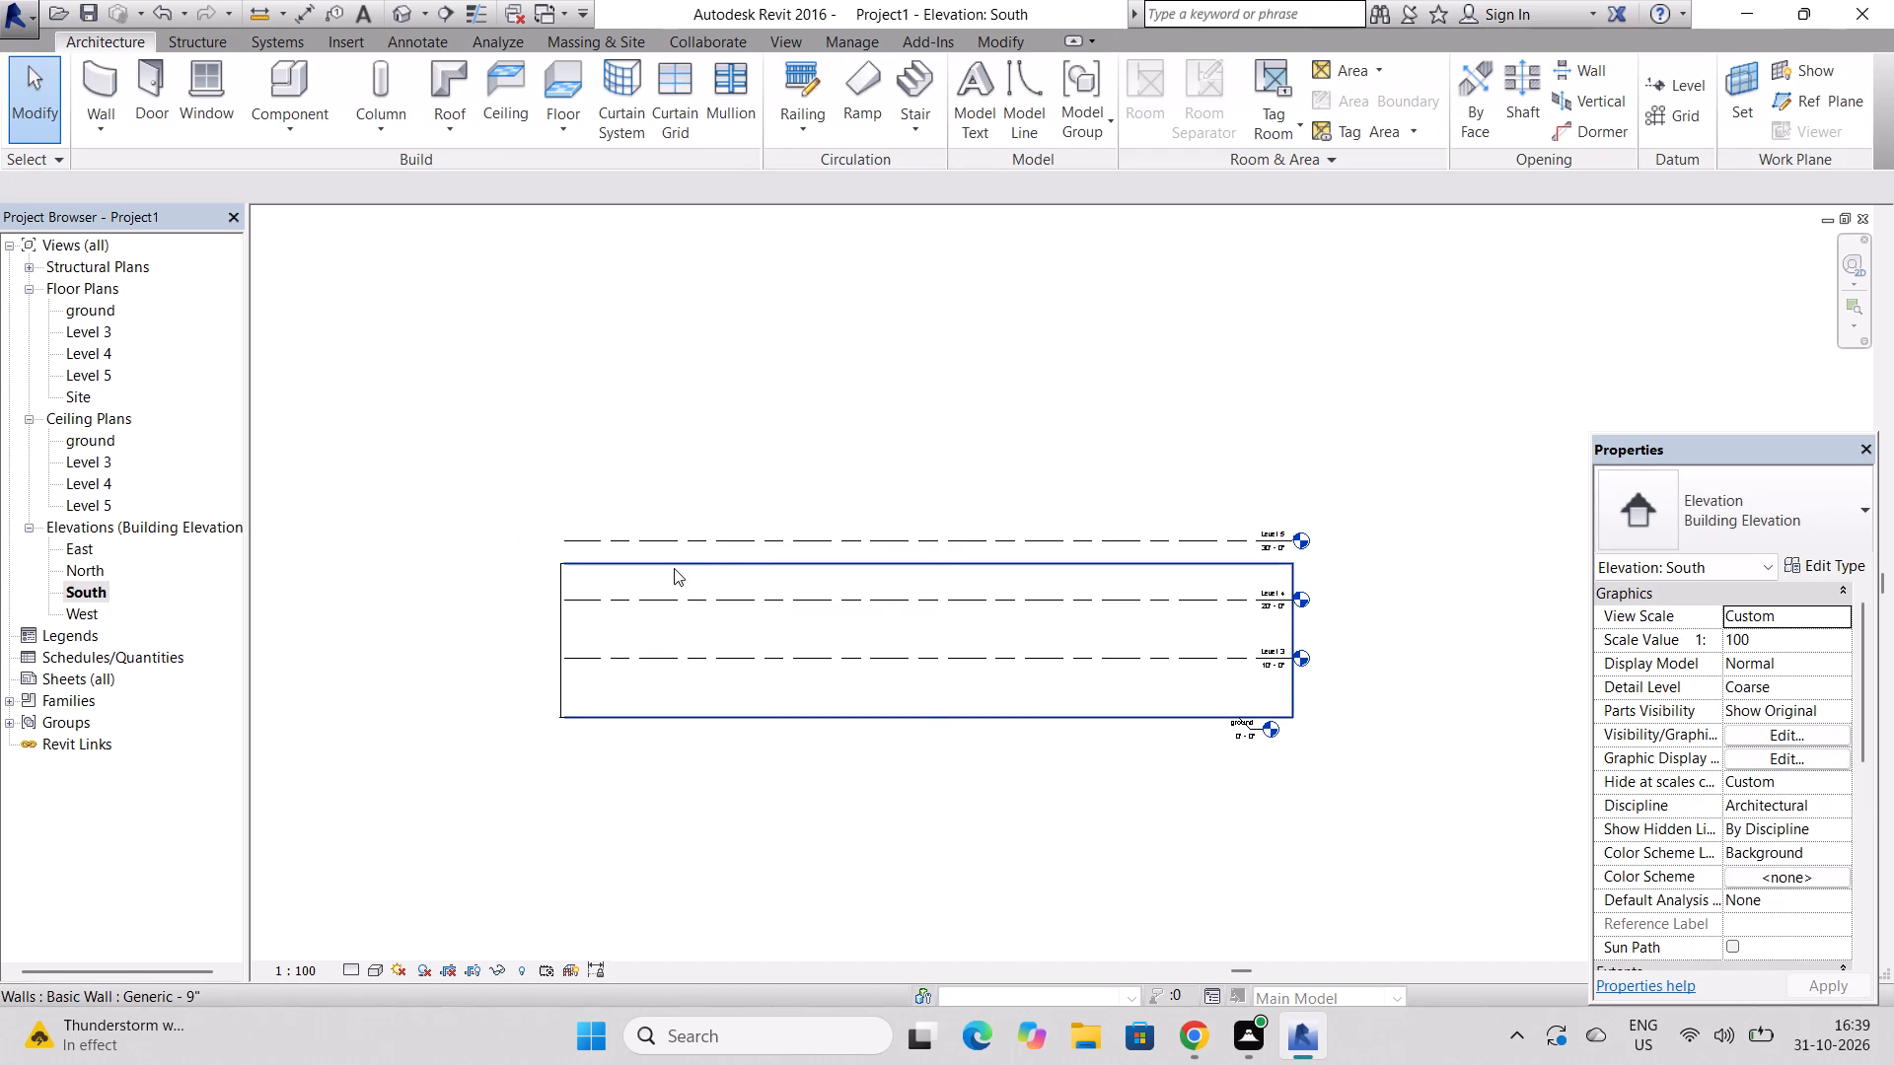
# Lower the tops of the two long walls, front and back, to Level 3 at 10' 0".
pyautogui.click(674, 567)
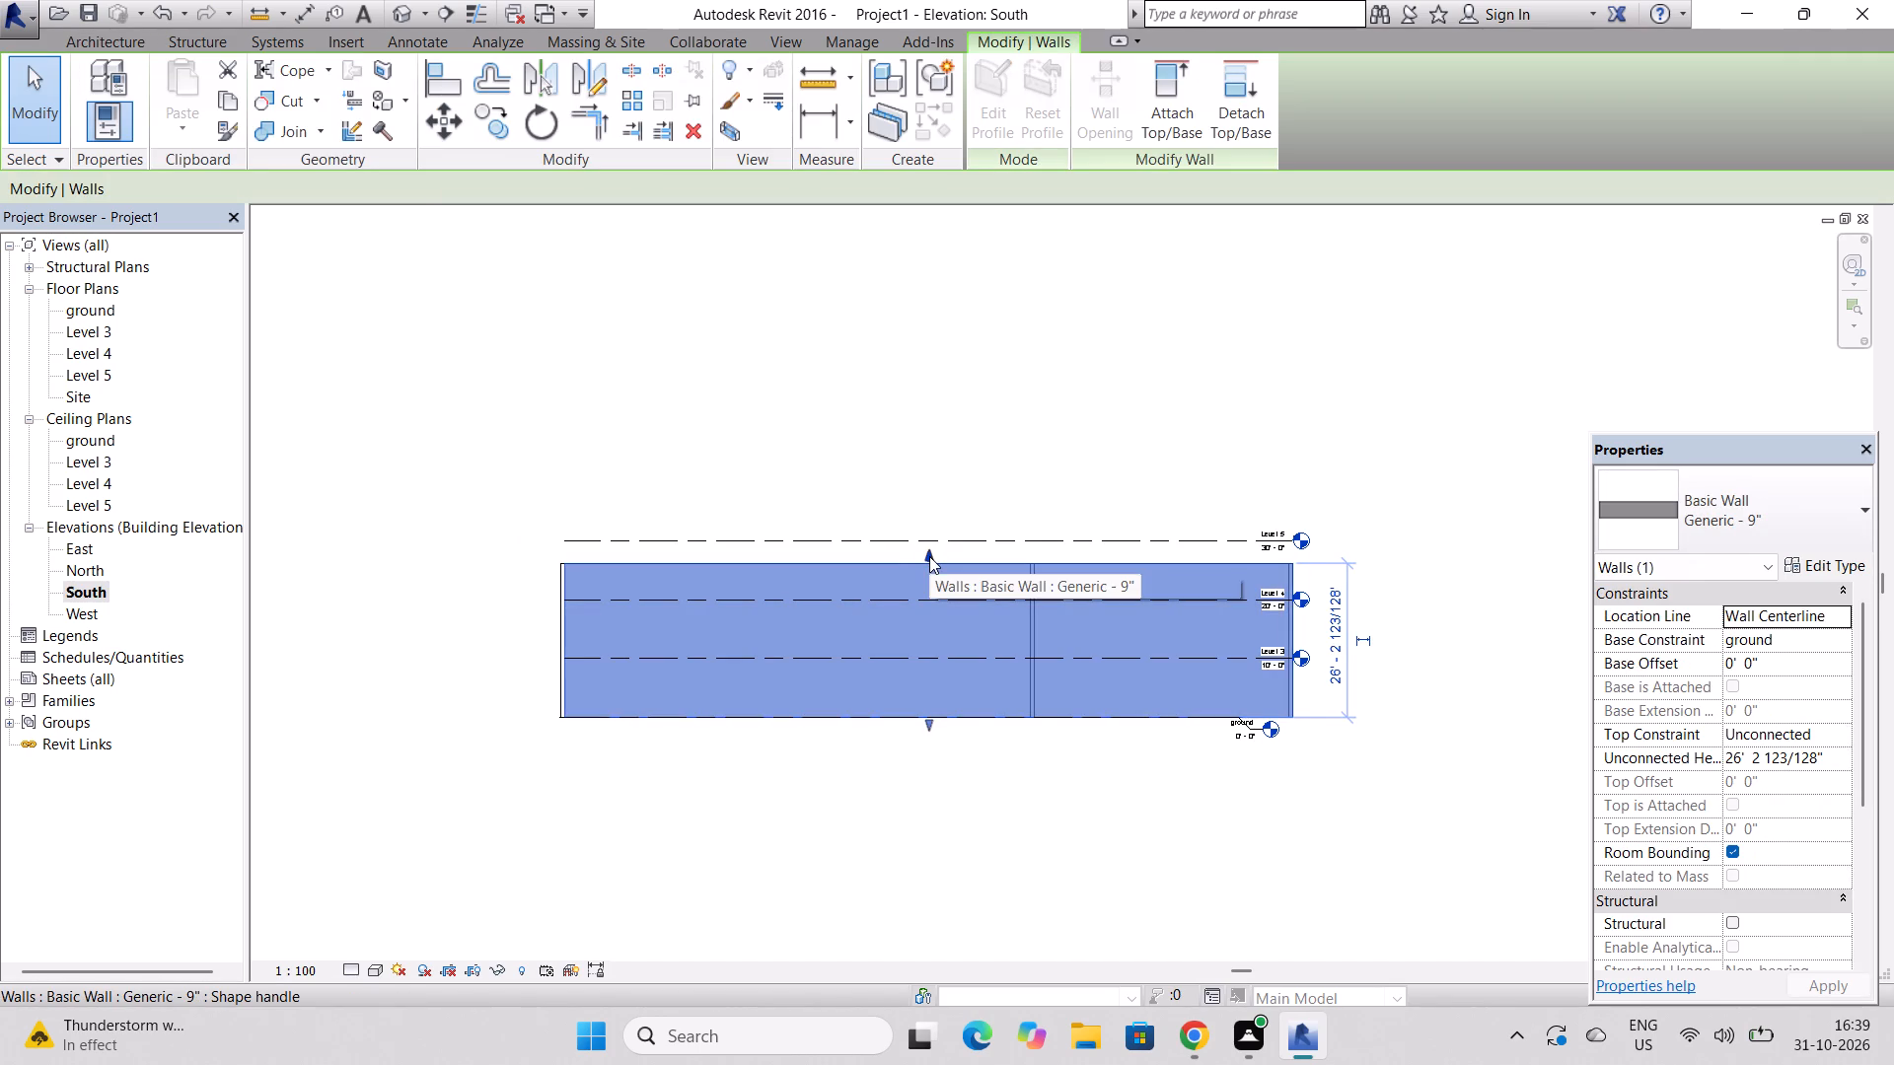
pyautogui.moveTo(929, 556); pyautogui.dragTo(920, 652)
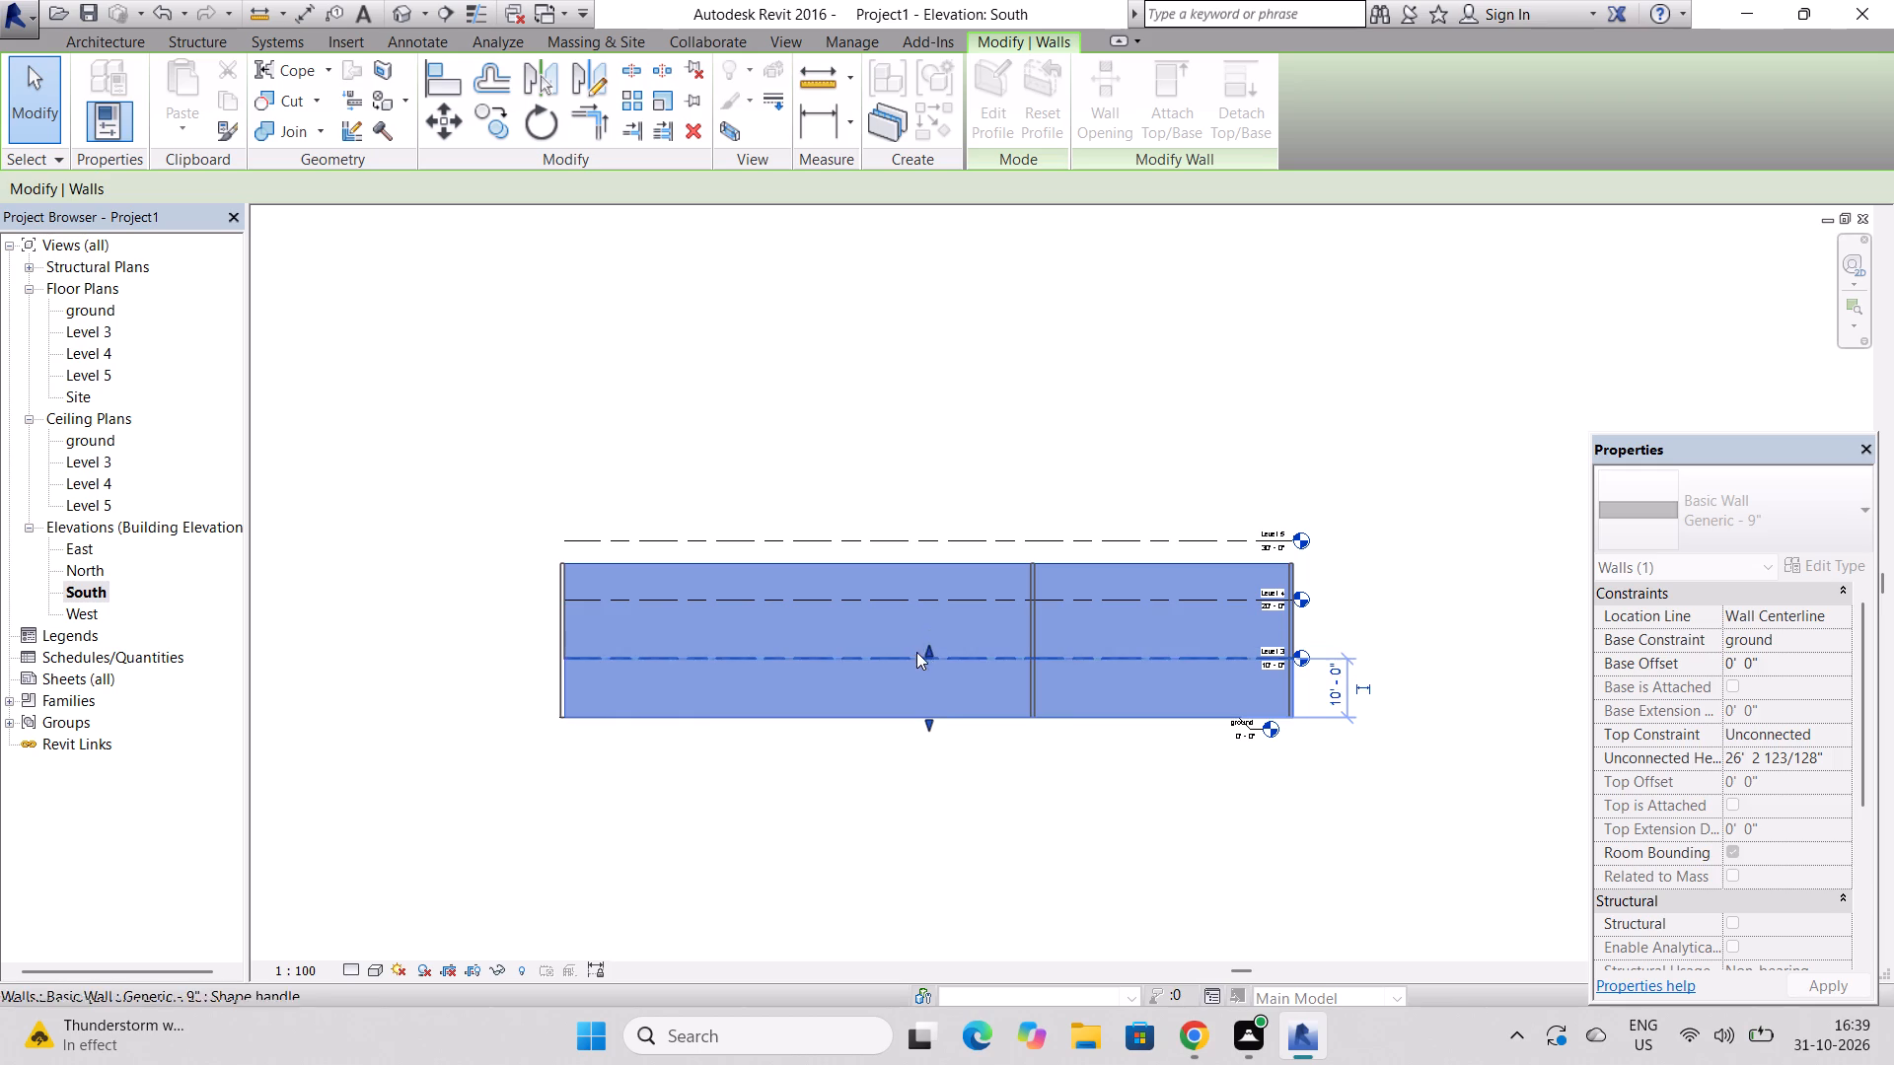
pyautogui.click(895, 563)
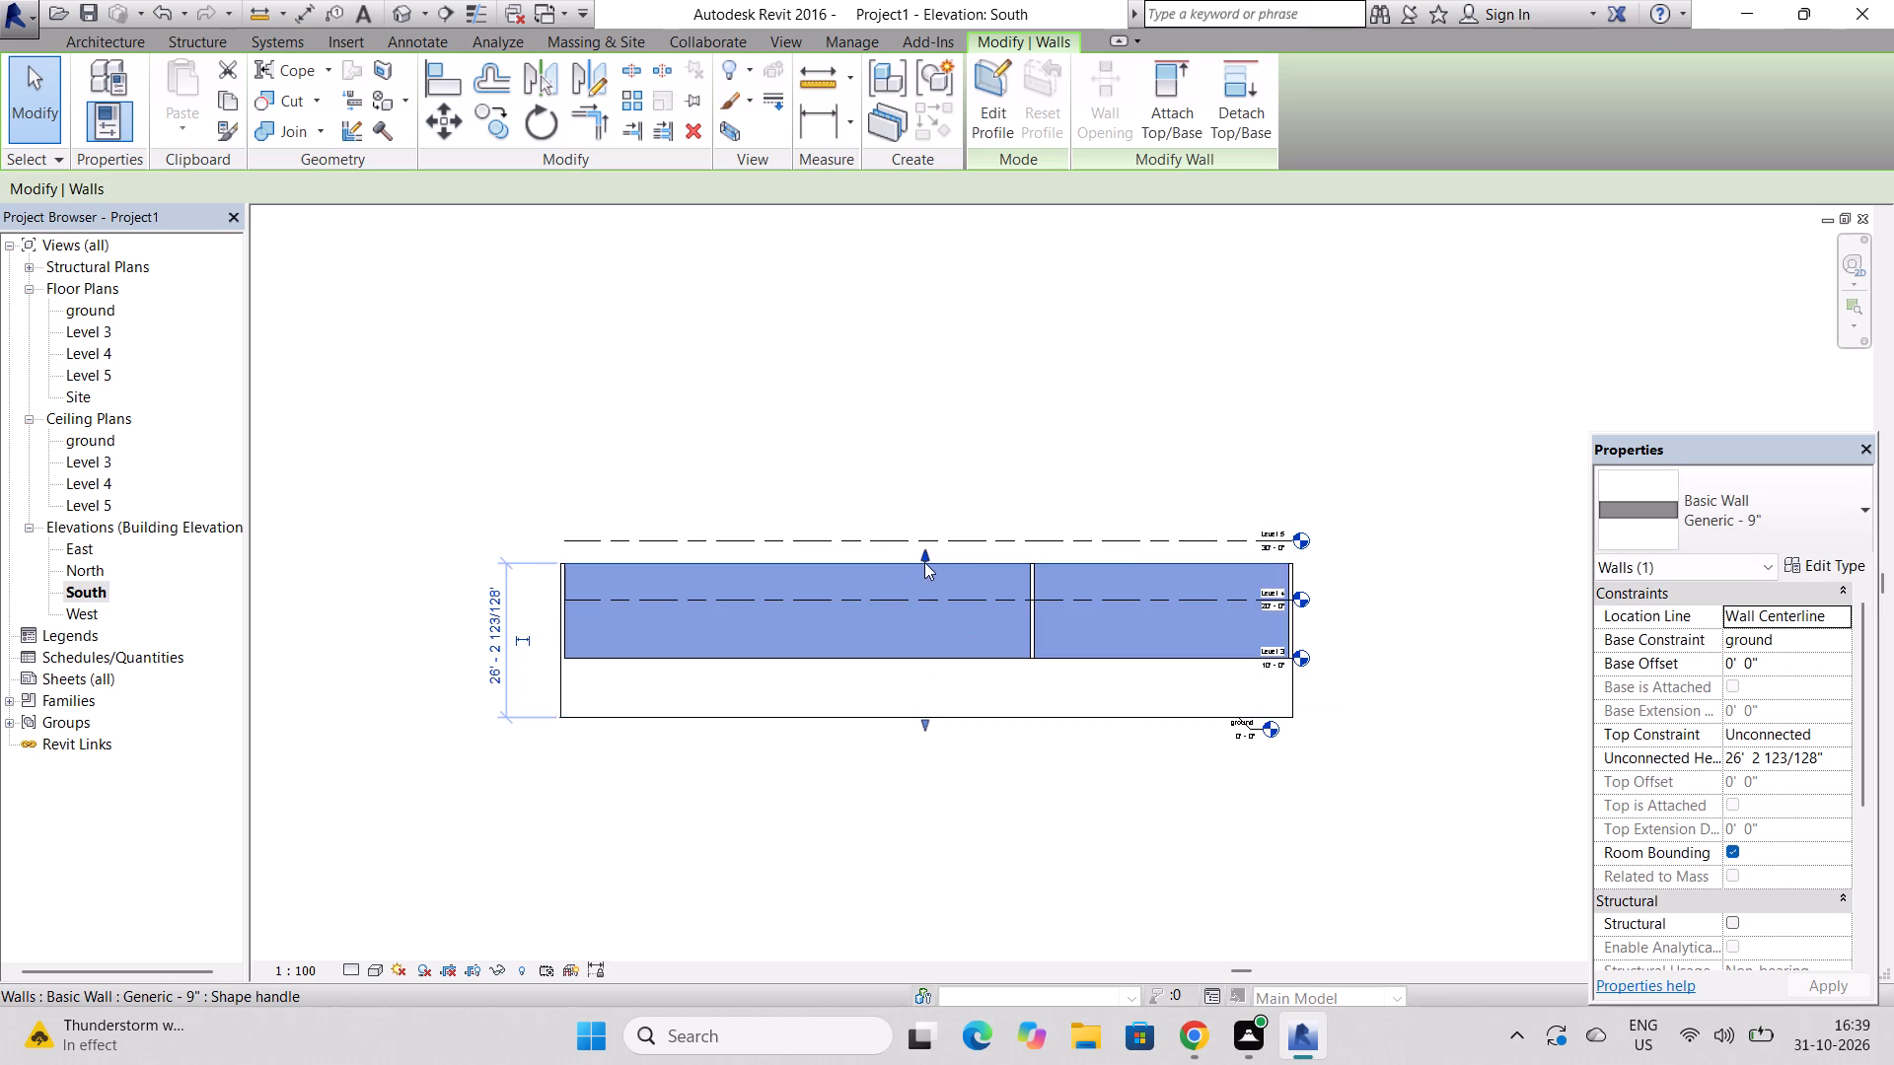
pyautogui.moveTo(924, 553); pyautogui.dragTo(918, 656)
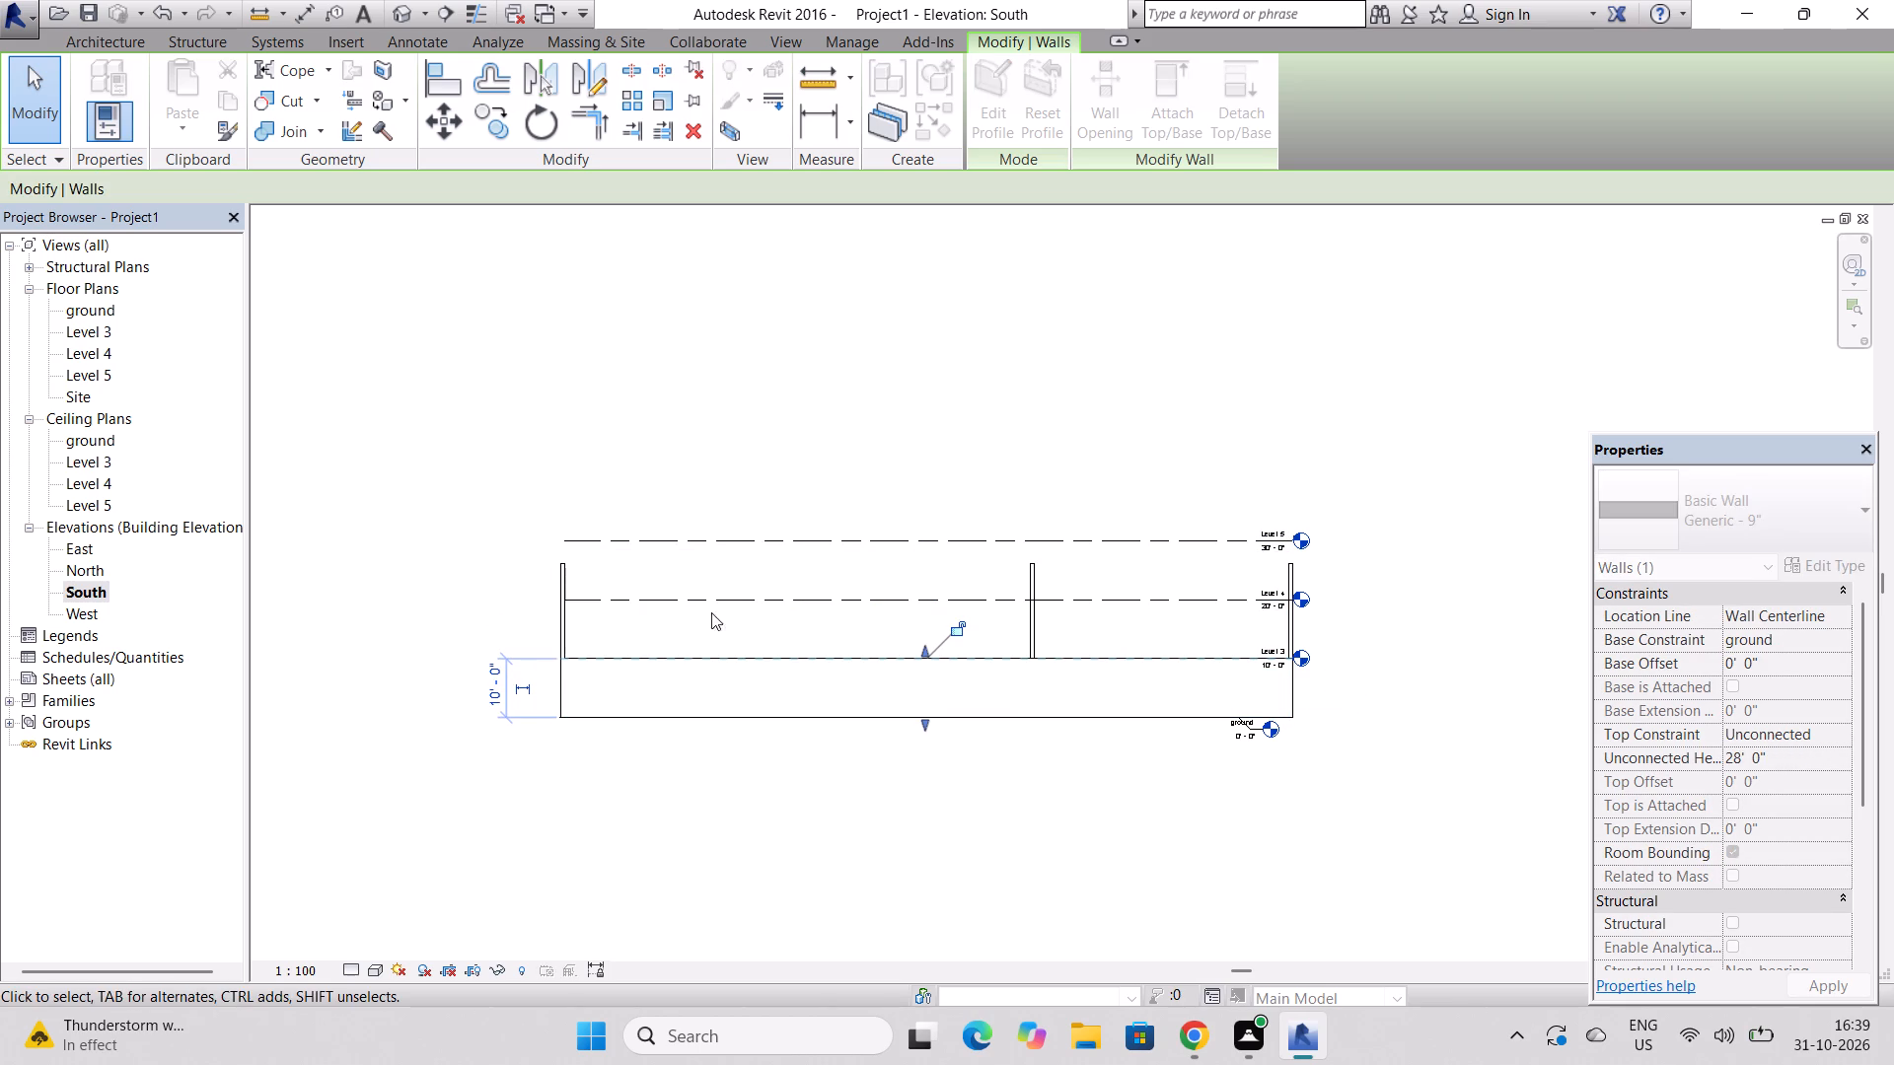
# Lower the tops of the west end wall and the interior partition wall to Level 3 at 10' 0".
pyautogui.click(563, 576)
pyautogui.moveTo(559, 555); pyautogui.dragTo(566, 560)
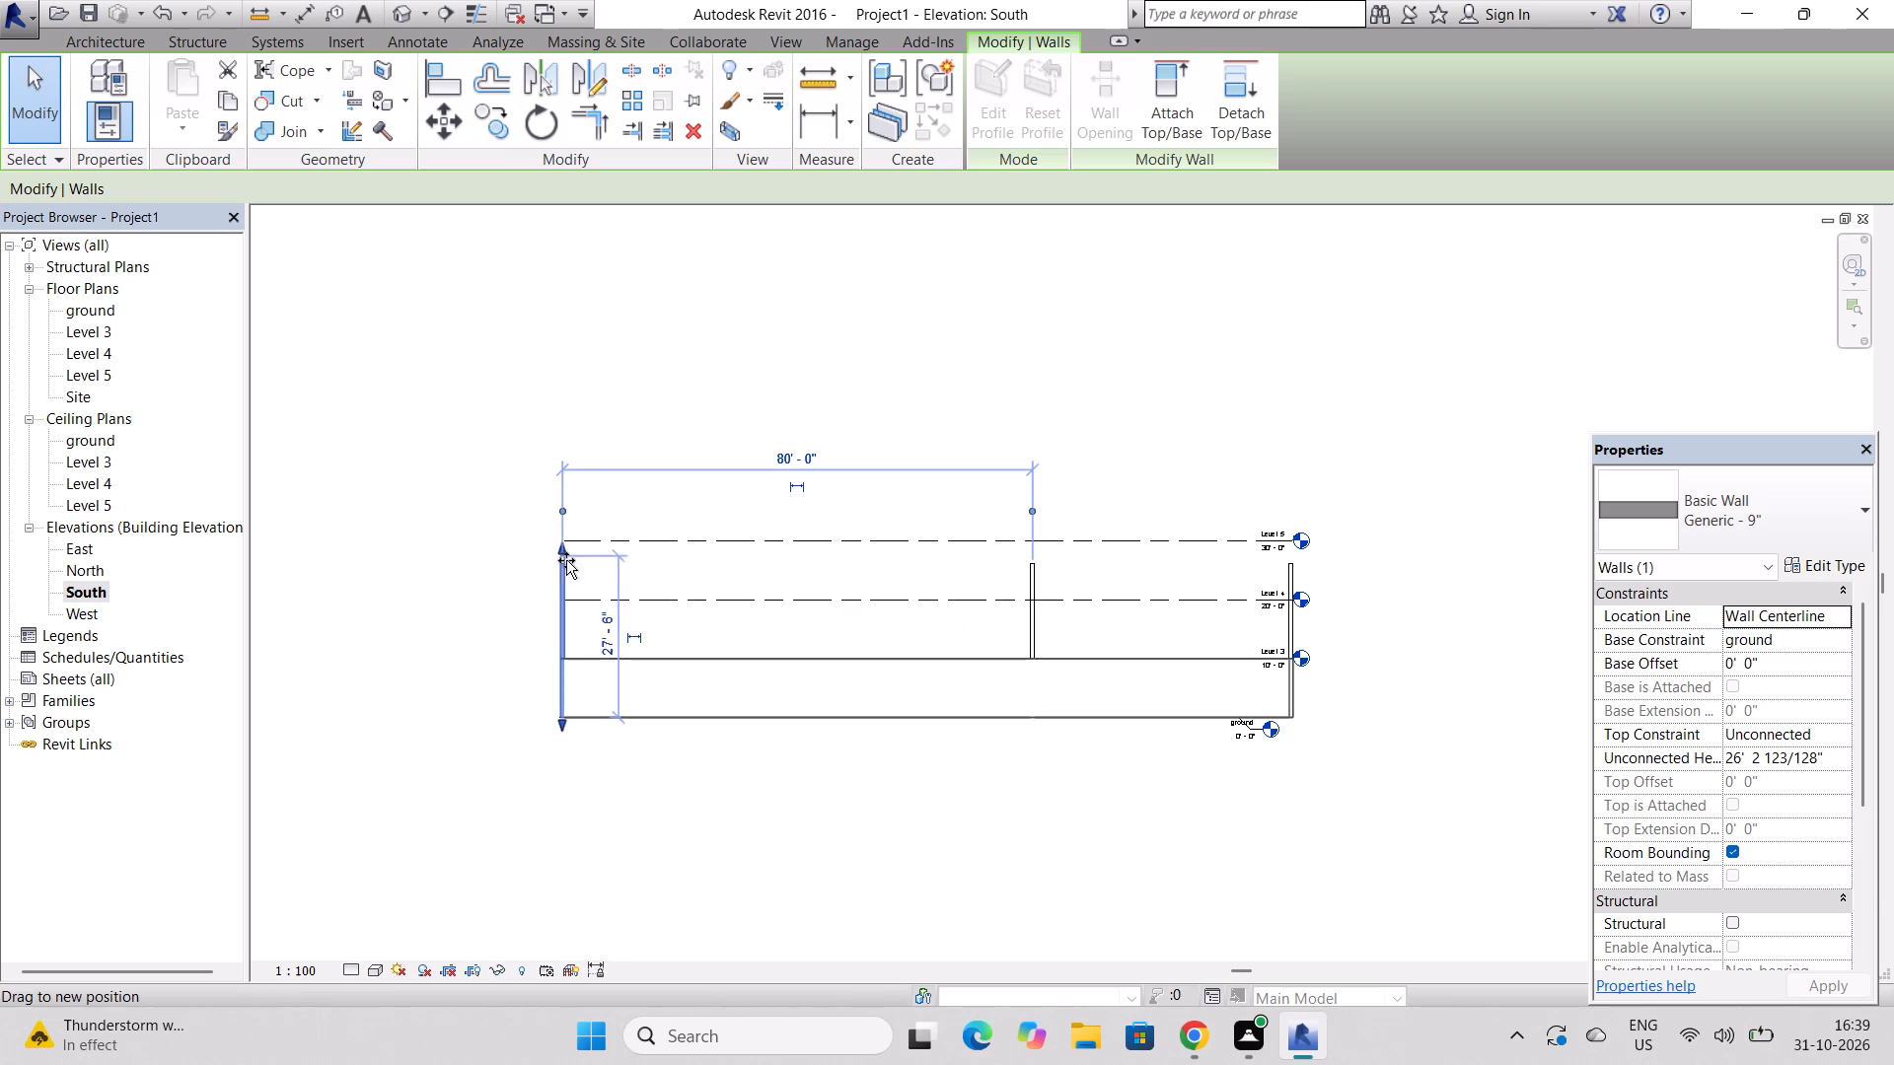
pyautogui.moveTo(566, 560); pyautogui.dragTo(576, 641)
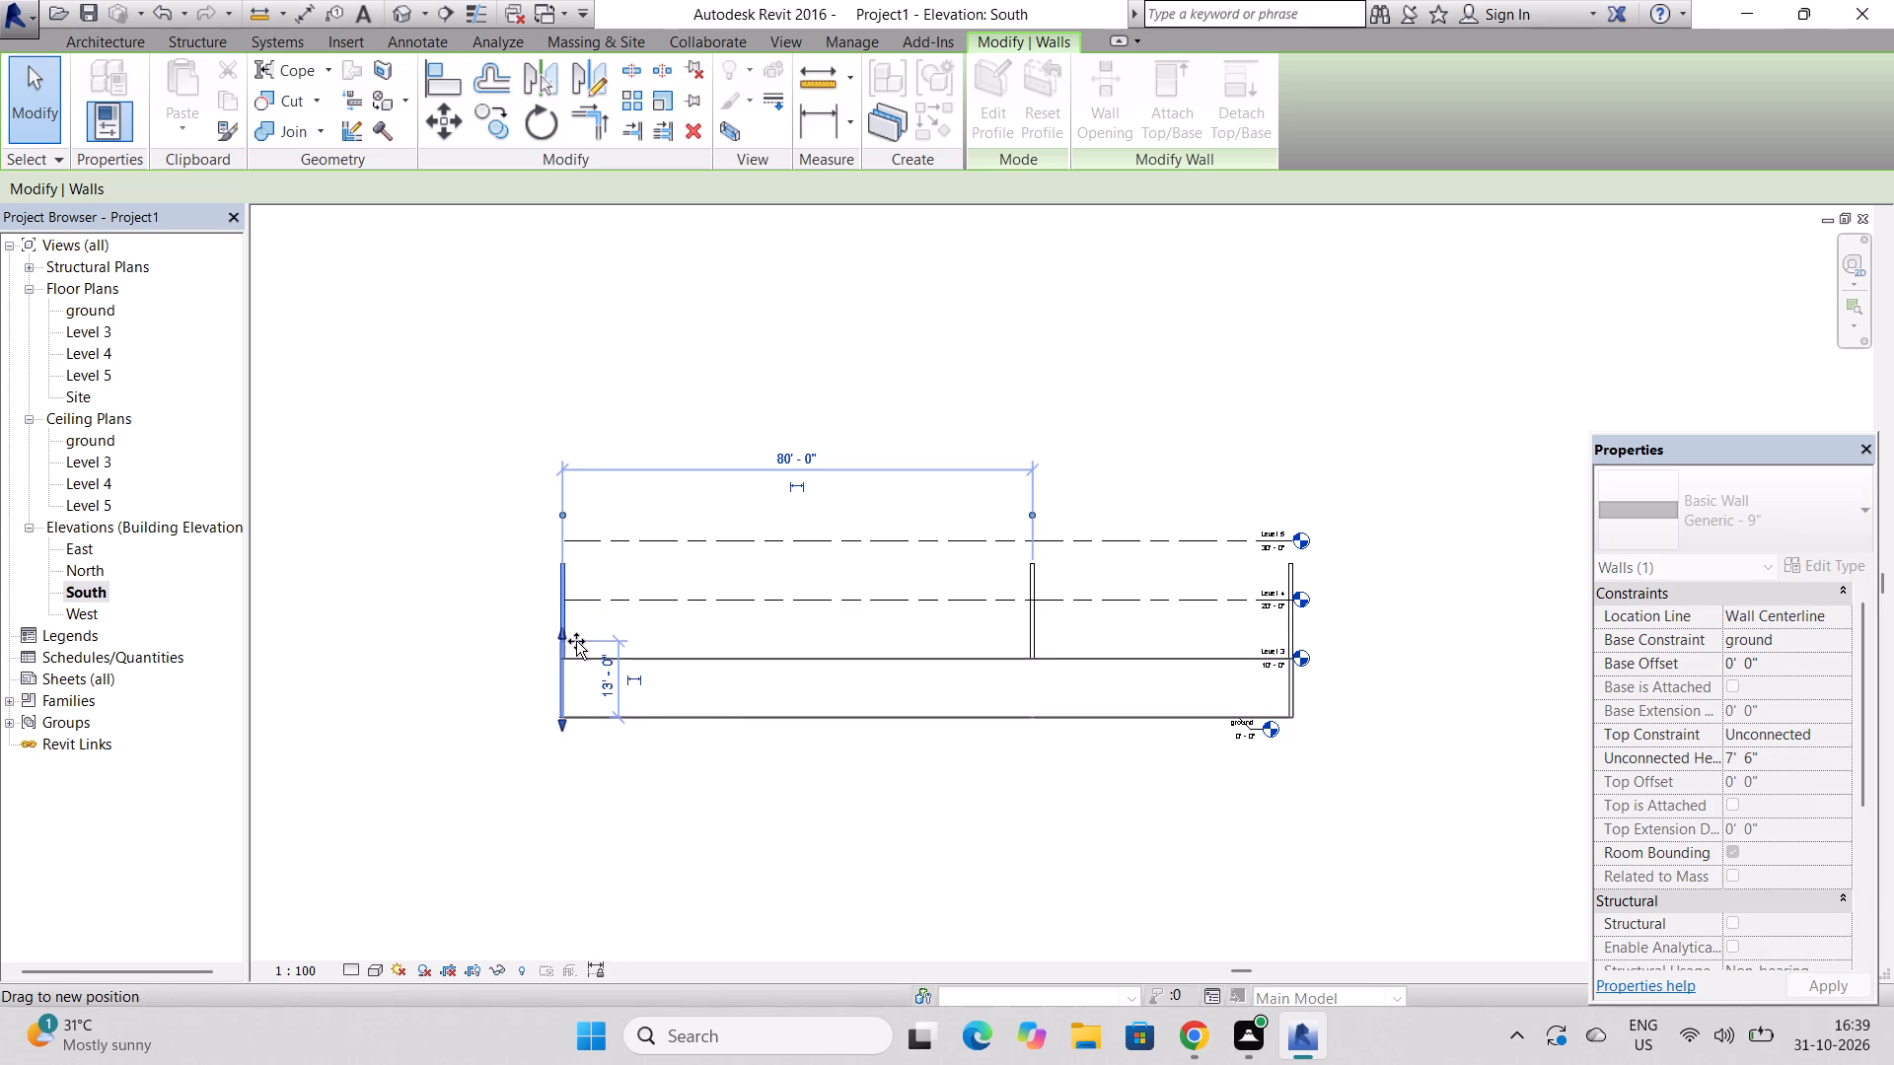
pyautogui.moveTo(576, 641); pyautogui.dragTo(571, 652)
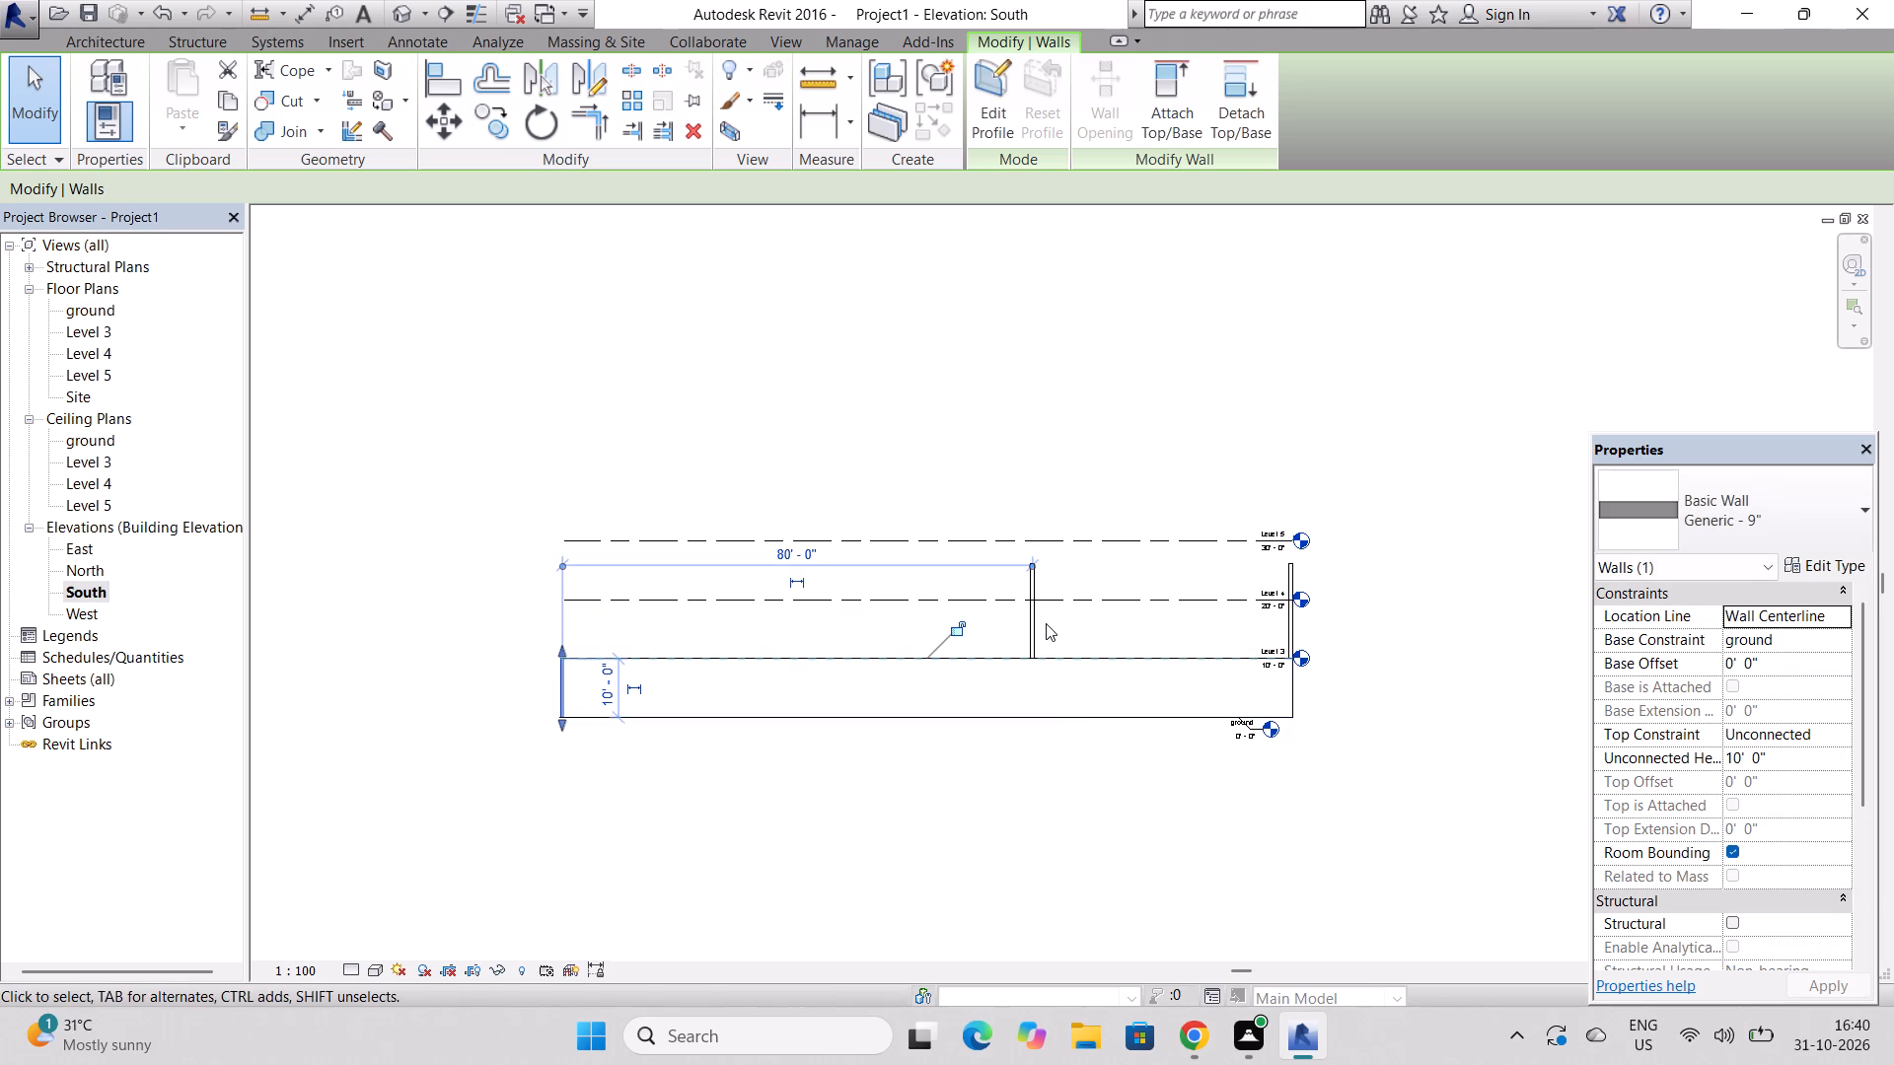
pyautogui.click(1032, 602)
pyautogui.moveTo(1033, 552); pyautogui.dragTo(1018, 660)
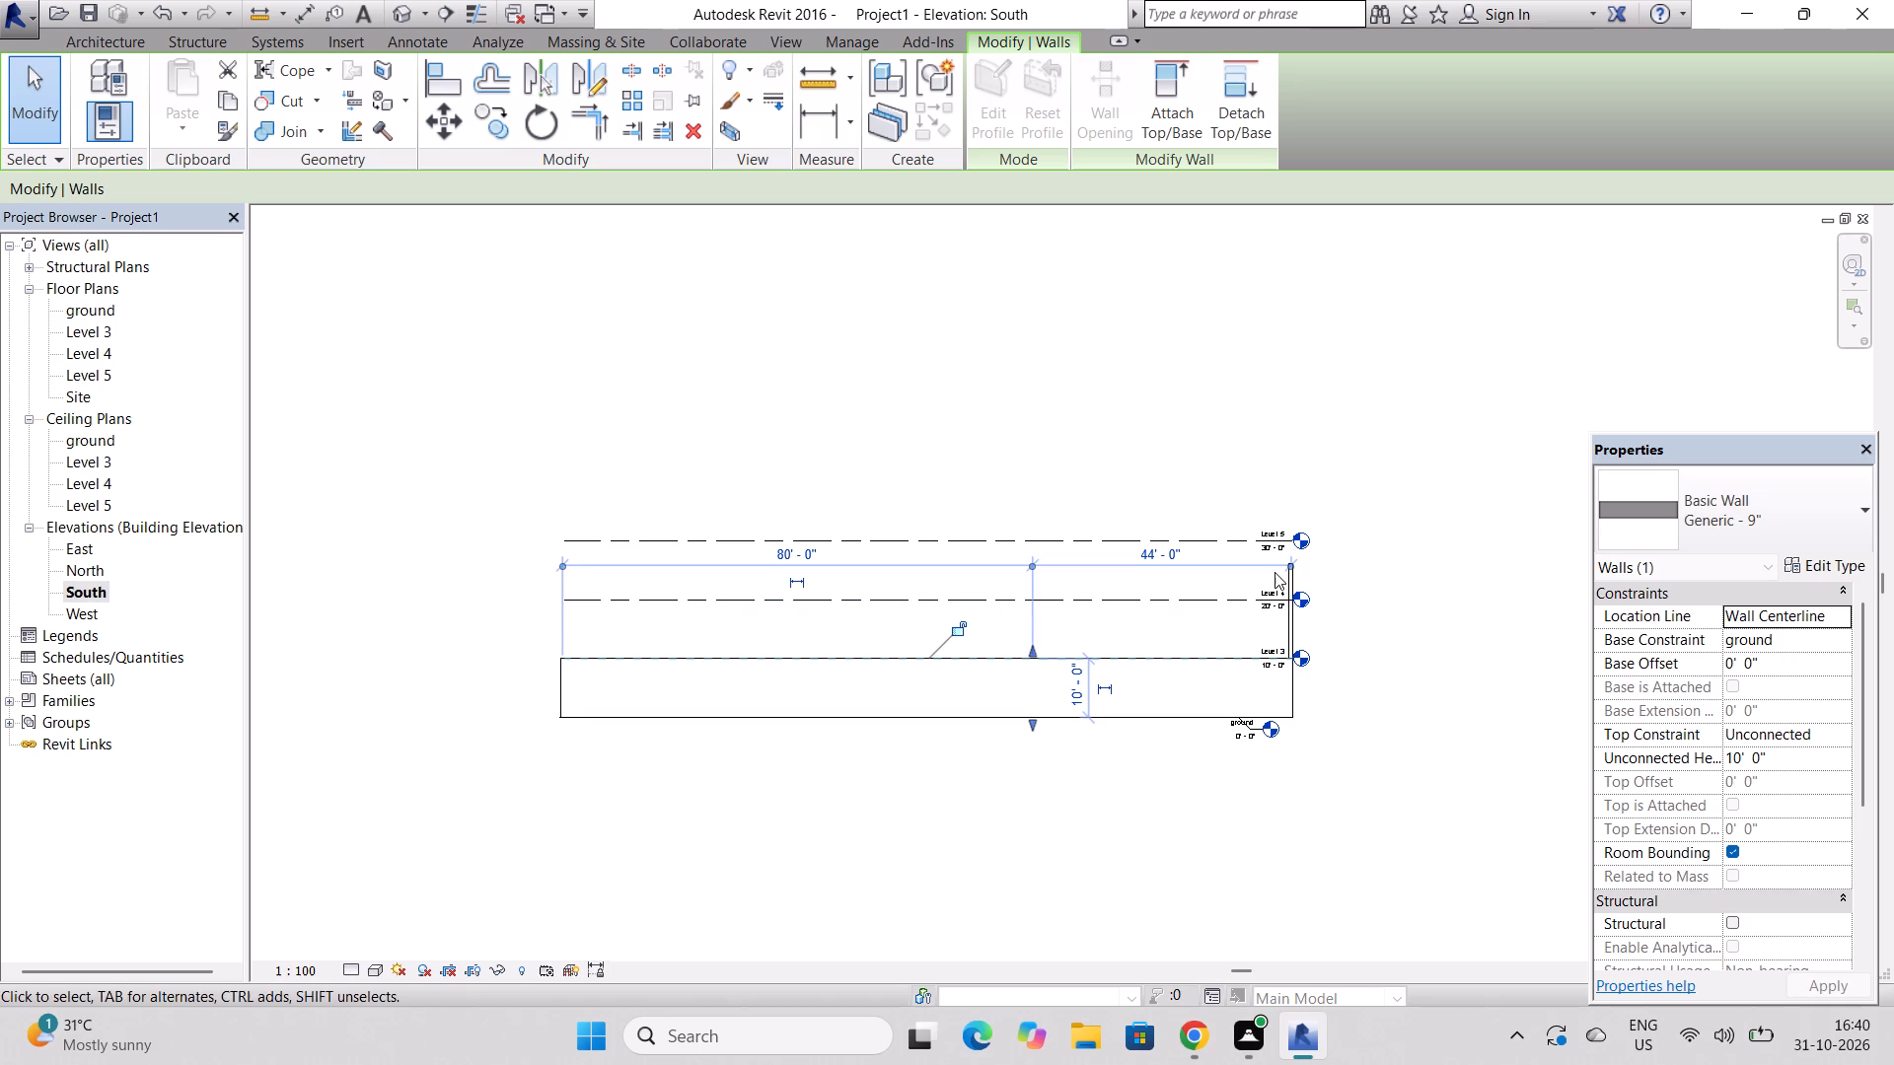
# Lower the top of the east end wall to Level 3 at 10' 0" and clear the selection.
pyautogui.click(1293, 572)
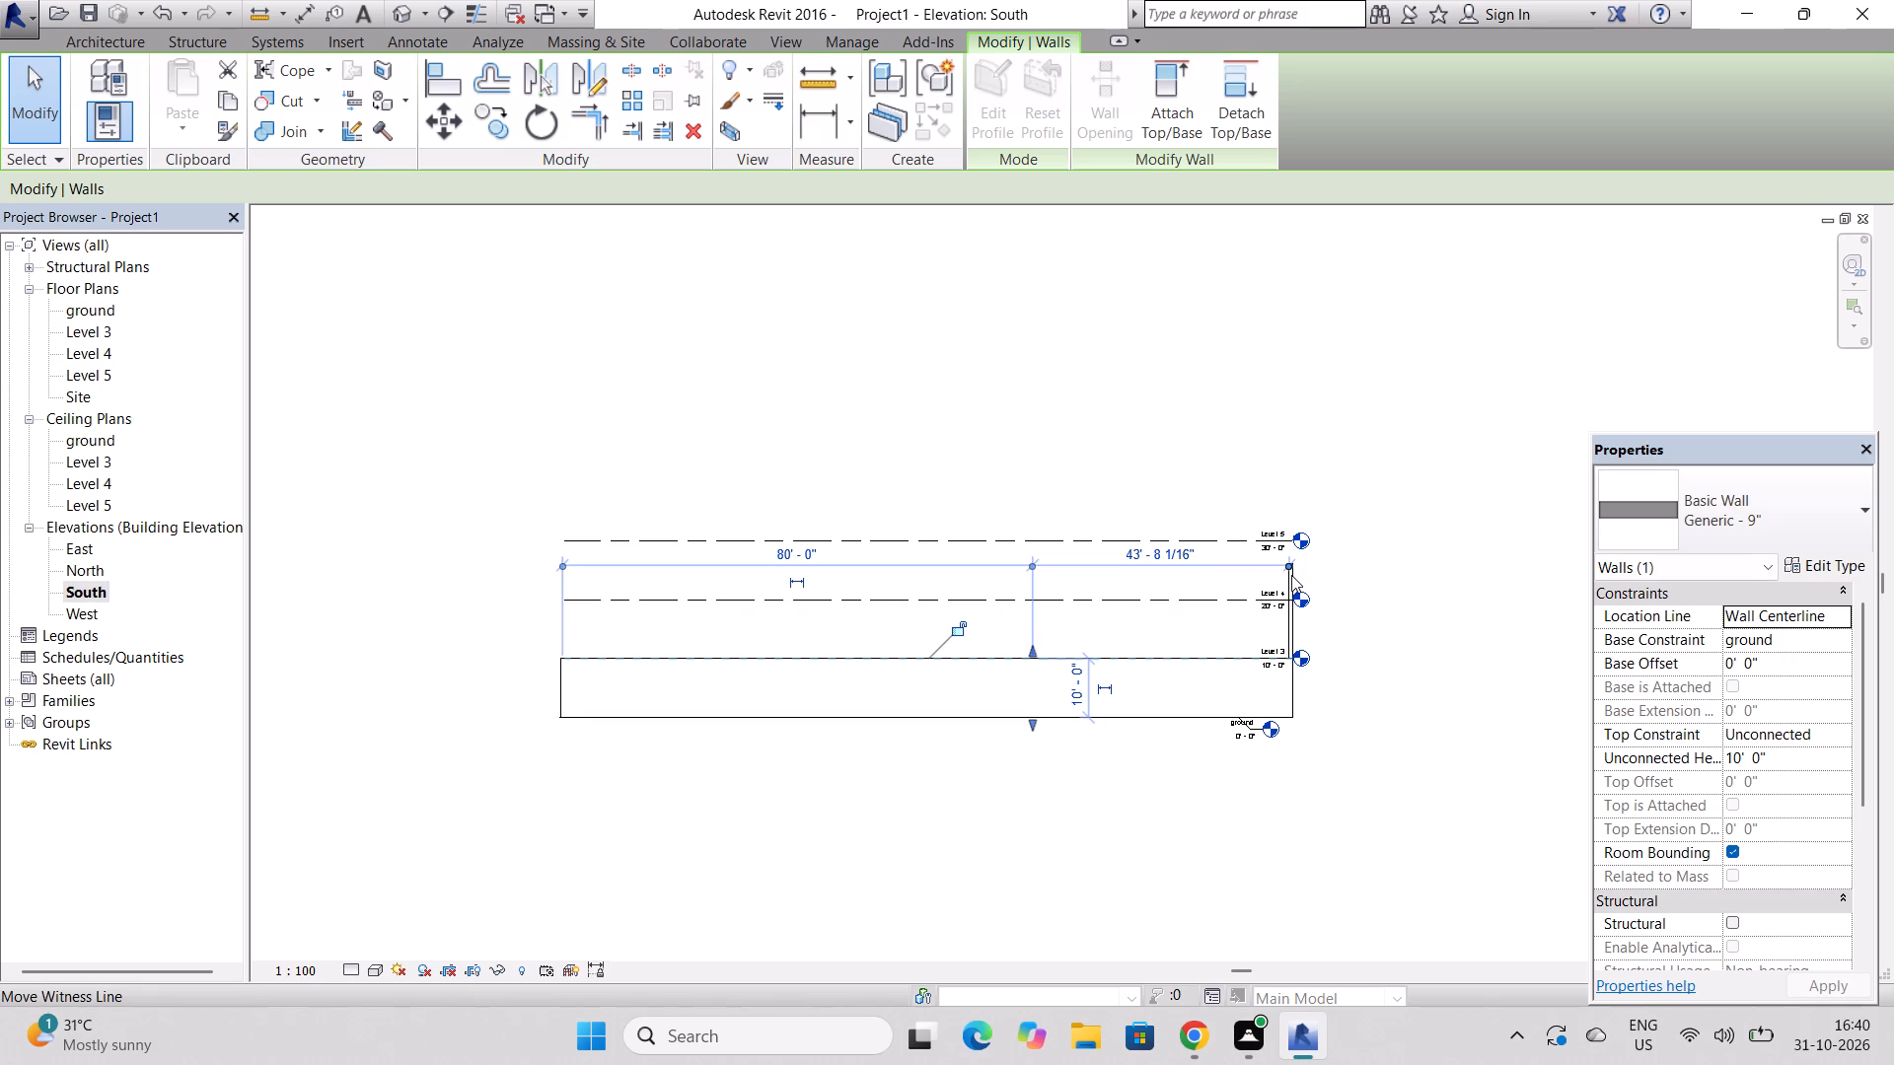
pyautogui.click(1288, 581)
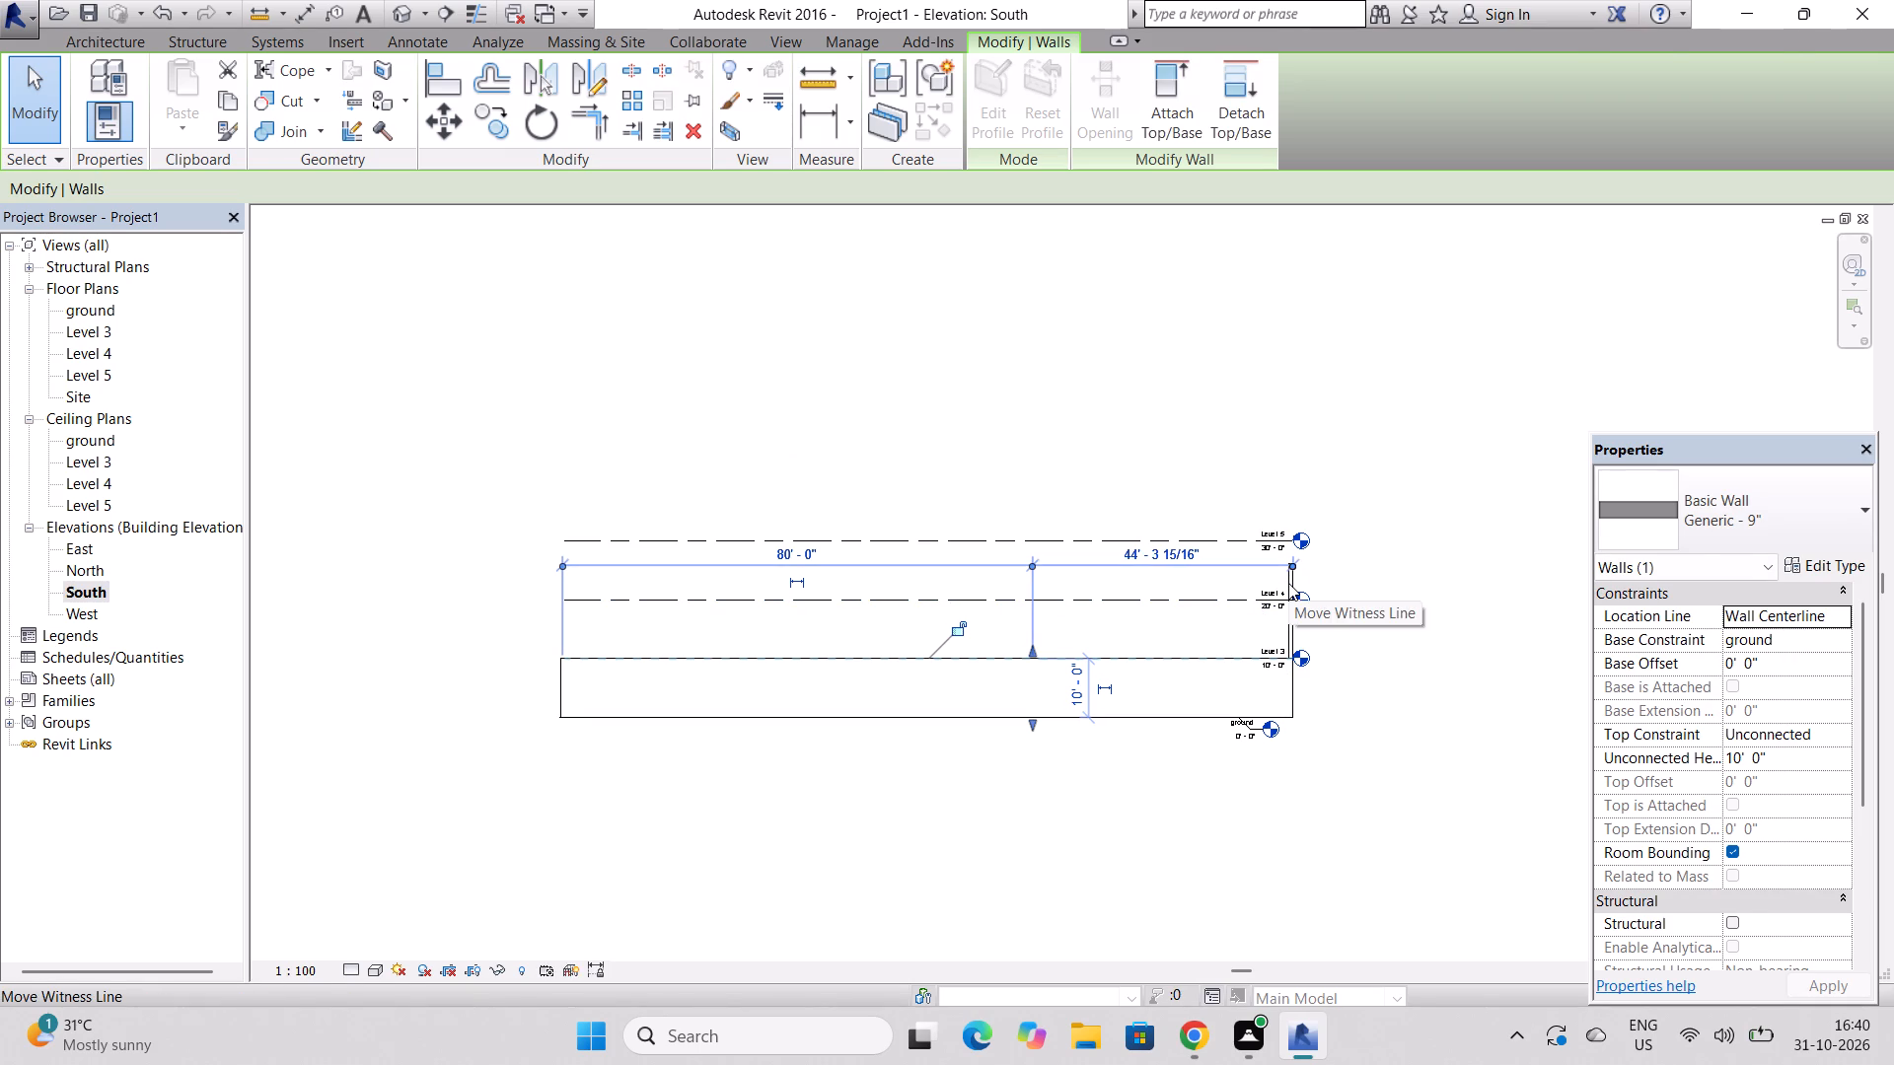
pyautogui.press('Escape')
pyautogui.scroll(2, 1285, 592)
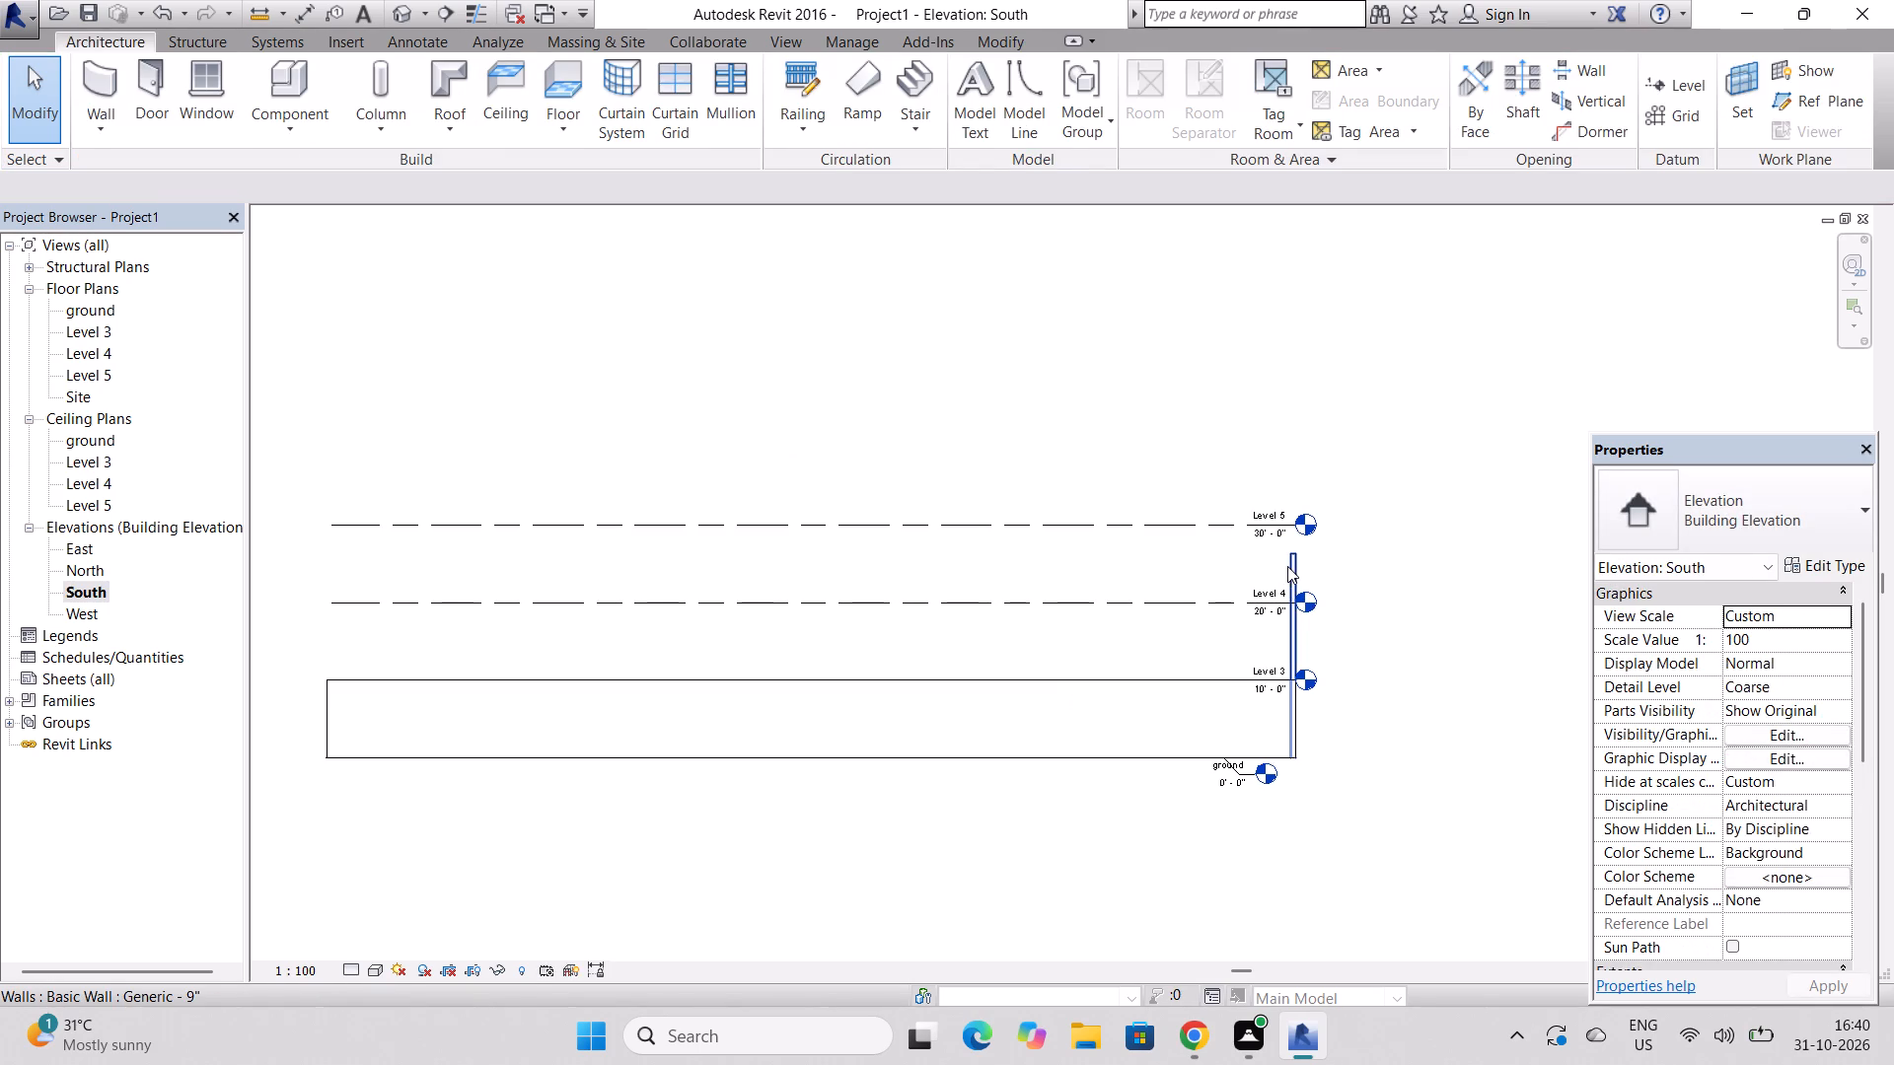
pyautogui.click(1287, 566)
pyautogui.moveTo(1292, 544); pyautogui.dragTo(1291, 648)
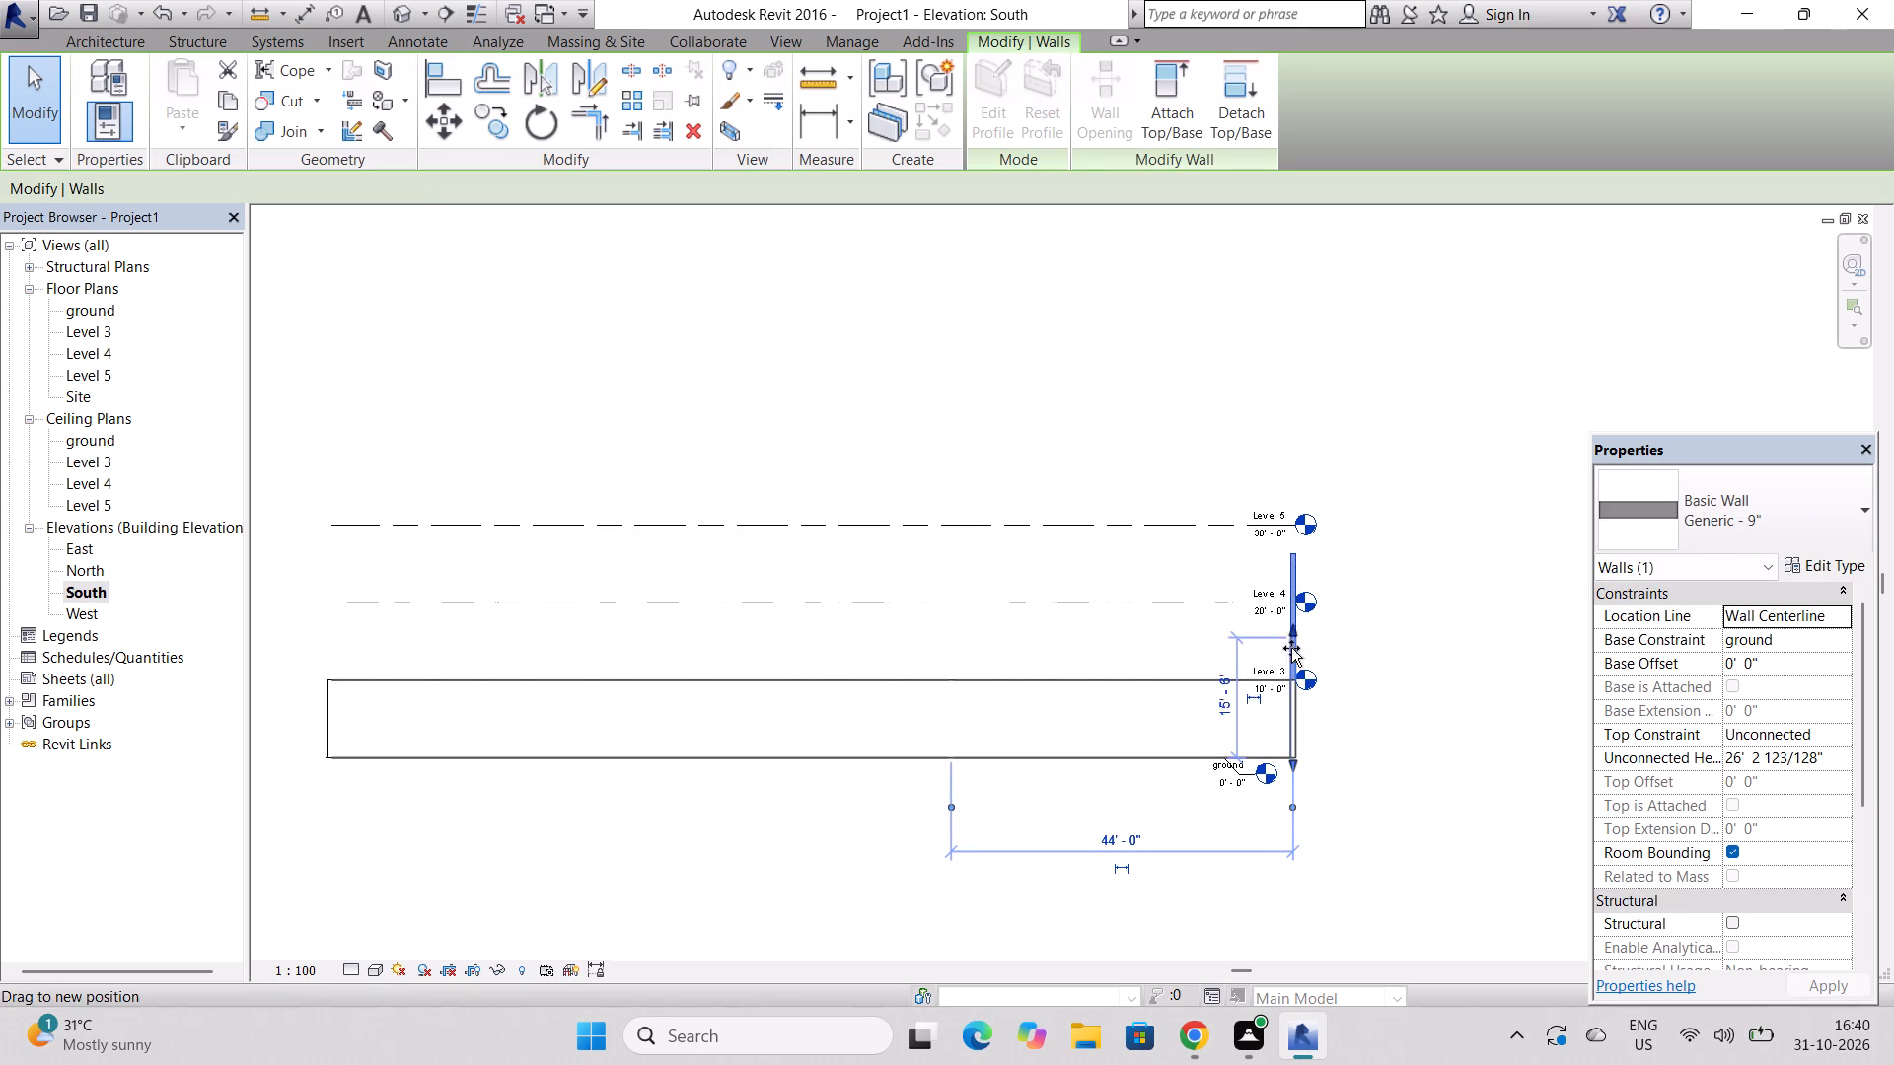
pyautogui.moveTo(1291, 648); pyautogui.dragTo(1289, 686)
pyautogui.press('Escape')
pyautogui.press('Escape')
pyautogui.press('Escape')
pyautogui.press('Escape')
pyautogui.press('Escape')
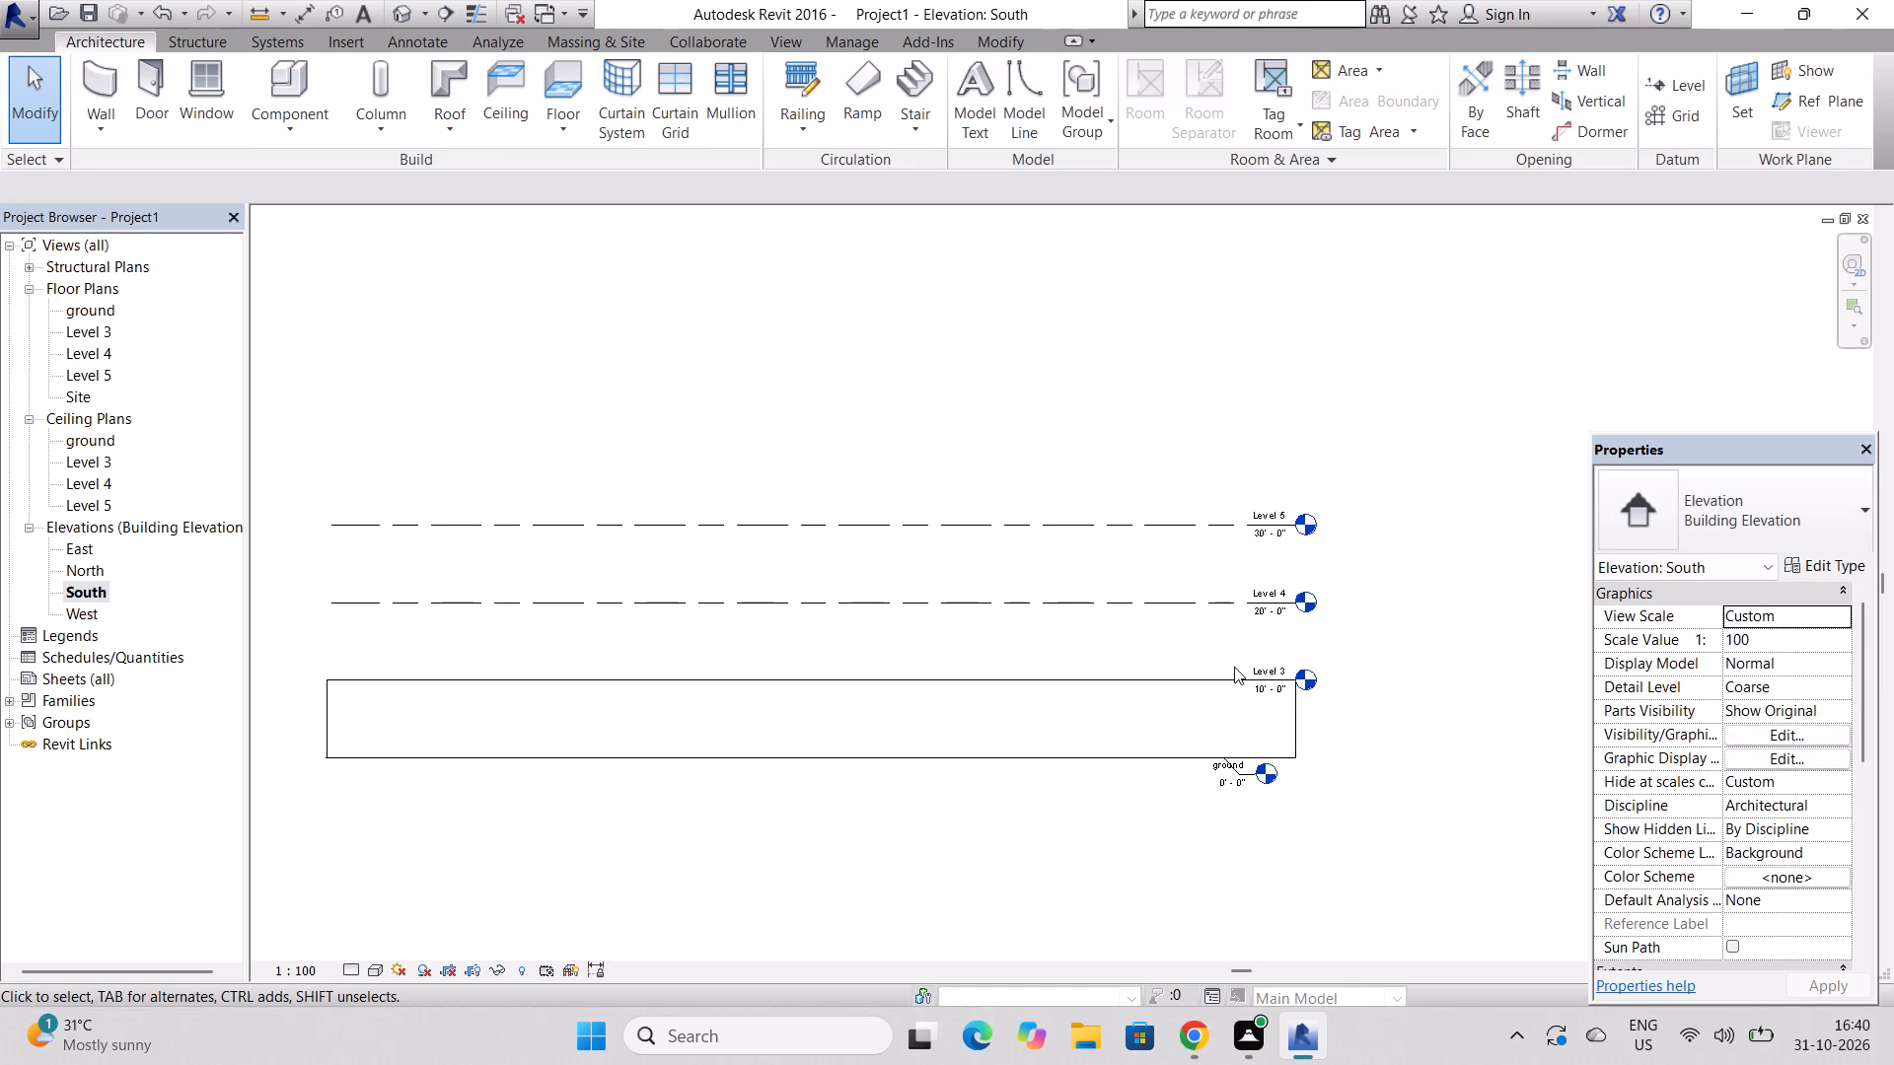
pyautogui.press('Escape')
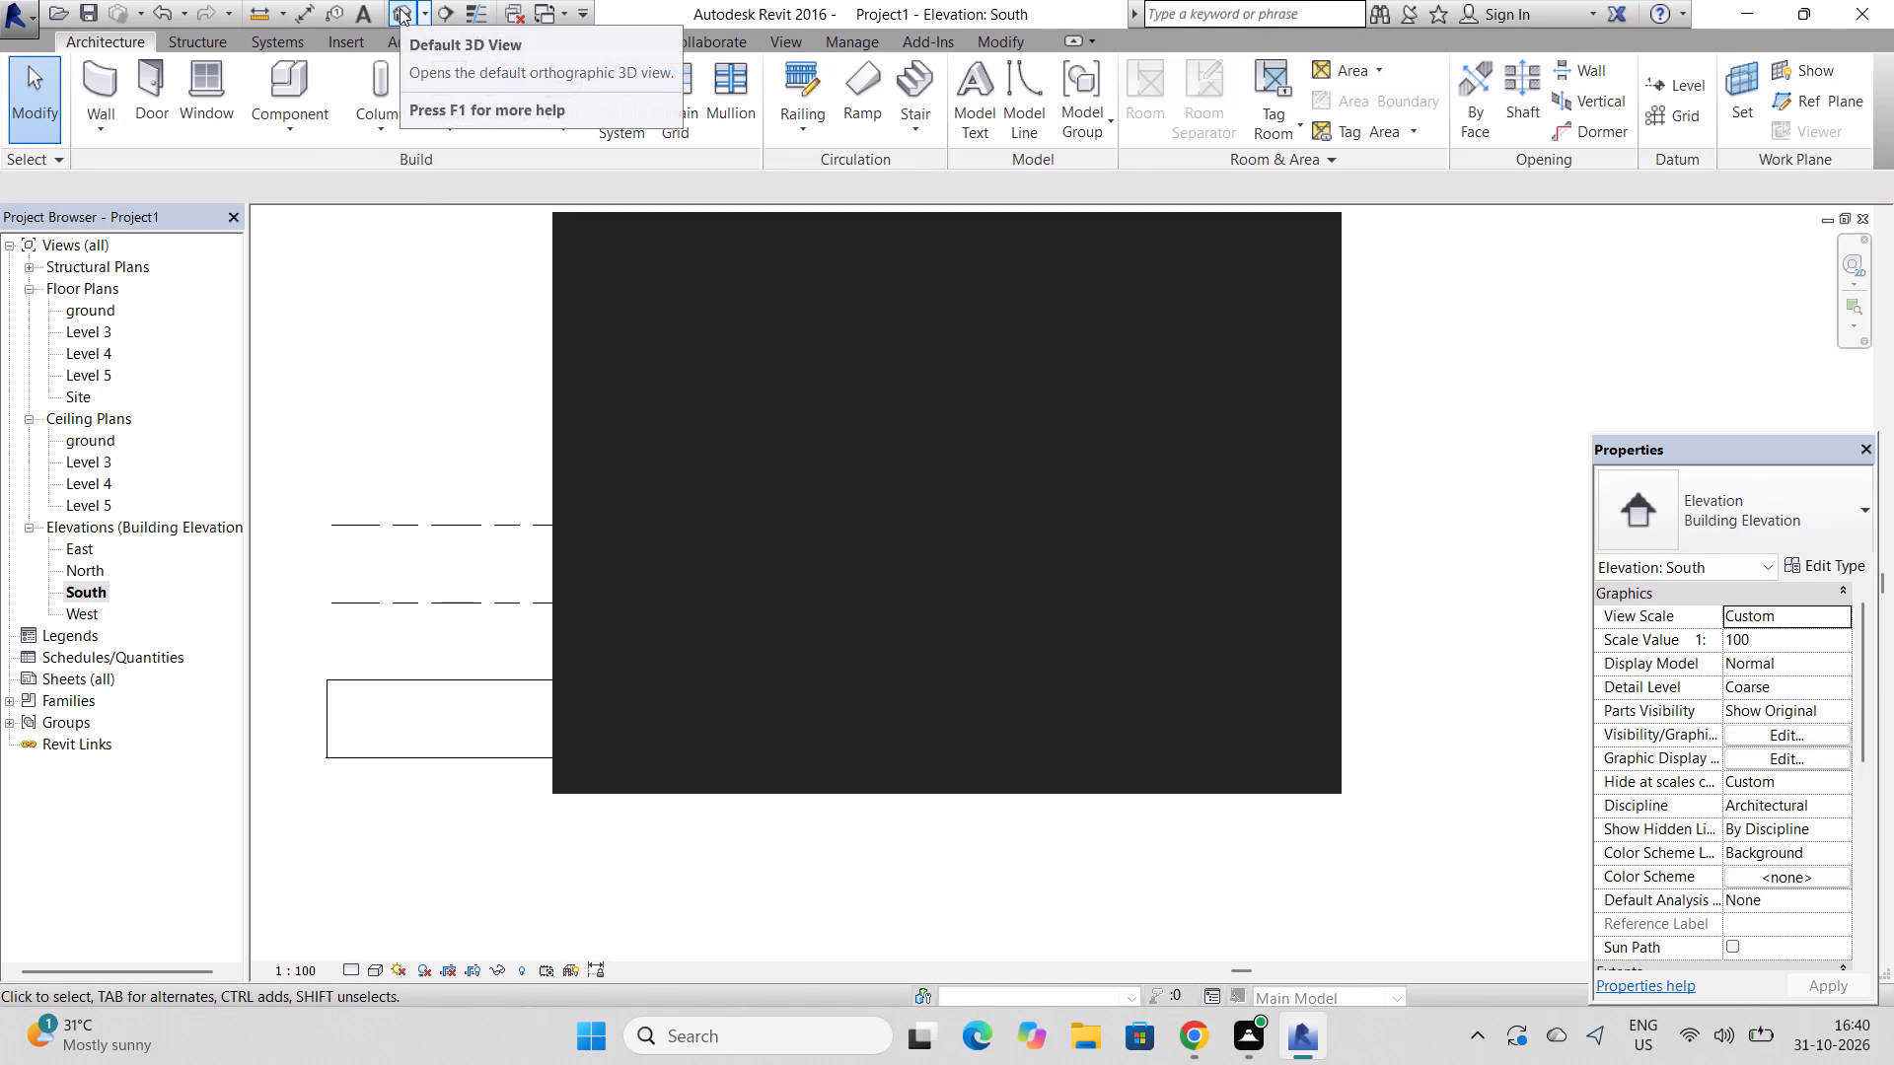
# Open the default 3D view of the building and dismiss the licence notice covering it.
pyautogui.click(400, 8)
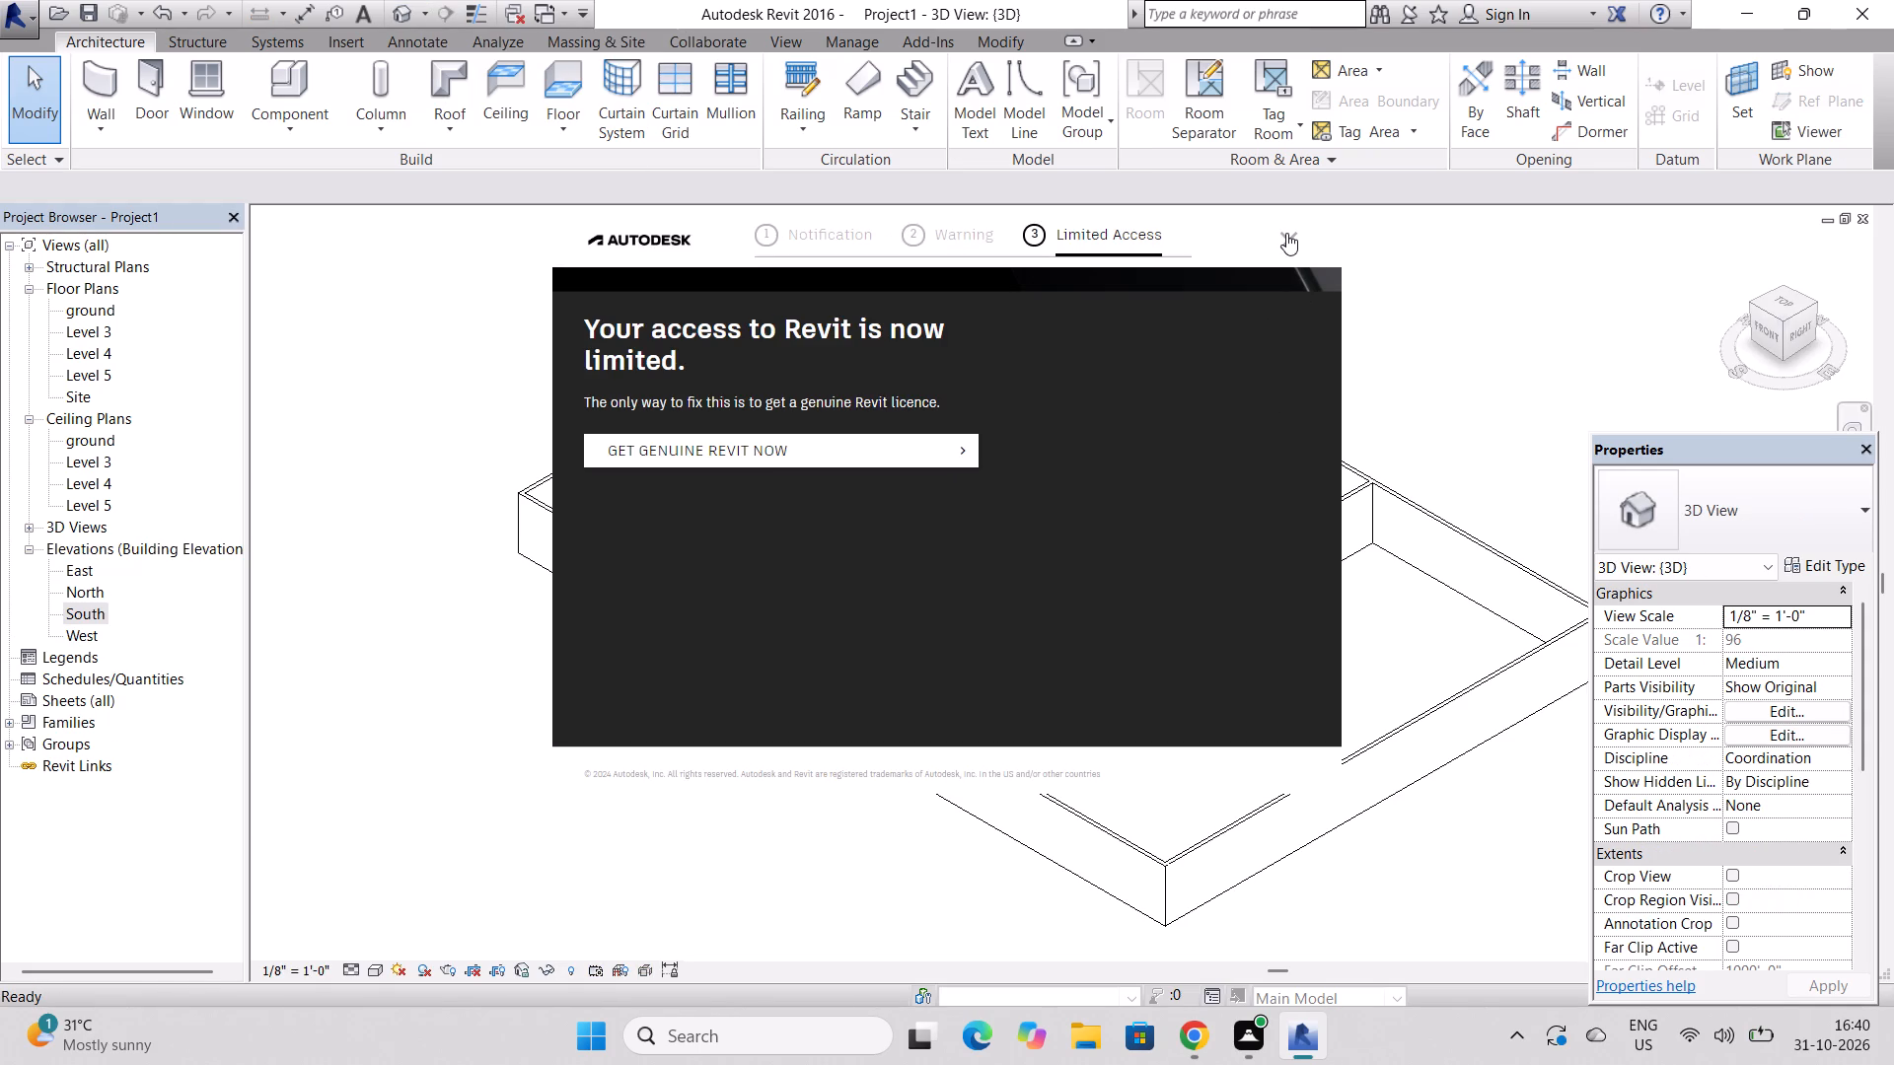
pyautogui.click(1286, 233)
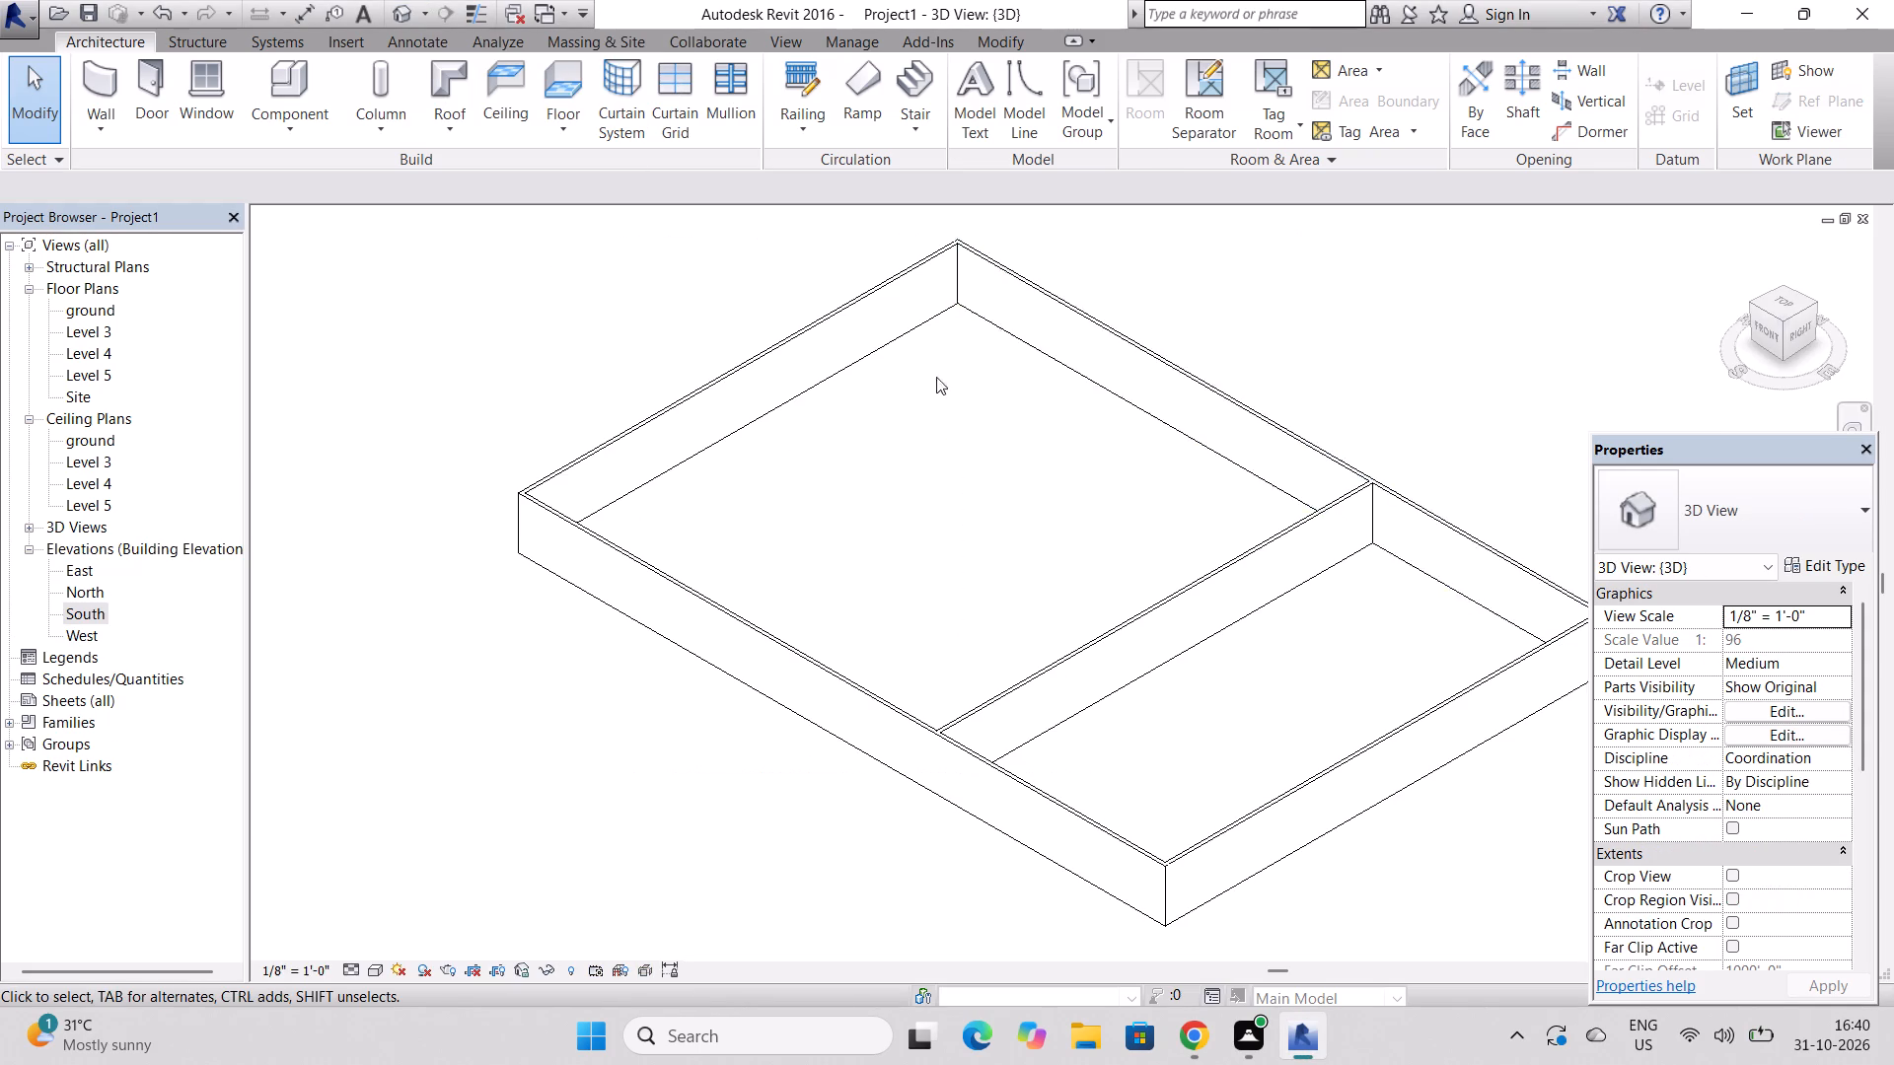
# Copy all five ground-level walls and paste them aligned to Level 3, leaving nothing selected.
pyautogui.scroll(-5, 900, 392)
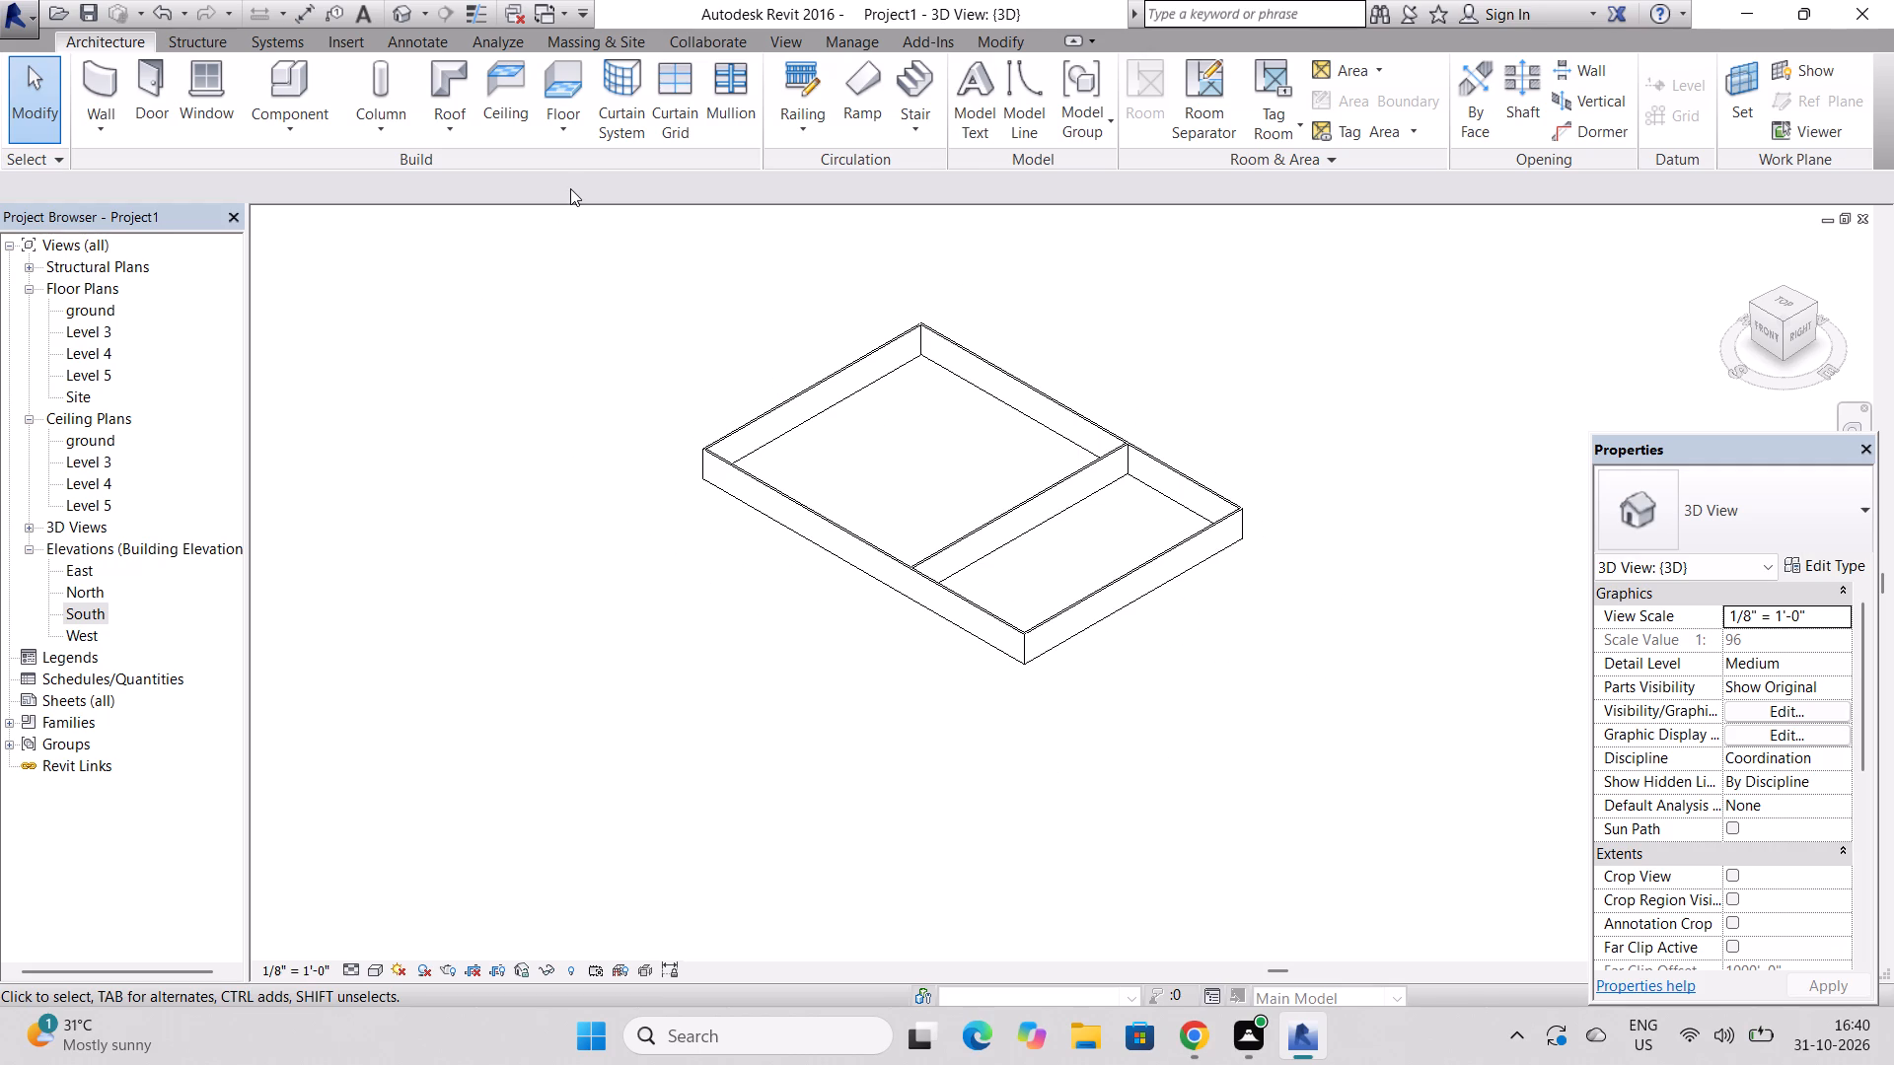
pyautogui.moveTo(611, 282); pyautogui.dragTo(1294, 844)
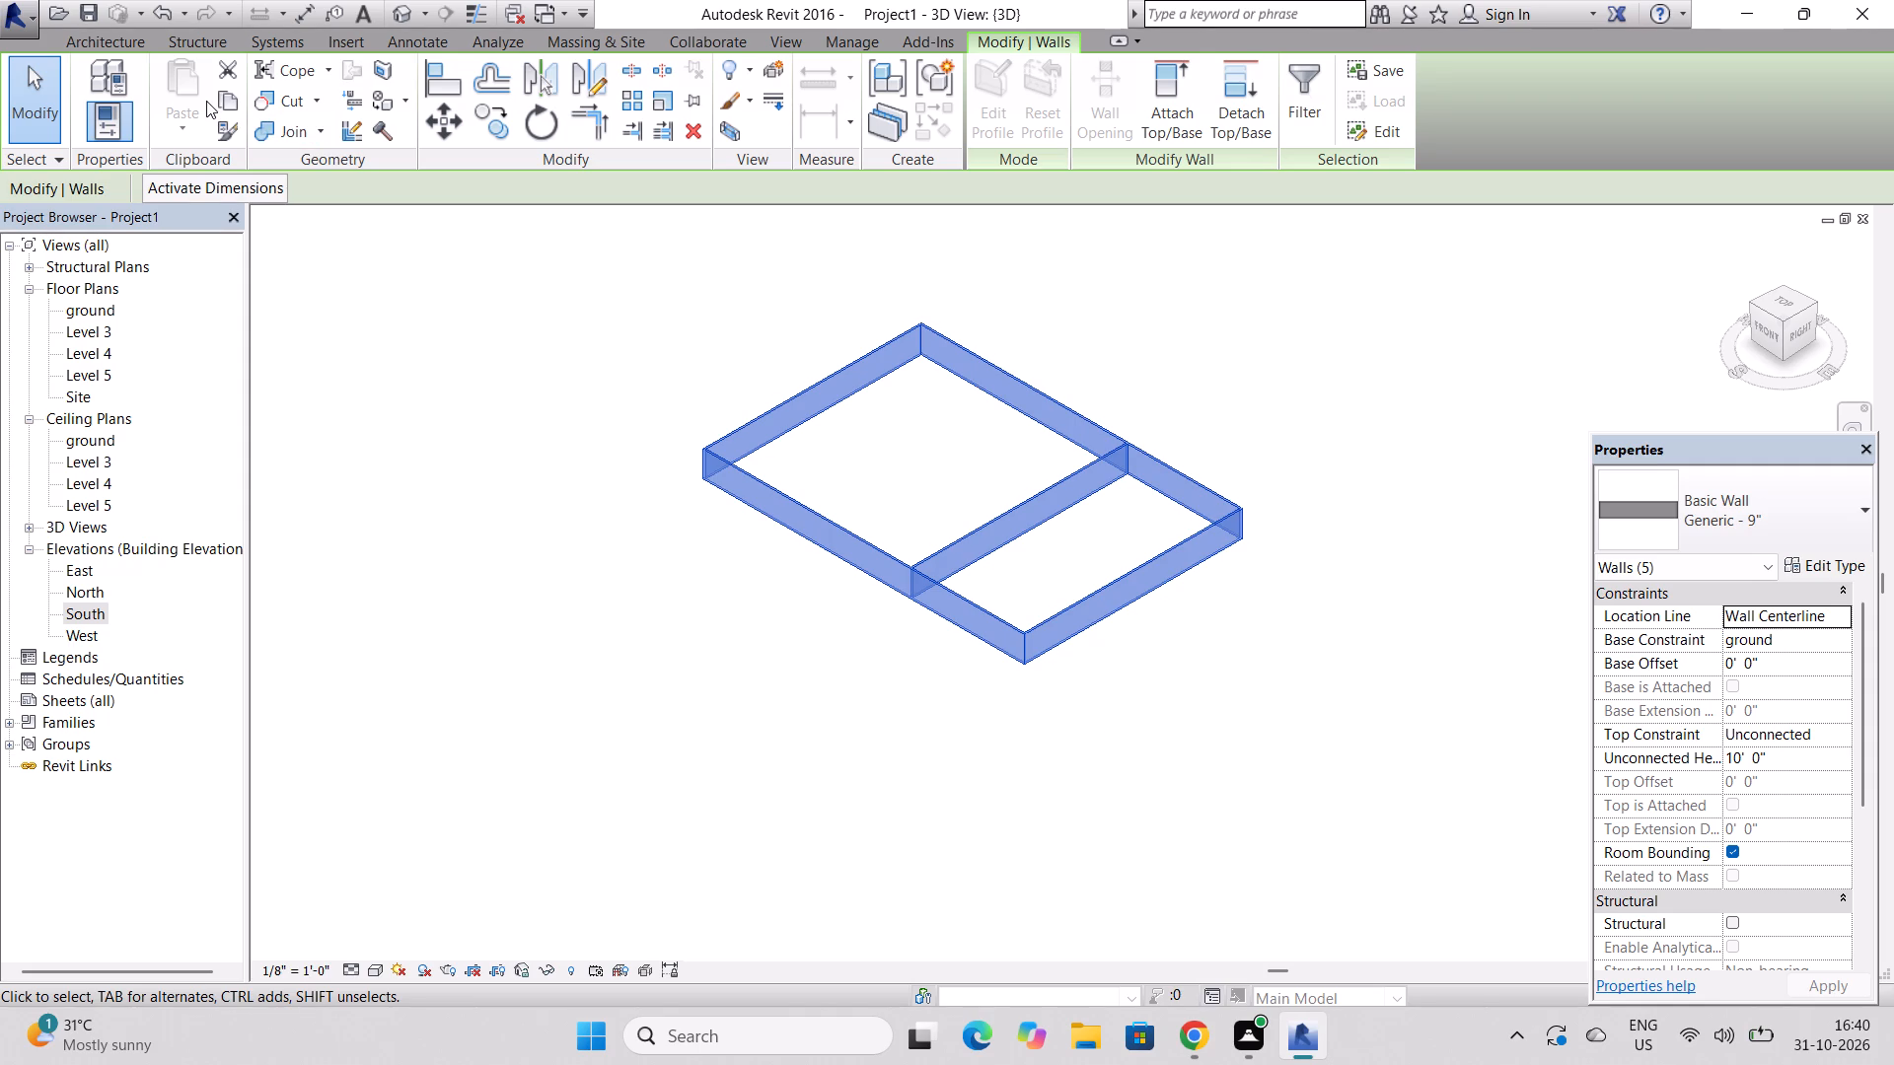
pyautogui.click(233, 92)
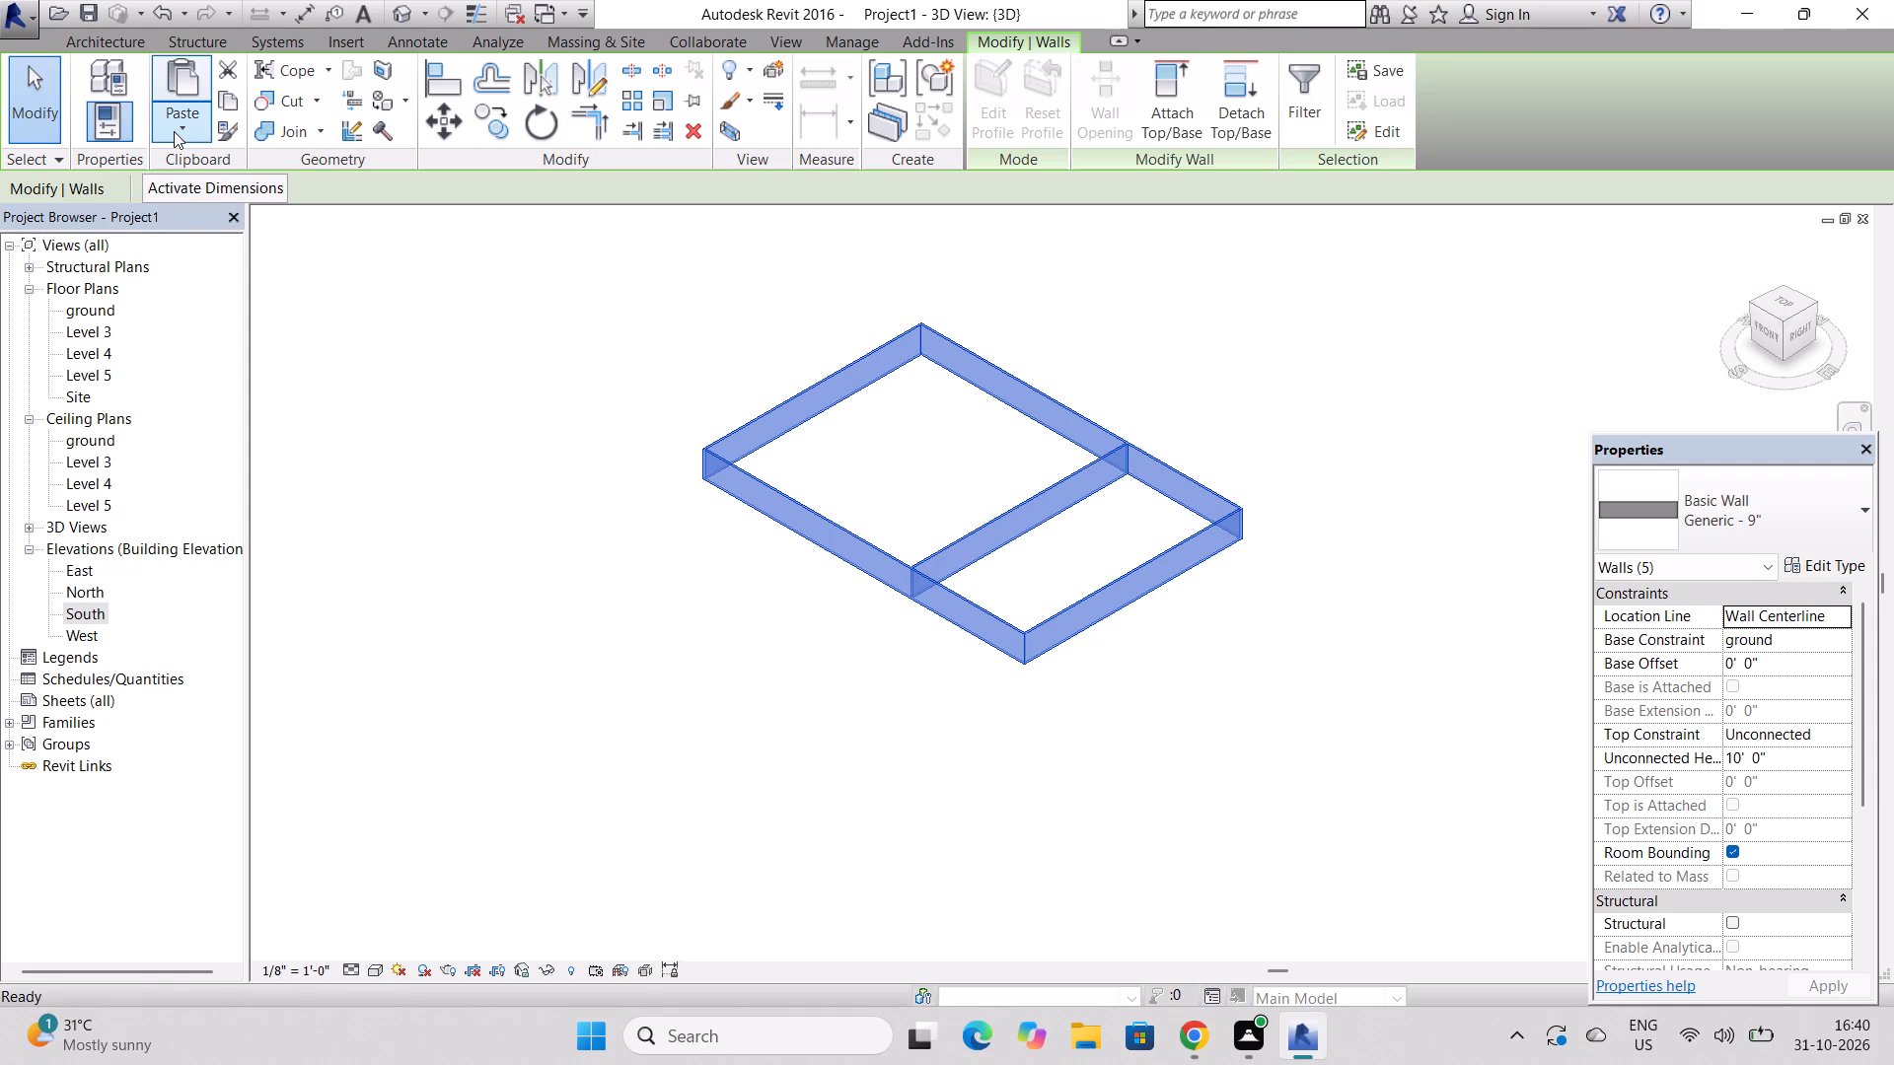
pyautogui.click(174, 131)
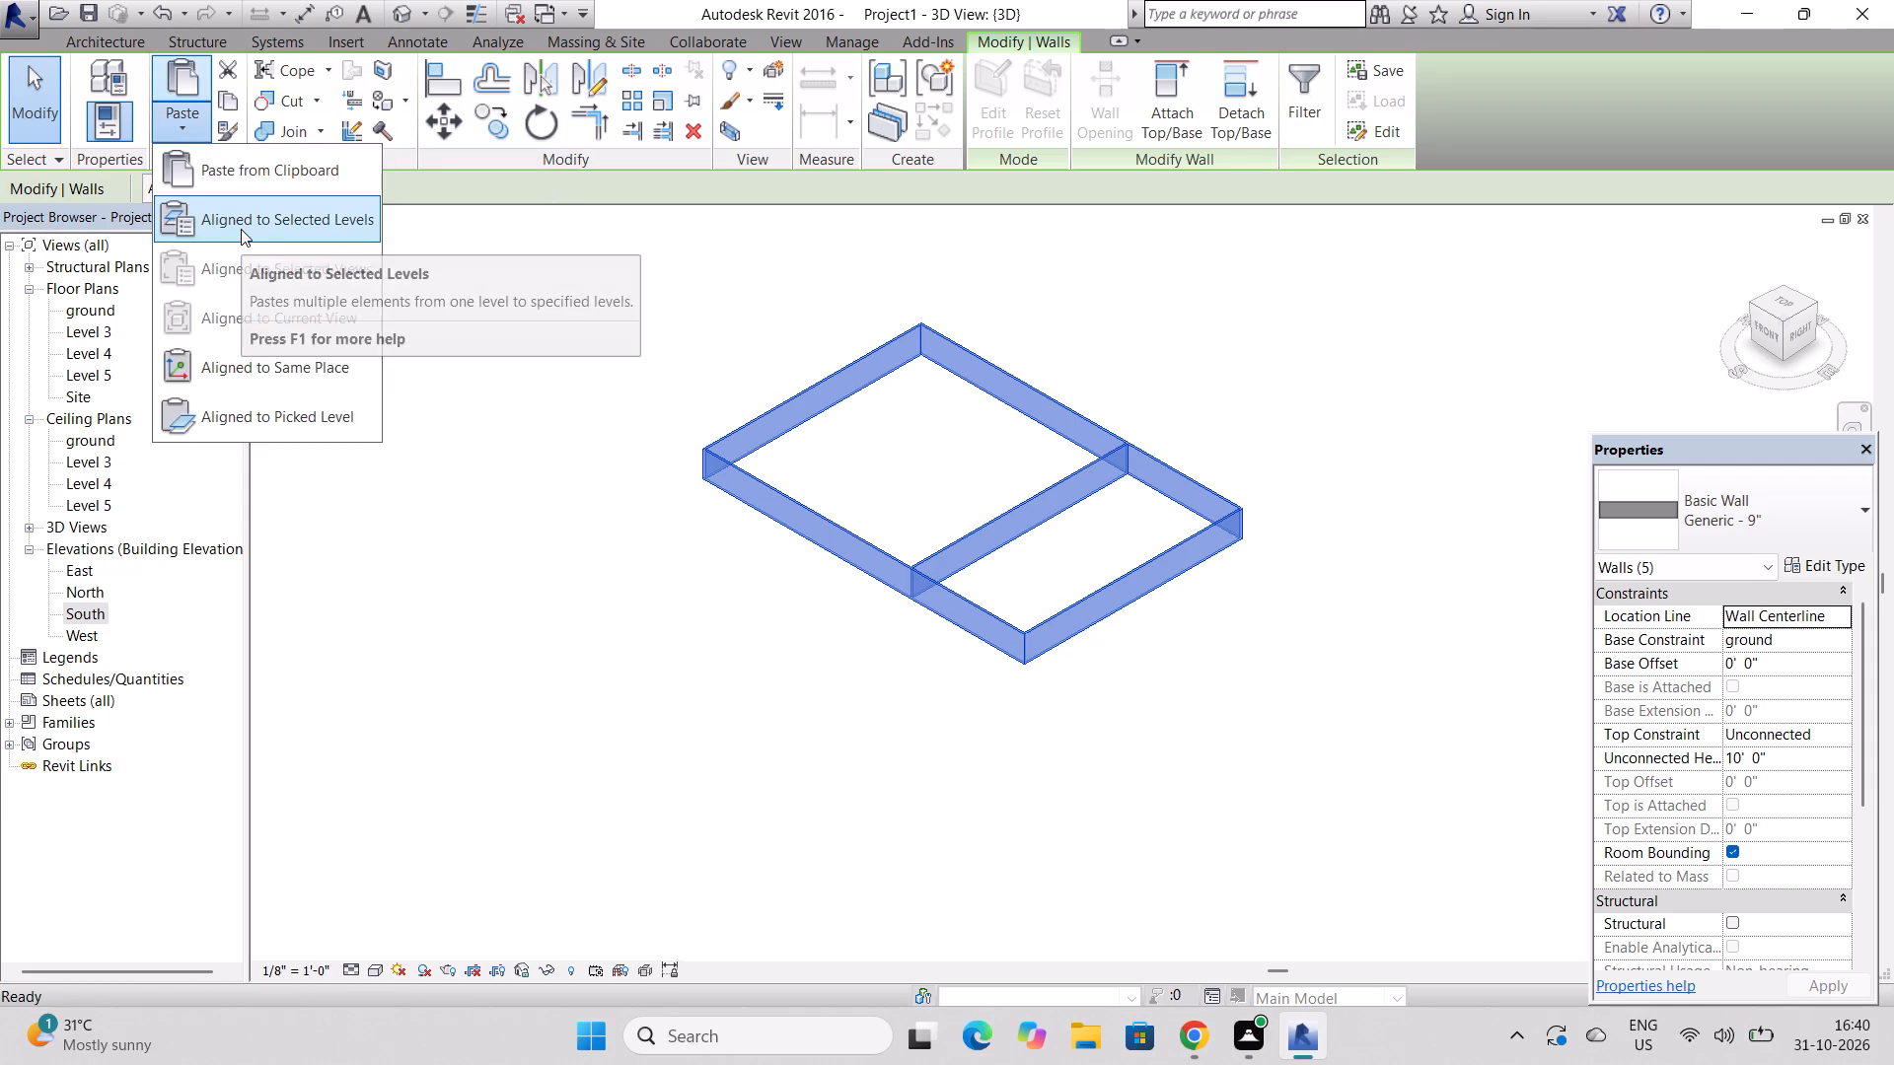
pyautogui.click(241, 229)
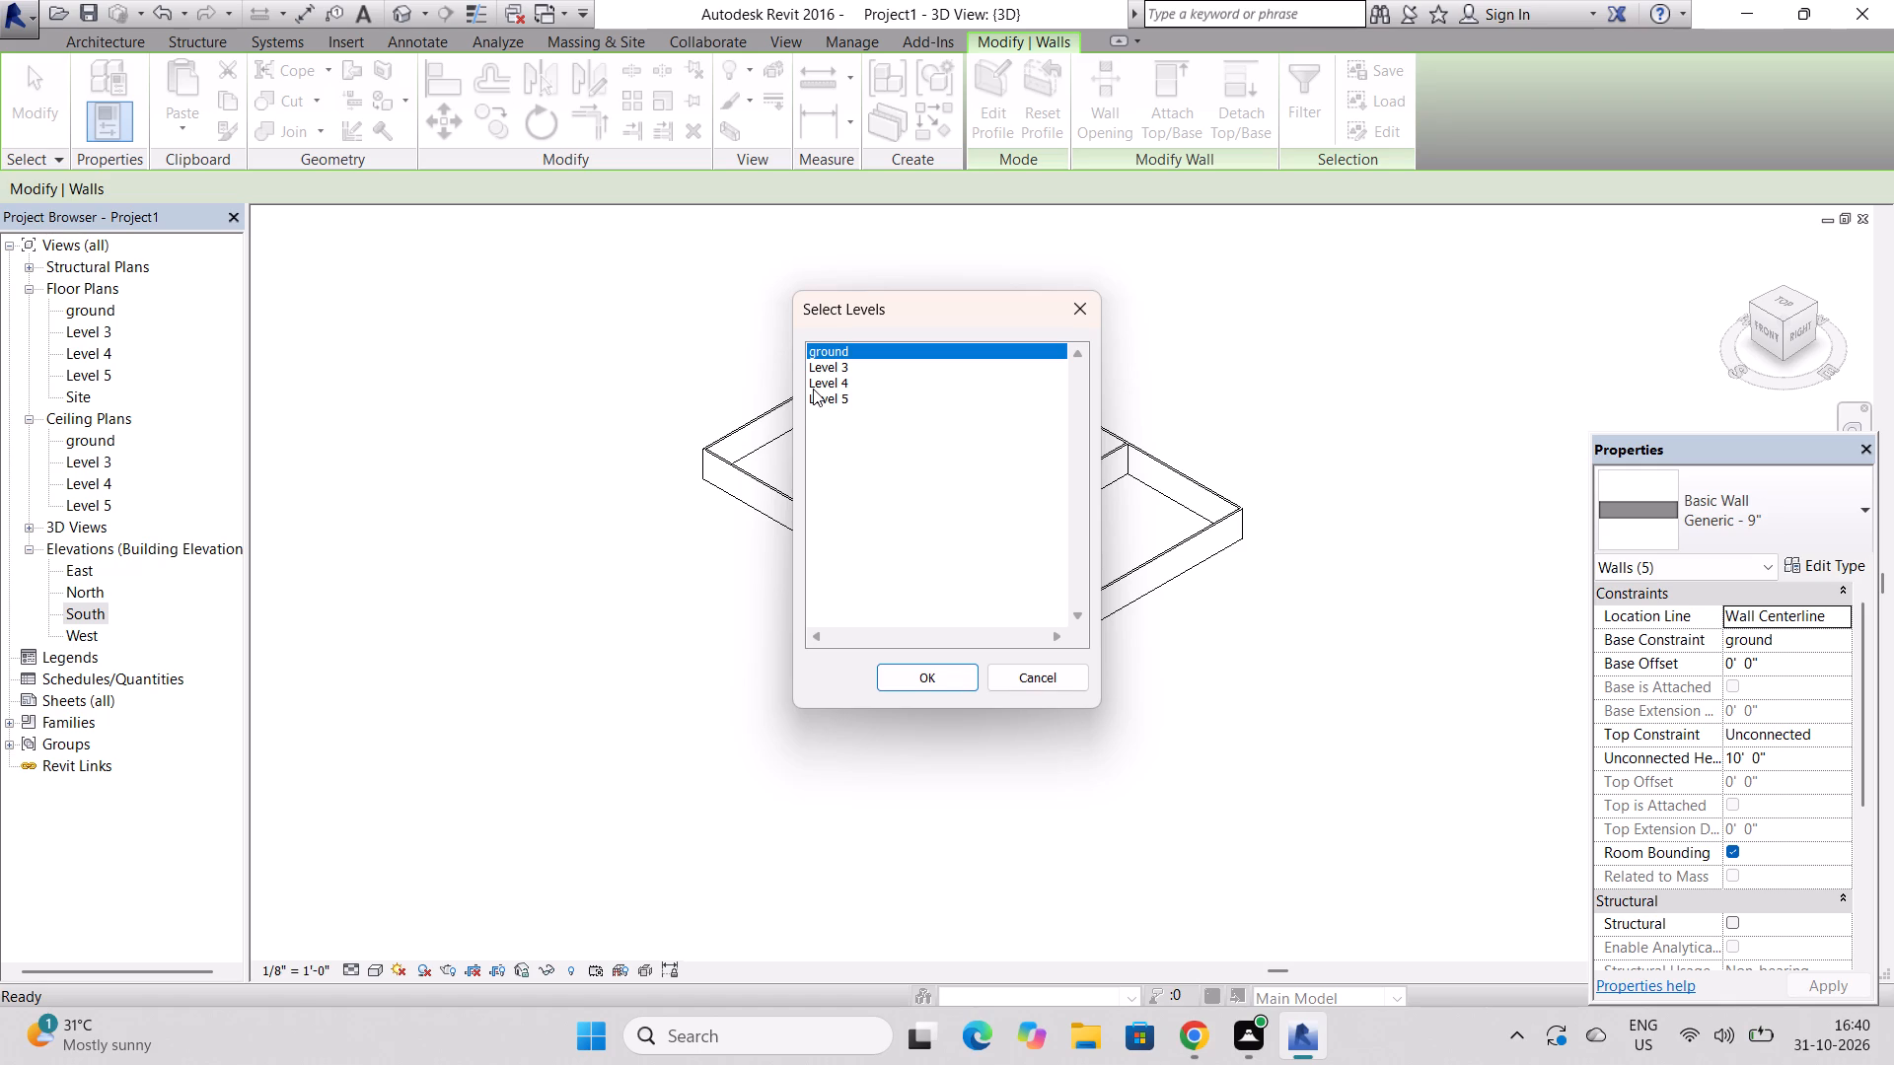
pyautogui.click(822, 365)
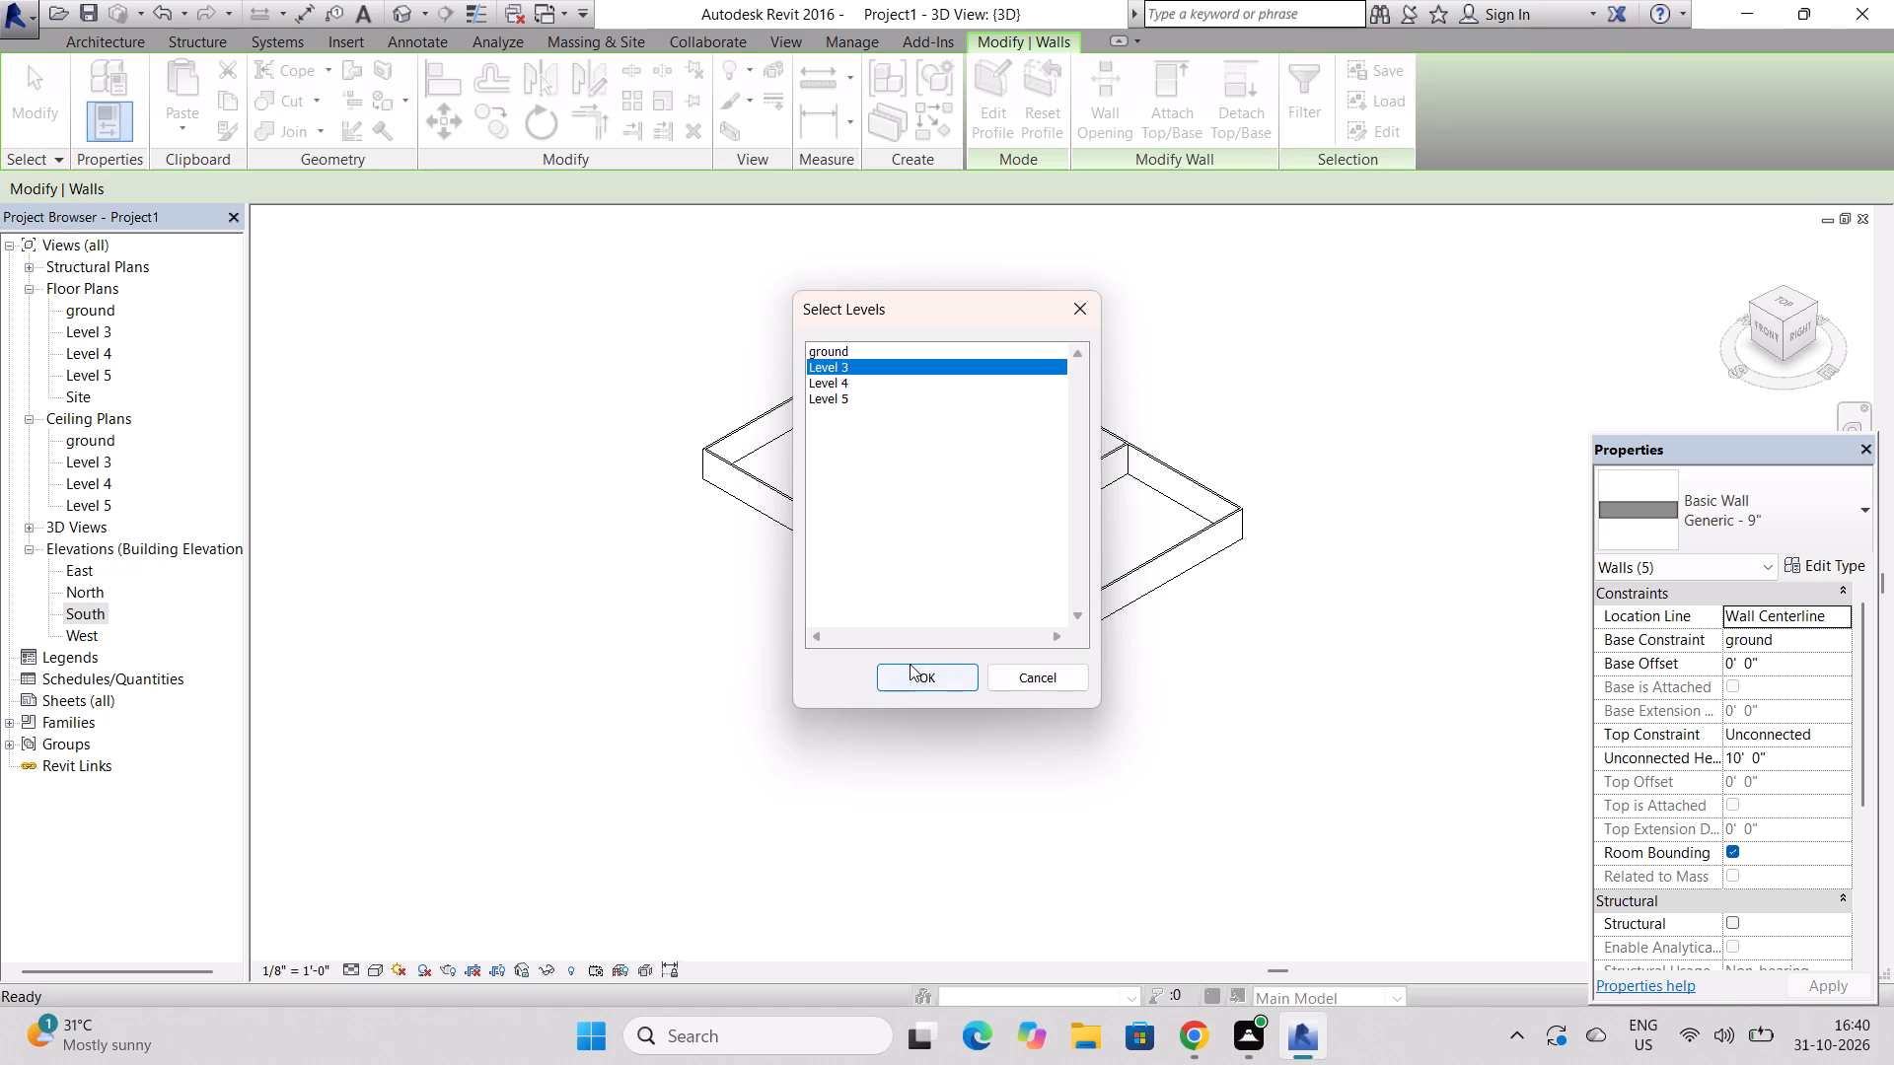
pyautogui.click(911, 675)
pyautogui.press('Escape')
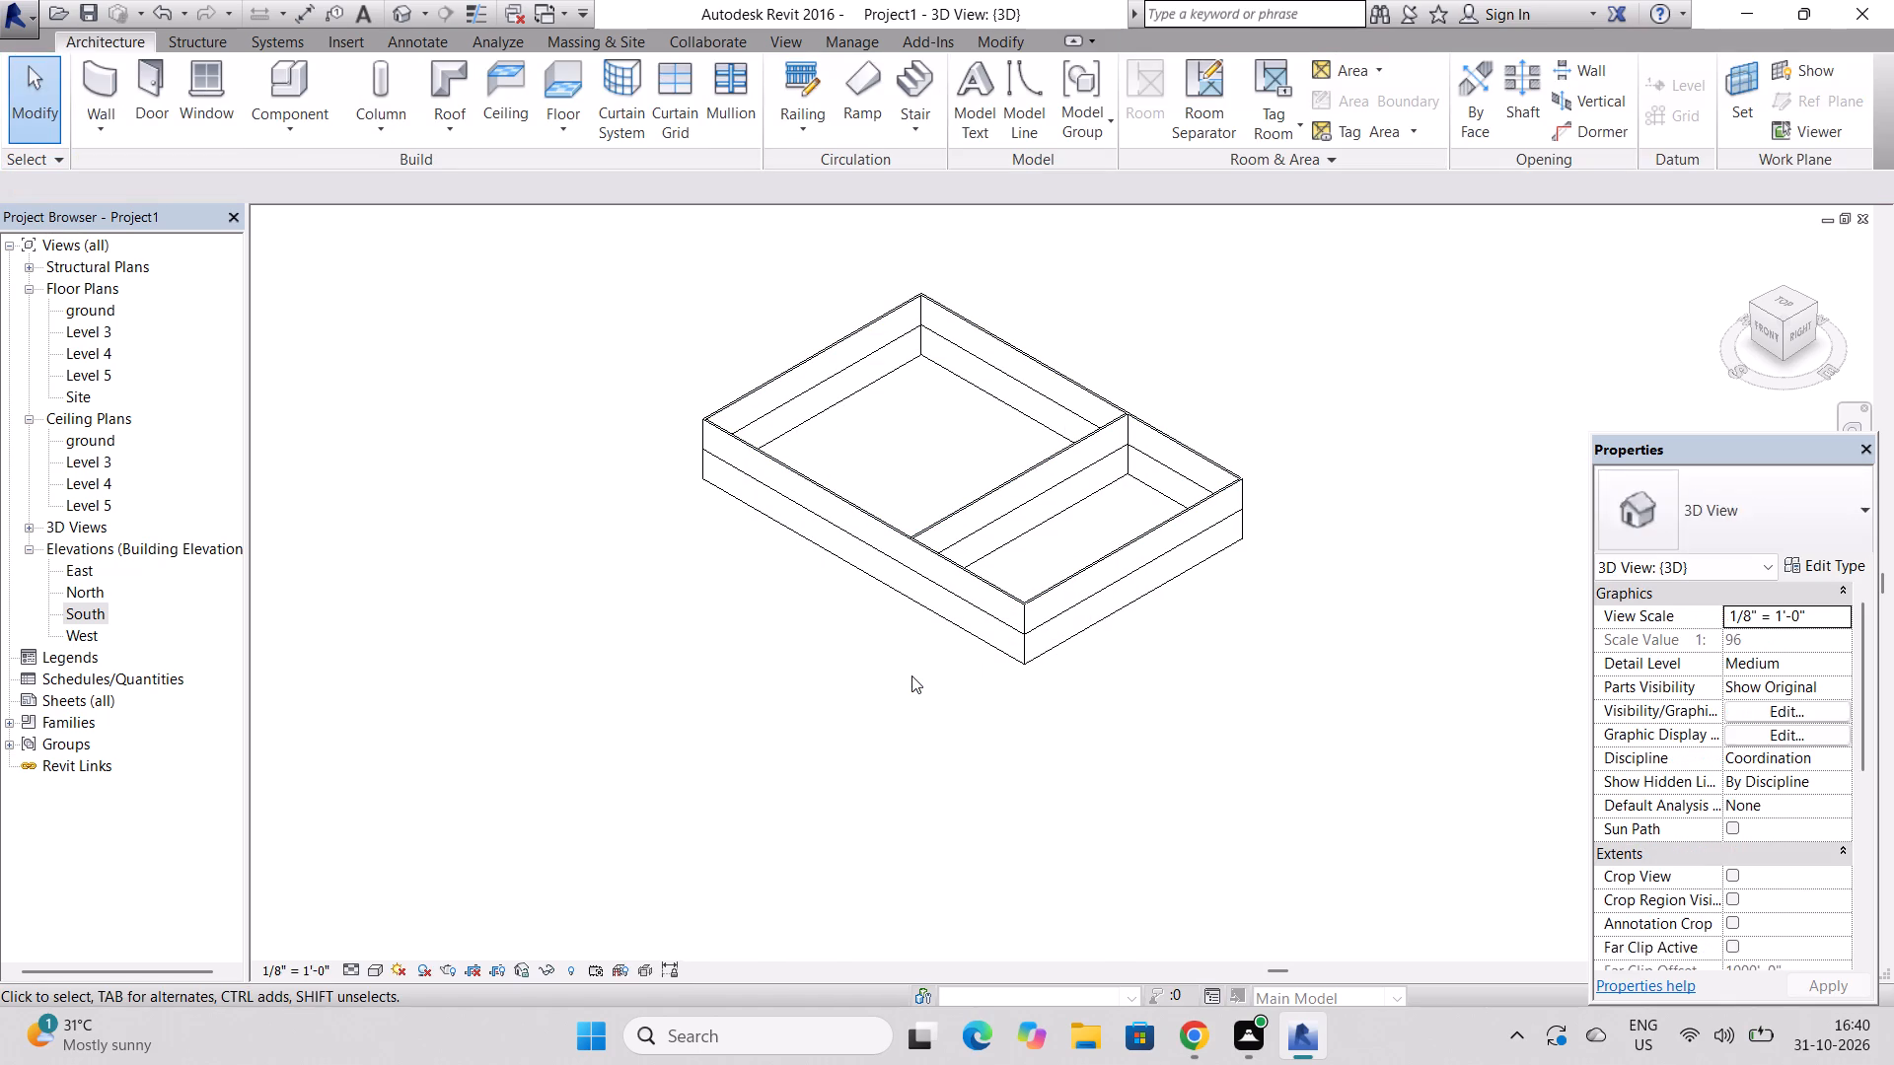
pyautogui.press('Escape')
pyautogui.press('Escape')
pyautogui.press('Escape')
pyautogui.press('Escape')
pyautogui.press('Escape')
pyautogui.press('Escape')
pyautogui.press('Escape')
pyautogui.press('Escape')
pyautogui.press('Escape')
pyautogui.press('Escape')
pyautogui.press('Escape')
pyautogui.press('Escape')
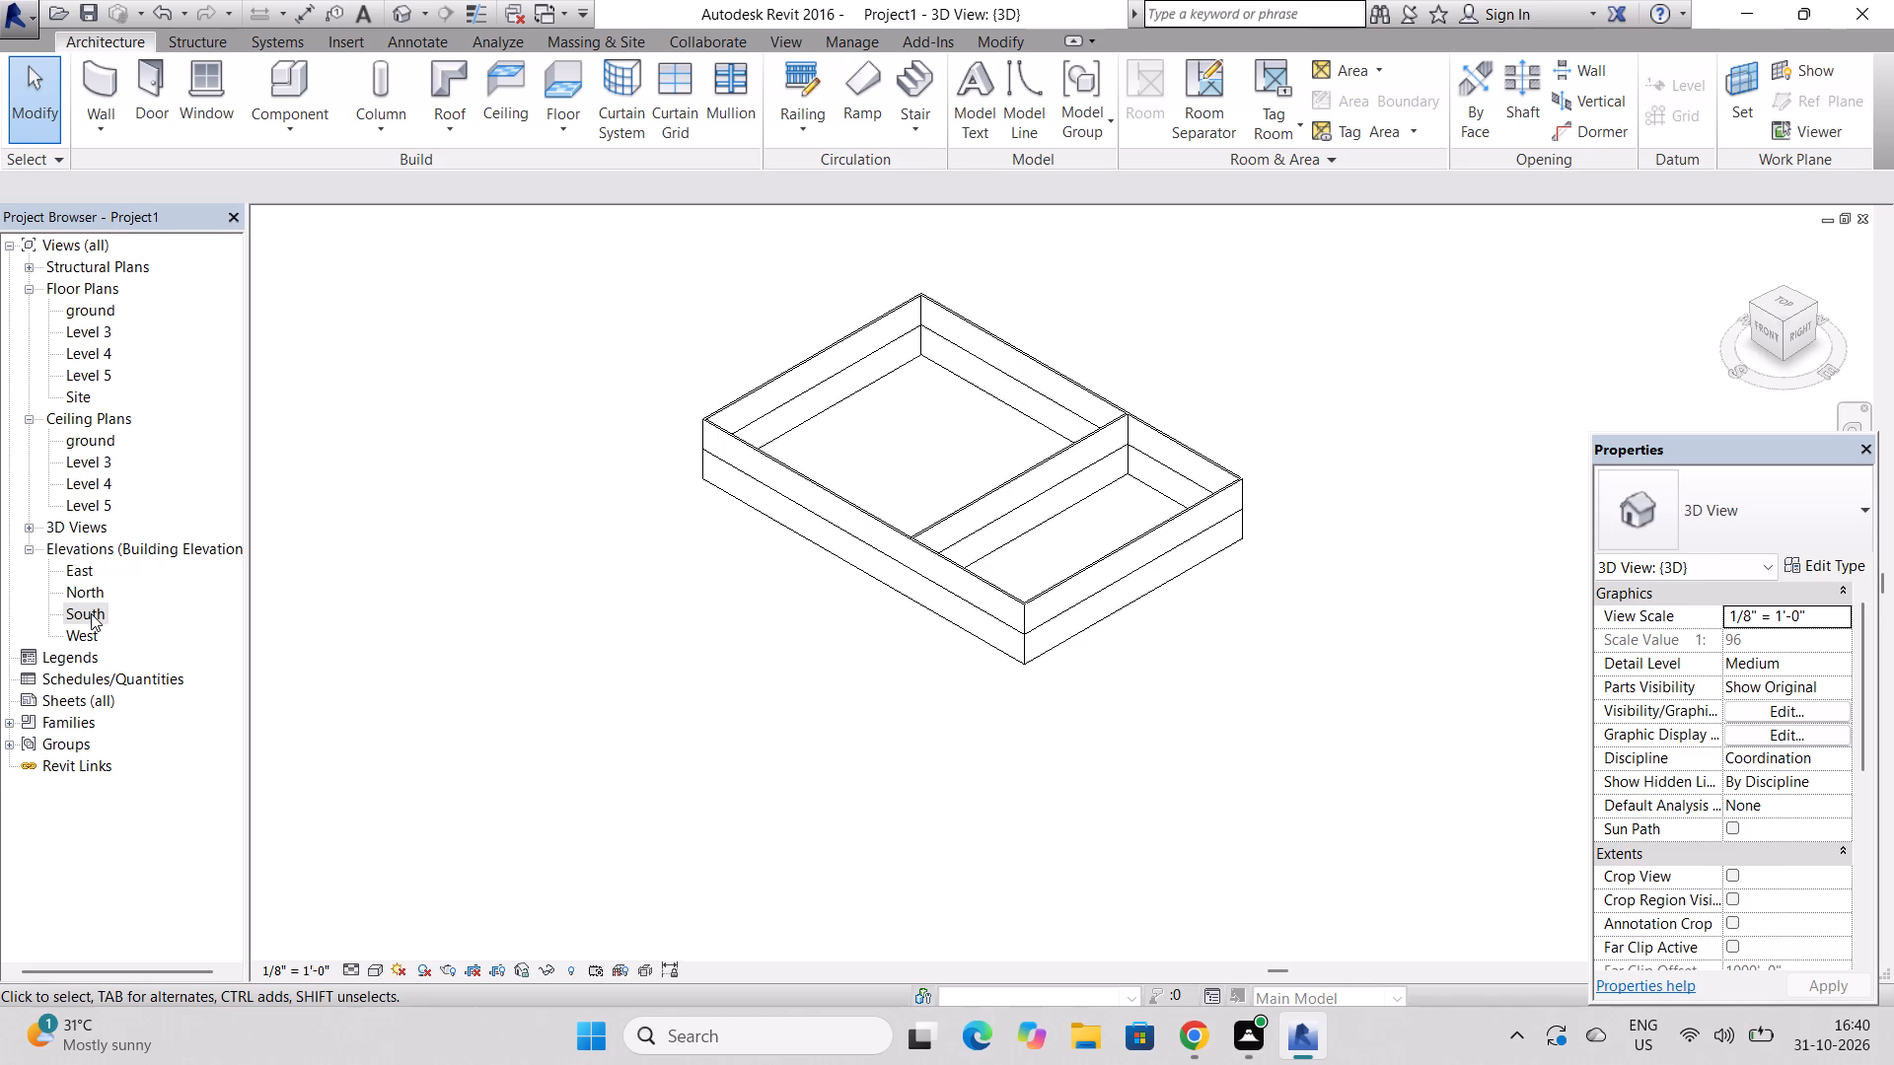
# Open the South elevation and rename the level at 10' 0" as Level 1, renaming its corresponding views too.
pyautogui.doubleClick(91, 613)
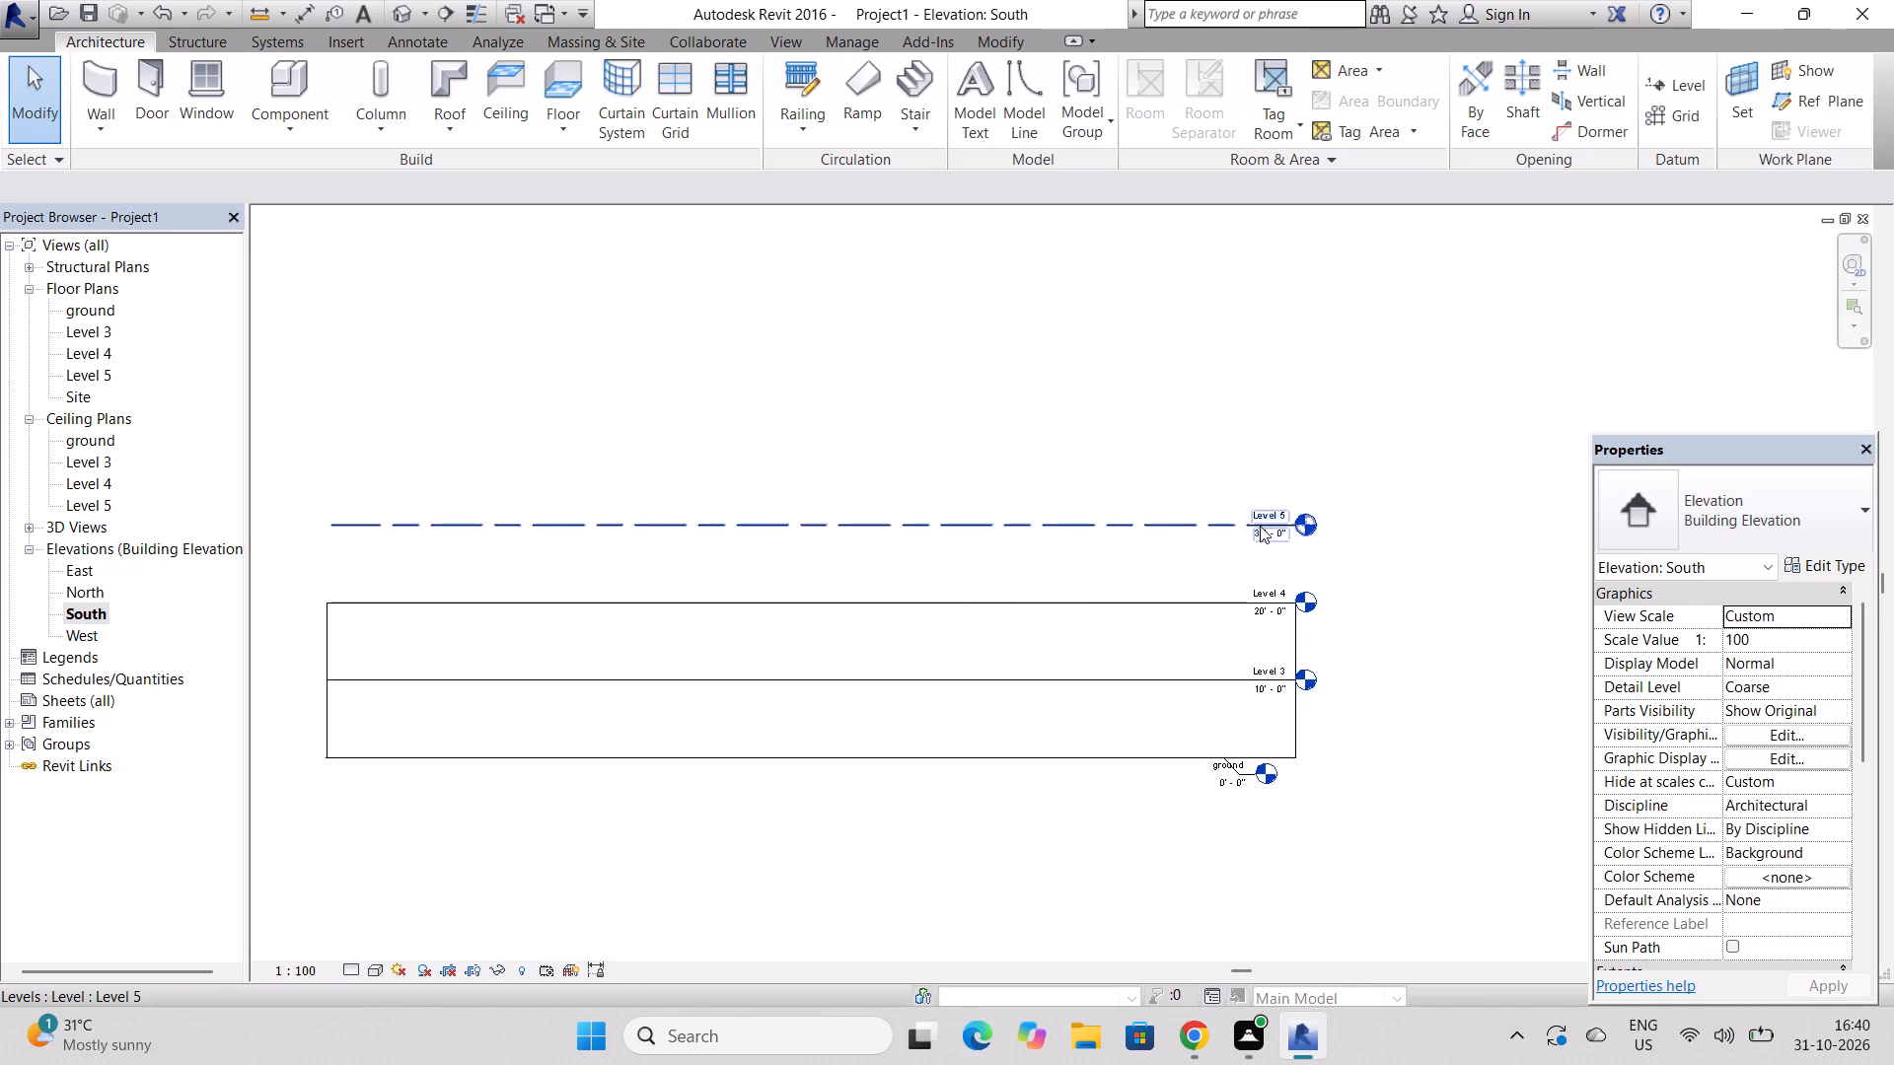
pyautogui.scroll(-5, 1260, 526)
pyautogui.scroll(5, 1260, 526)
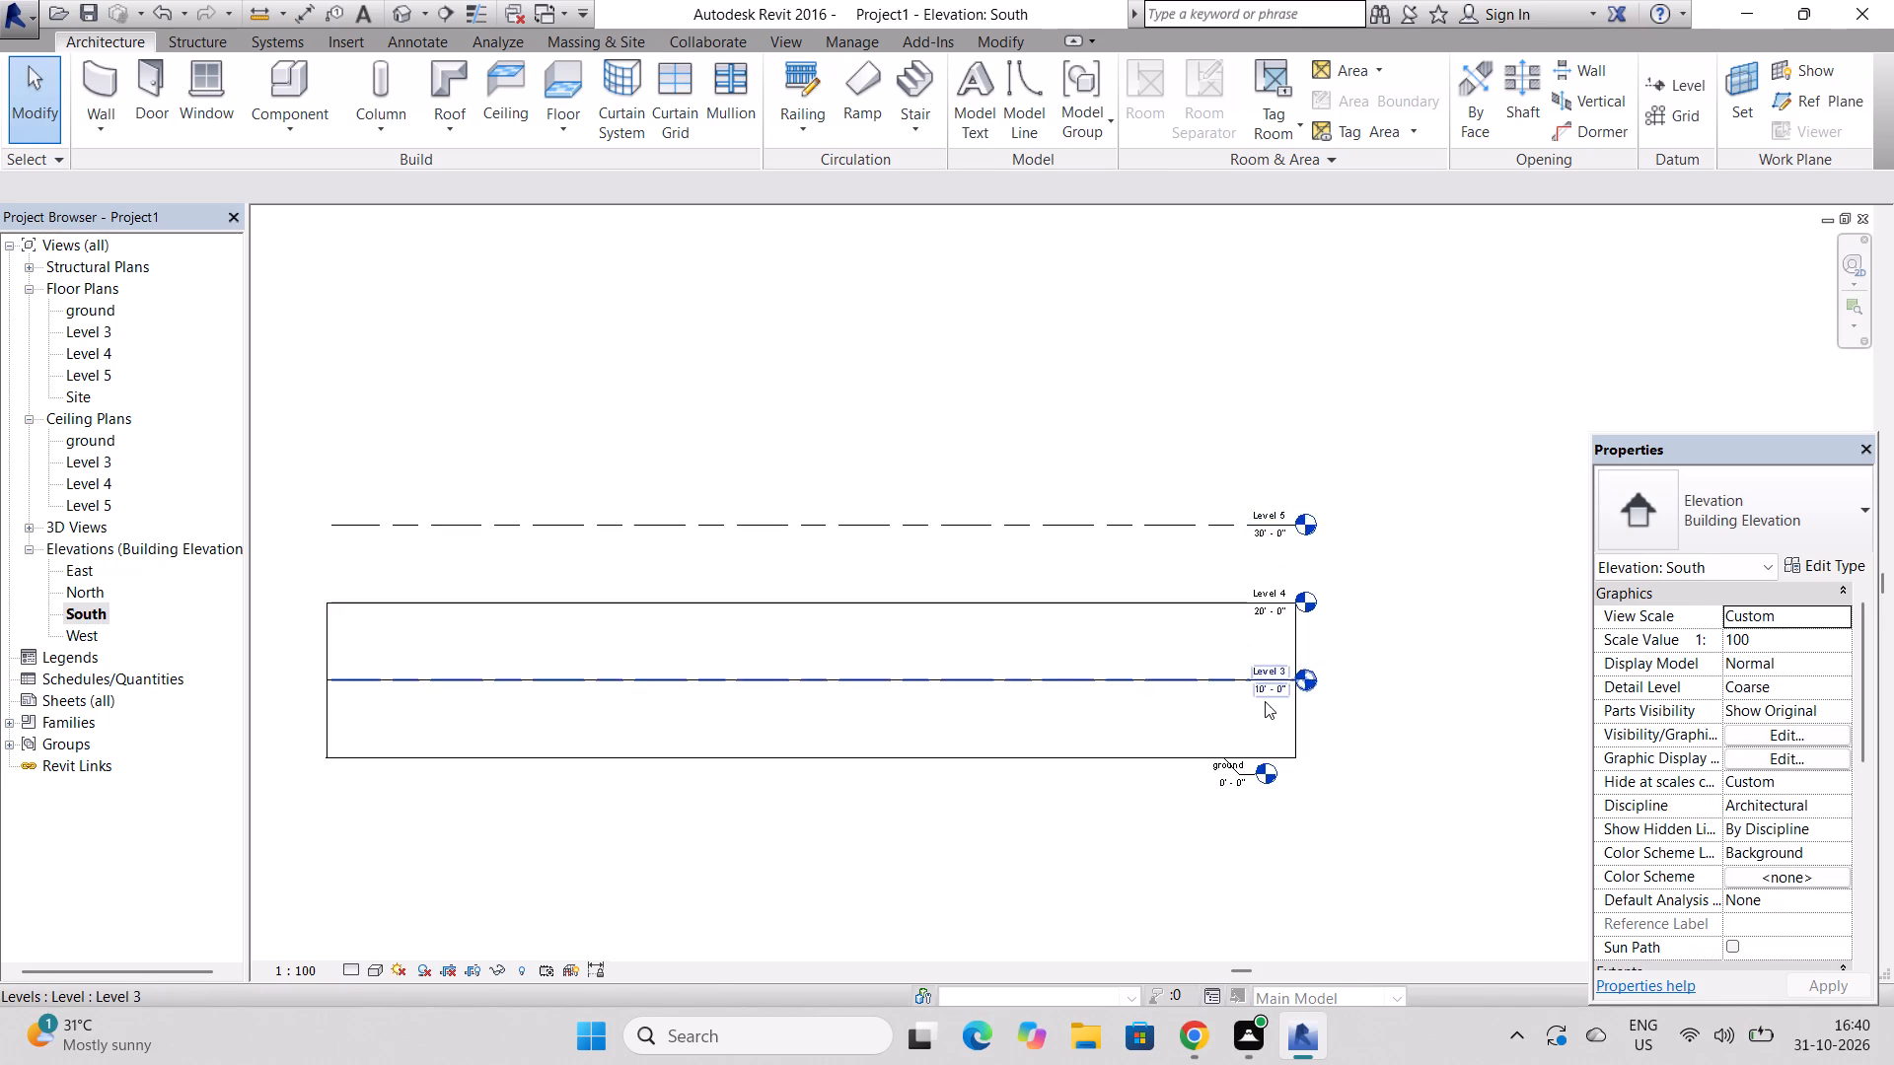
pyautogui.scroll(9, 1265, 701)
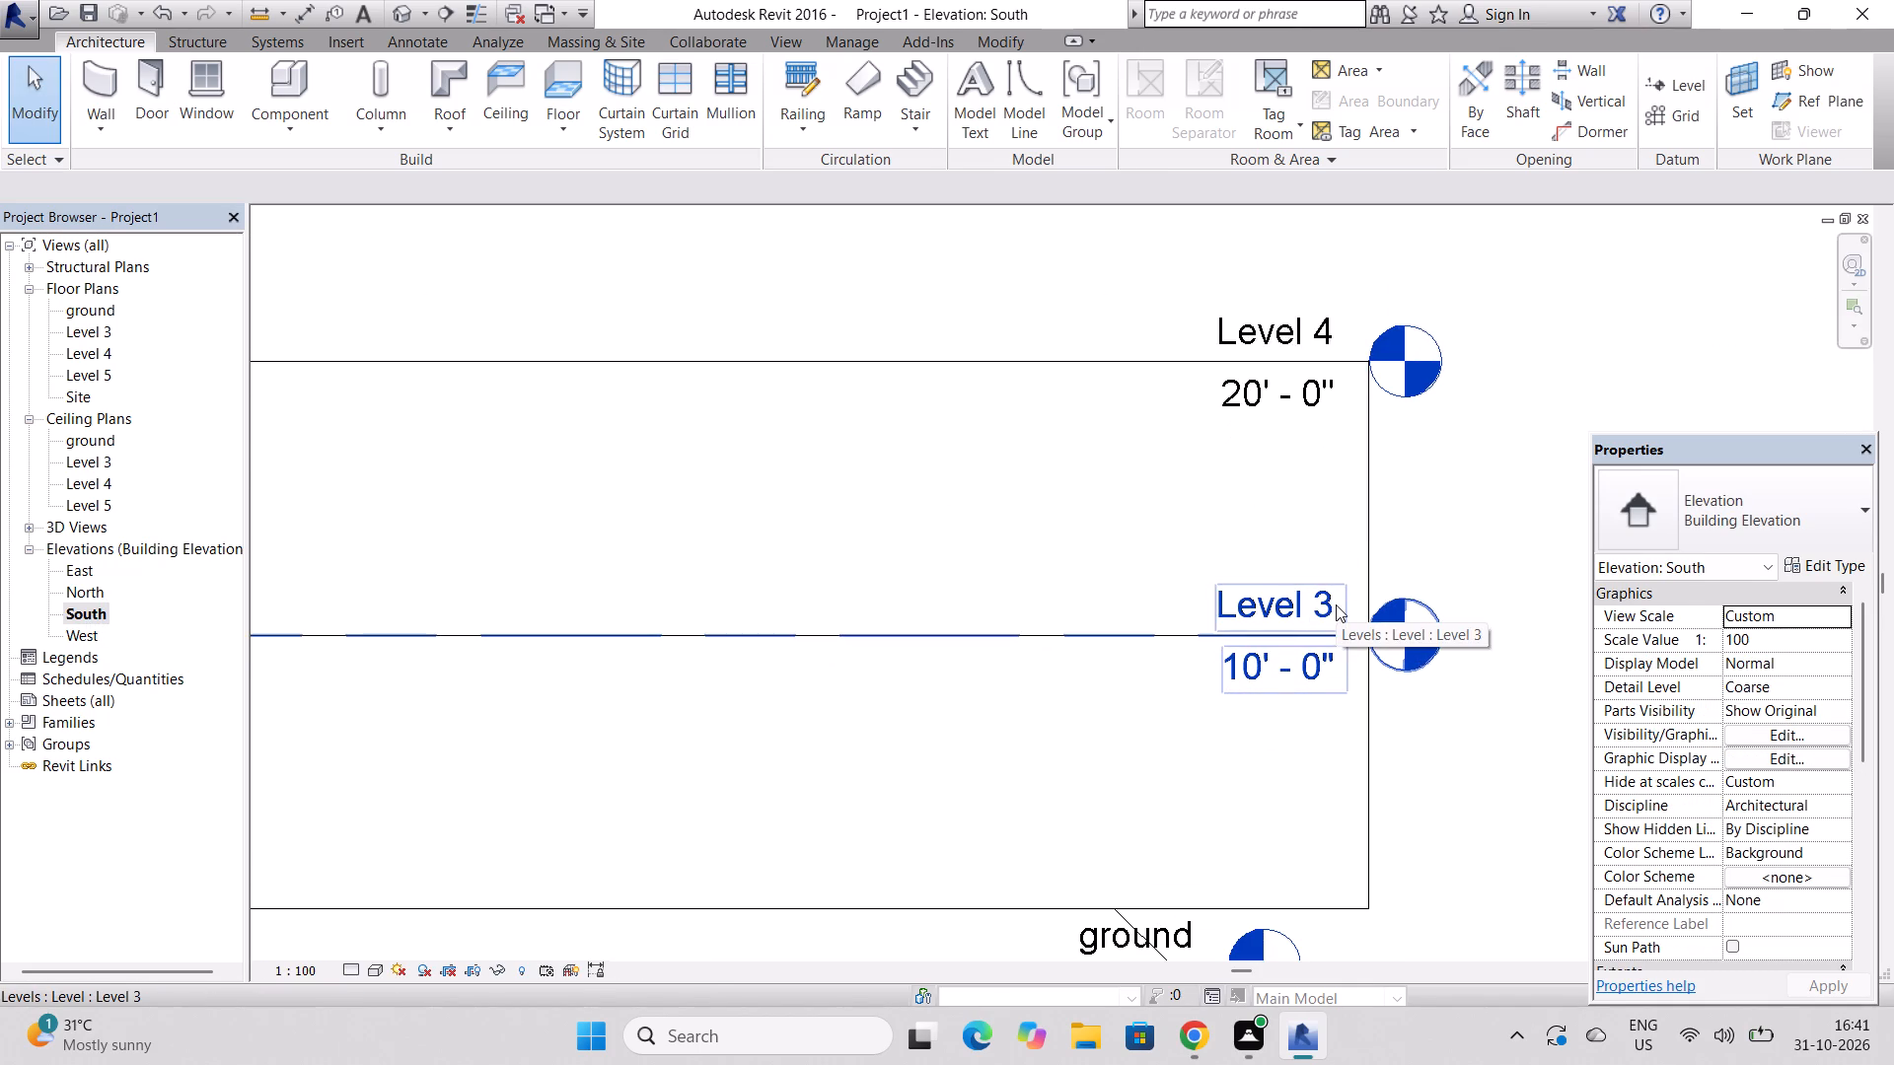
pyautogui.click(1322, 606)
pyautogui.click(1322, 606)
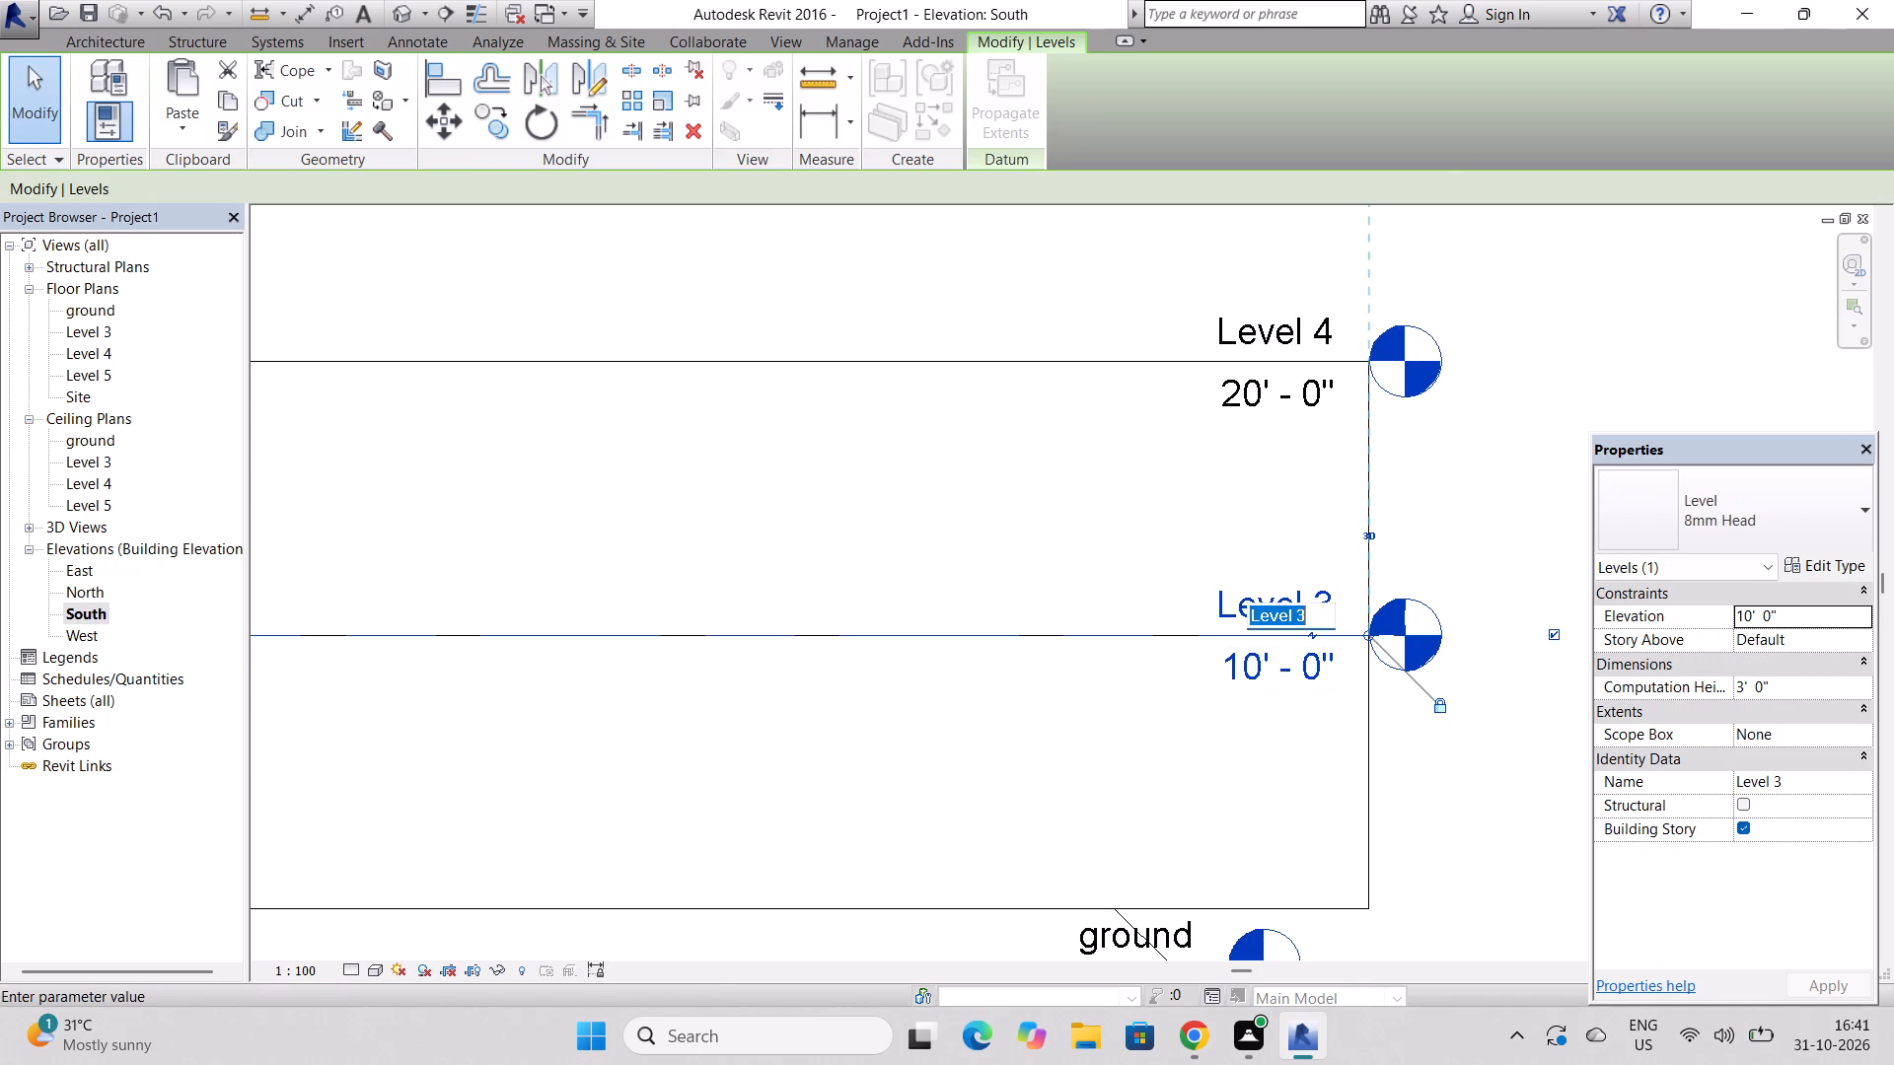
pyautogui.click(1322, 610)
pyautogui.press('BackSpace')
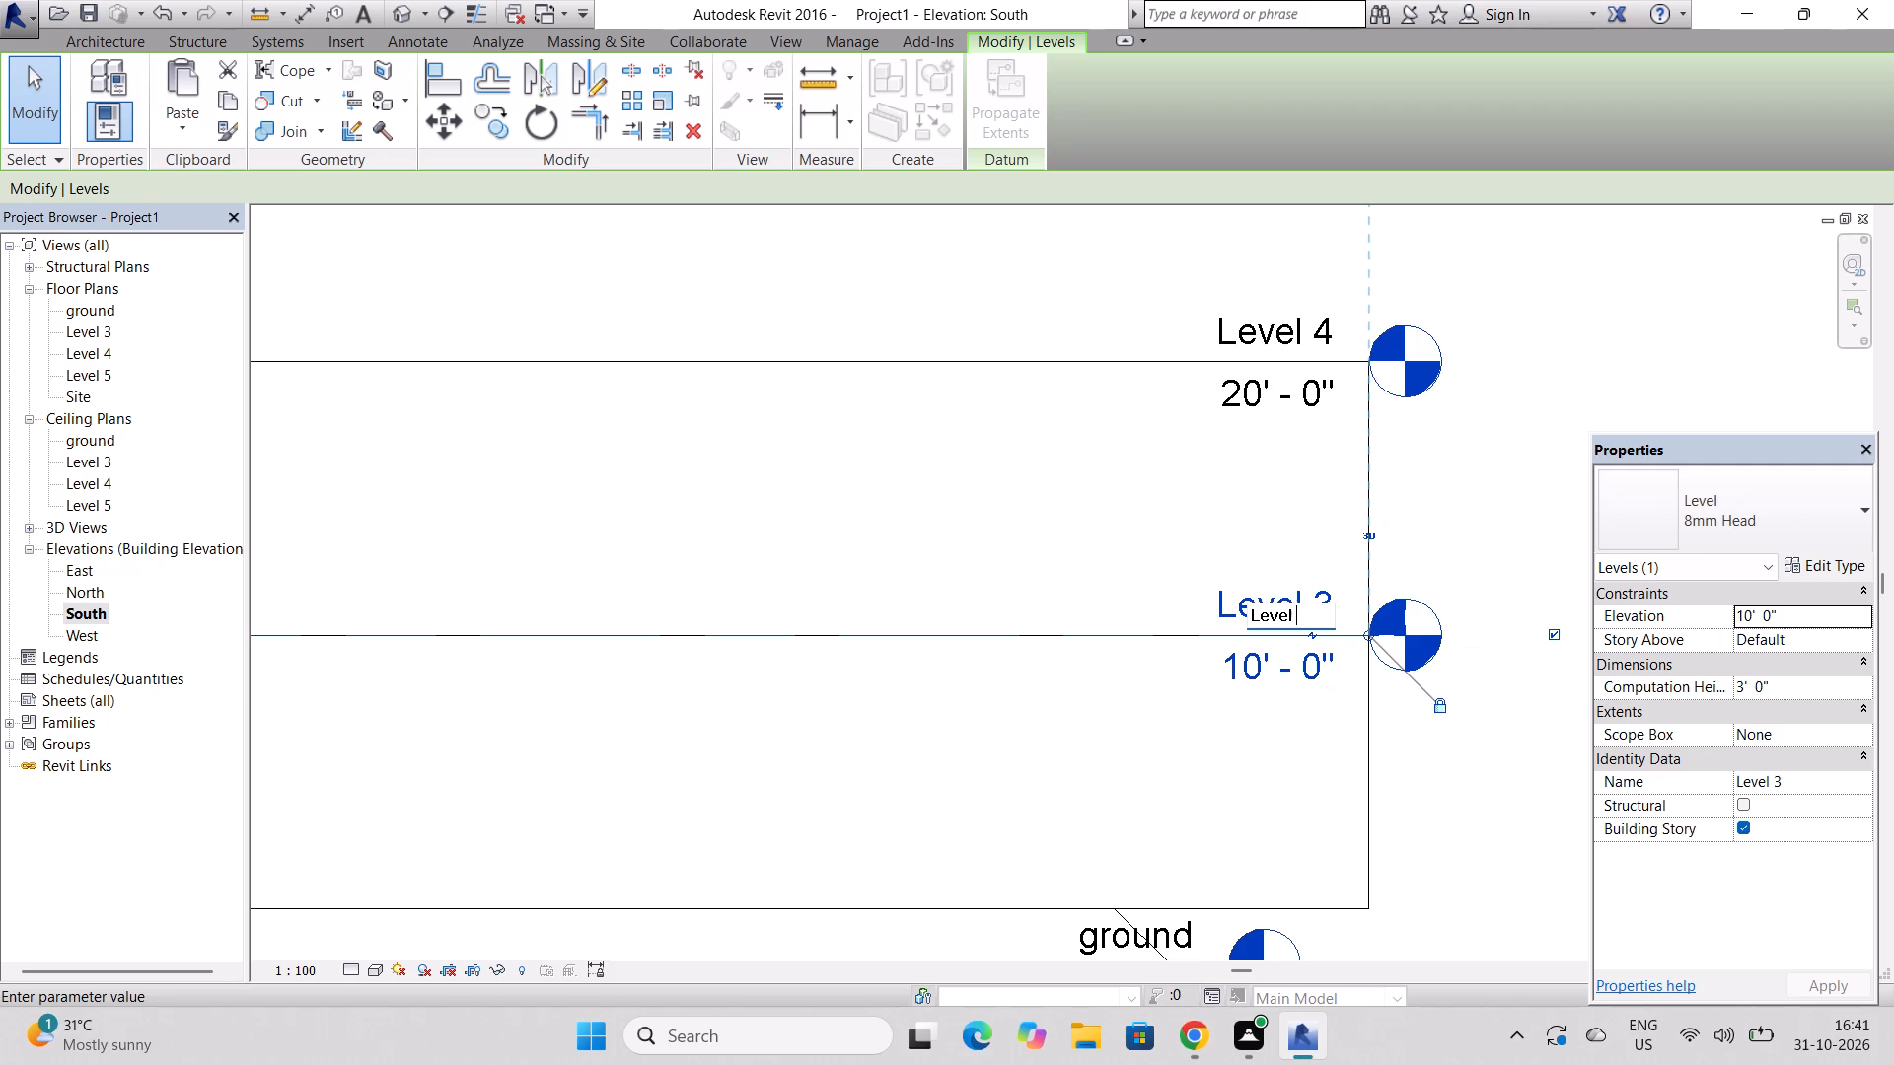
pyautogui.press('1')
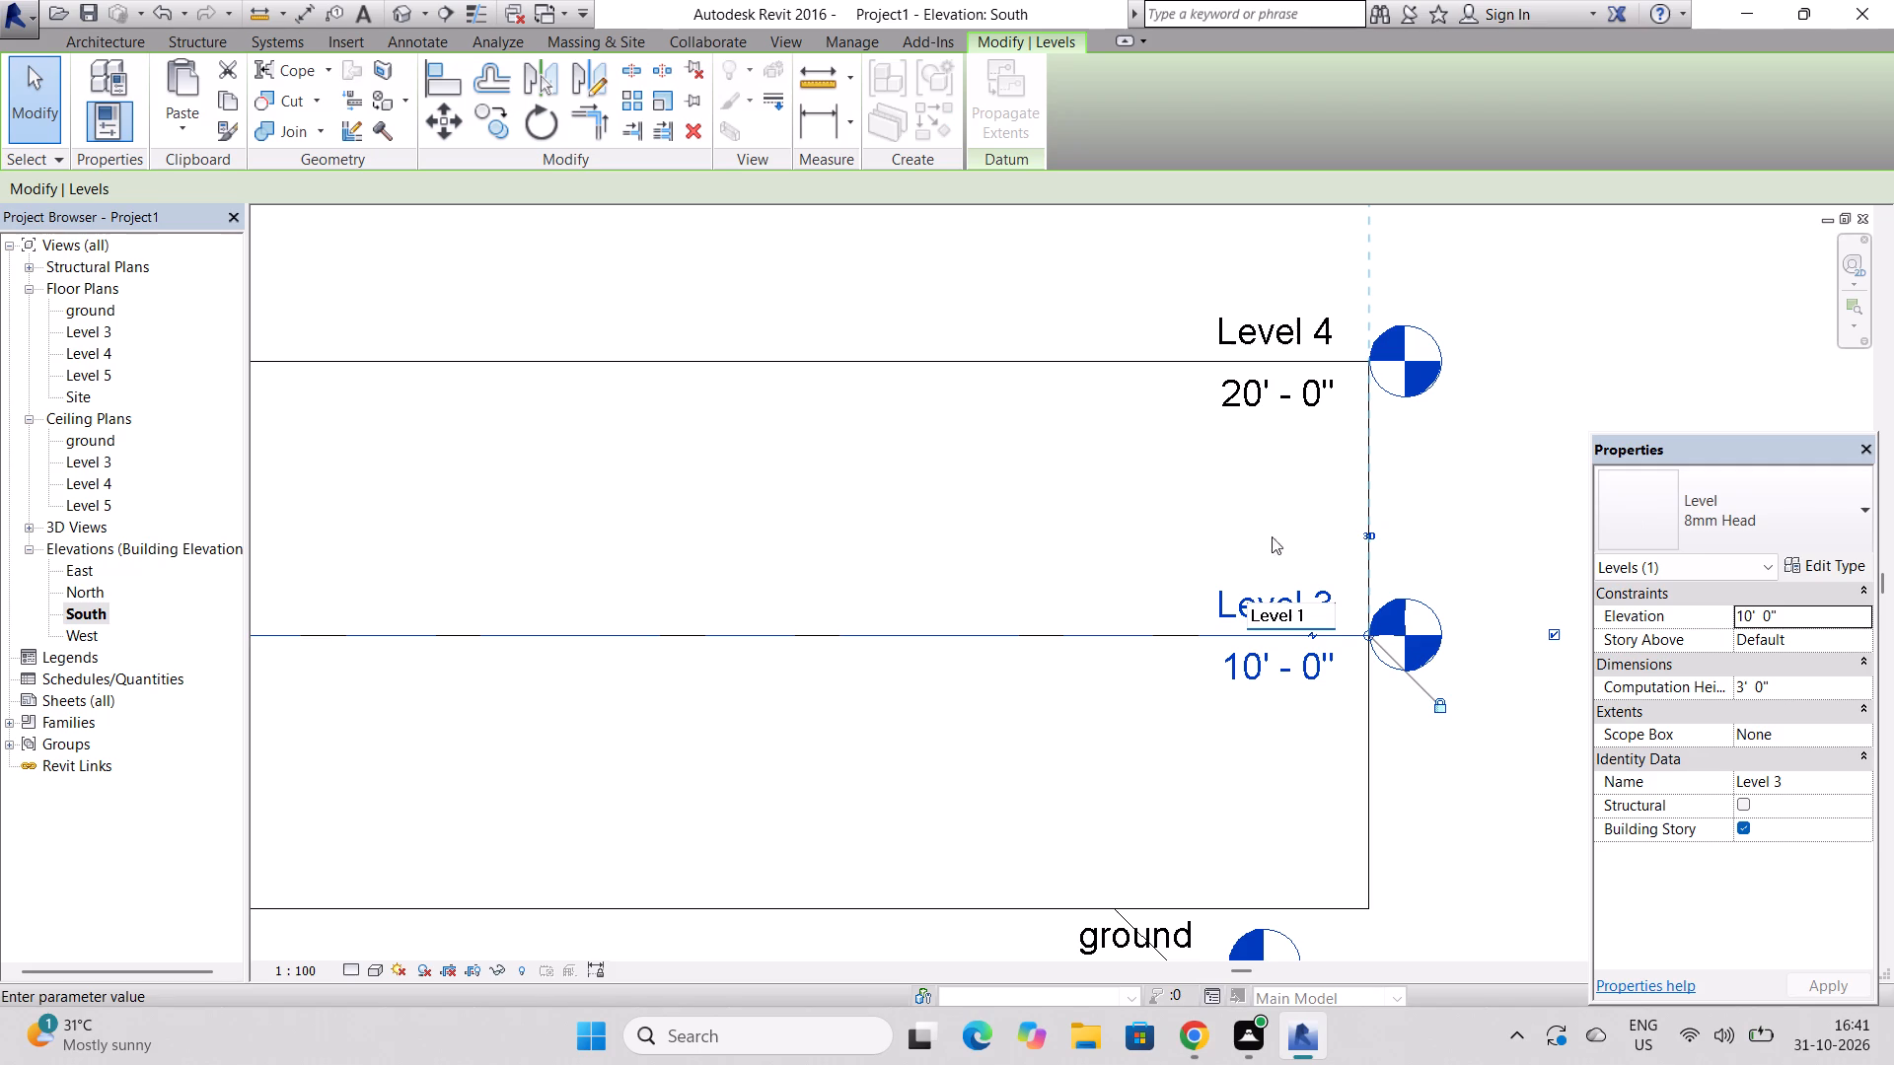
pyautogui.click(1267, 516)
pyautogui.click(1008, 523)
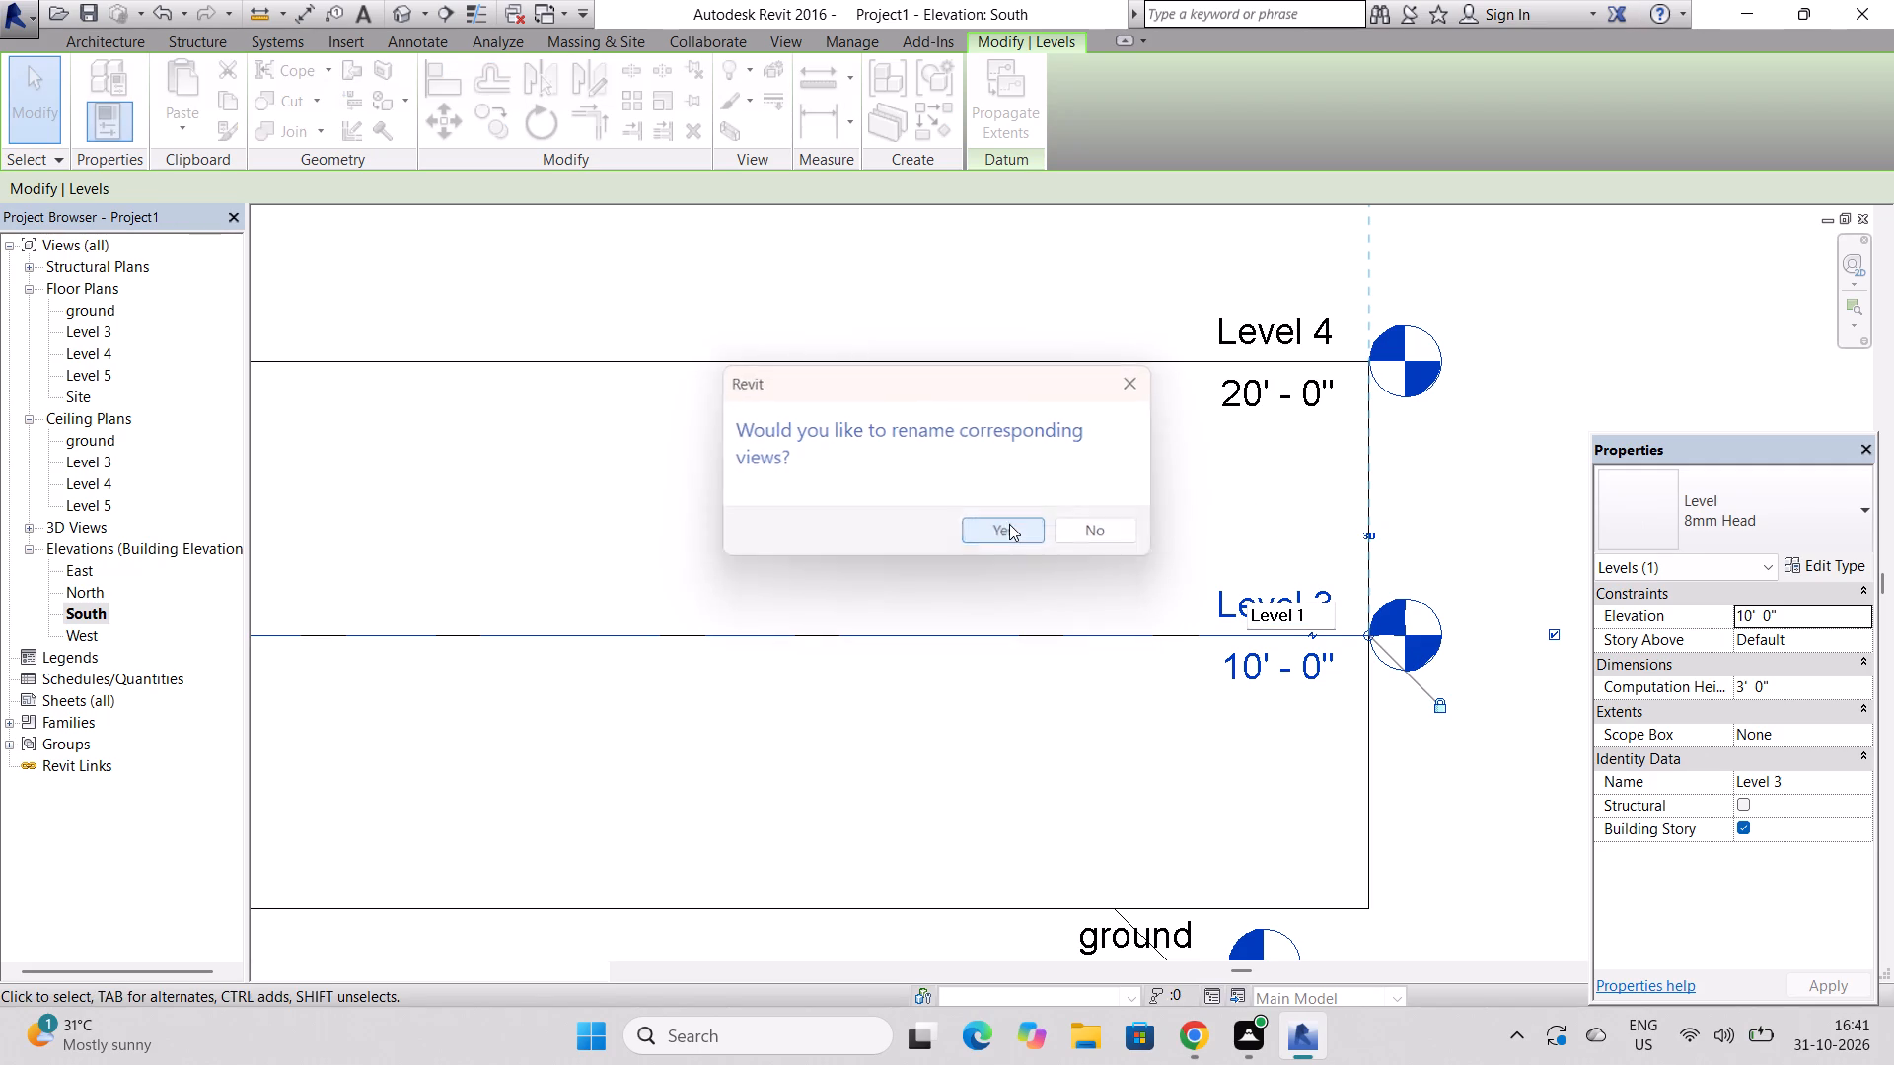
# Rename the level at 20' 0" as Level 2, together with its corresponding views.
pyautogui.scroll(-4, 1137, 577)
pyautogui.scroll(6, 1243, 427)
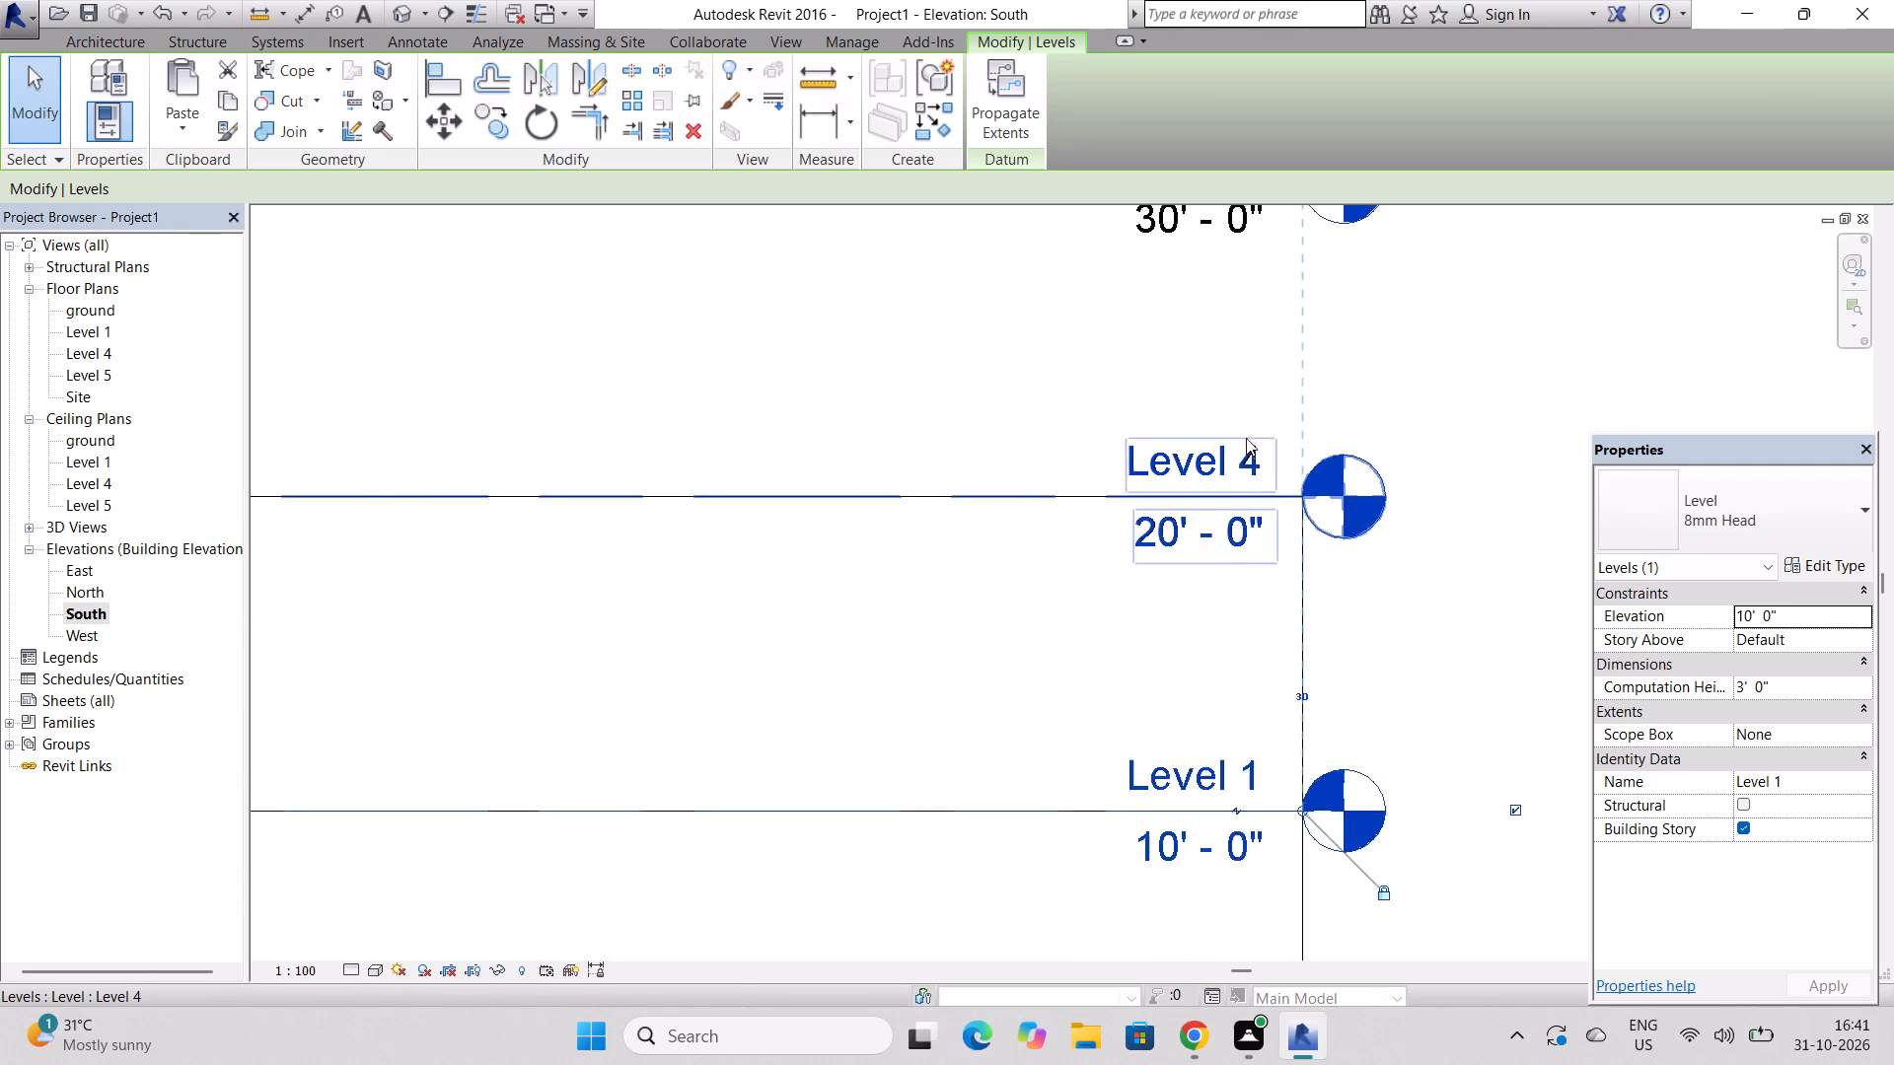
pyautogui.doubleClick(1254, 466)
pyautogui.click(1255, 485)
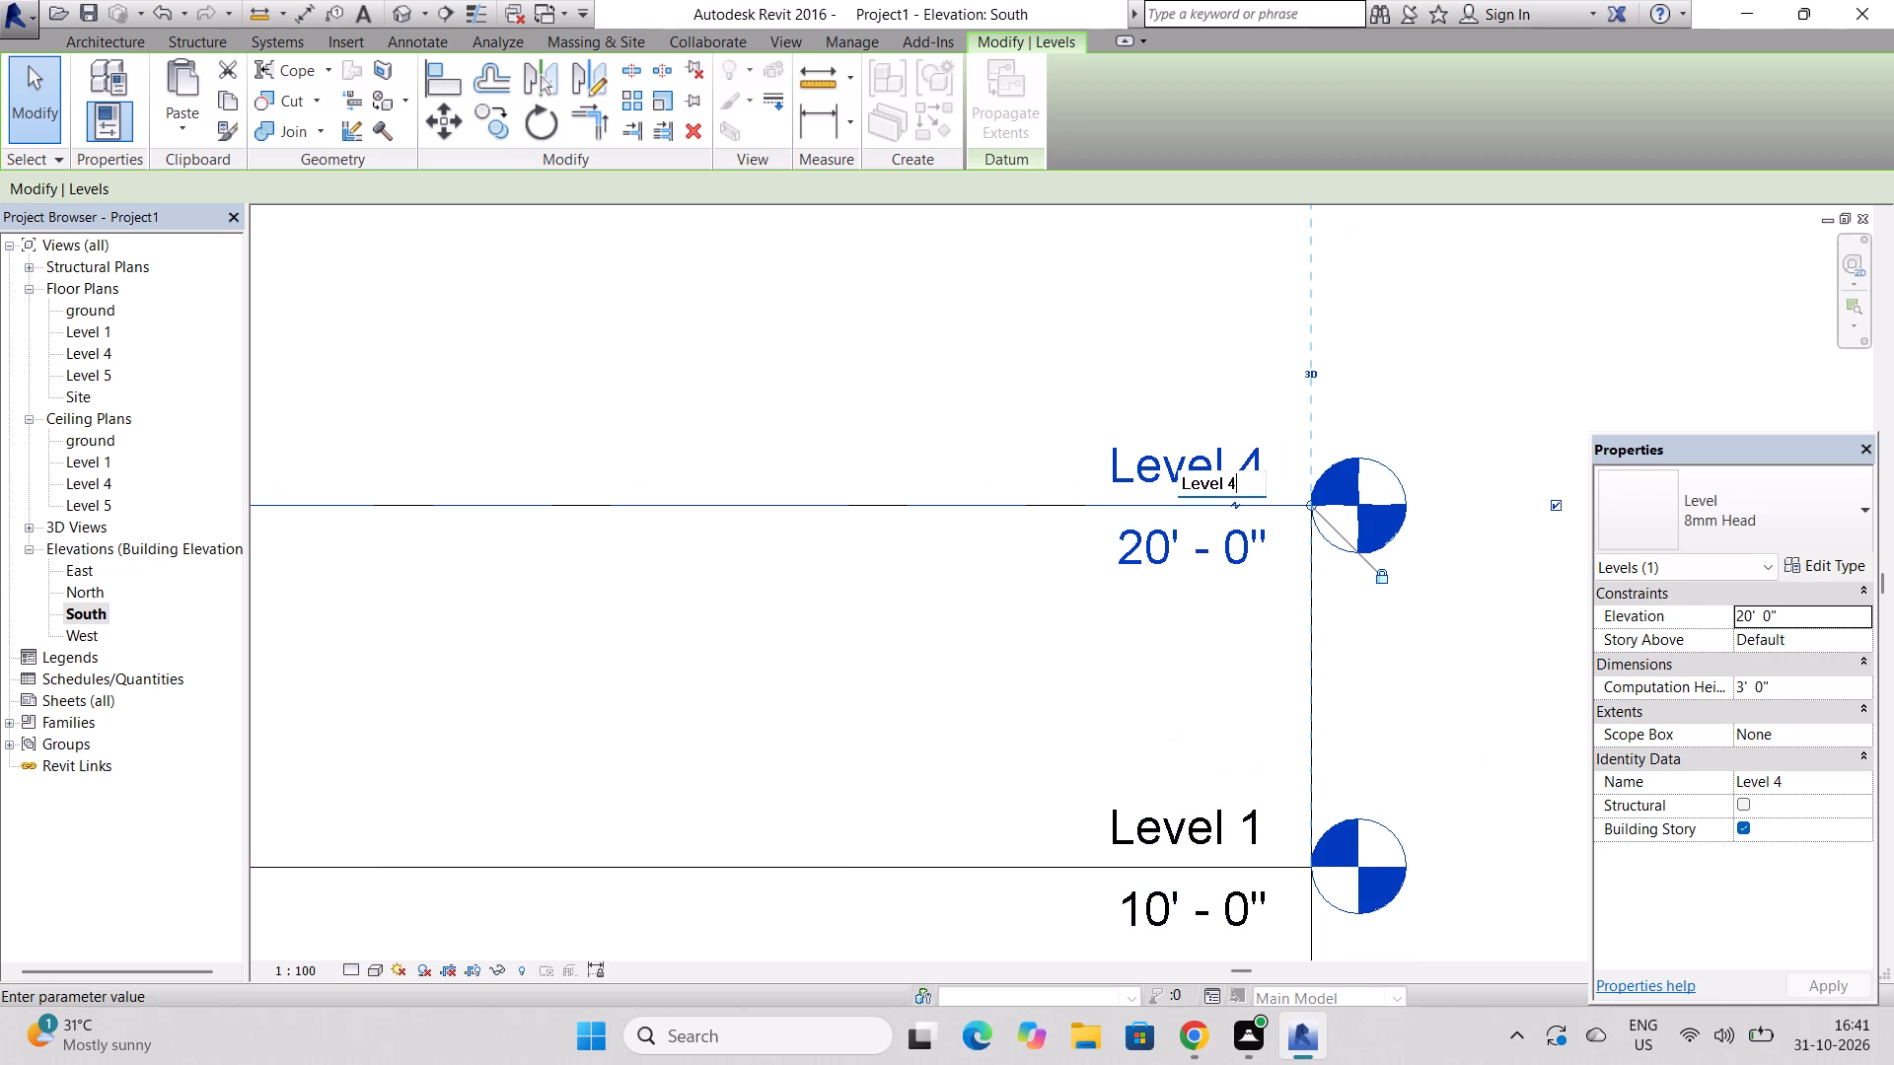
pyautogui.press('BackSpace')
pyautogui.press('2')
pyautogui.click(955, 452)
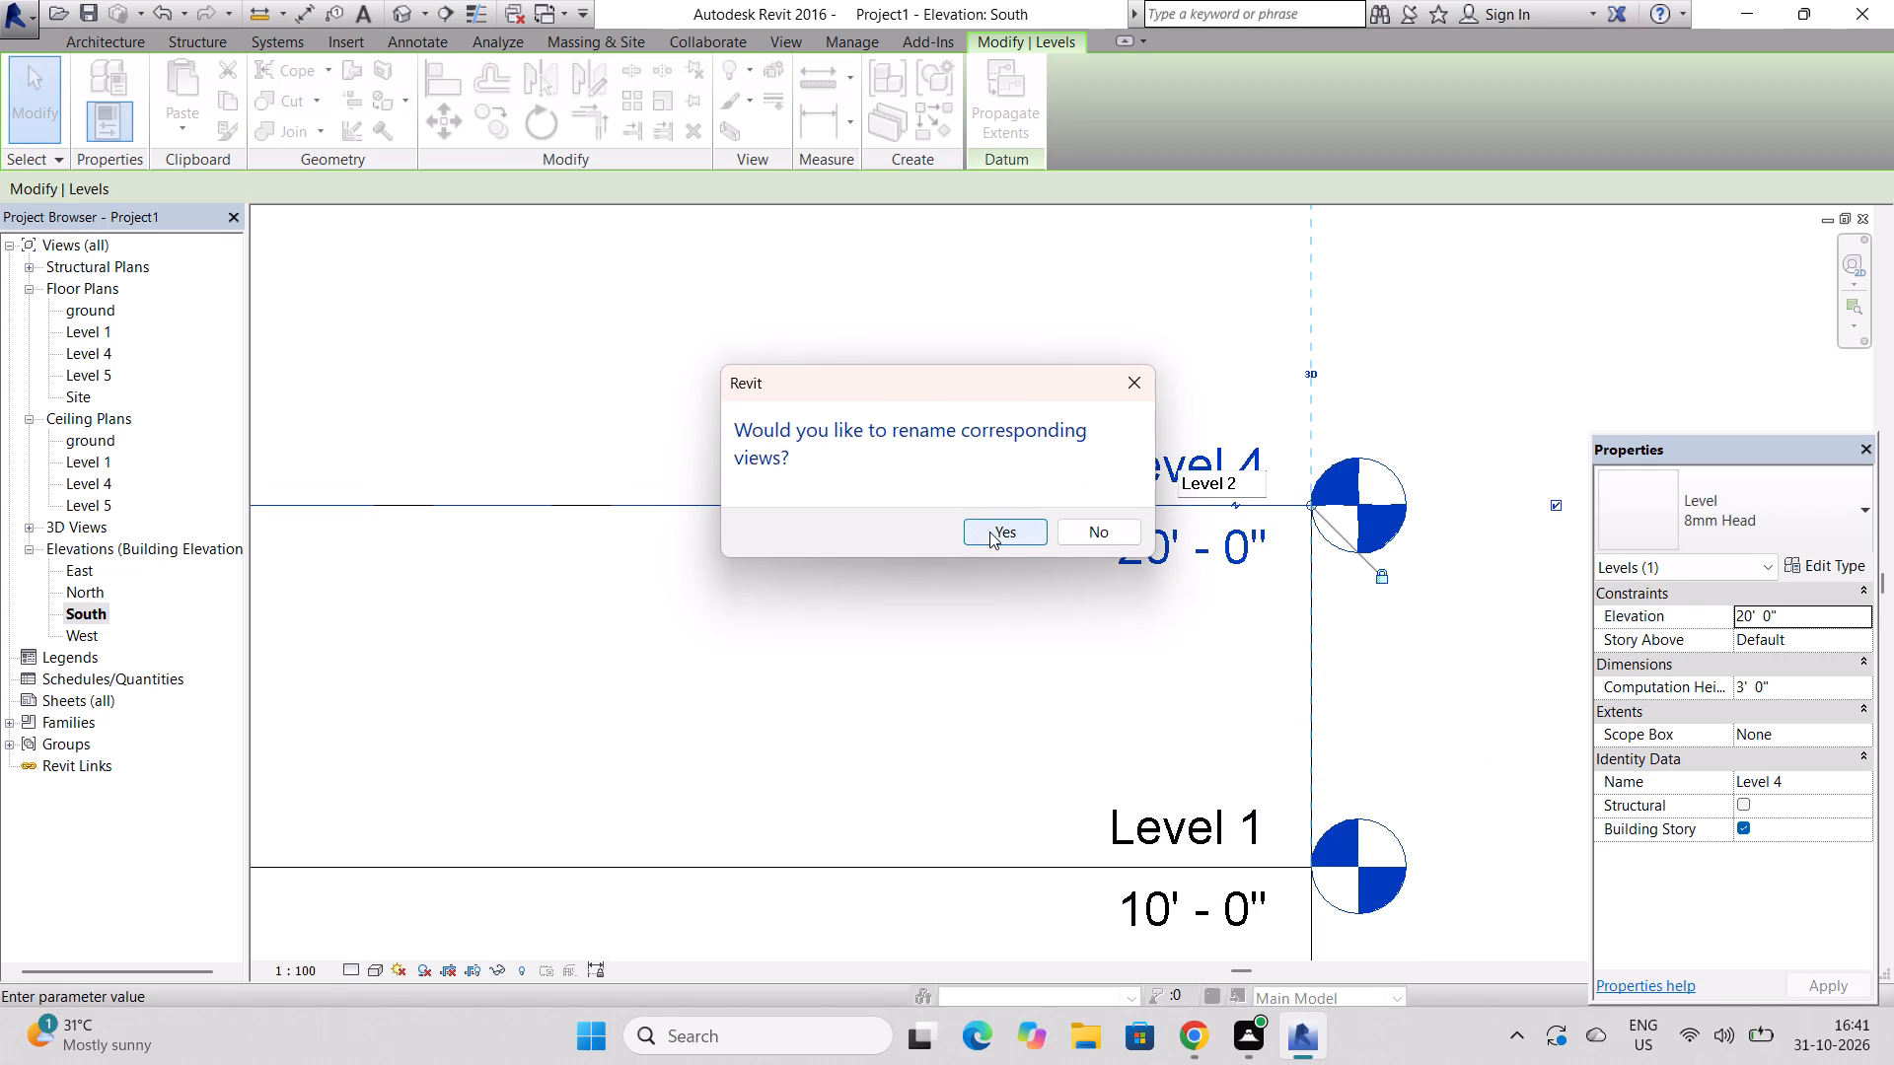
pyautogui.click(989, 532)
# Rename the topmost level at 30' 0" as Level 3, together with its corresponding views.
pyautogui.scroll(-7, 1002, 562)
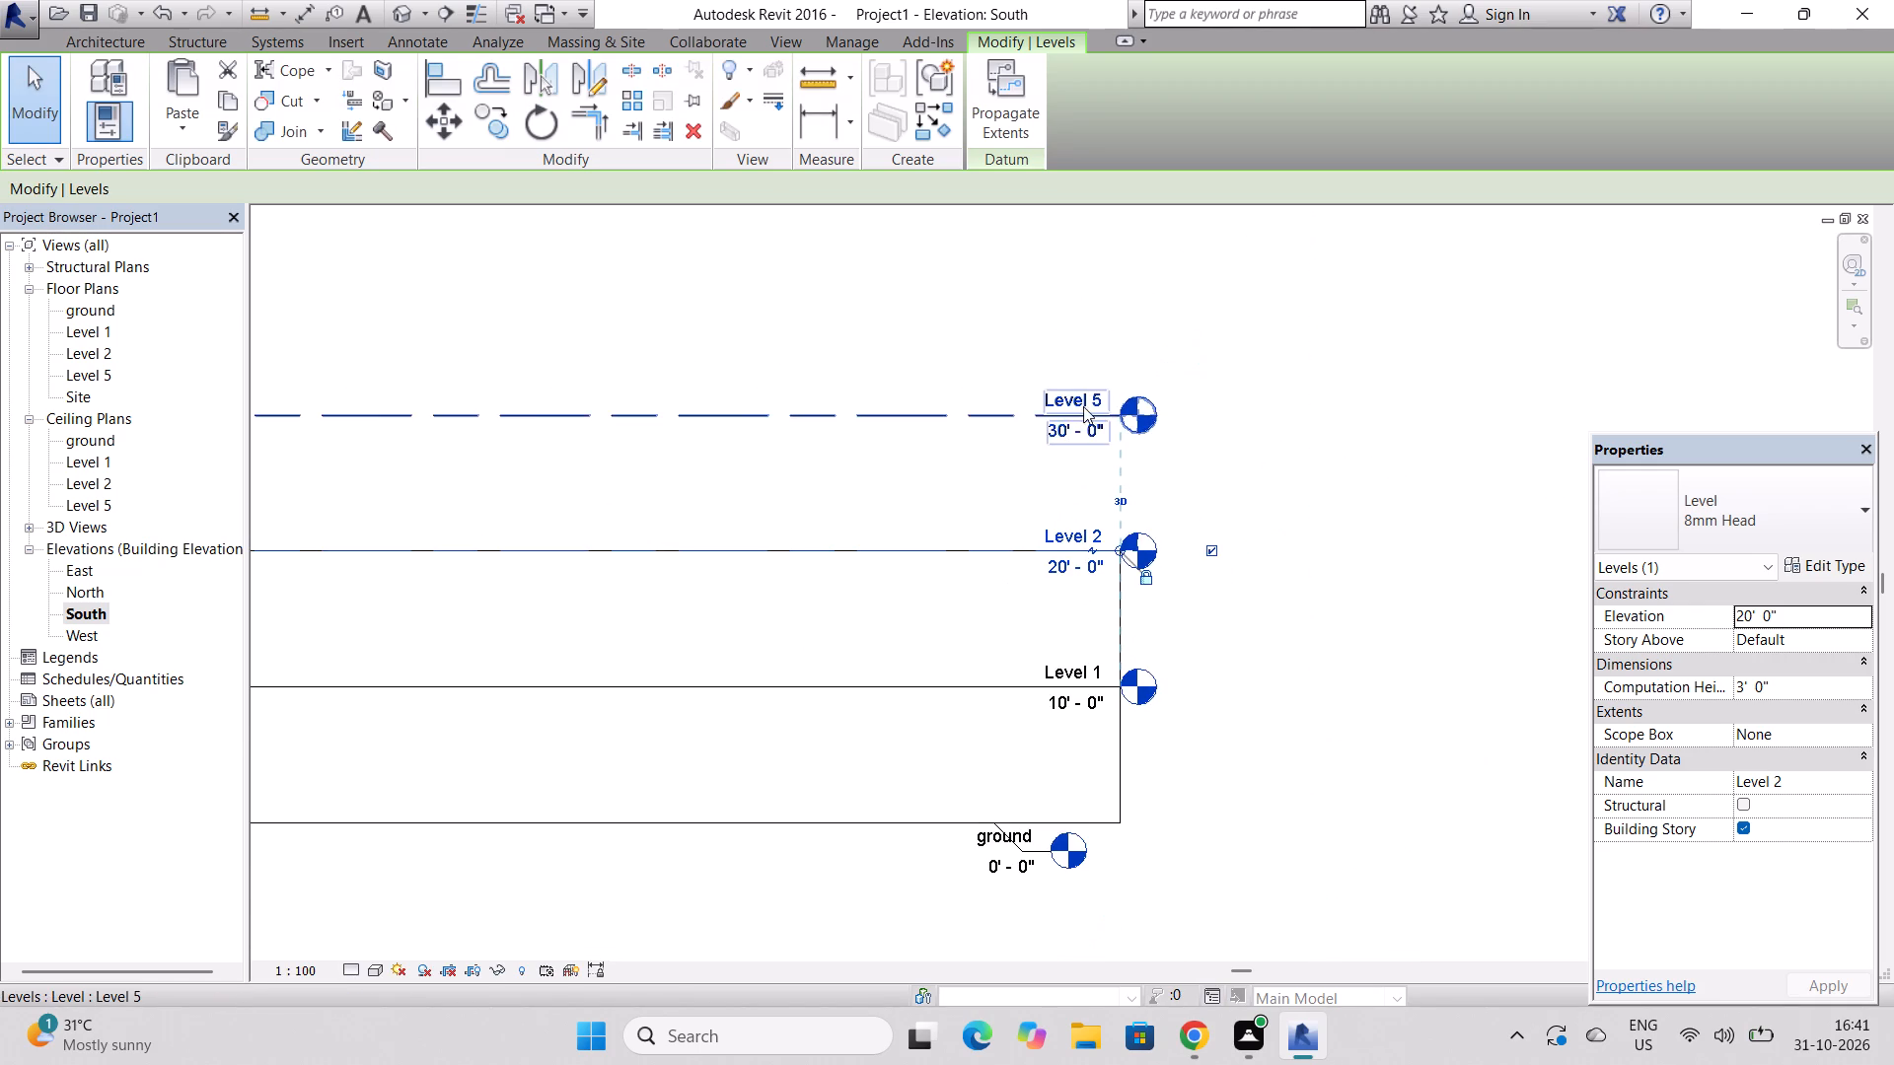
pyautogui.scroll(7, 1084, 406)
pyautogui.doubleClick(1110, 390)
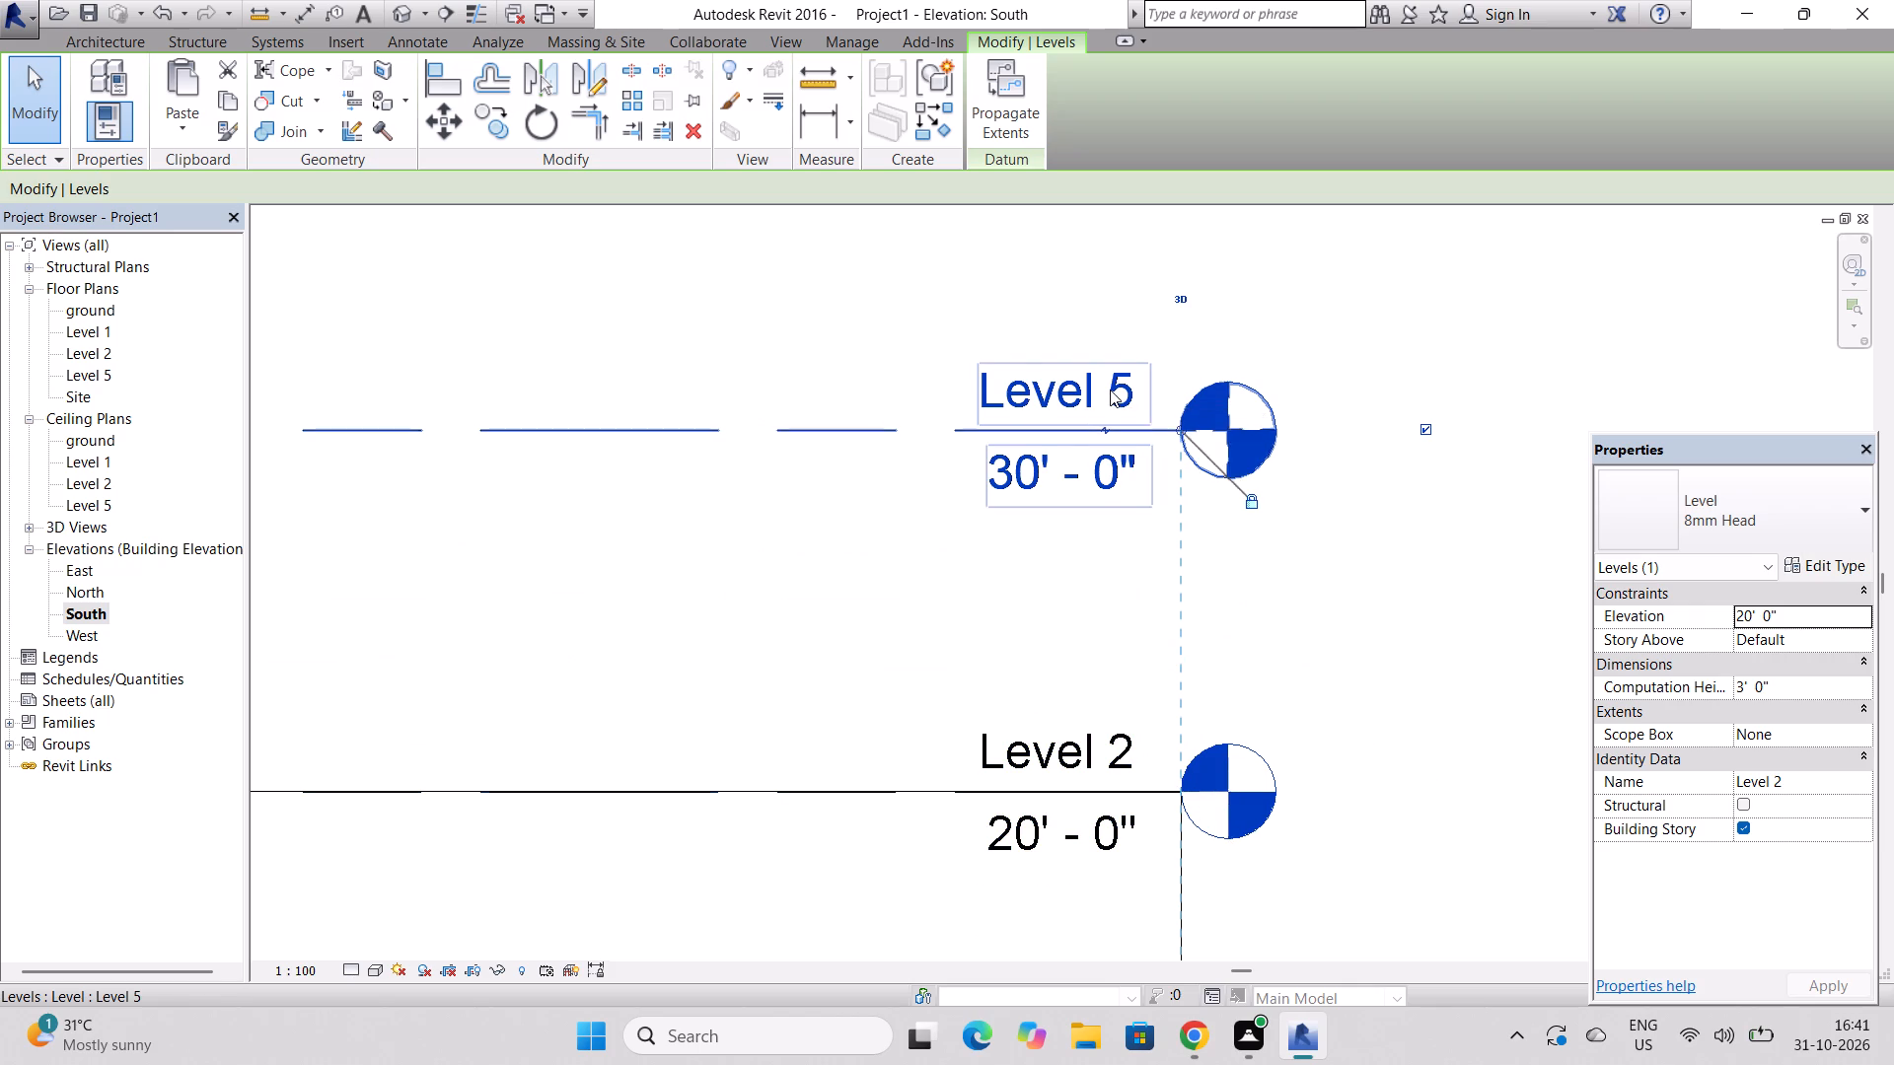
pyautogui.click(1116, 406)
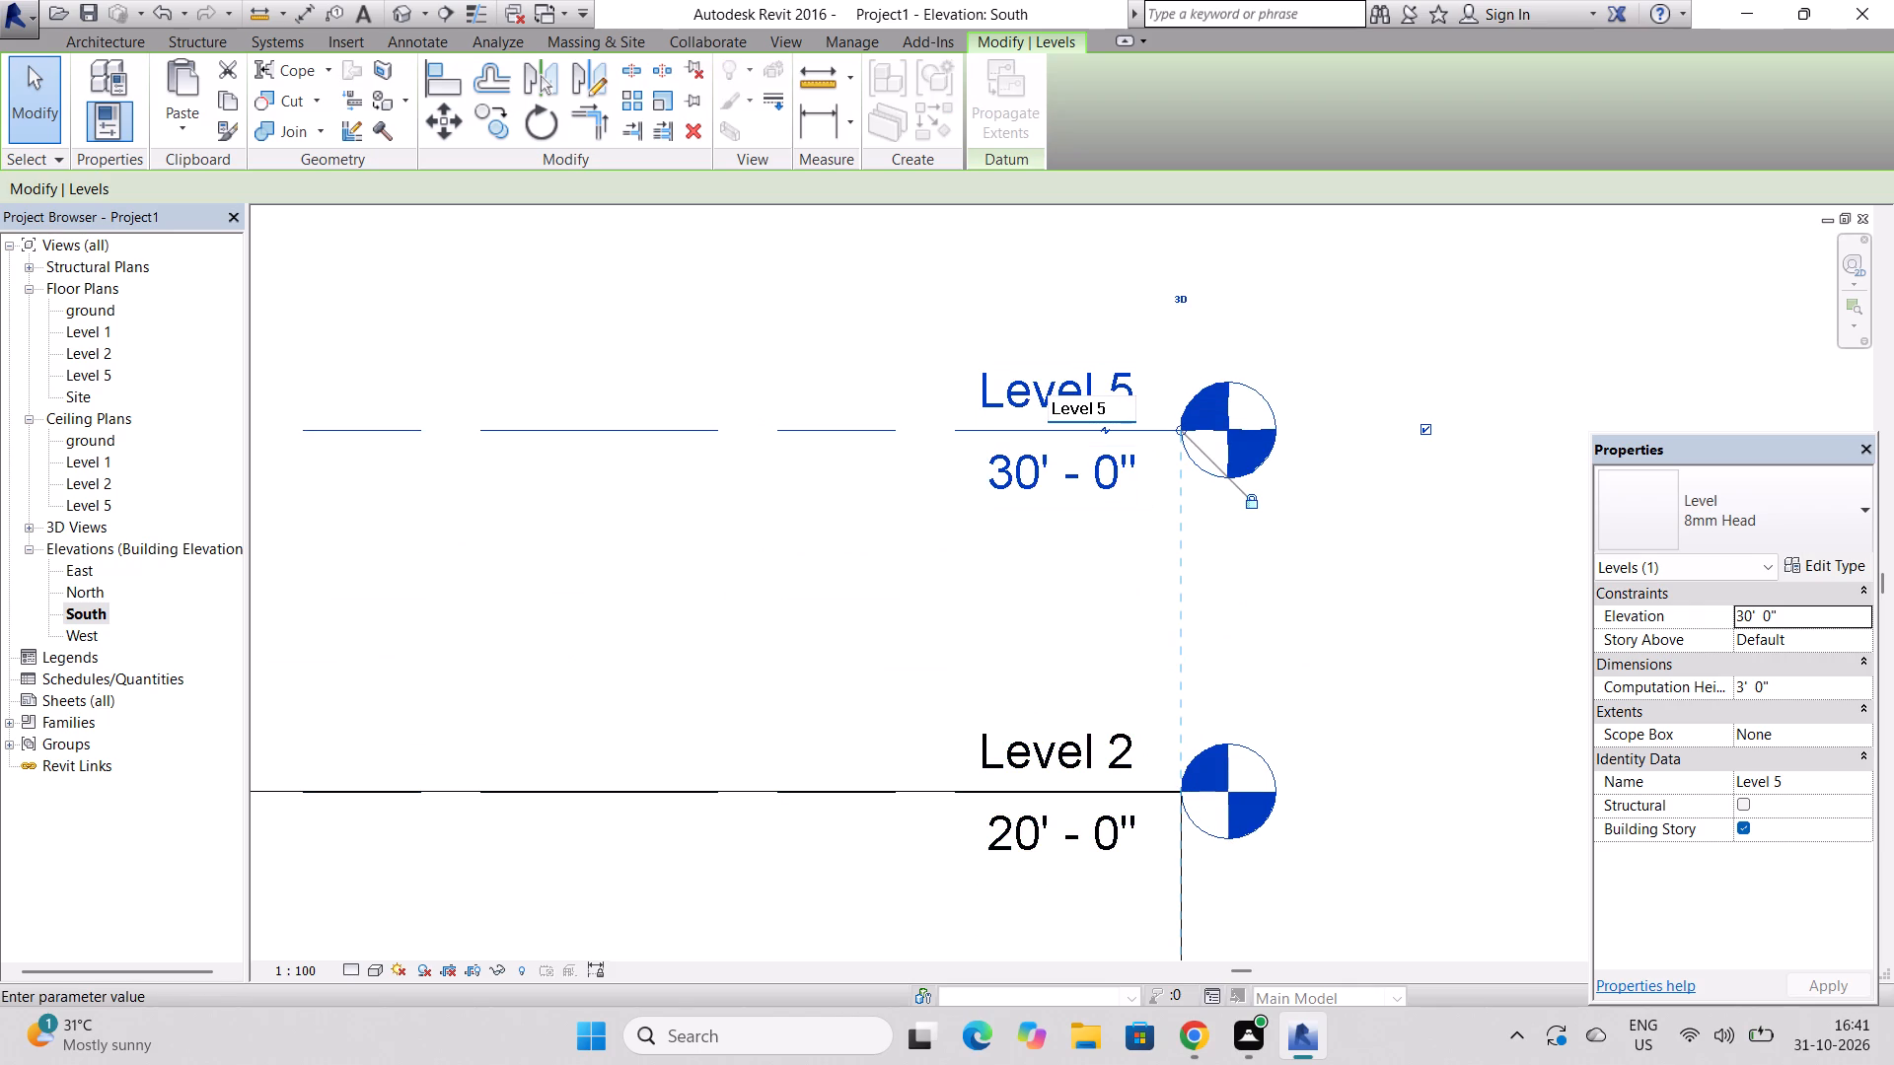
pyautogui.press('BackSpace')
pyautogui.press('3')
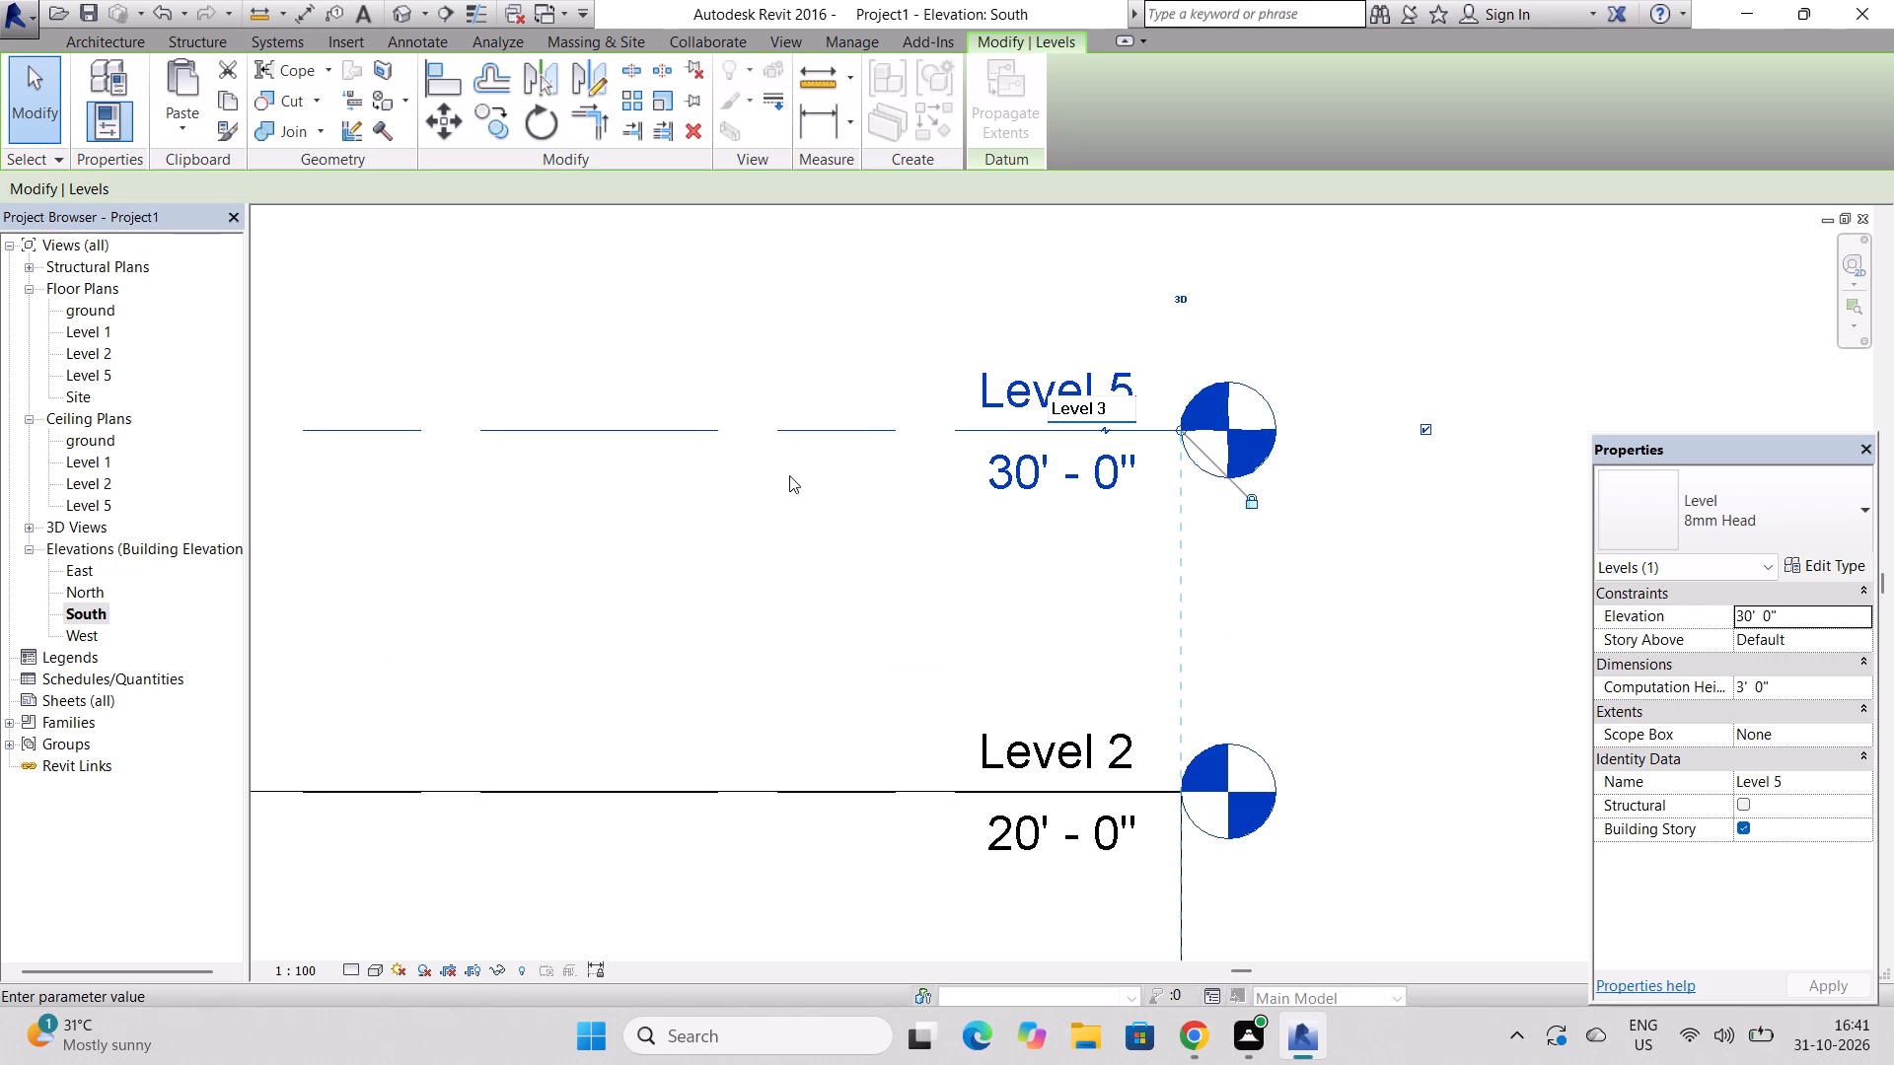
pyautogui.click(789, 475)
pyautogui.click(997, 527)
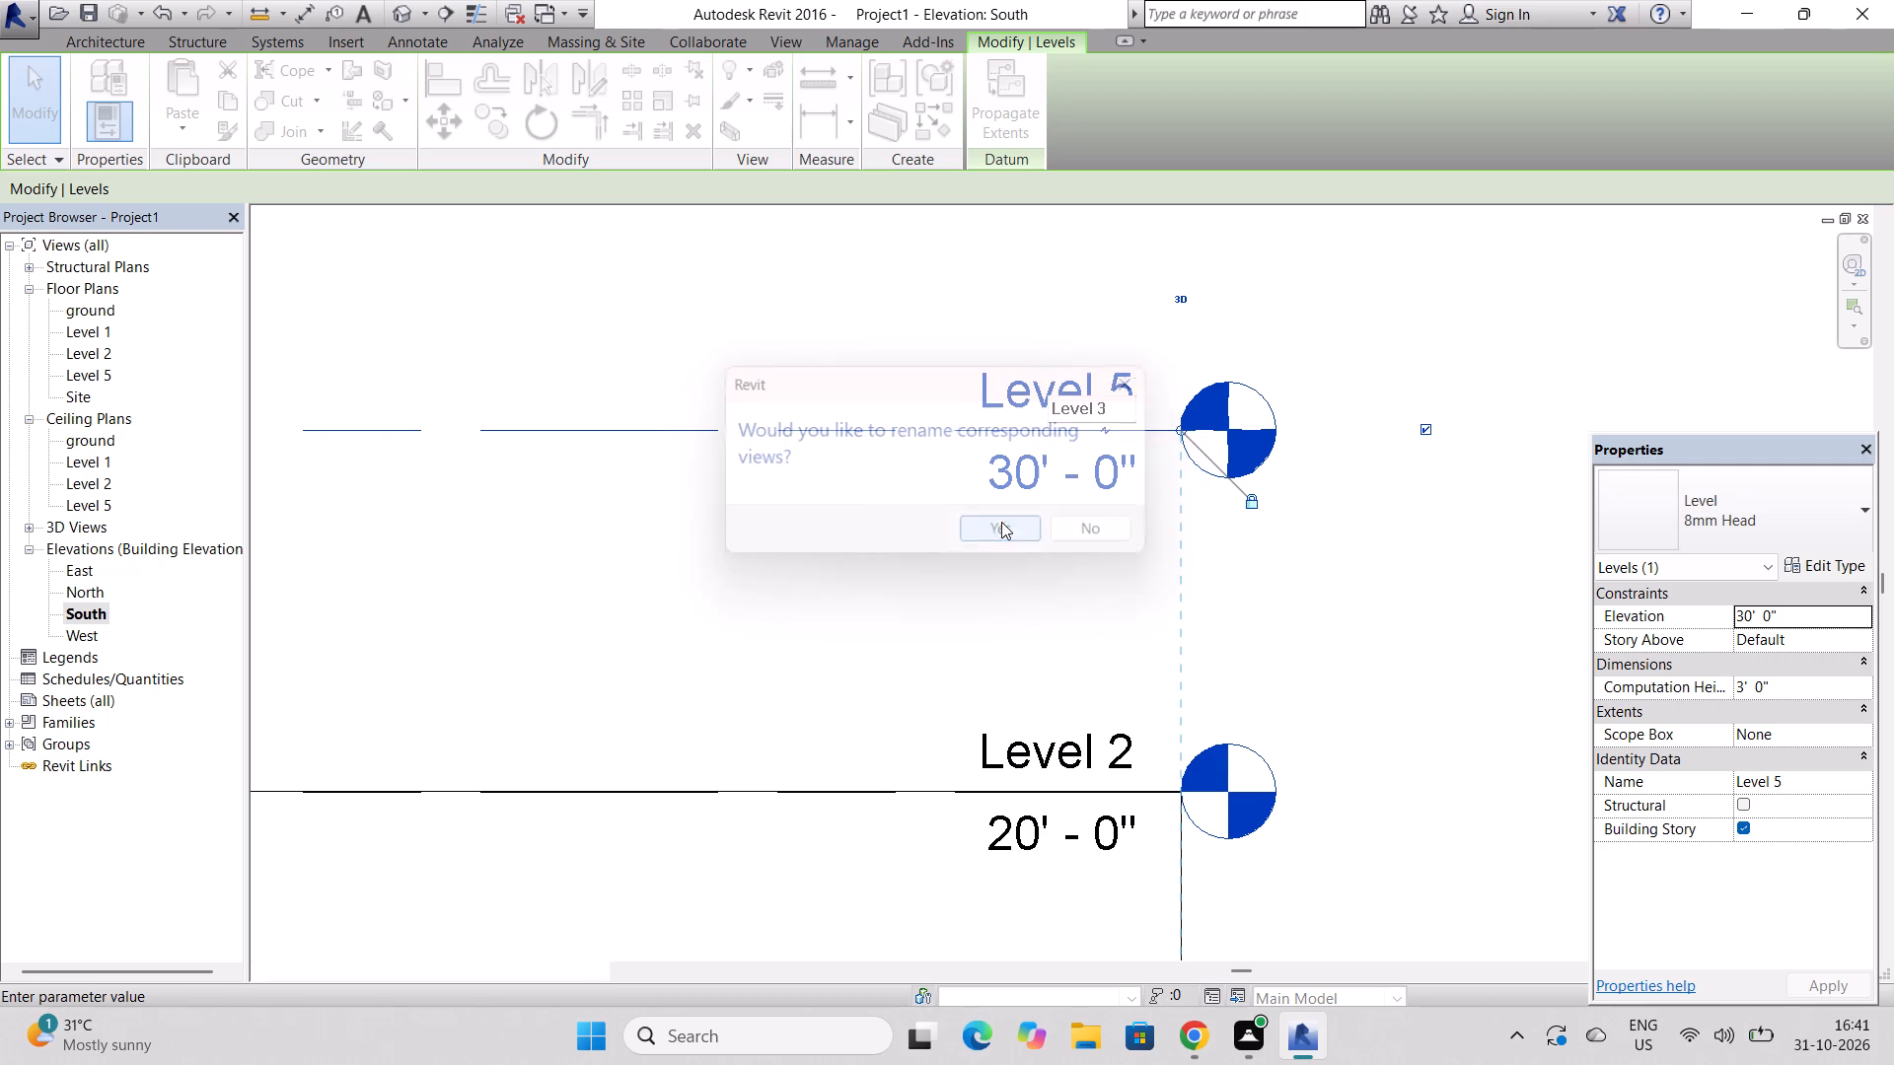
# Dismiss the licence notice covering the South elevation.
pyautogui.scroll(-14, 1148, 450)
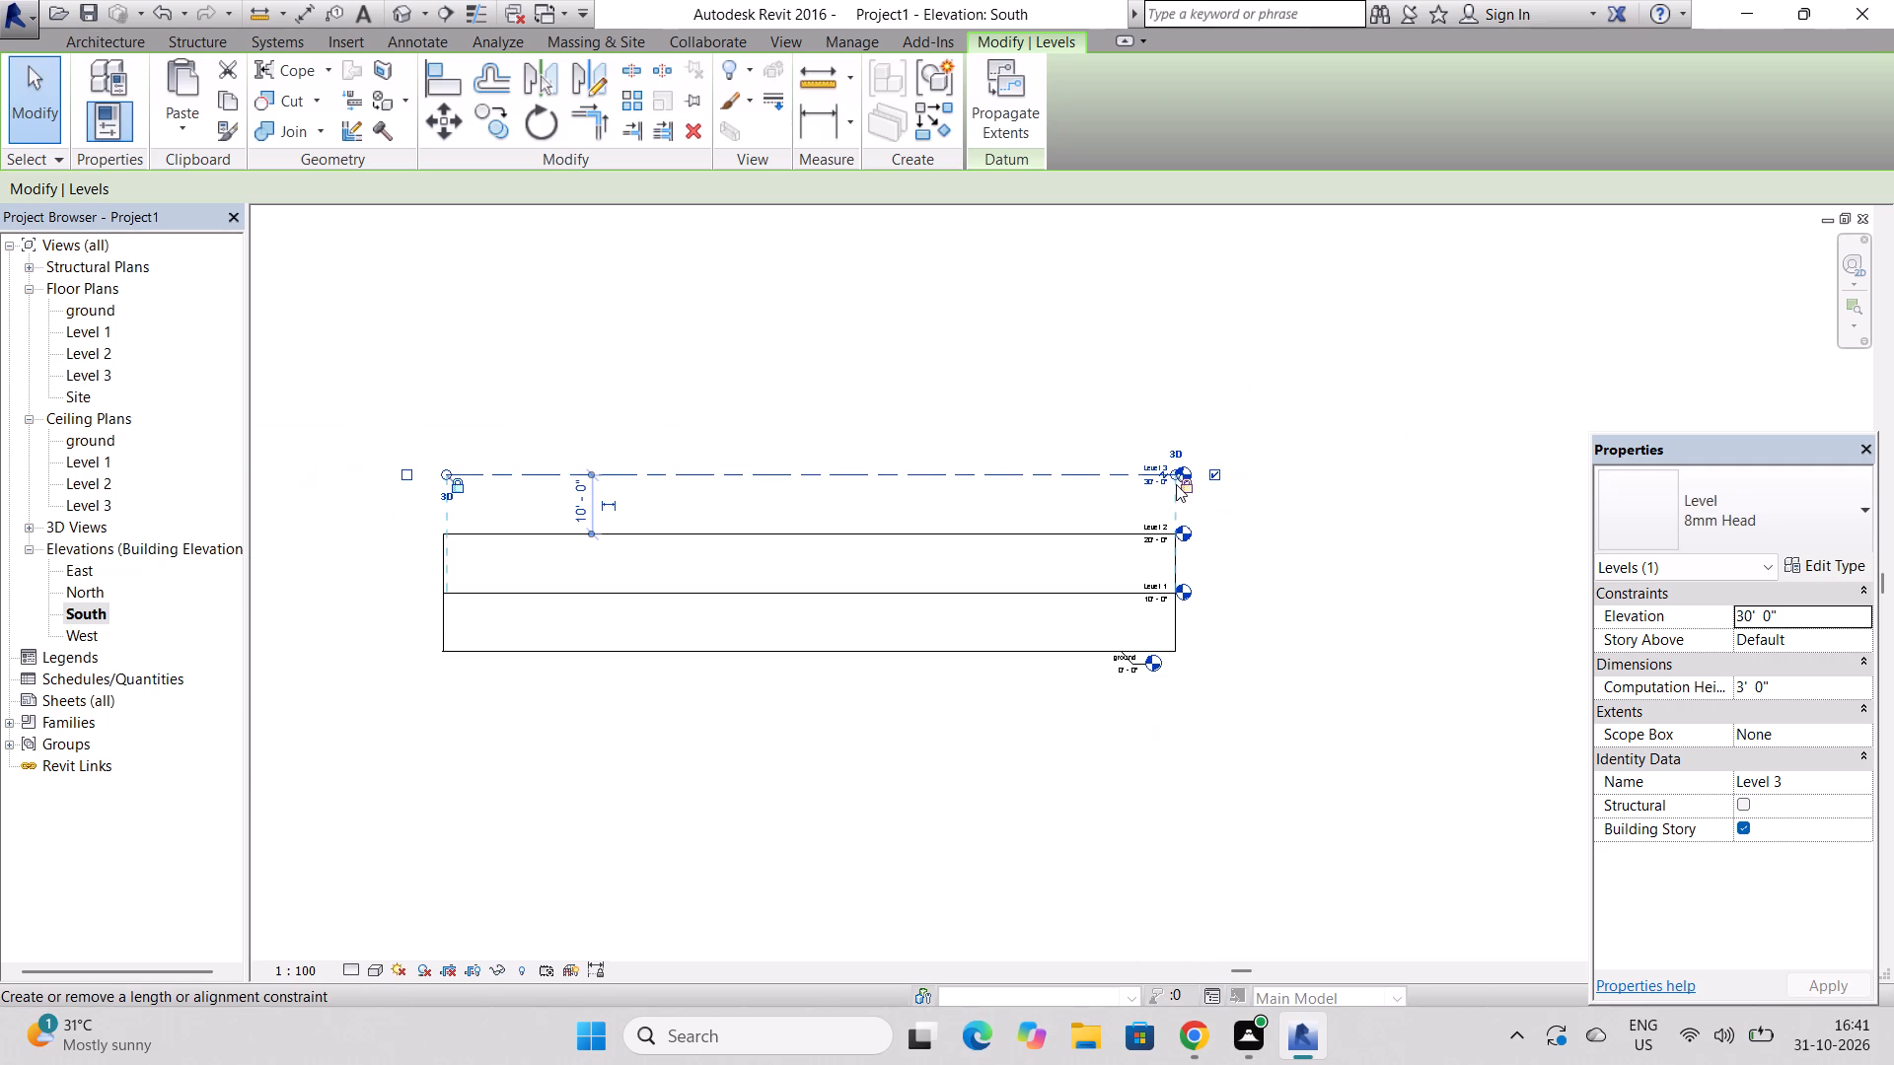
pyautogui.scroll(-1, 1176, 484)
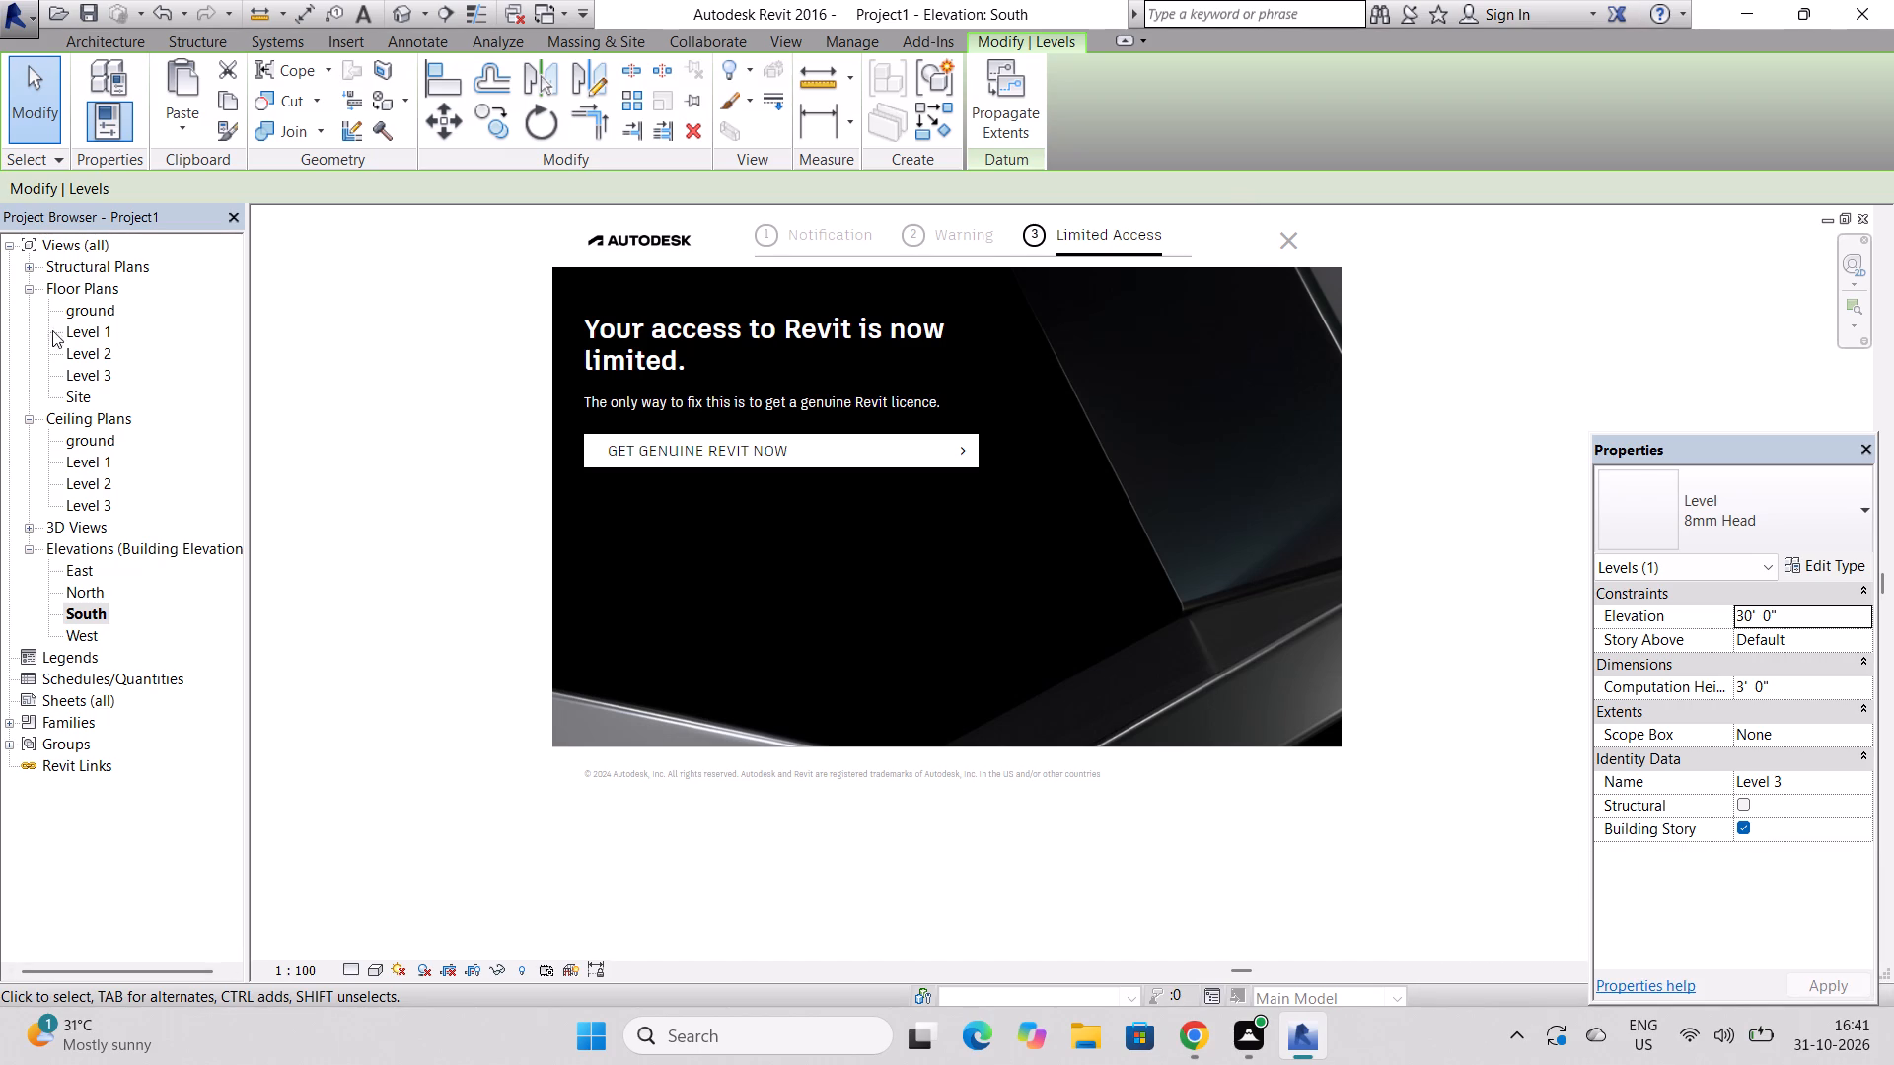
pyautogui.click(1288, 236)
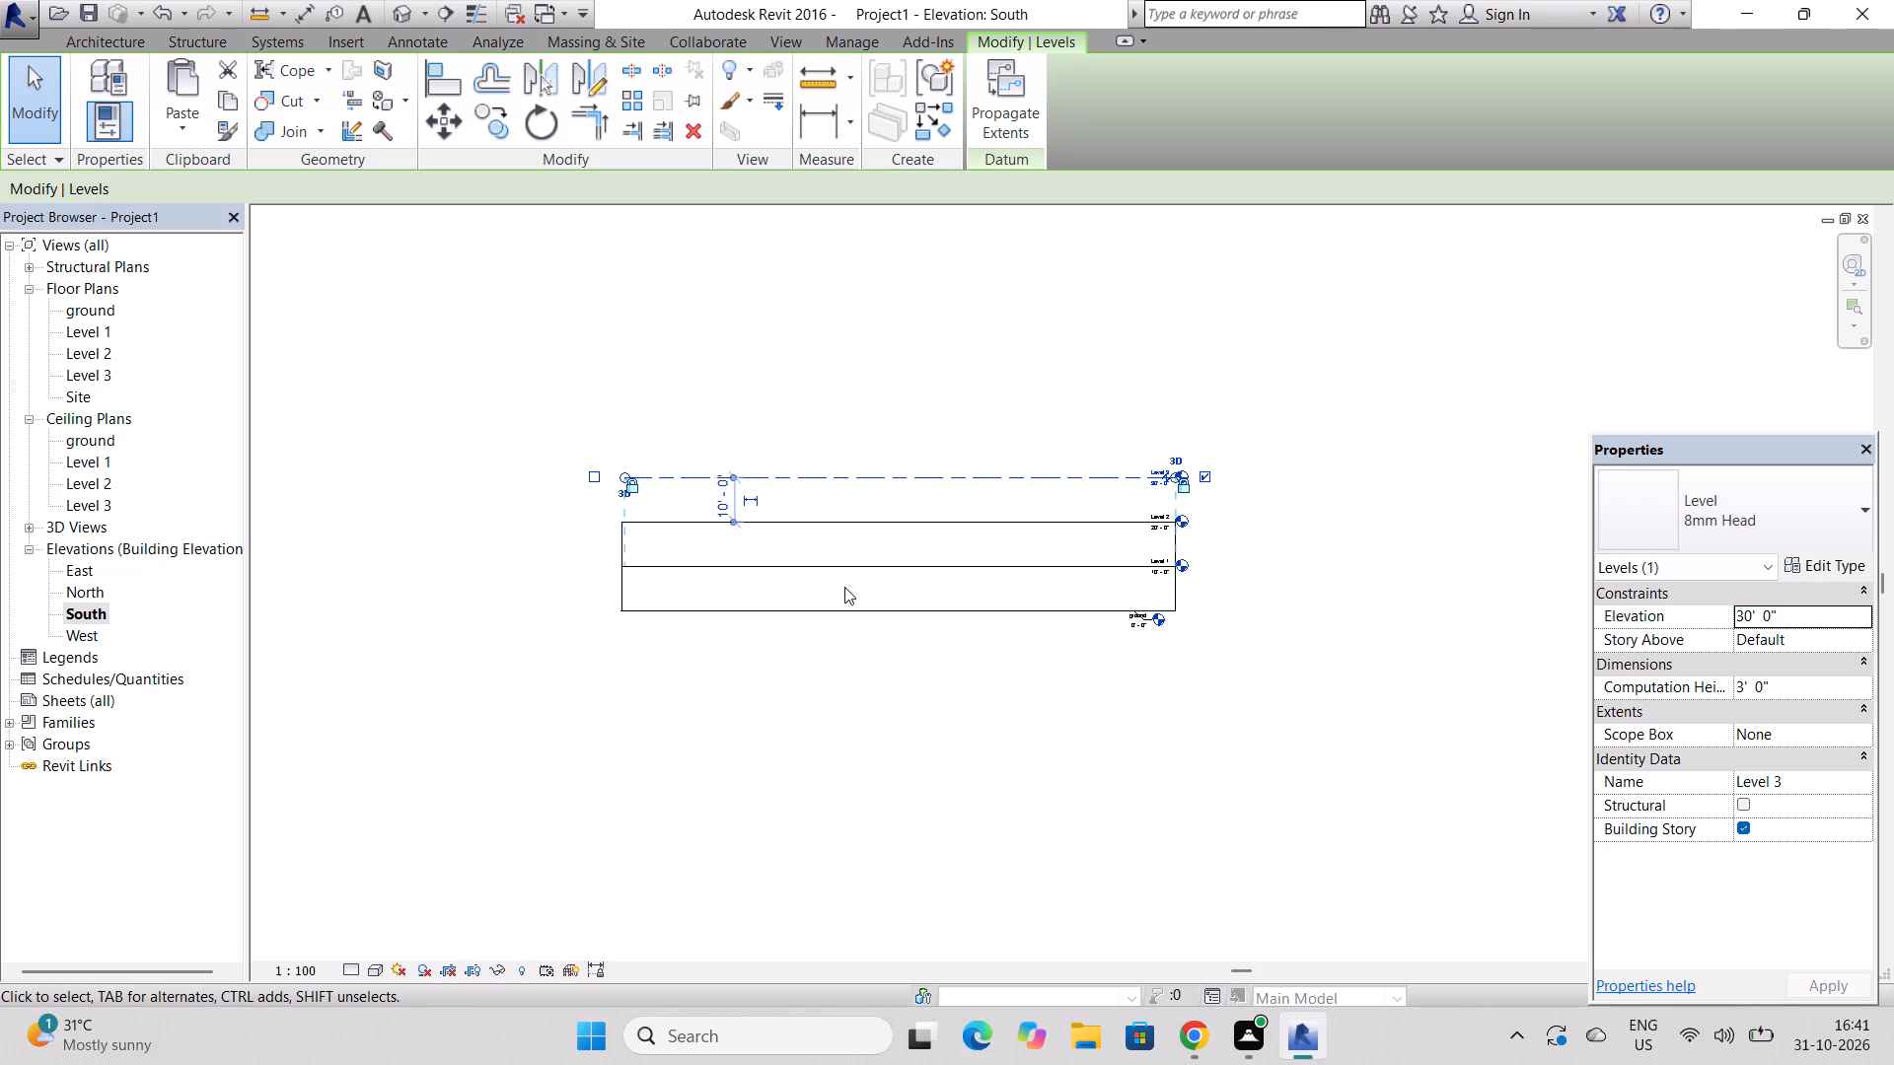
pyautogui.scroll(5, 844, 587)
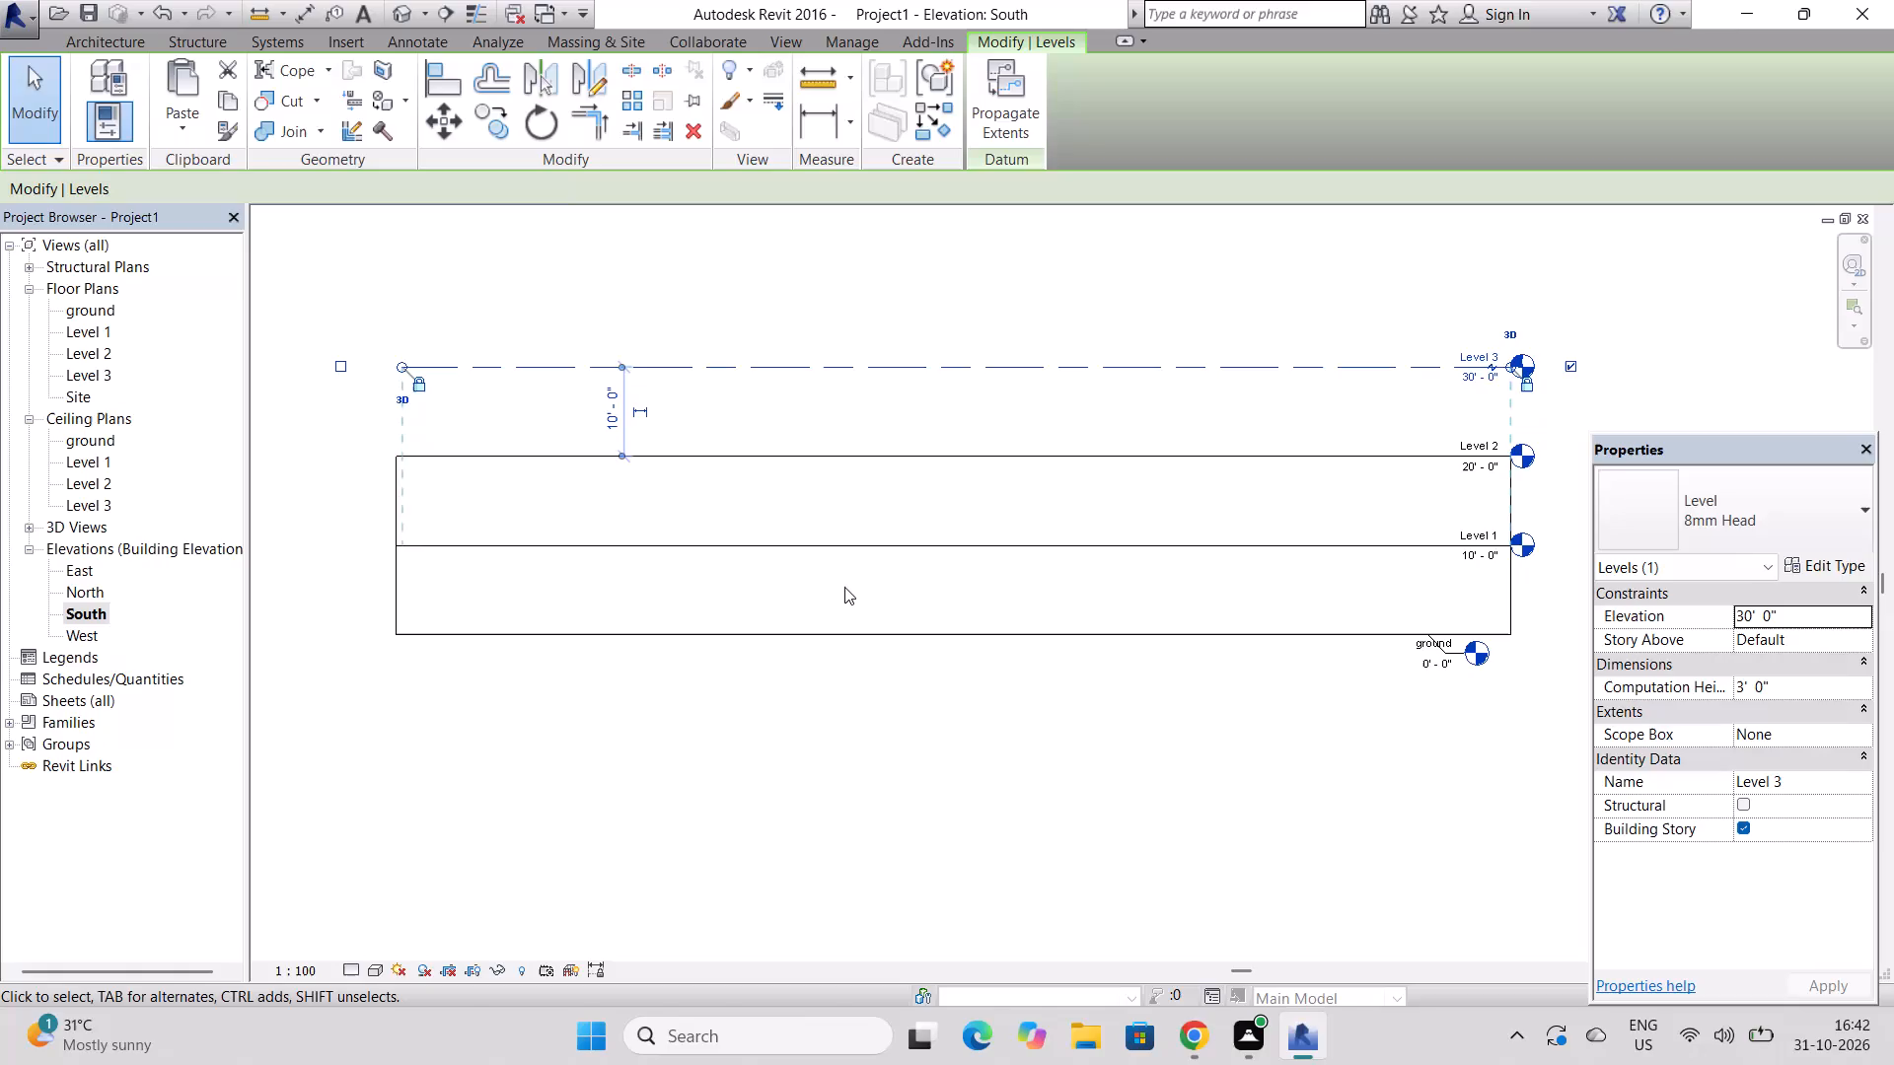
pyautogui.scroll(-5, 844, 587)
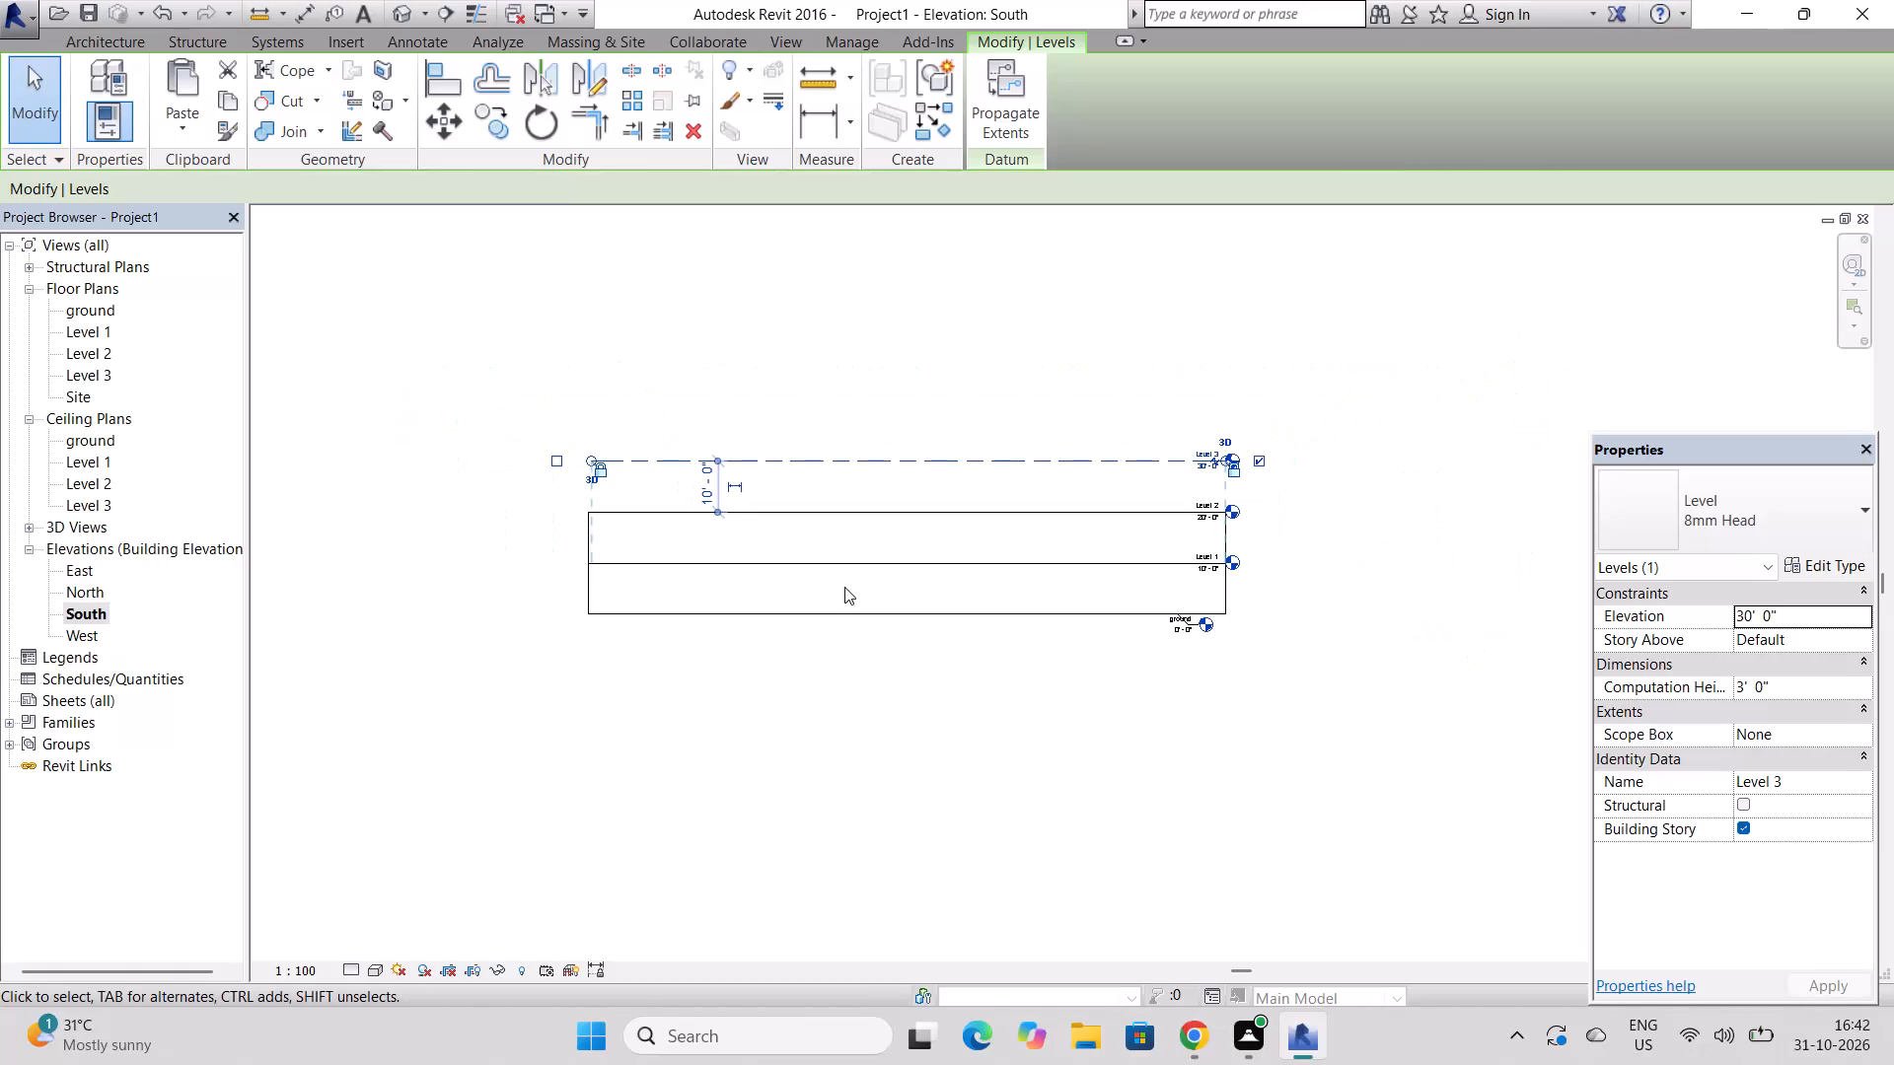
pyautogui.scroll(2, 844, 587)
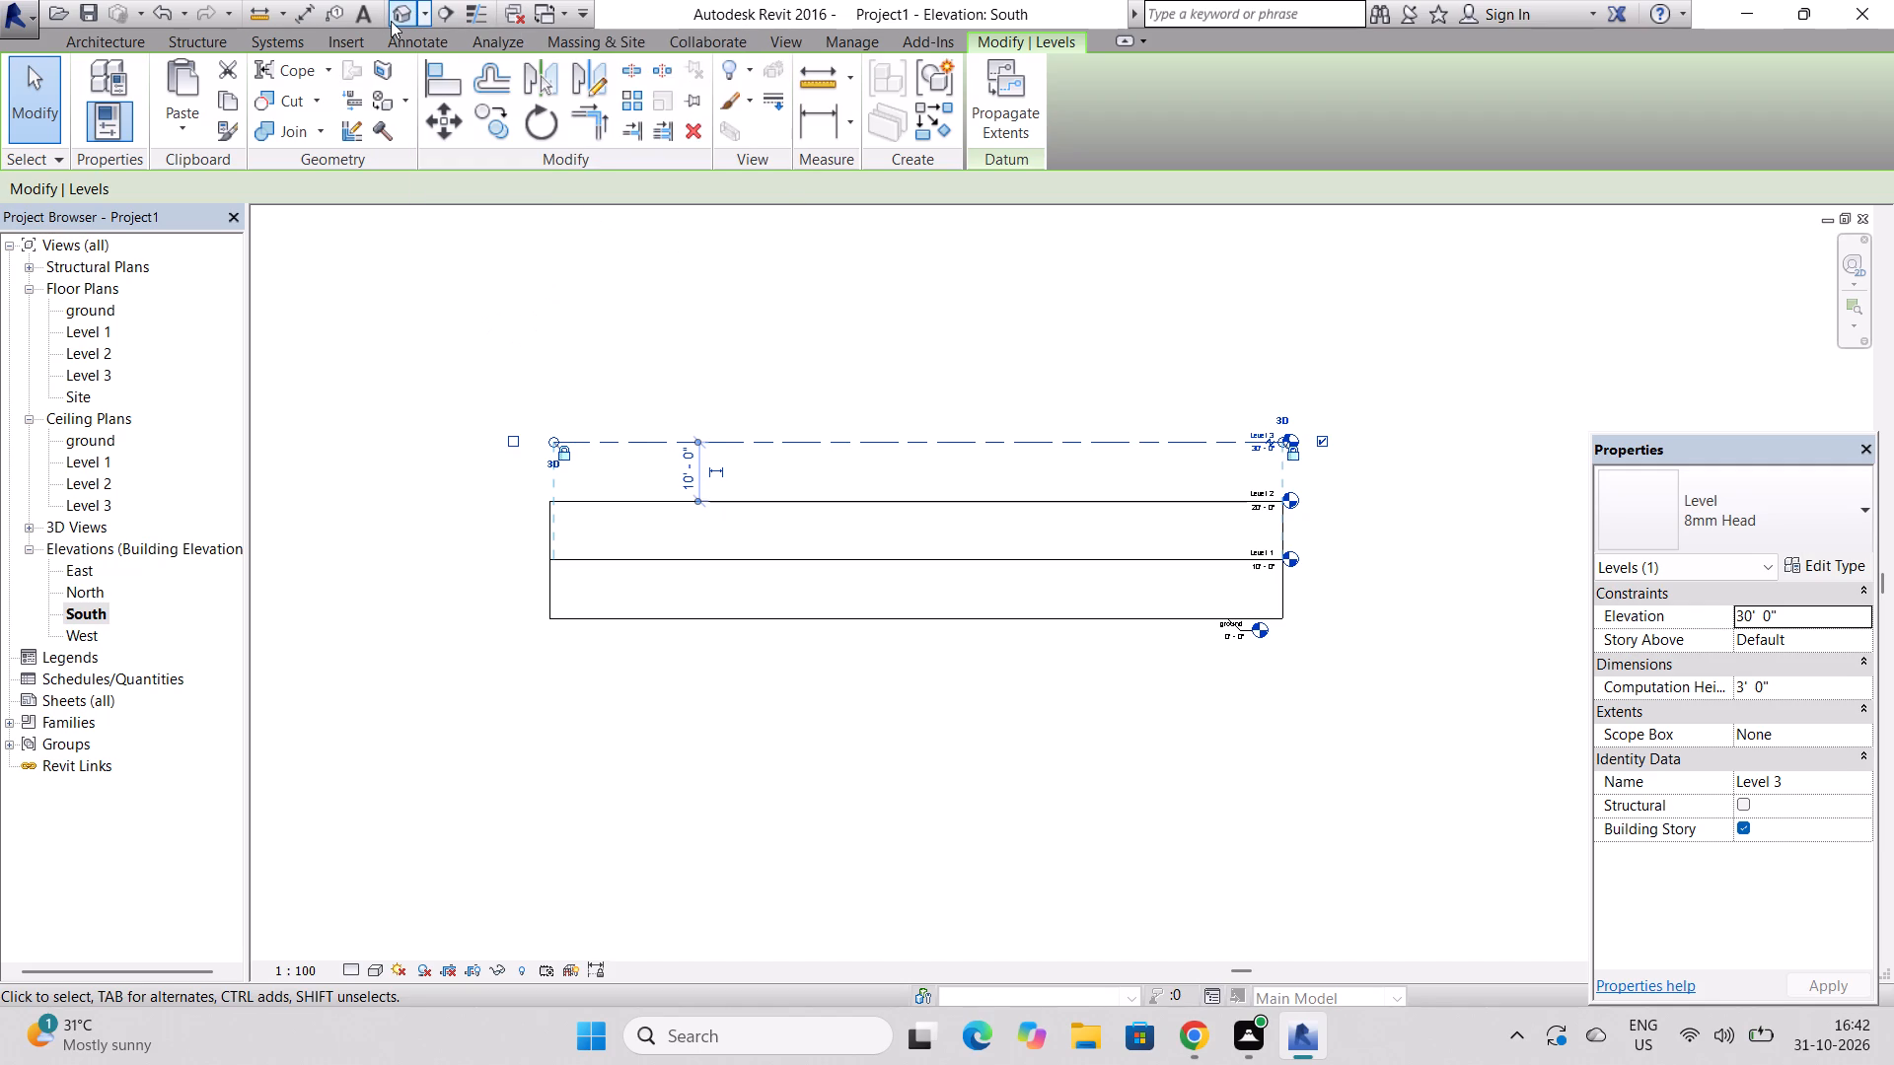
# Open the default 3D view, inspect the upper-storey south wall's properties, and clear the selection.
pyautogui.click(391, 21)
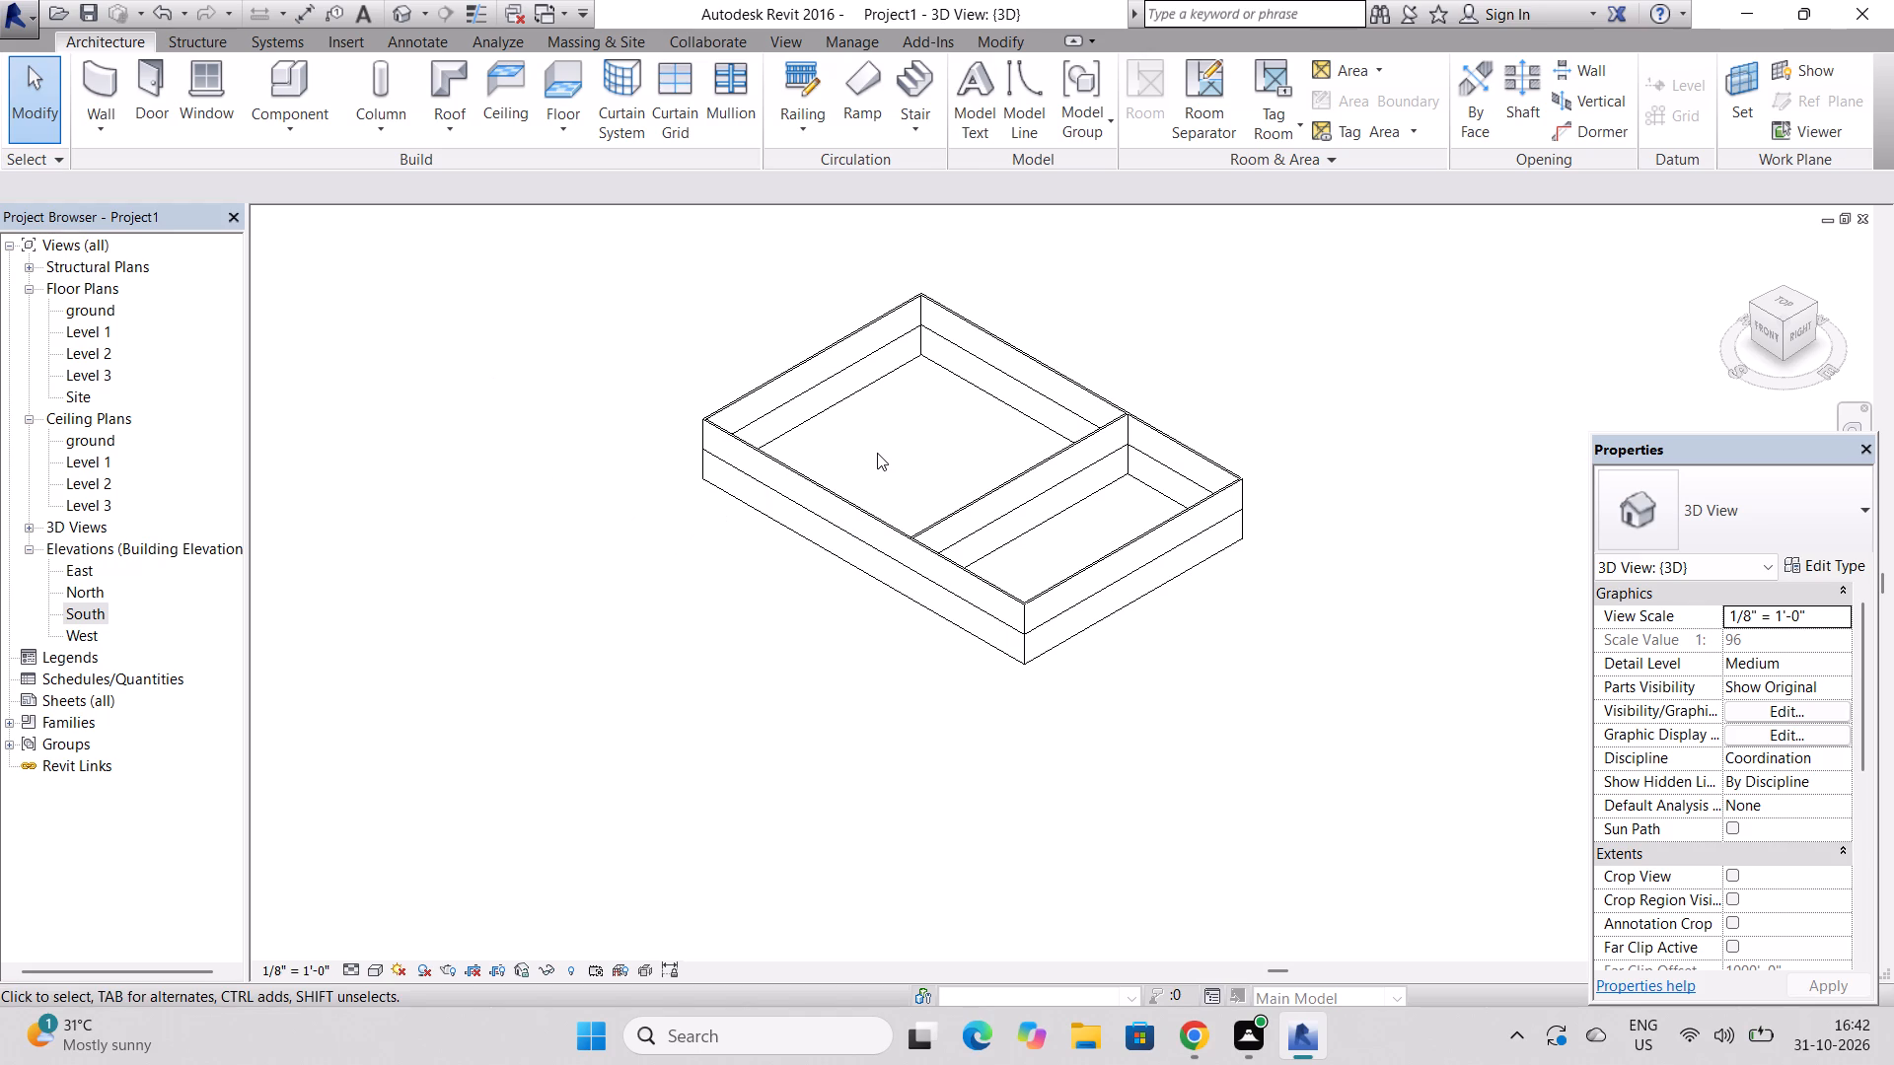
pyautogui.scroll(7, 877, 453)
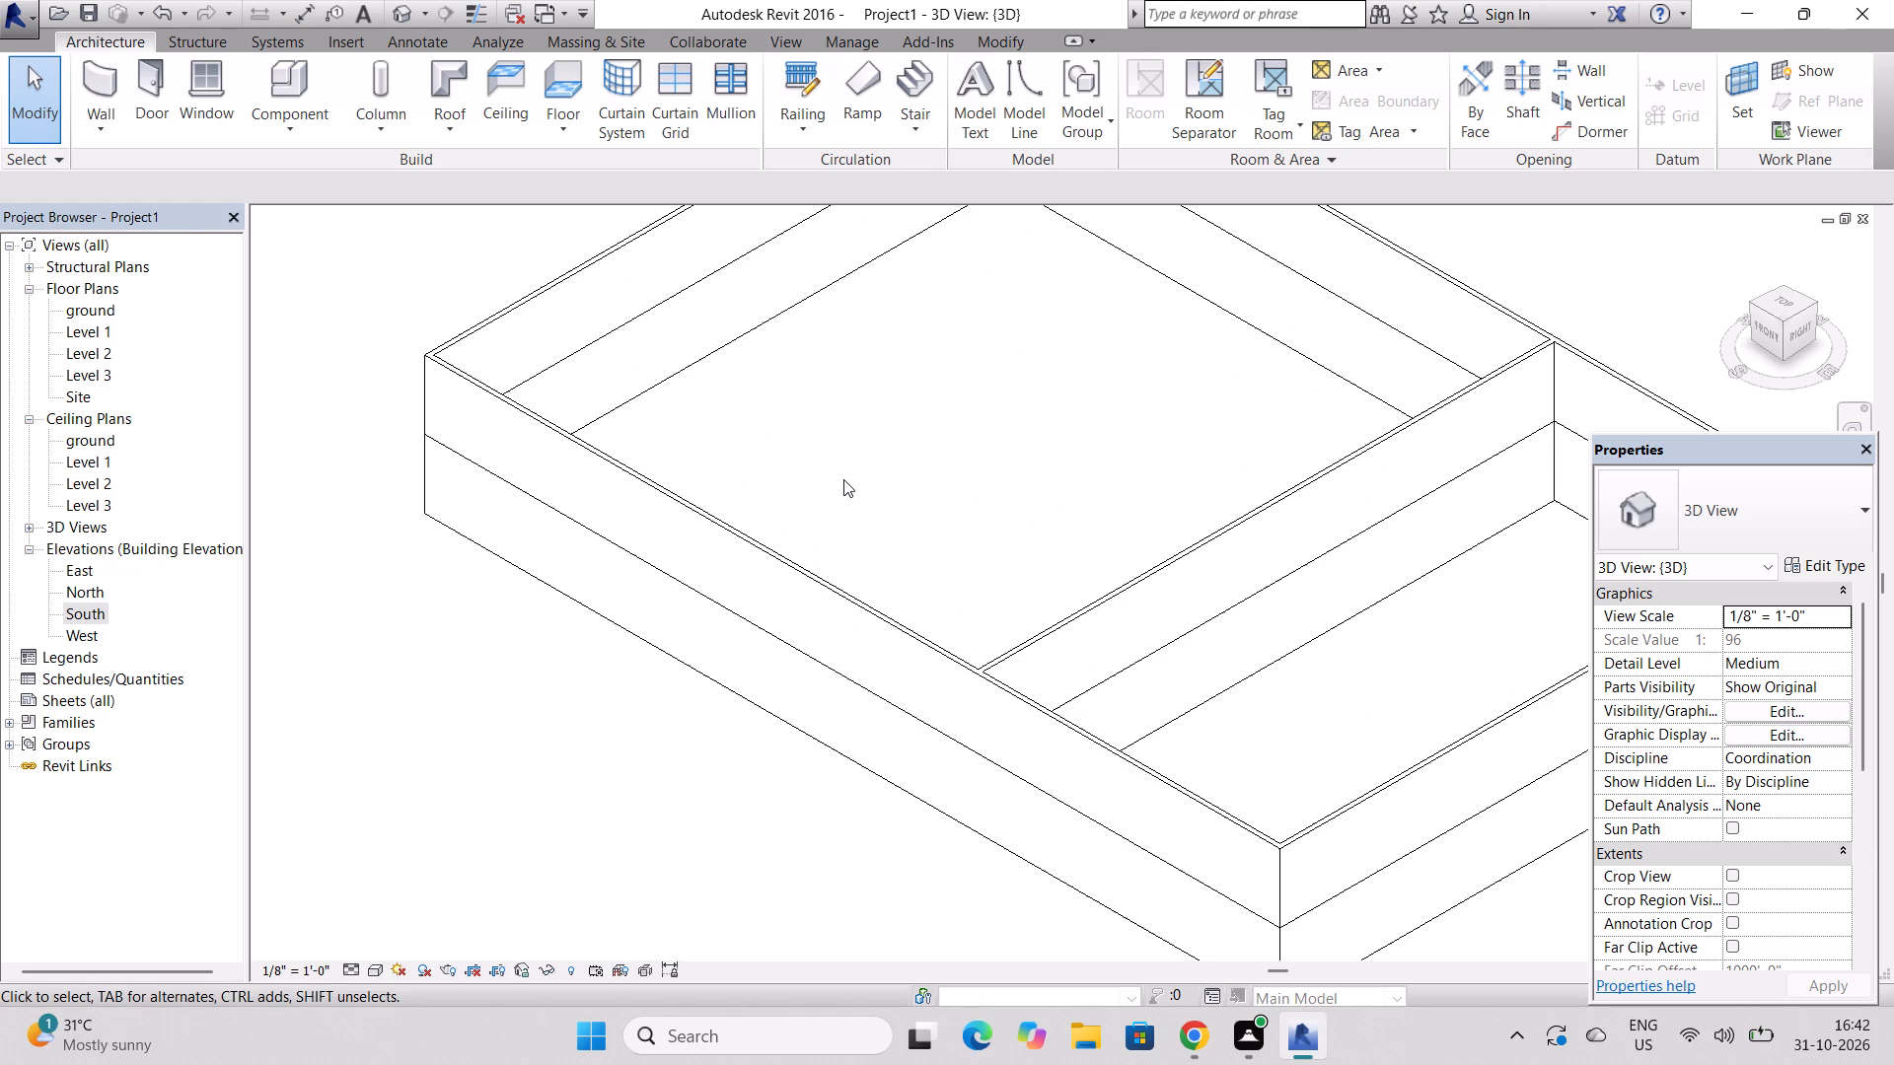
pyautogui.click(783, 554)
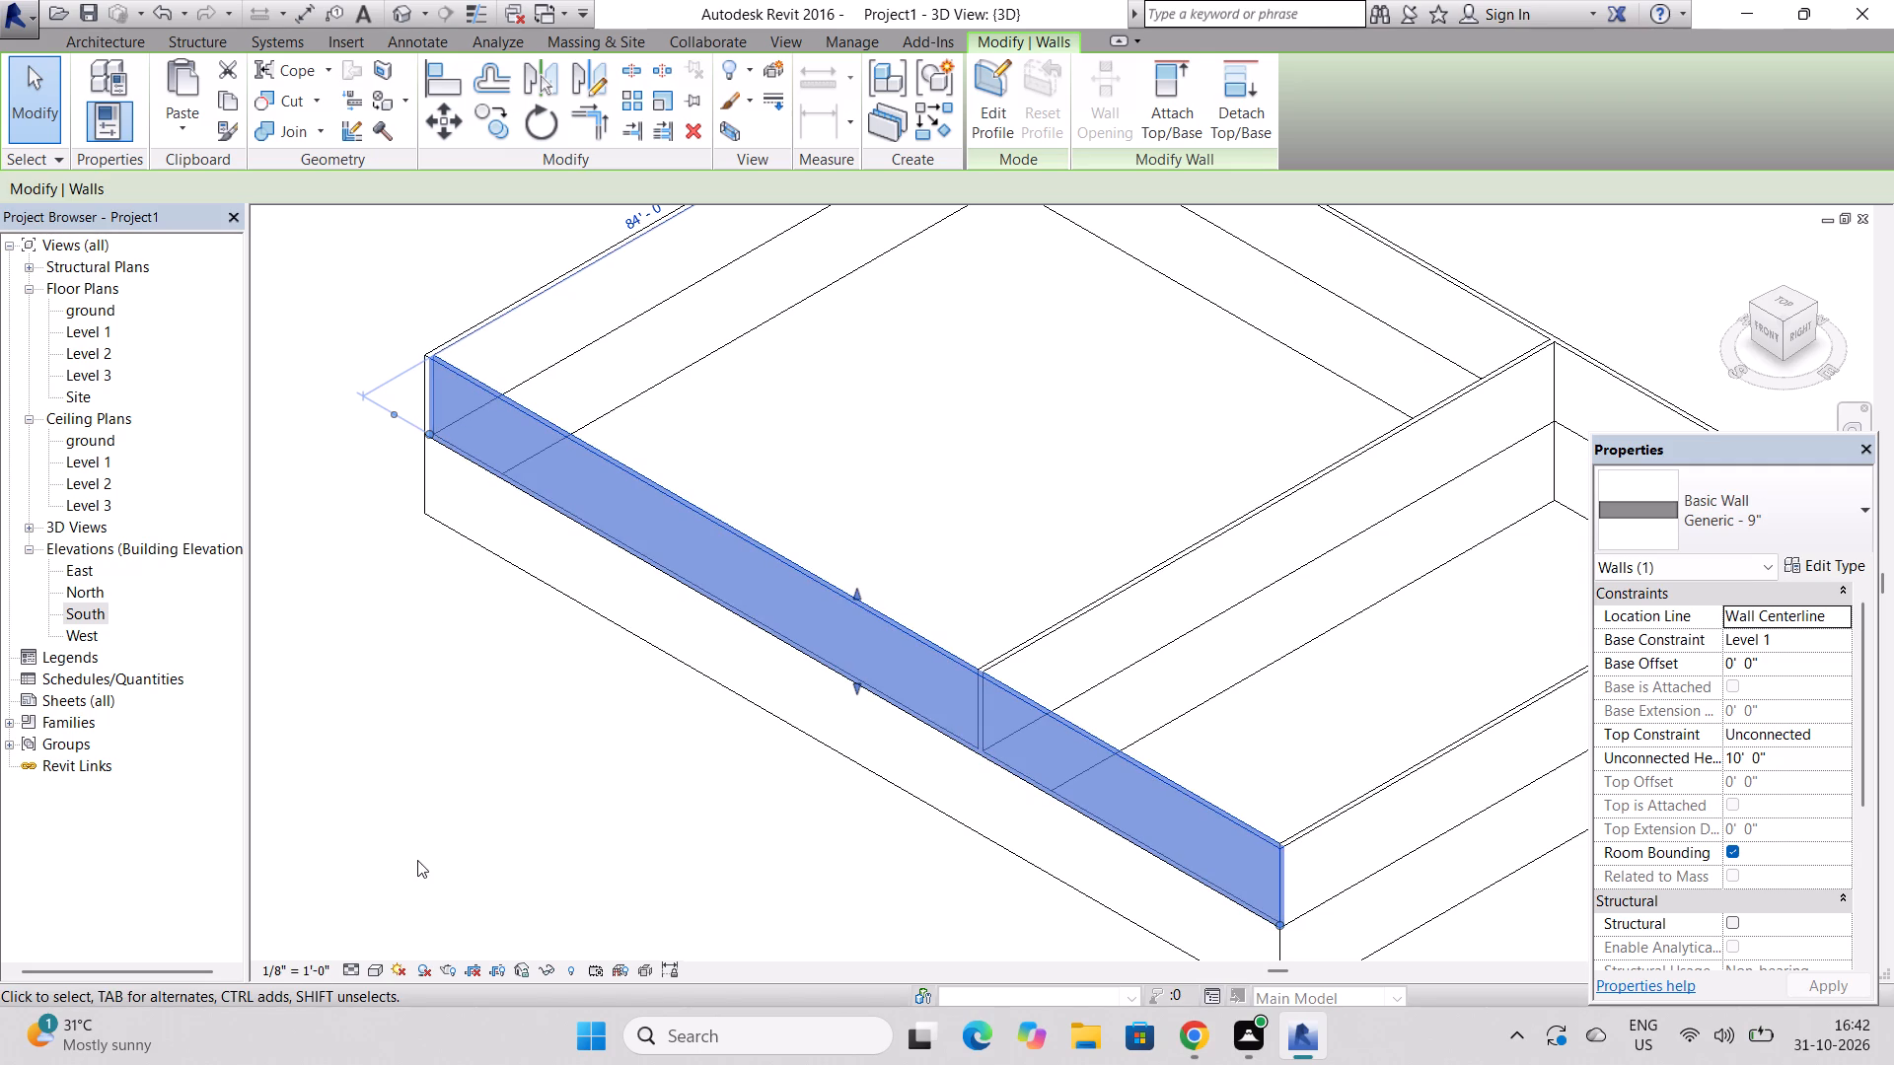
pyautogui.press('Escape')
pyautogui.press('Escape')
# In the ground floor plan, shorten the south wall by pulling its west end back to the interior partition wall.
pyautogui.doubleClick(109, 307)
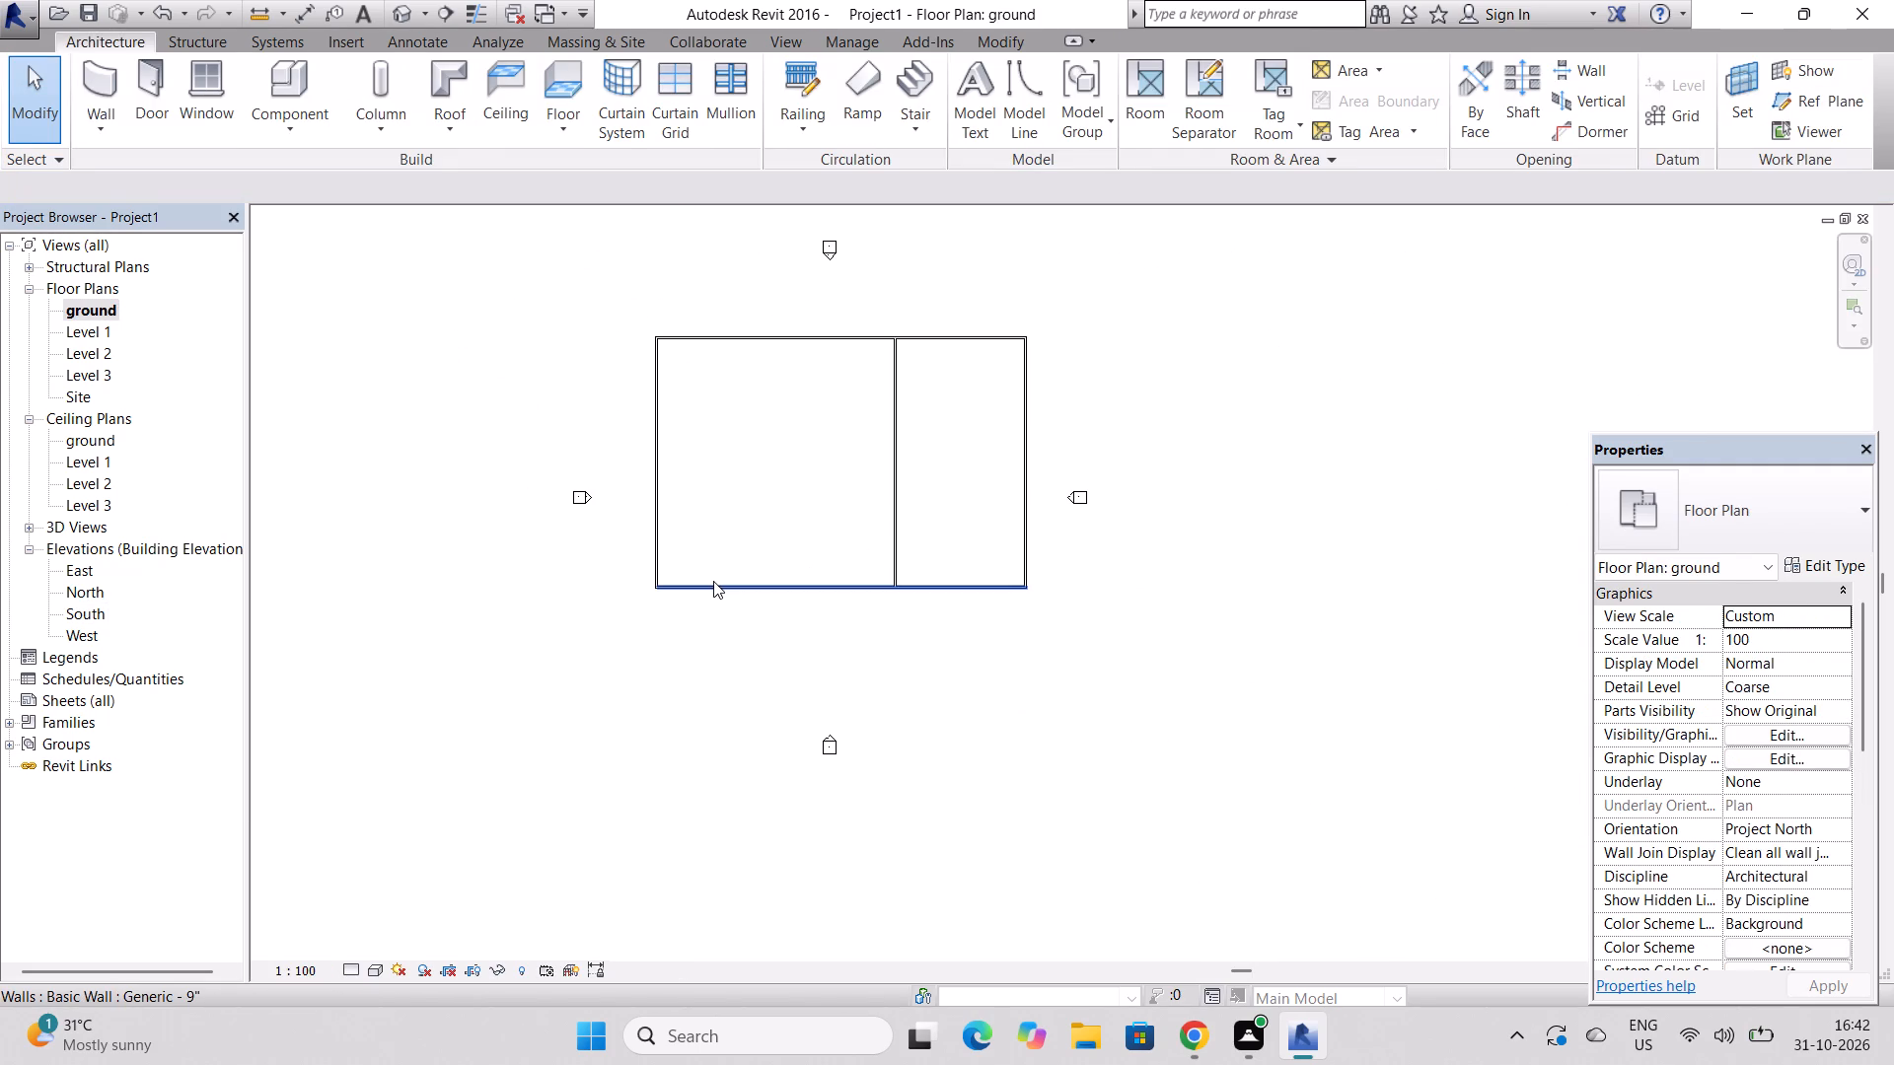
pyautogui.click(713, 581)
pyautogui.scroll(4, 680, 594)
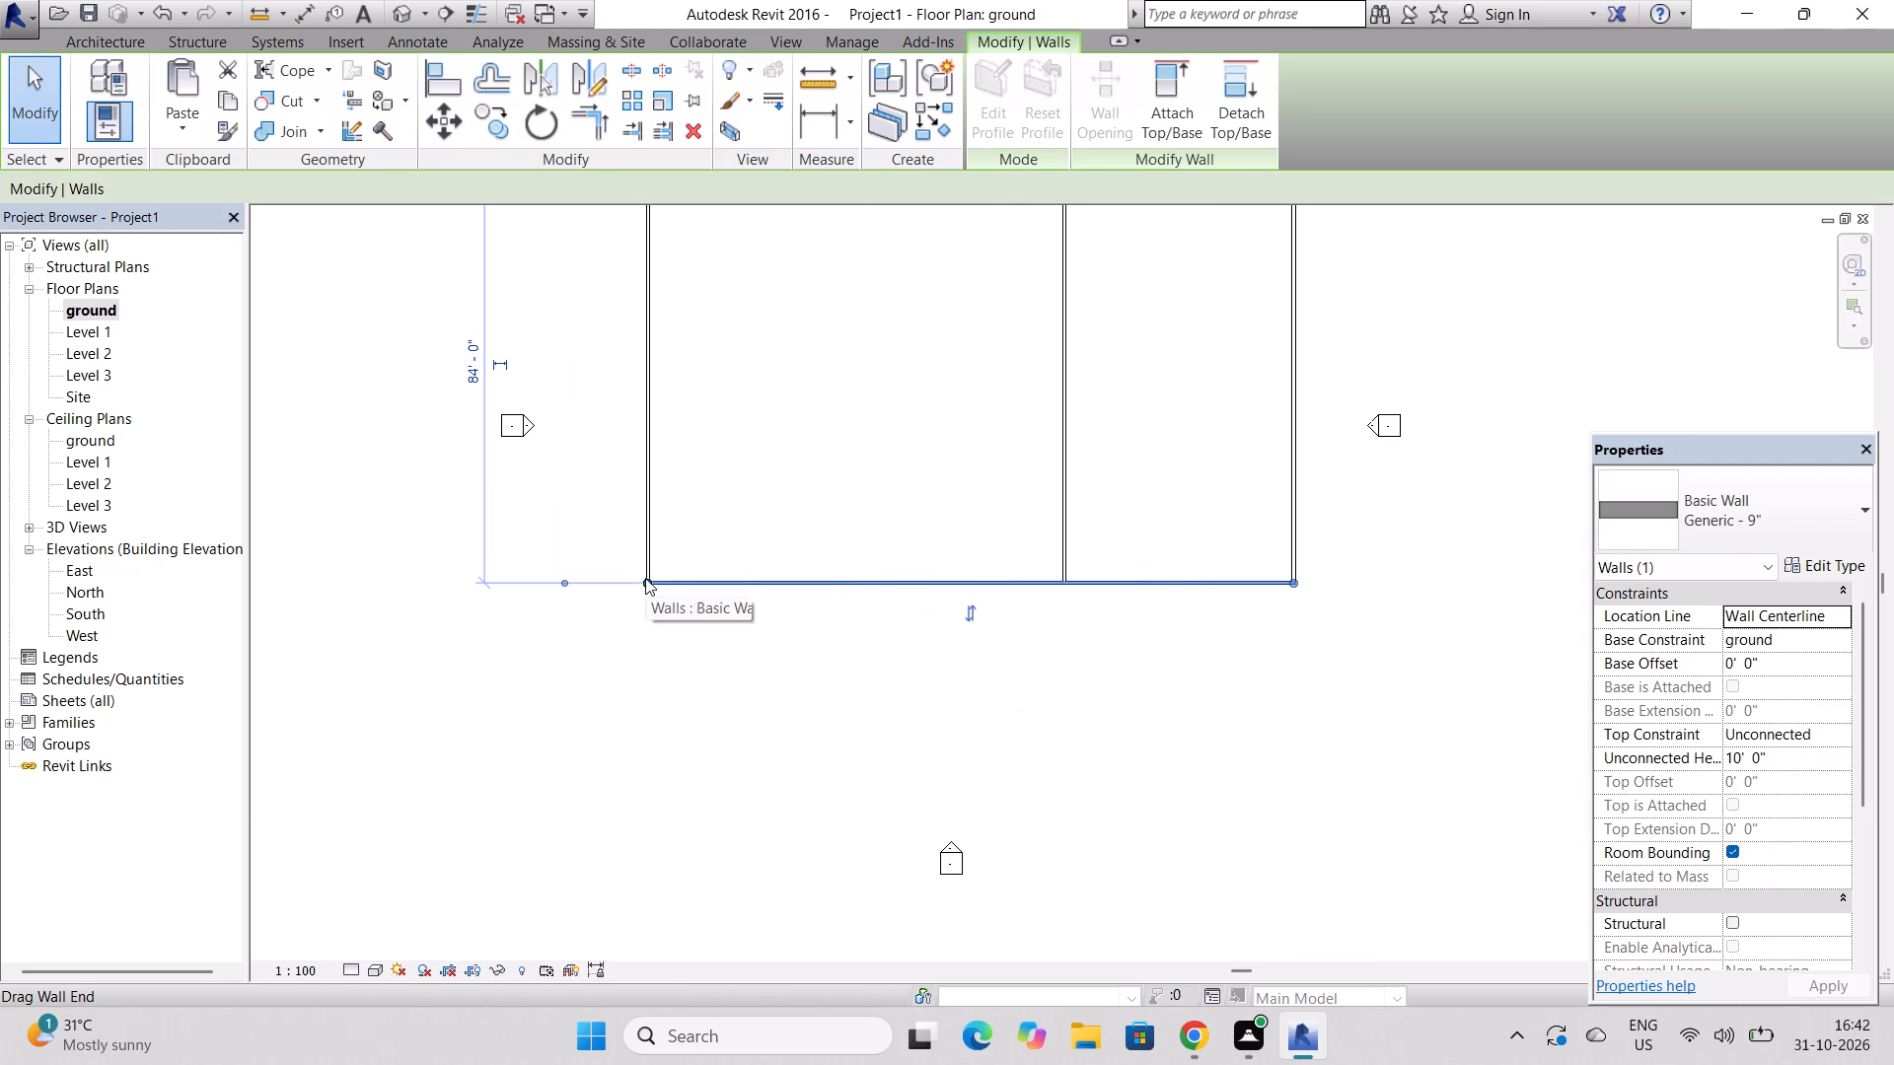
pyautogui.moveTo(645, 578); pyautogui.dragTo(1056, 587)
pyautogui.press('Escape')
pyautogui.press('Escape')
pyautogui.press('Escape')
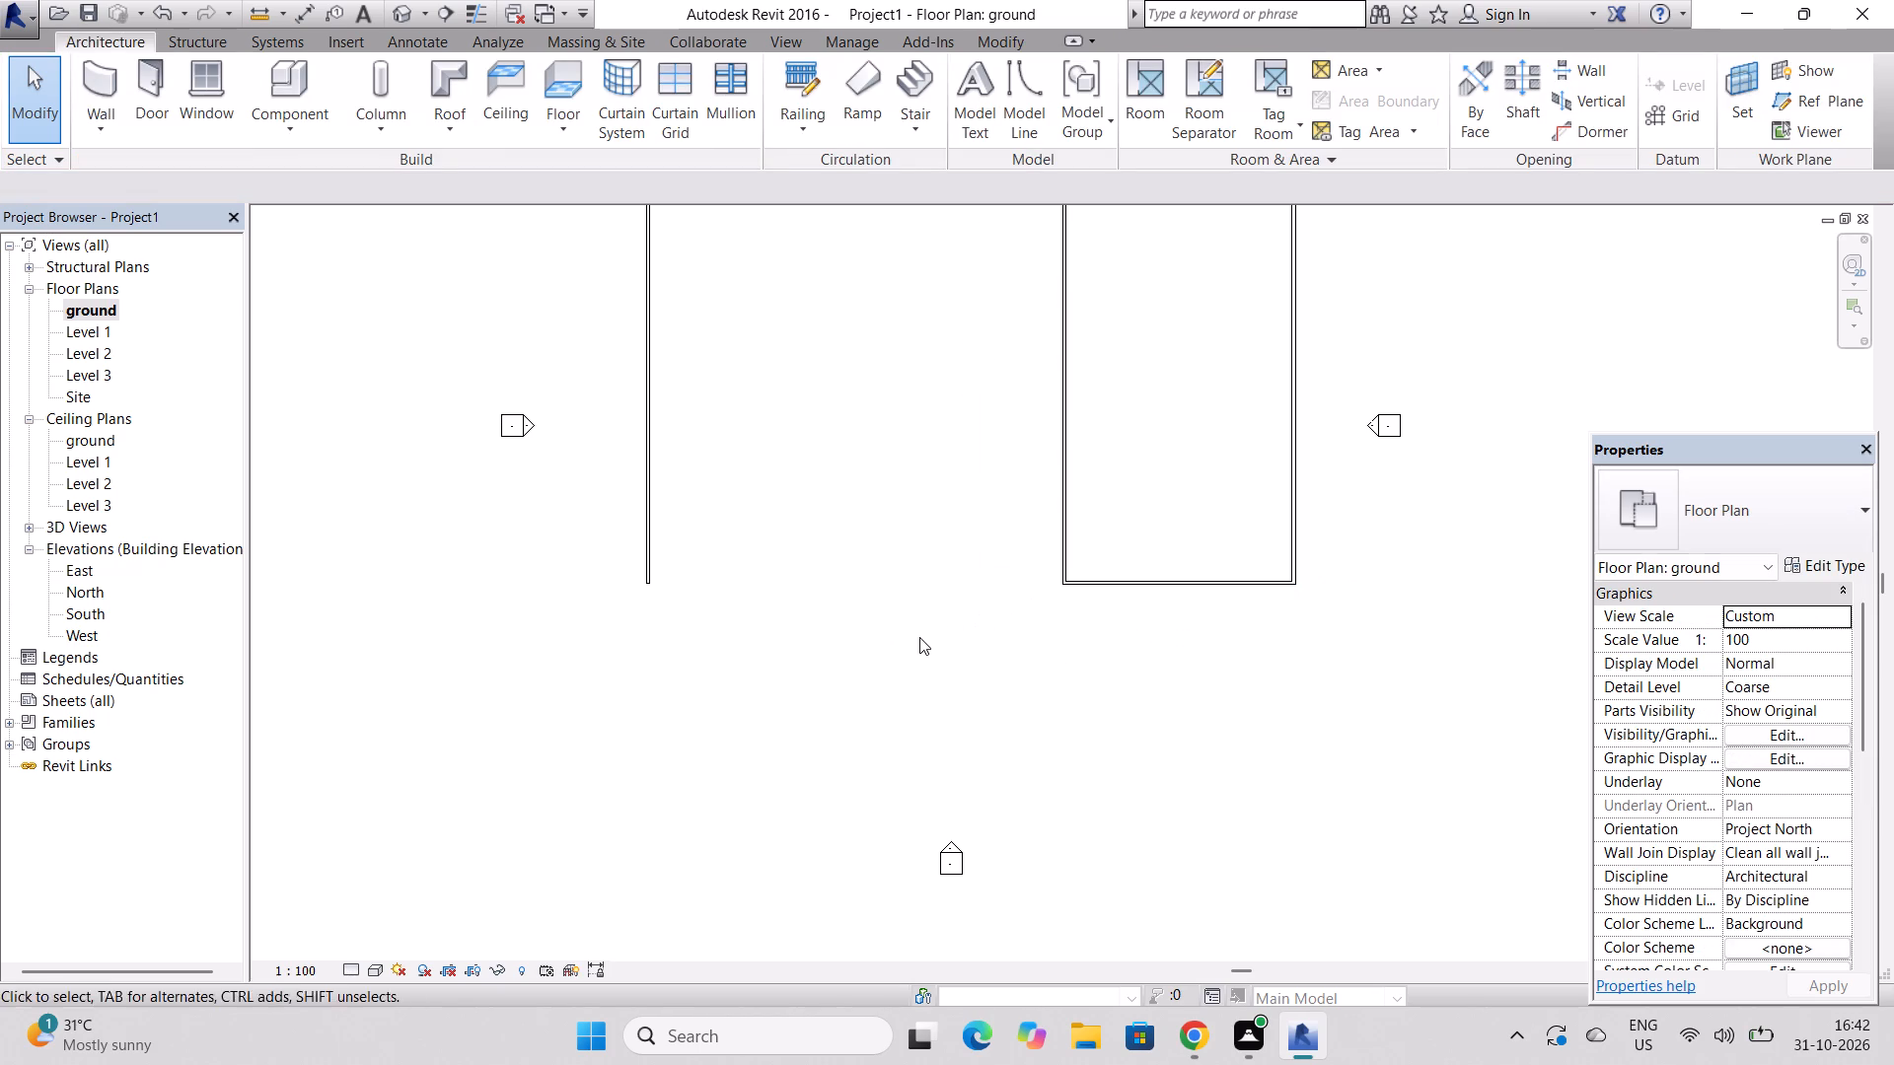
pyautogui.press('Escape')
pyautogui.press('Escape')
# Draw a horizontal Generic - 9" wall 80' 0" long from the interior partition's midpoint to the west end wall.
pyautogui.scroll(-3, 887, 694)
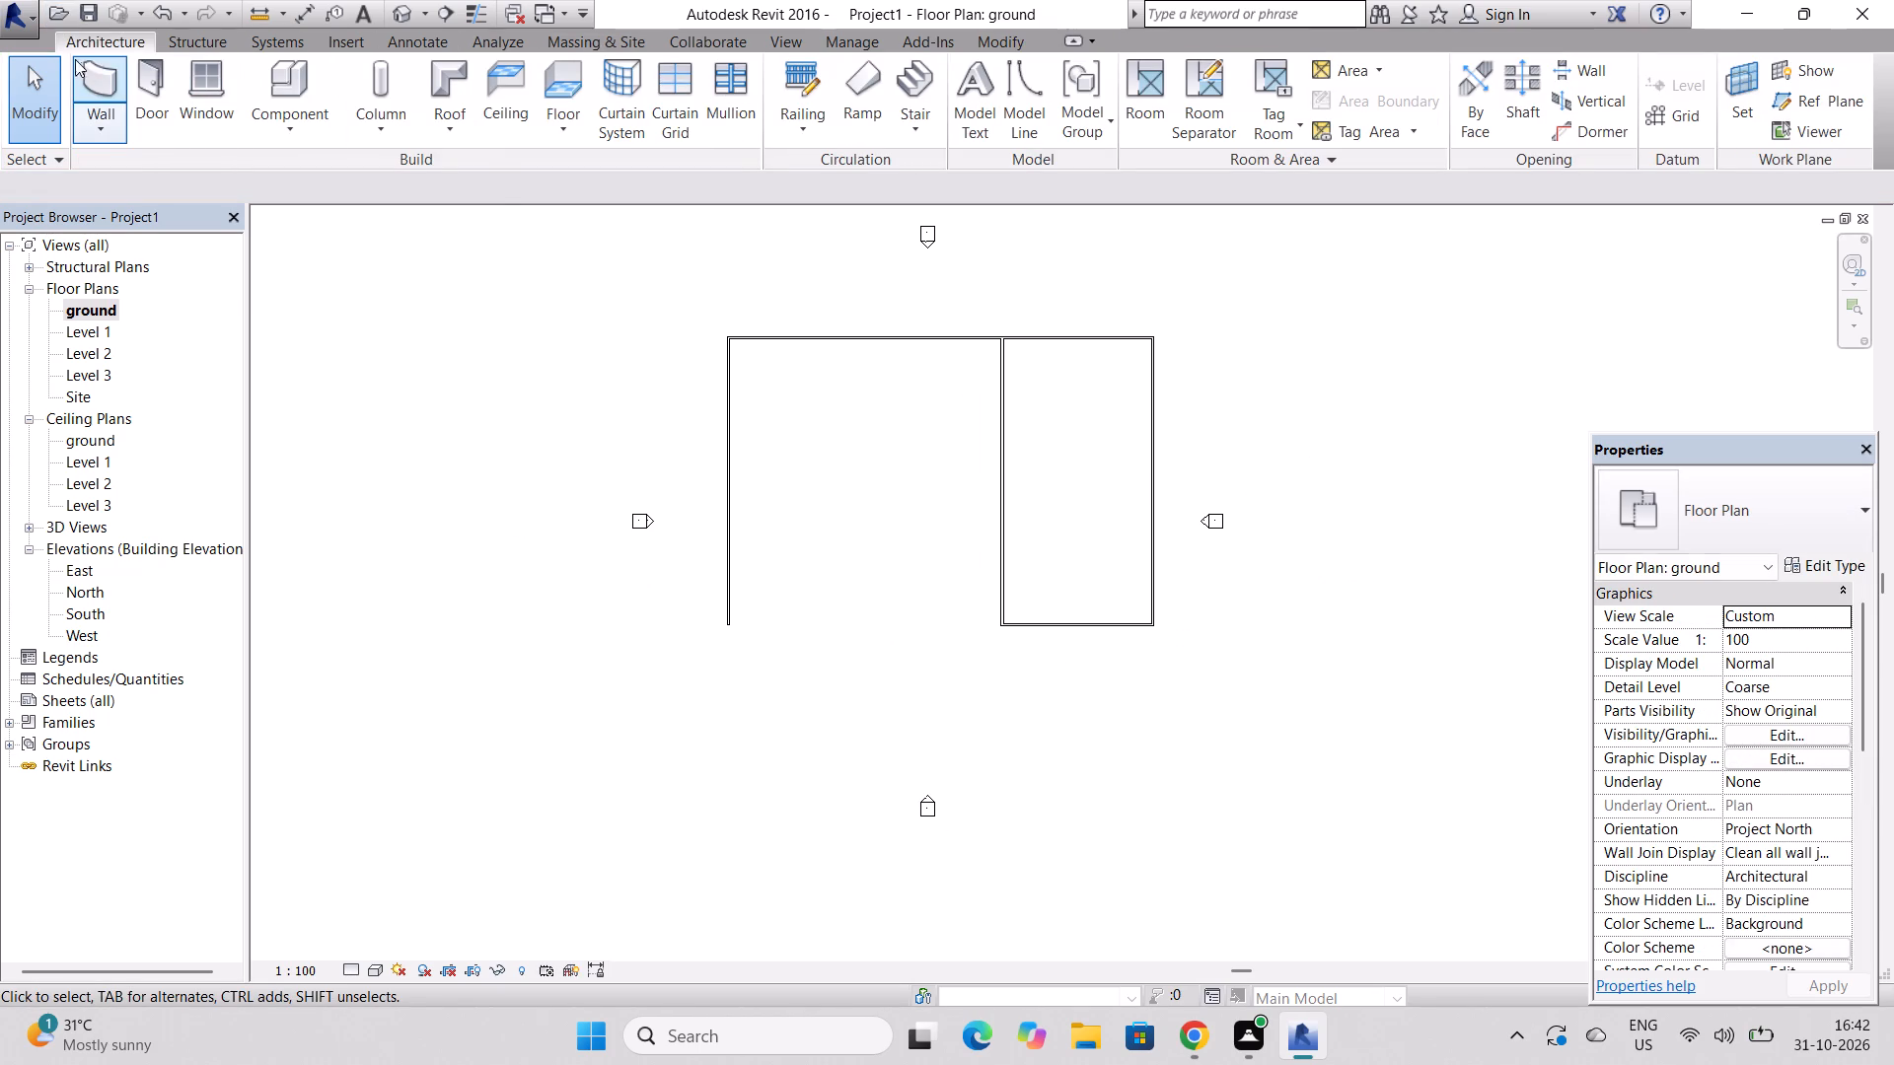
pyautogui.click(99, 68)
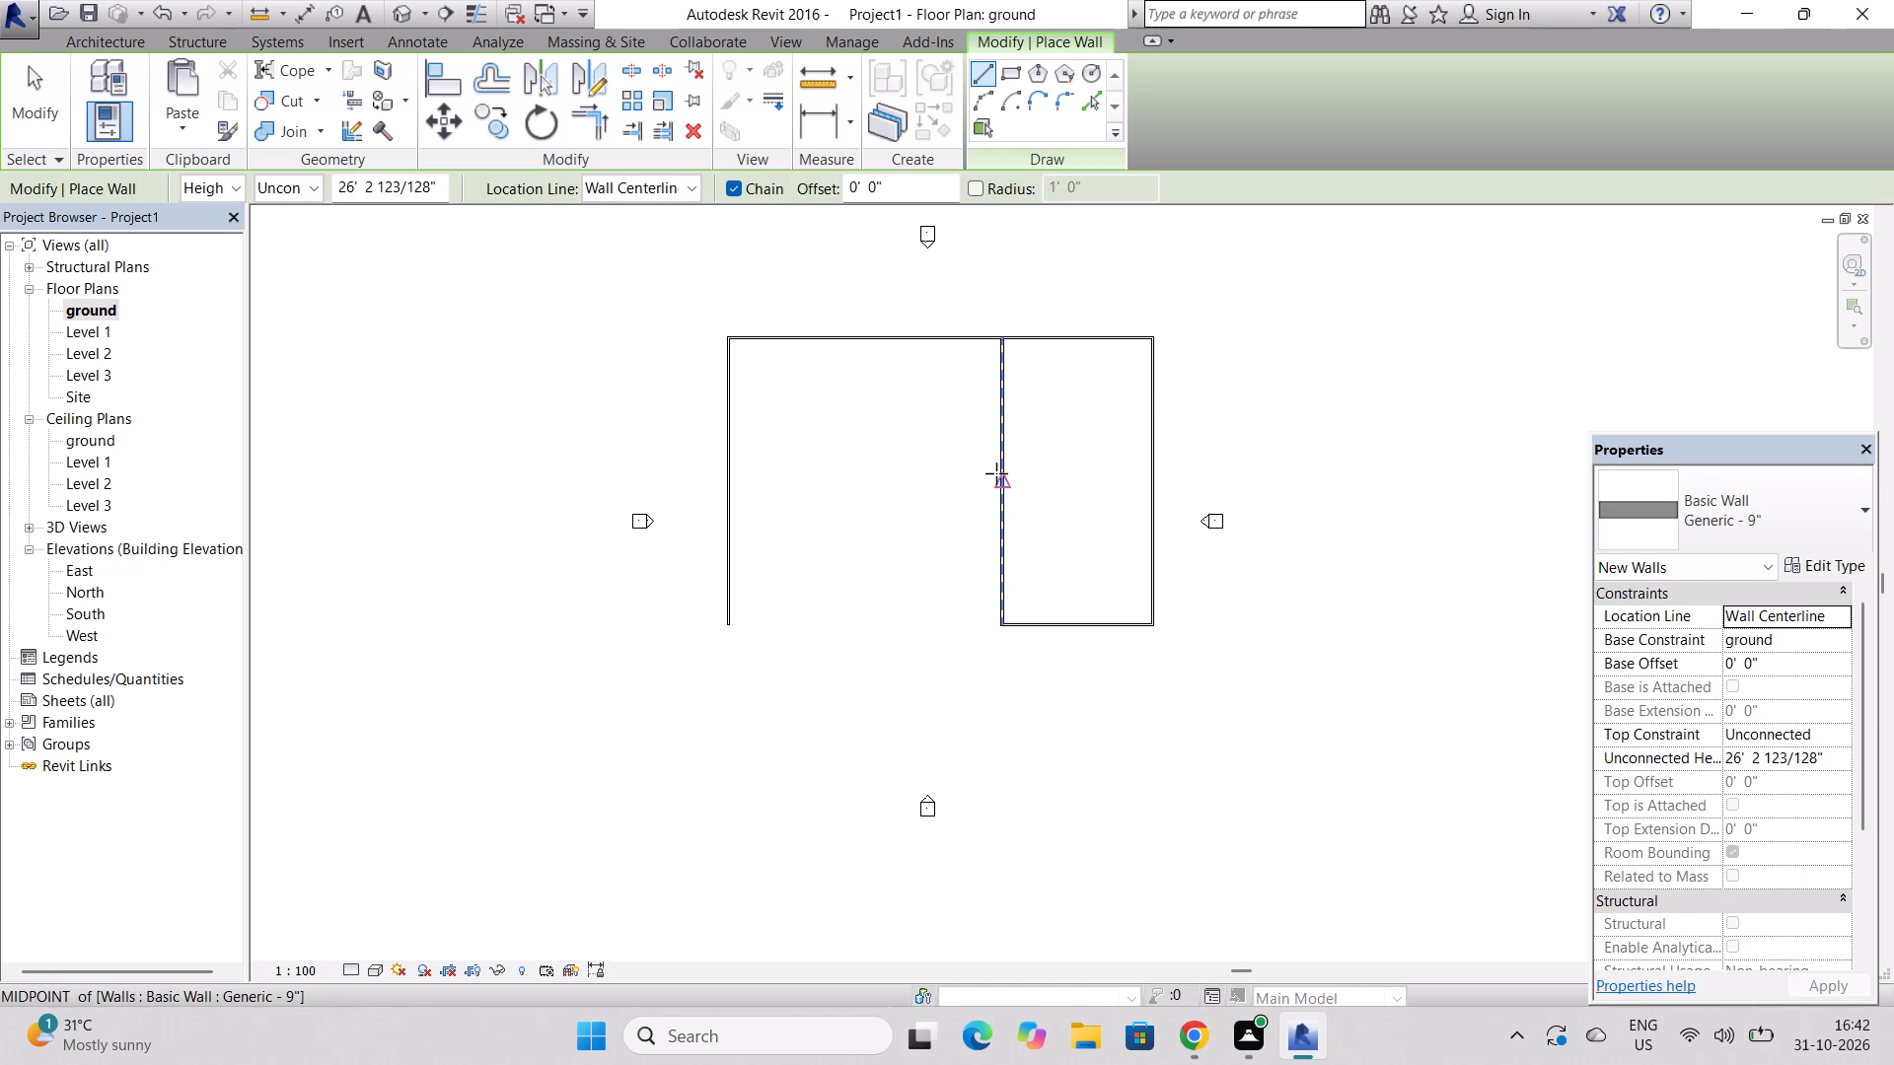
pyautogui.click(996, 482)
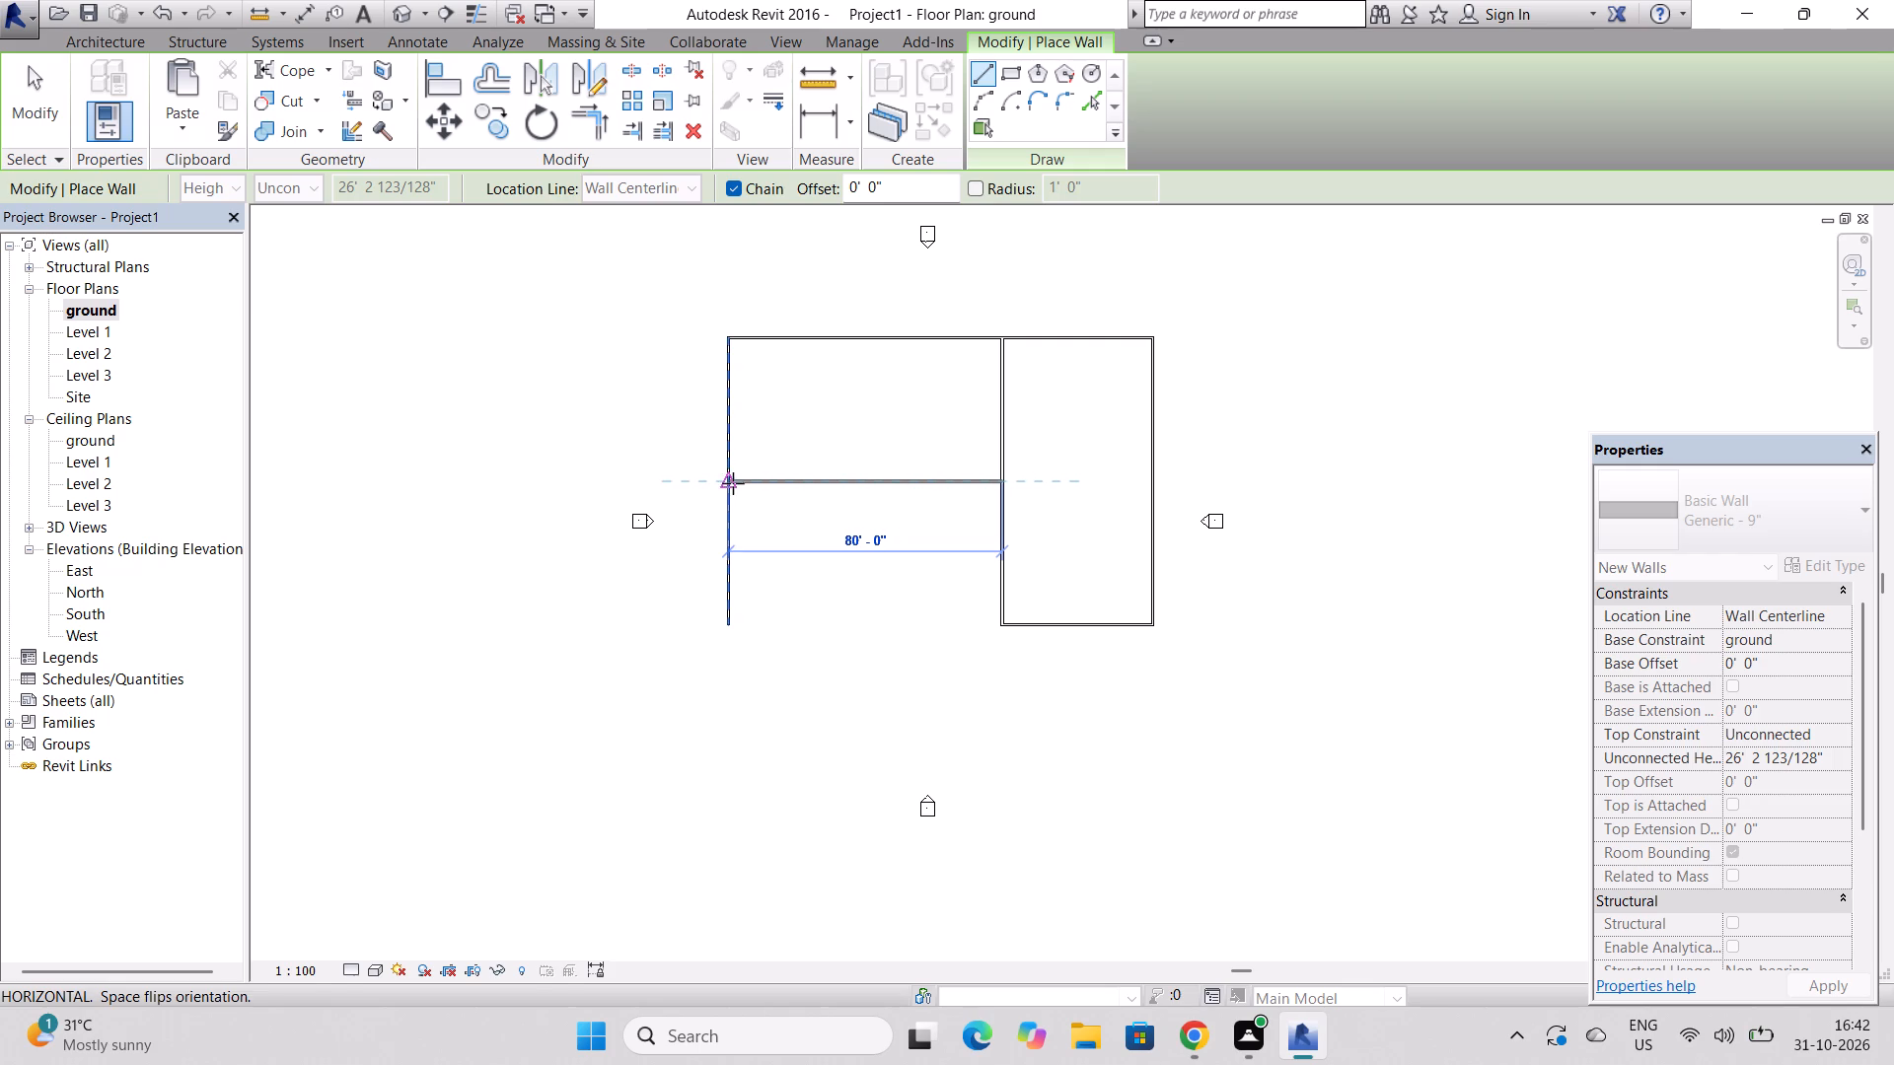
pyautogui.click(723, 483)
pyautogui.press('Escape')
pyautogui.press('Escape')
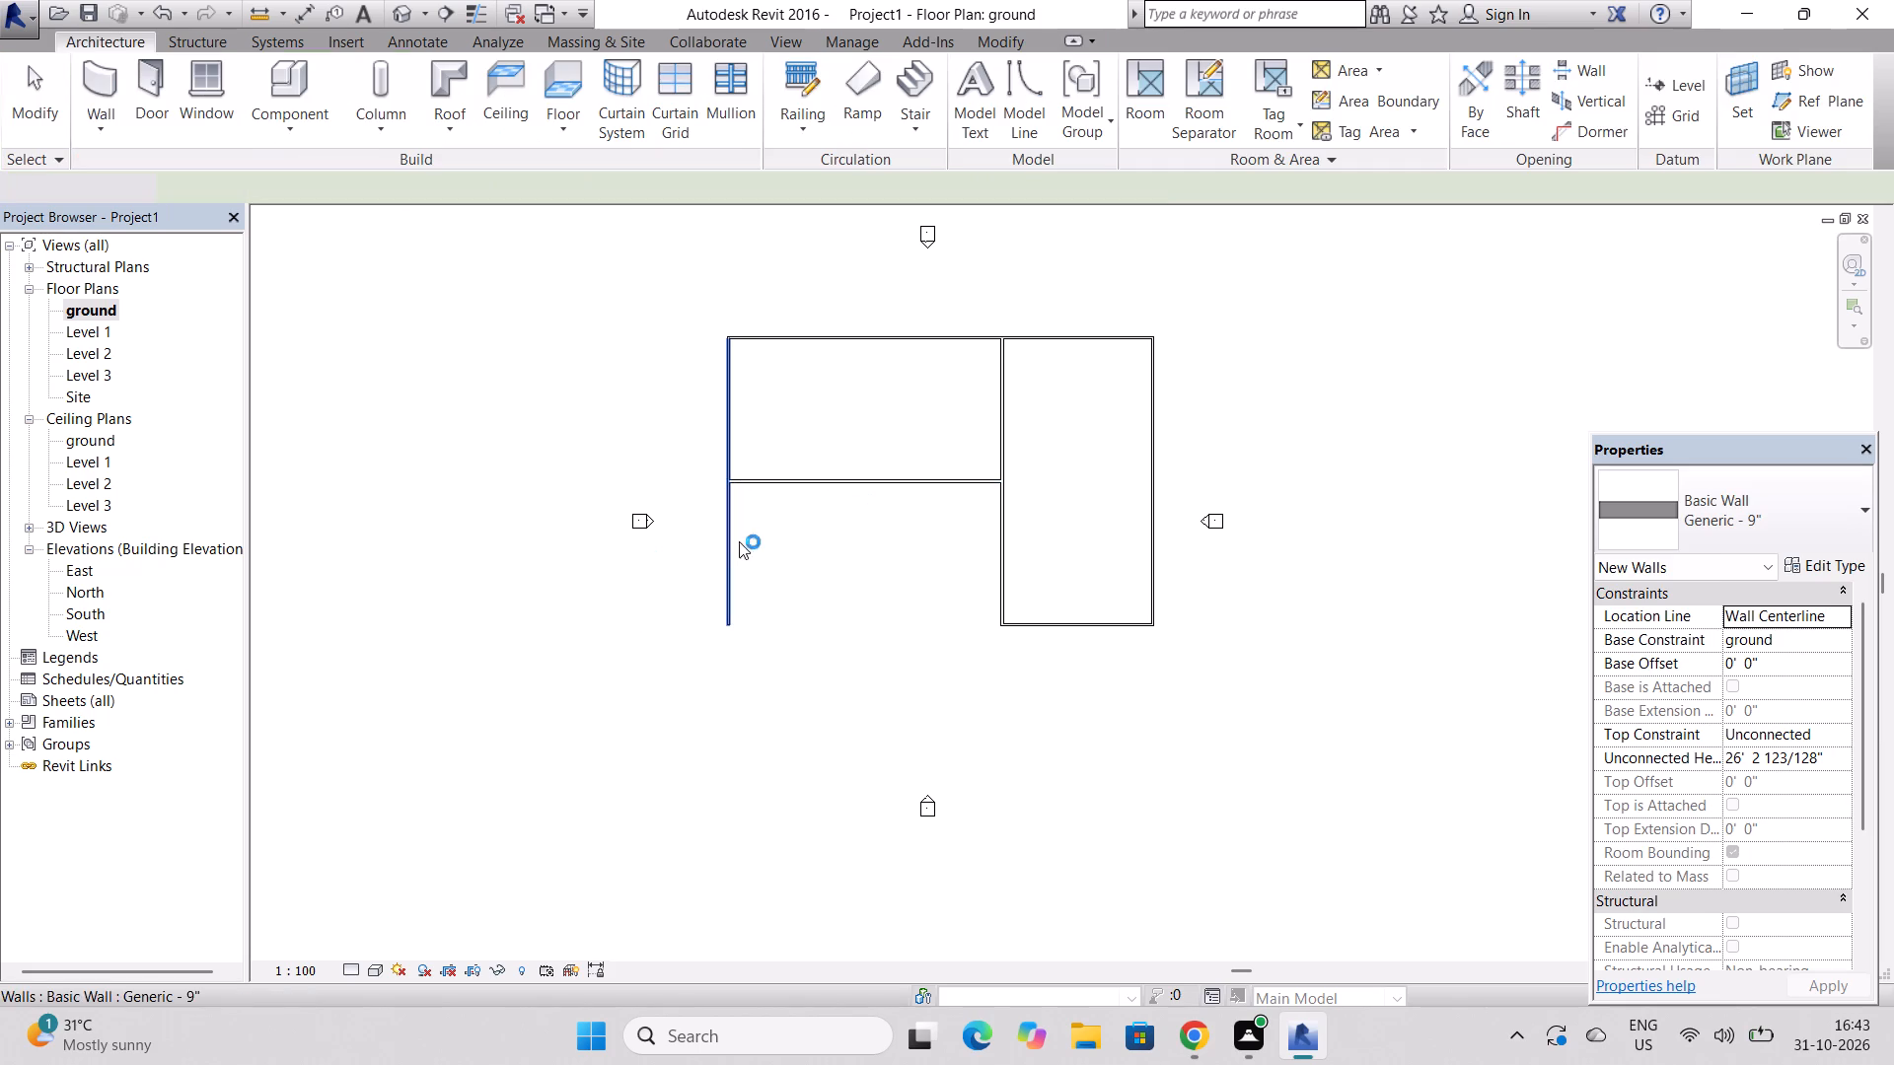
pyautogui.press('Escape')
pyautogui.press('Escape')
pyautogui.press('Escape')
# Shorten the ground floor's west wall by pulling its south end up to the 80' 0" horizontal wall.
pyautogui.click(729, 578)
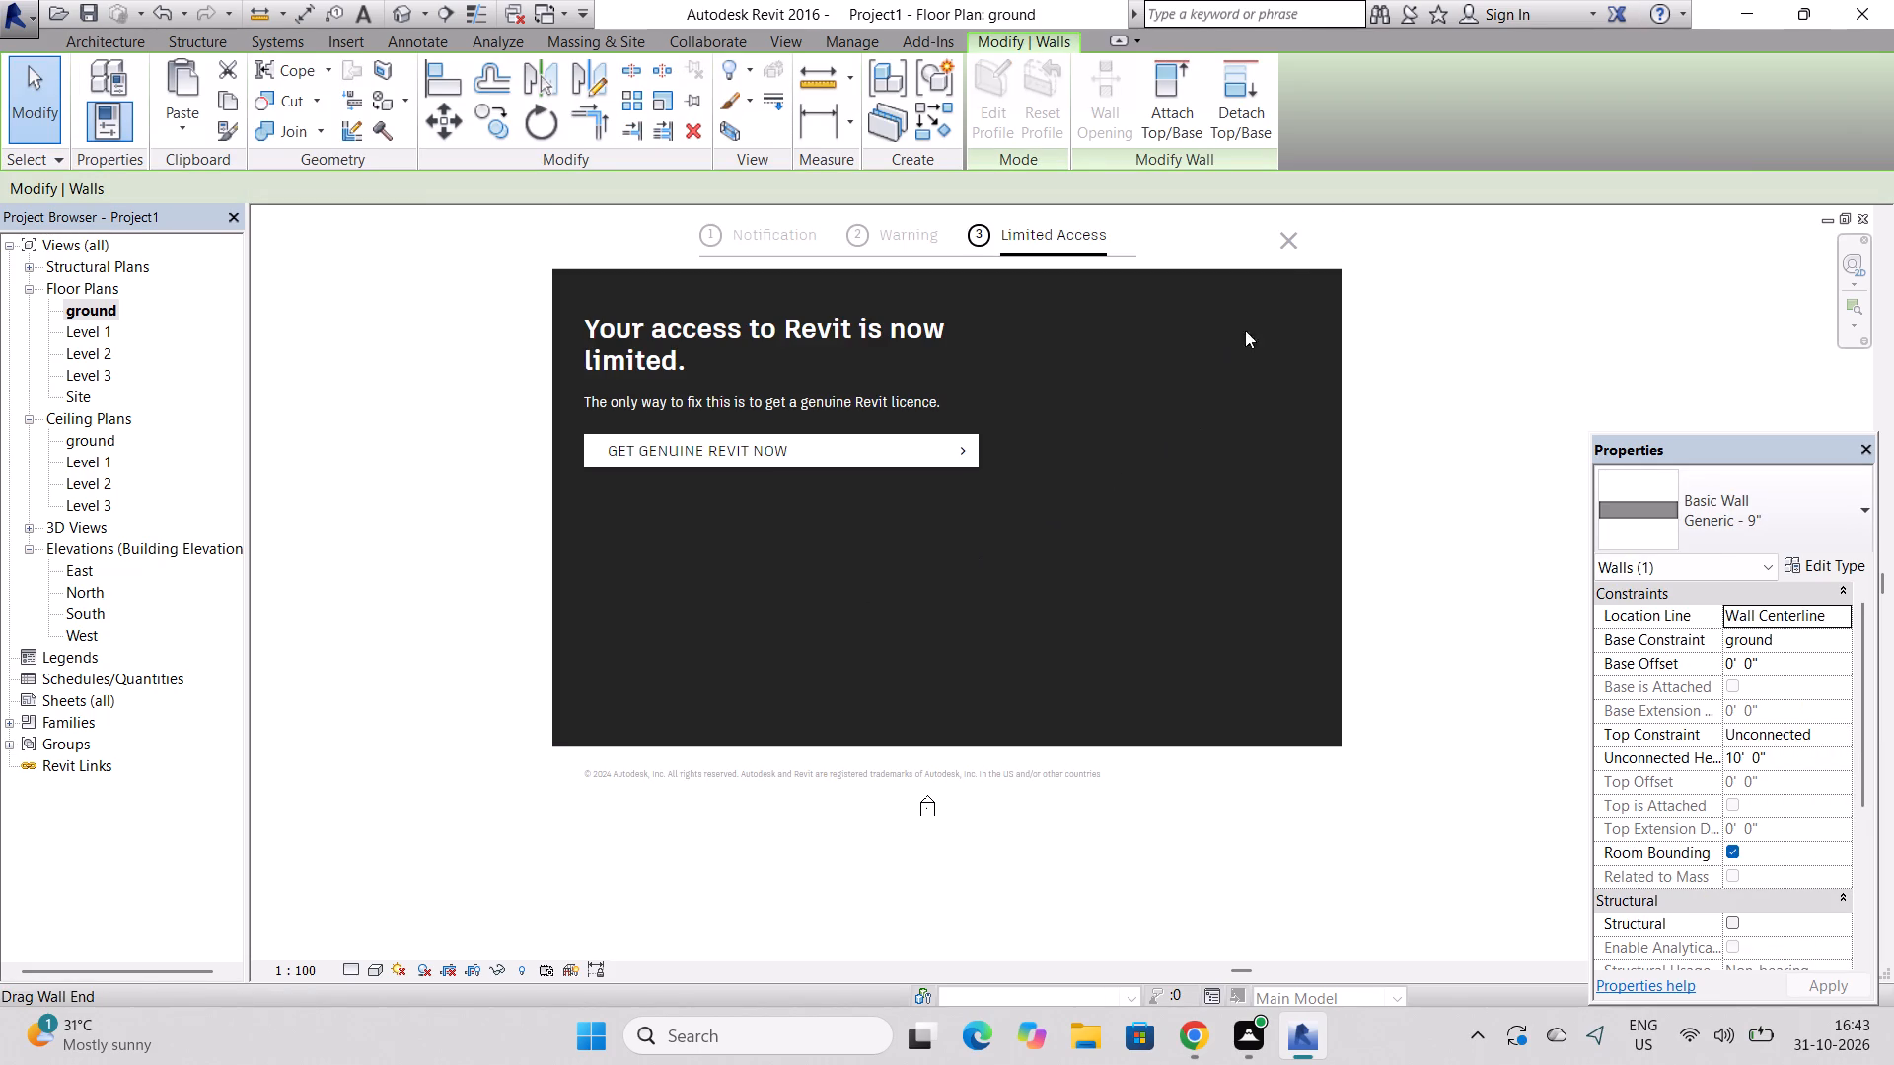
pyautogui.click(1285, 250)
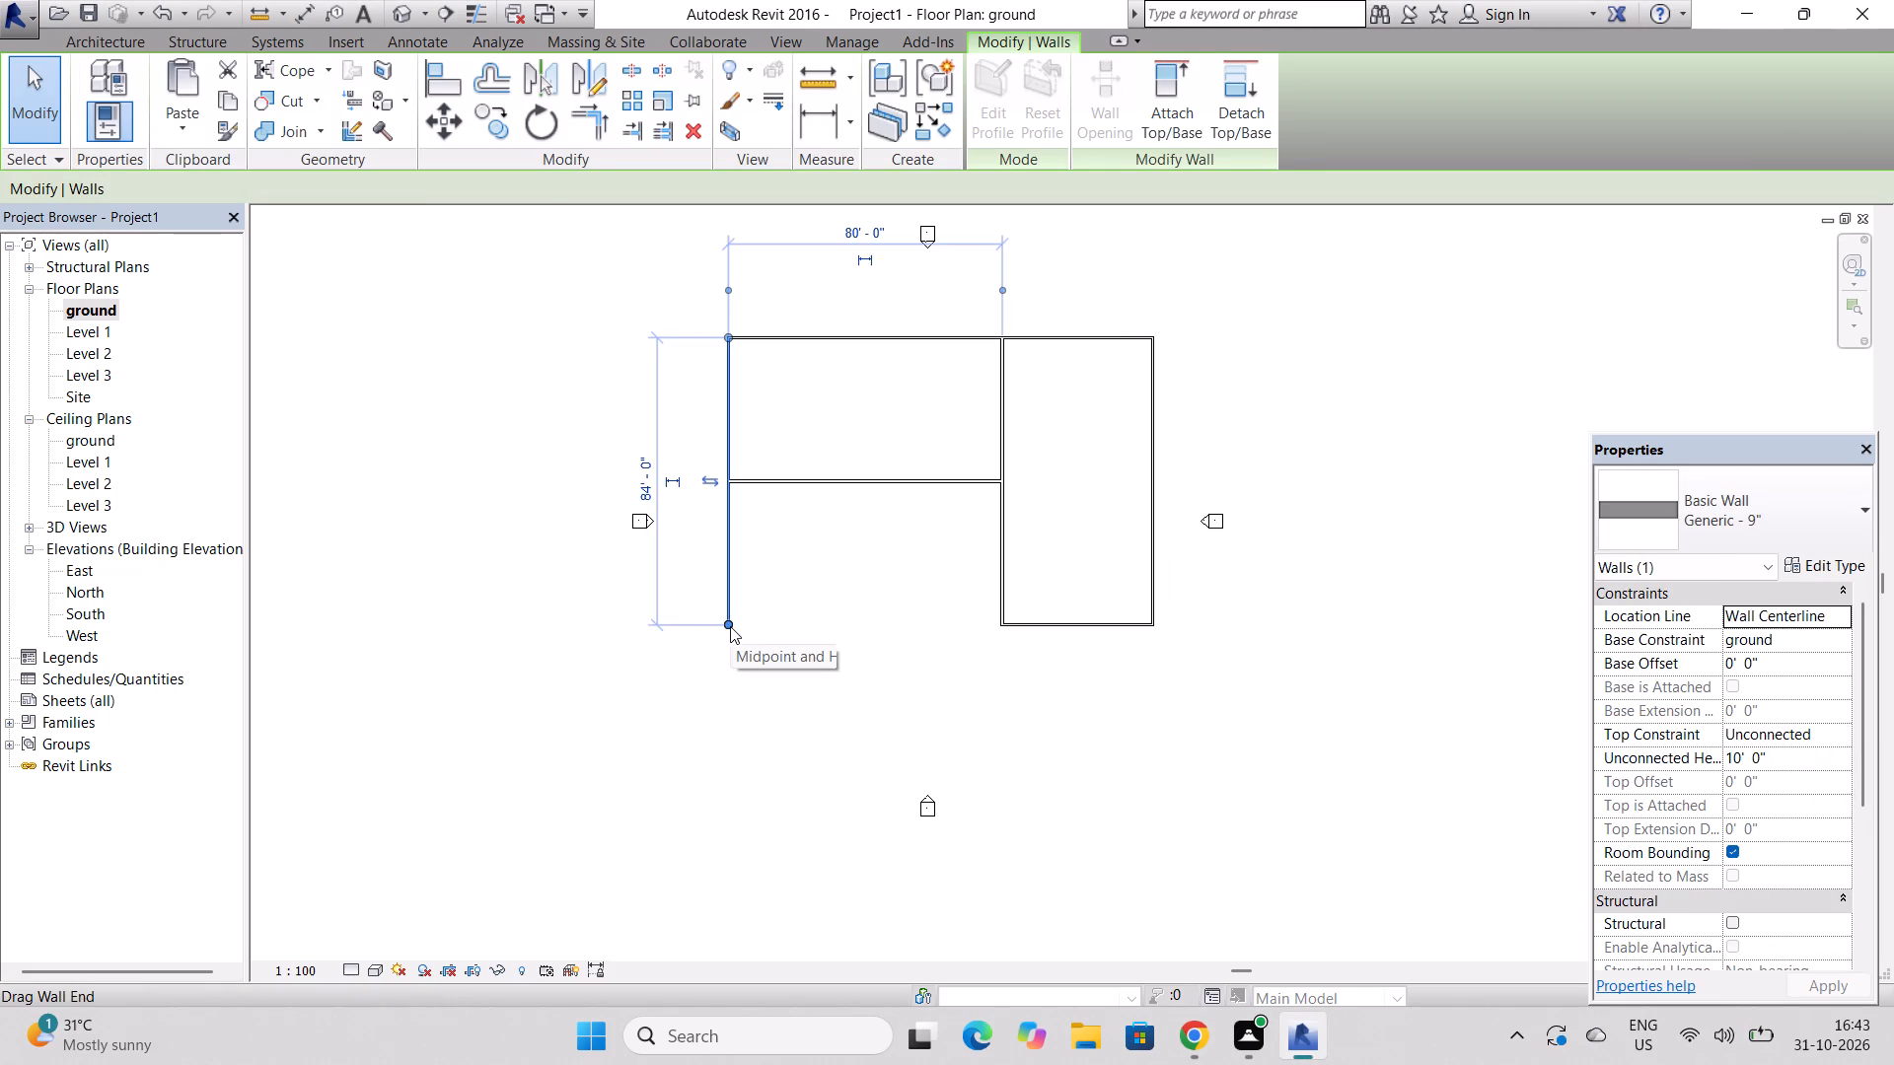
pyautogui.moveTo(726, 623); pyautogui.dragTo(750, 516)
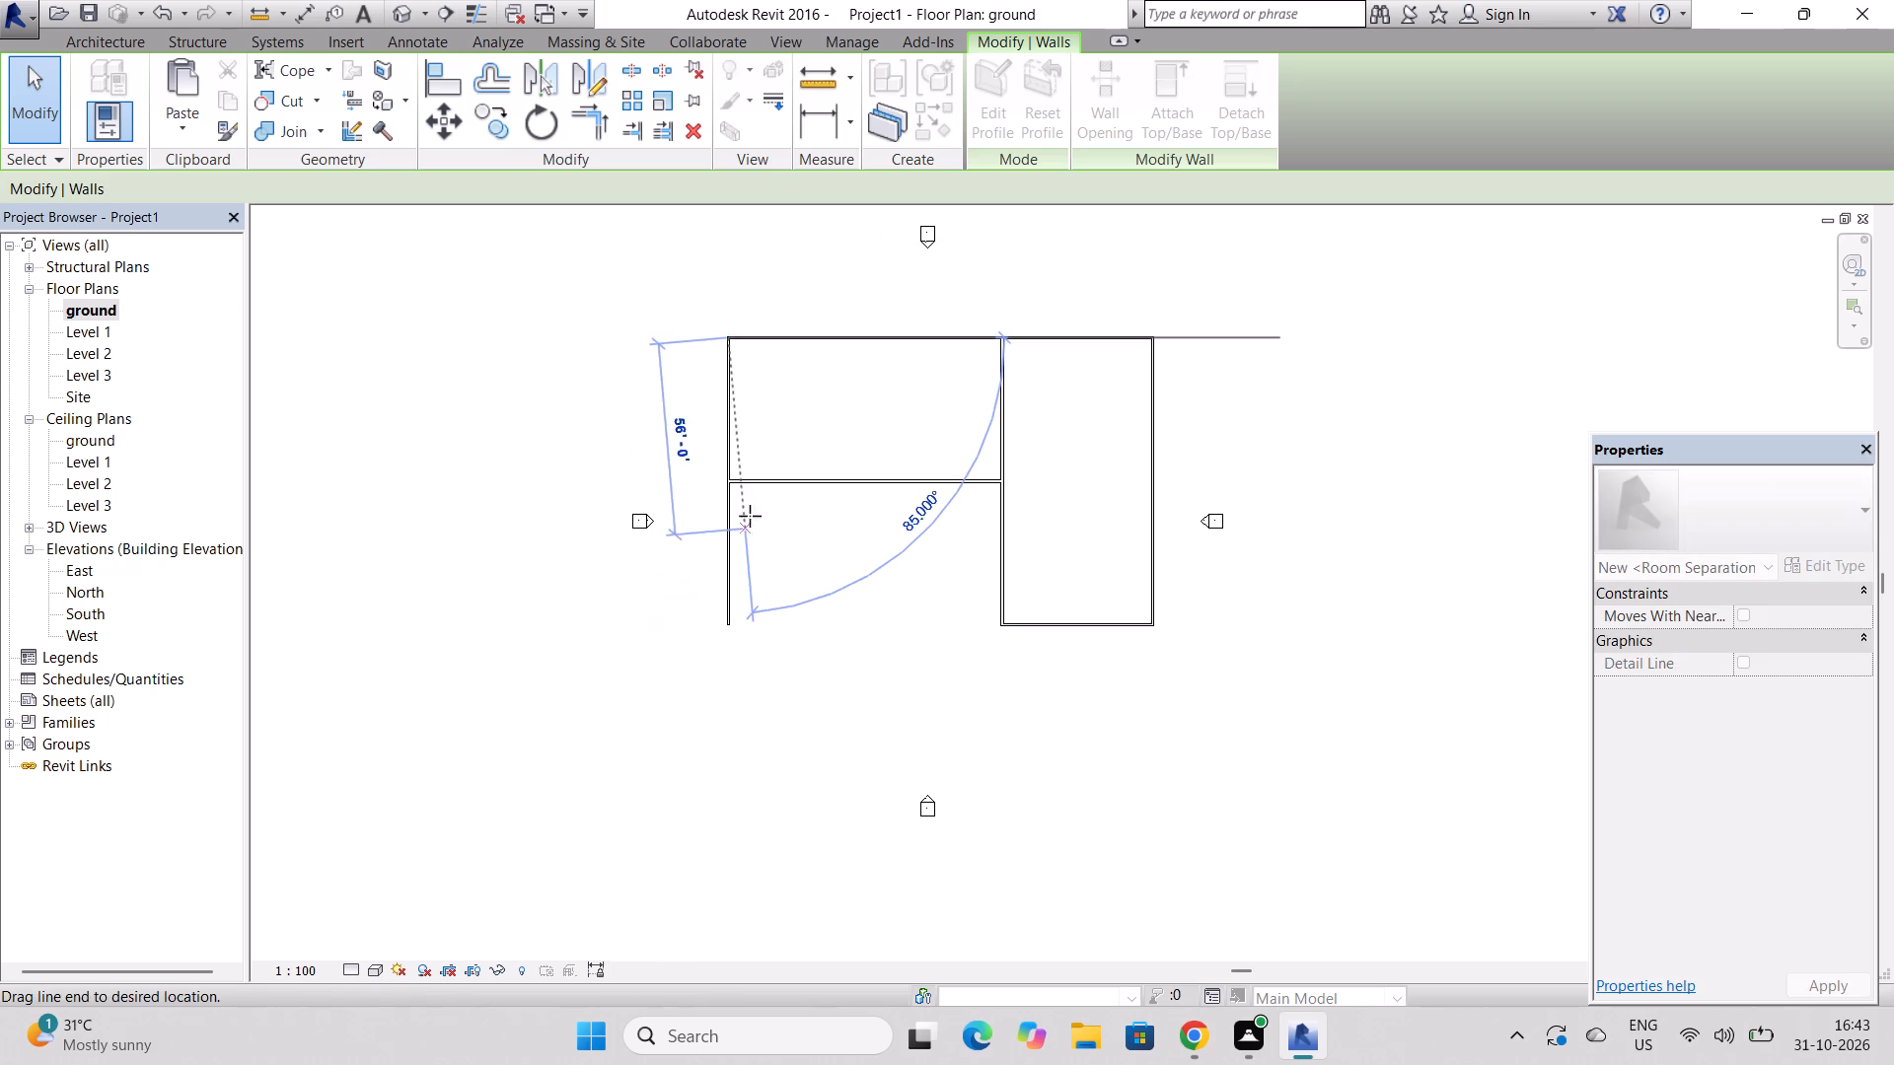
pyautogui.moveTo(750, 516); pyautogui.dragTo(720, 479)
pyautogui.press('Escape')
pyautogui.press('Escape')
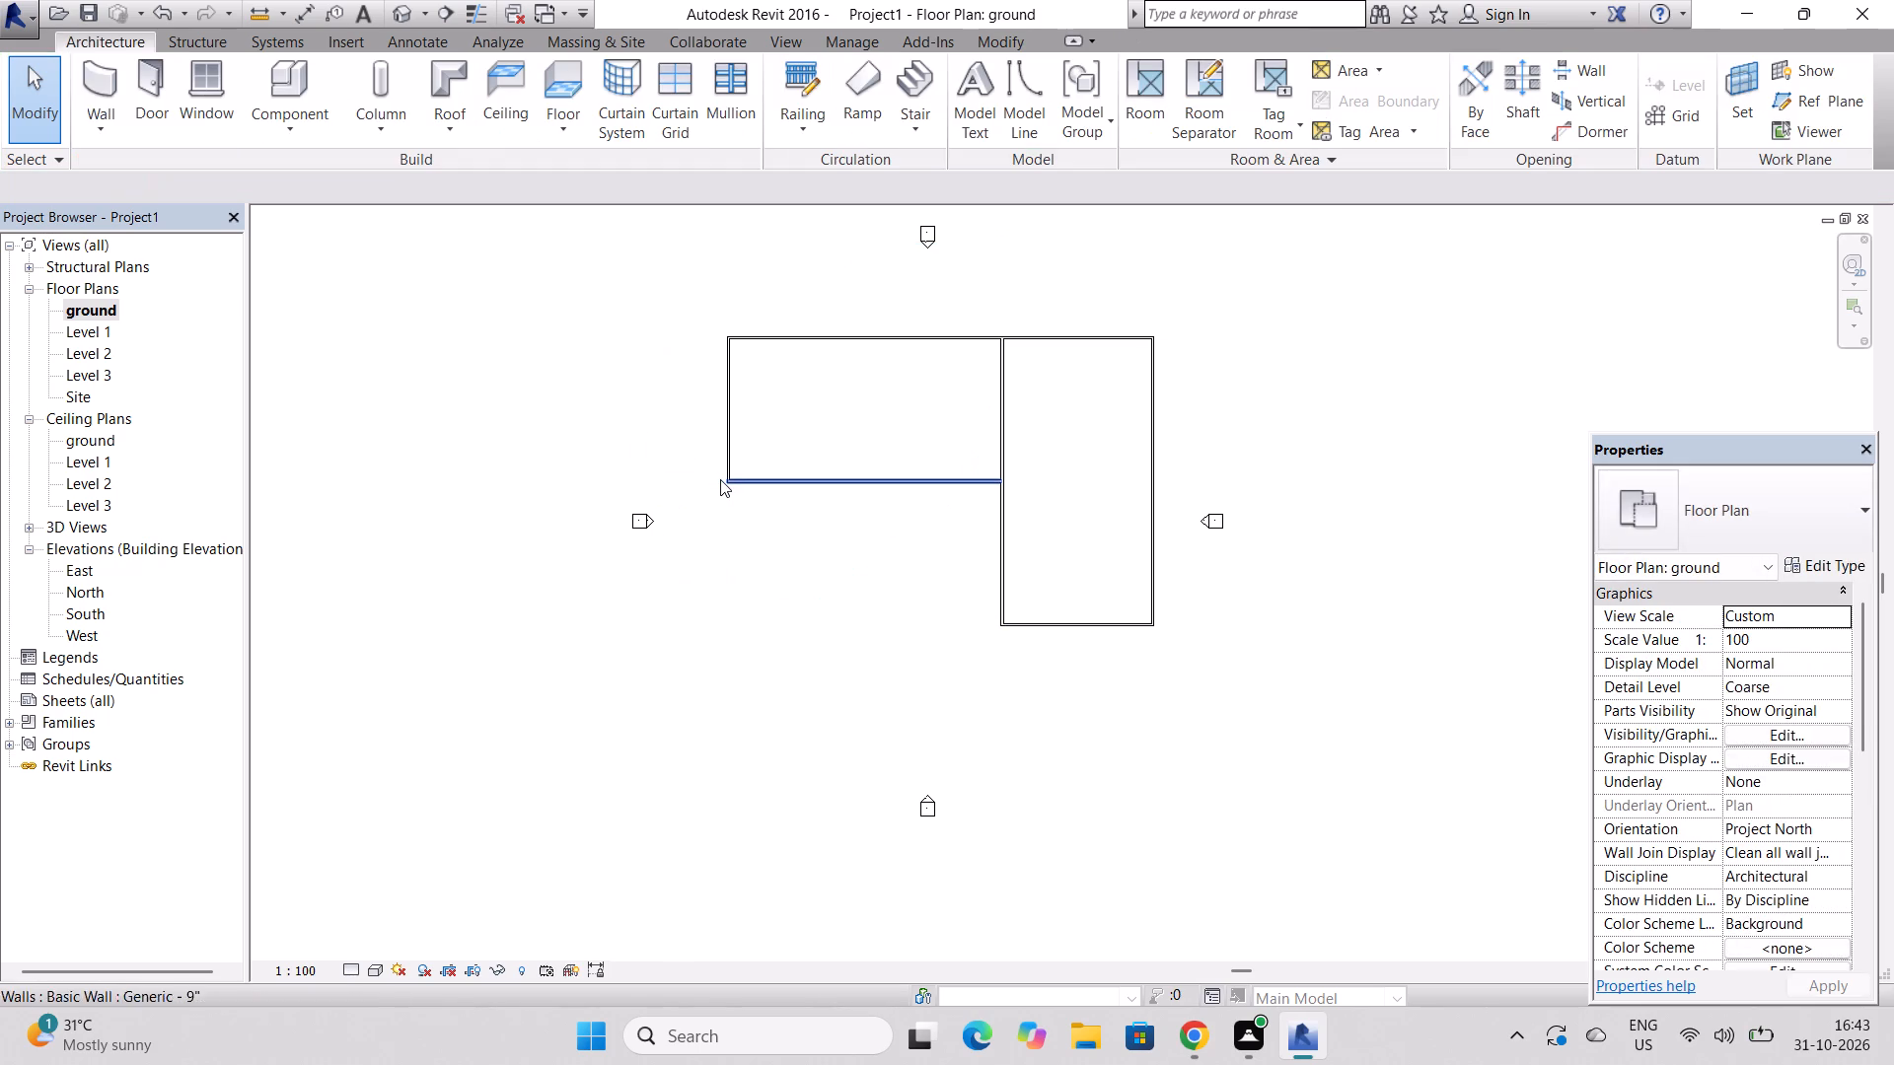
pyautogui.press('Escape')
pyautogui.press('Escape')
pyautogui.press('Escape')
pyautogui.press('Escape')
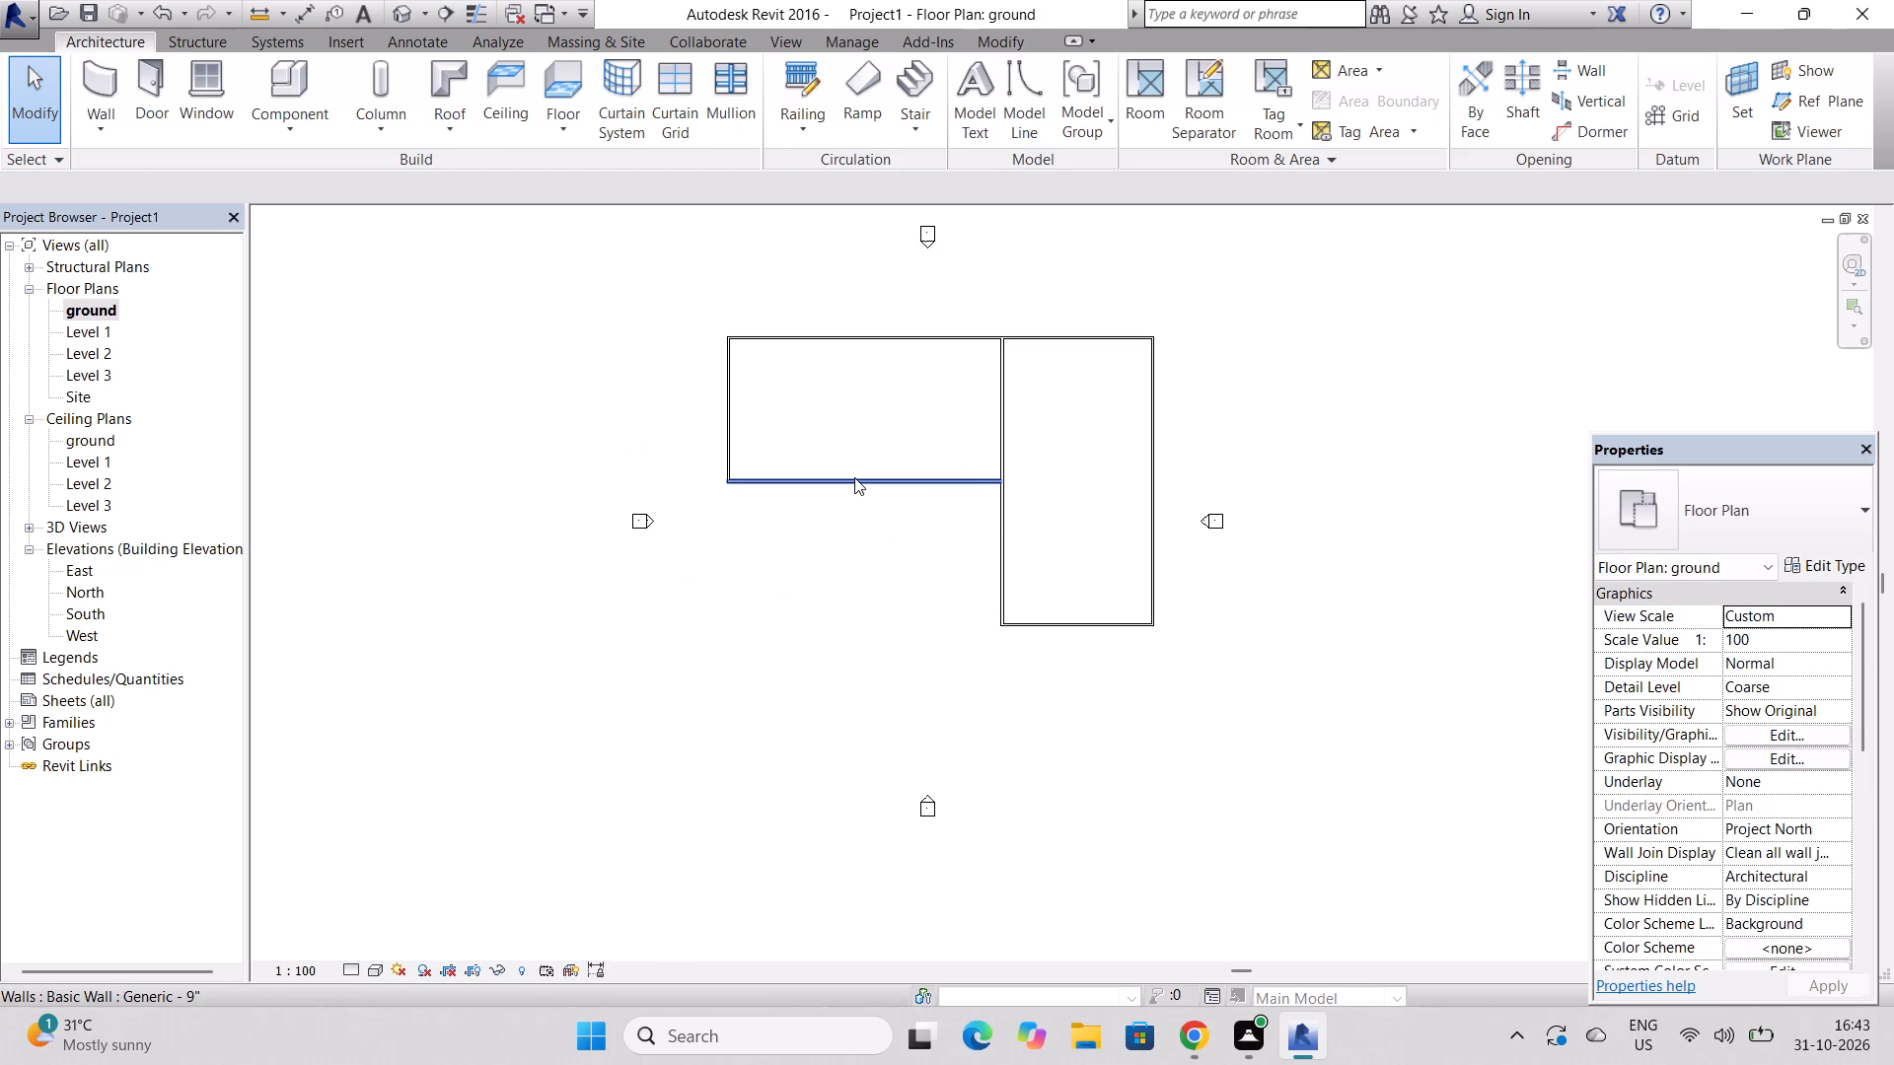
# Move the ground floor's 80' 0" horizontal wall south to 56' 0" from the north wall and 28' 0" from the south wall.
pyautogui.click(854, 477)
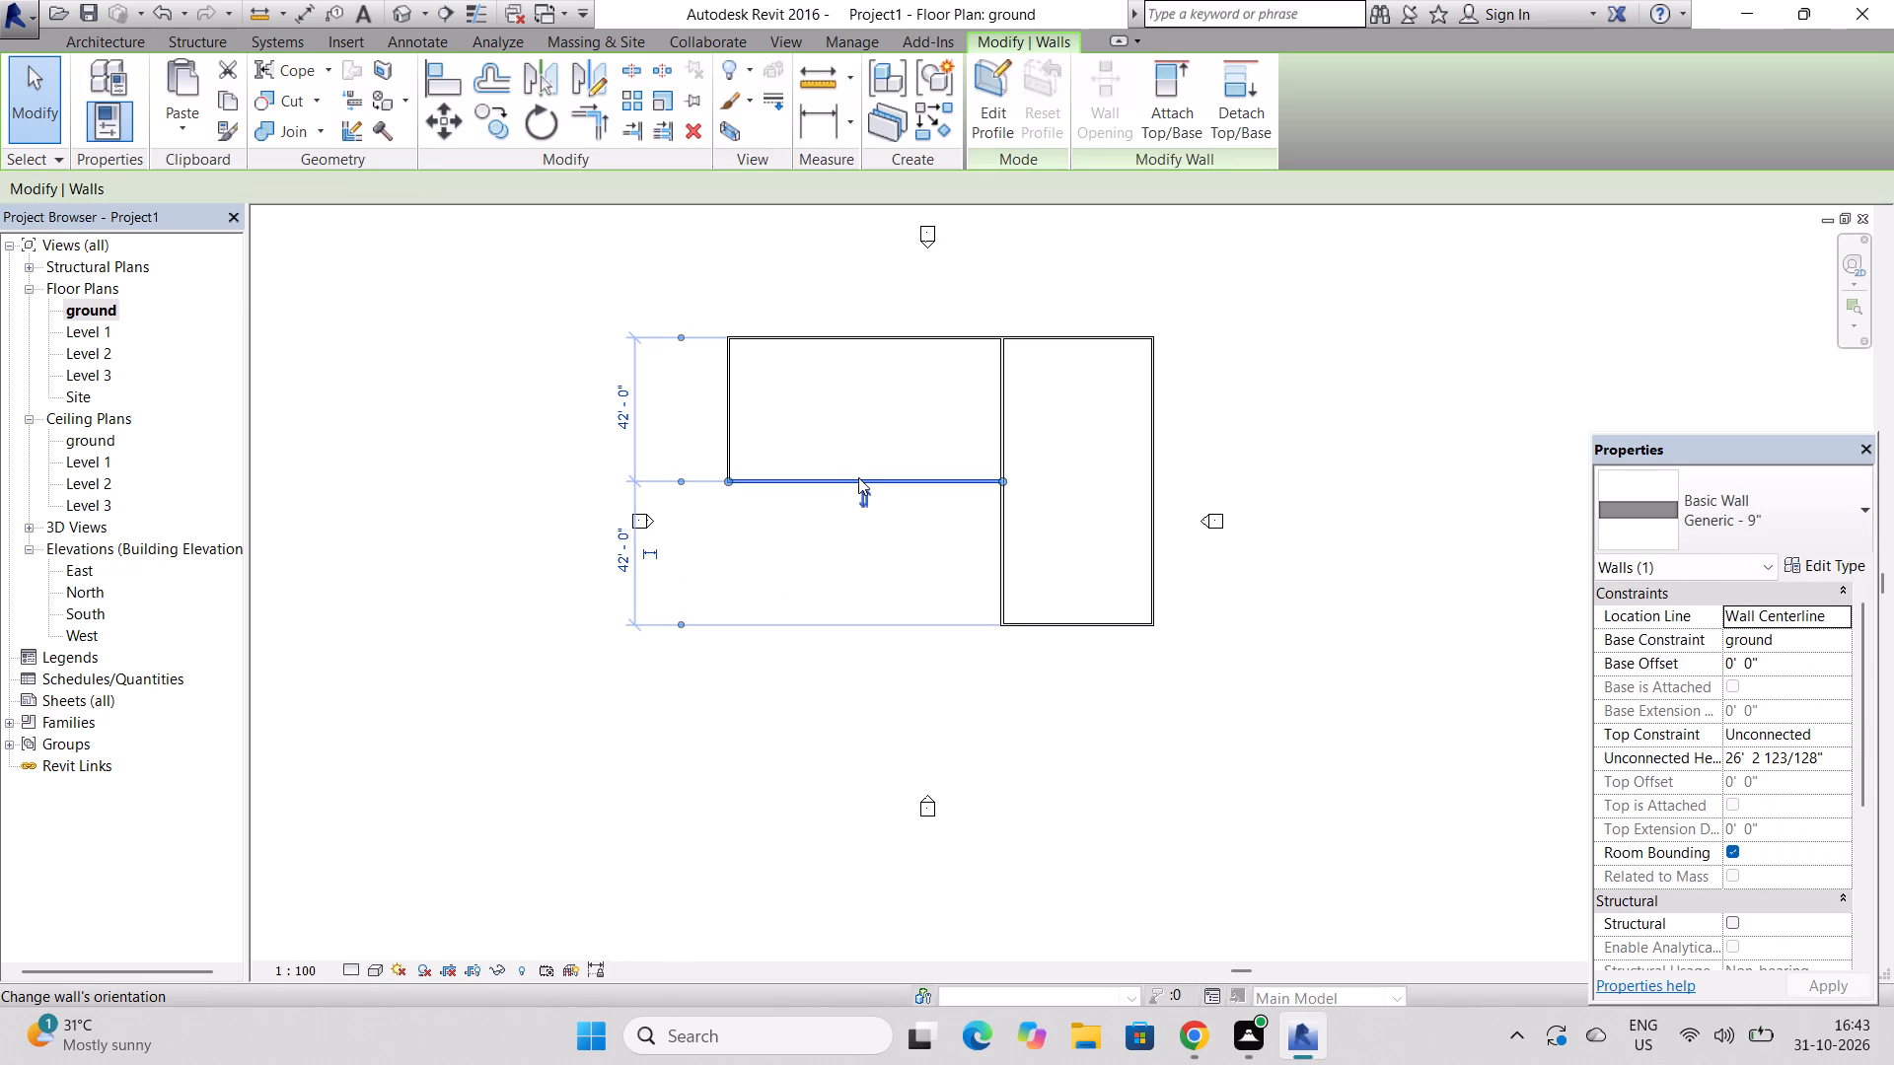
pyautogui.click(826, 482)
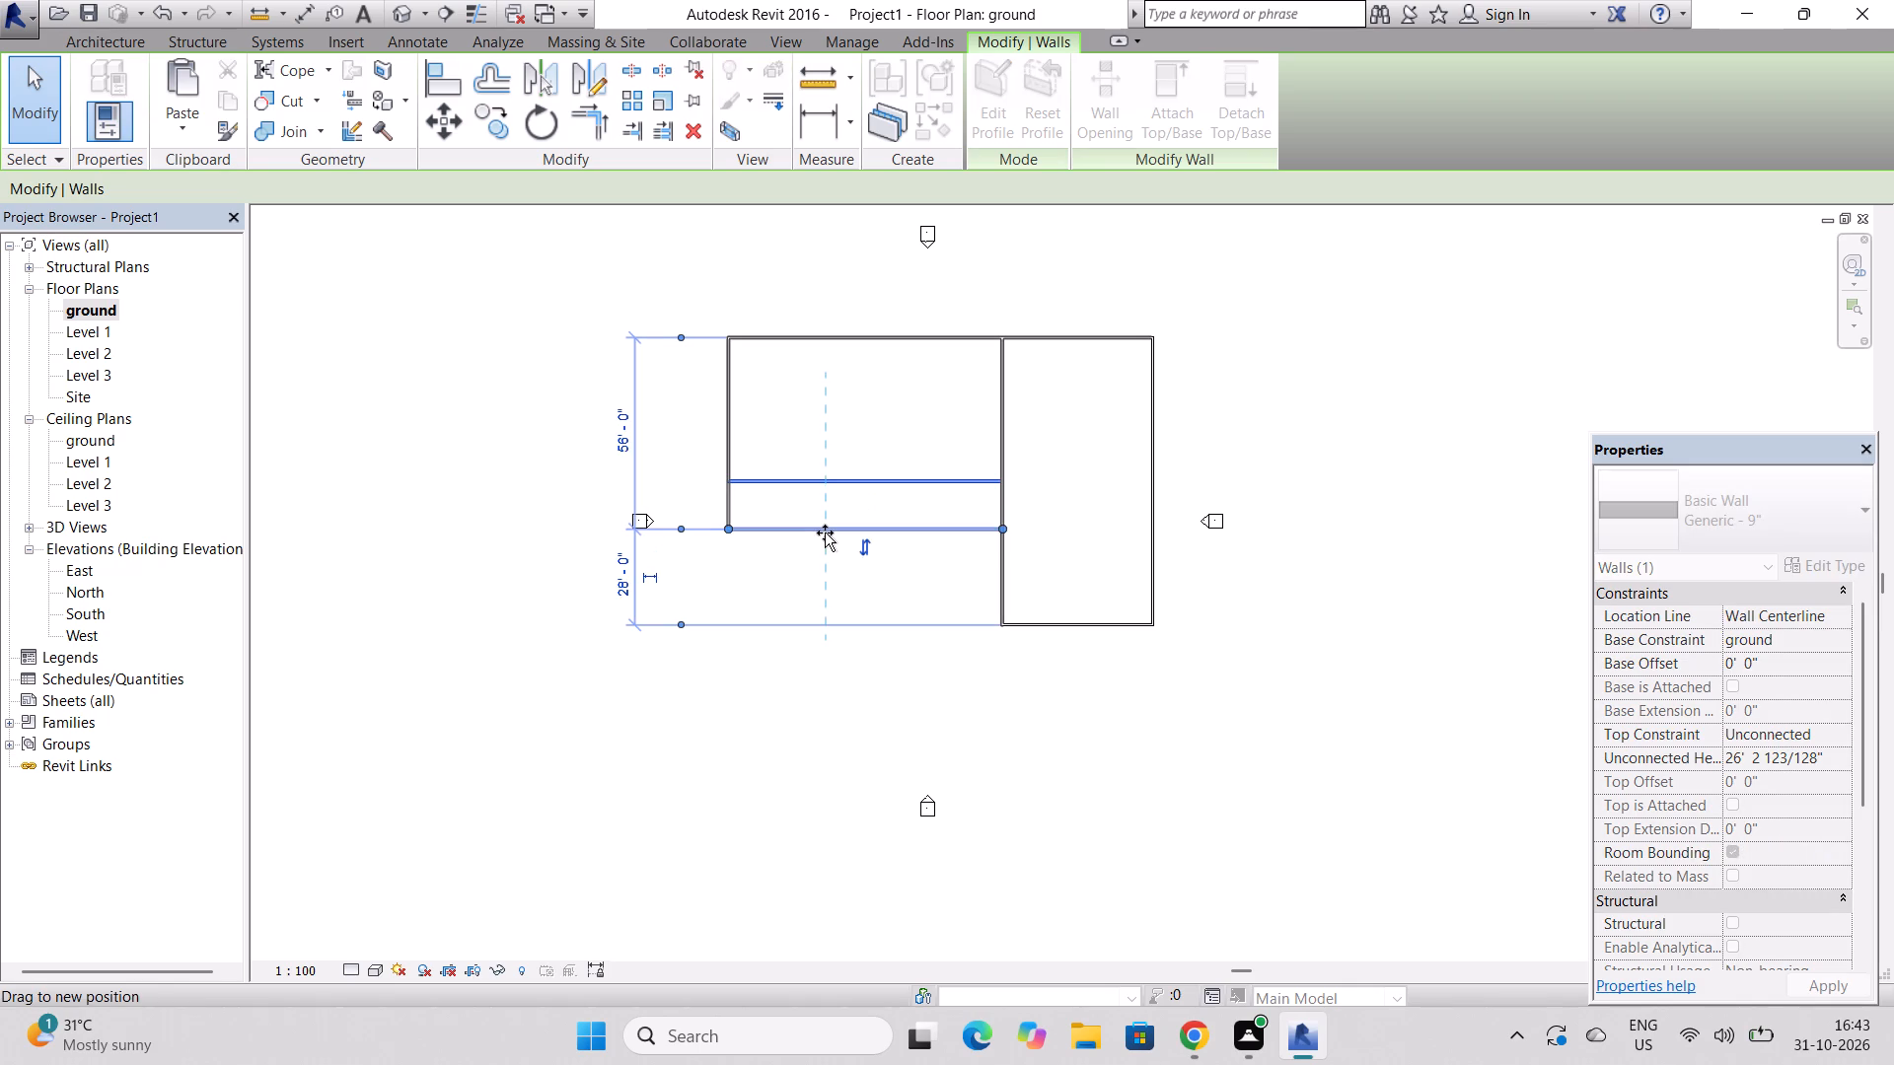
pyautogui.press('Escape')
pyautogui.press('Escape')
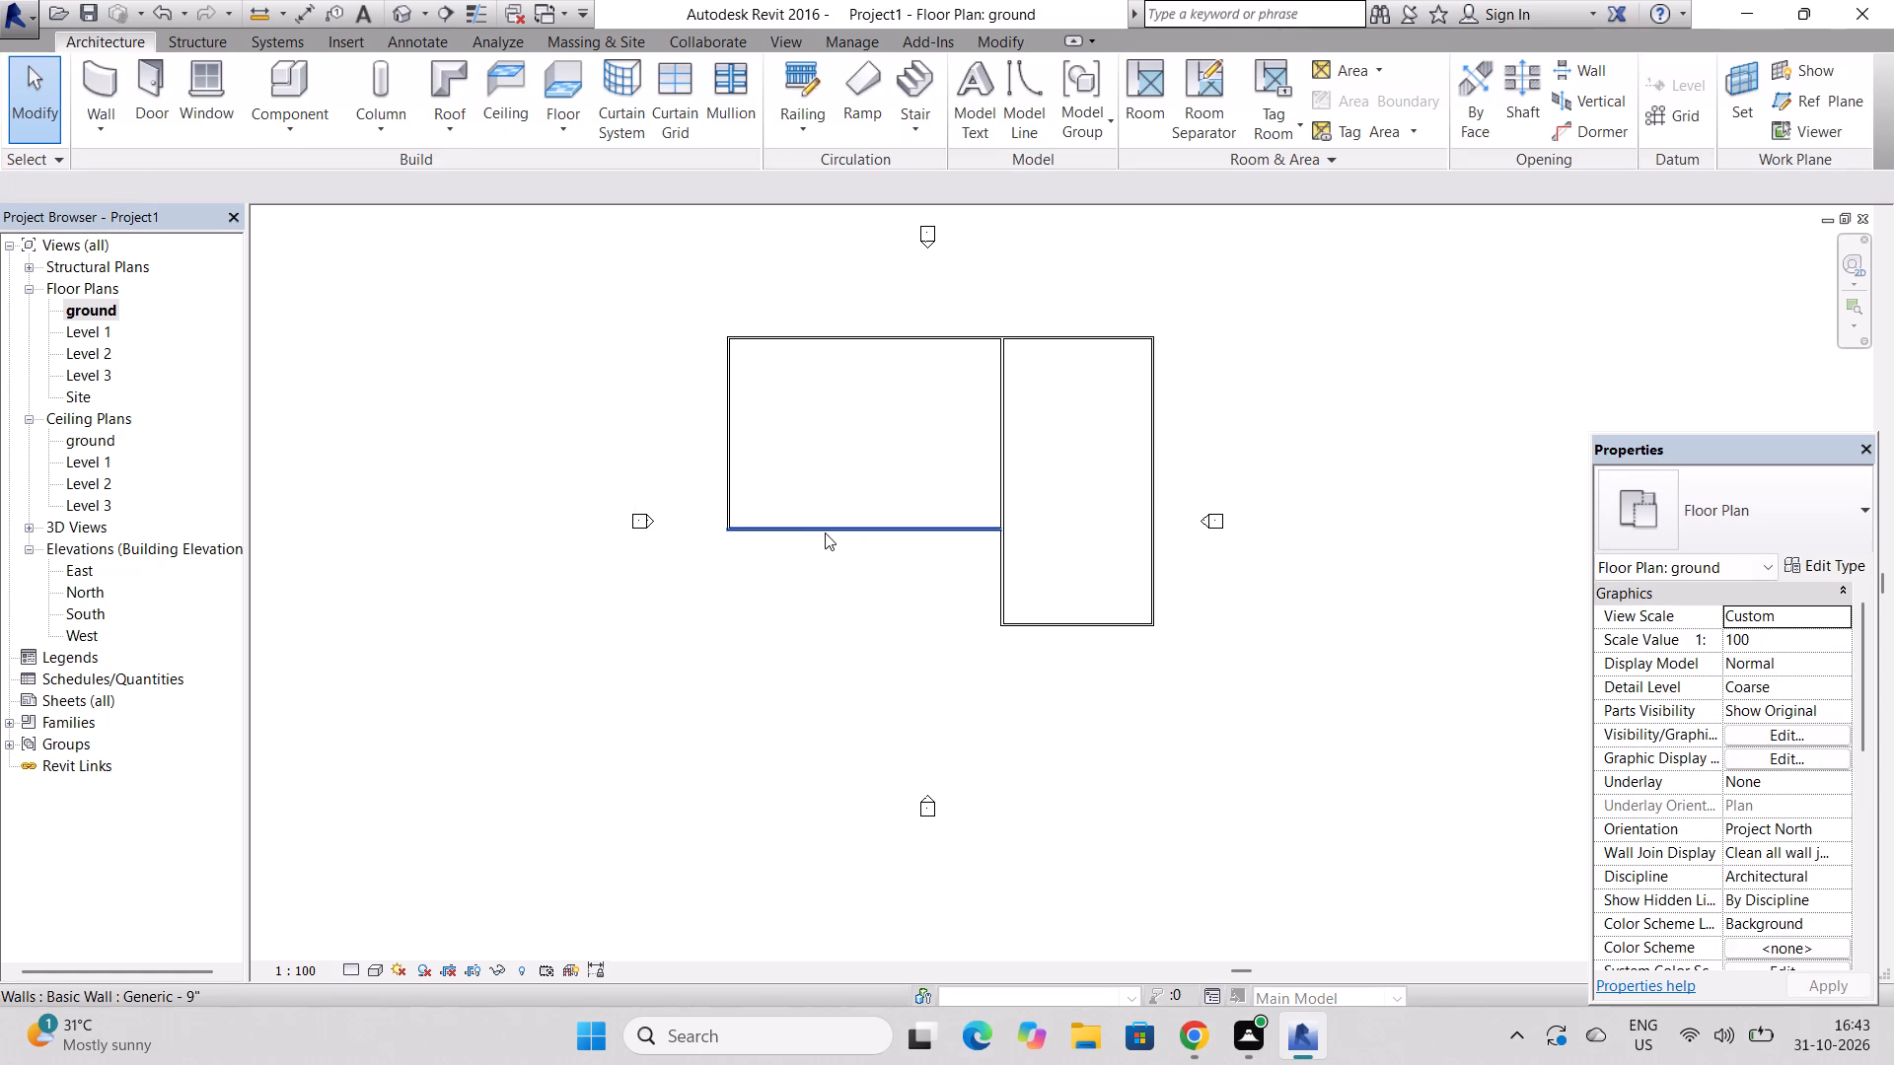
pyautogui.press('Escape')
pyautogui.press('Escape')
pyautogui.press('Escape')
pyautogui.press('Escape')
pyautogui.press('Escape')
pyautogui.press('Escape')
pyautogui.press('Escape')
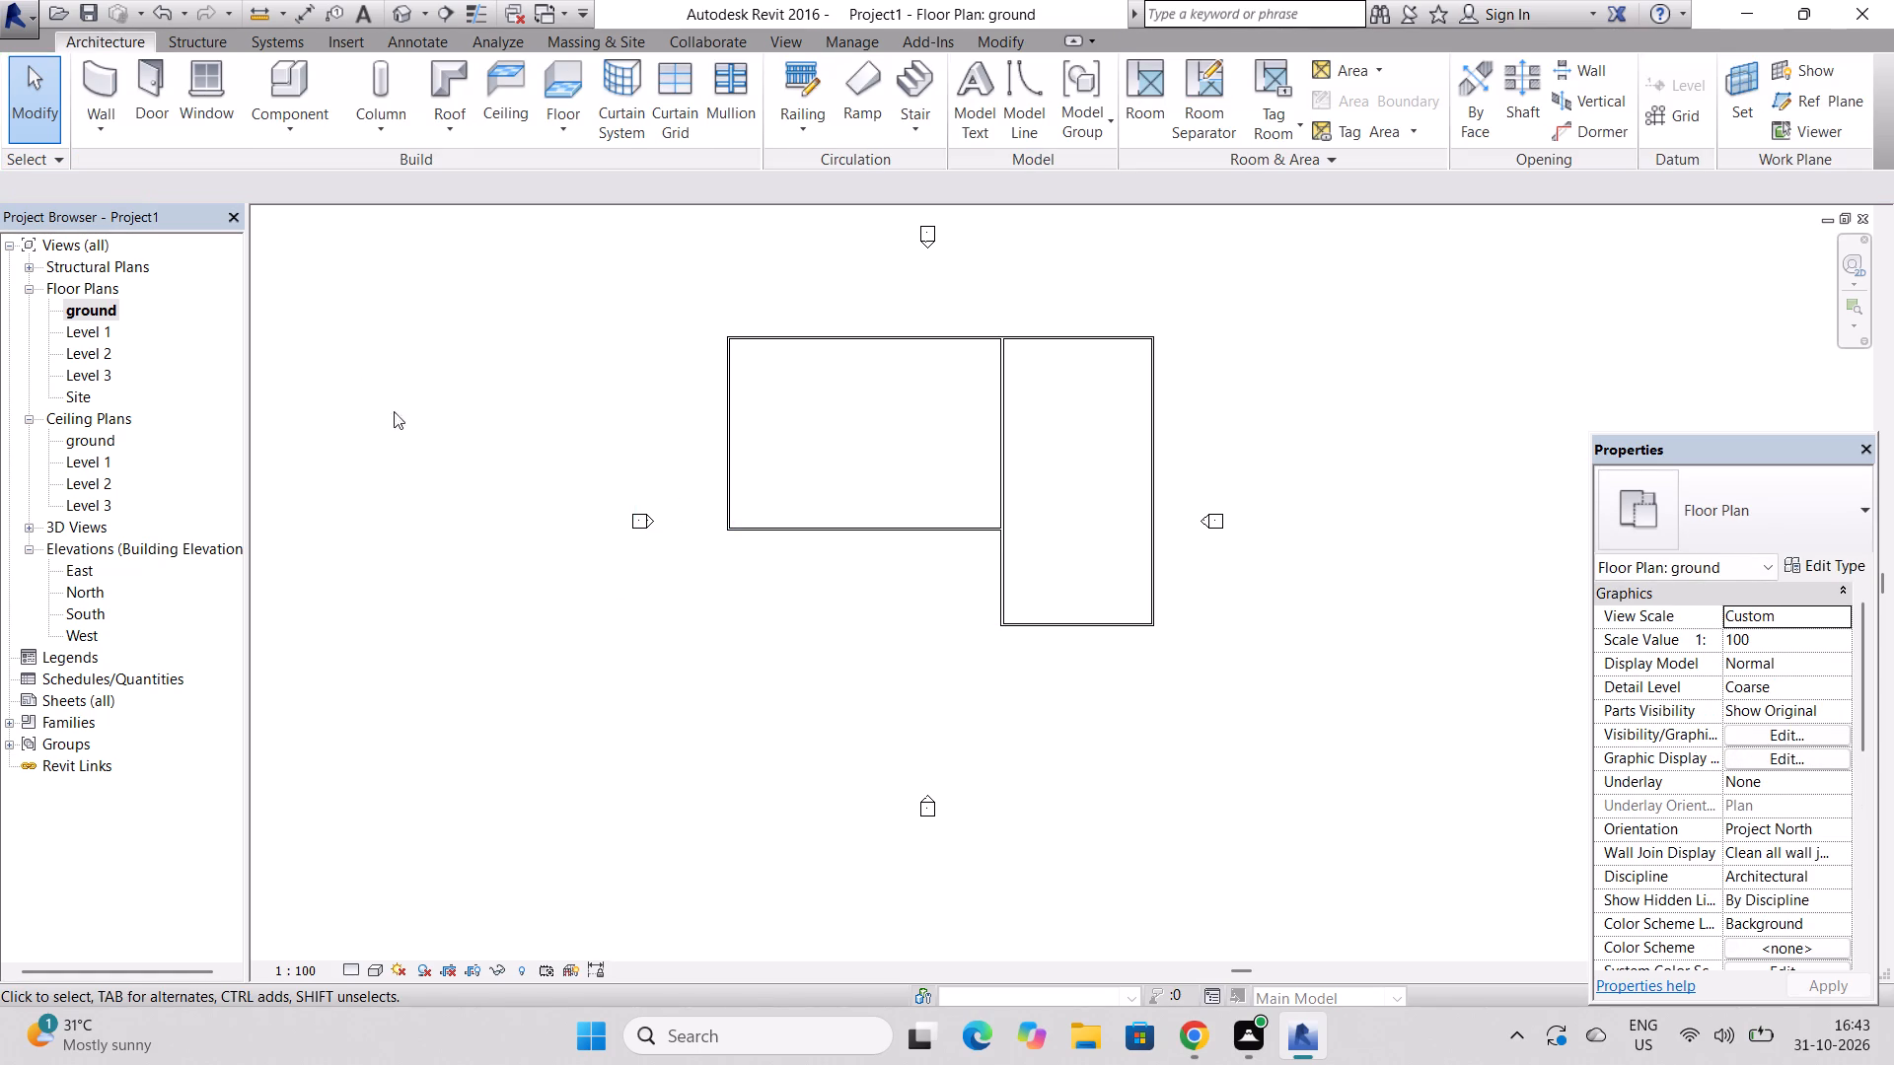
# In the Level 1 floor plan, shorten the south wall by pulling its west end back to the interior partition wall.
pyautogui.click(103, 337)
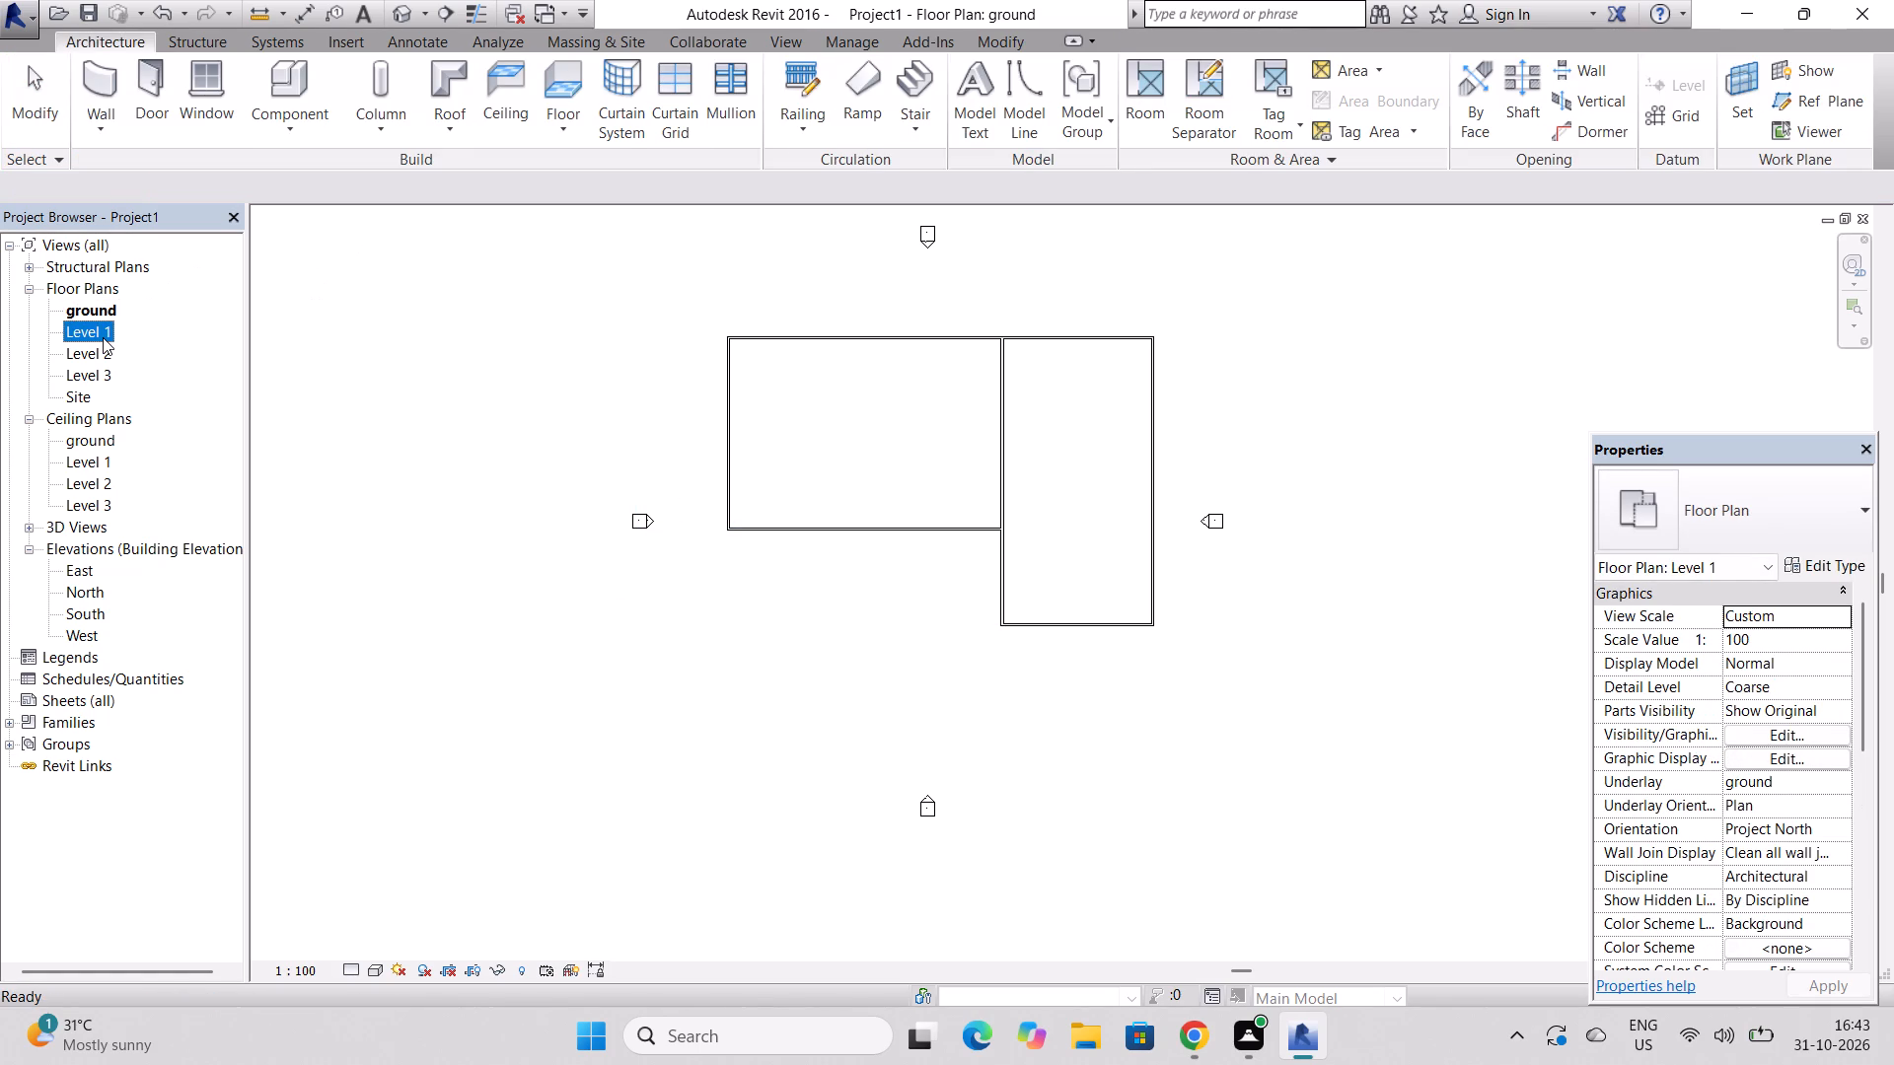
pyautogui.doubleClick(103, 337)
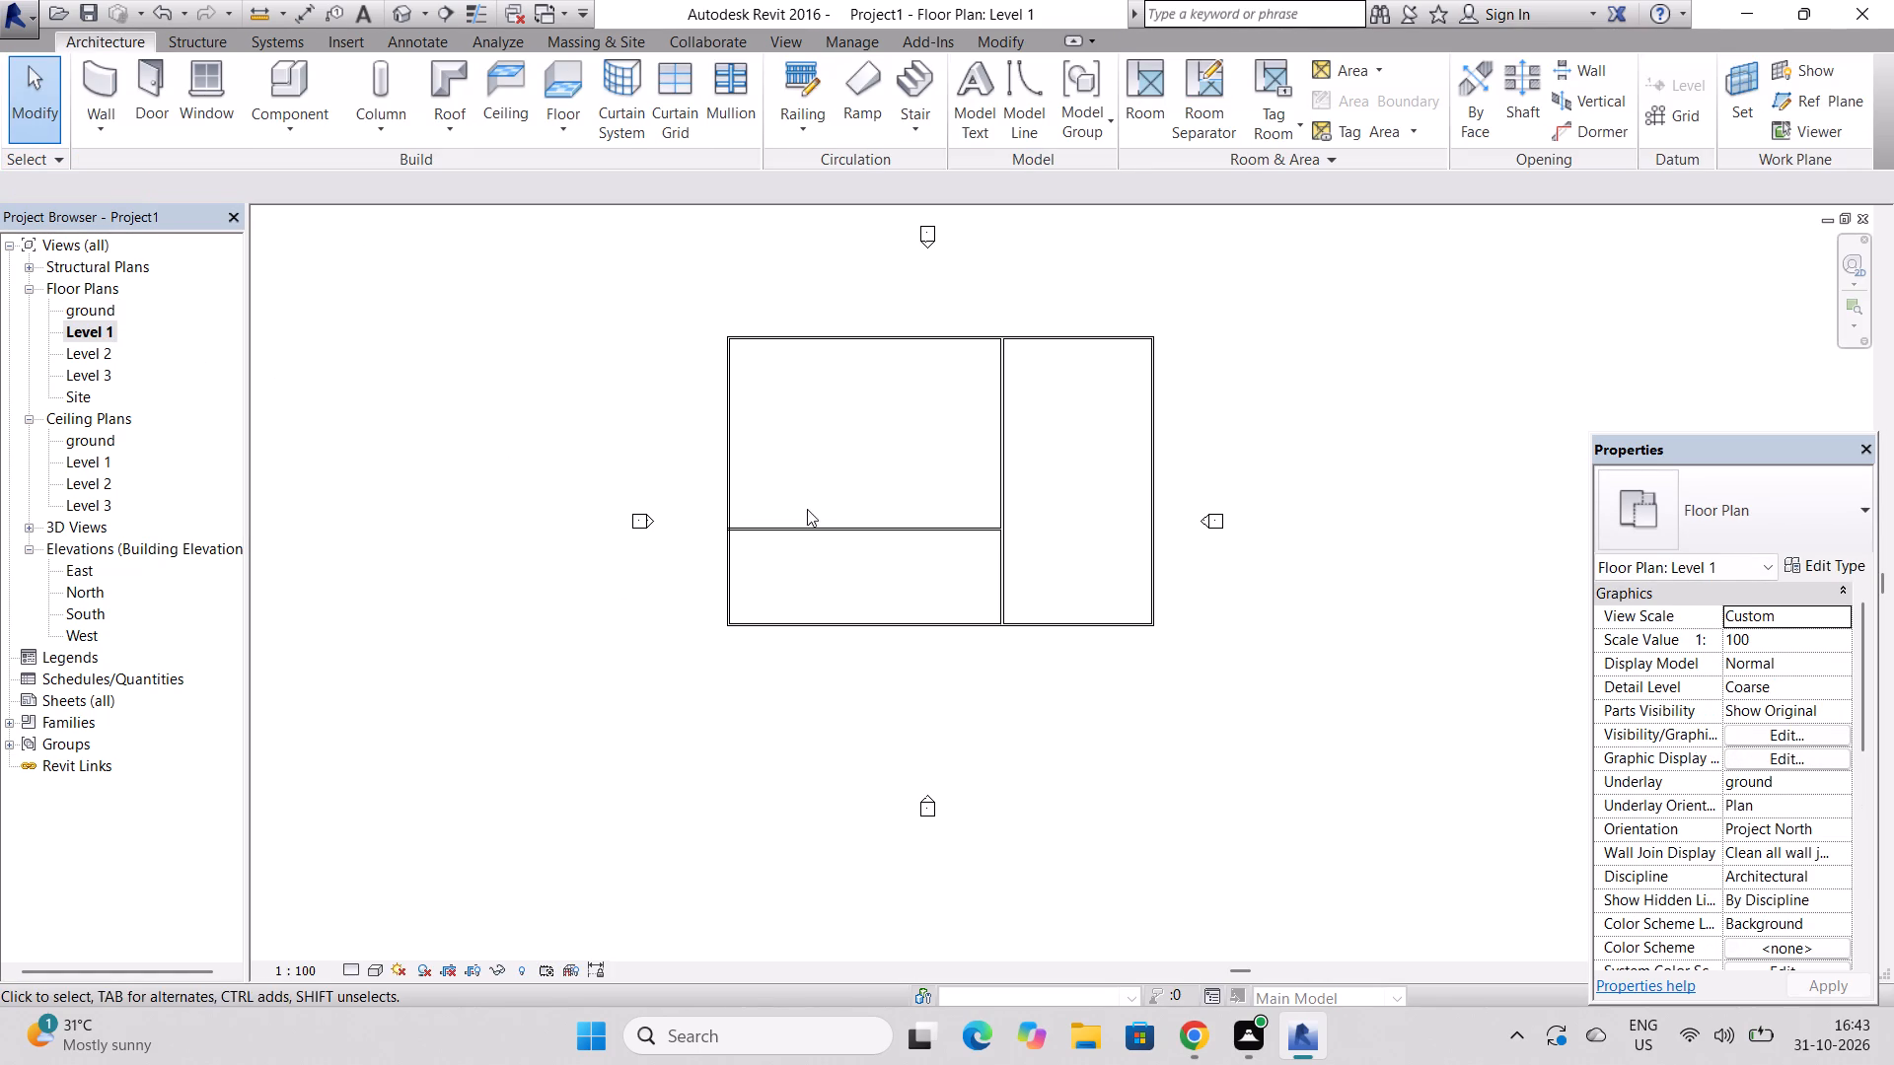
pyautogui.click(865, 627)
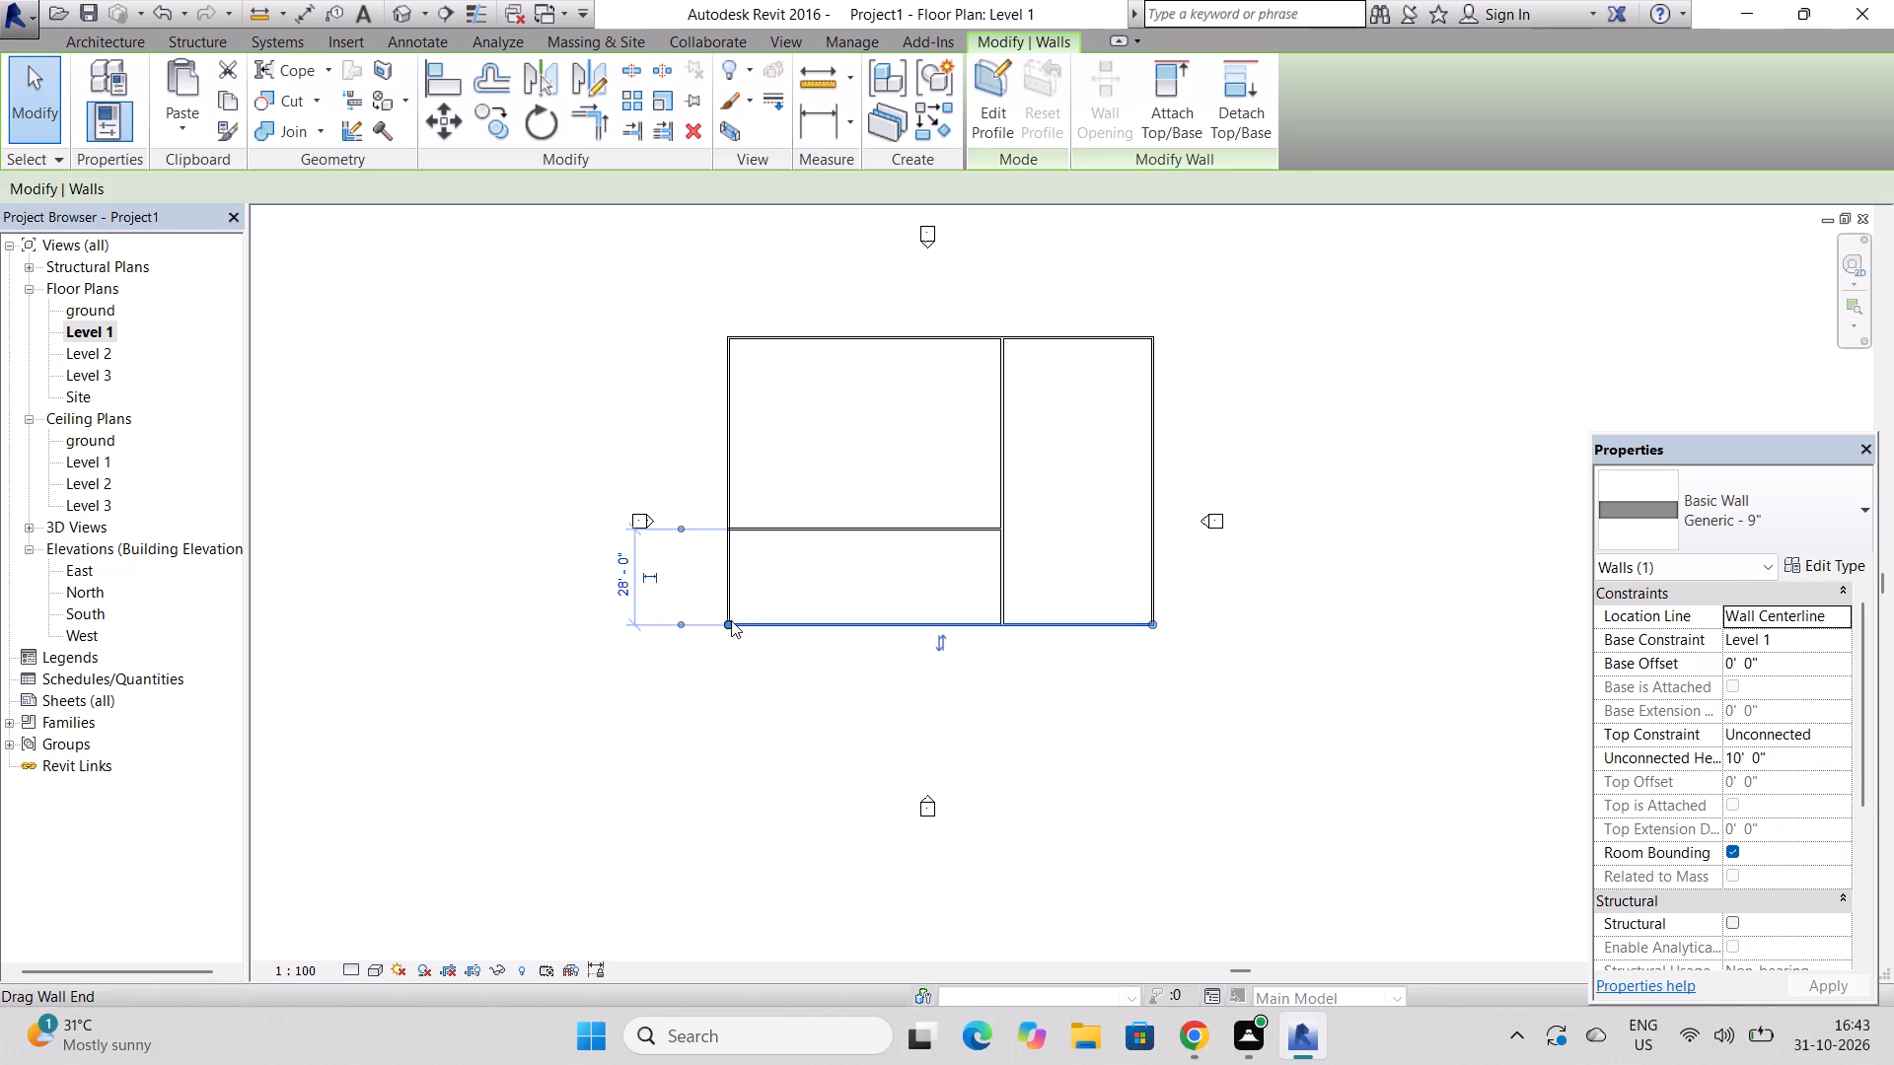
pyautogui.moveTo(729, 623); pyautogui.dragTo(997, 634)
pyautogui.press('Escape')
pyautogui.press('Escape')
pyautogui.press('Escape')
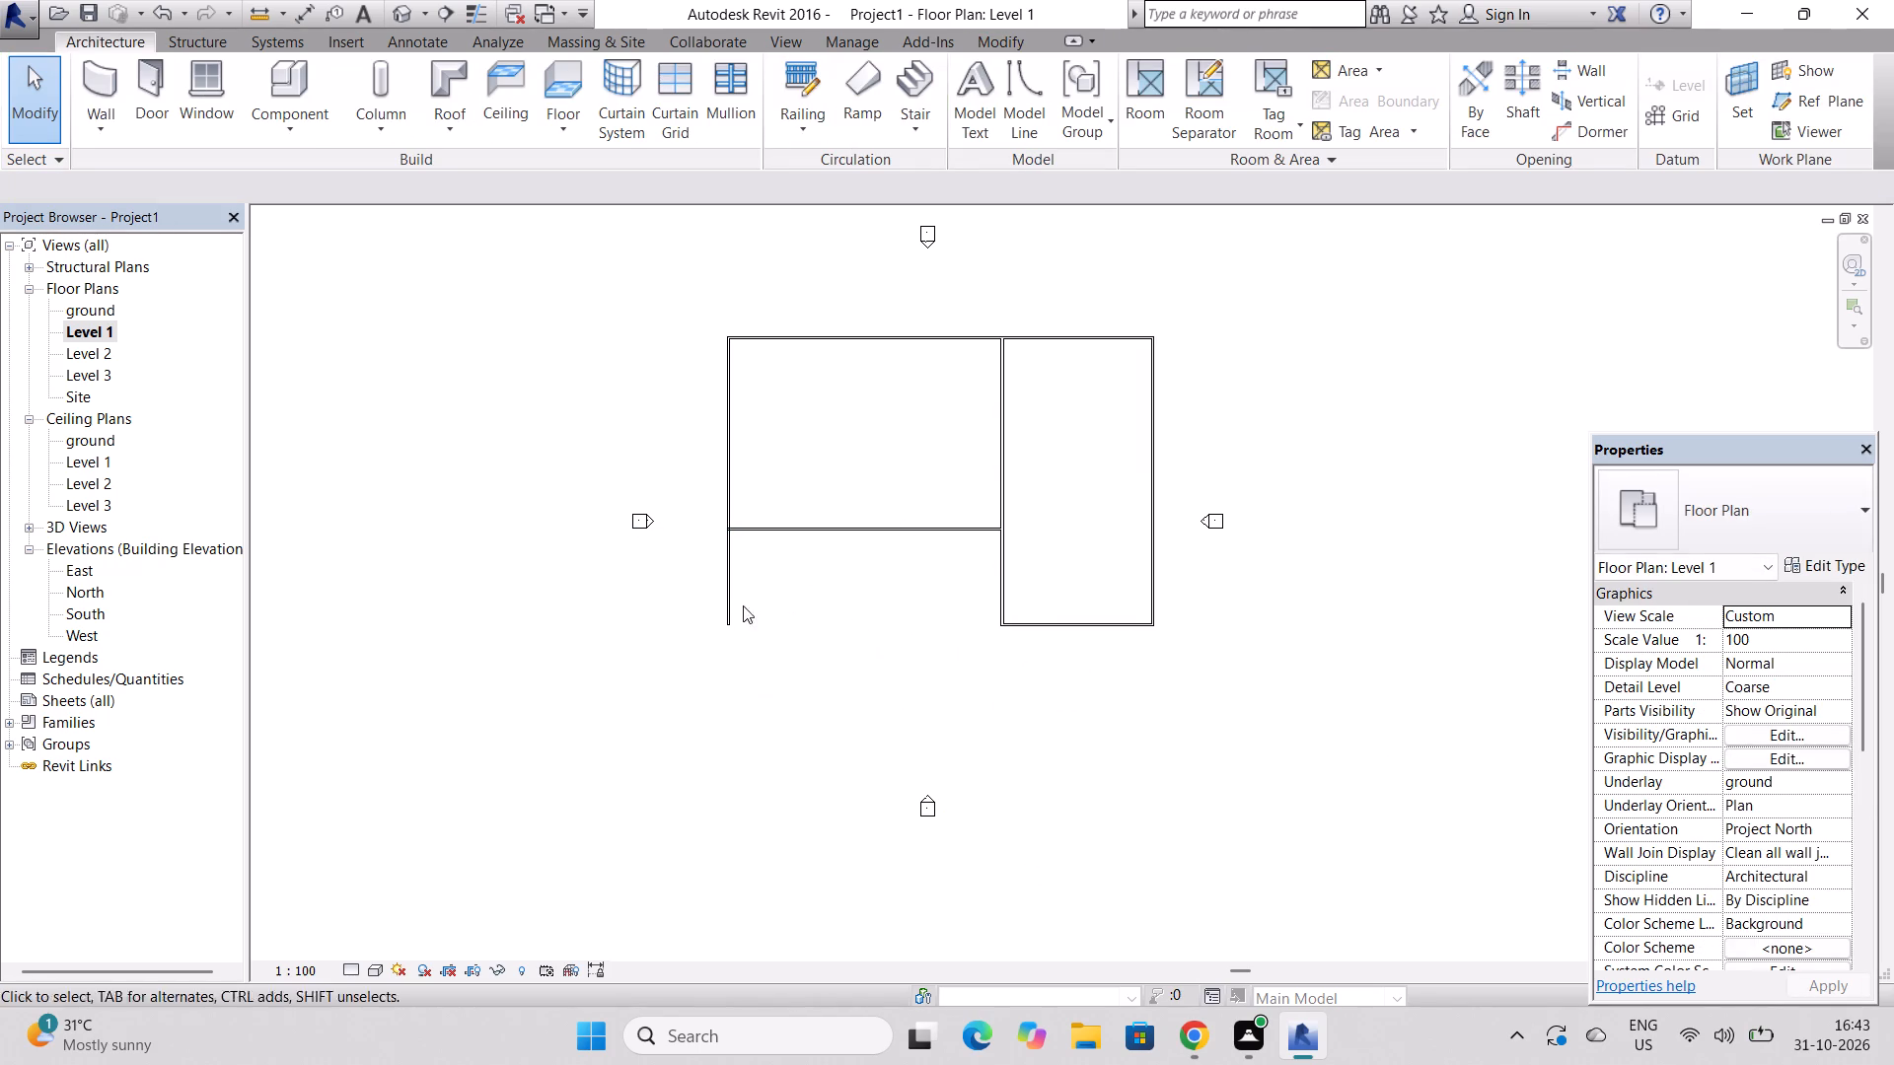
pyautogui.press('Escape')
pyautogui.press('Escape')
pyautogui.press('Escape')
pyautogui.press('Escape')
pyautogui.press('Escape')
pyautogui.press('Escape')
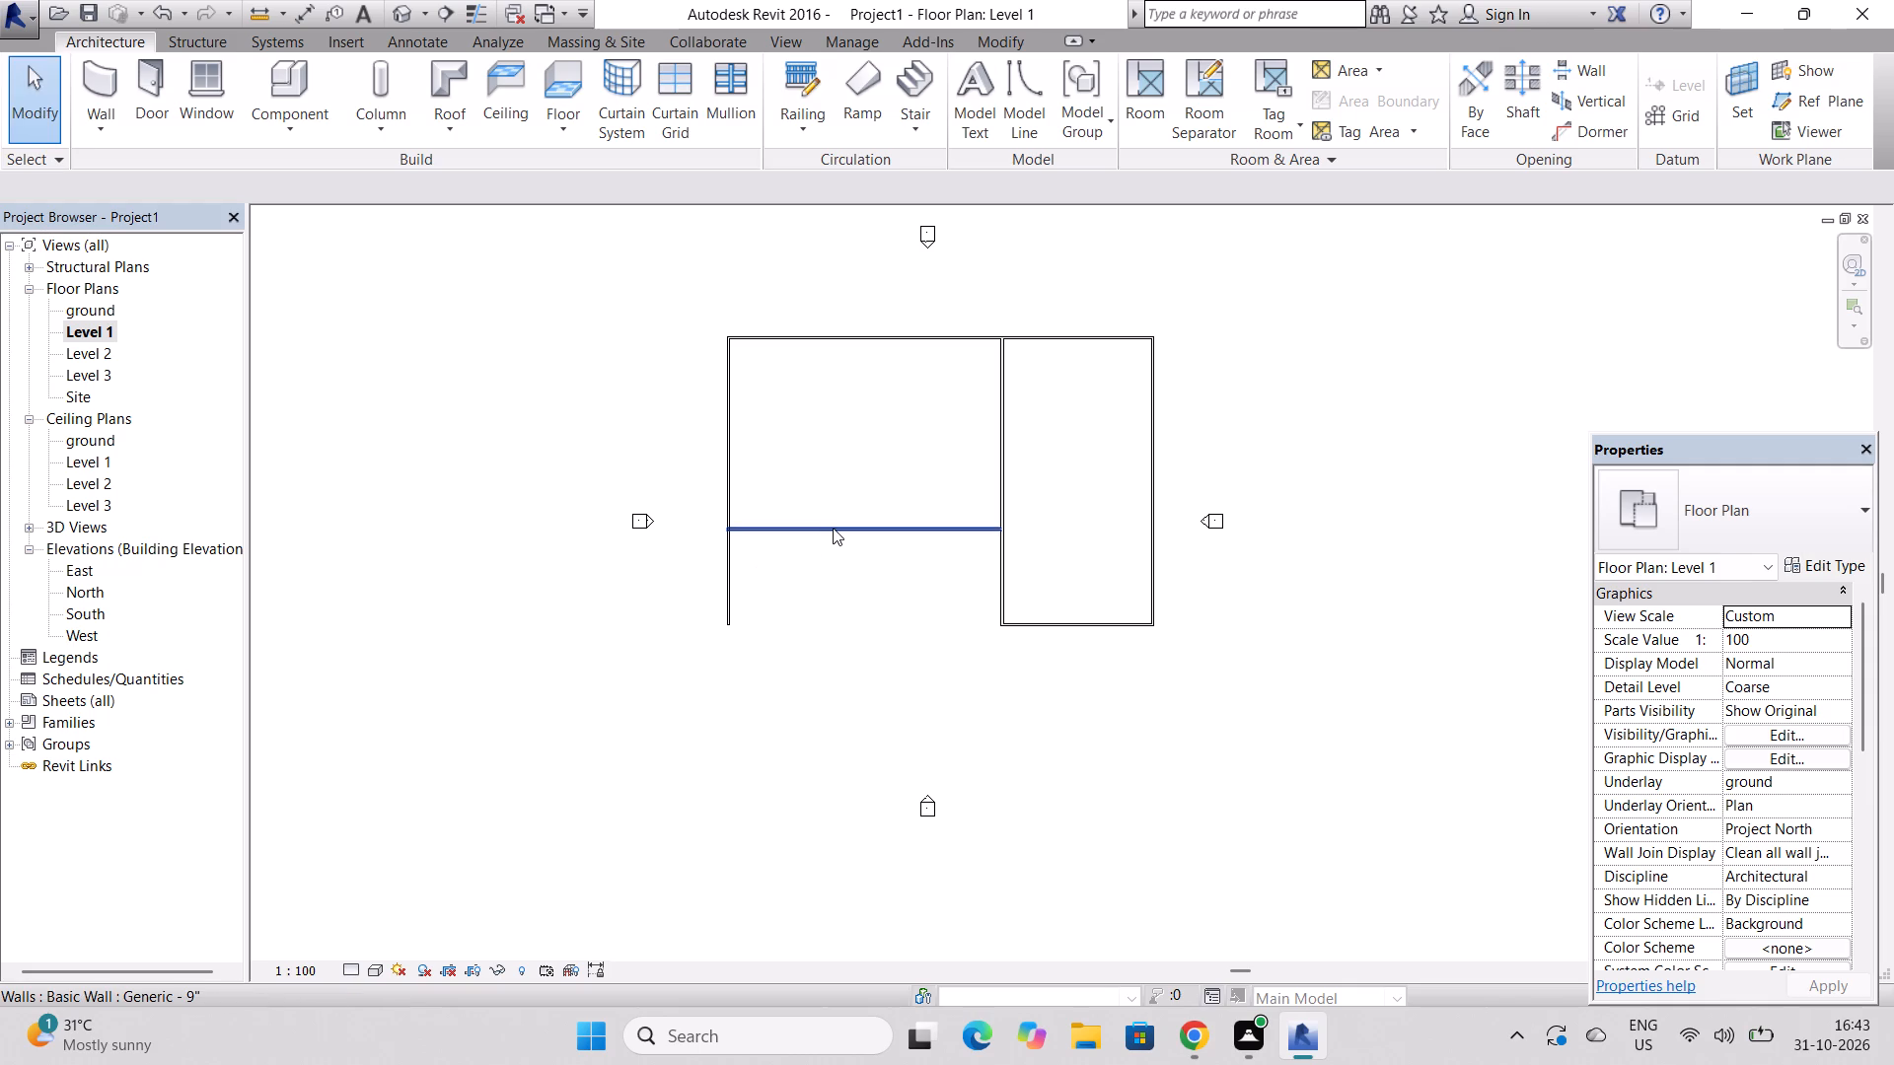
# Shorten Level 1's west wall by pulling its south end up to the horizontal wall.
pyautogui.click(833, 528)
pyautogui.press('Escape')
pyautogui.press('Escape')
pyautogui.click(729, 597)
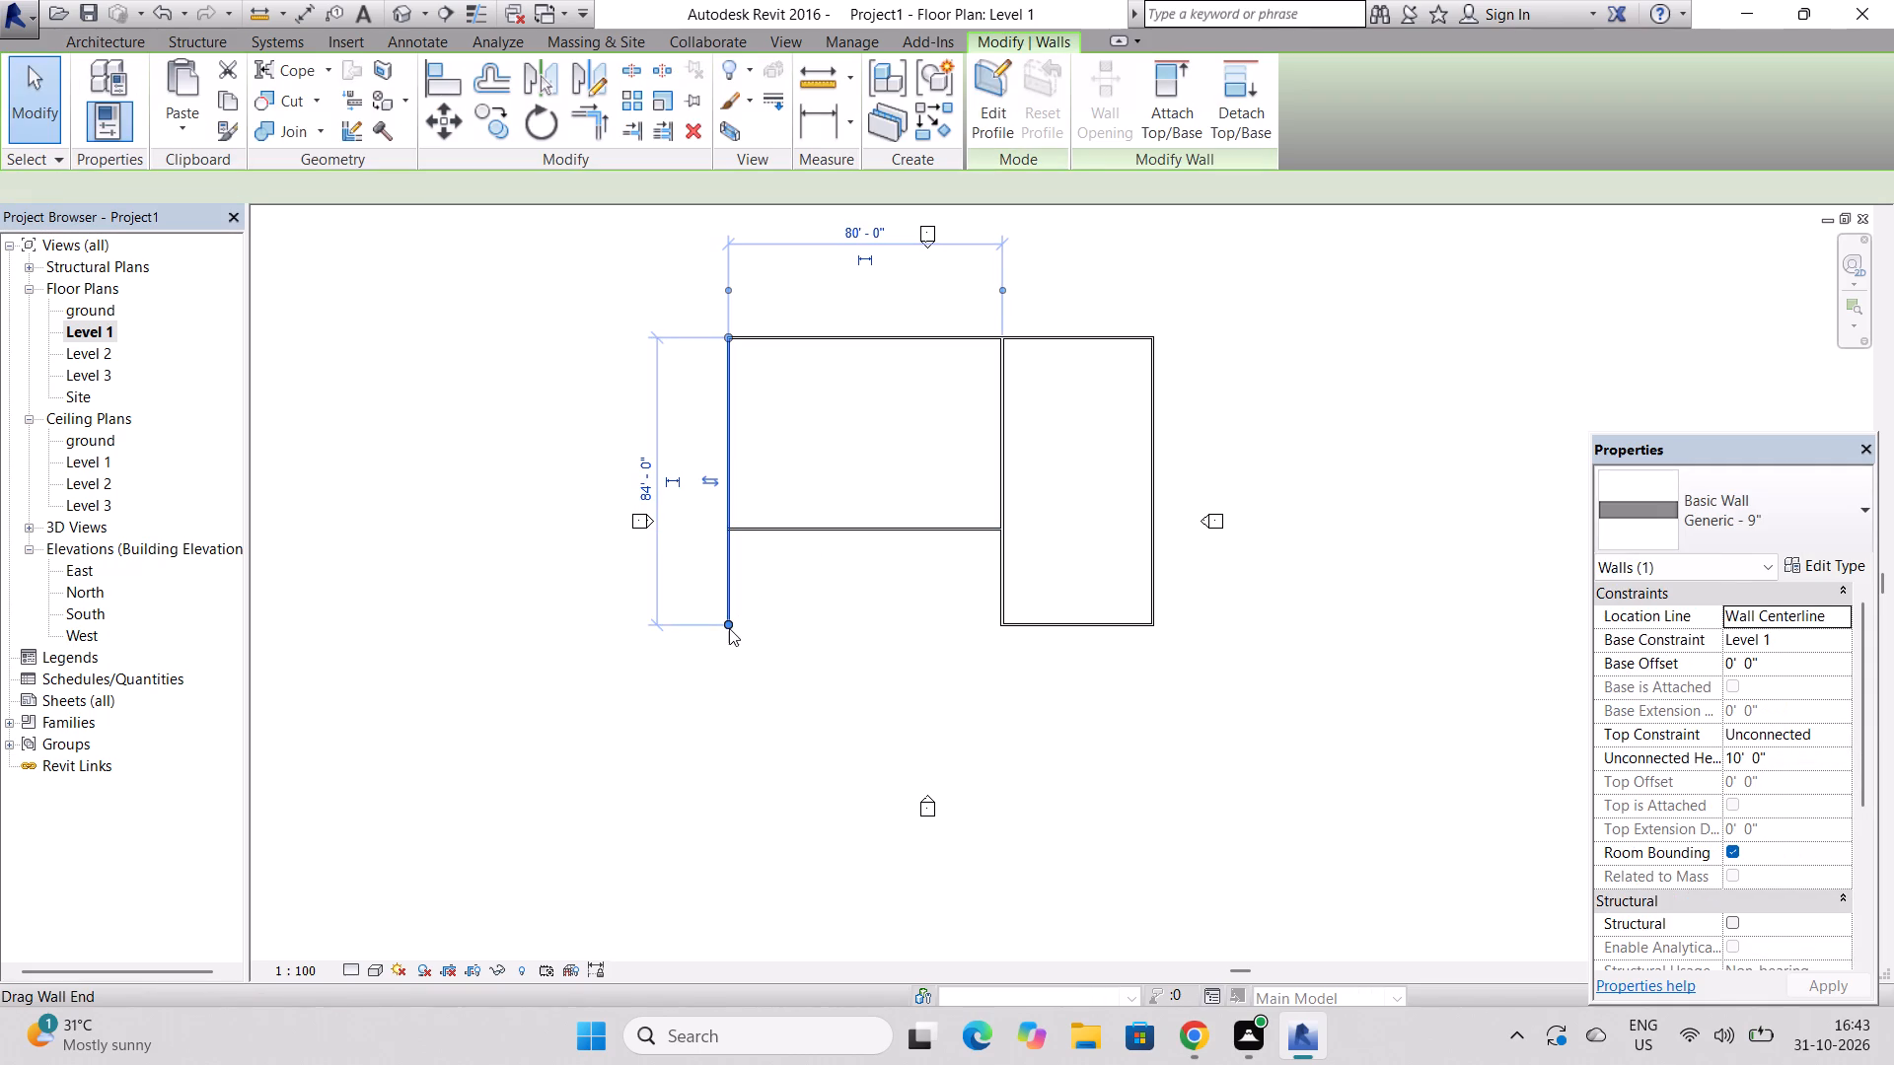
pyautogui.moveTo(728, 623); pyautogui.dragTo(736, 589)
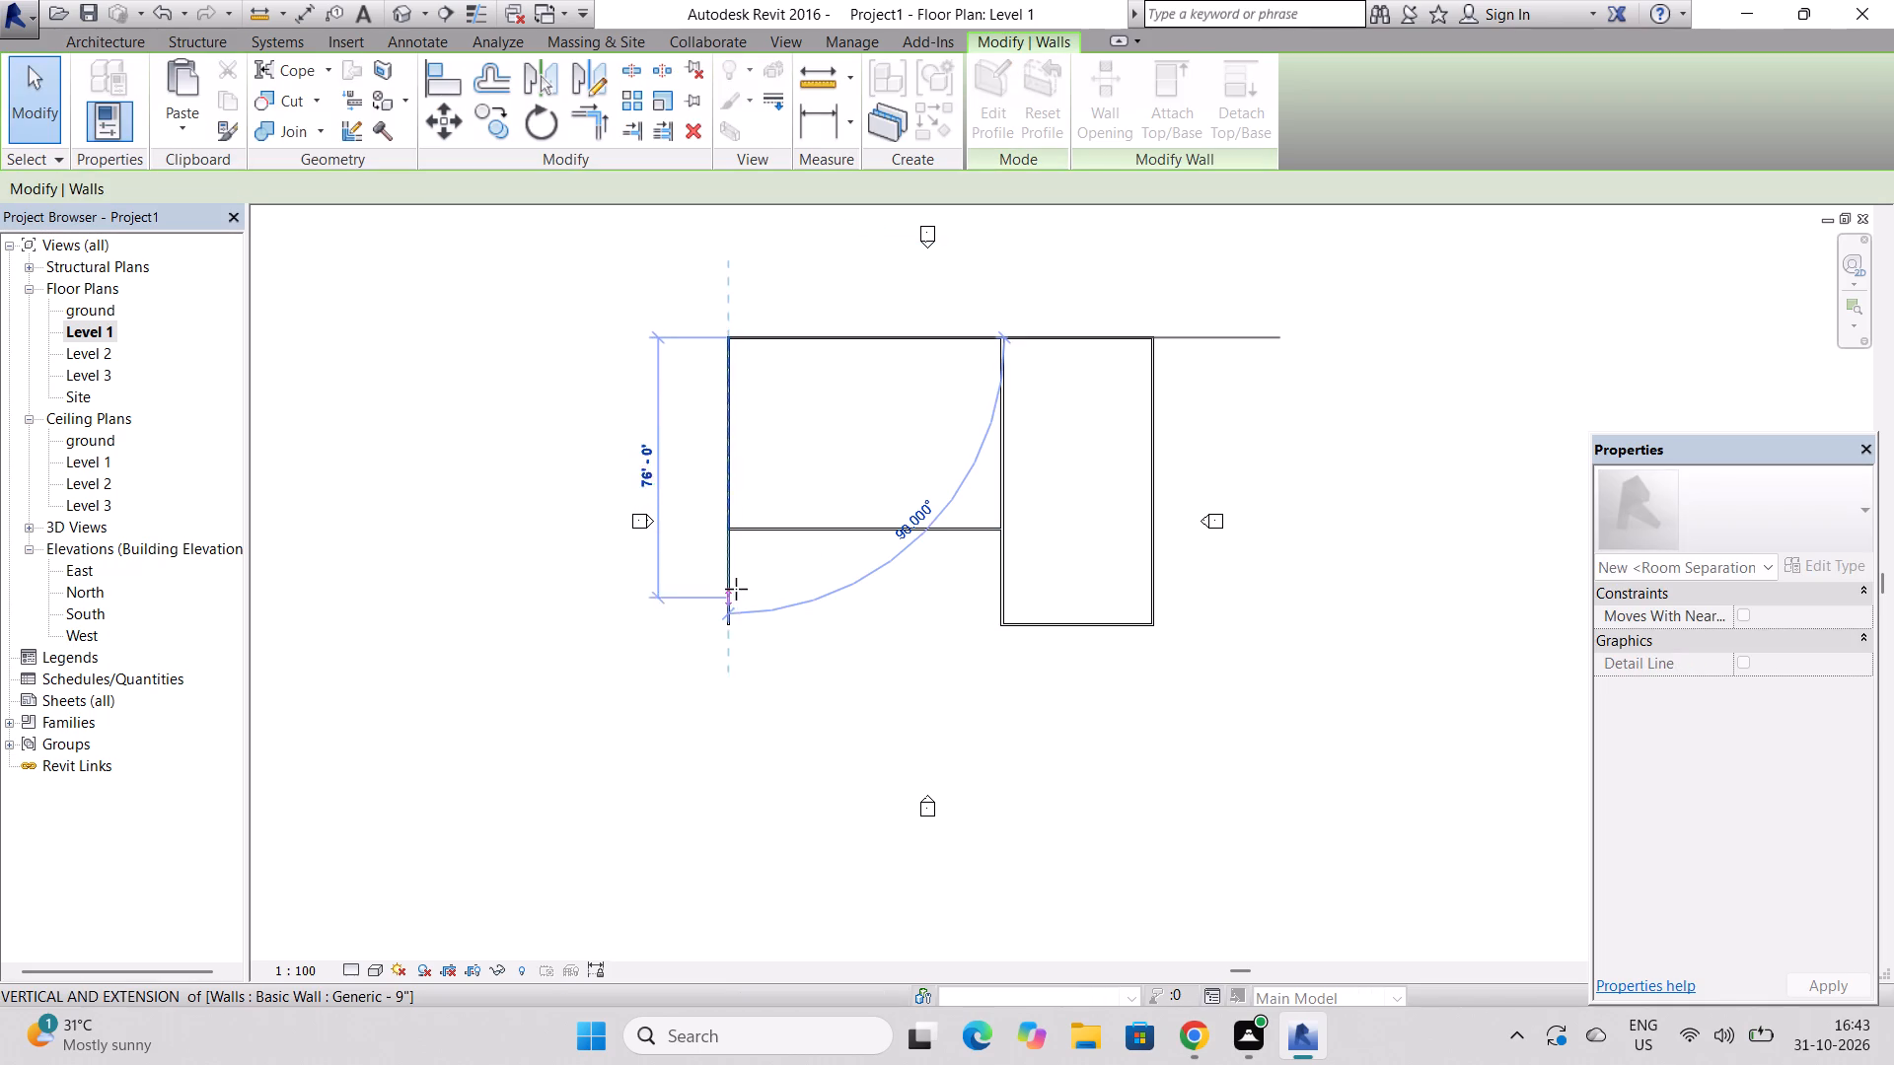
pyautogui.moveTo(736, 589); pyautogui.dragTo(737, 533)
pyautogui.press('Escape')
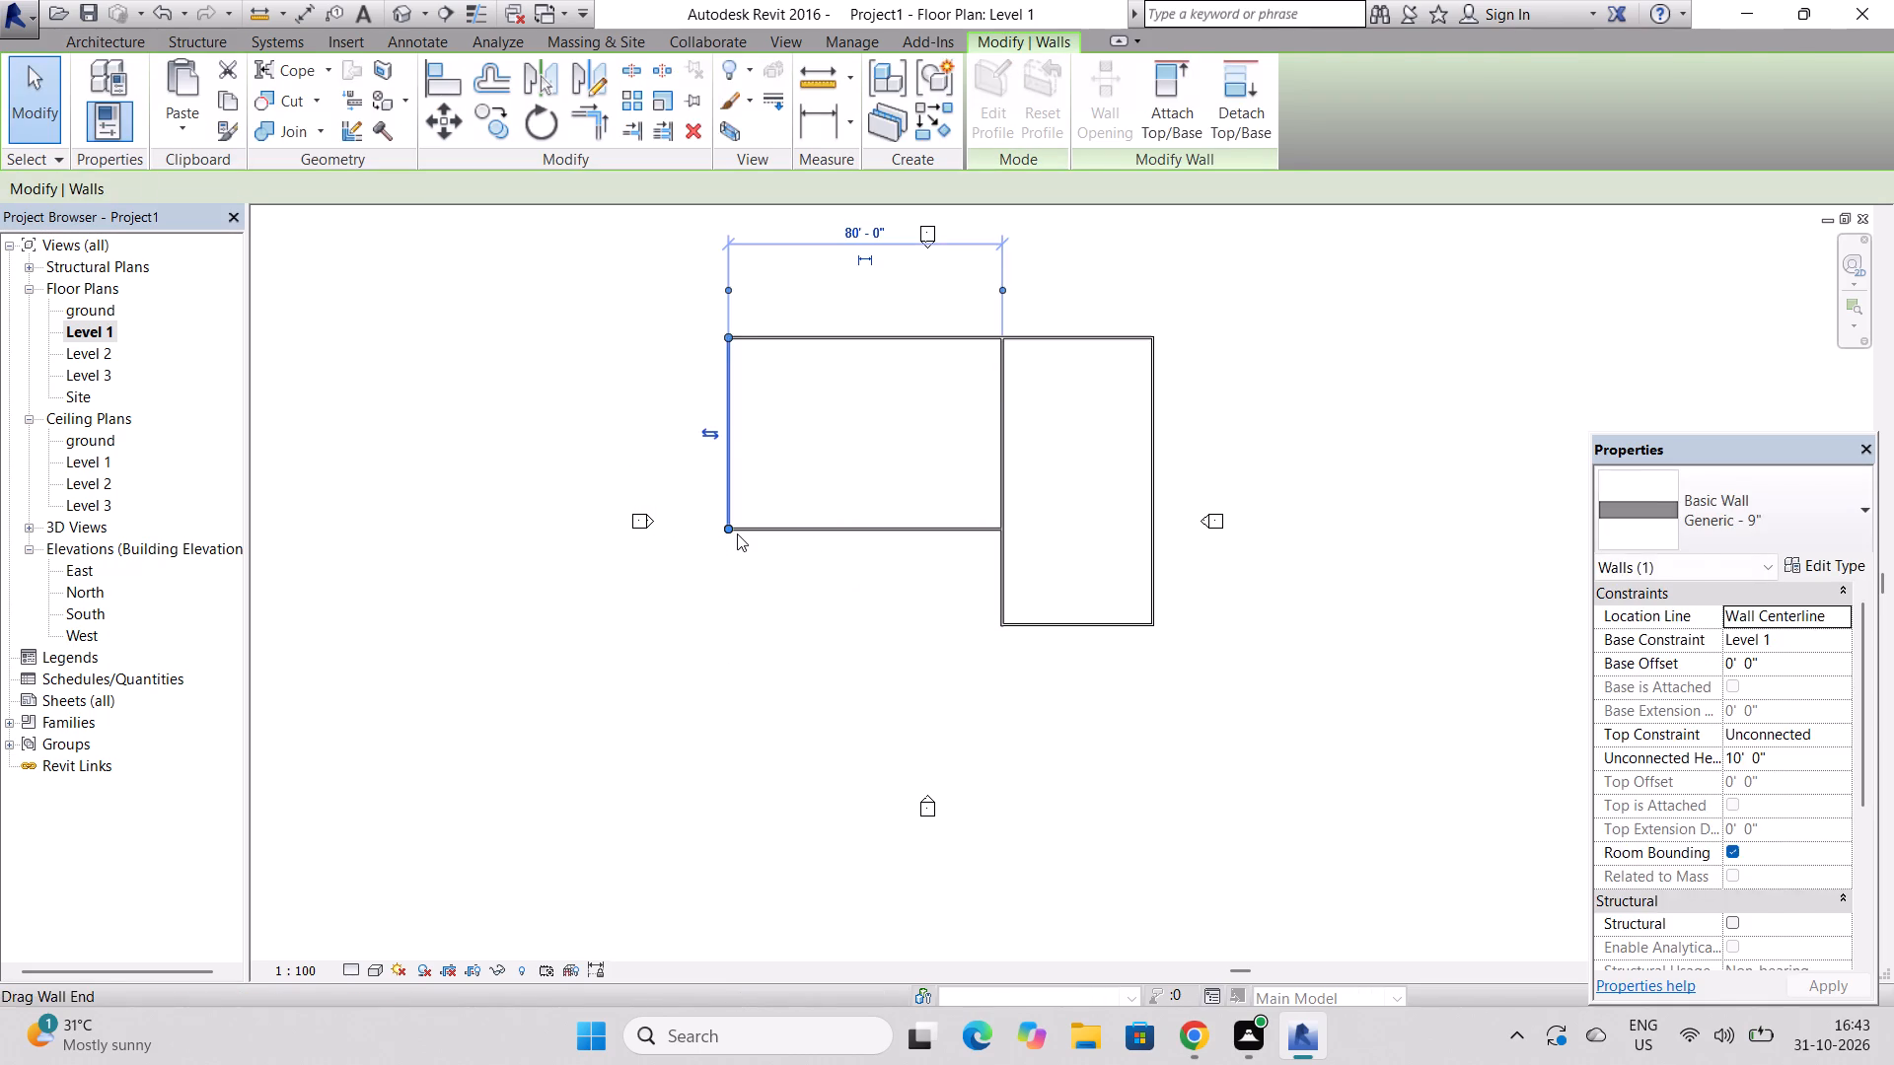
pyautogui.press('Escape')
pyautogui.press('Escape')
pyautogui.press('Escape')
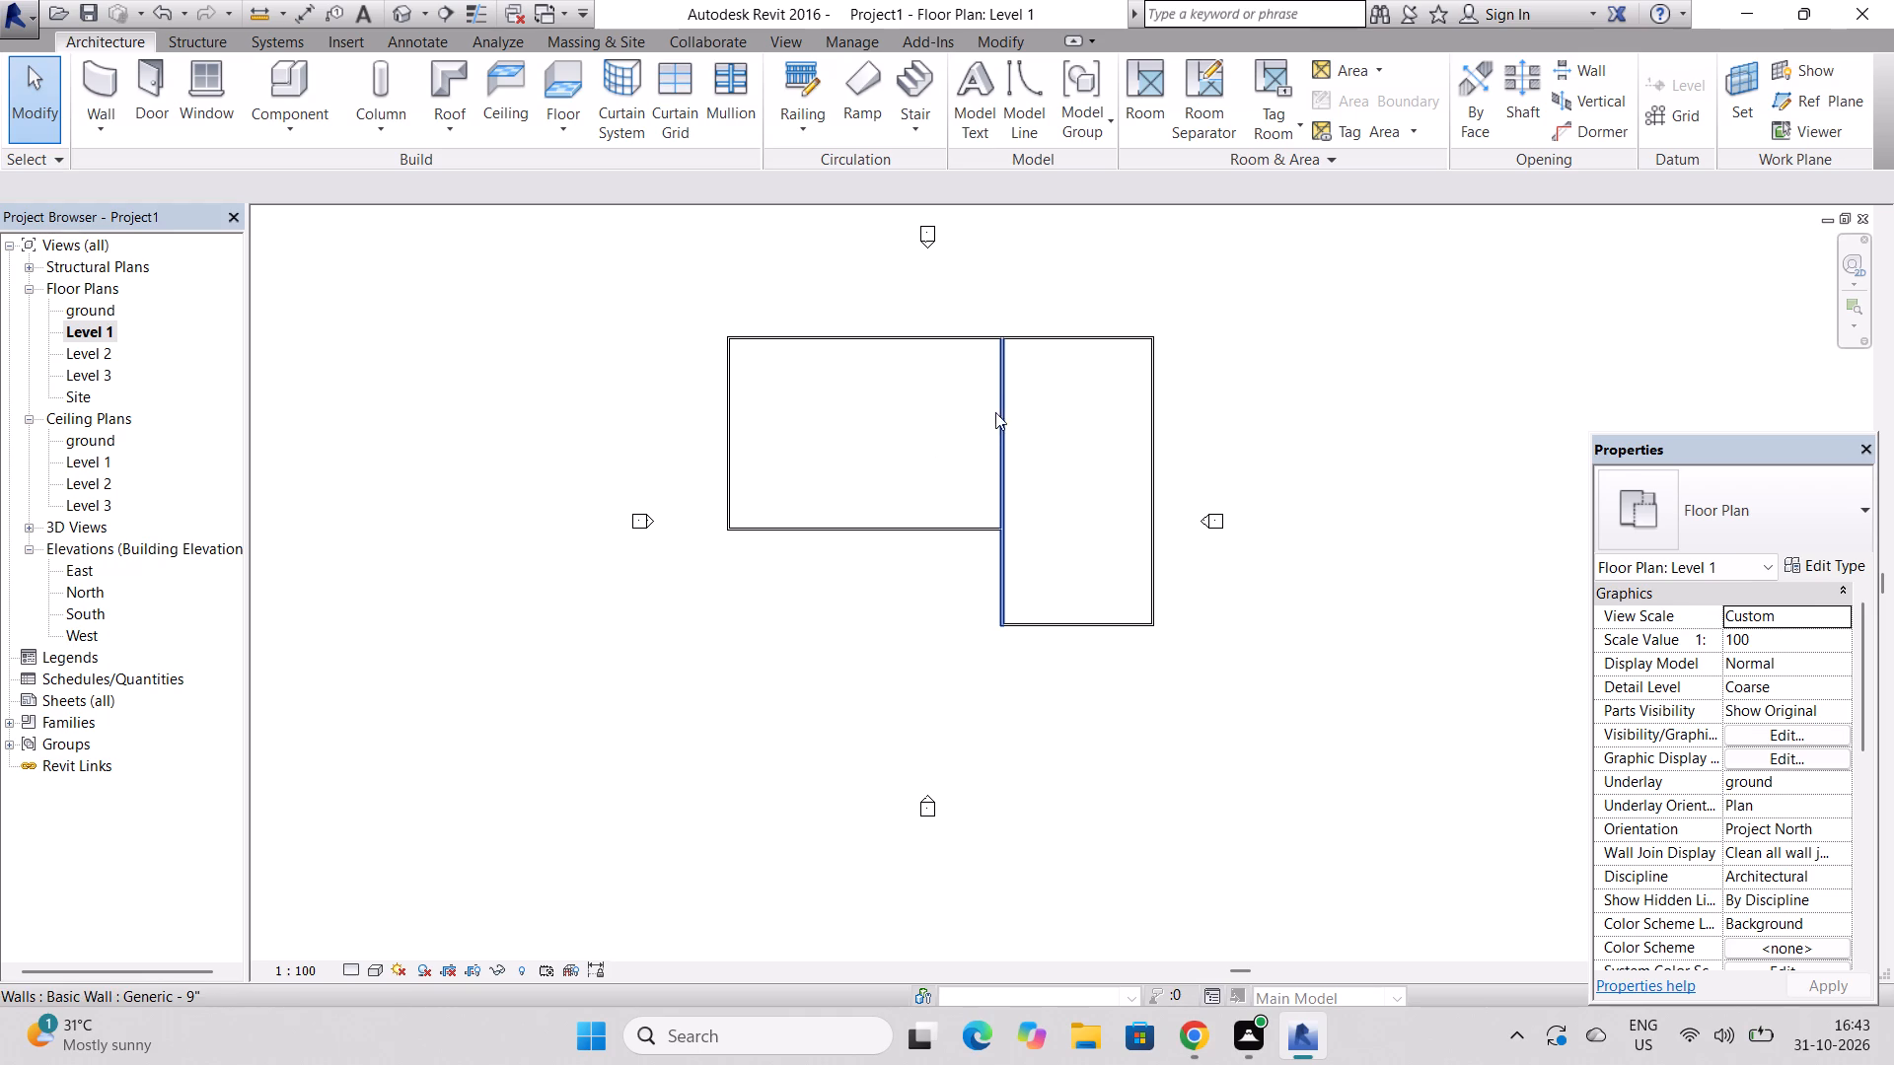
# Shorten Level 1's interior partition by pulling its north end down to the horizontal wall, opening up the L-shaped interior.
pyautogui.click(1005, 409)
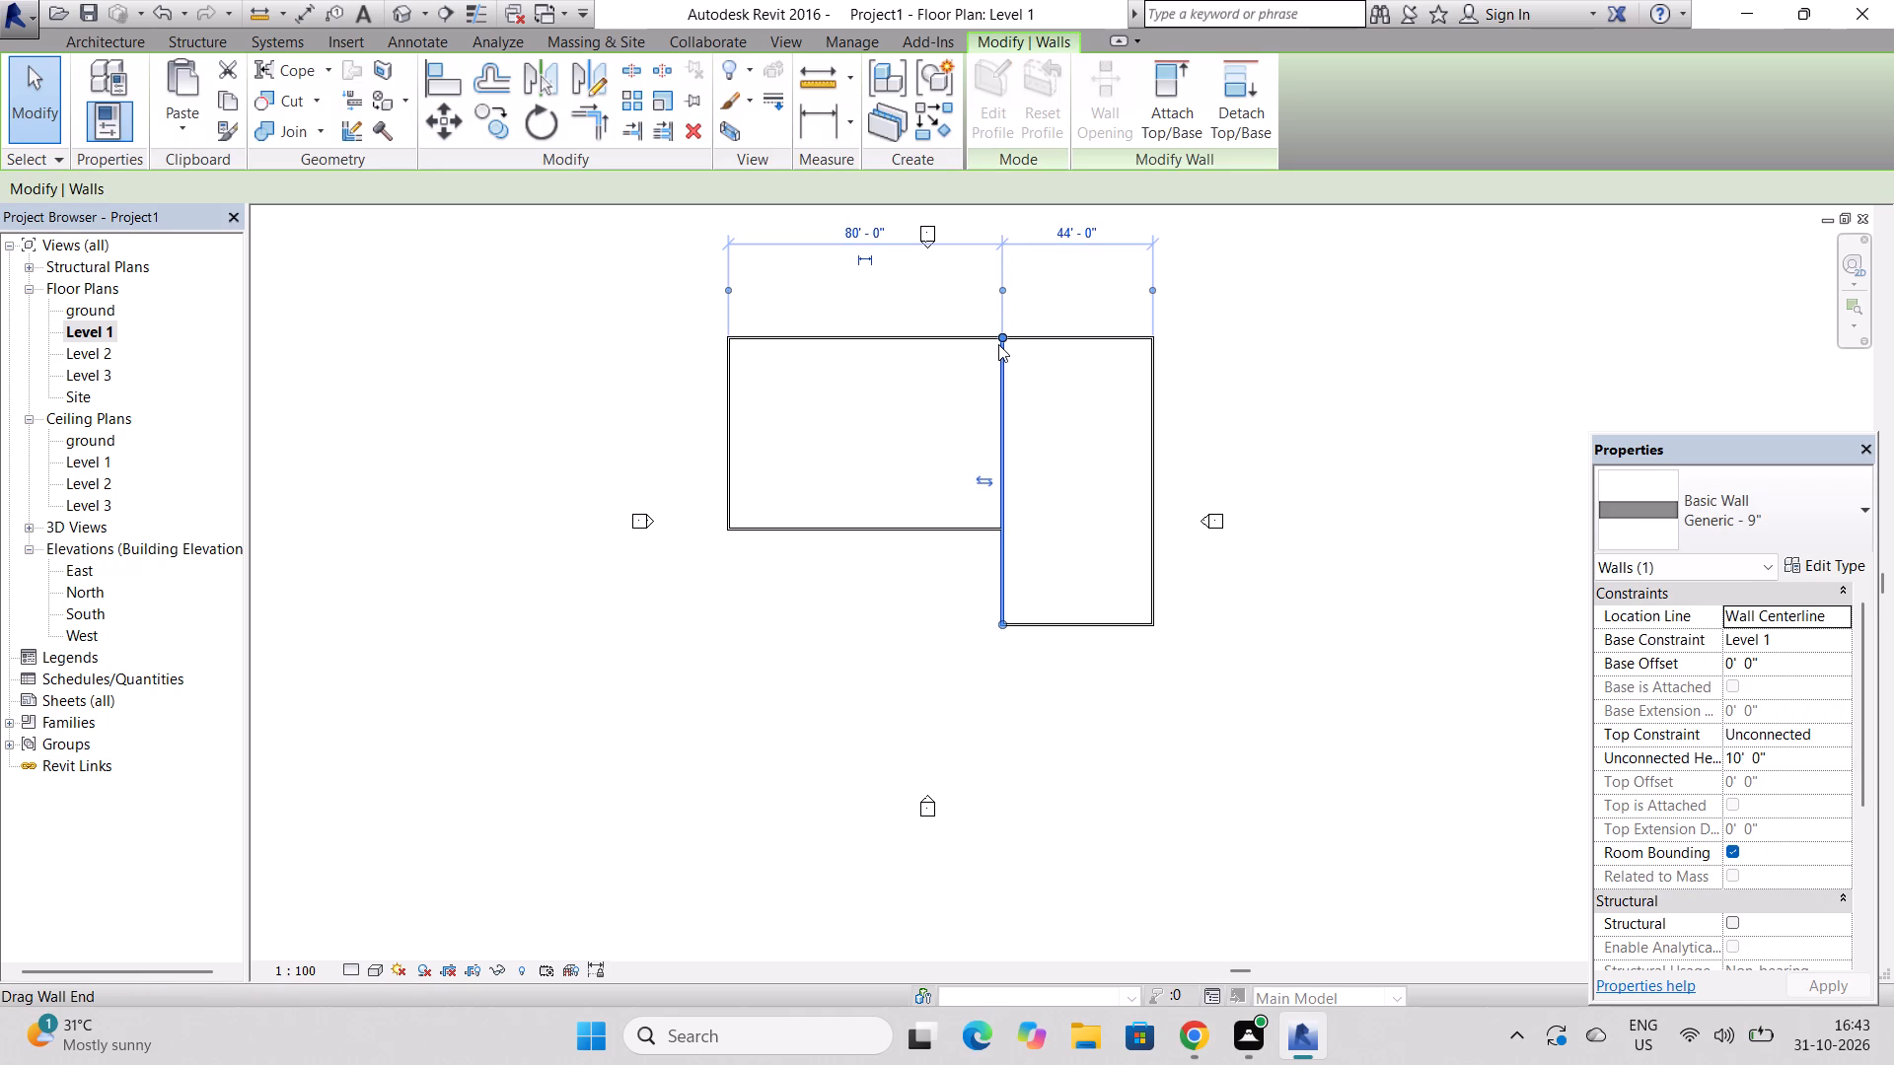
pyautogui.moveTo(1001, 332); pyautogui.dragTo(1008, 525)
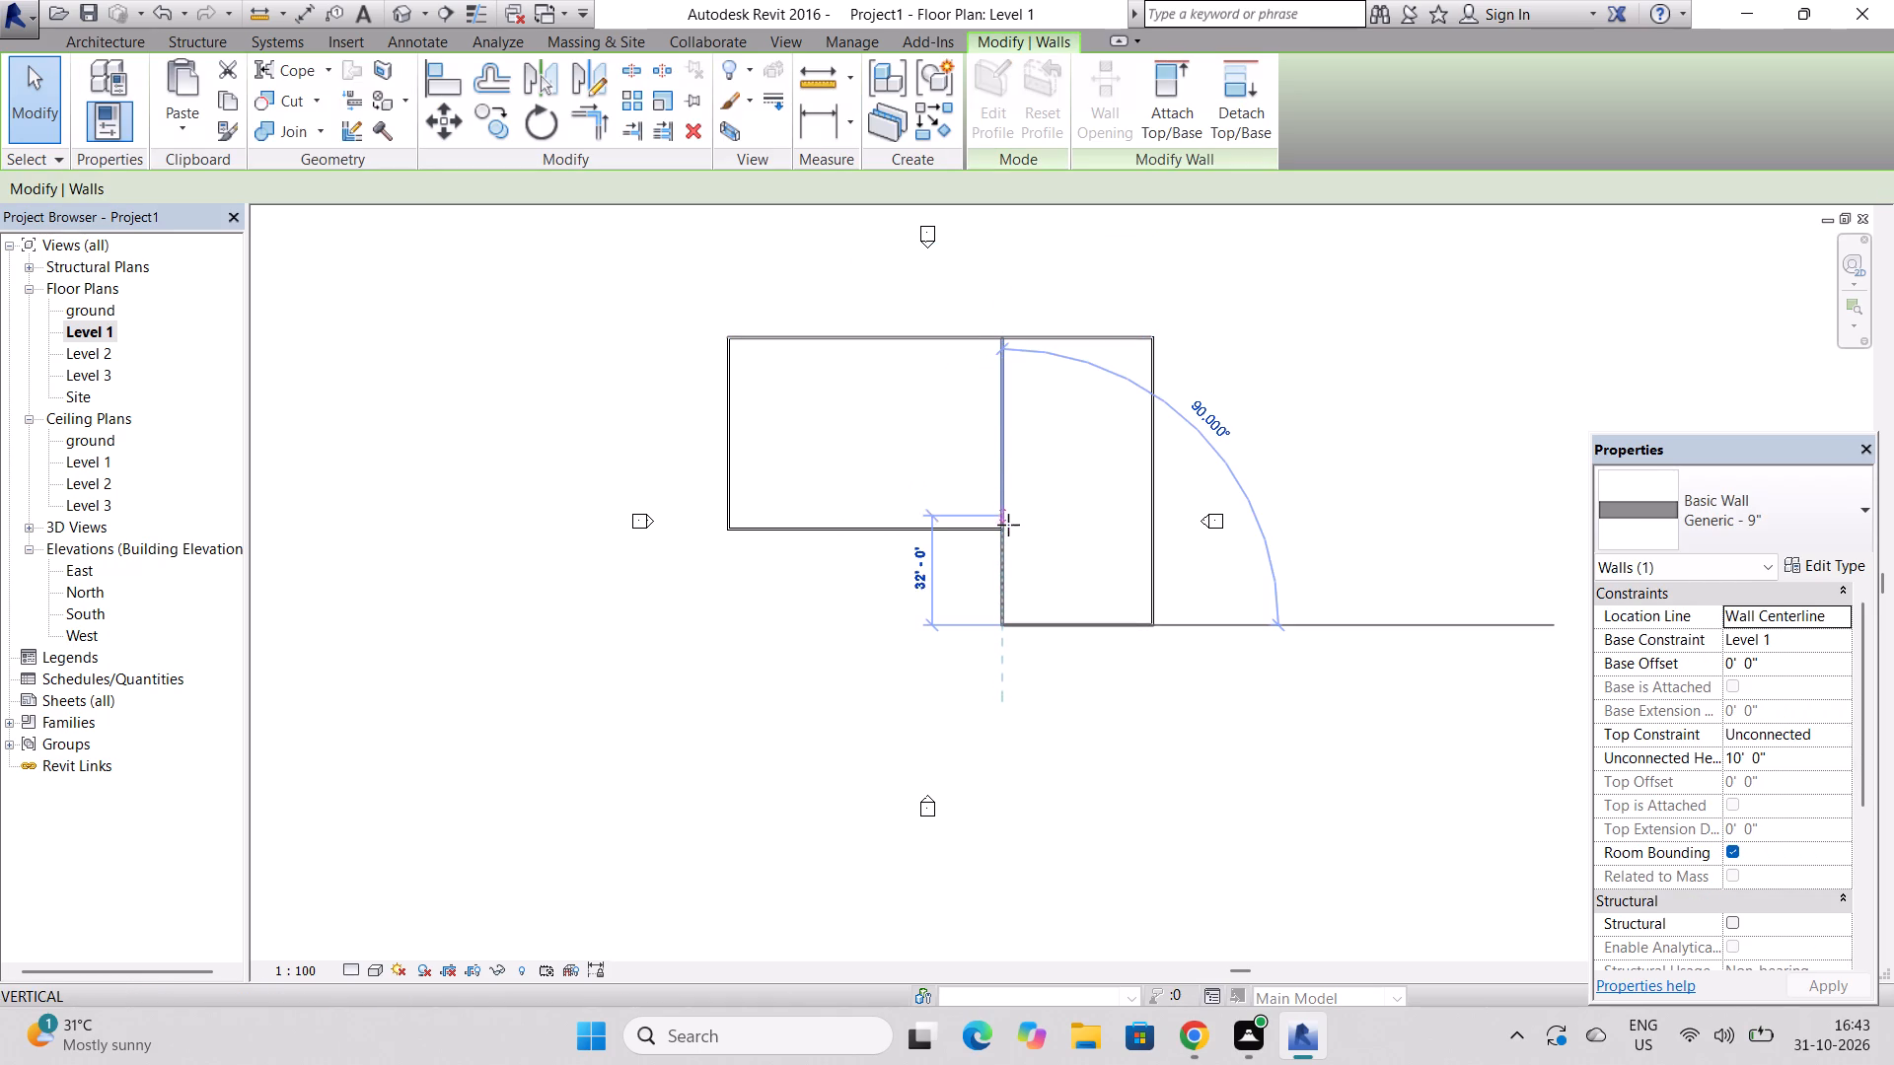
pyautogui.moveTo(1008, 525); pyautogui.dragTo(1008, 530)
pyautogui.press('Escape')
pyautogui.press('Escape')
pyautogui.press('Escape')
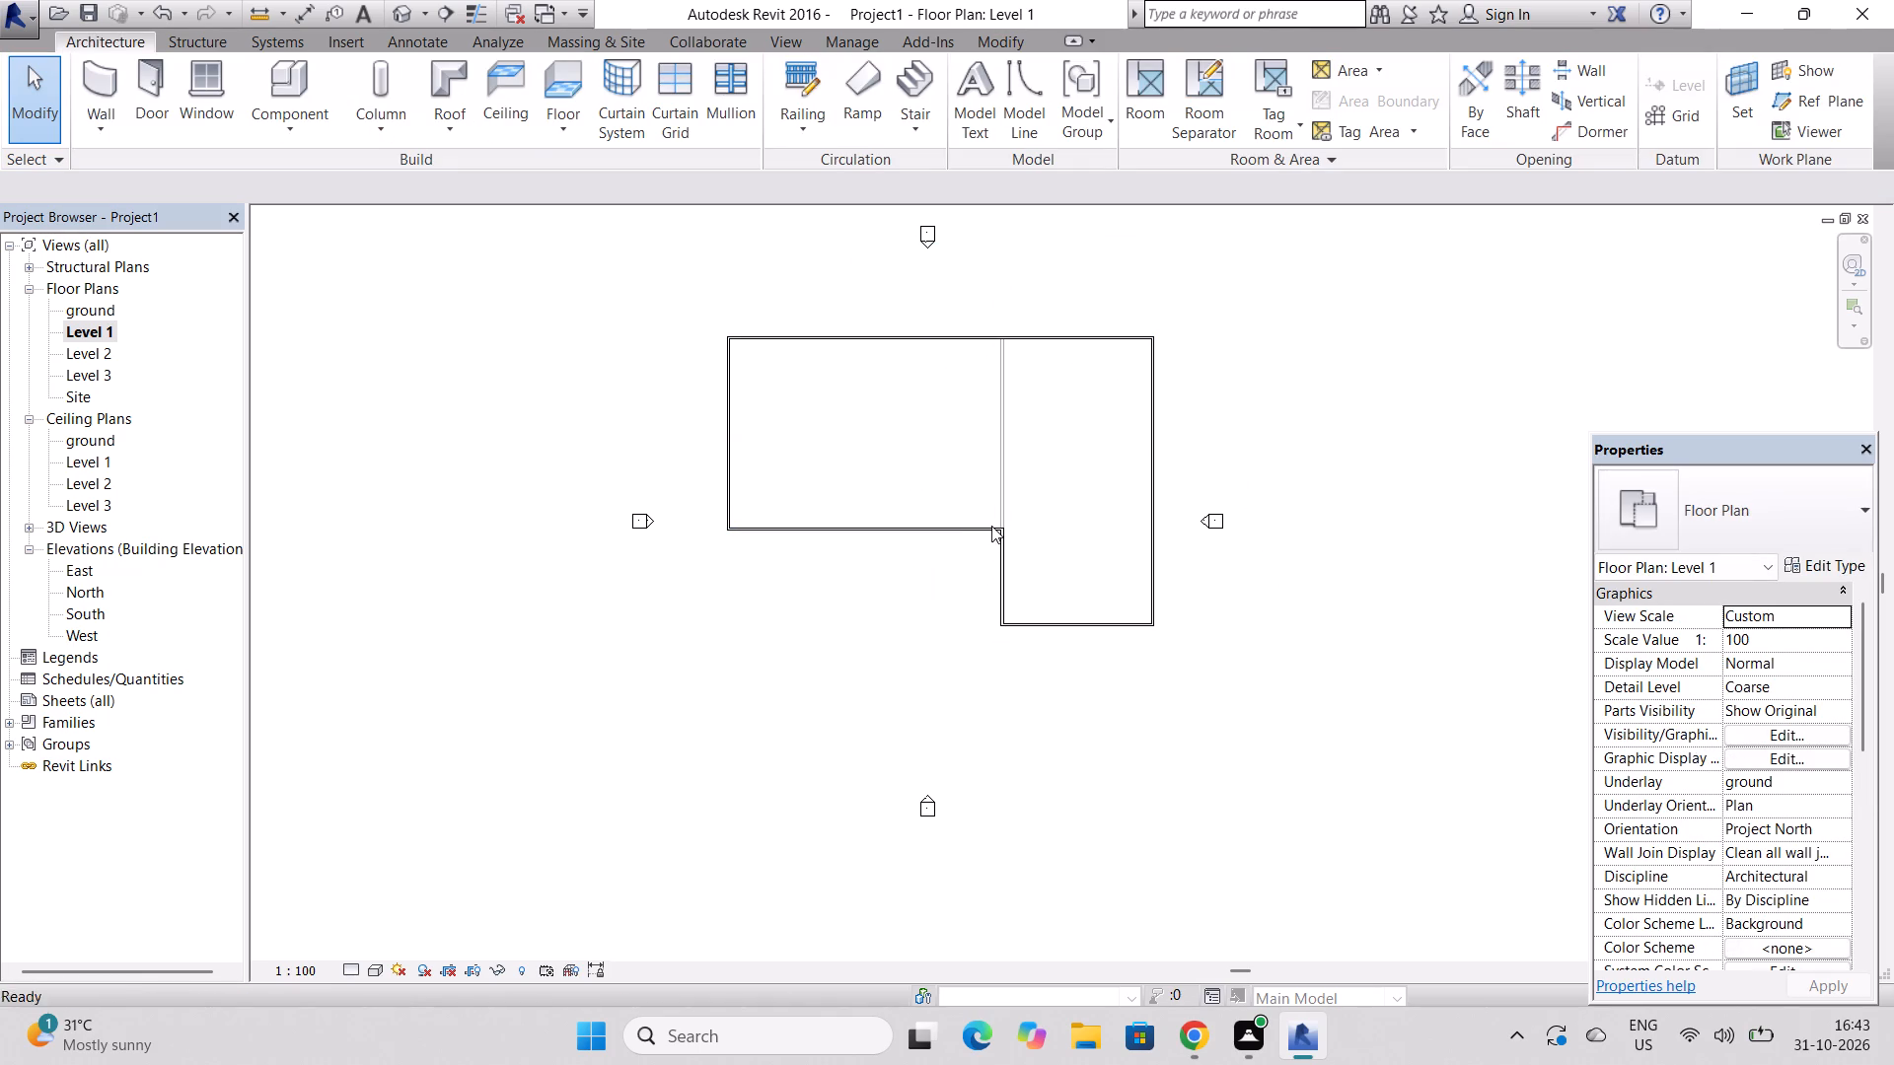
pyautogui.press('Escape')
pyautogui.press('Escape')
# In the ground floor plan, shorten the interior partition by pulling its north end down to the horizontal wall.
pyautogui.click(105, 304)
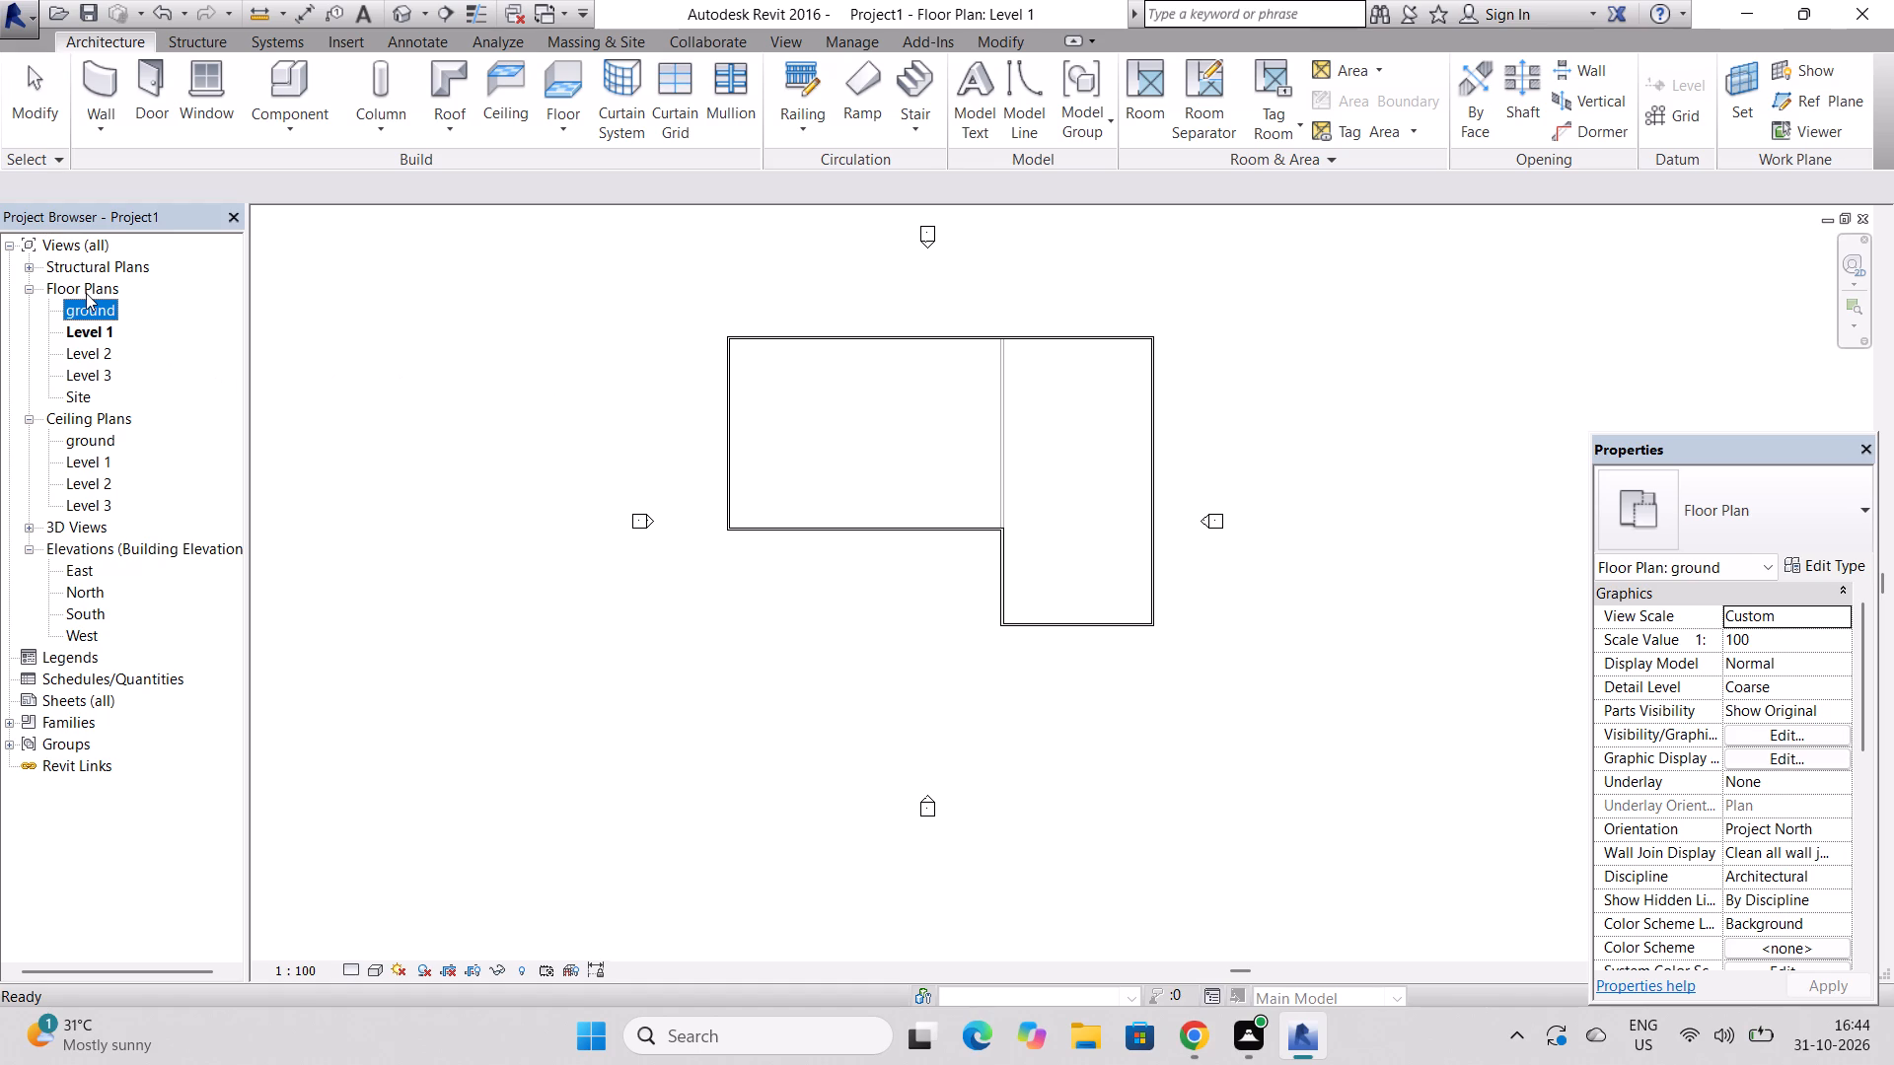
pyautogui.doubleClick(92, 303)
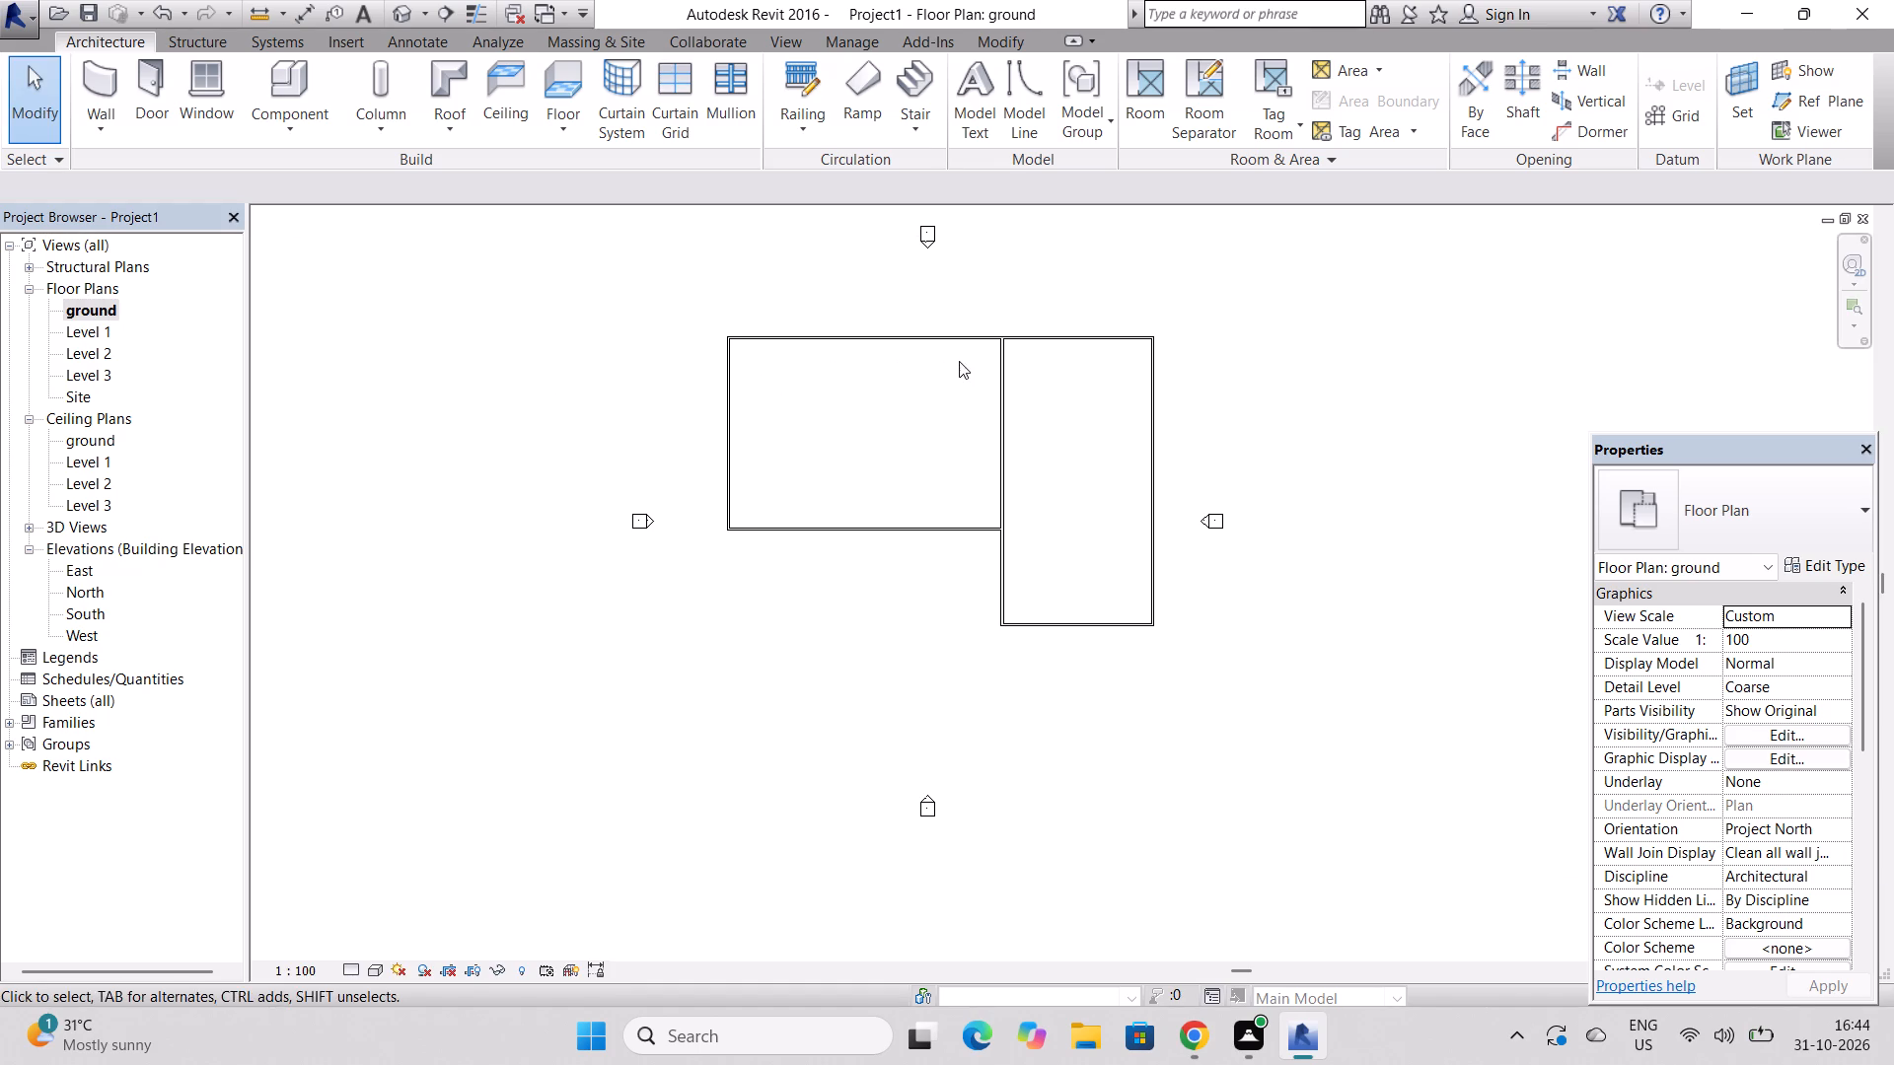
pyautogui.click(1007, 376)
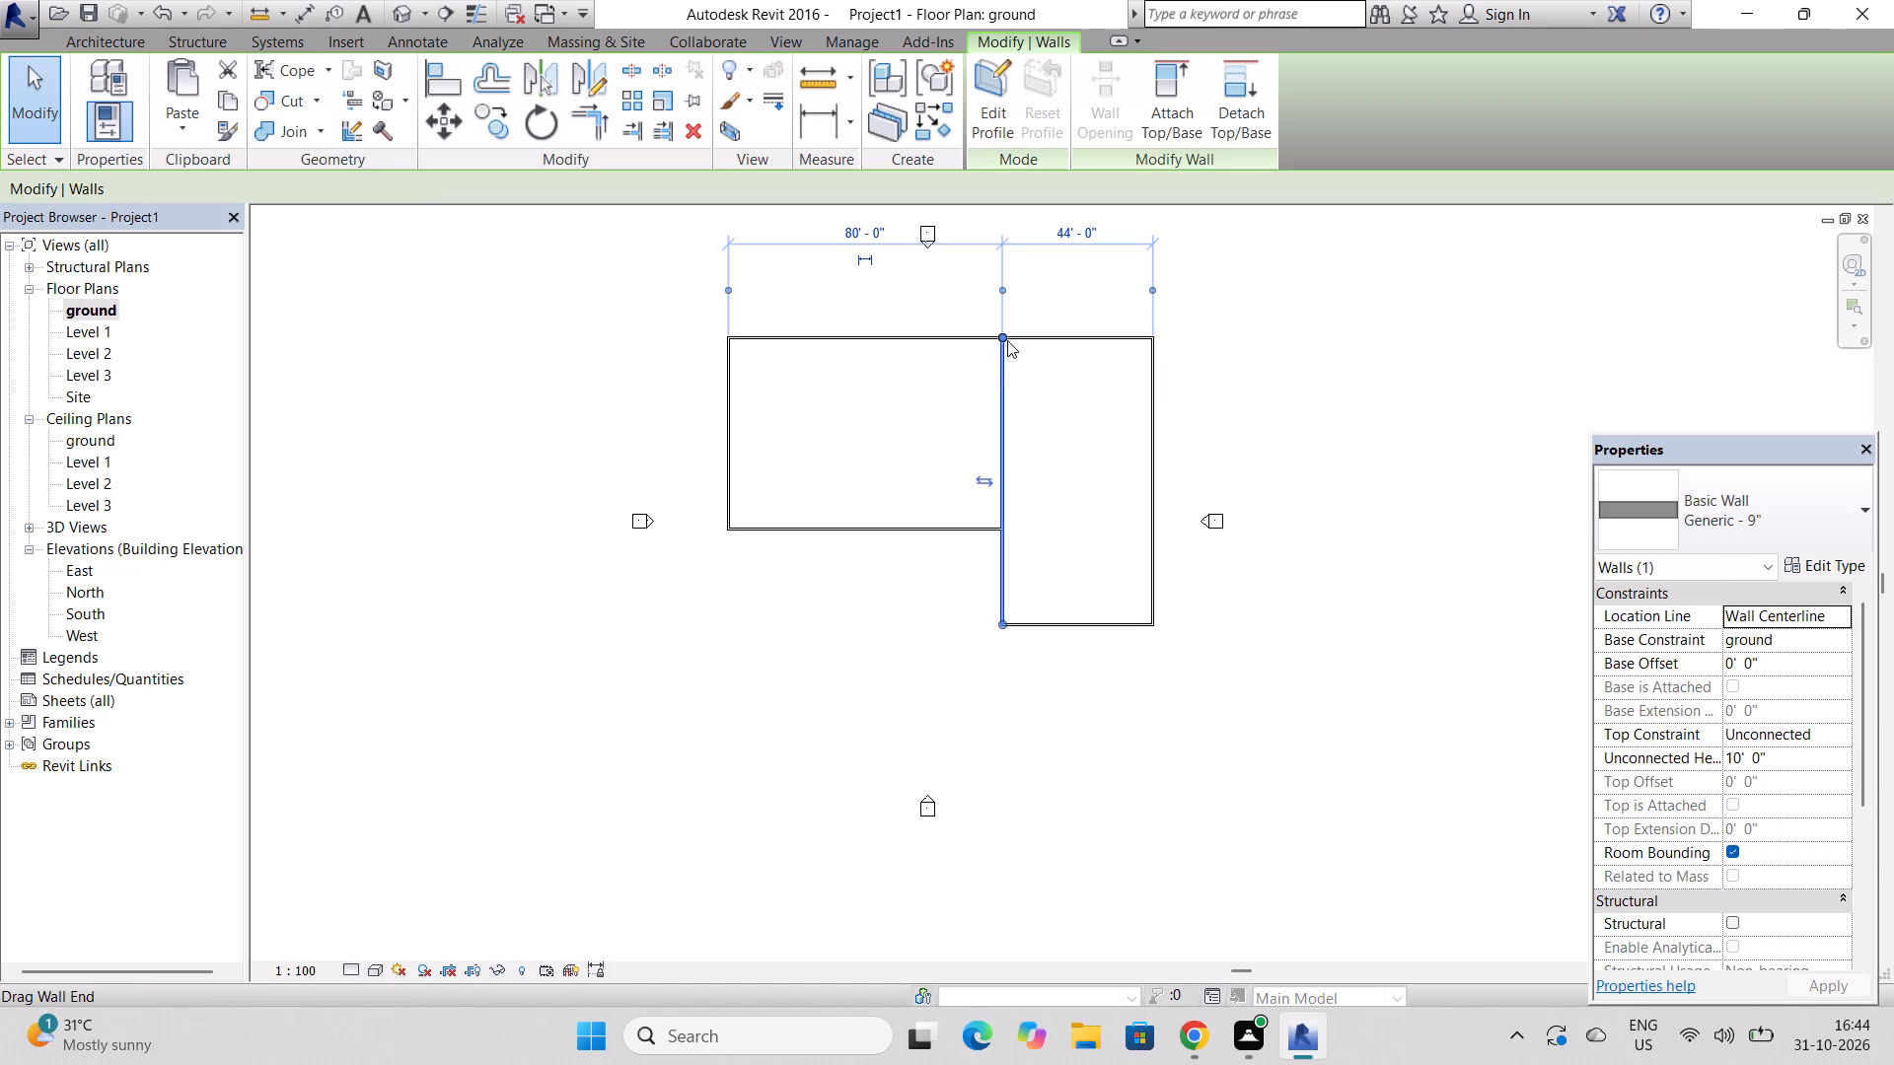
pyautogui.moveTo(999, 336); pyautogui.dragTo(993, 400)
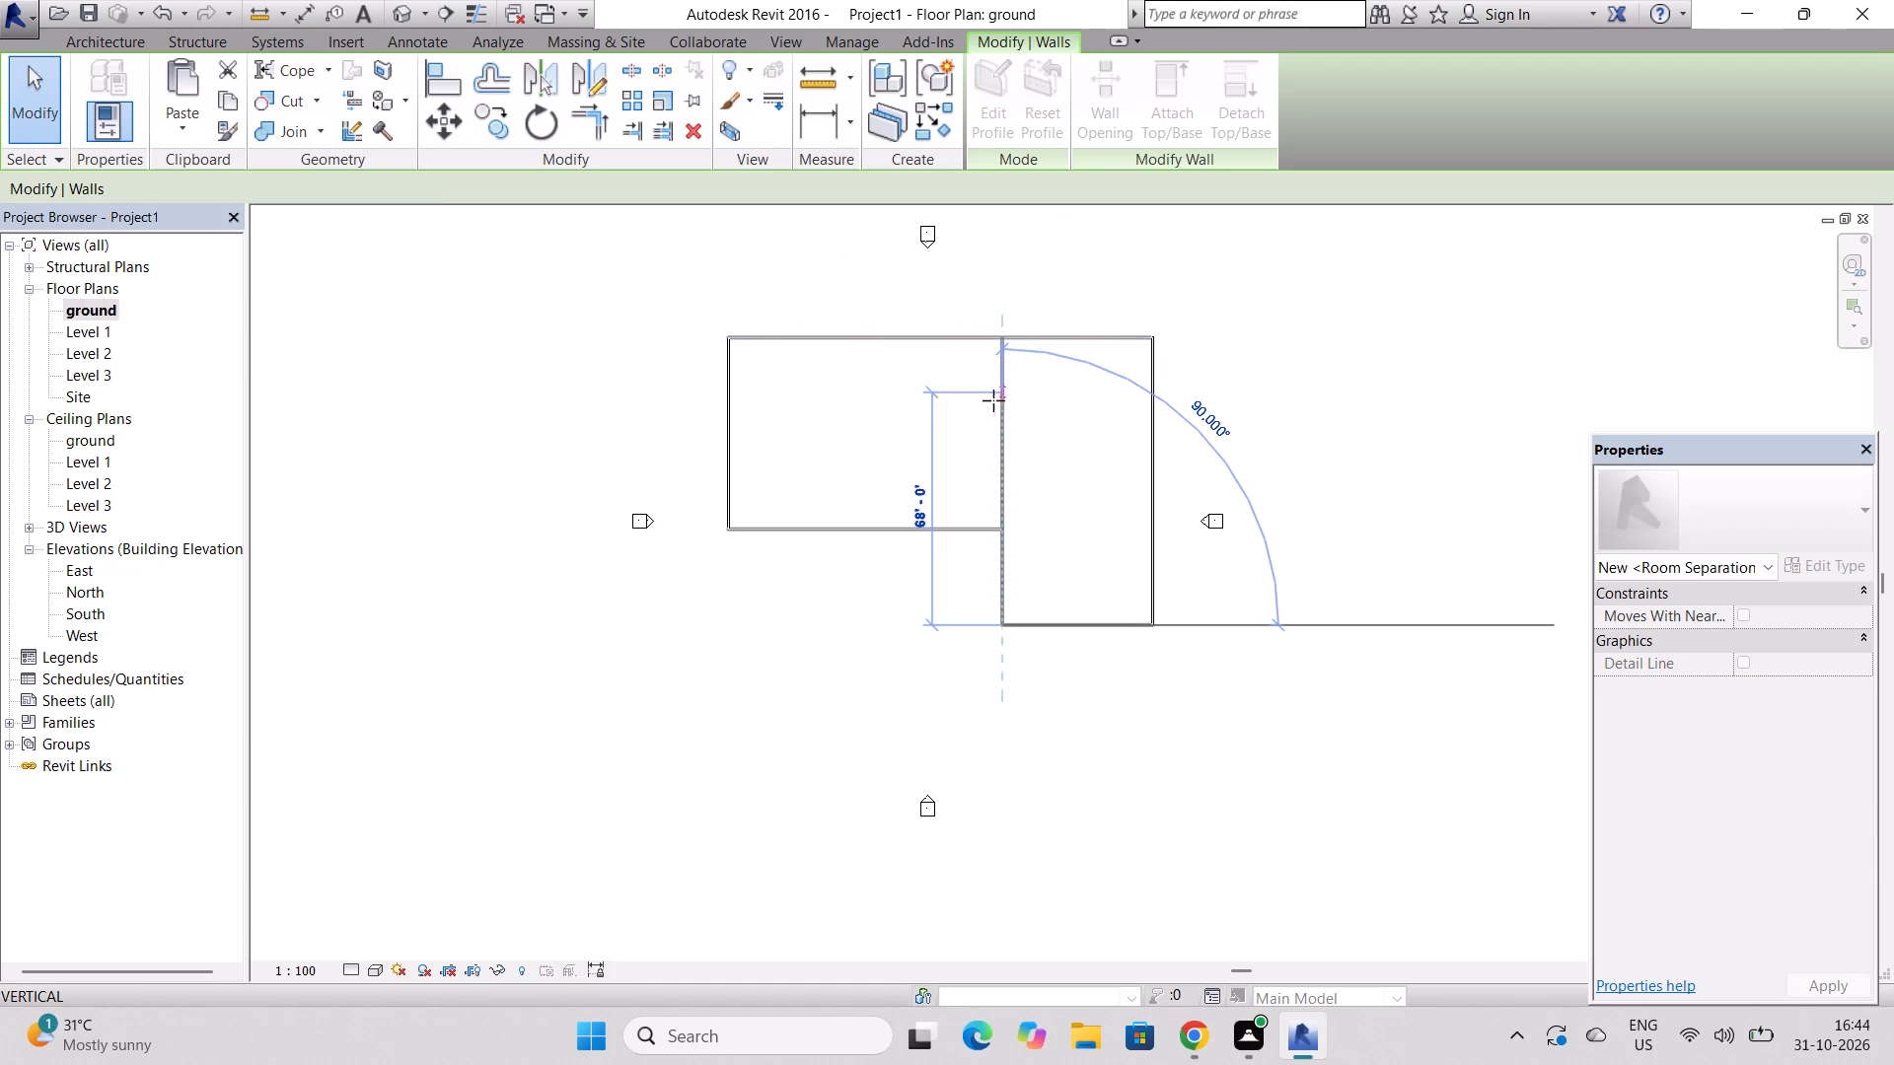
pyautogui.moveTo(993, 400); pyautogui.dragTo(992, 530)
pyautogui.press('Escape')
pyautogui.press('Escape')
pyautogui.press('Escape')
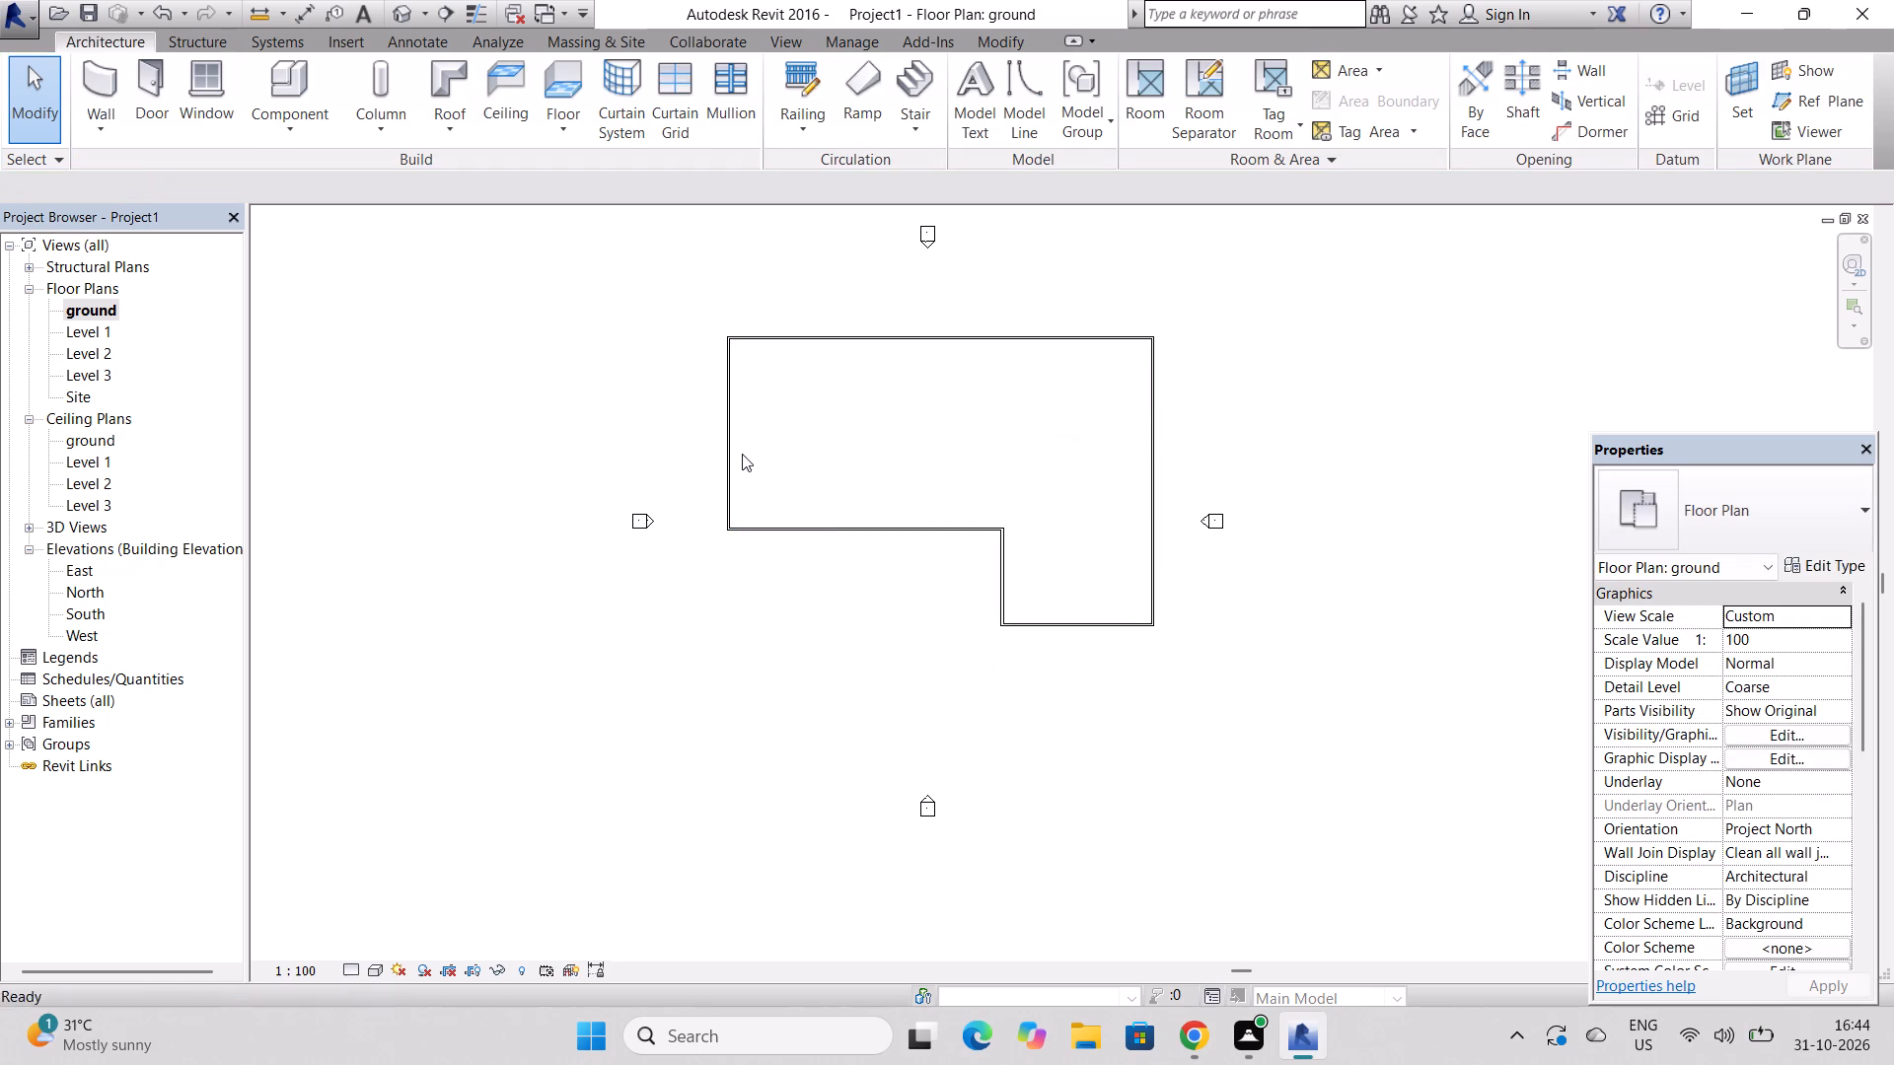
pyautogui.press('Escape')
pyautogui.press('Escape')
# Dismiss the licence notice covering the ground floor plan.
pyautogui.press('Escape')
pyautogui.press('Escape')
pyautogui.press('Escape')
pyautogui.press('Escape')
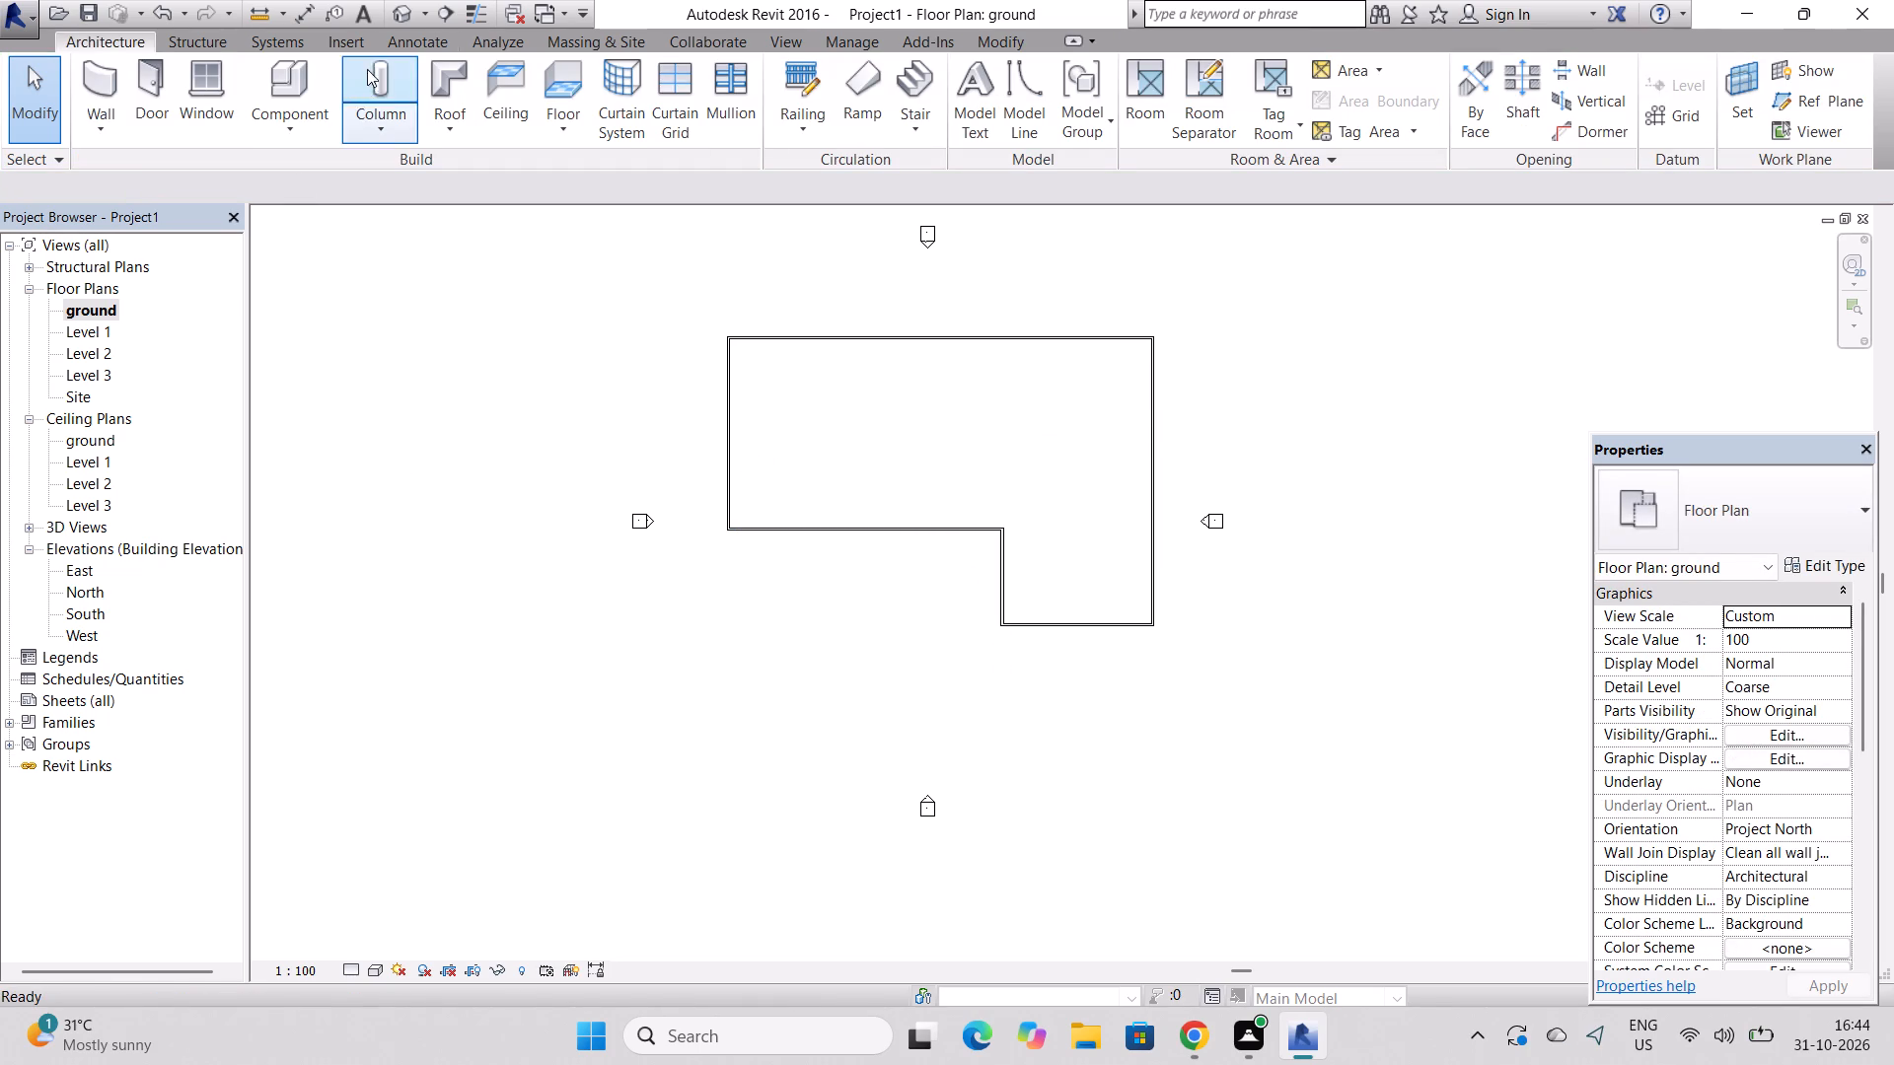
pyautogui.press('Escape')
pyautogui.press('Escape')
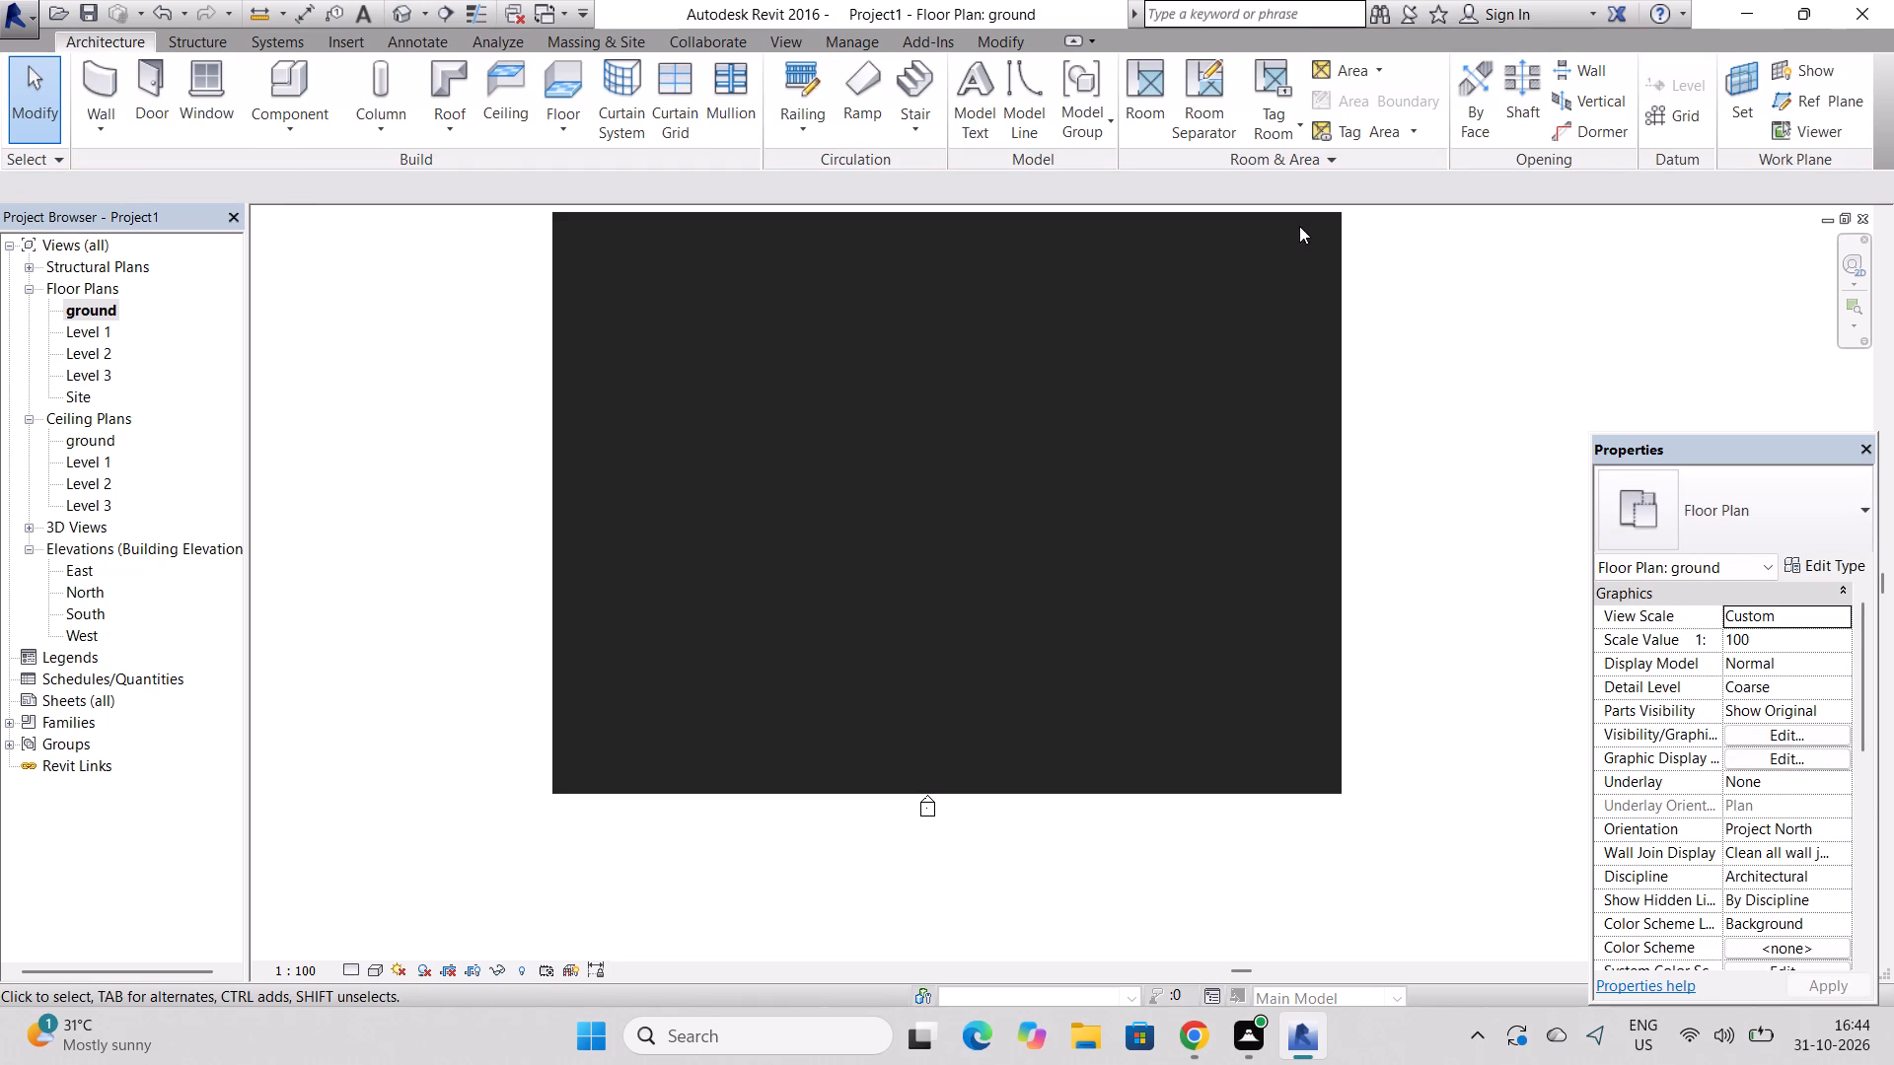
pyautogui.click(1290, 243)
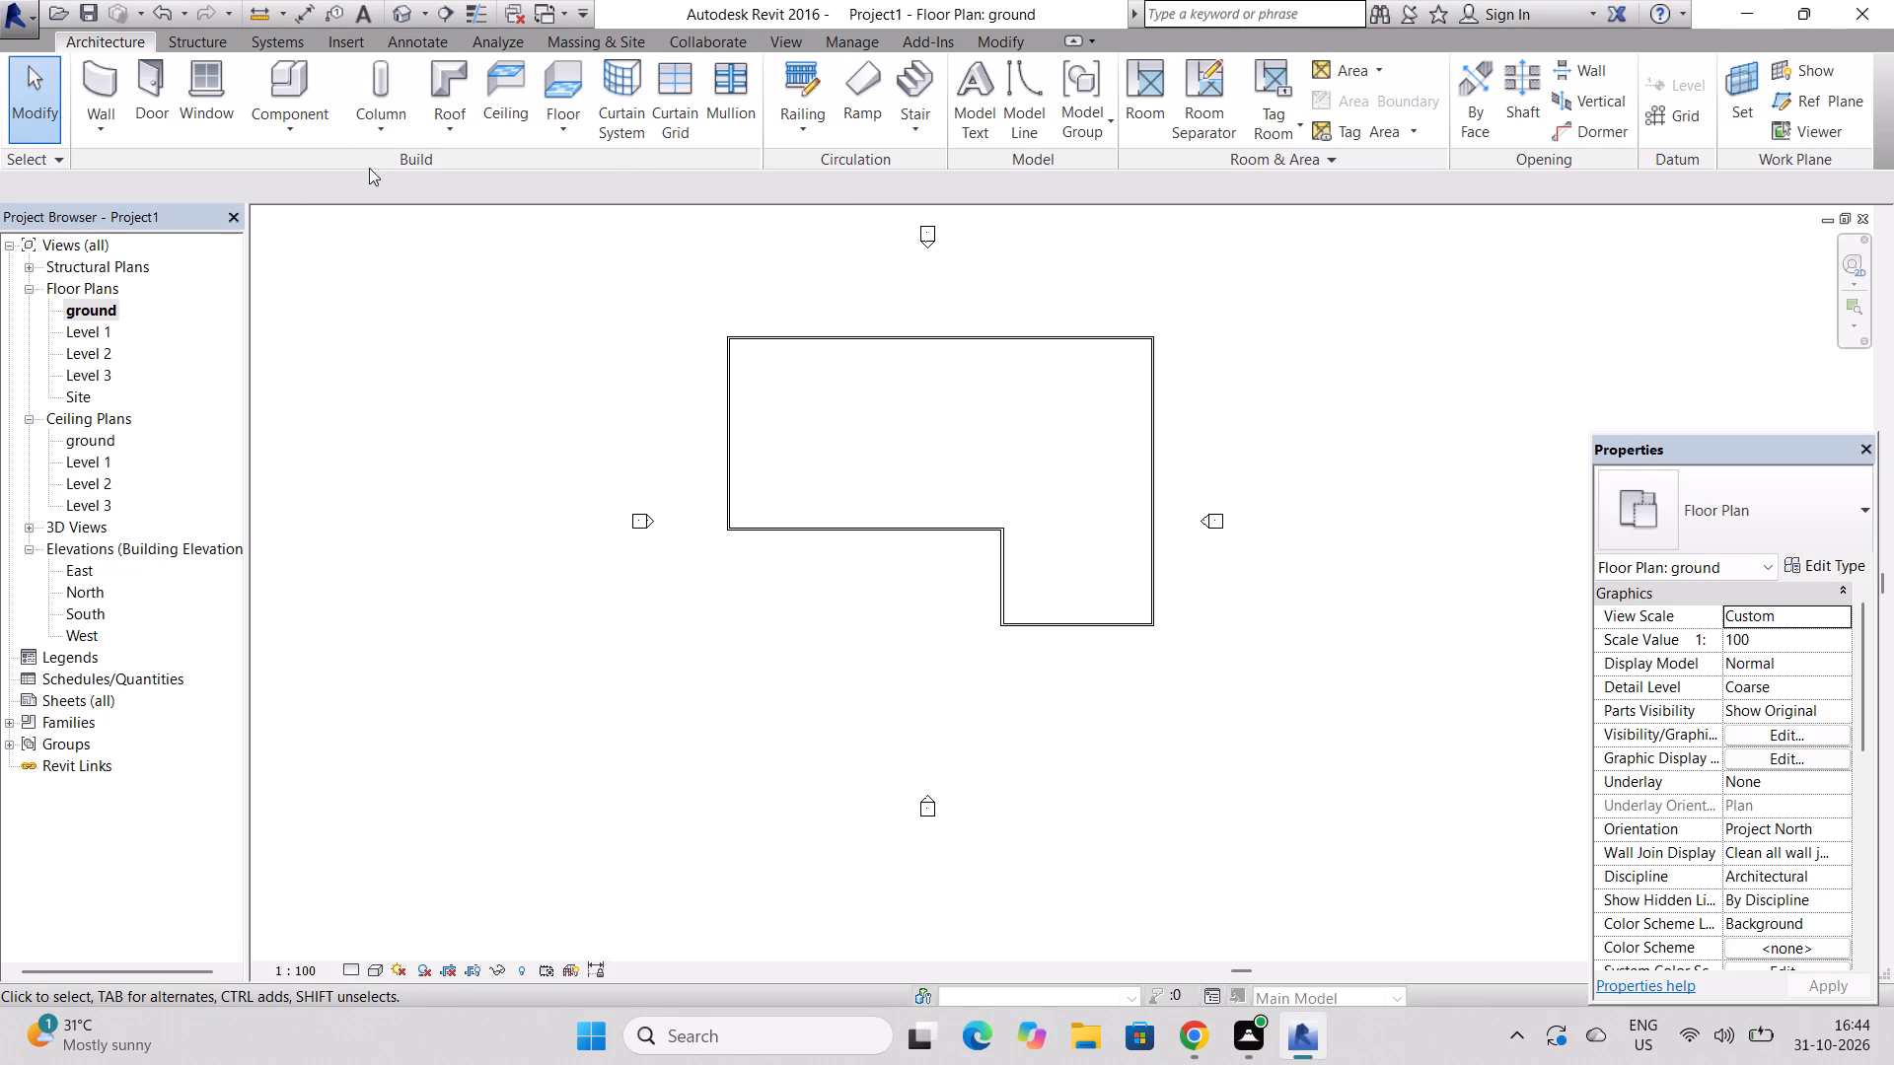
# Create a rectangular Generic Floor - 400mm architectural floor on the ground level, from the building's outer northwest corner to its outer southeast corner.
pyautogui.click(575, 124)
pyautogui.click(575, 152)
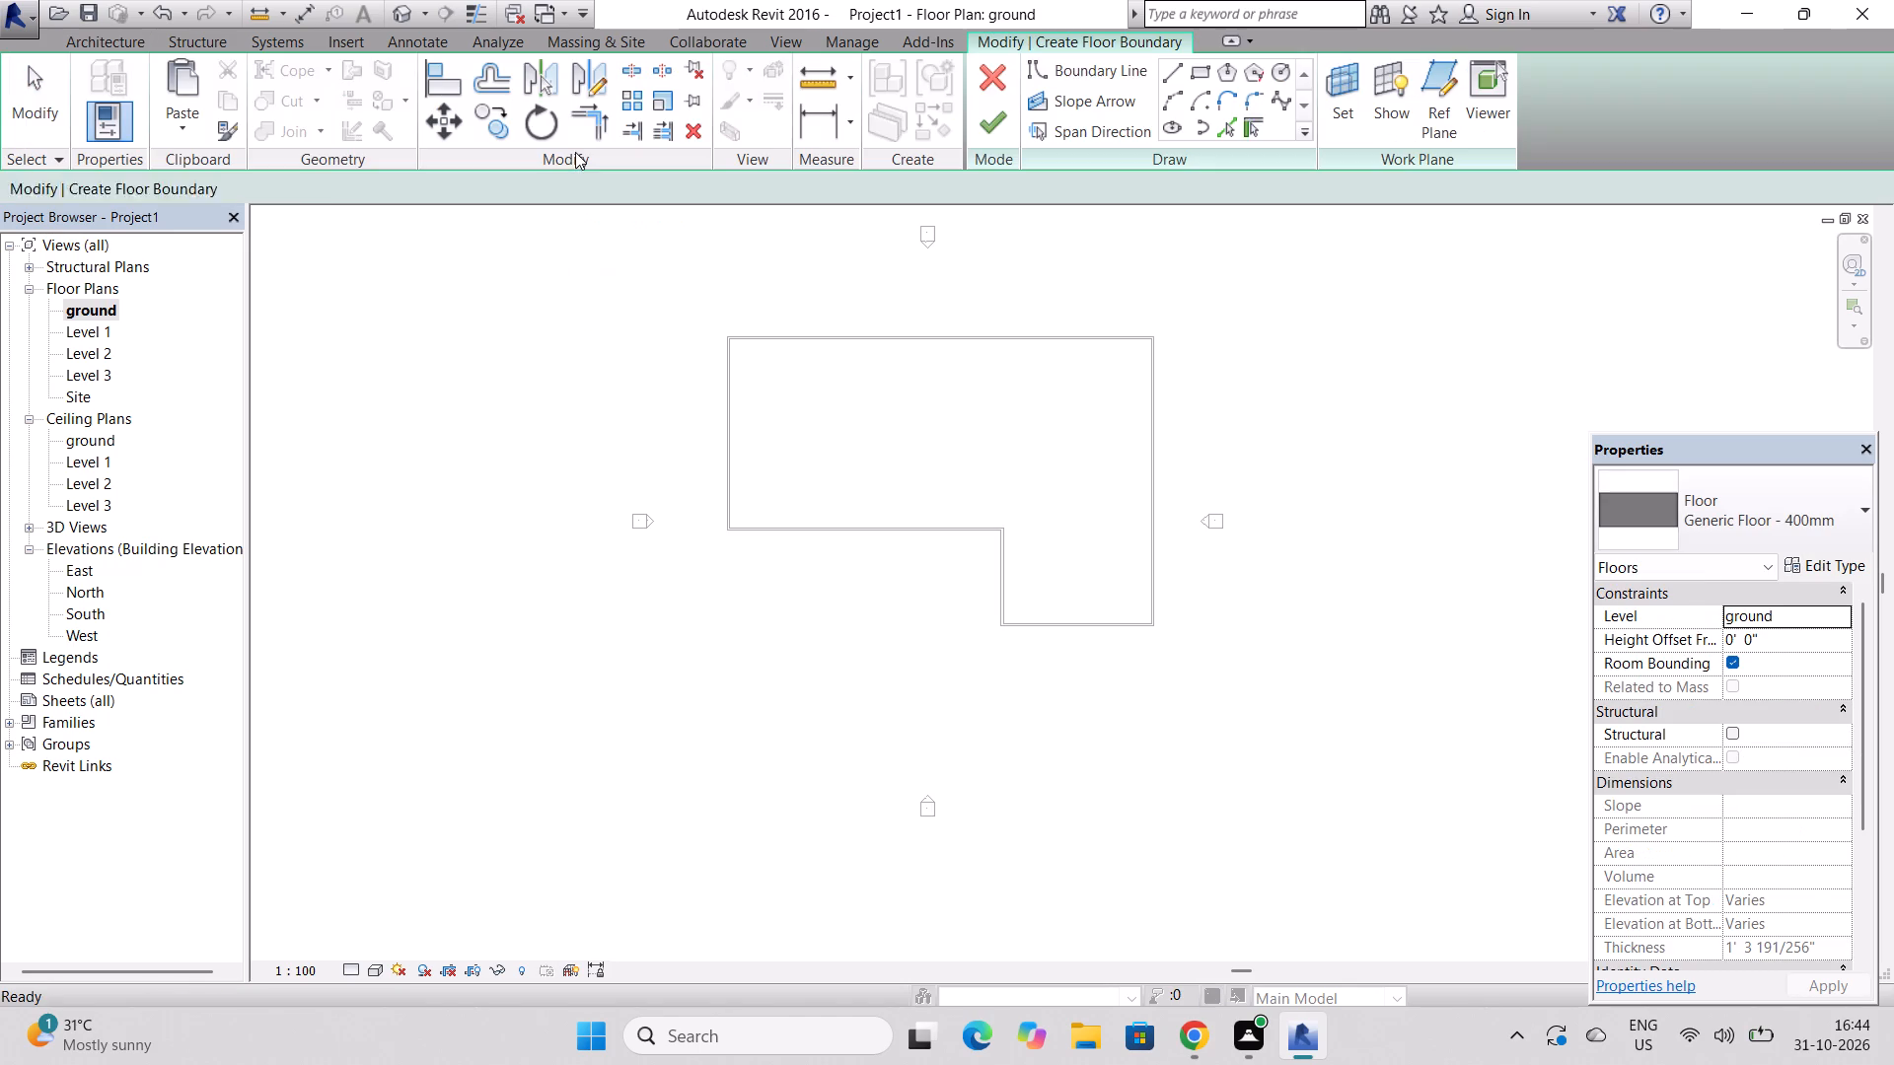
pyautogui.click(1195, 72)
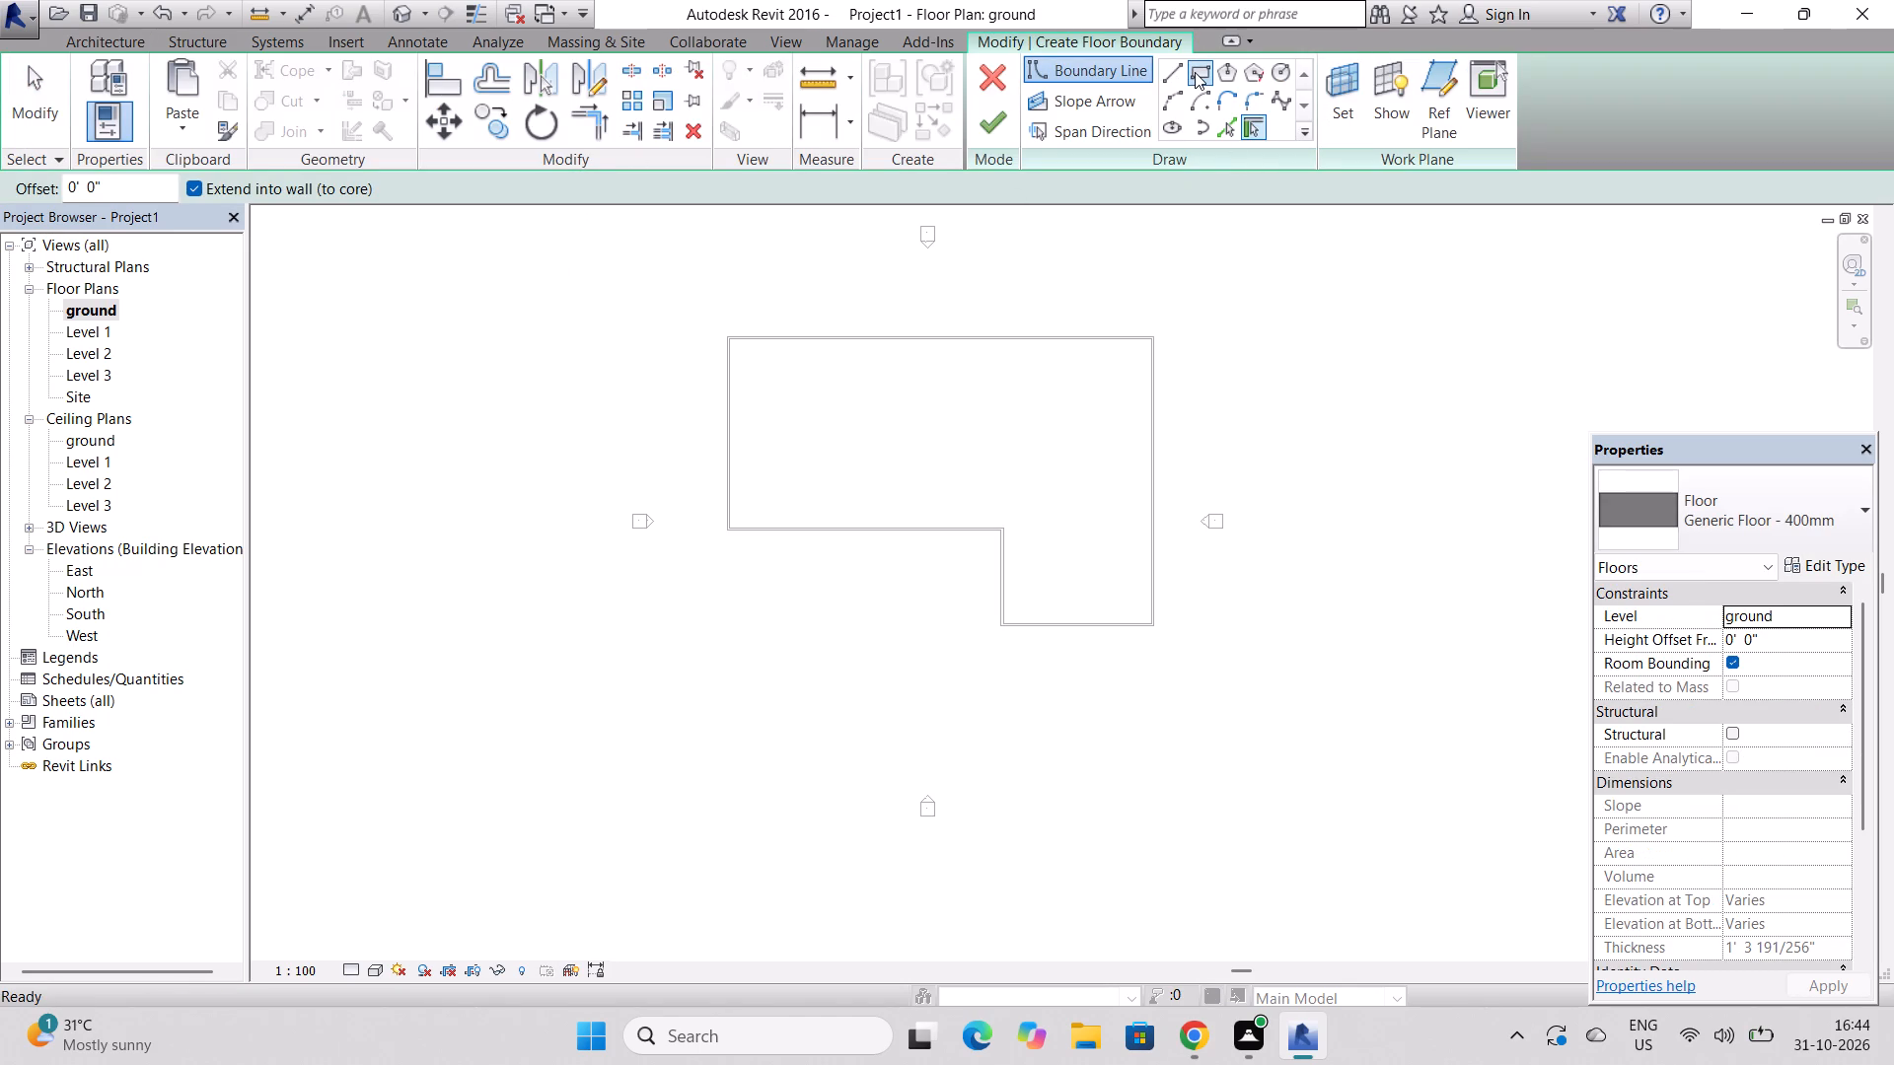
pyautogui.scroll(6, 741, 334)
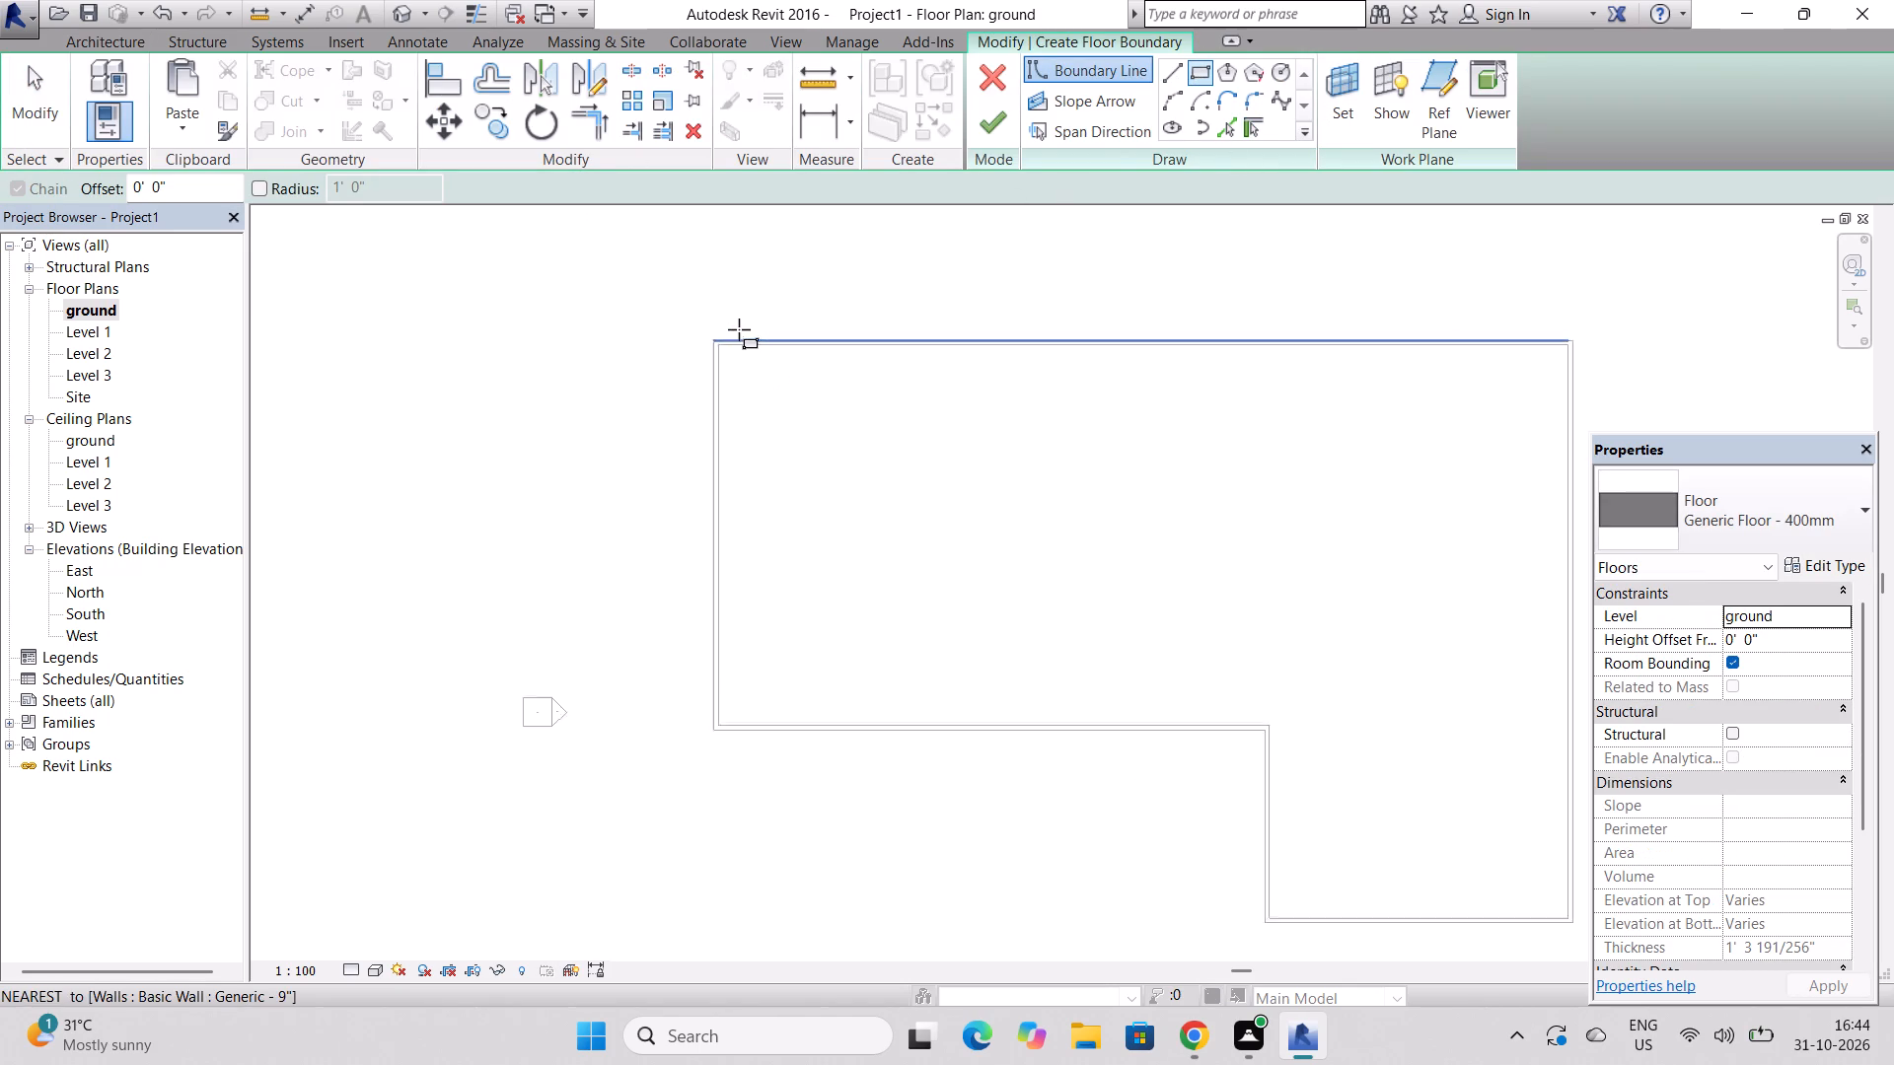
pyautogui.scroll(6, 739, 329)
pyautogui.click(675, 344)
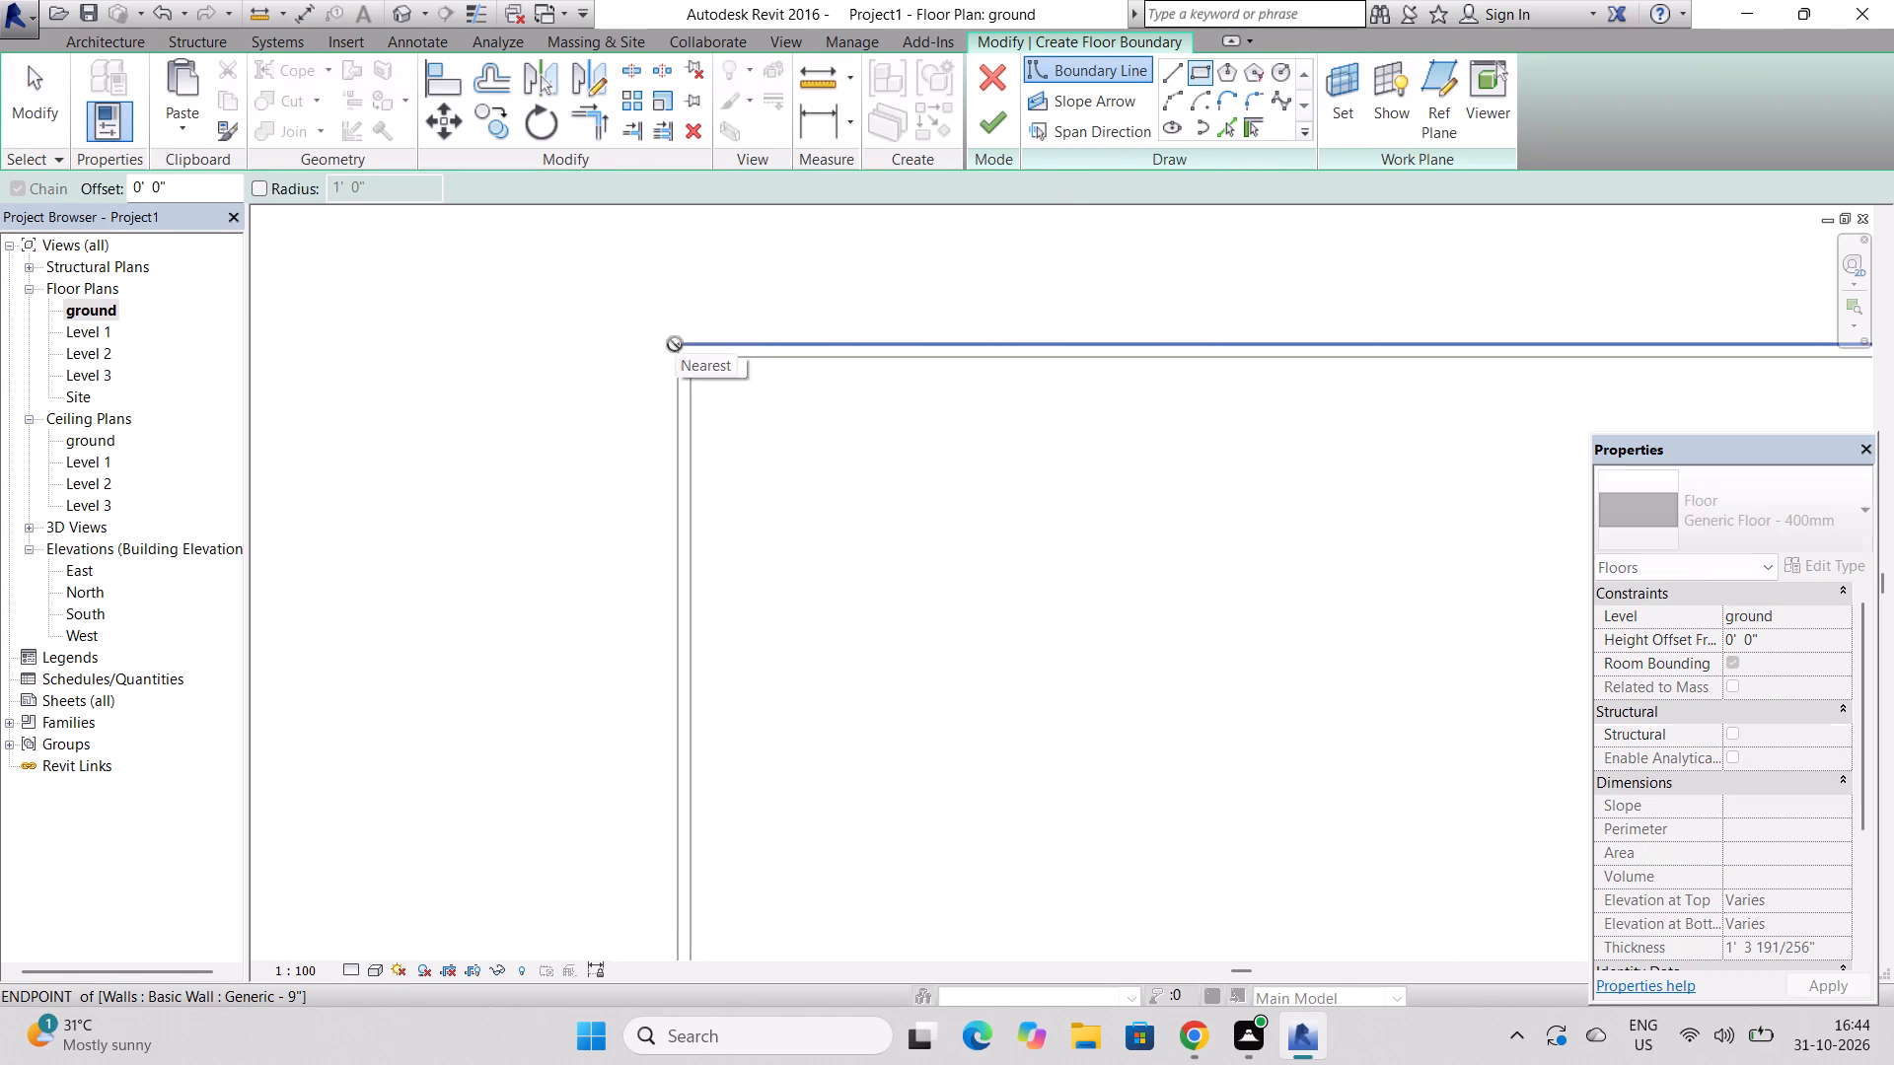
pyautogui.scroll(-9, 675, 344)
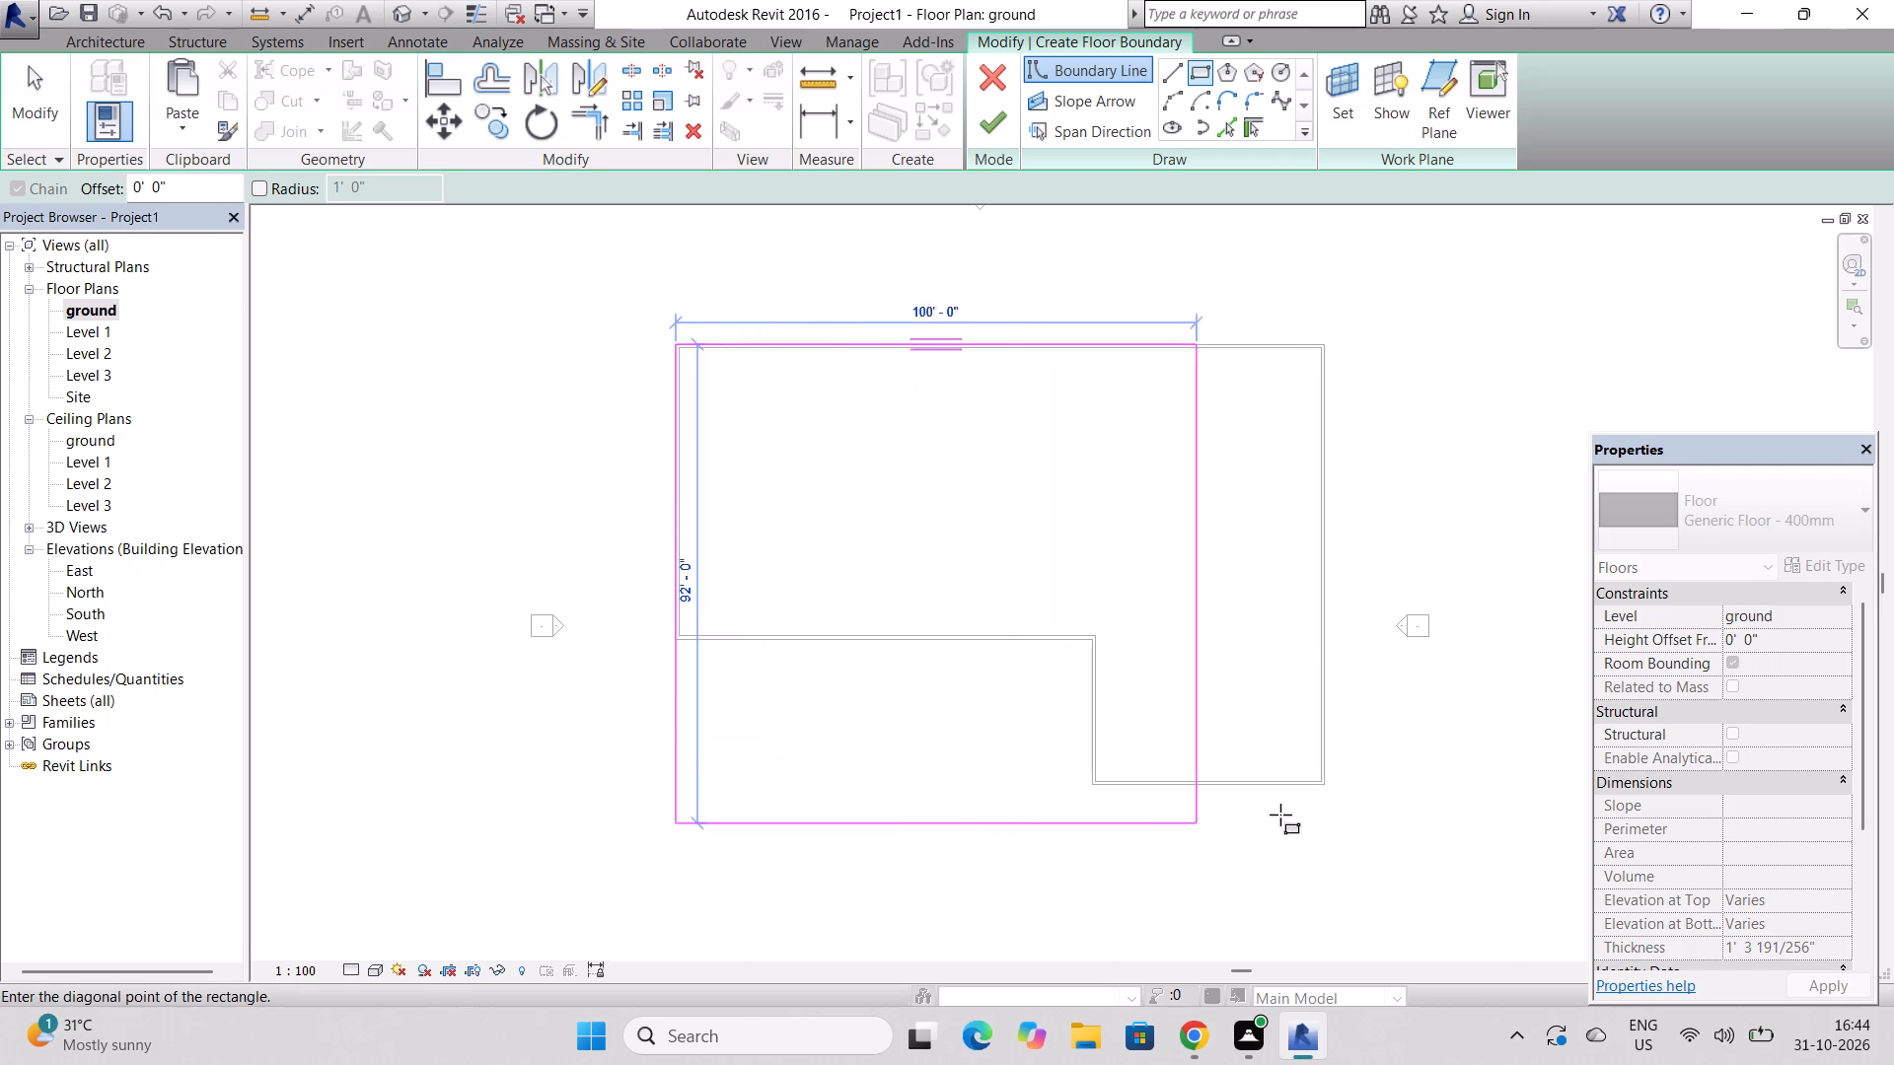
pyautogui.scroll(9, 1349, 810)
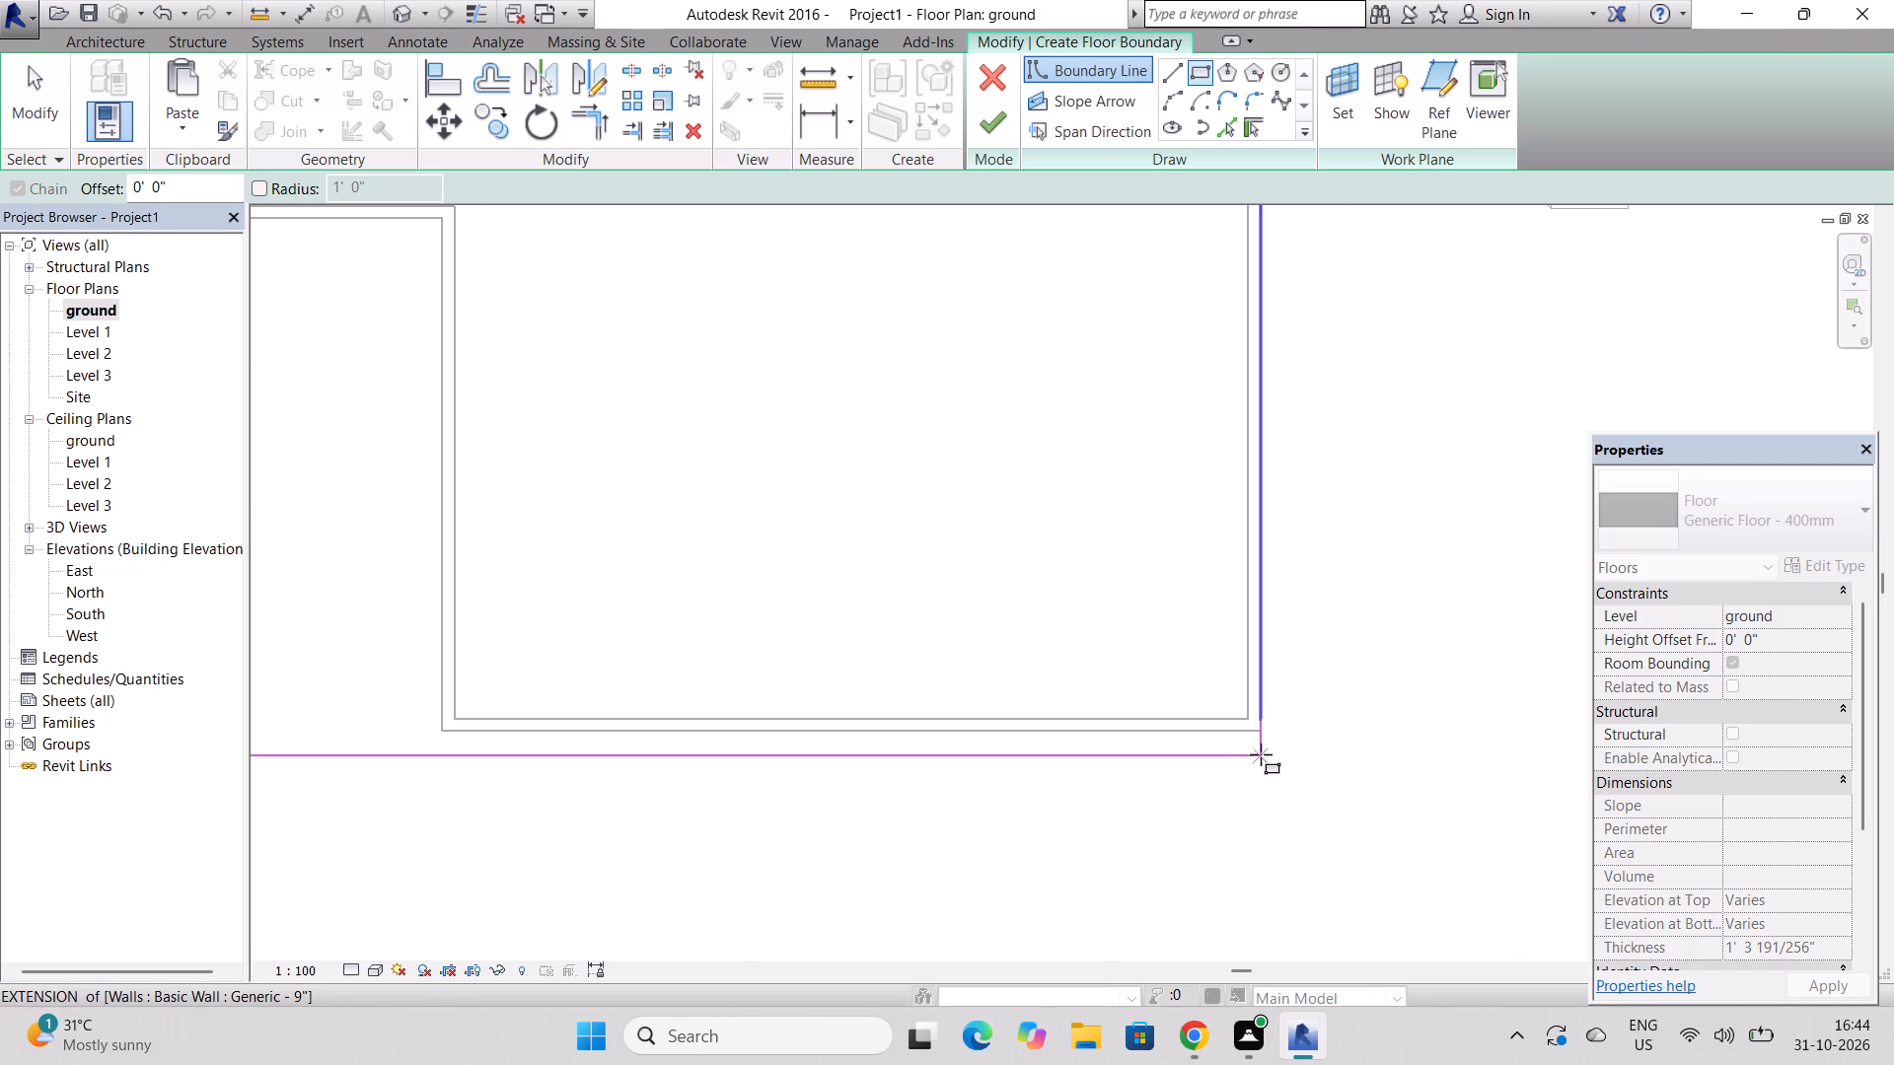
pyautogui.click(1261, 740)
pyautogui.scroll(-7, 1261, 740)
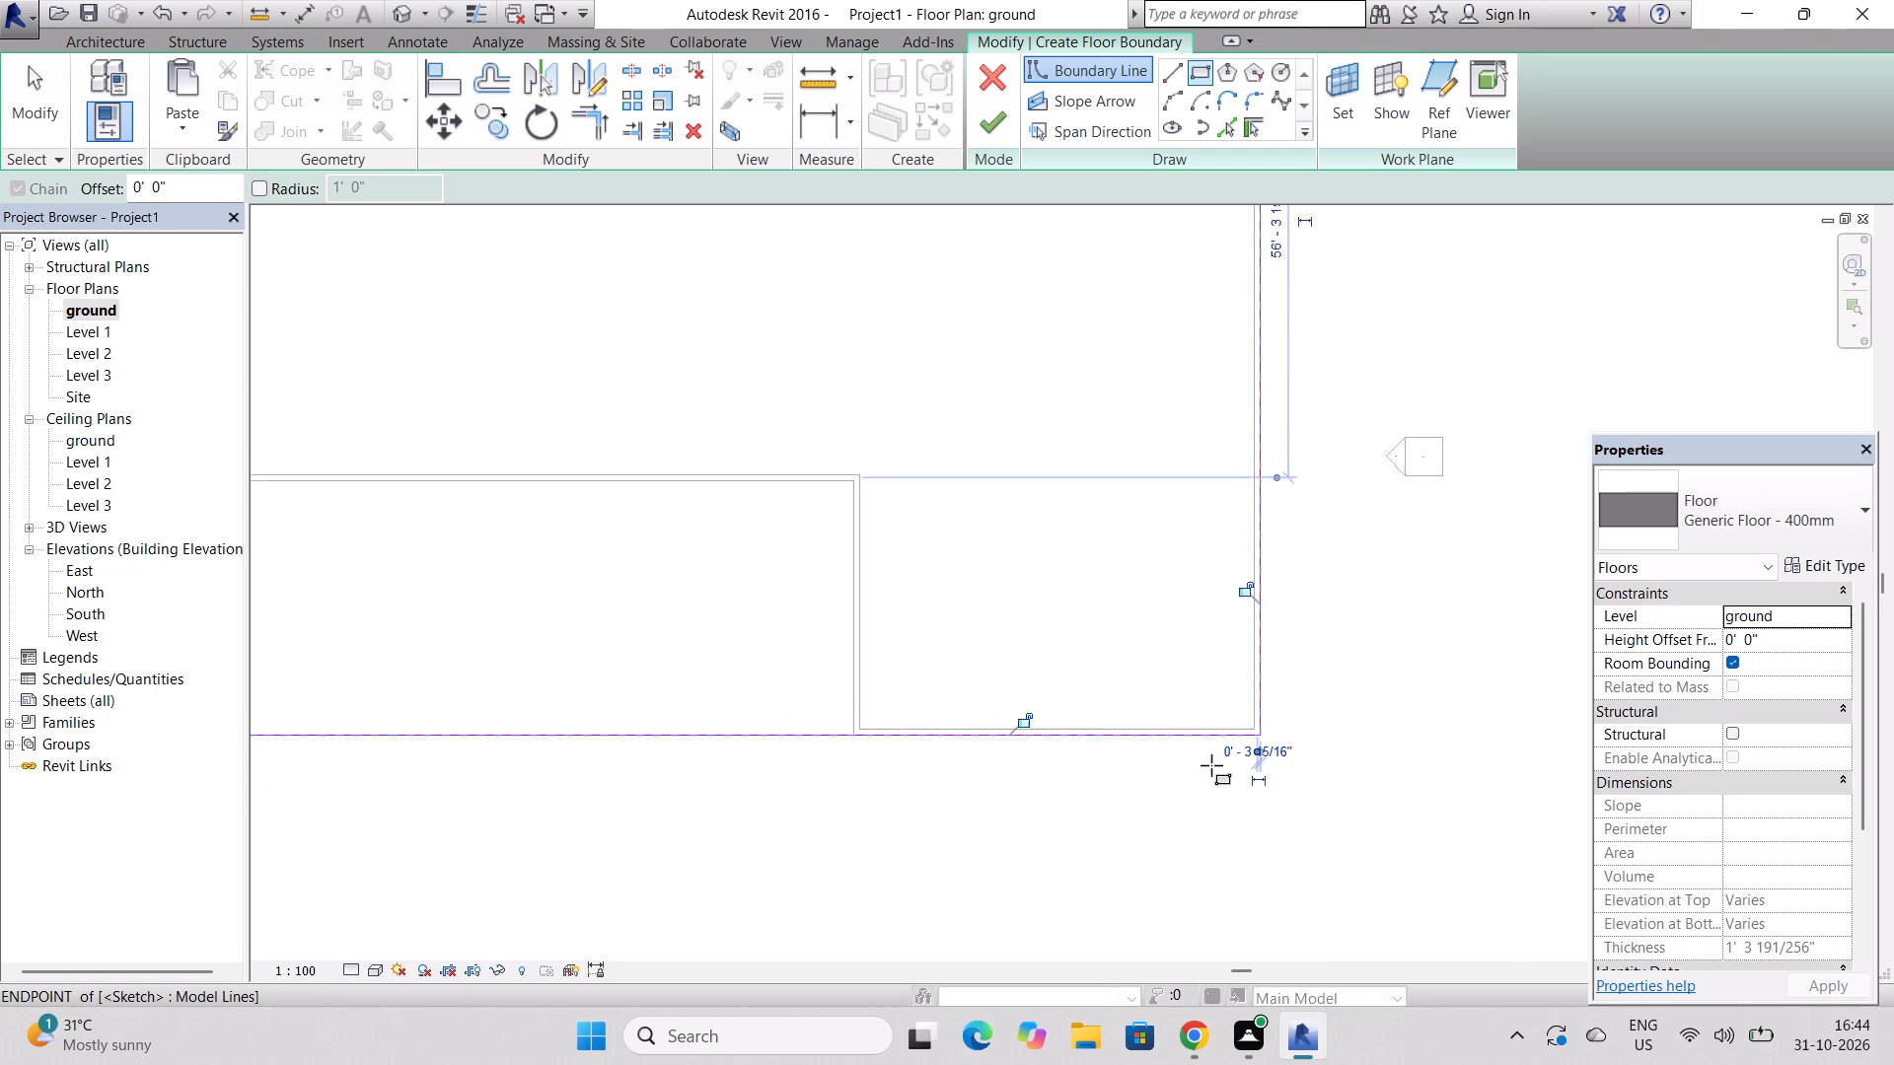
pyautogui.click(983, 130)
pyautogui.scroll(-3, 1041, 583)
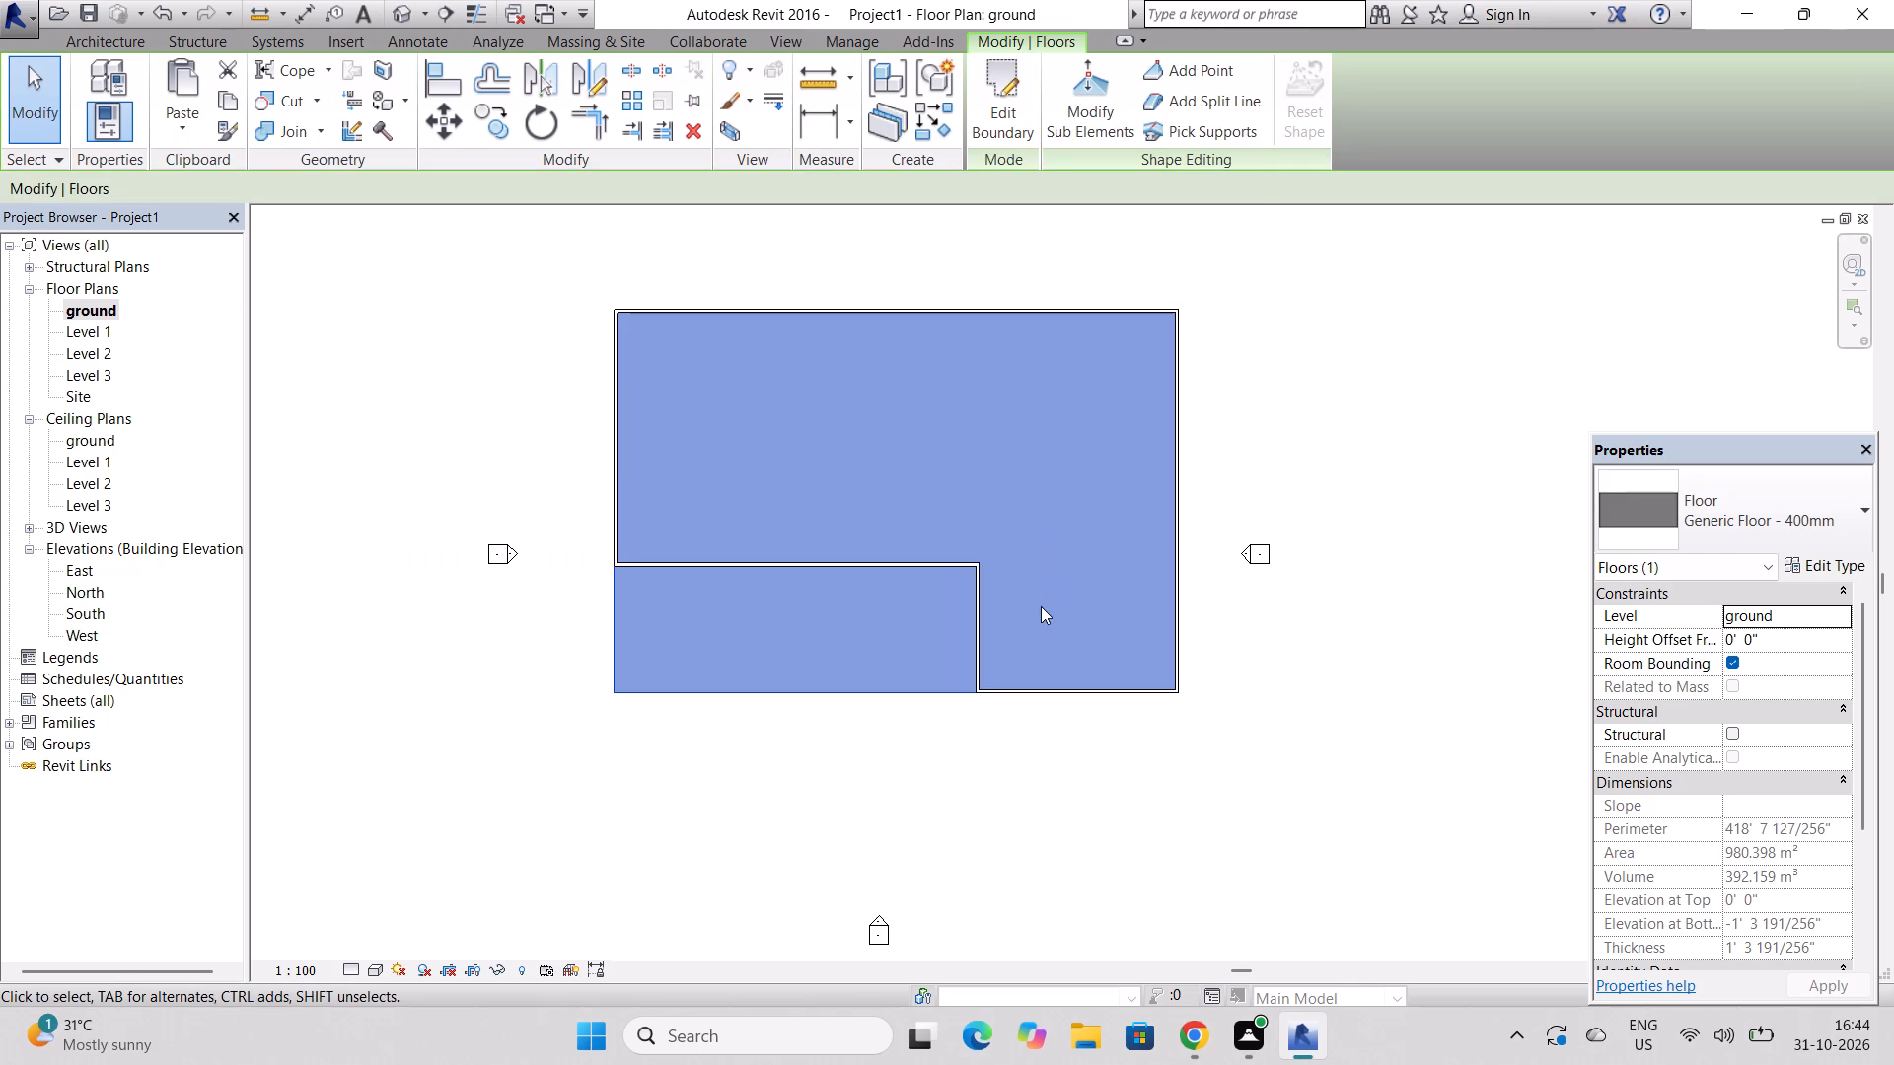
pyautogui.scroll(-1, 1041, 606)
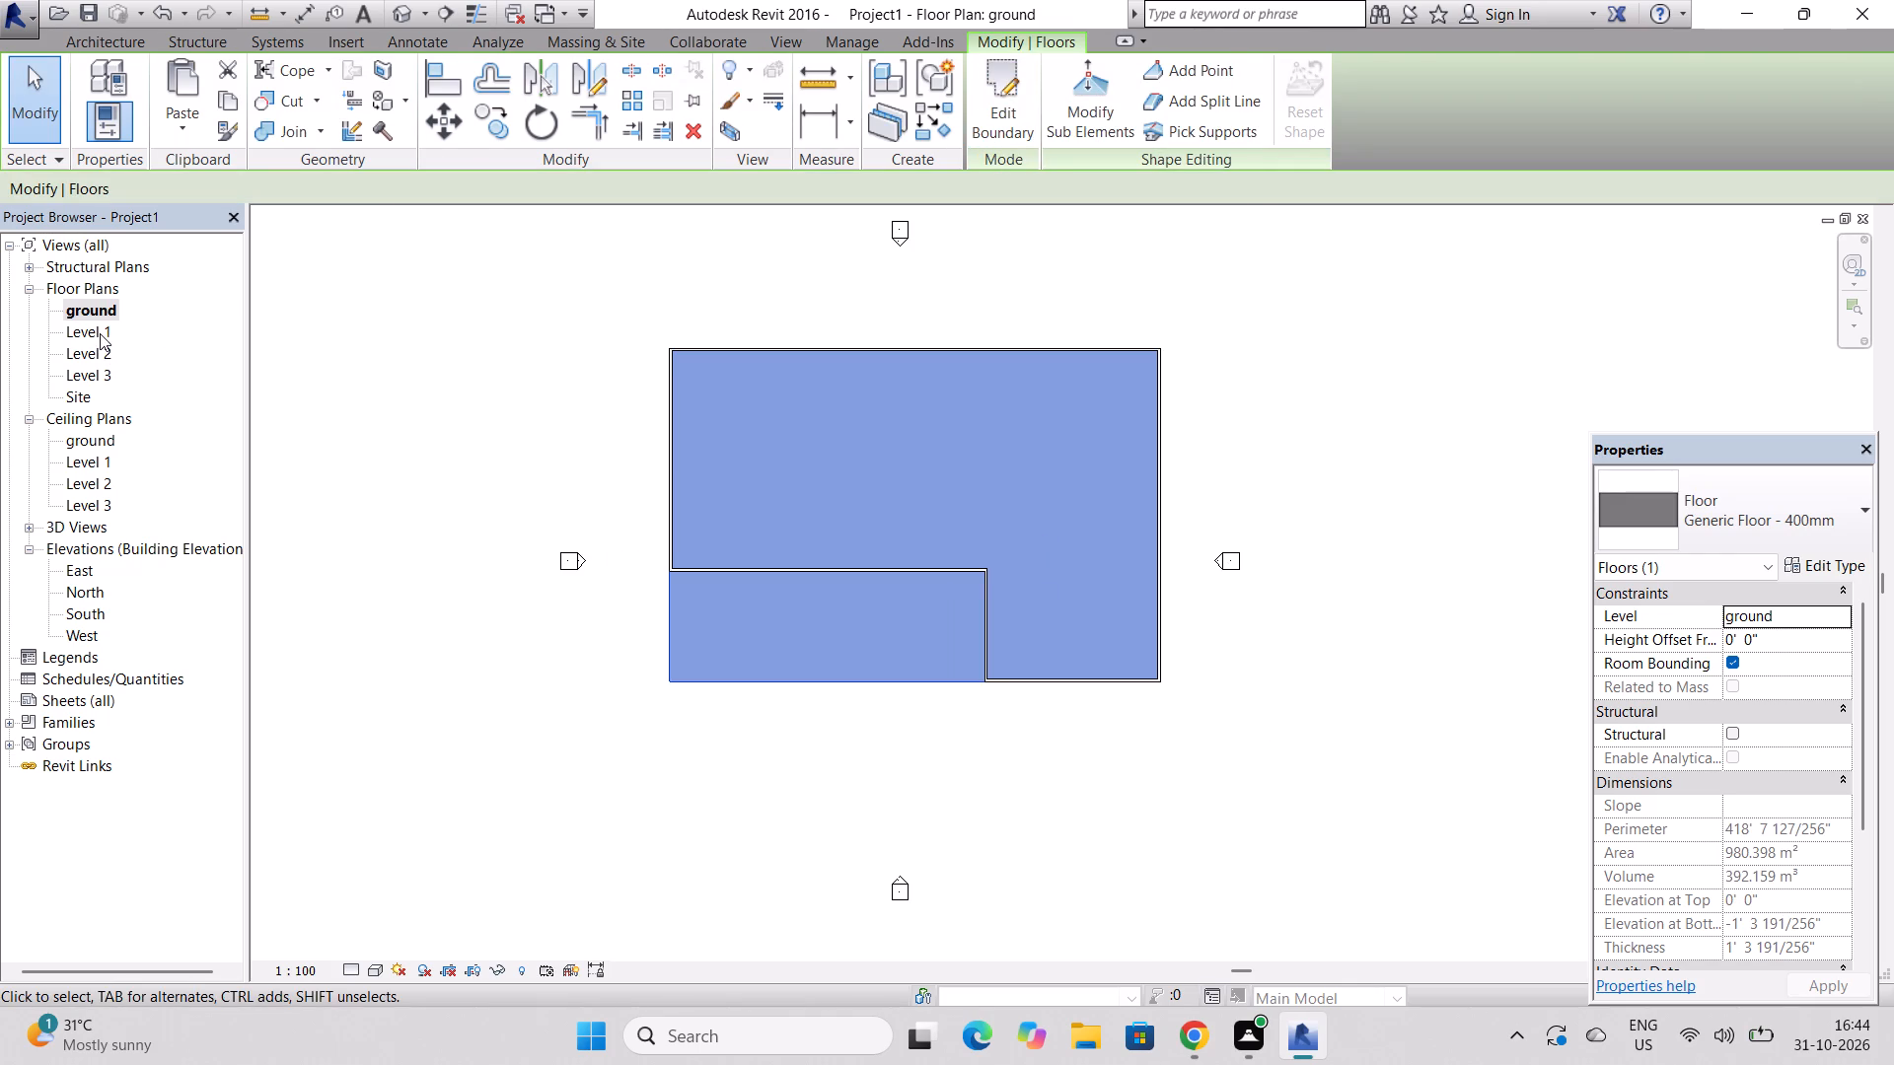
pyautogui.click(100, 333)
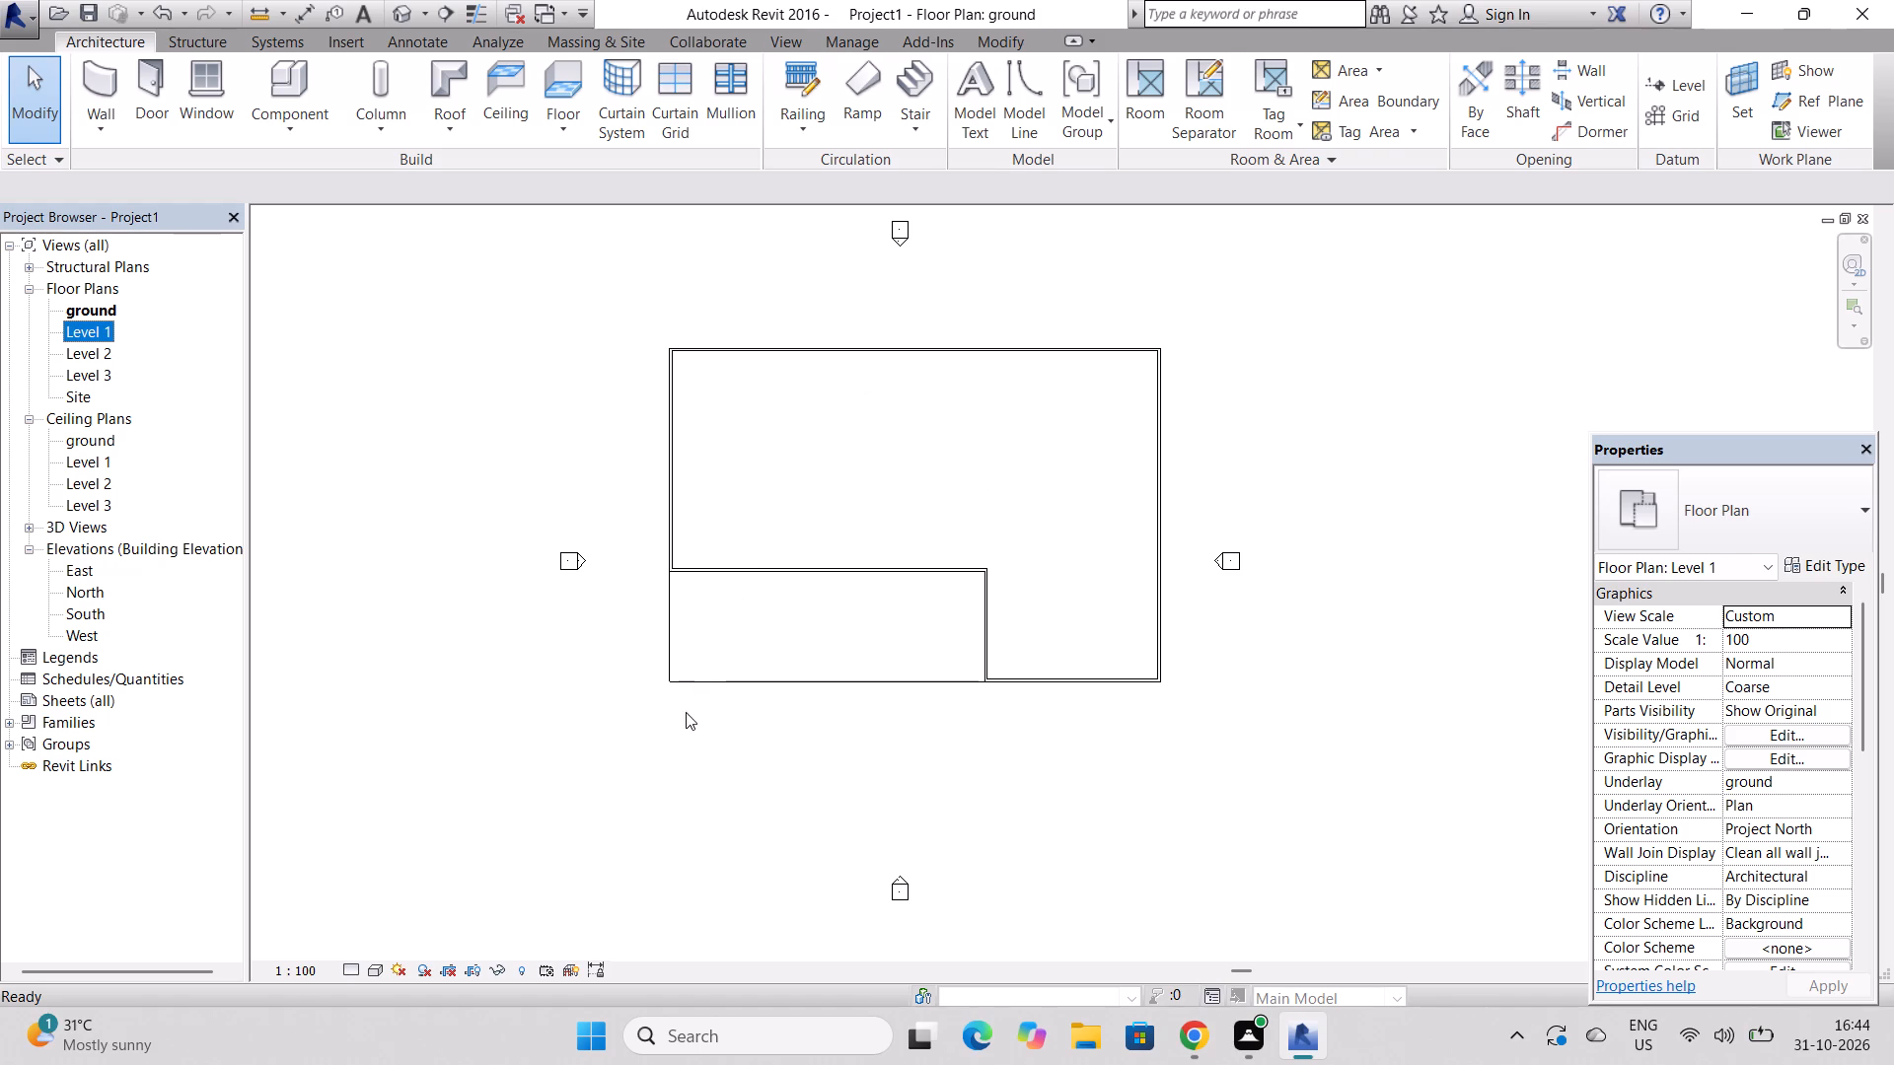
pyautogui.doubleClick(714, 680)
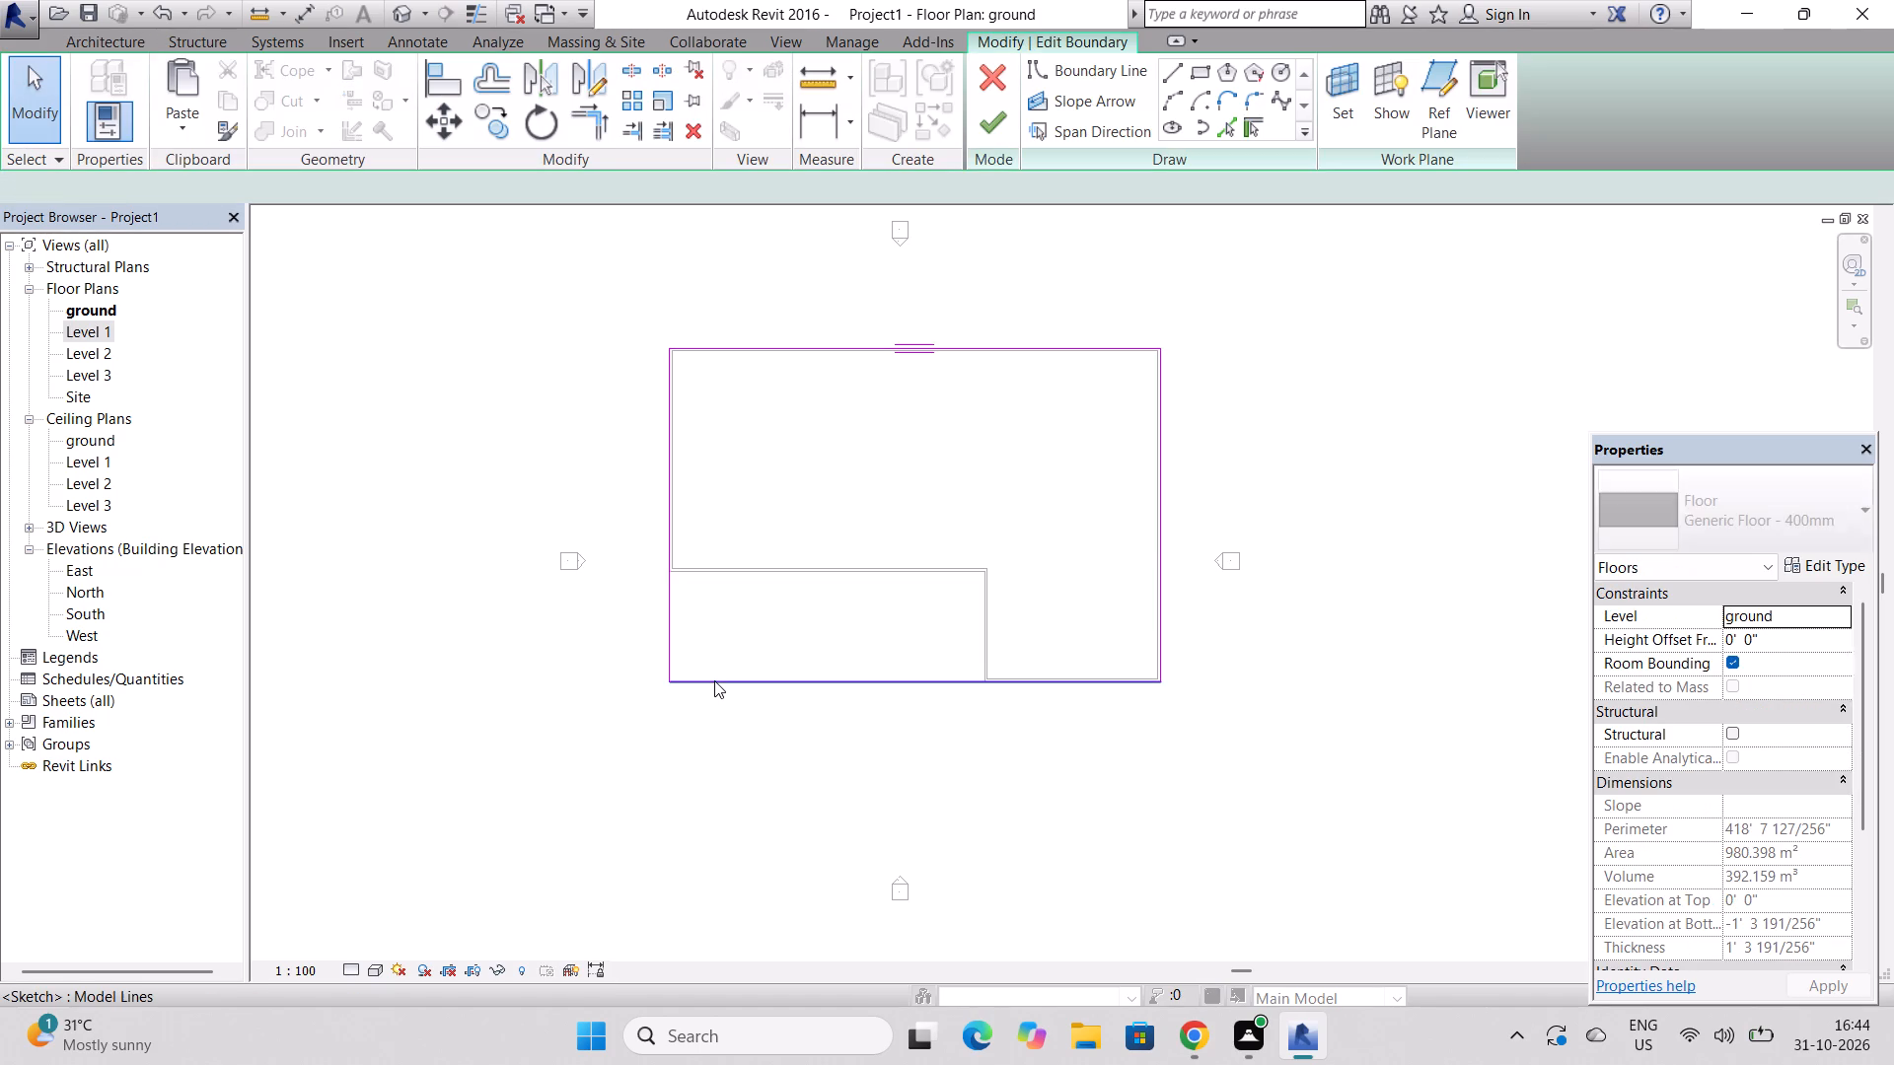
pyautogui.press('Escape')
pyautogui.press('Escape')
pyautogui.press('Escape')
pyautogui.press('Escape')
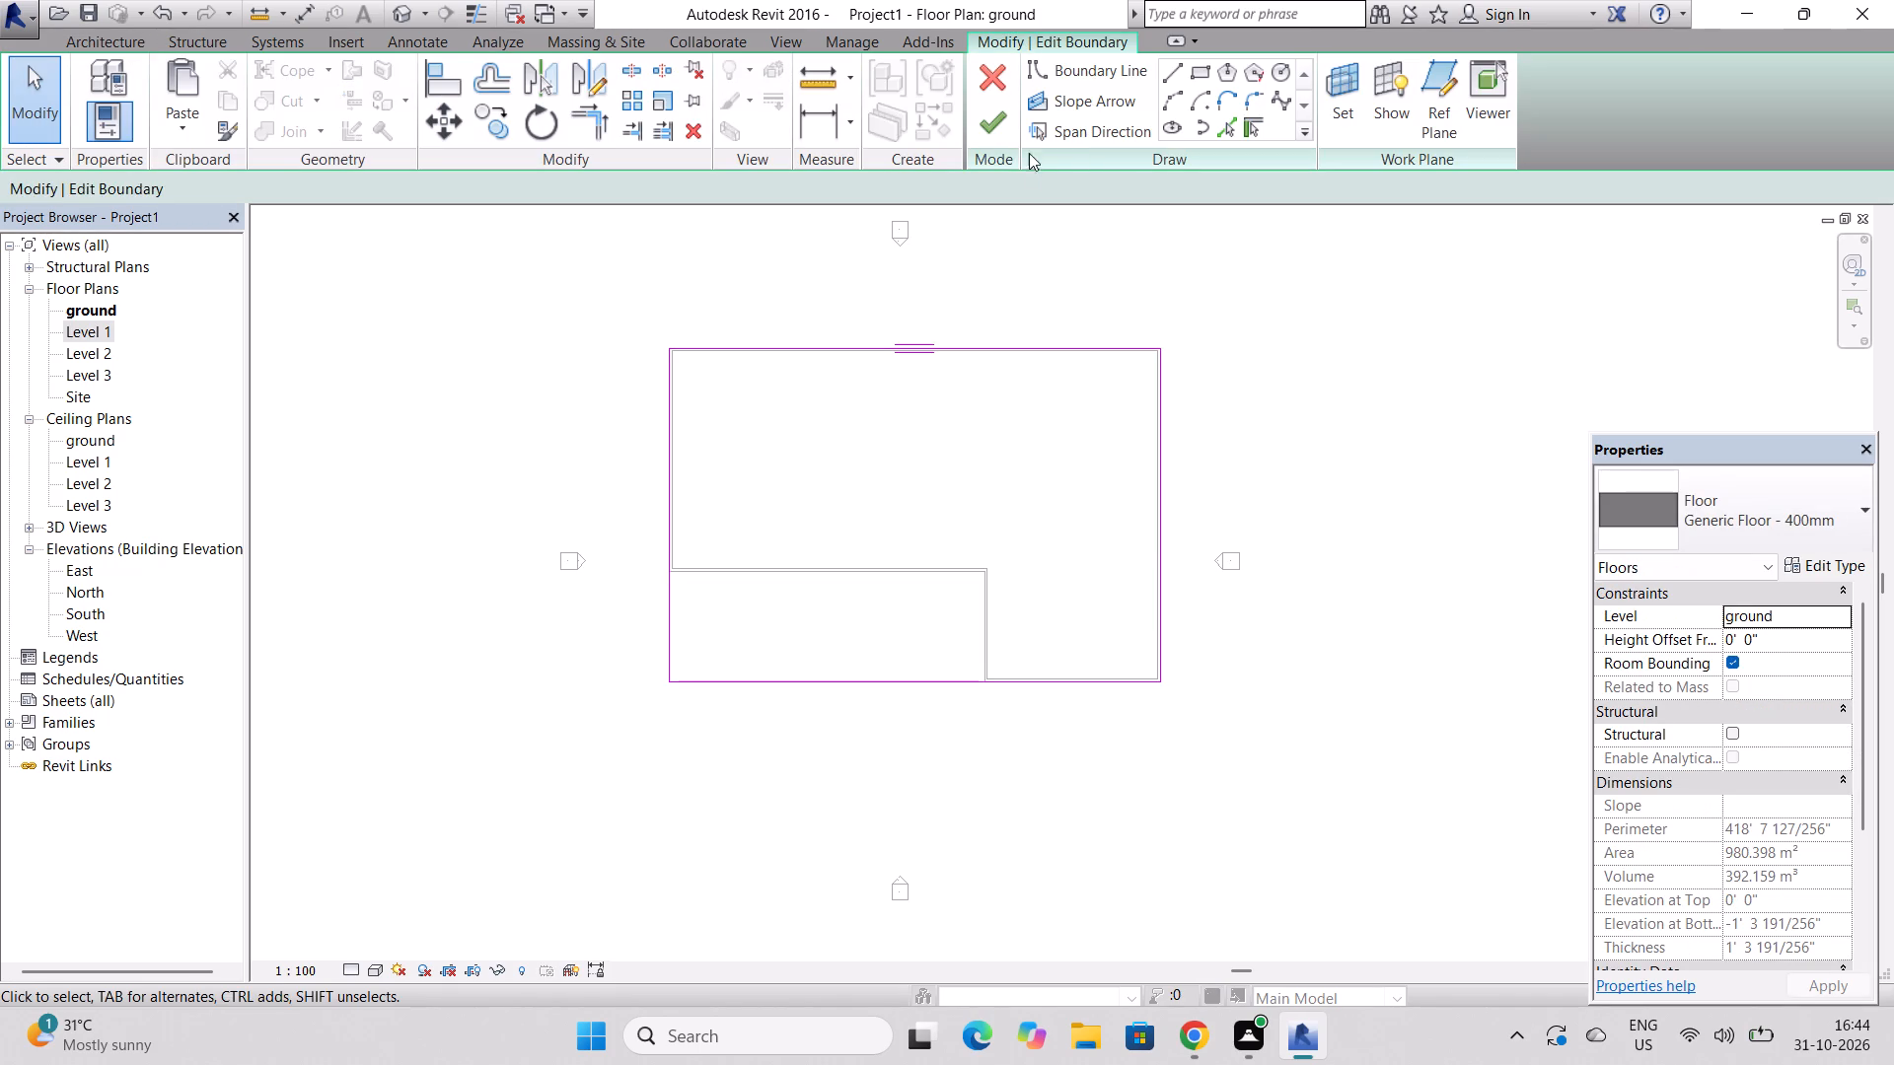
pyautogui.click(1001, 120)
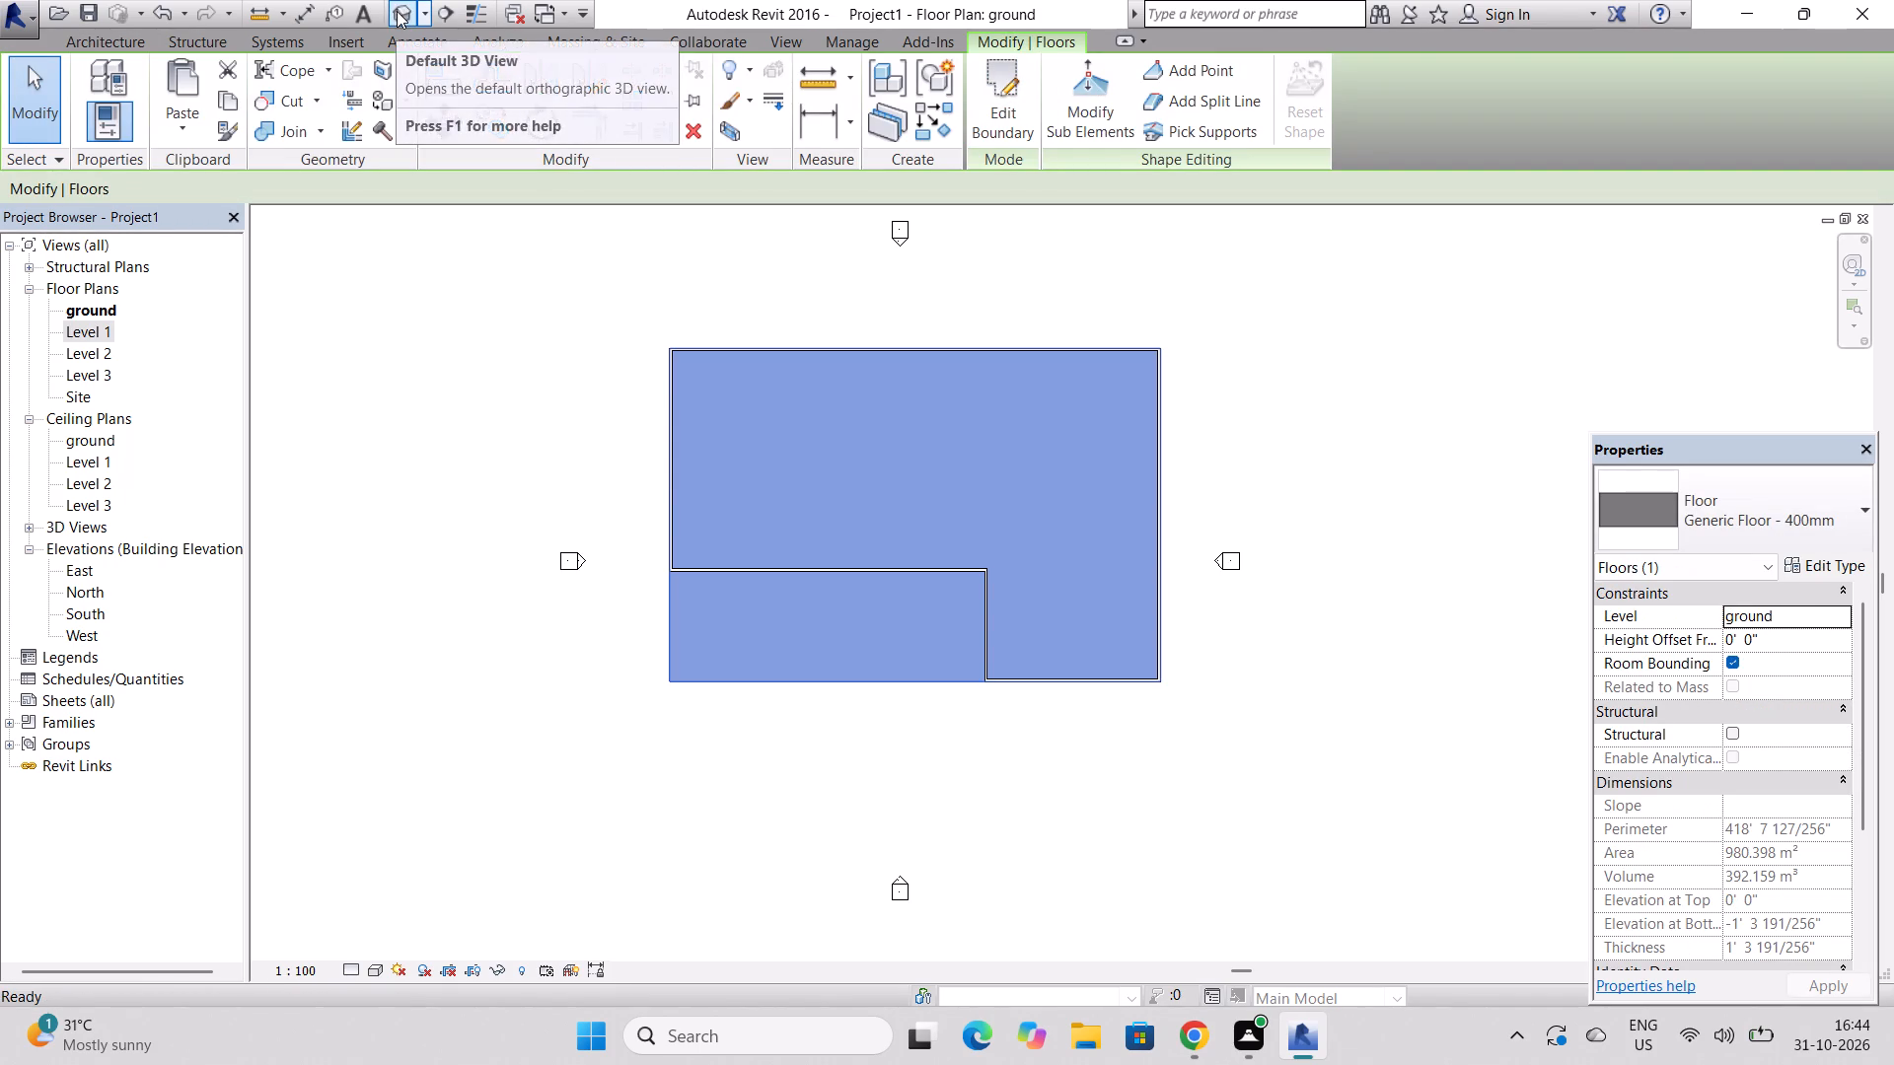
# In the 3D view, lower the top of the over-tall recessed front wall to the top of the ground-storey walls.
pyautogui.click(401, 11)
pyautogui.scroll(-2, 833, 527)
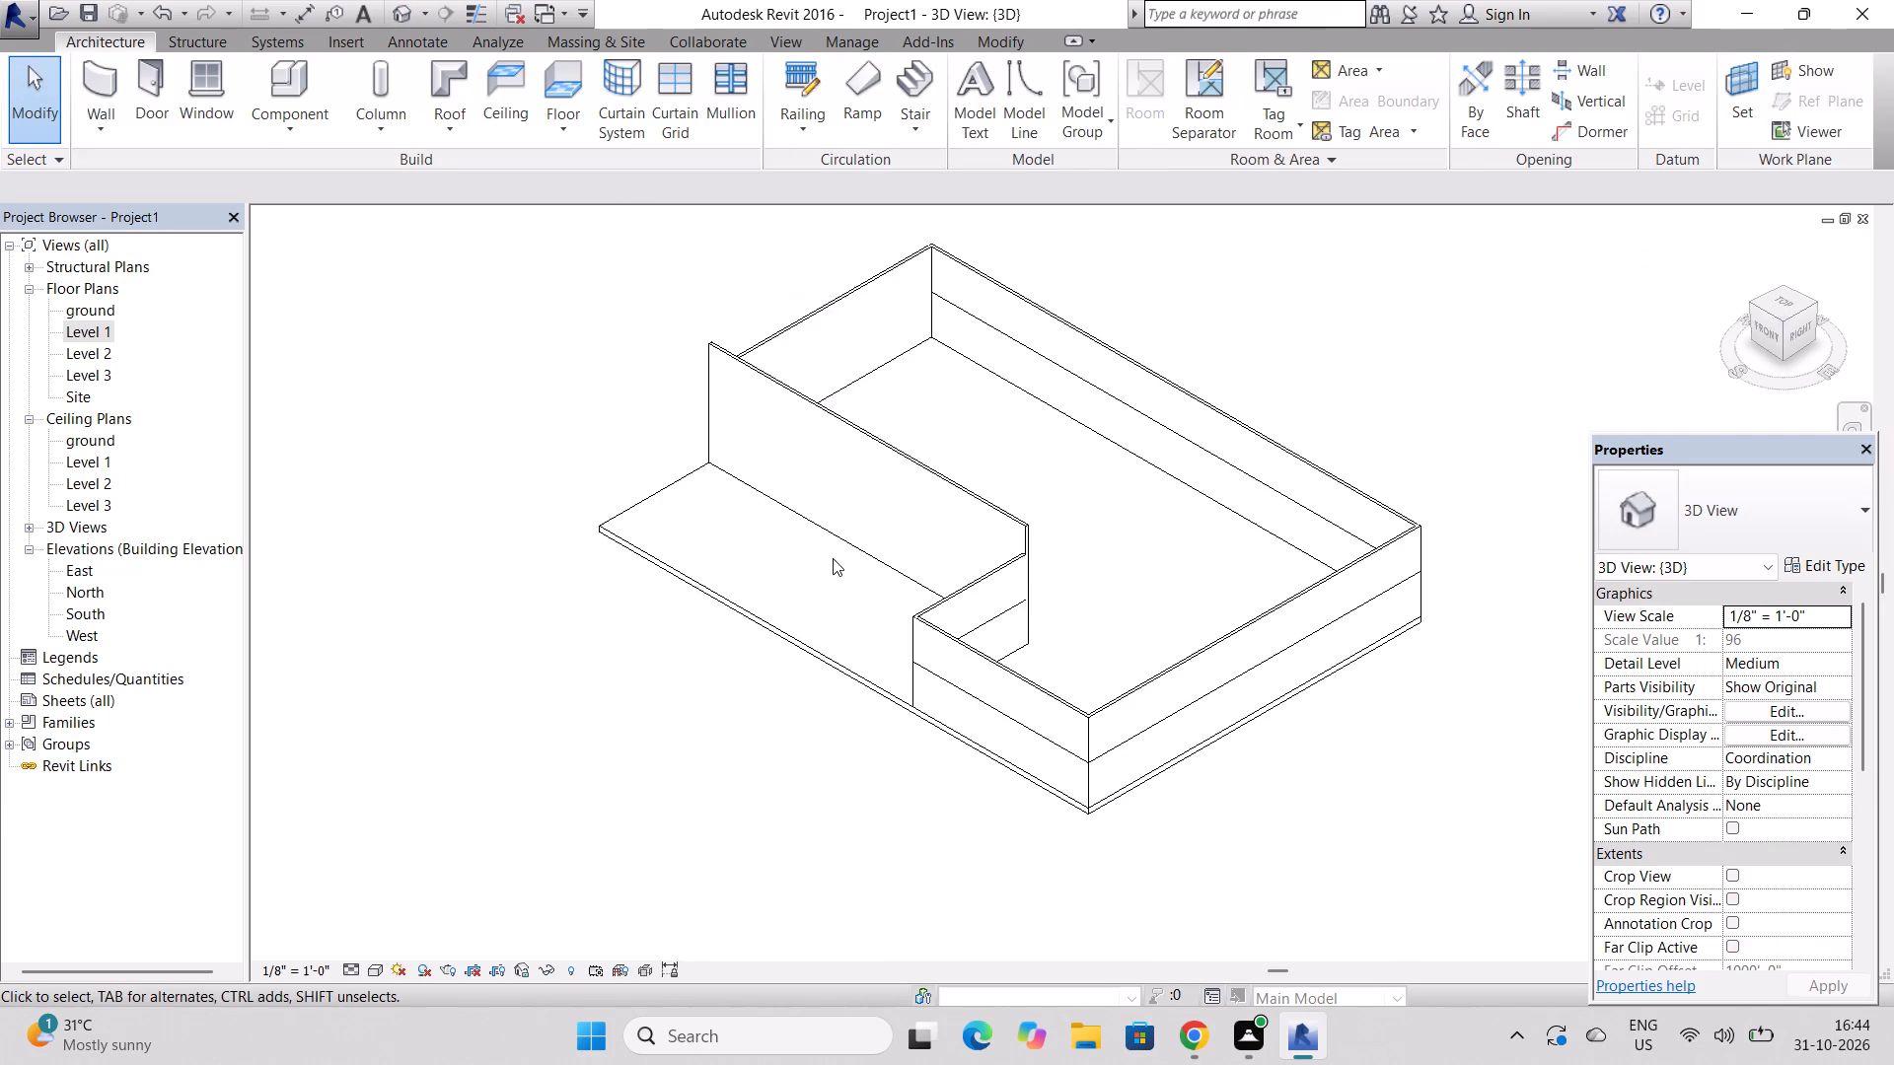
pyautogui.scroll(-3, 833, 558)
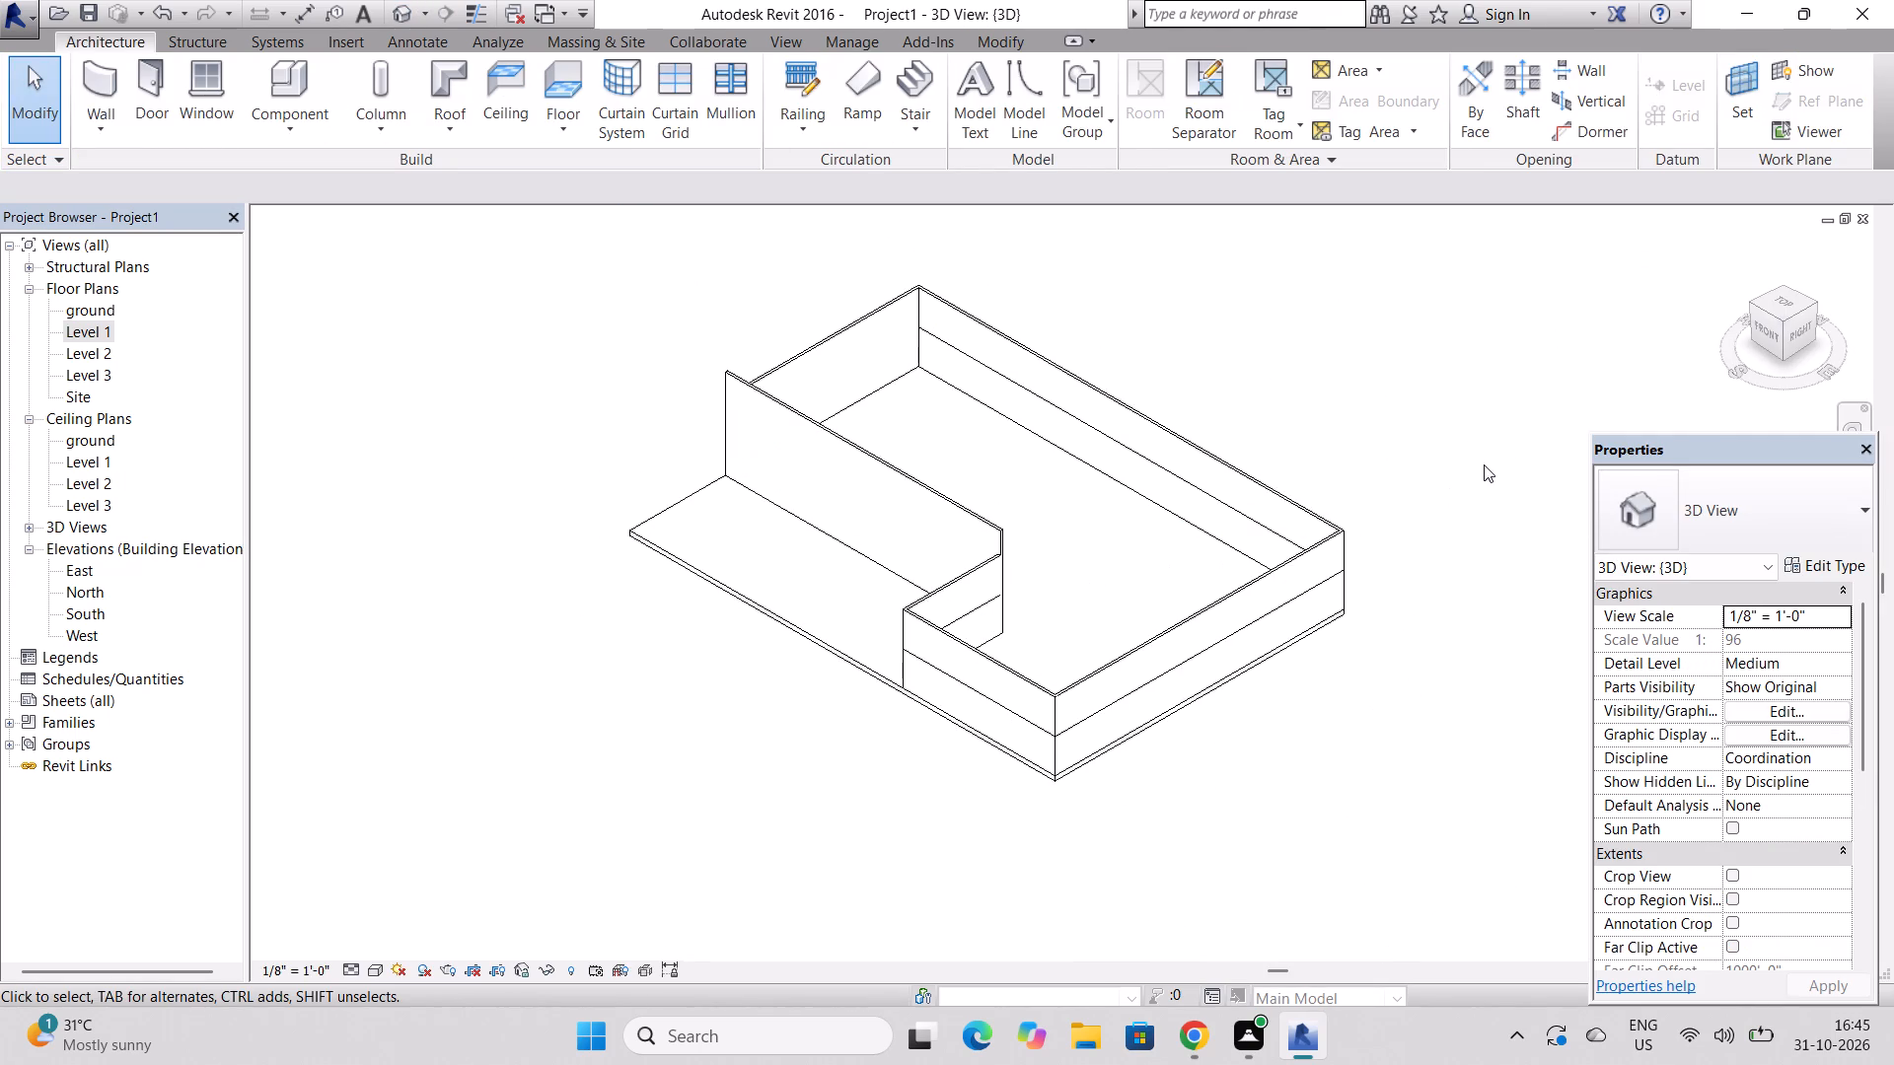
pyautogui.moveTo(1785, 327); pyautogui.dragTo(1278, 224)
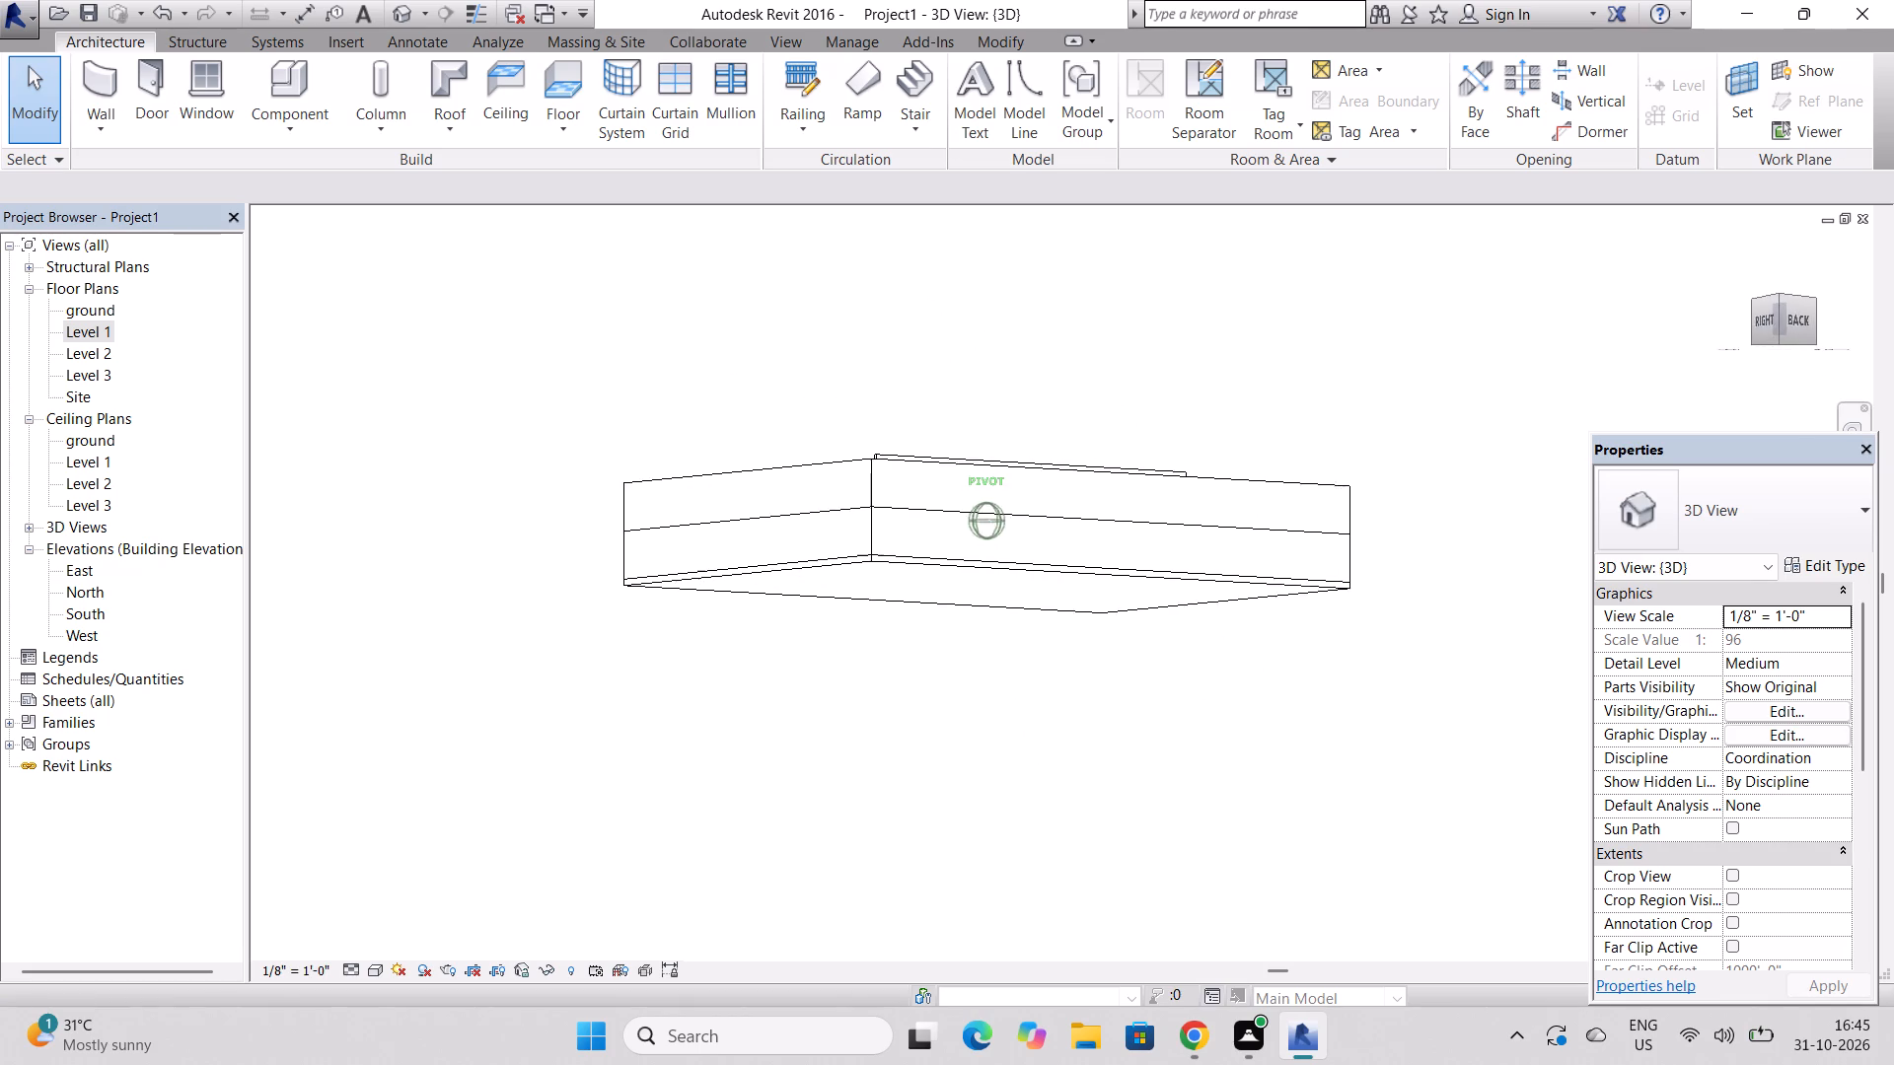
pyautogui.moveTo(1278, 224); pyautogui.dragTo(566, 245)
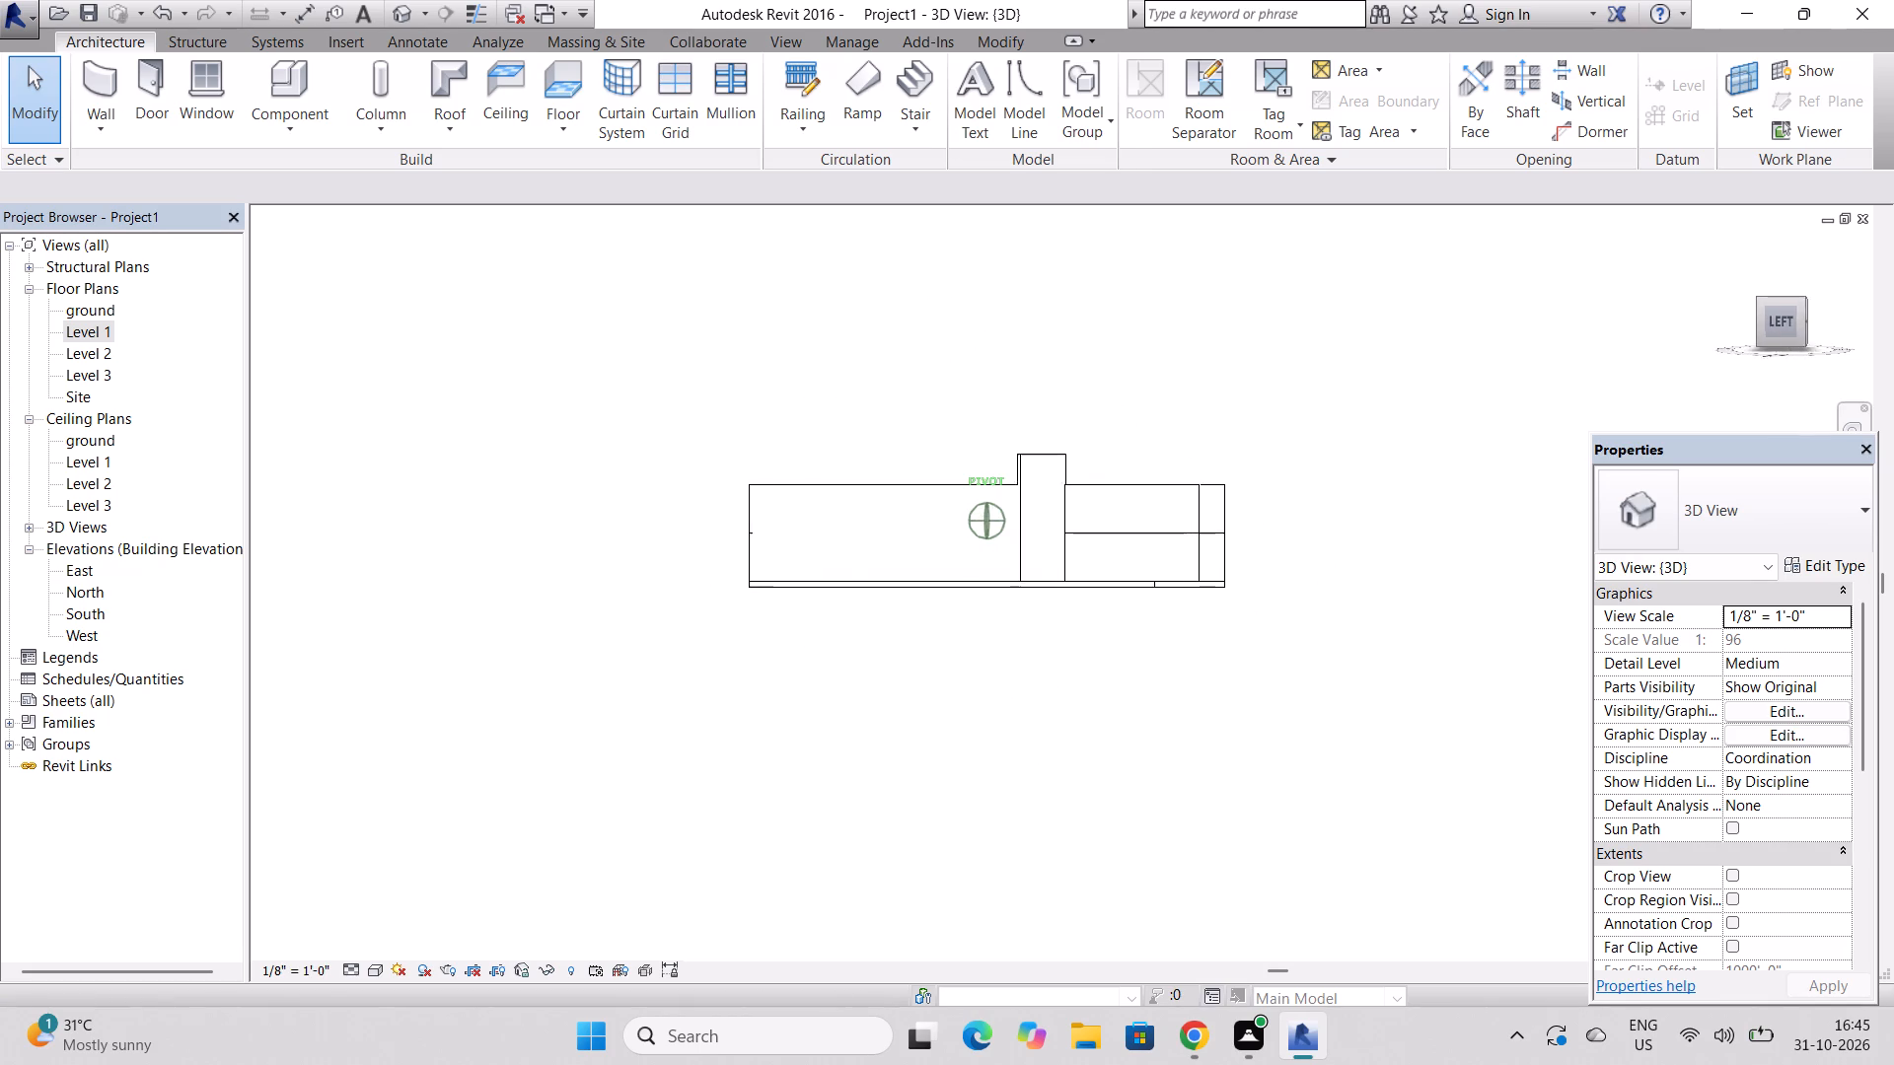
pyautogui.moveTo(566, 245); pyautogui.dragTo(1852, 956)
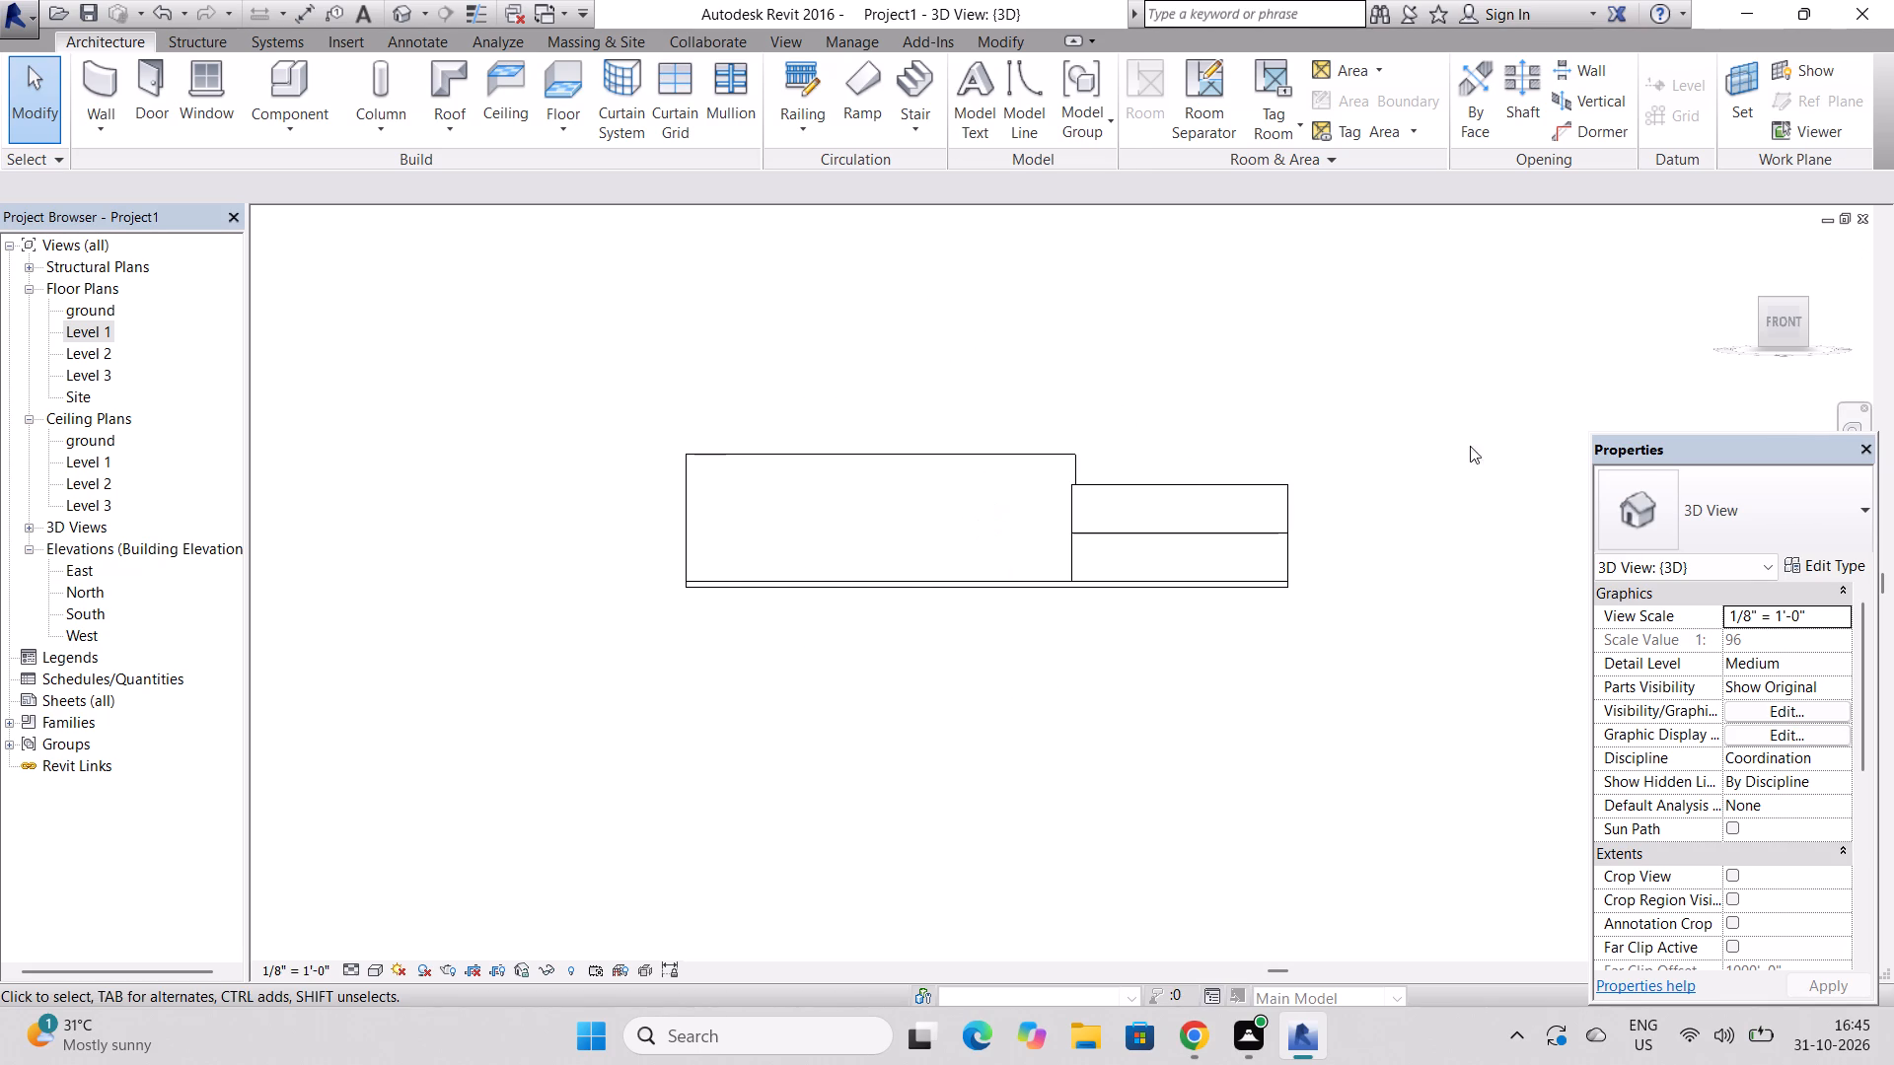
pyautogui.click(991, 449)
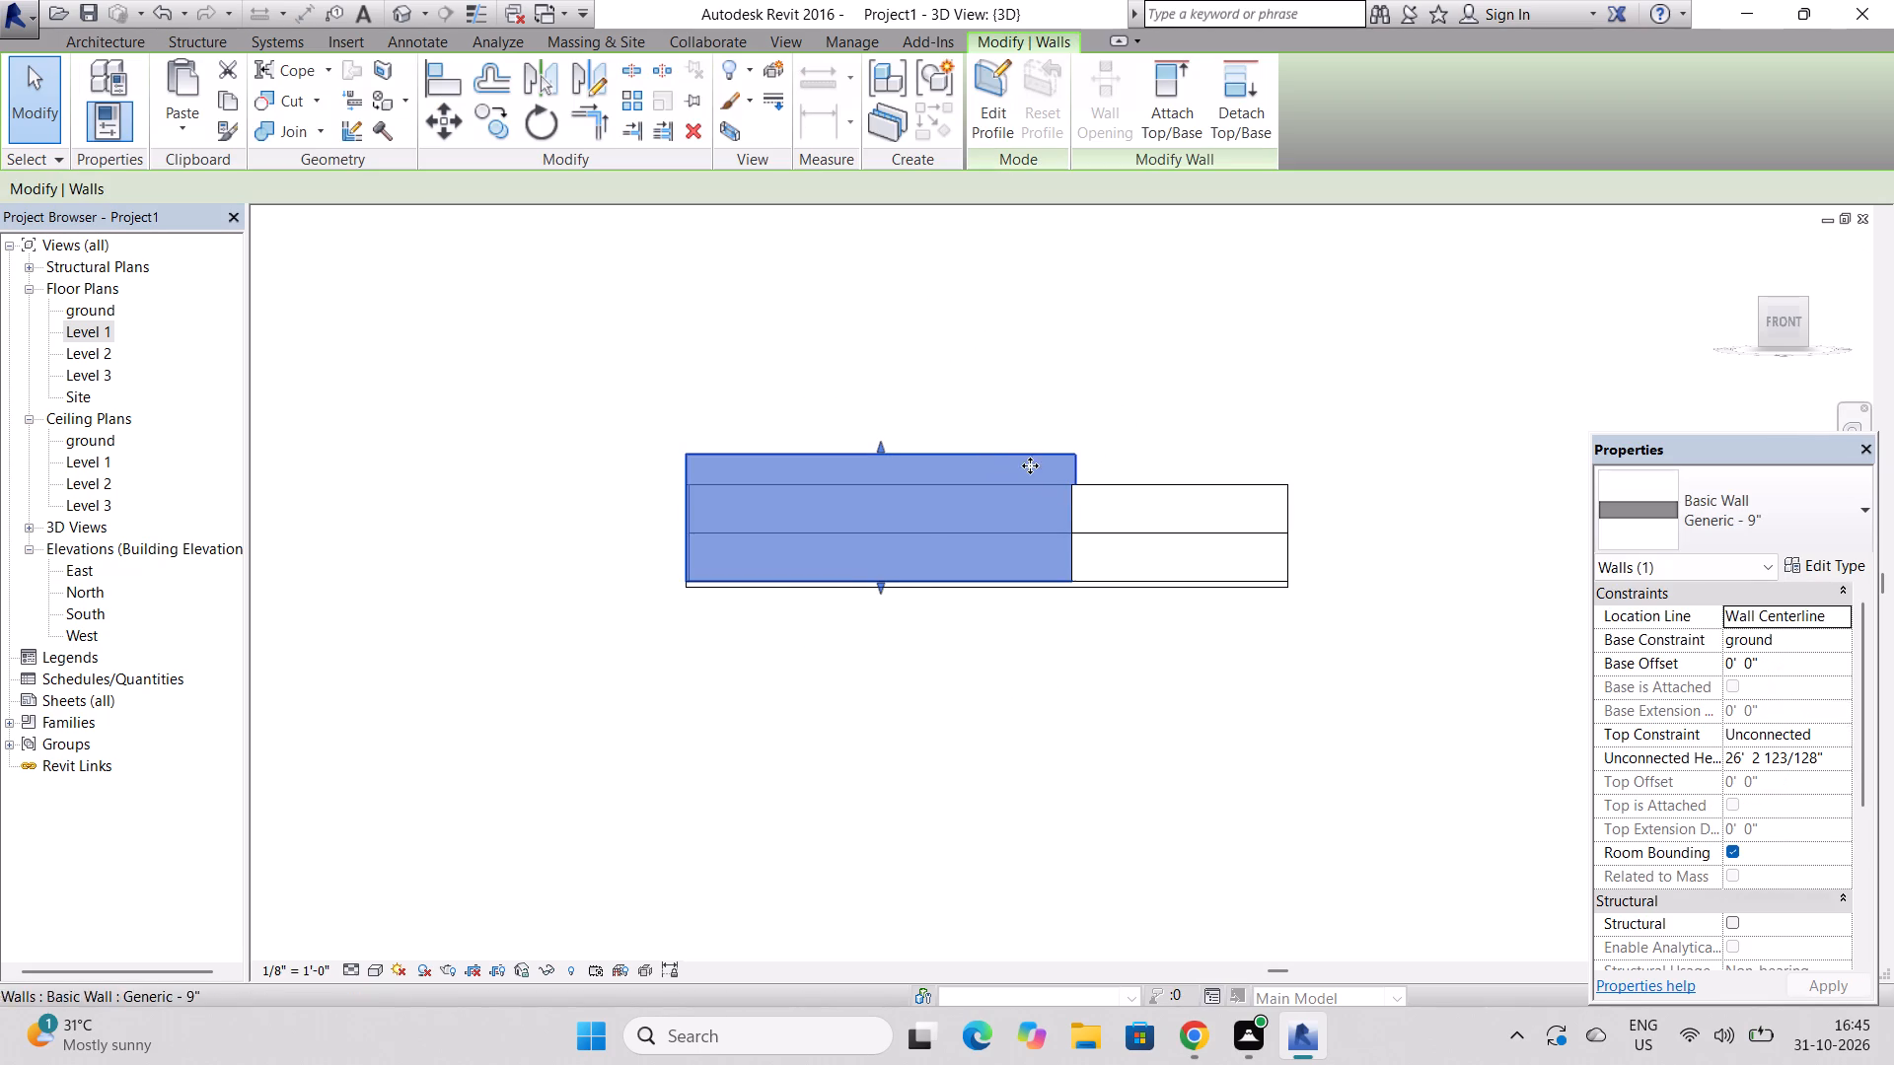
pyautogui.moveTo(878, 439); pyautogui.dragTo(879, 535)
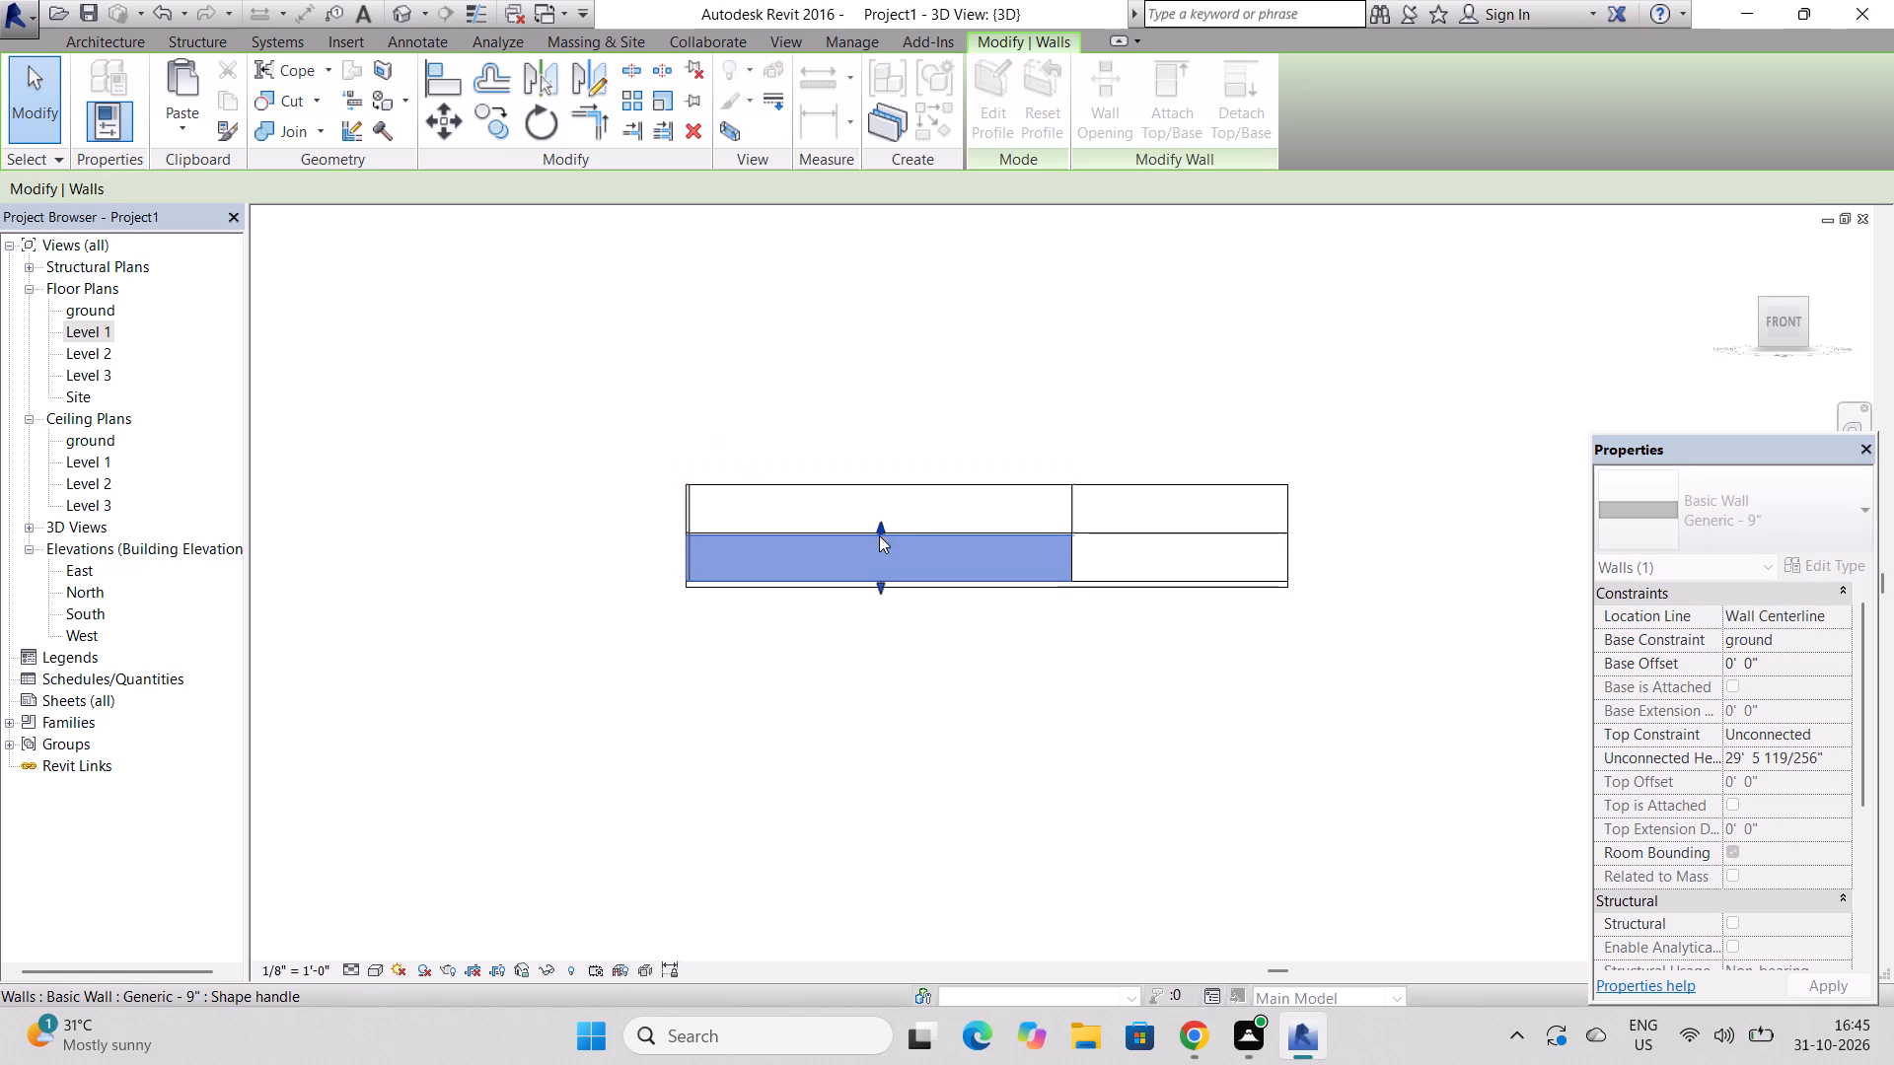
pyautogui.press('Escape')
pyautogui.press('Escape')
pyautogui.press('Escape')
pyautogui.press('Escape')
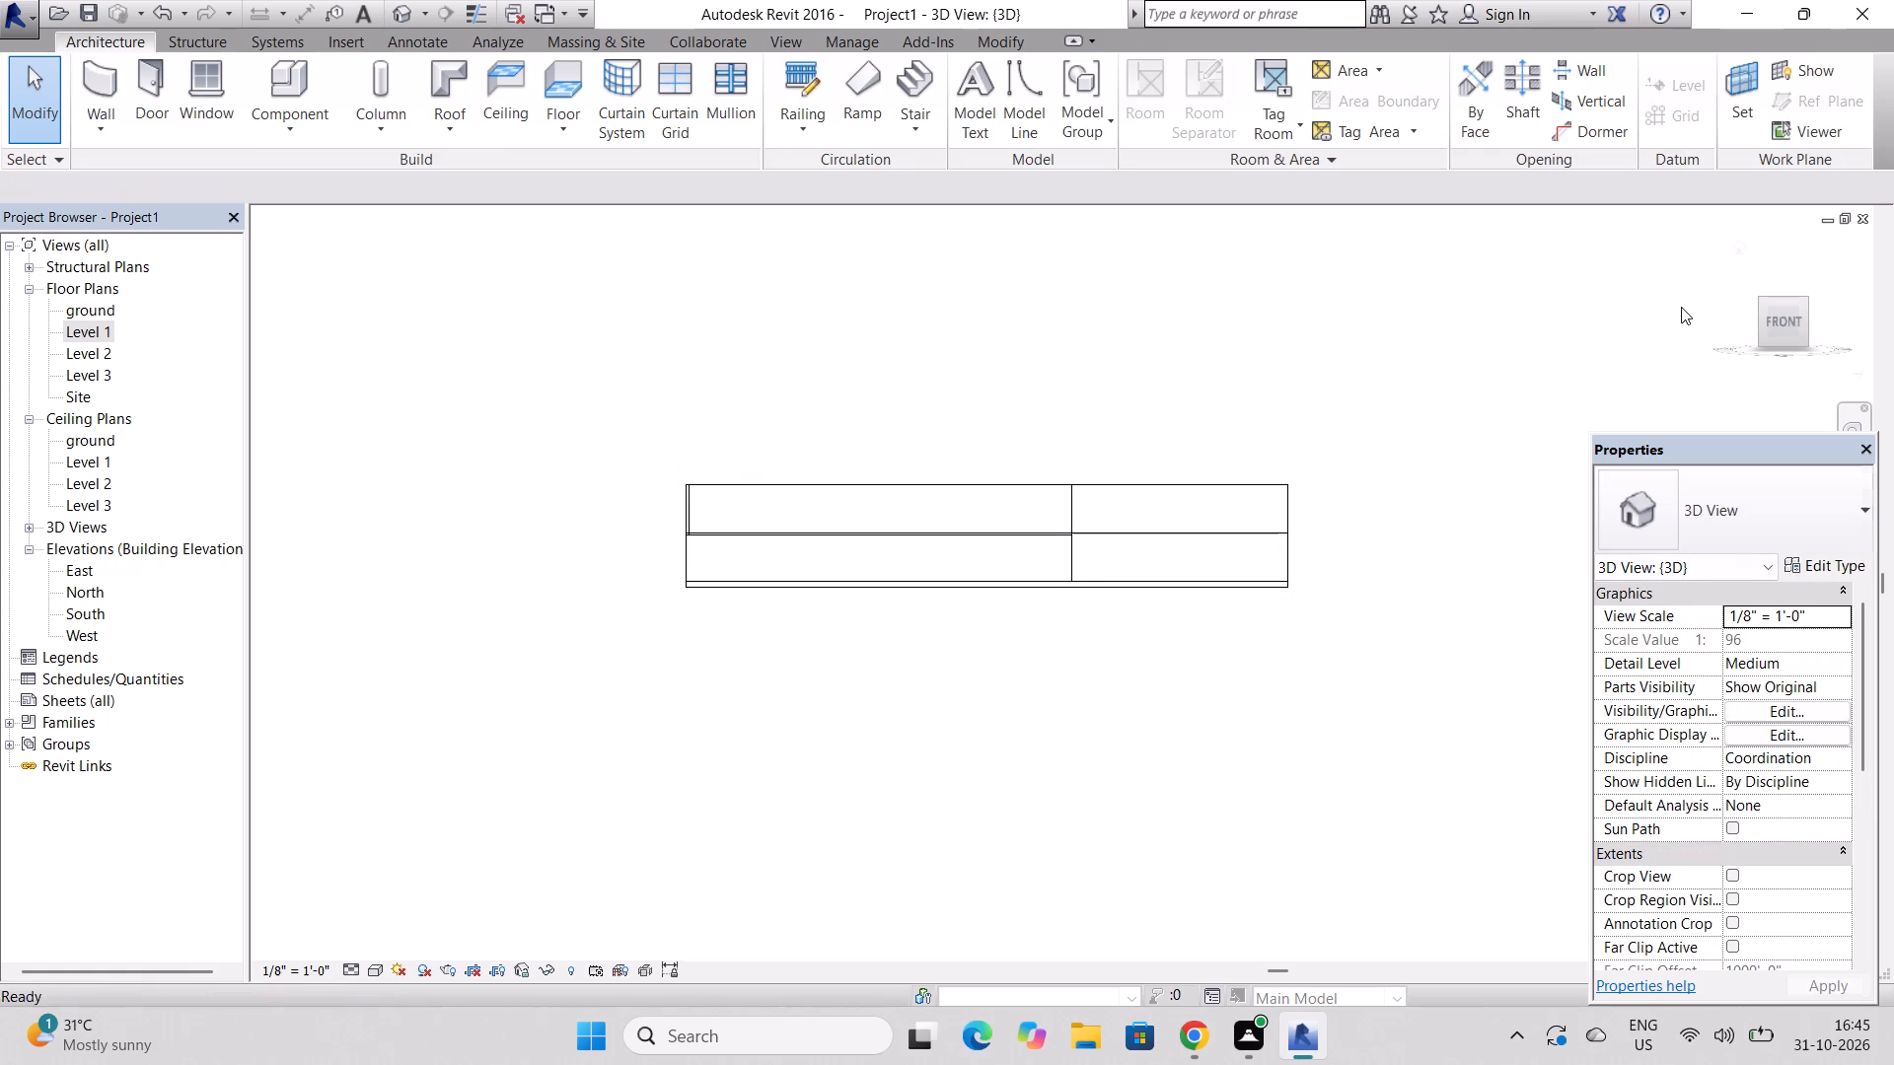
pyautogui.press('Escape')
pyautogui.press('Escape')
pyautogui.press('Escape')
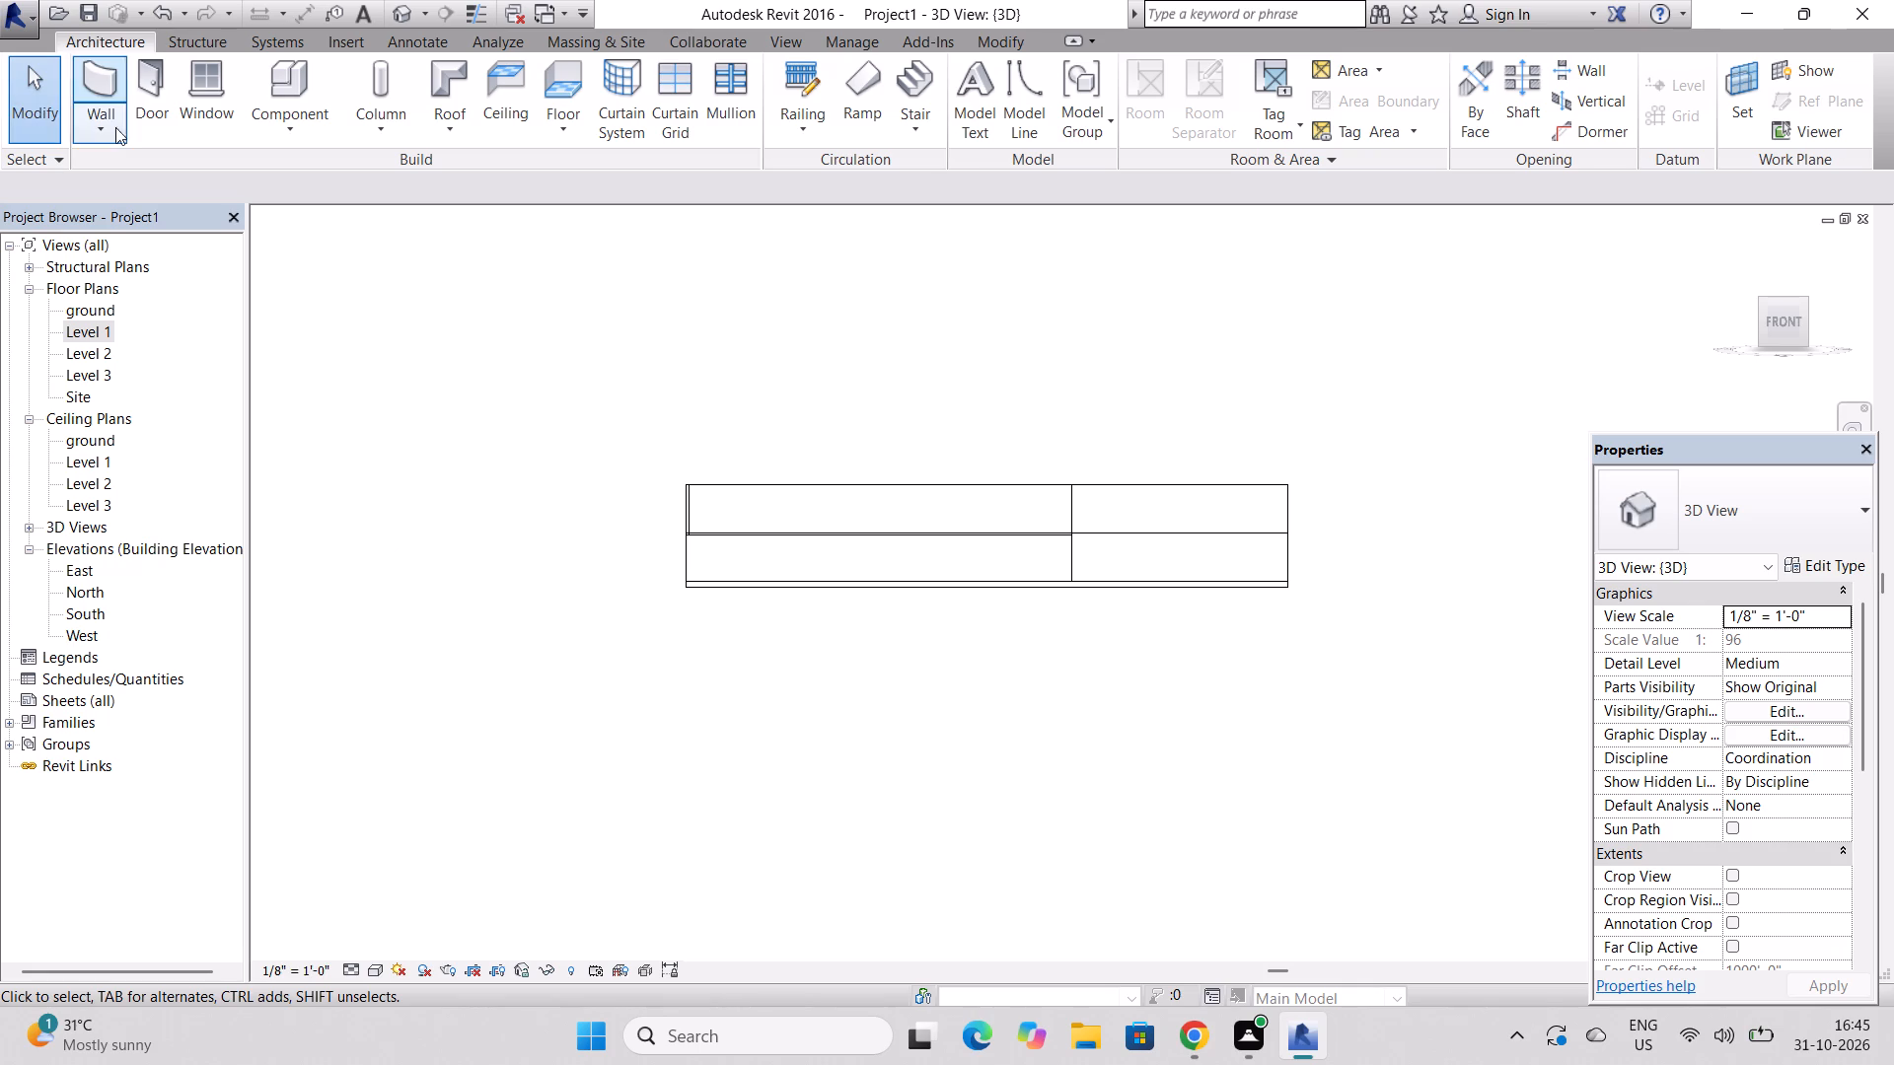
# Open the Level 1 floor plan and dismiss the licence notice covering it.
pyautogui.doubleClick(84, 324)
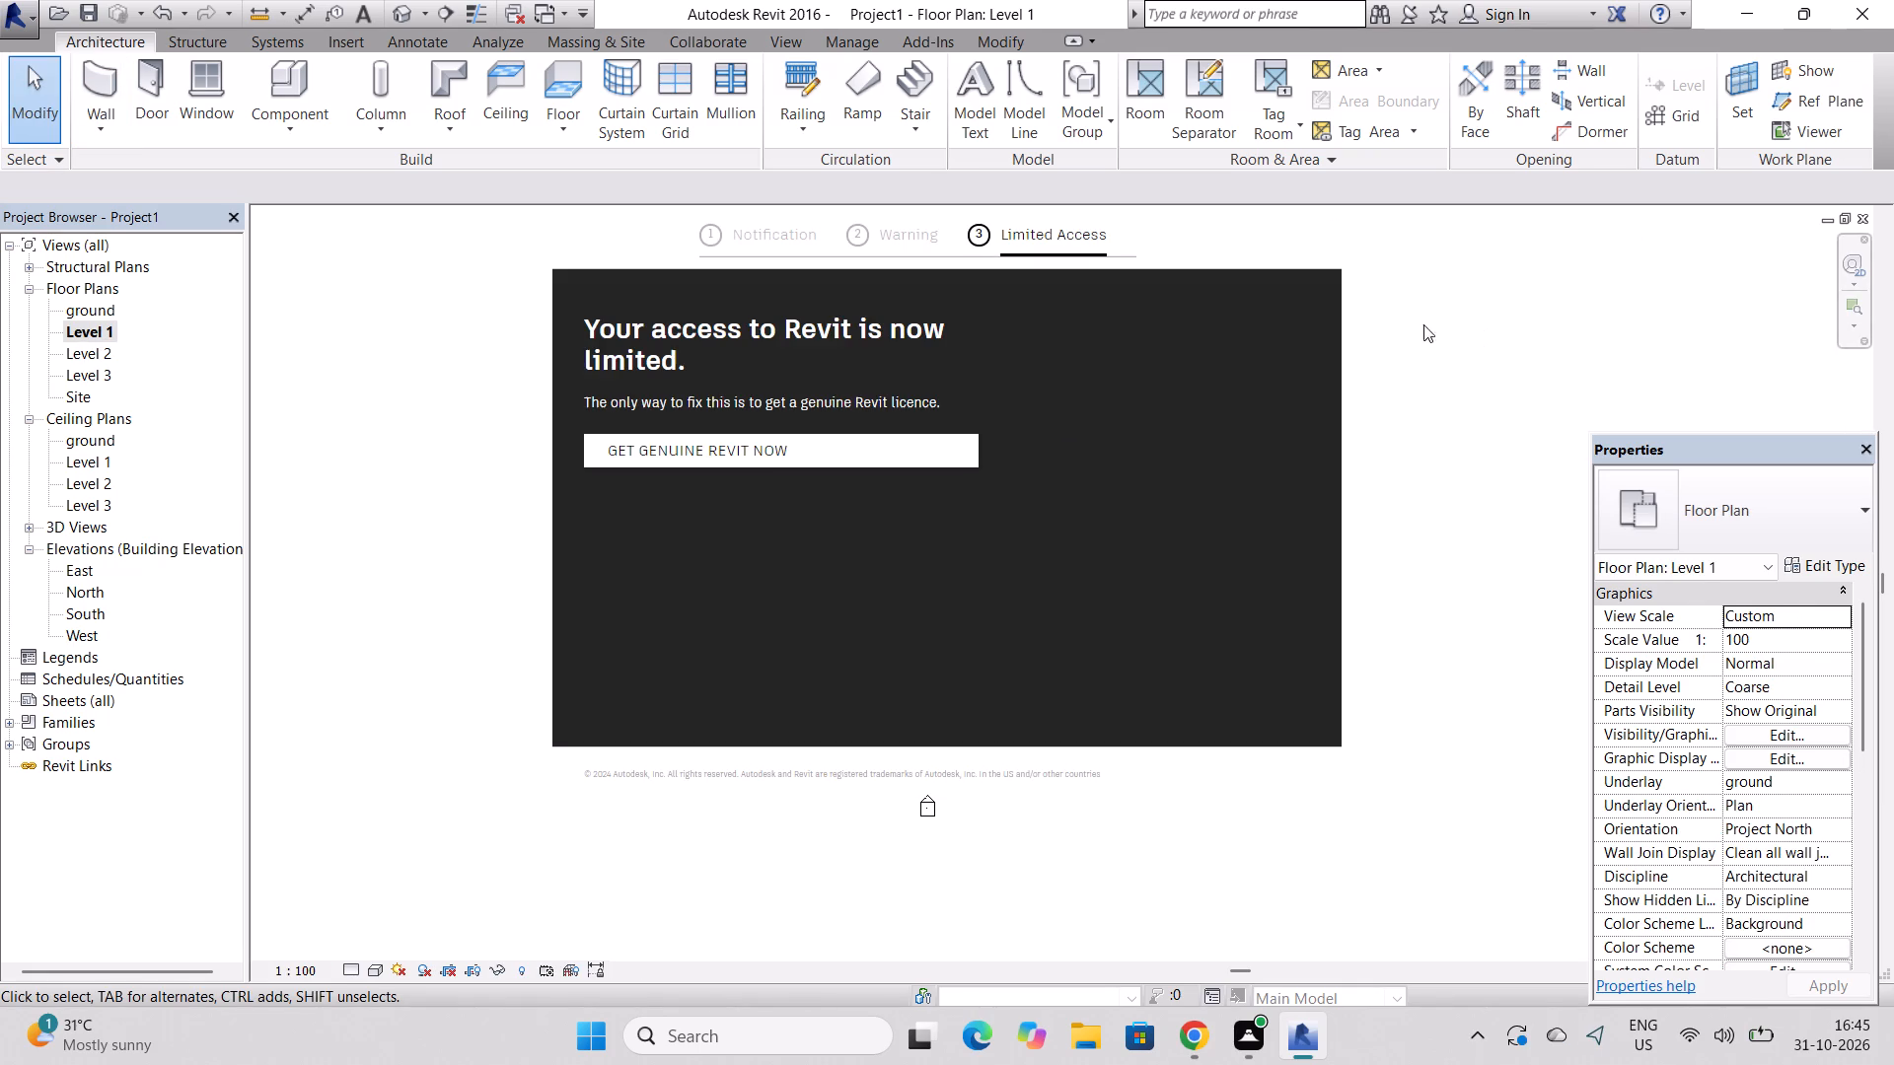
pyautogui.click(1285, 232)
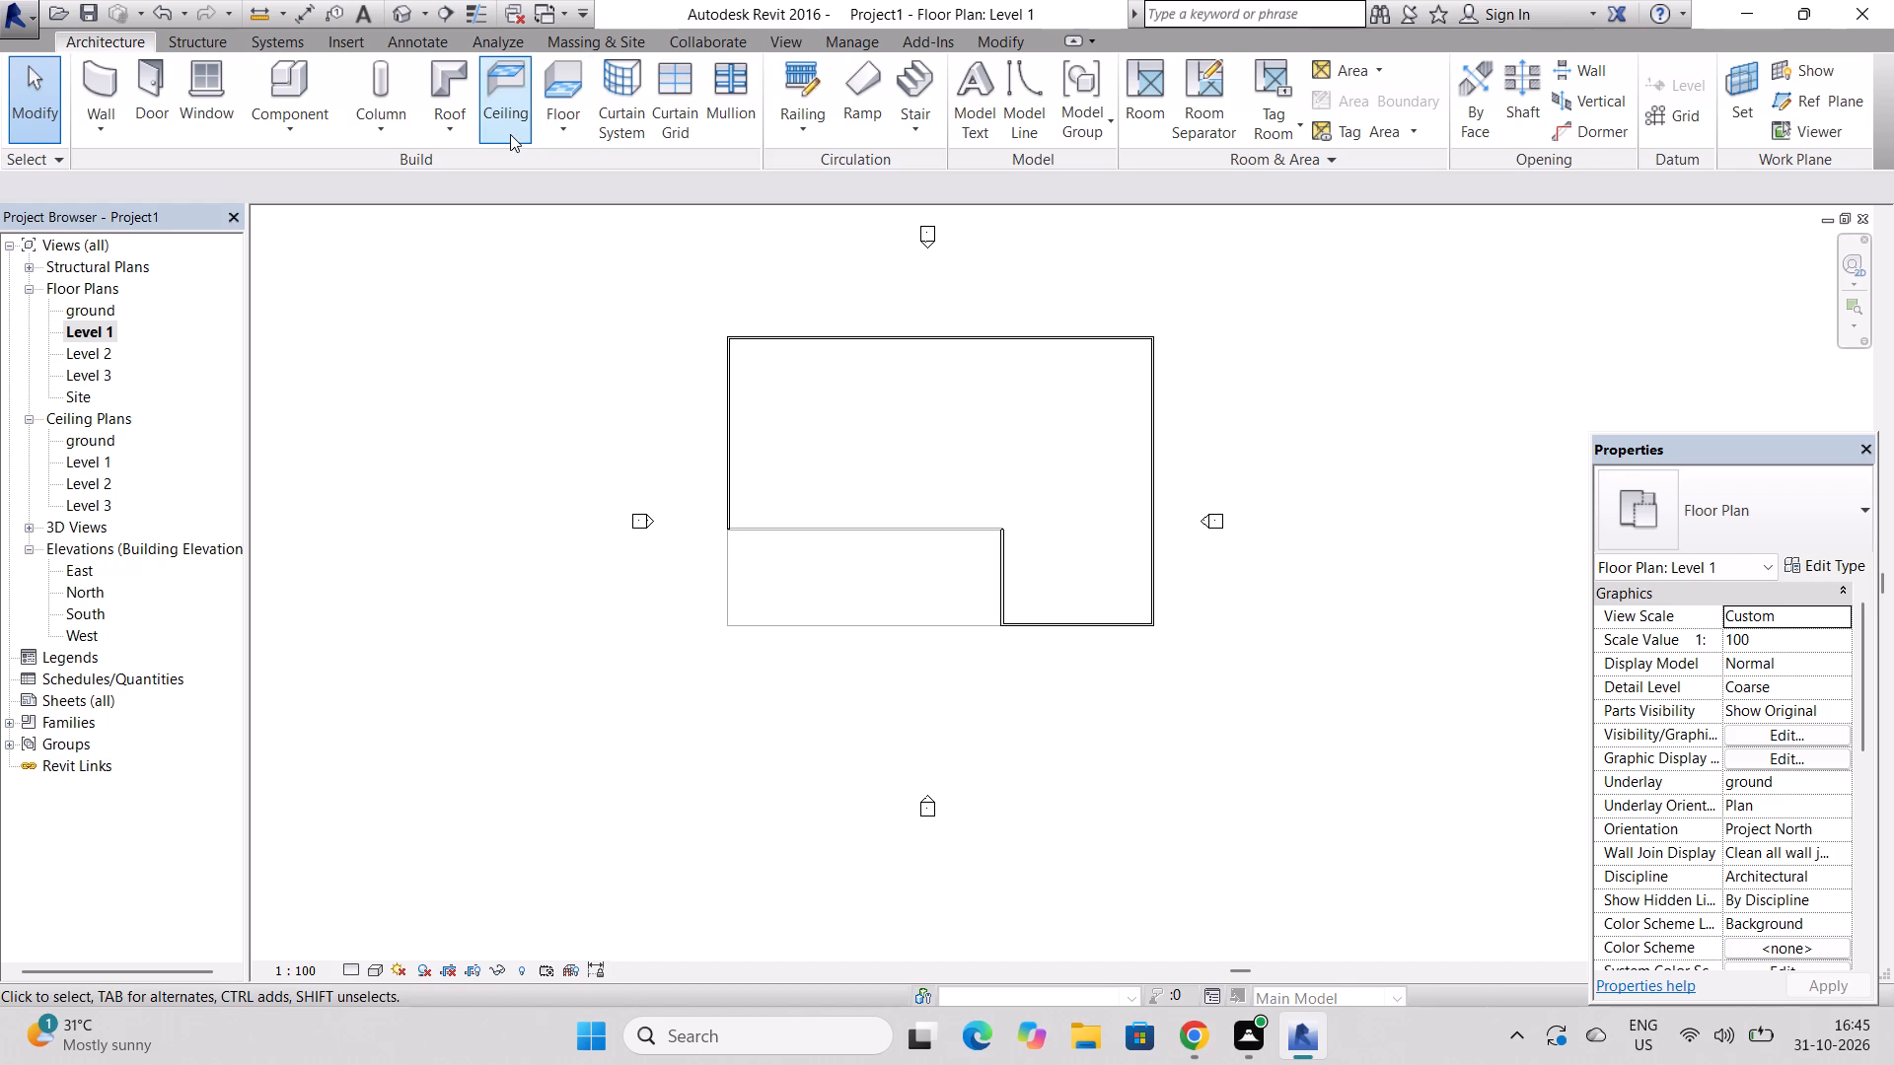
# Create a rectangular Generic Floor - 400mm architectural floor on Level 1, from the outer northwest wall corner to the outer southeast corner.
pyautogui.click(559, 122)
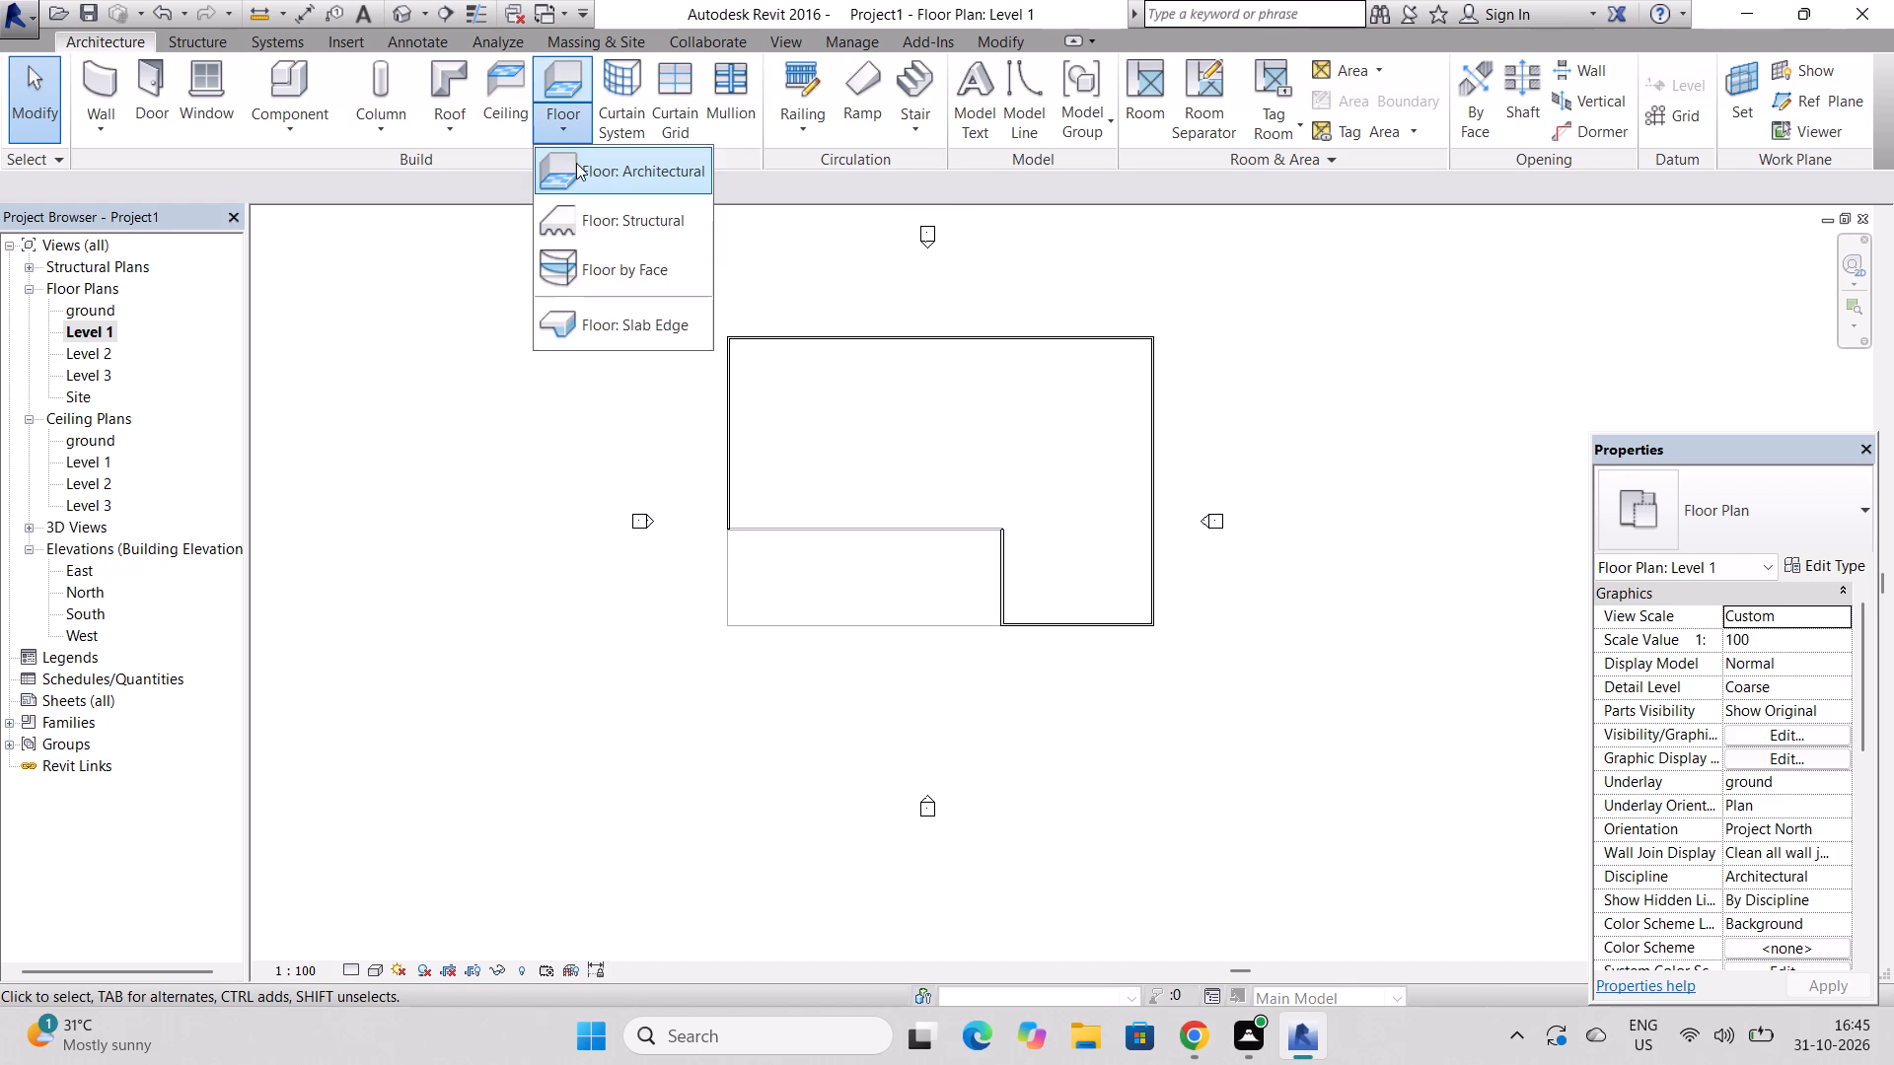
pyautogui.click(576, 163)
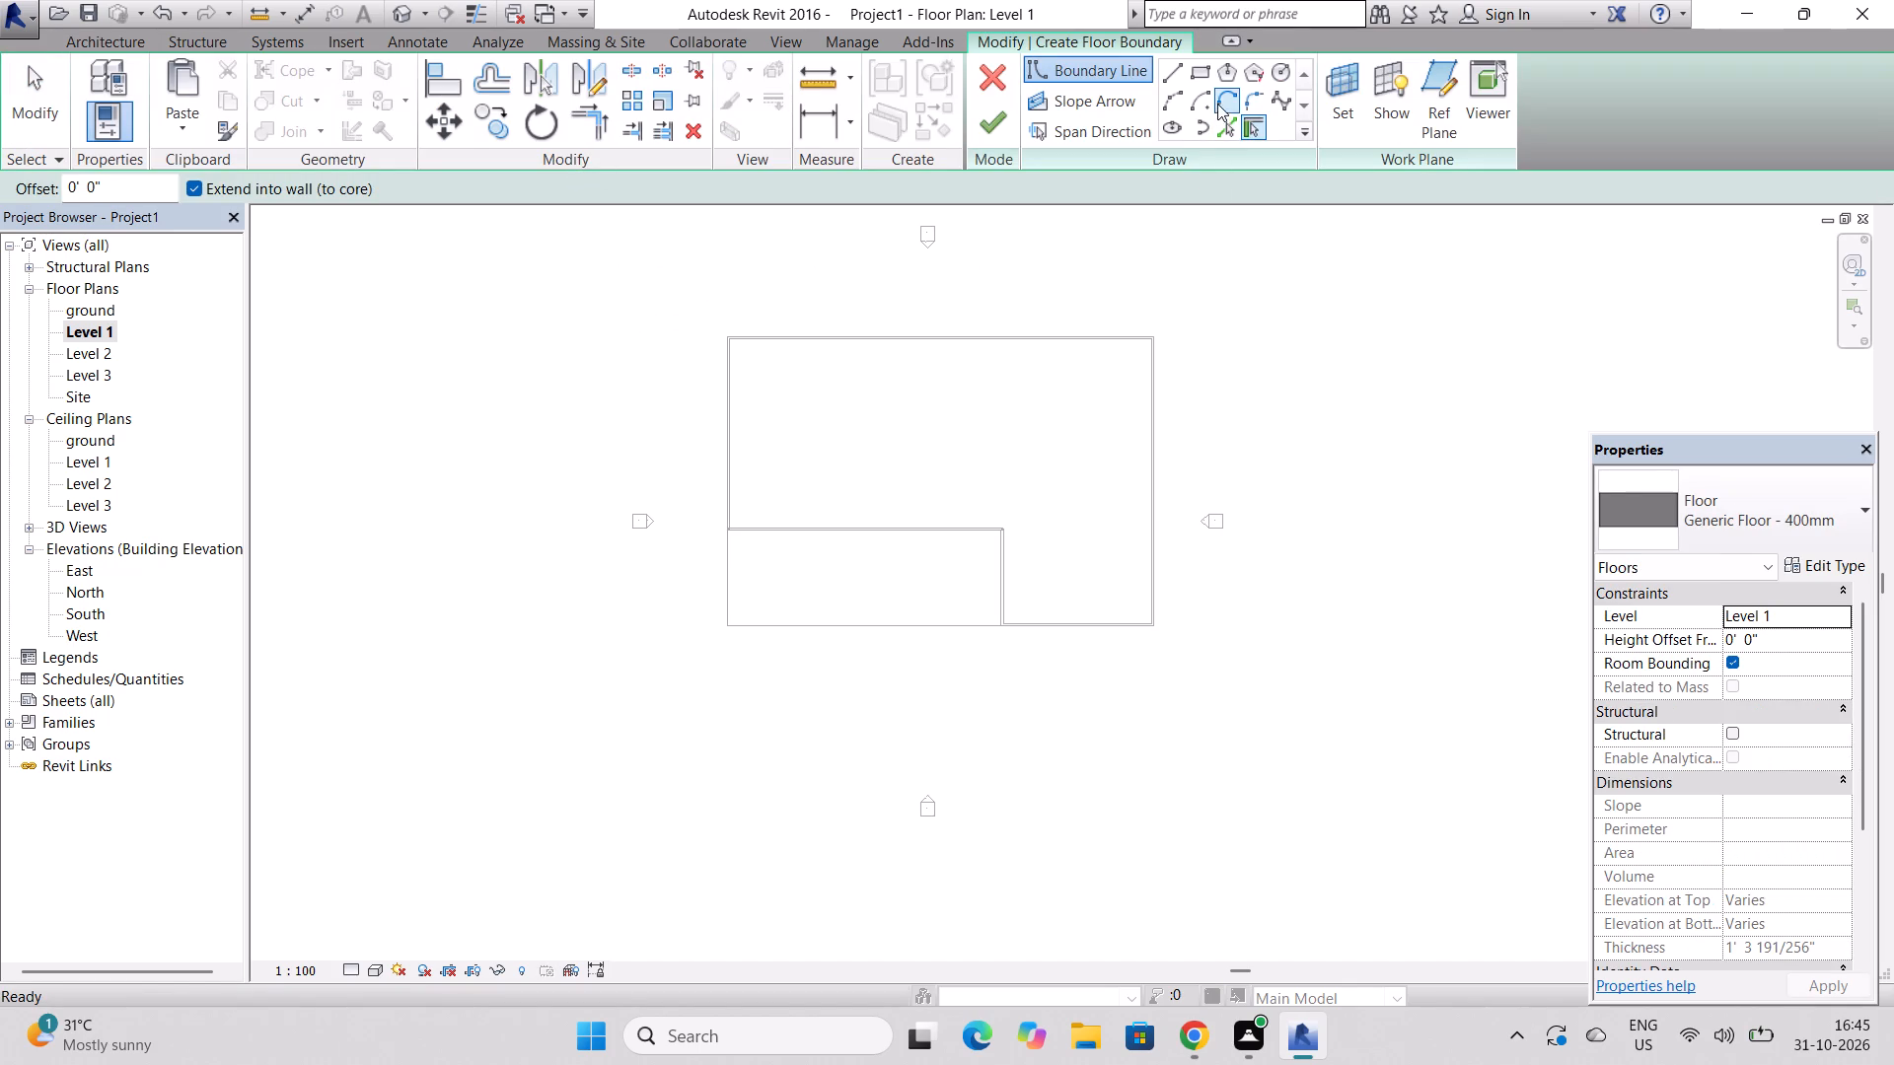
pyautogui.click(1204, 78)
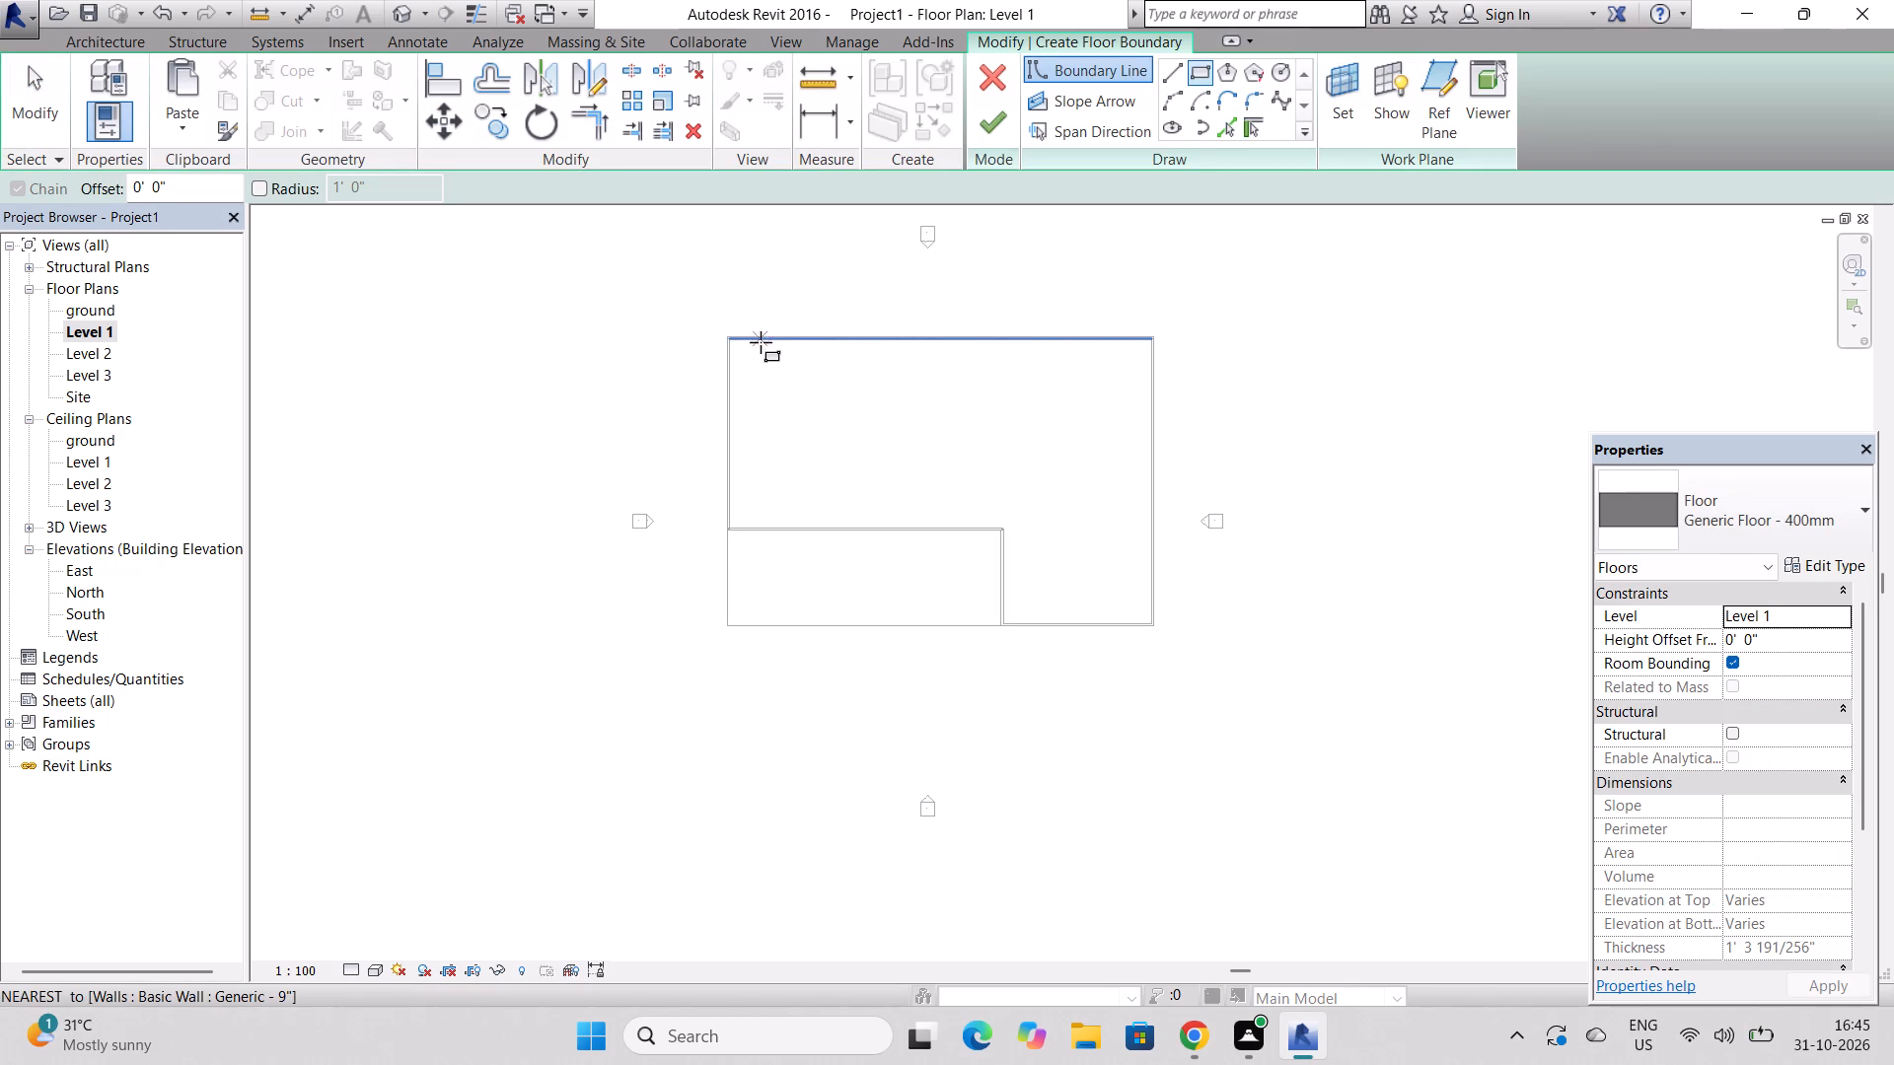
pyautogui.scroll(11, 761, 342)
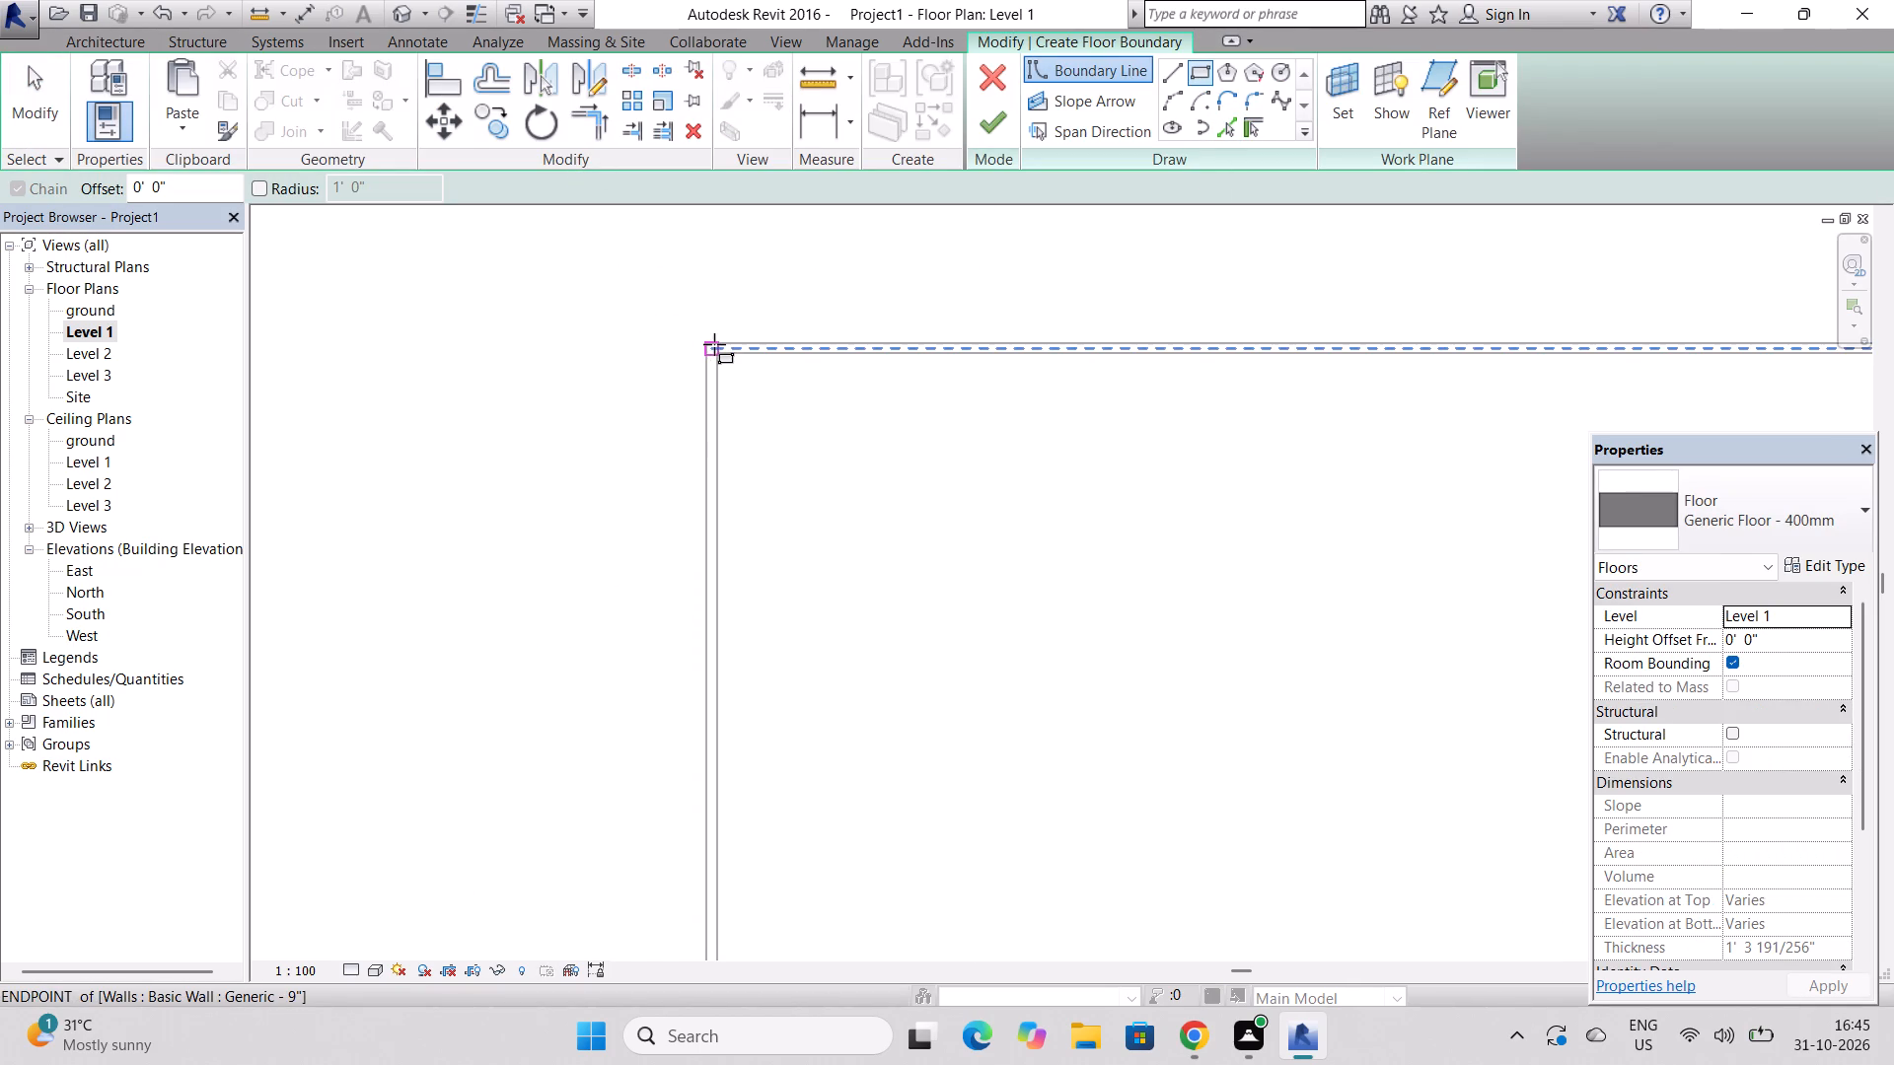
pyautogui.click(708, 344)
pyautogui.scroll(-9, 708, 344)
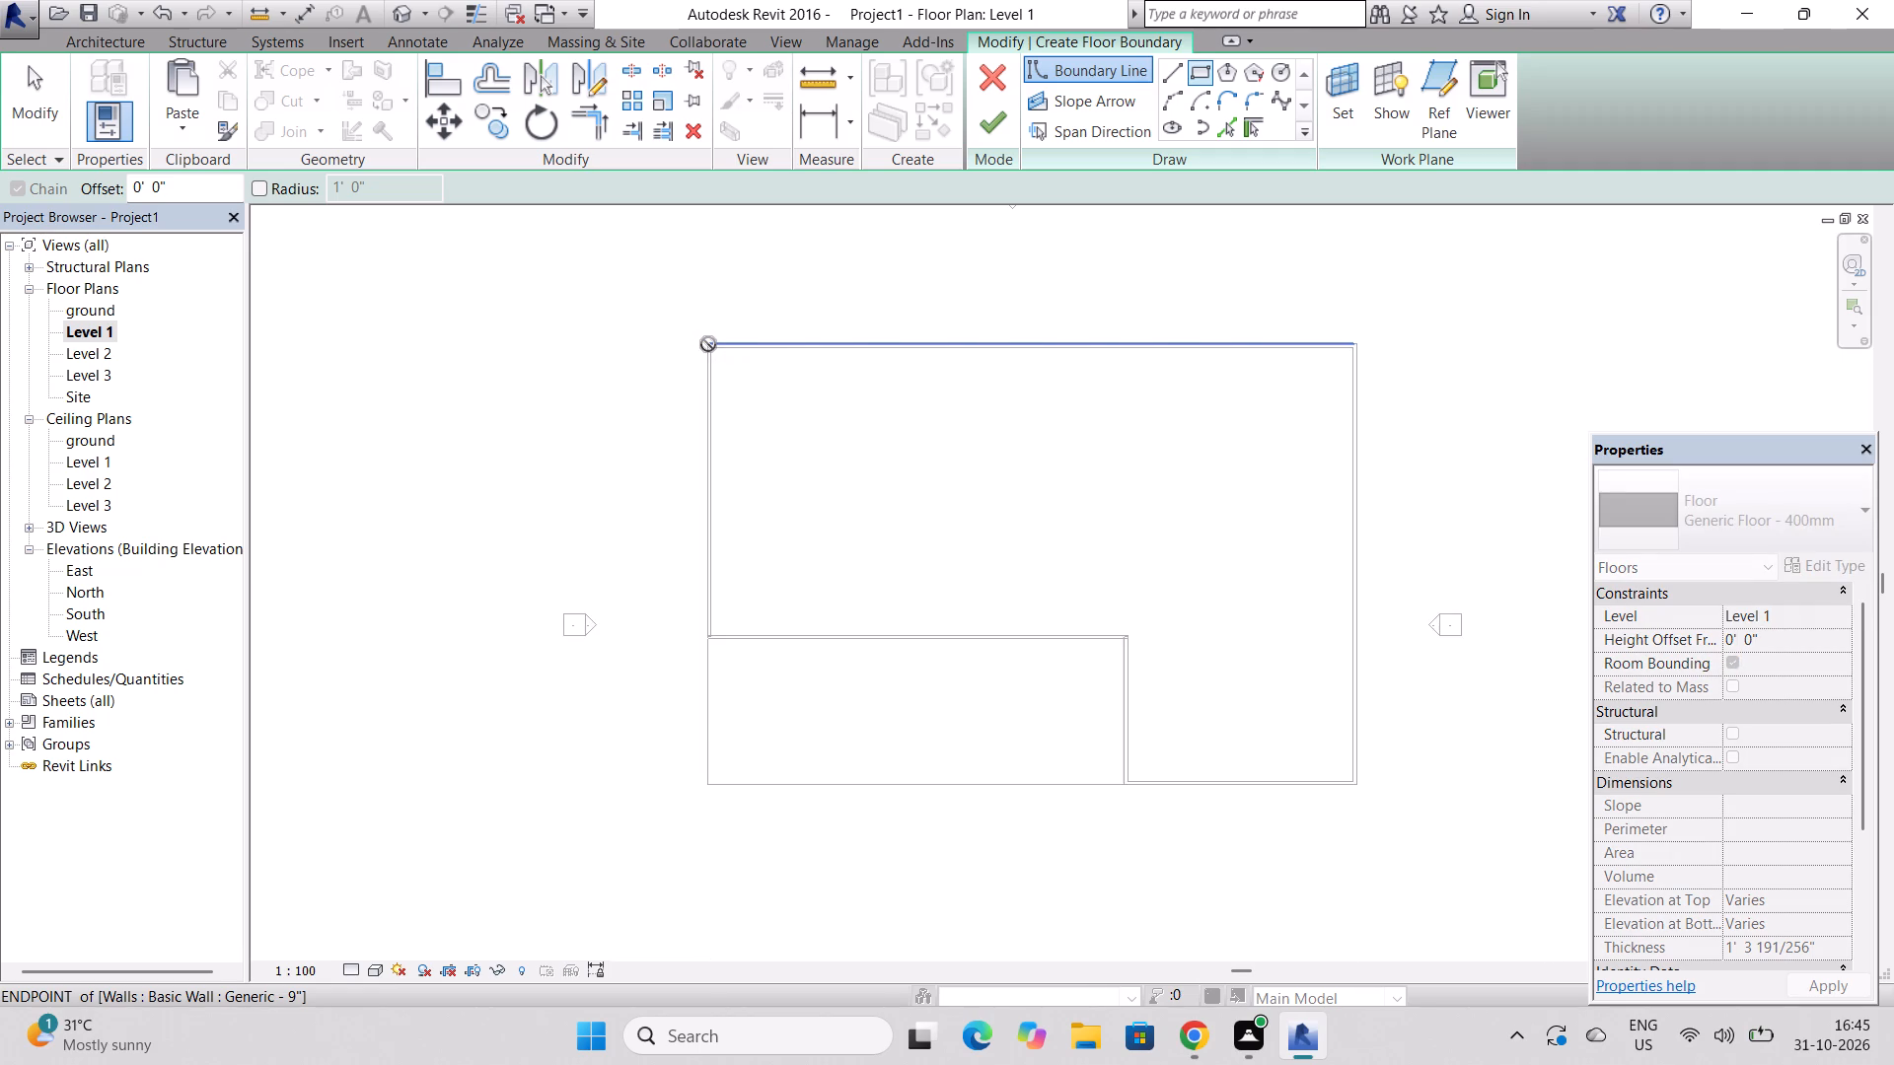
pyautogui.scroll(4, 1309, 750)
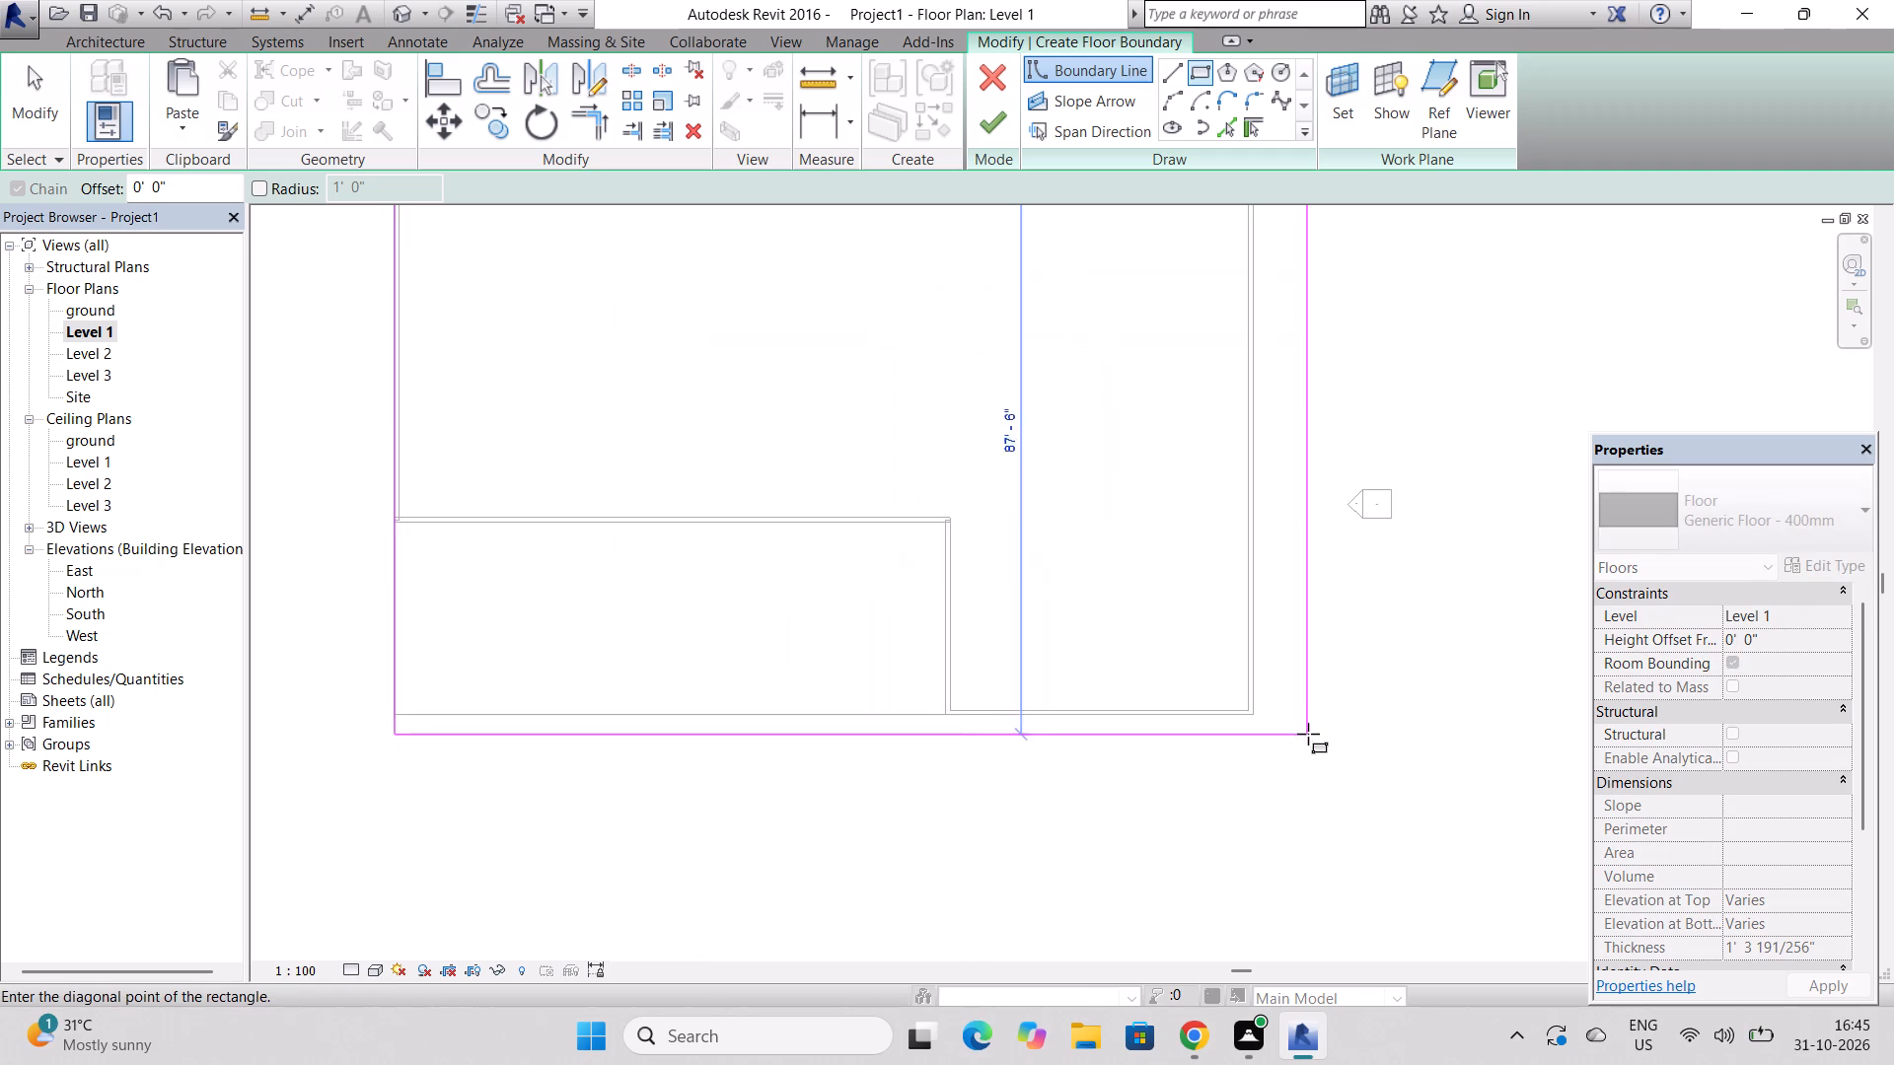
pyautogui.scroll(5, 1308, 734)
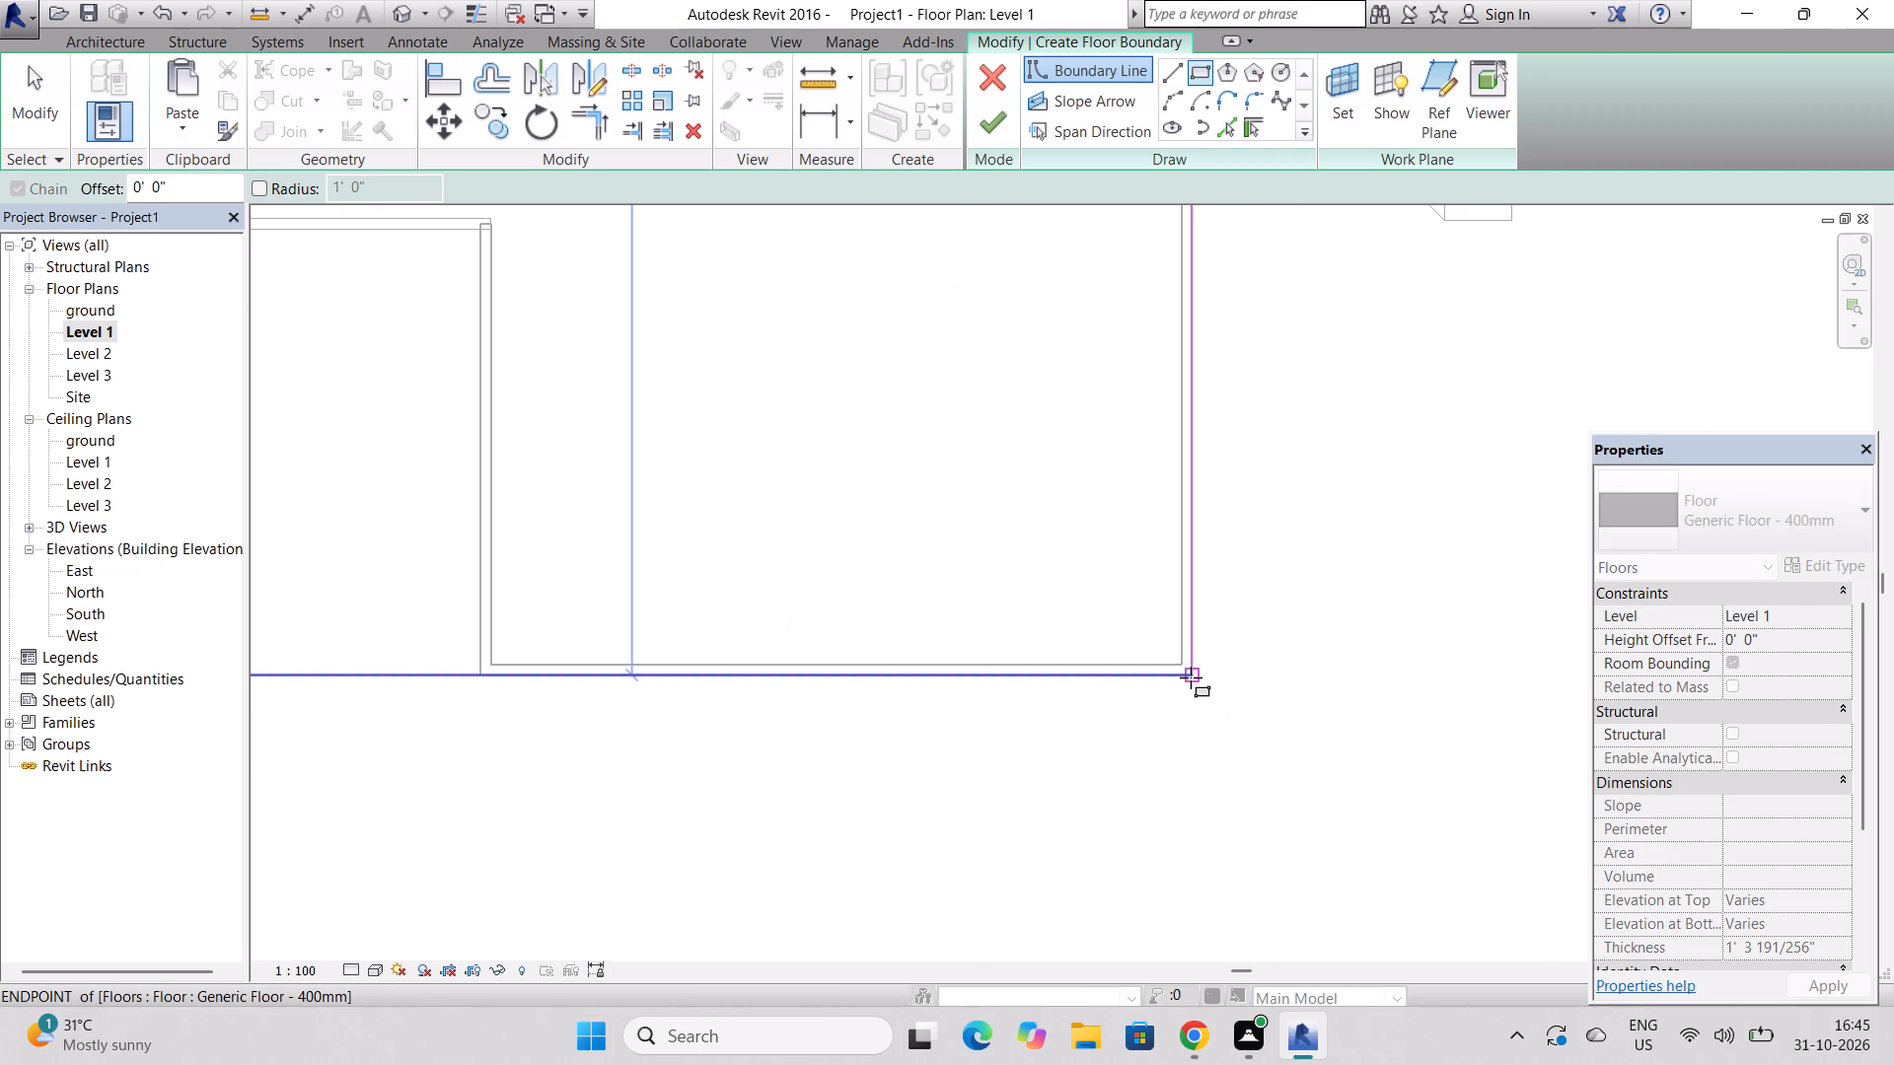
pyautogui.click(1191, 677)
pyautogui.scroll(-8, 1295, 629)
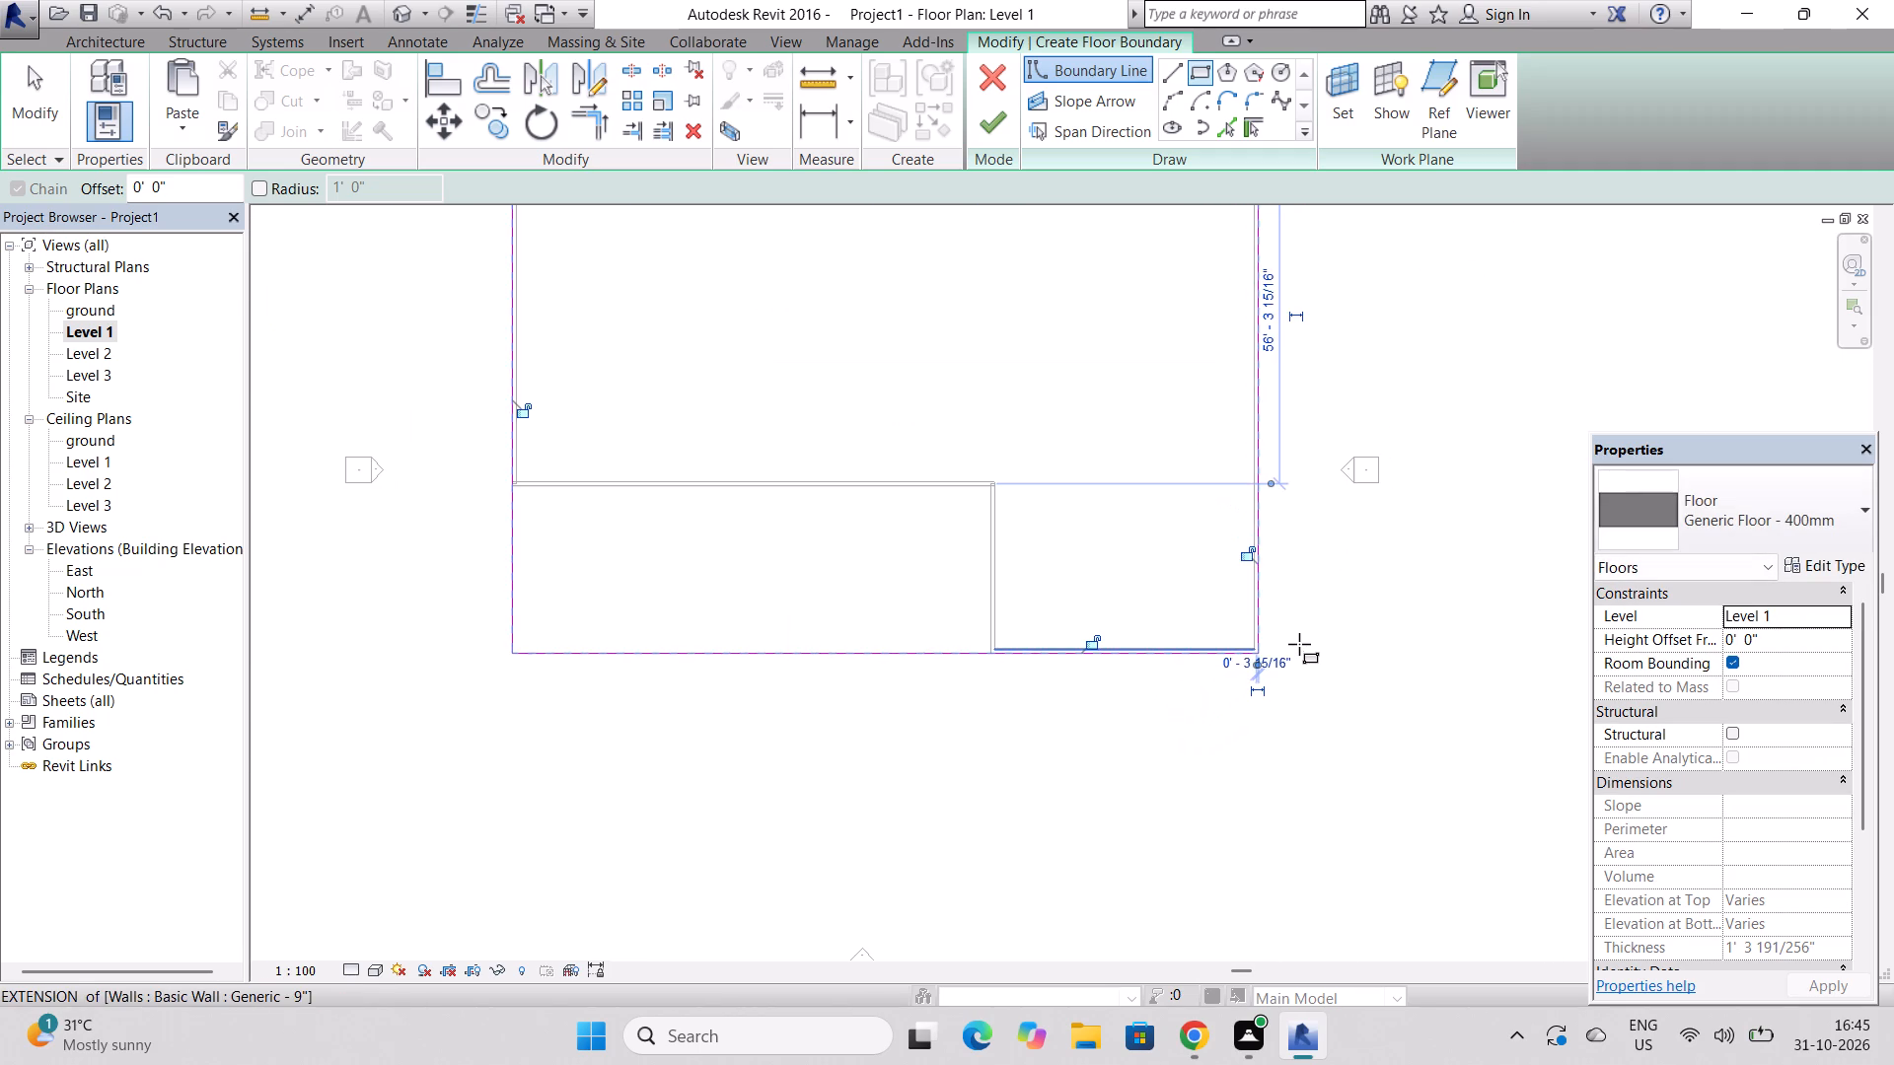
pyautogui.scroll(-1, 1299, 644)
pyautogui.click(992, 123)
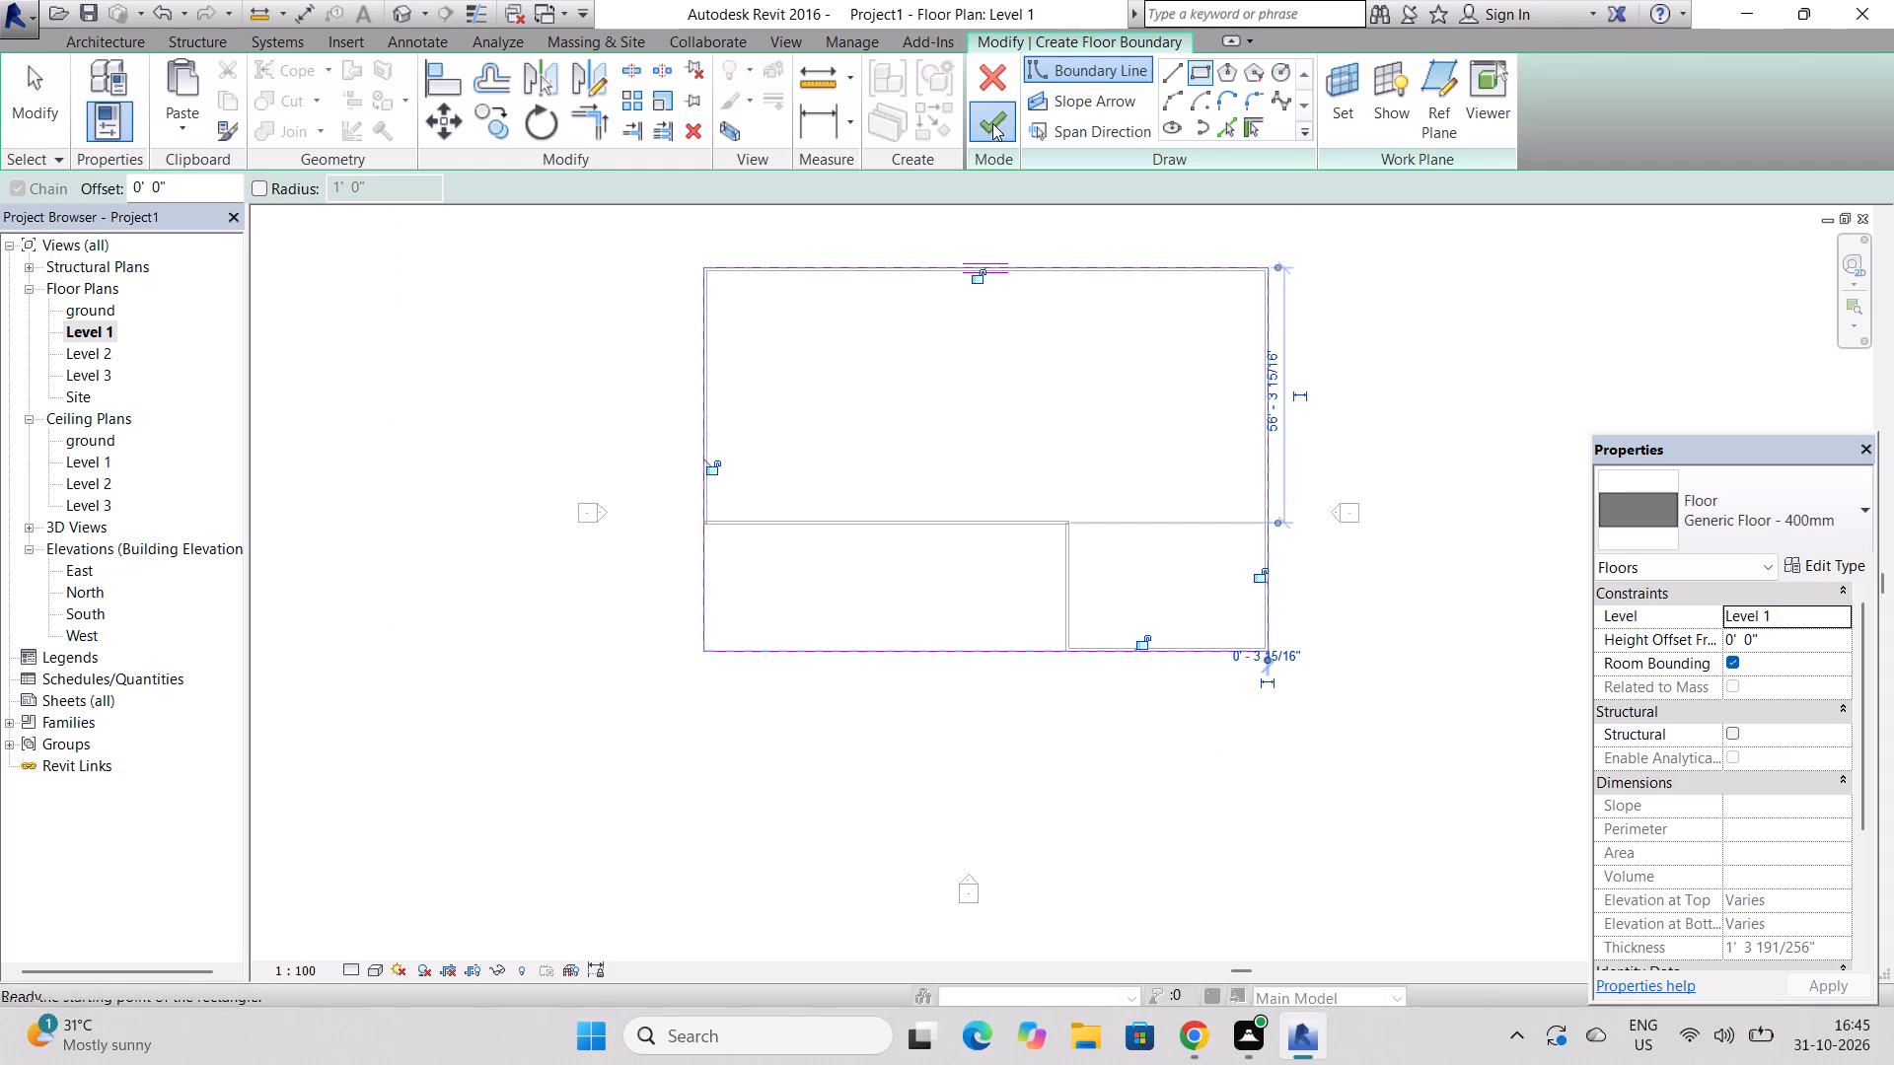
pyautogui.scroll(-7, 1191, 348)
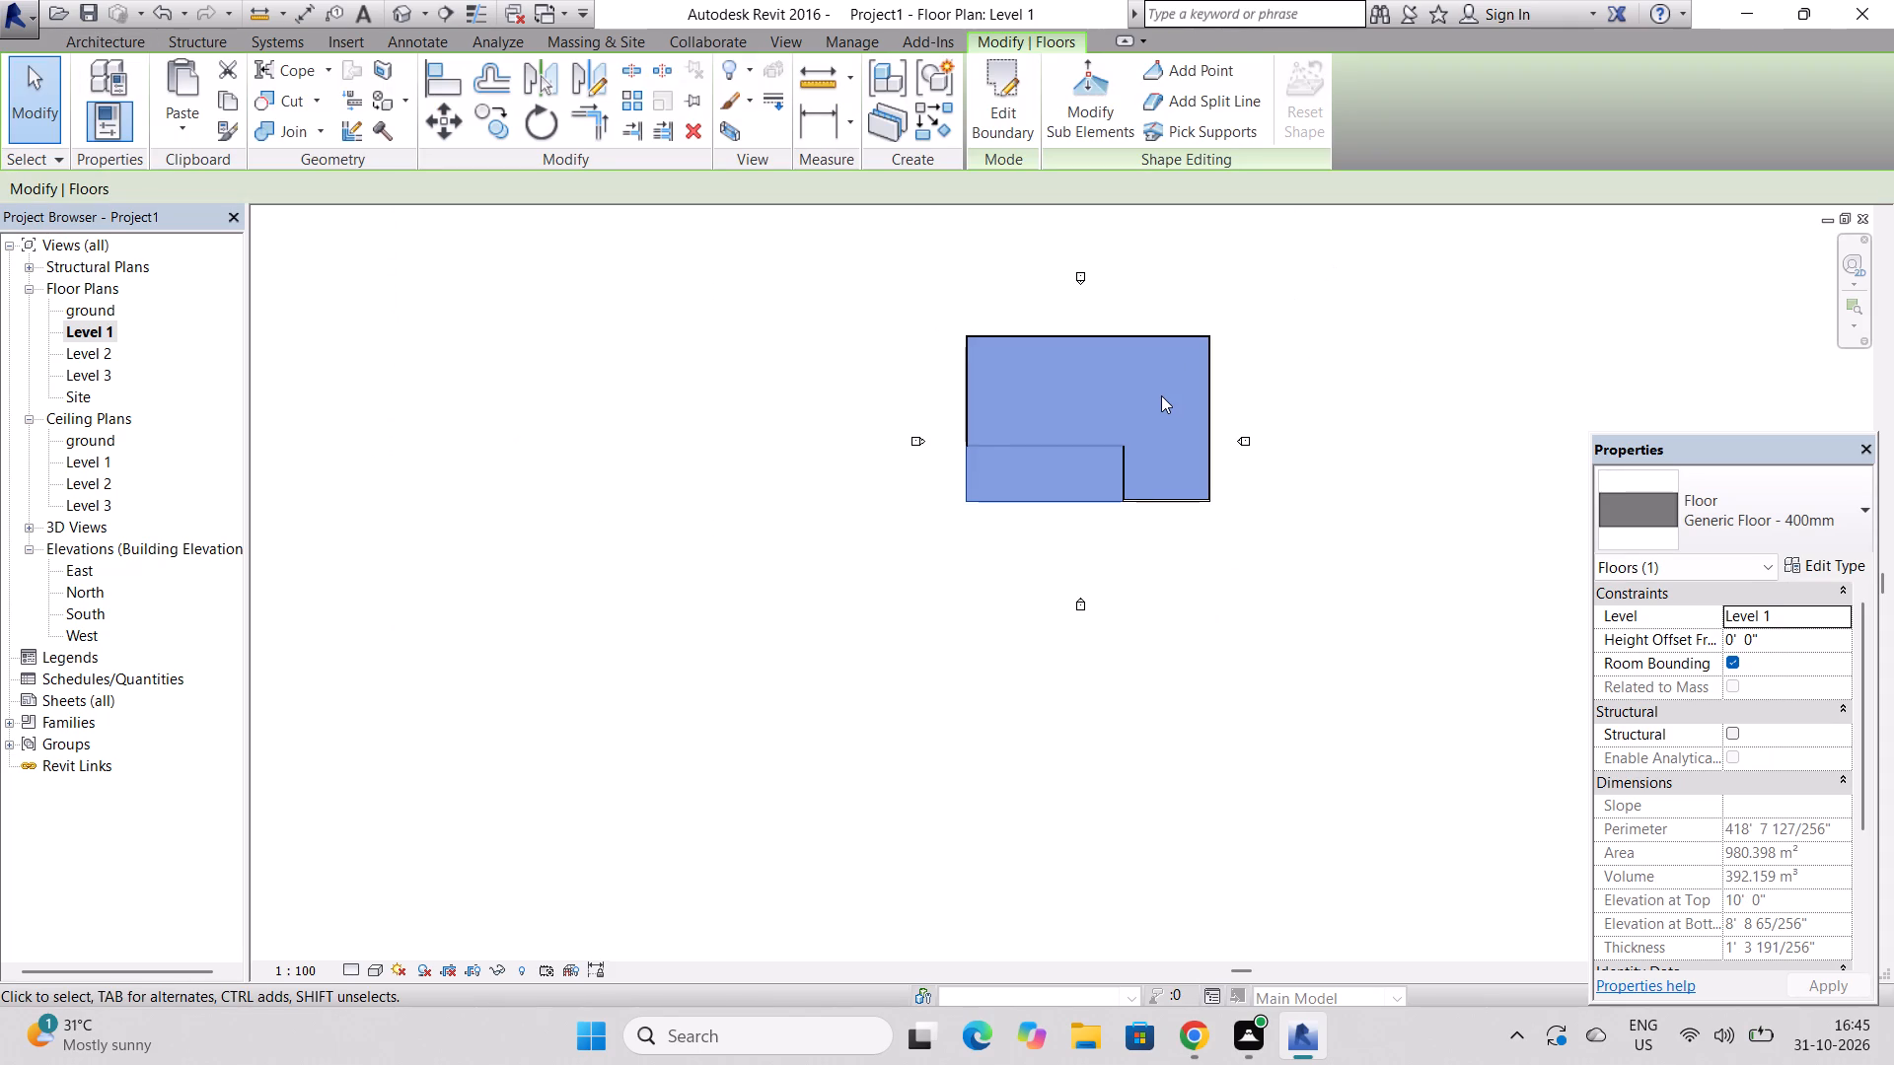
# Open the 3D view, orbit to see the building from above its front, and set the visual style to Realistic.
pyautogui.click(398, 15)
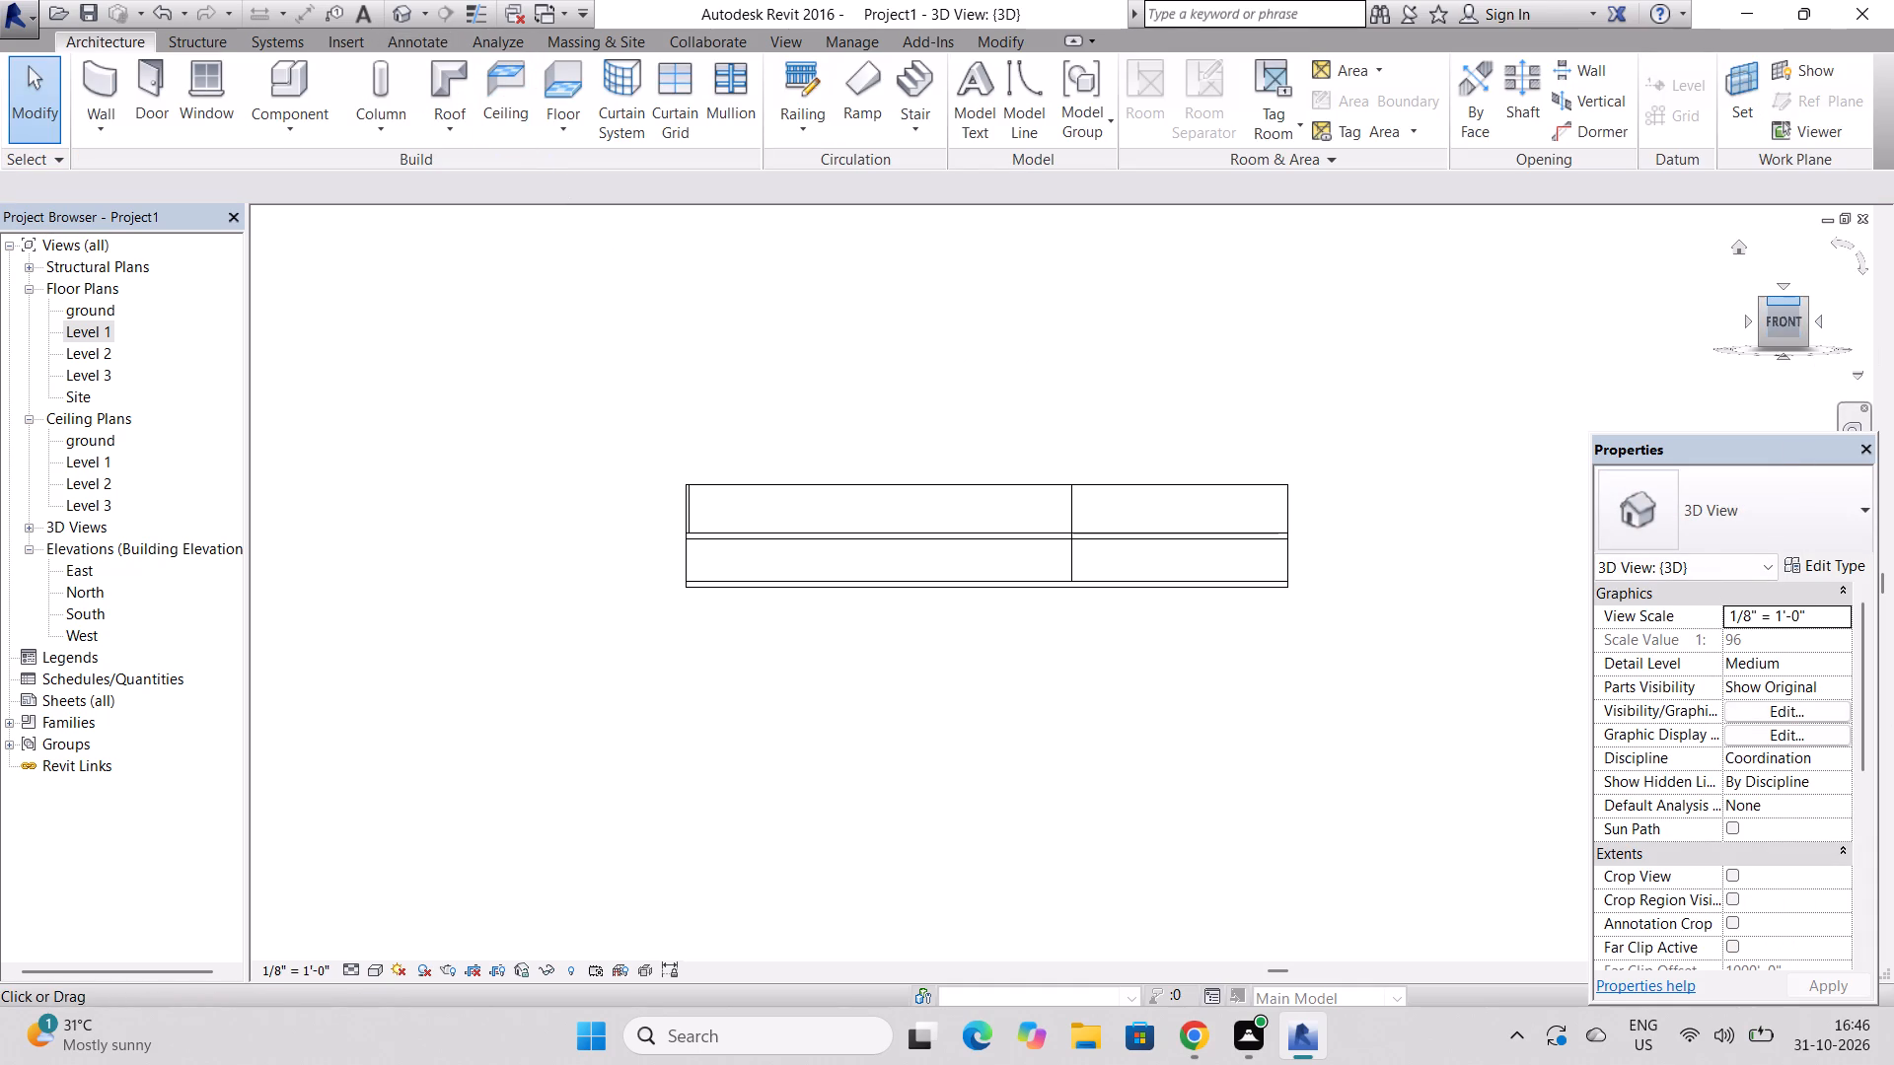
pyautogui.moveTo(1762, 304); pyautogui.dragTo(1755, 355)
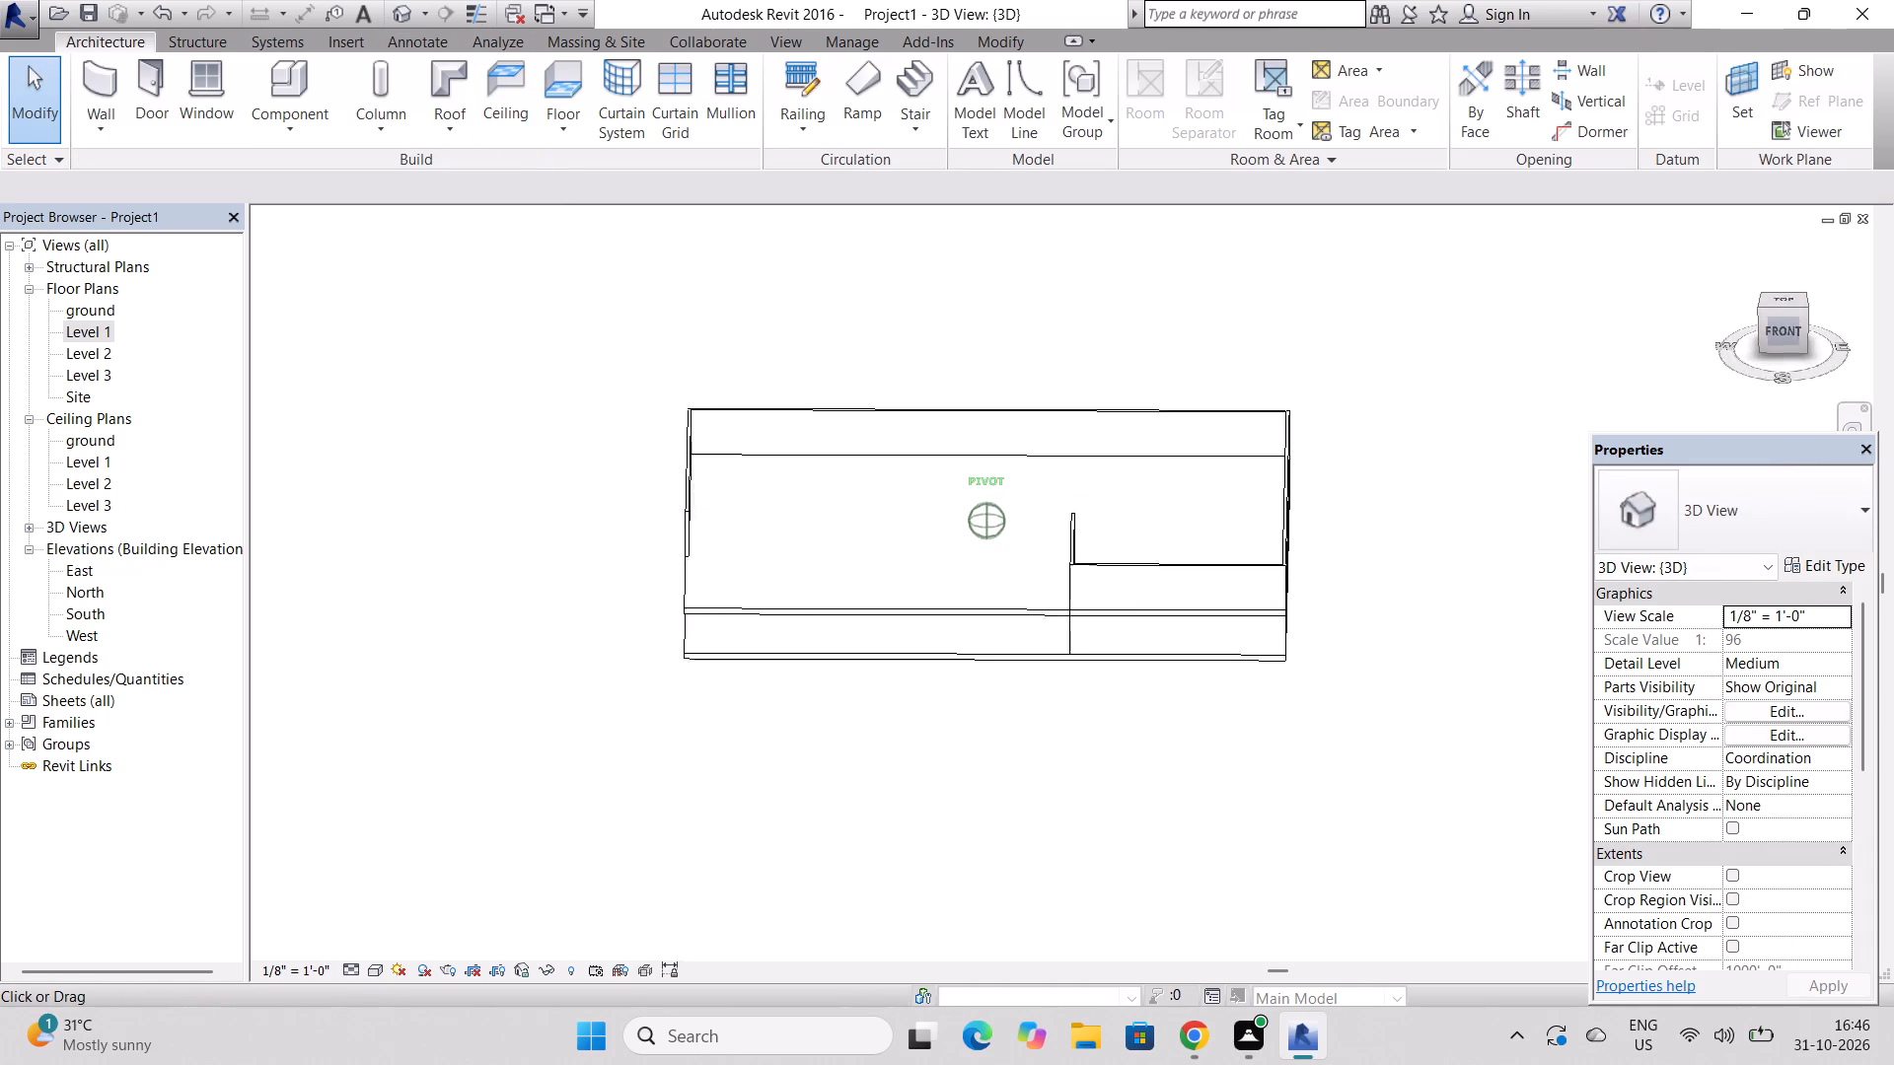
pyautogui.moveTo(1755, 355); pyautogui.dragTo(1800, 309)
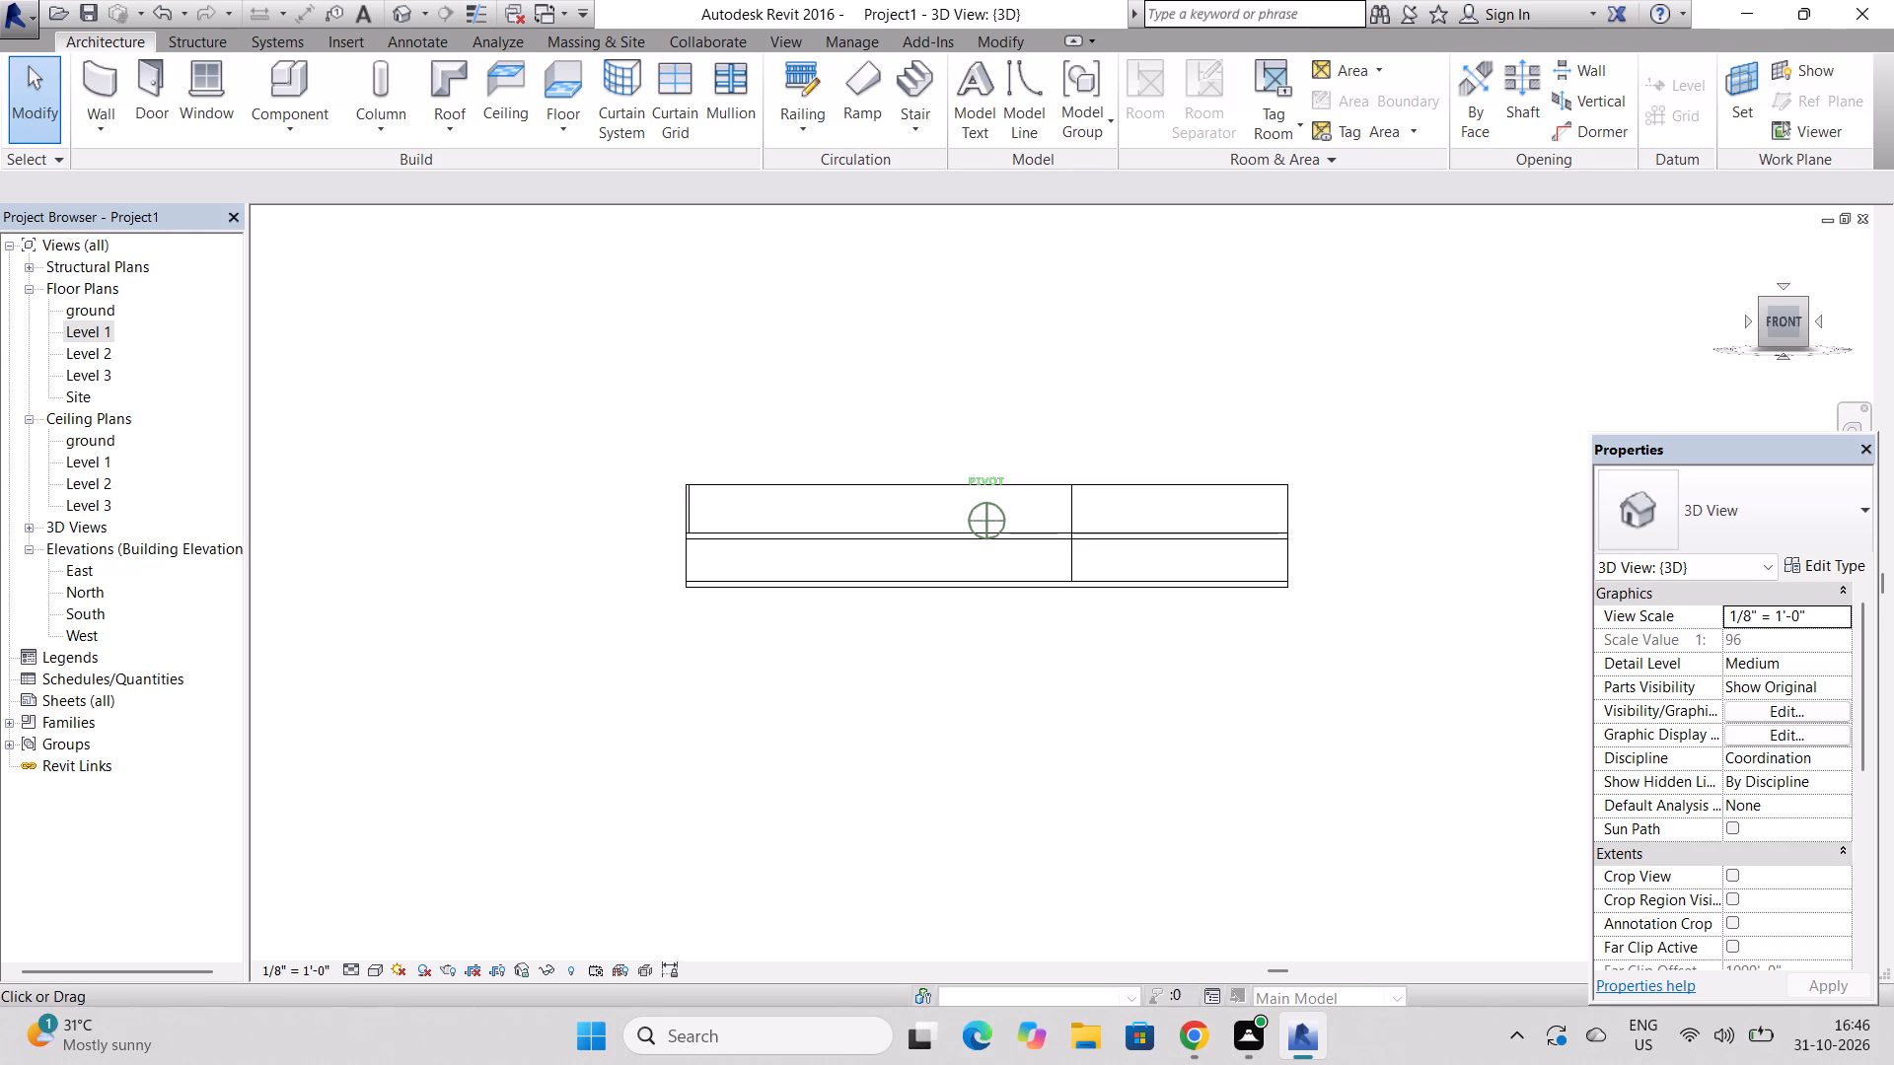
pyautogui.moveTo(1800, 309); pyautogui.dragTo(1805, 381)
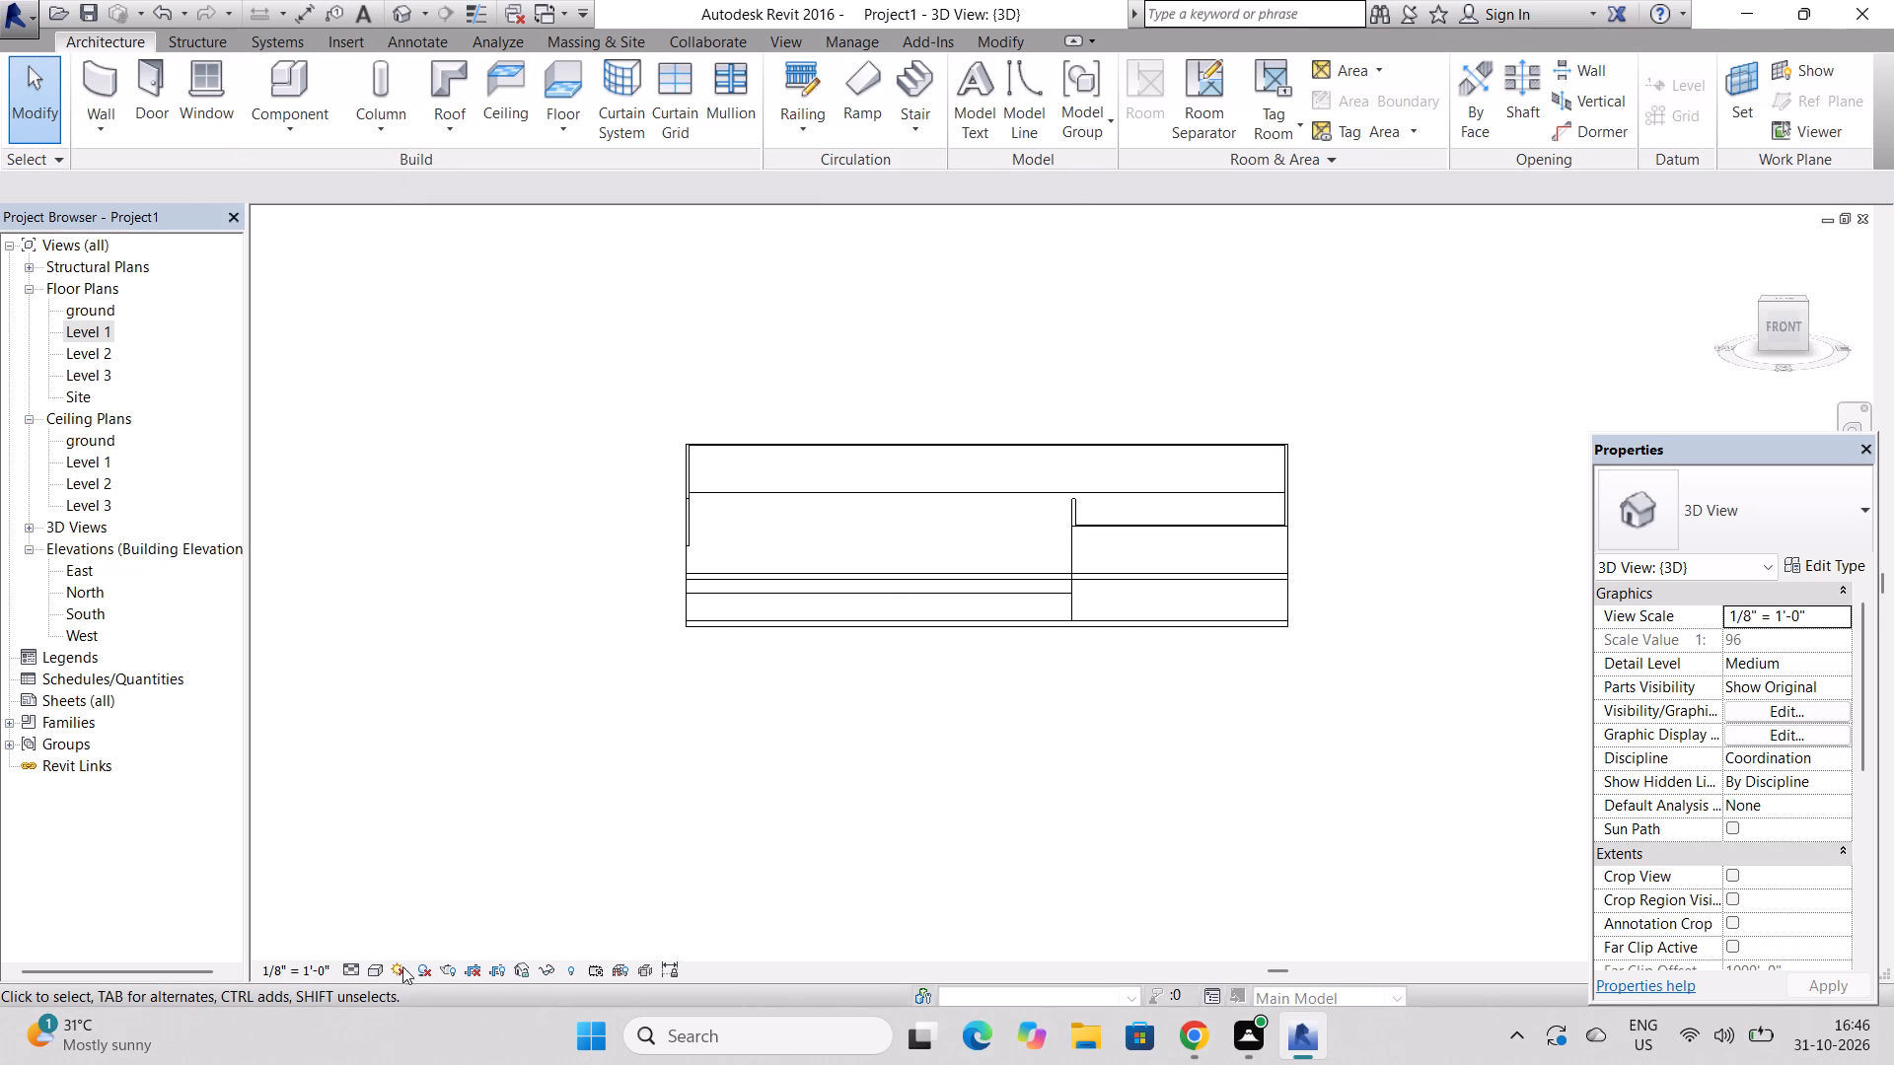
pyautogui.click(371, 968)
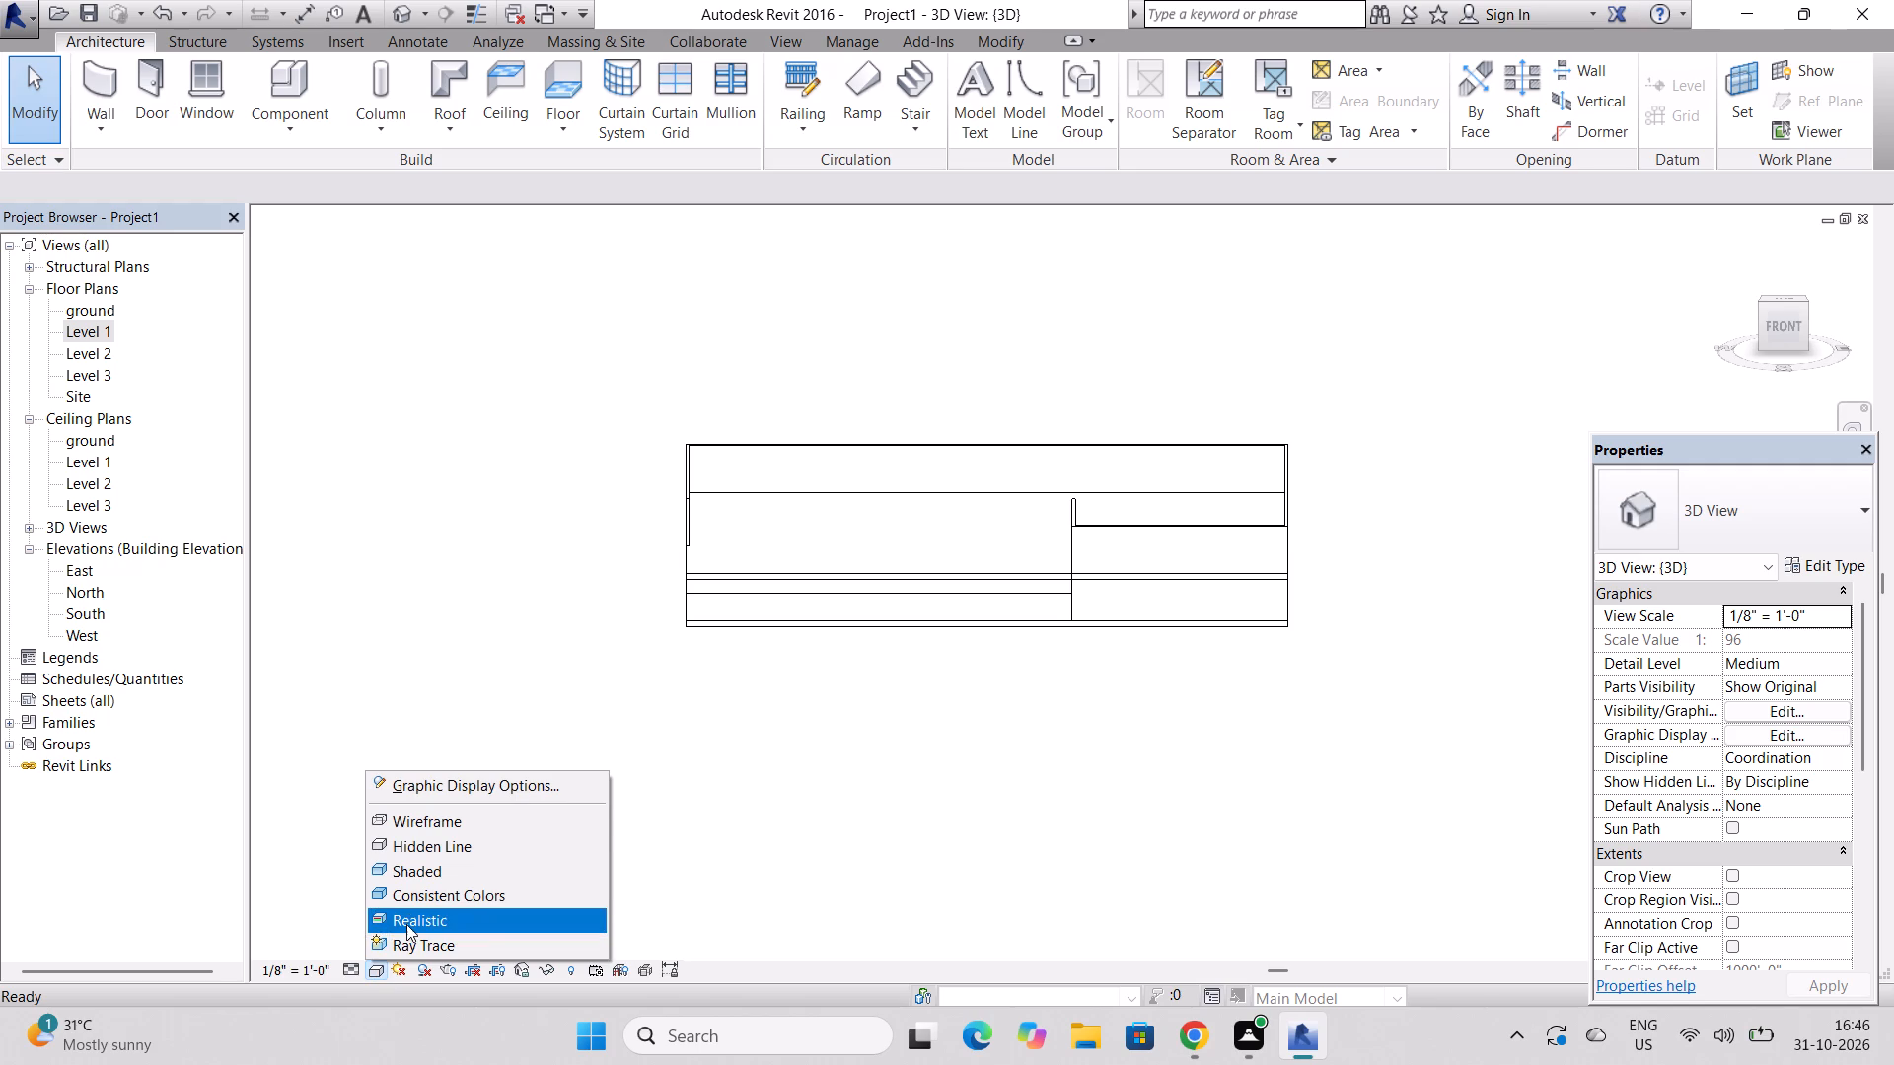
pyautogui.click(406, 924)
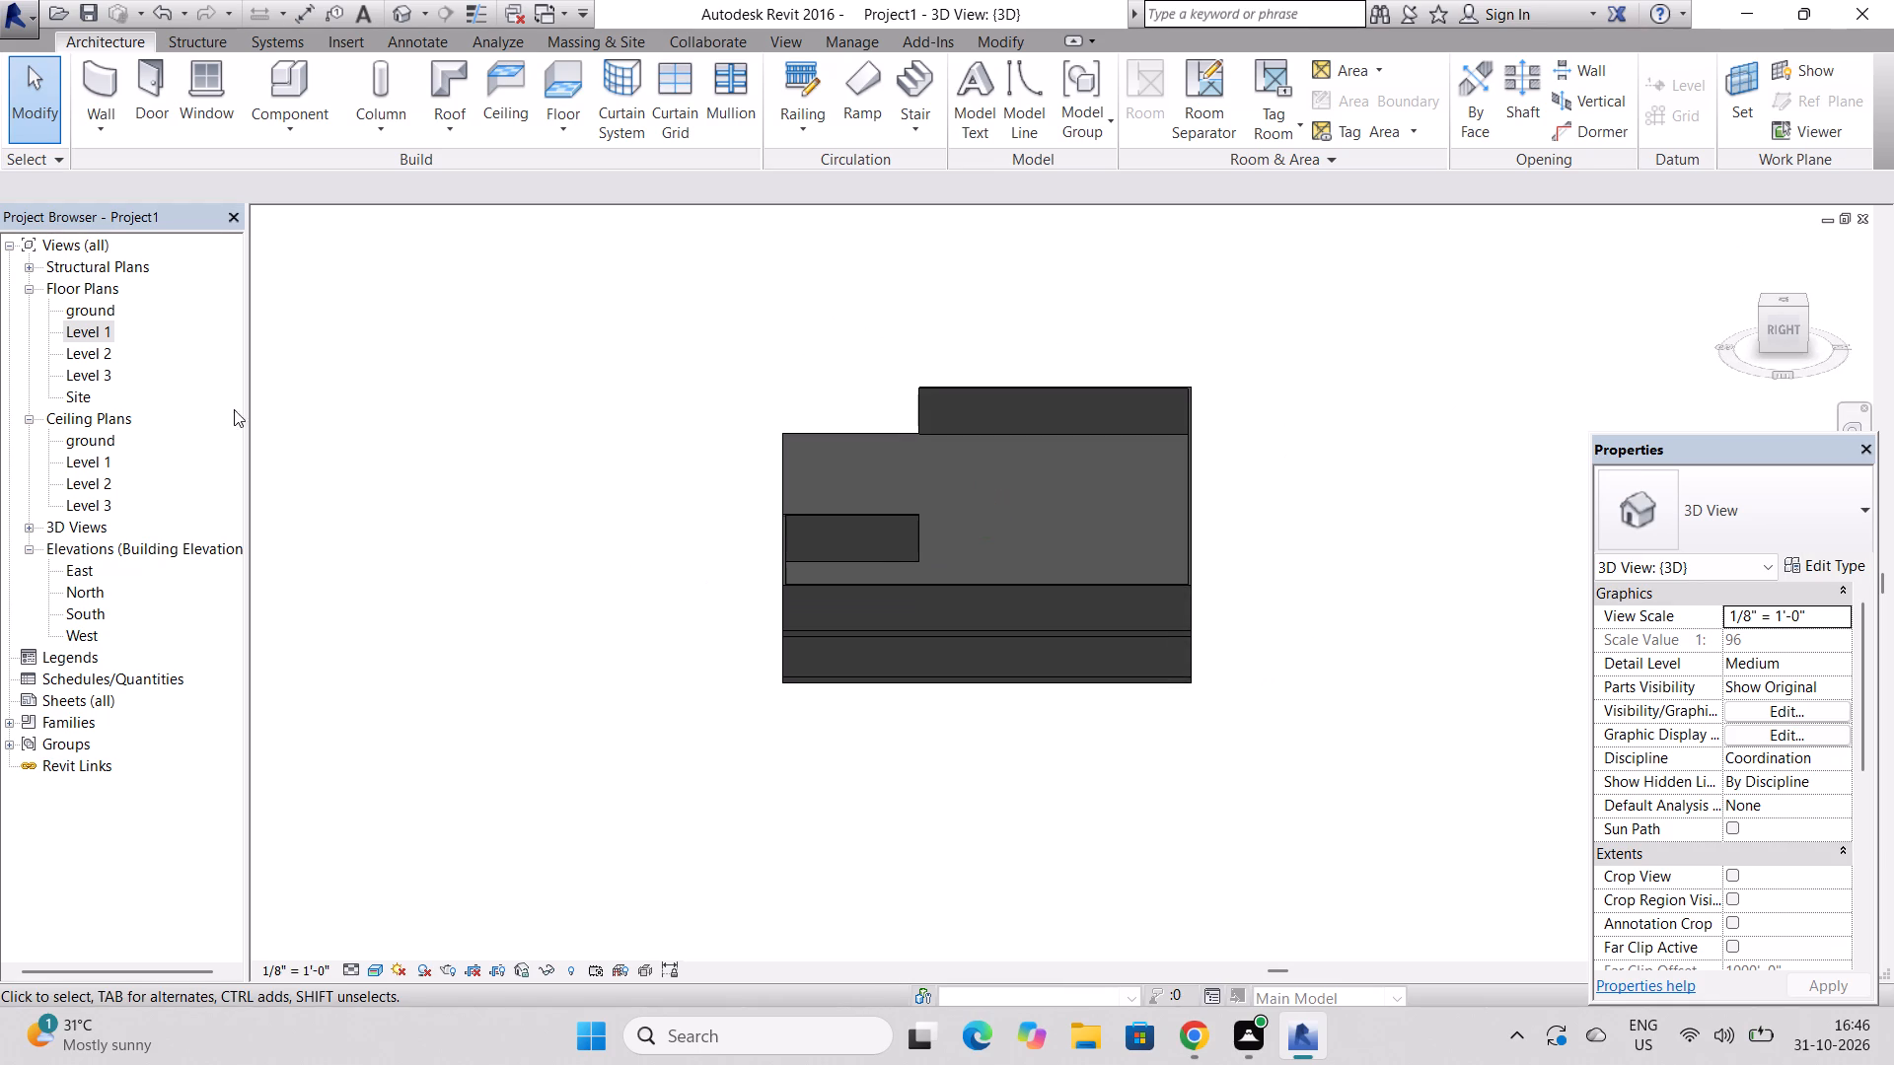
# On the Level 1 floor plan, draw the missing Generic - 9" recessed front wall from the west wall's south end to the inner return wall's north end.
pyautogui.doubleClick(102, 330)
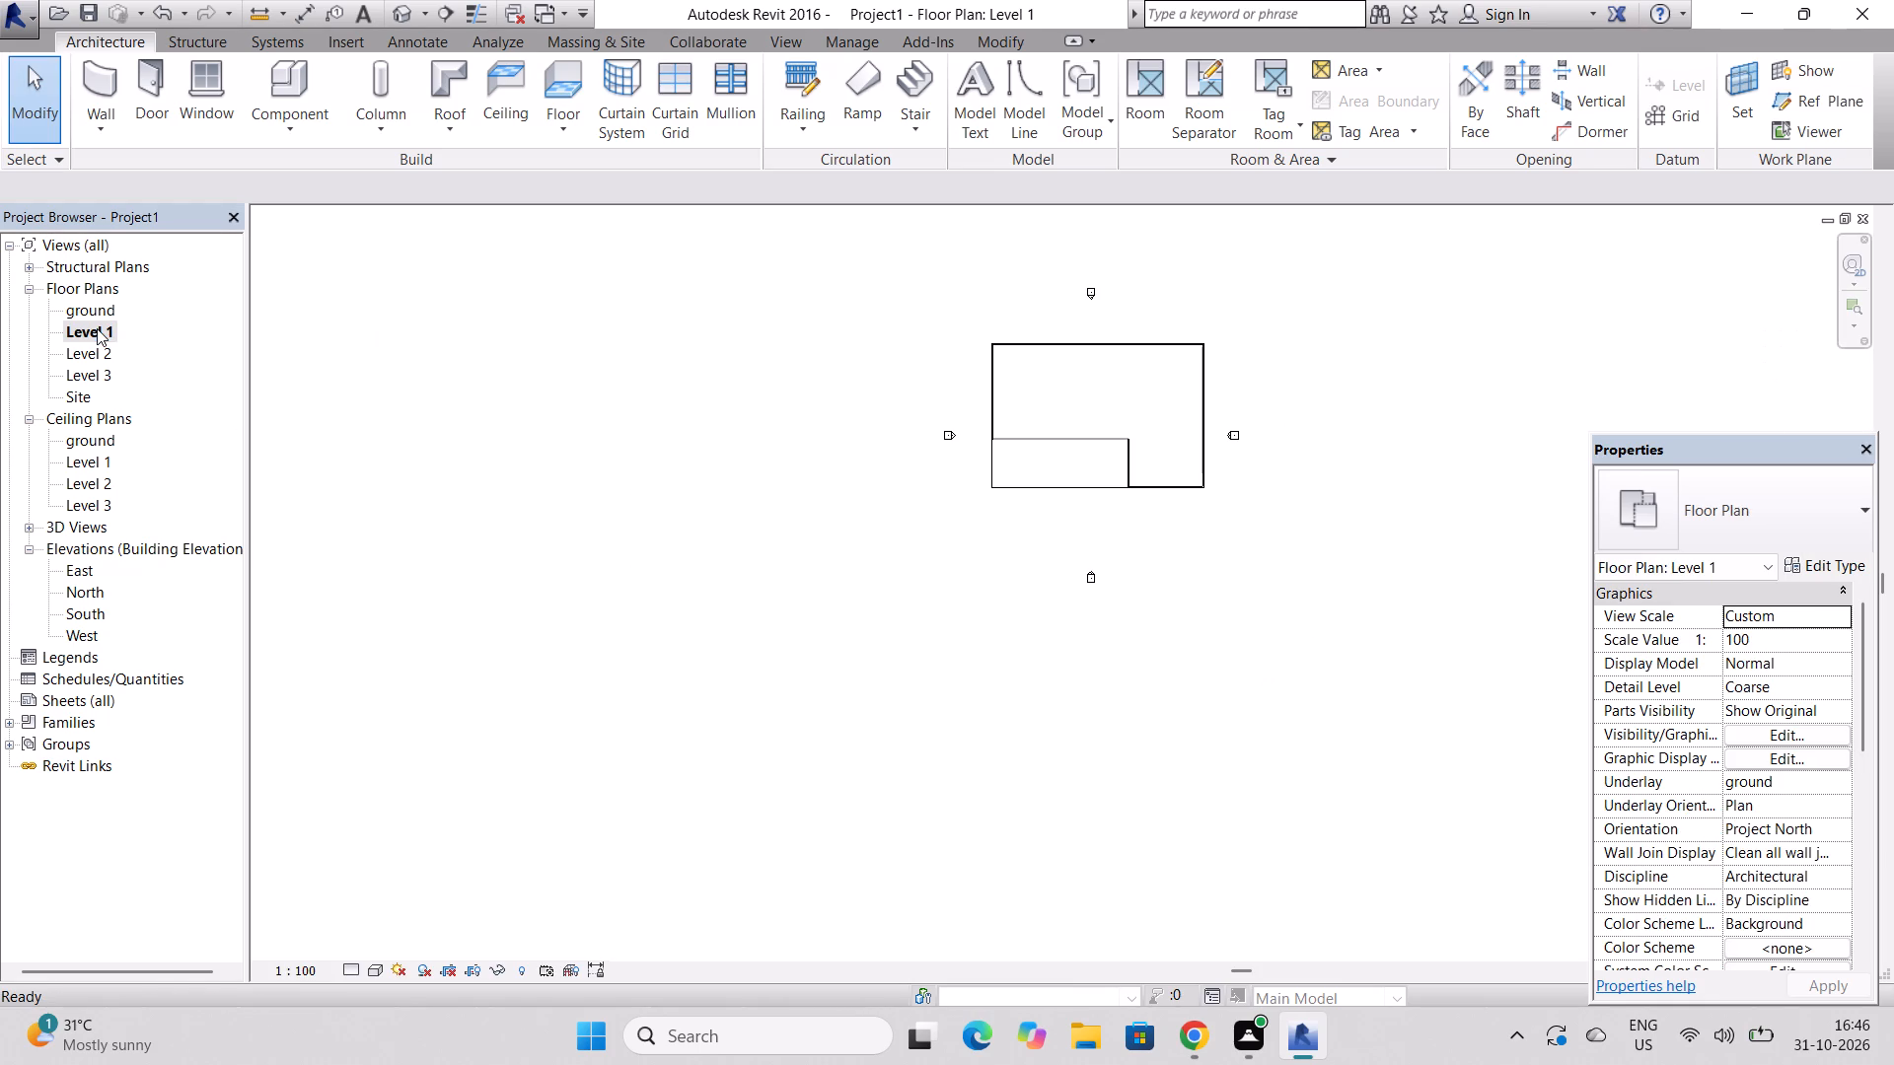
pyautogui.scroll(11, 1128, 420)
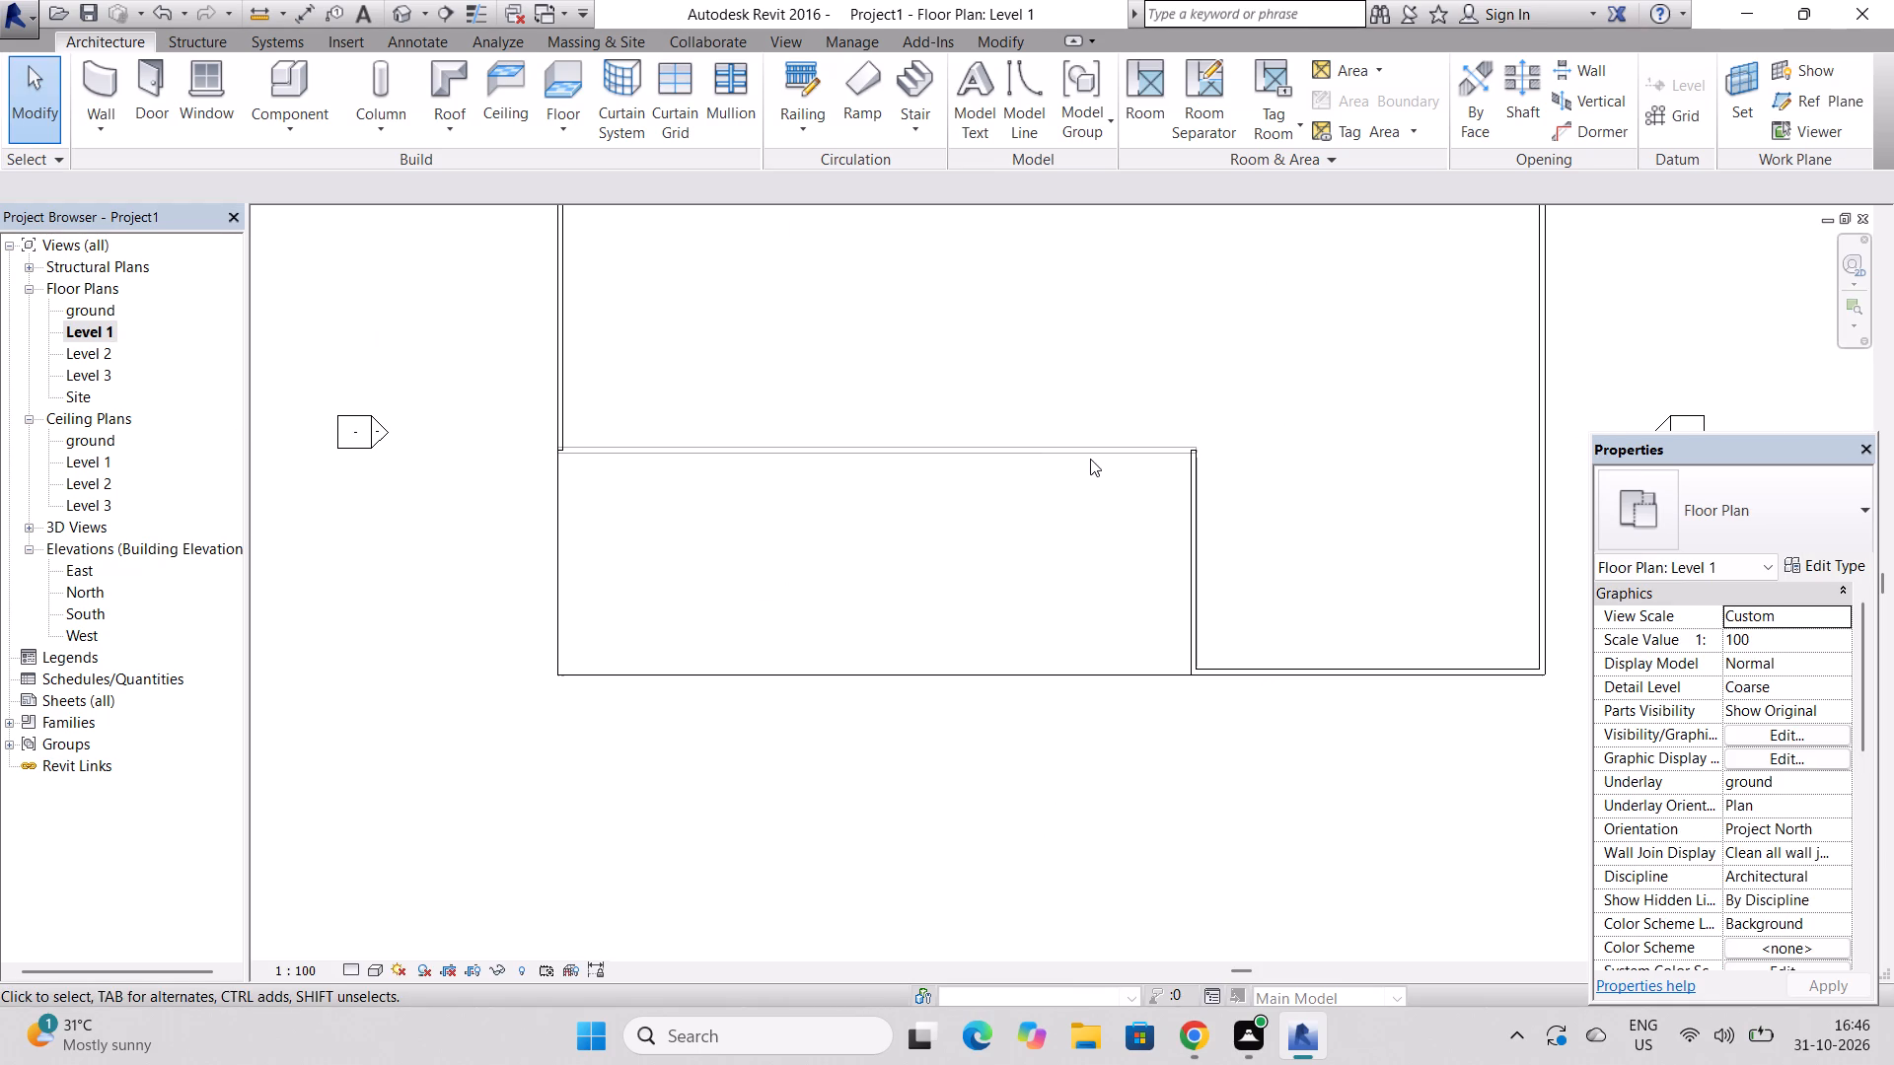
pyautogui.click(109, 80)
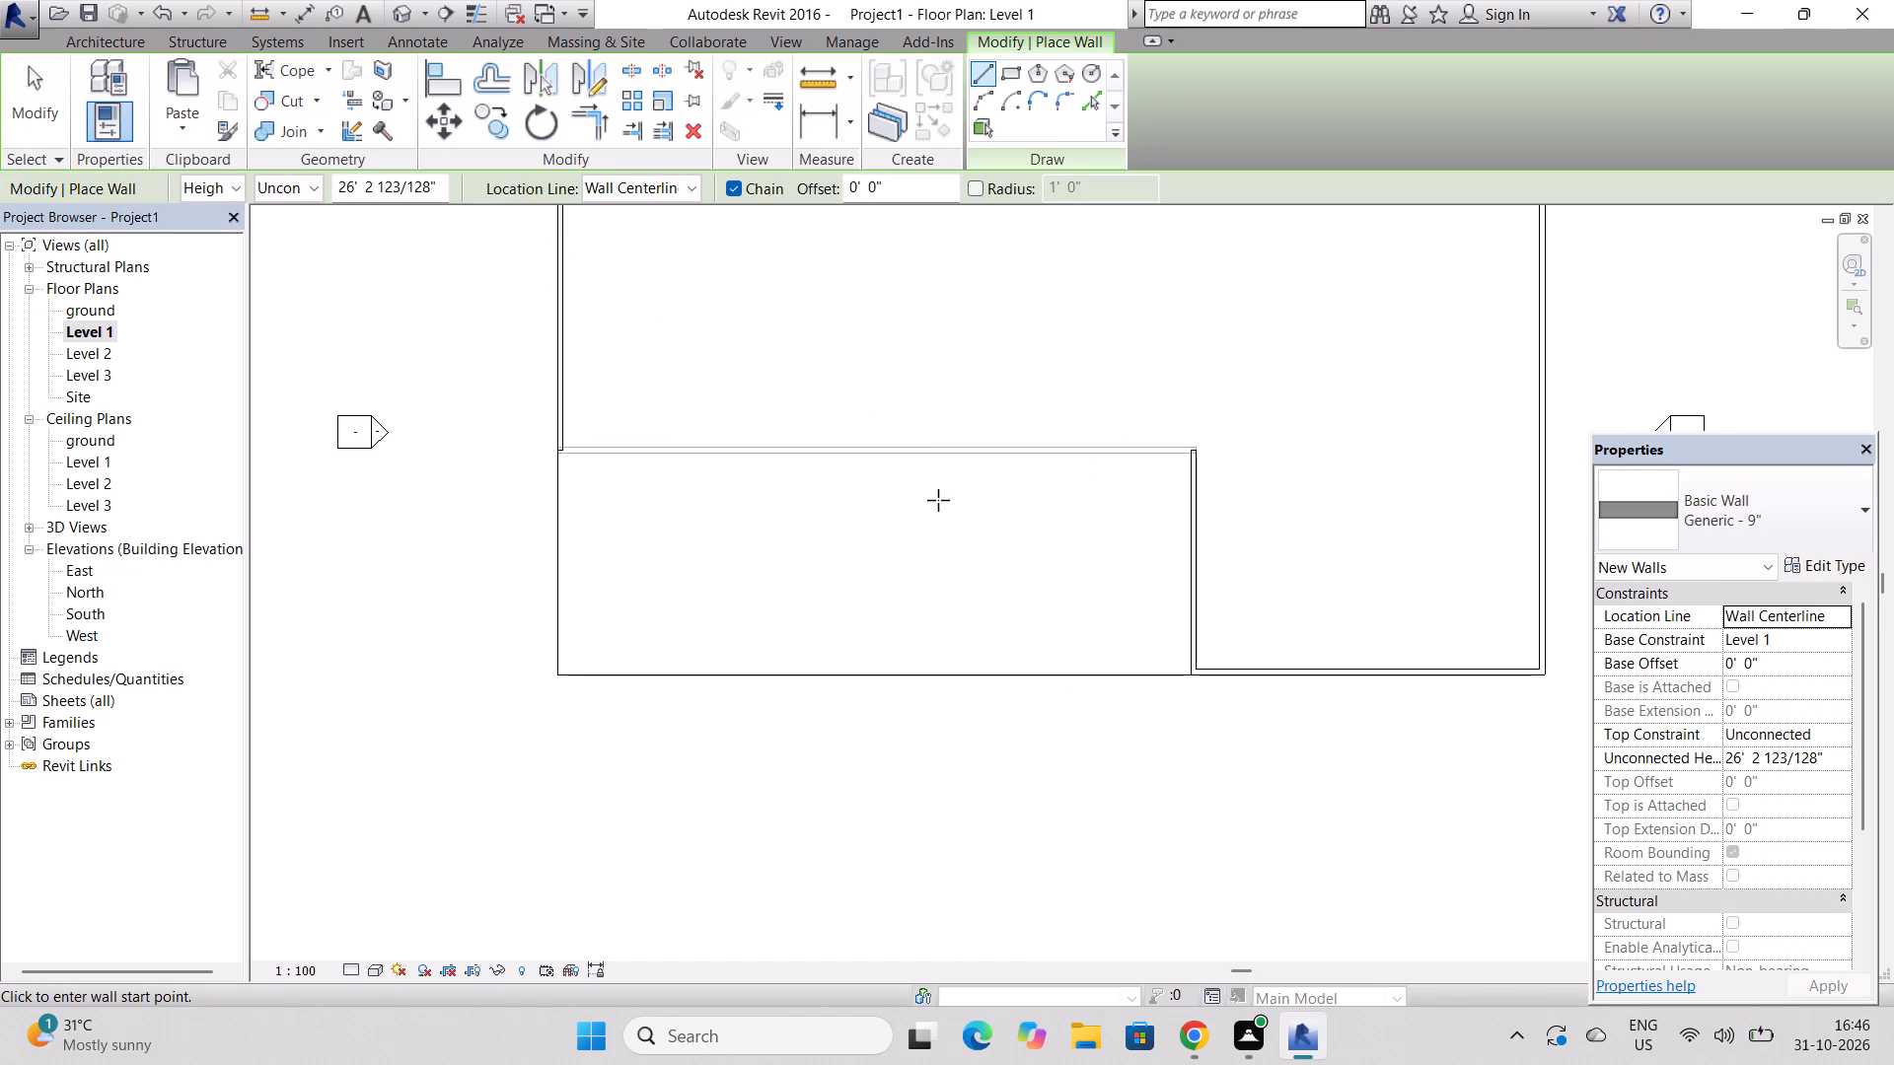
pyautogui.scroll(12, 1190, 478)
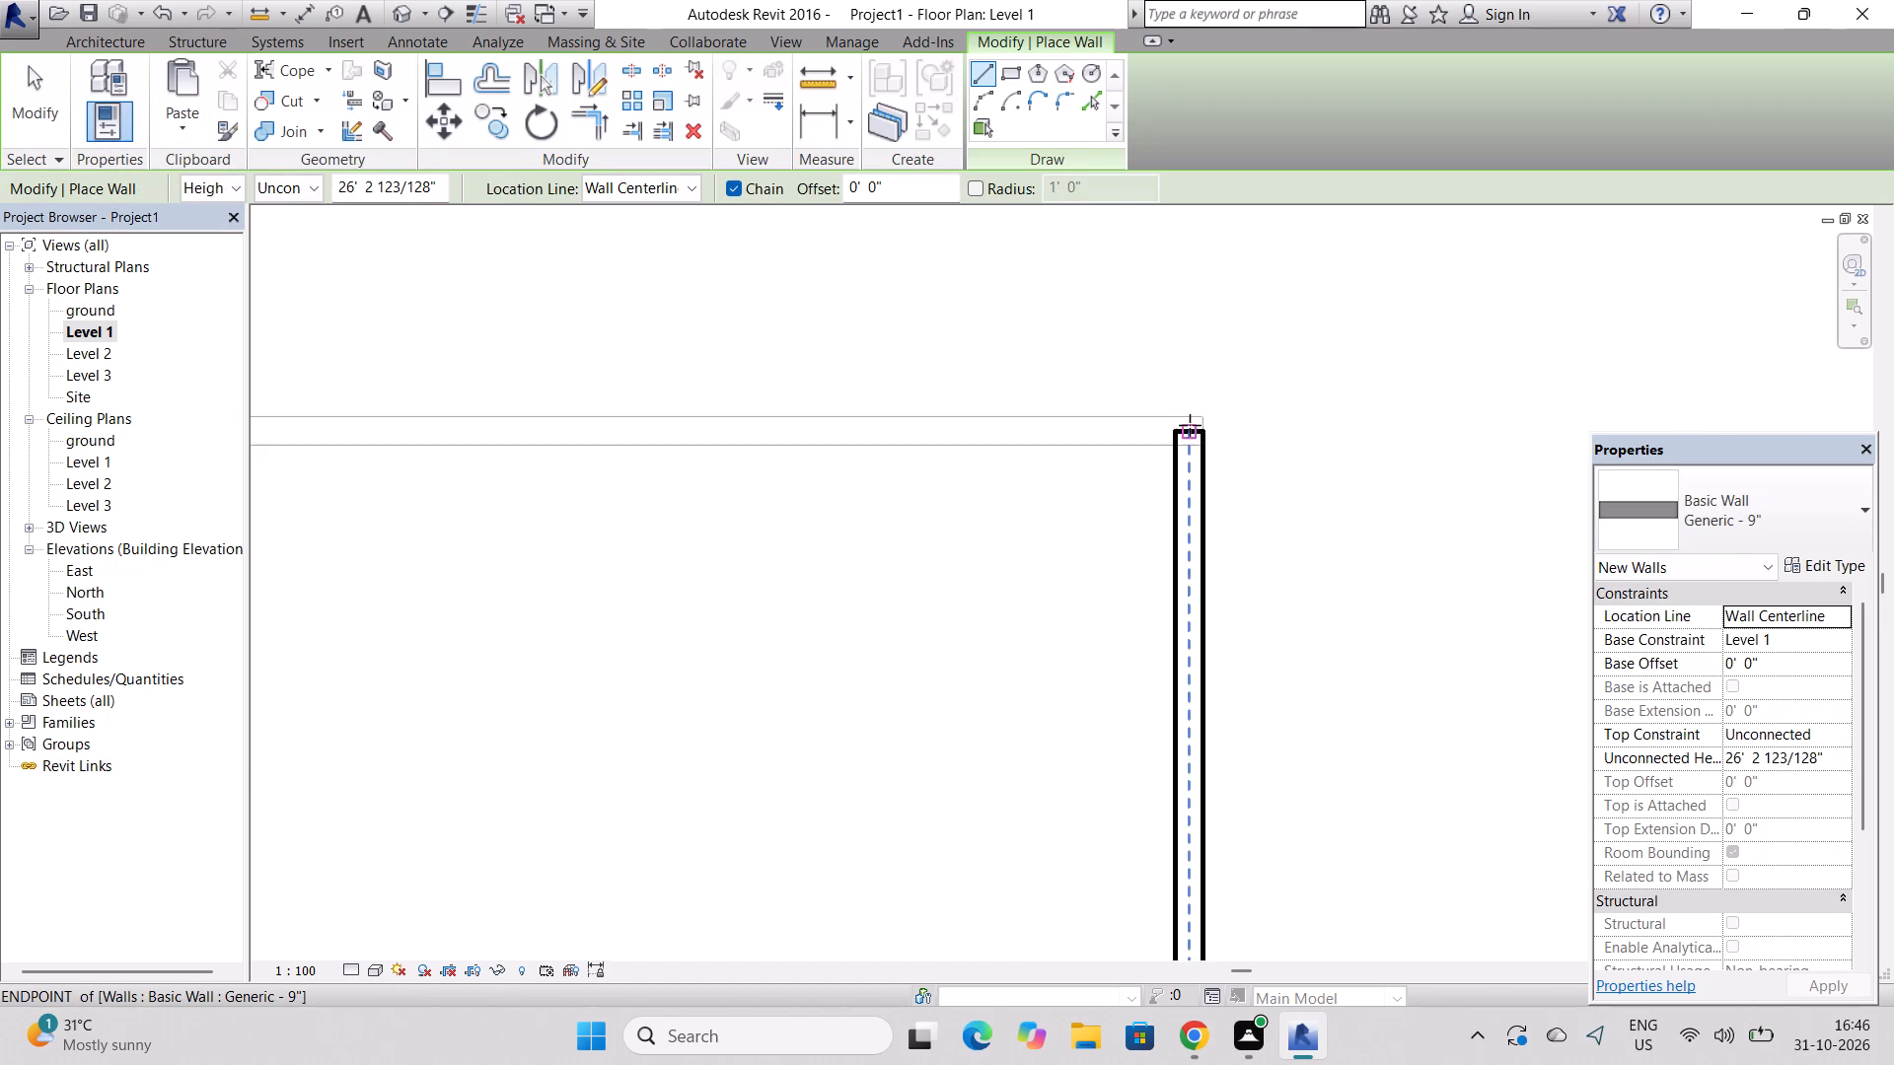
pyautogui.scroll(-10, 1193, 425)
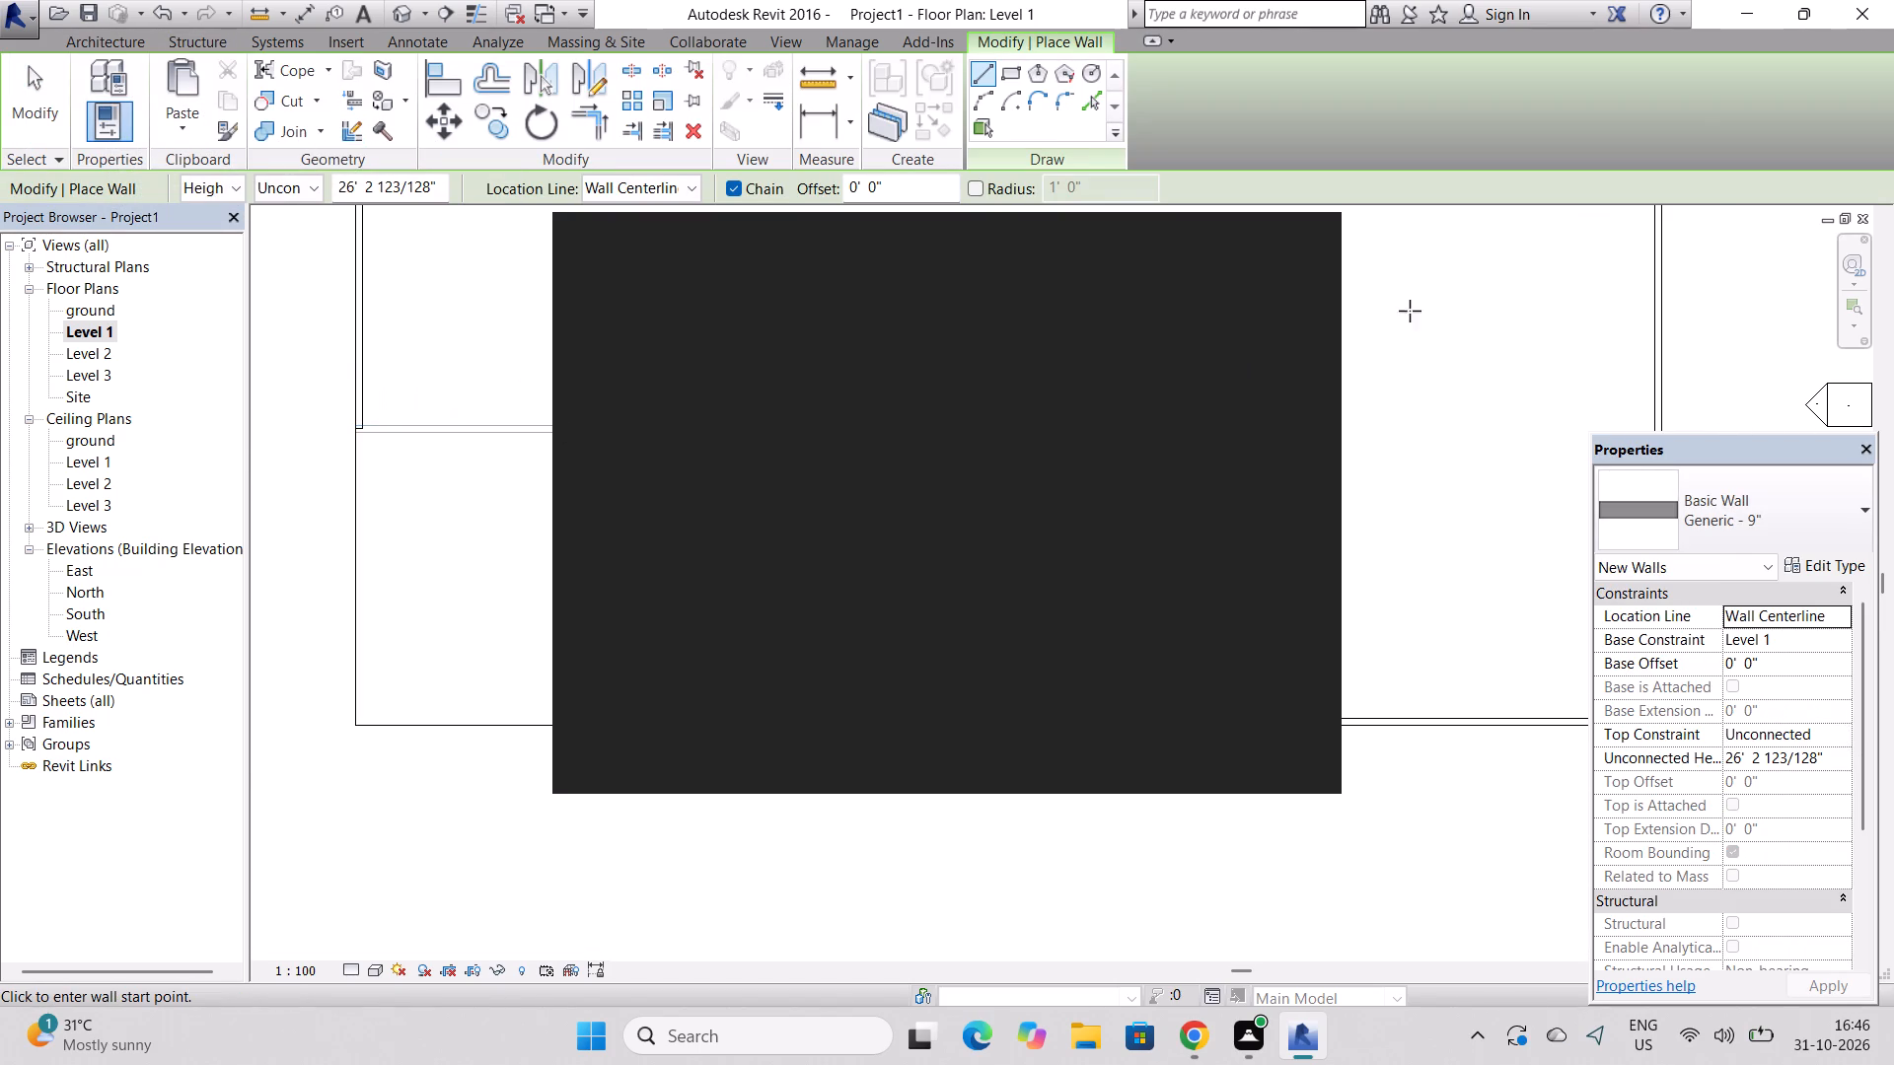
pyautogui.click(1297, 239)
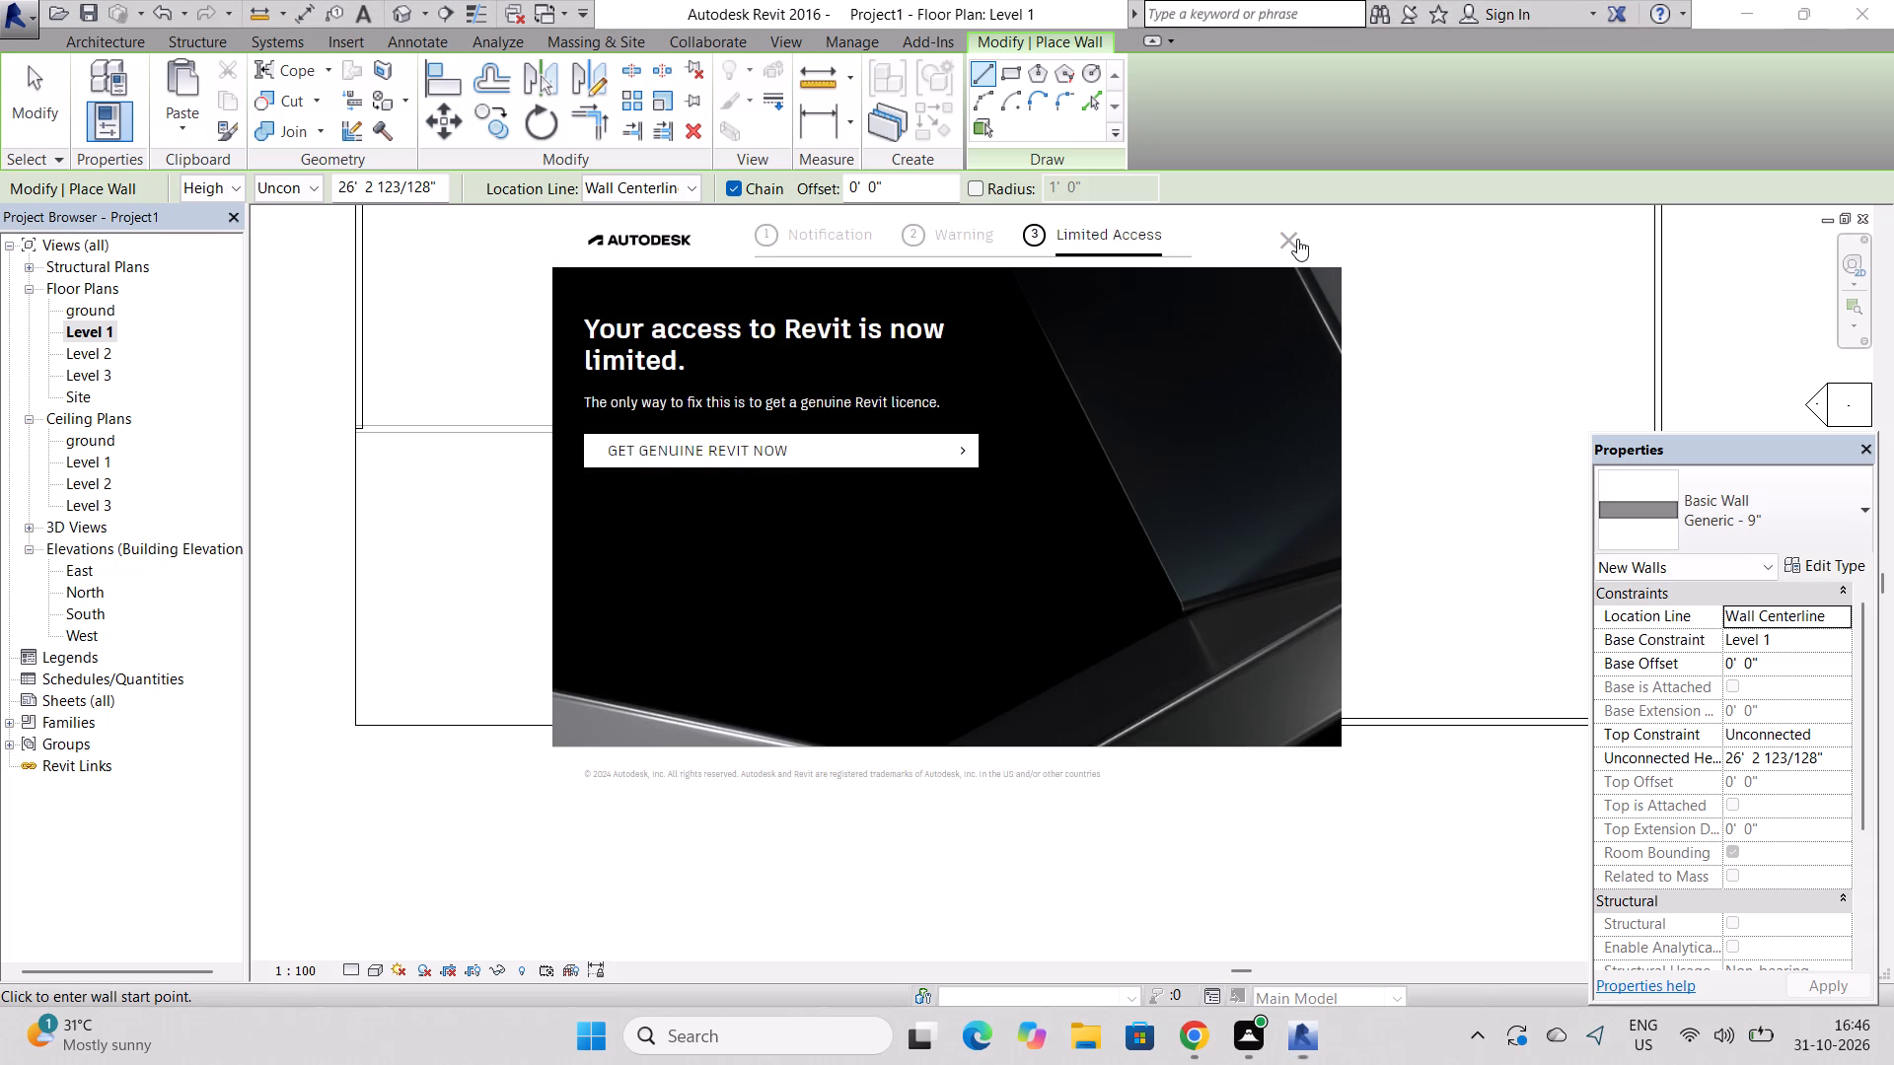
pyautogui.scroll(2, 368, 433)
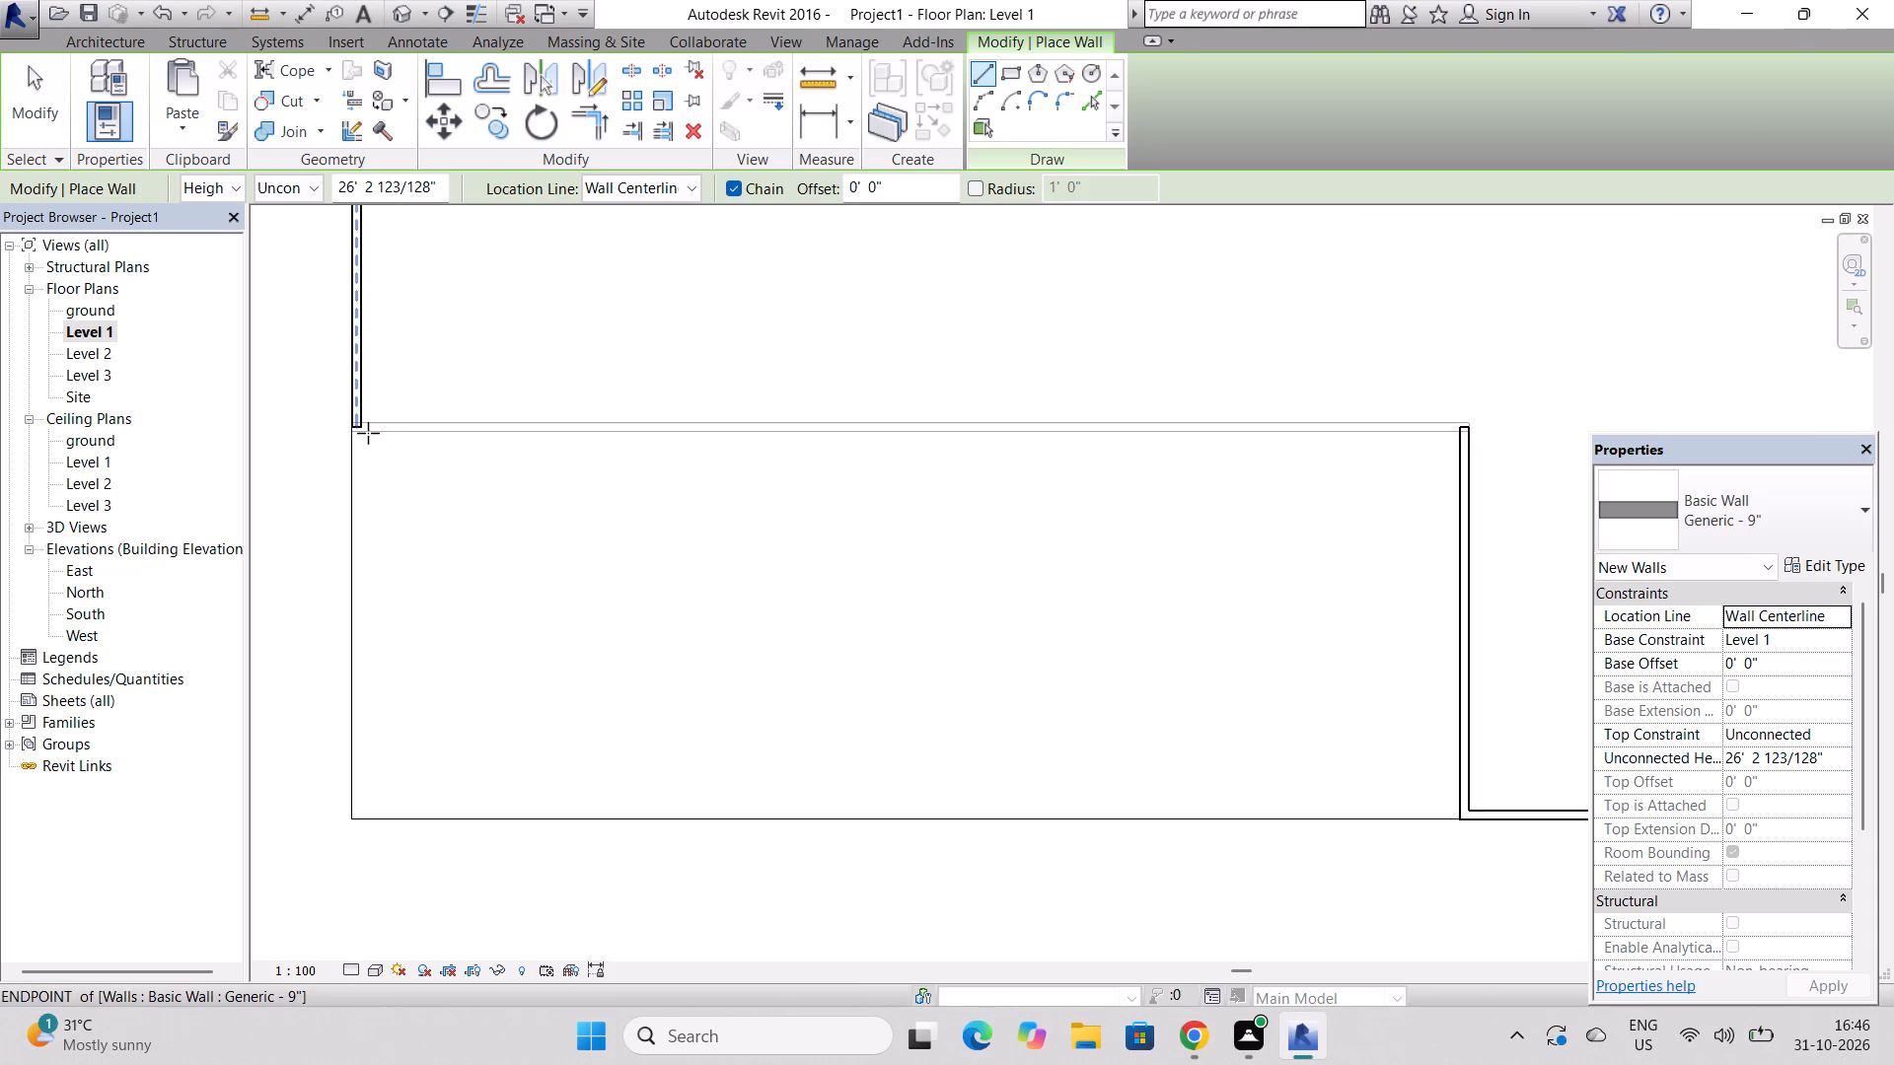
pyautogui.scroll(10, 368, 433)
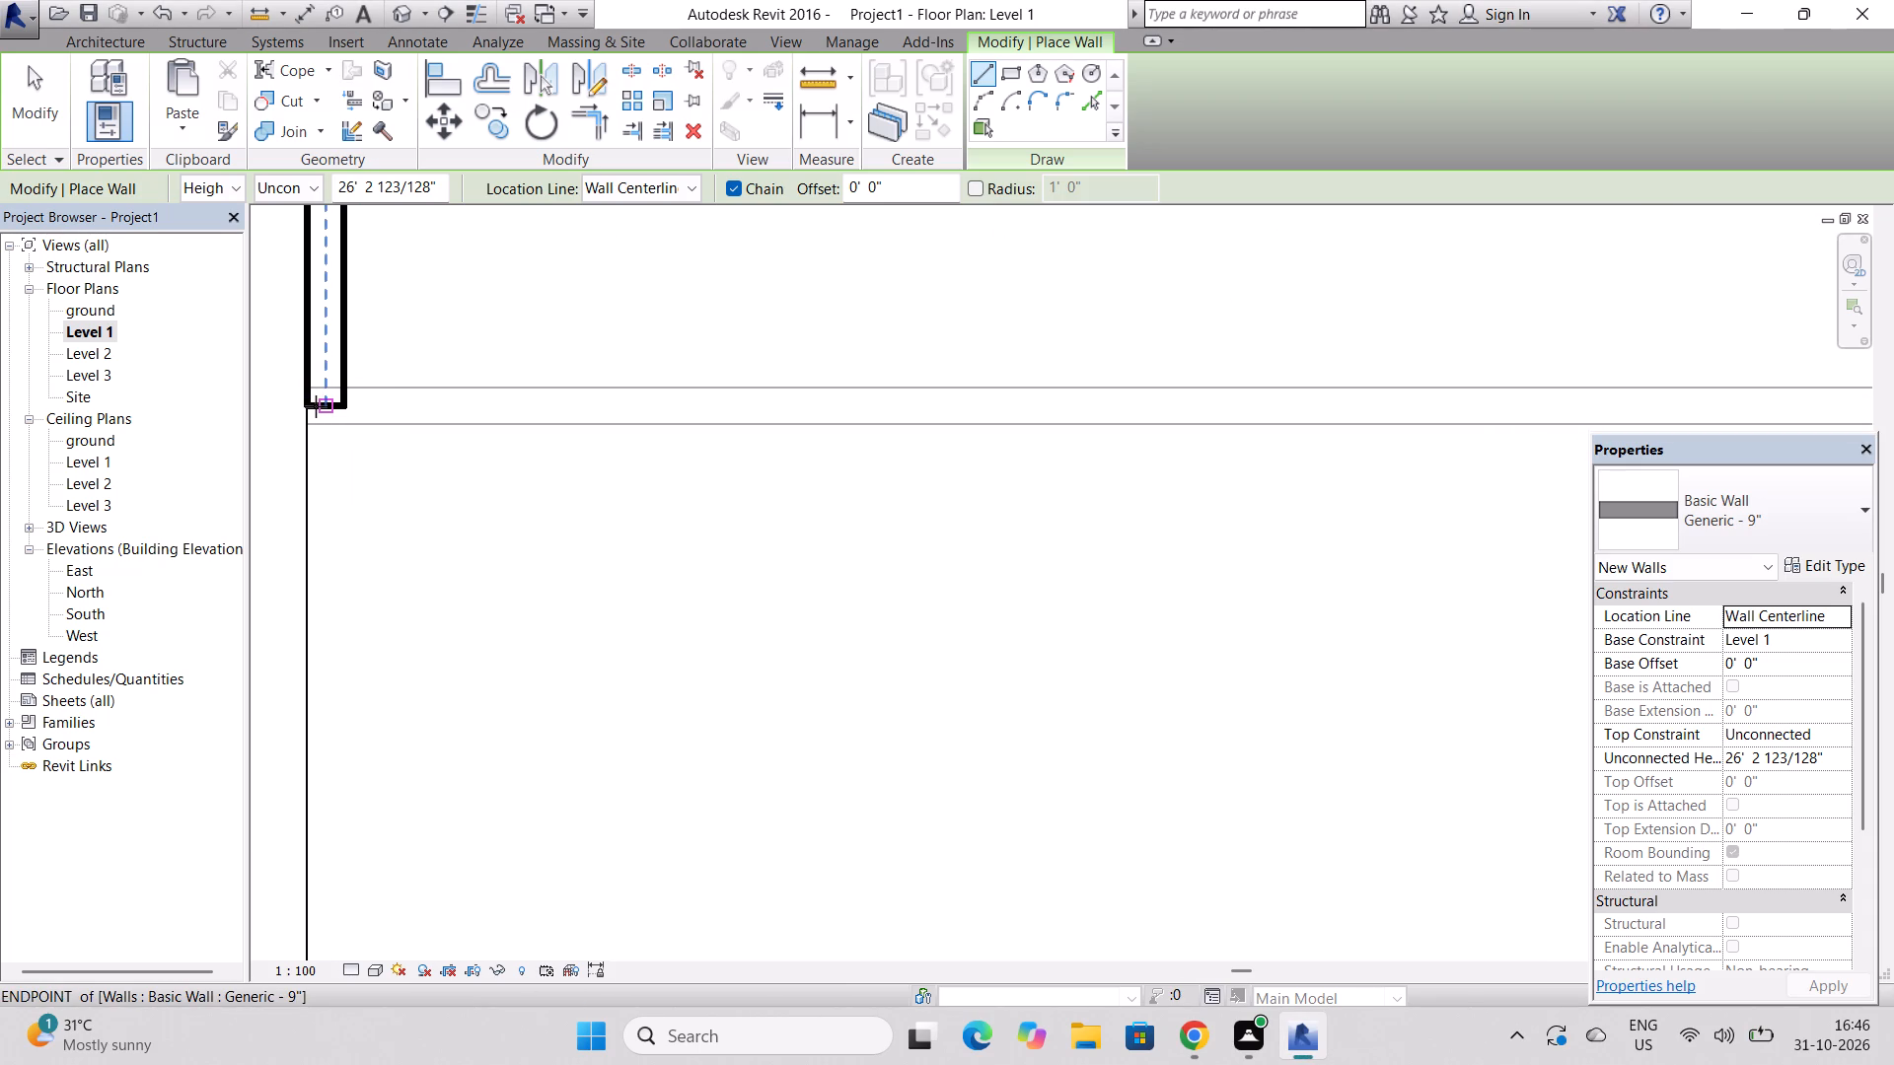
pyautogui.click(316, 406)
pyautogui.scroll(-11, 316, 406)
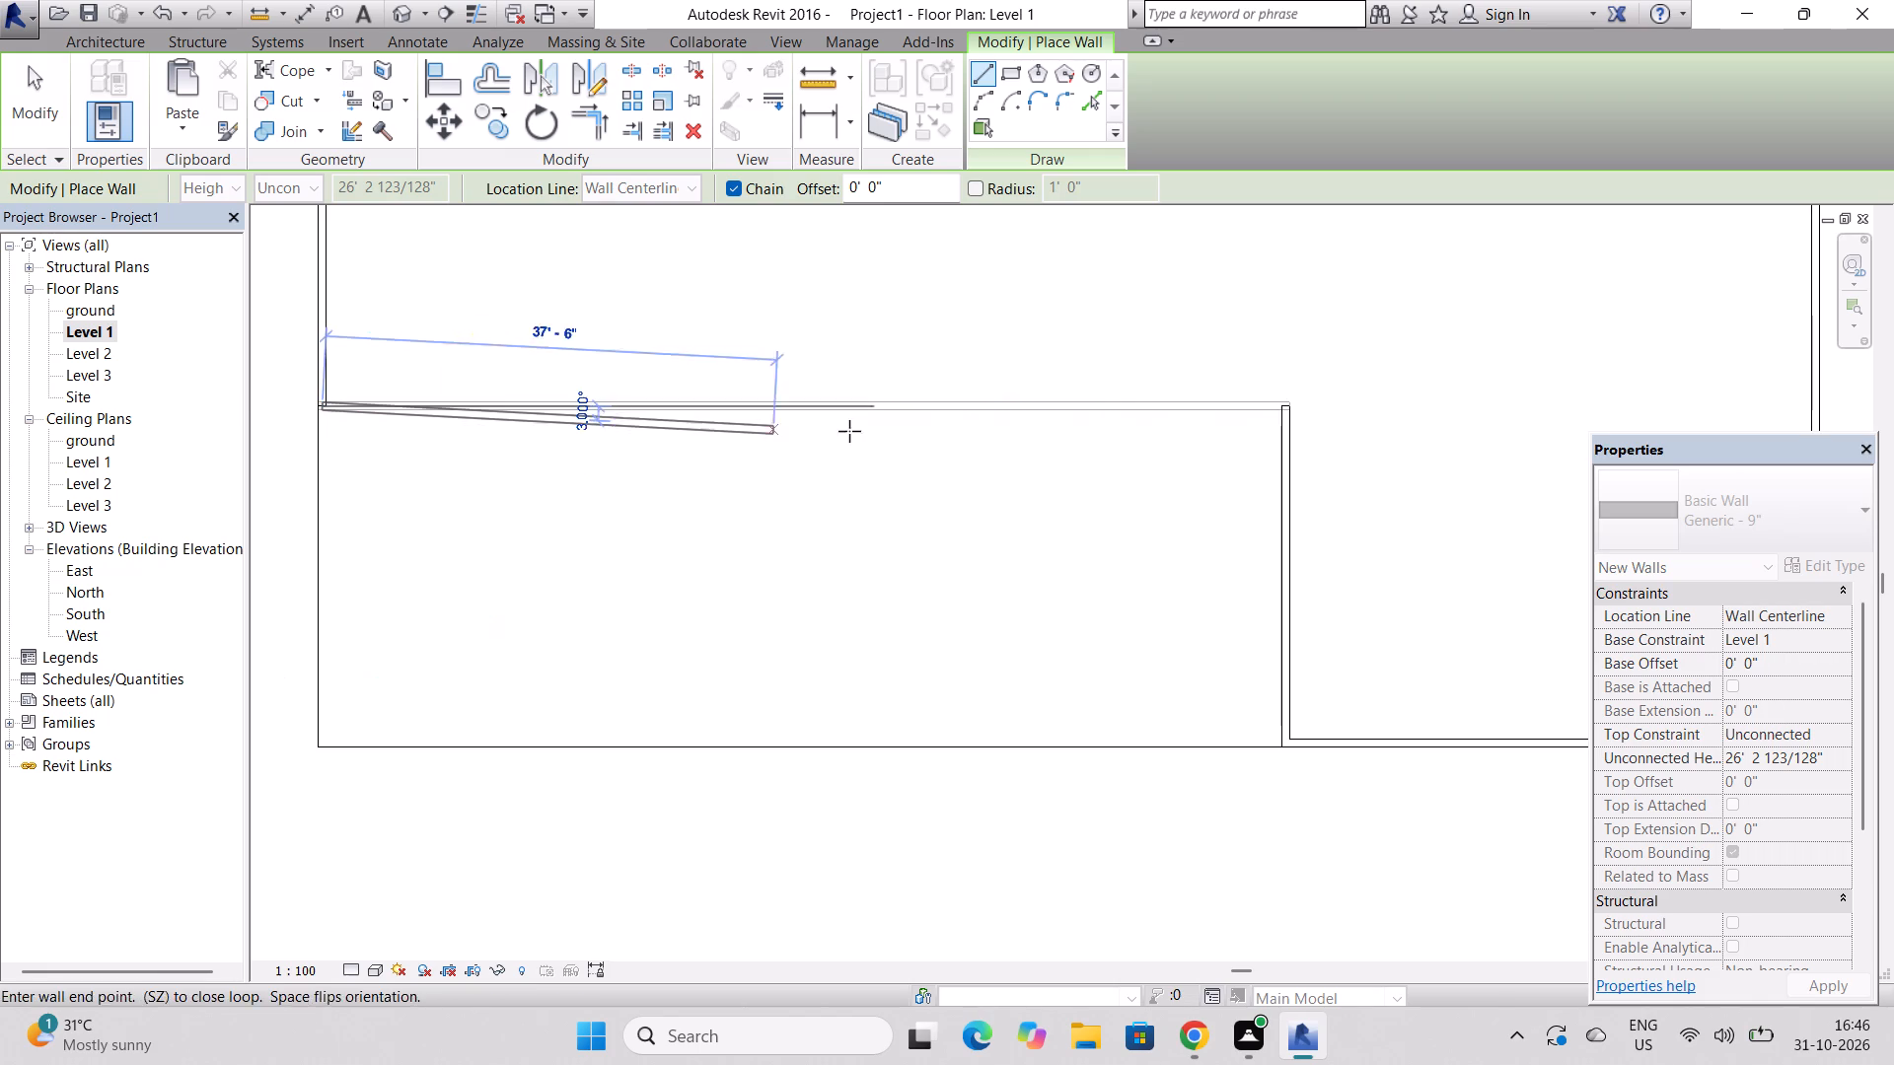
pyautogui.scroll(3, 1273, 405)
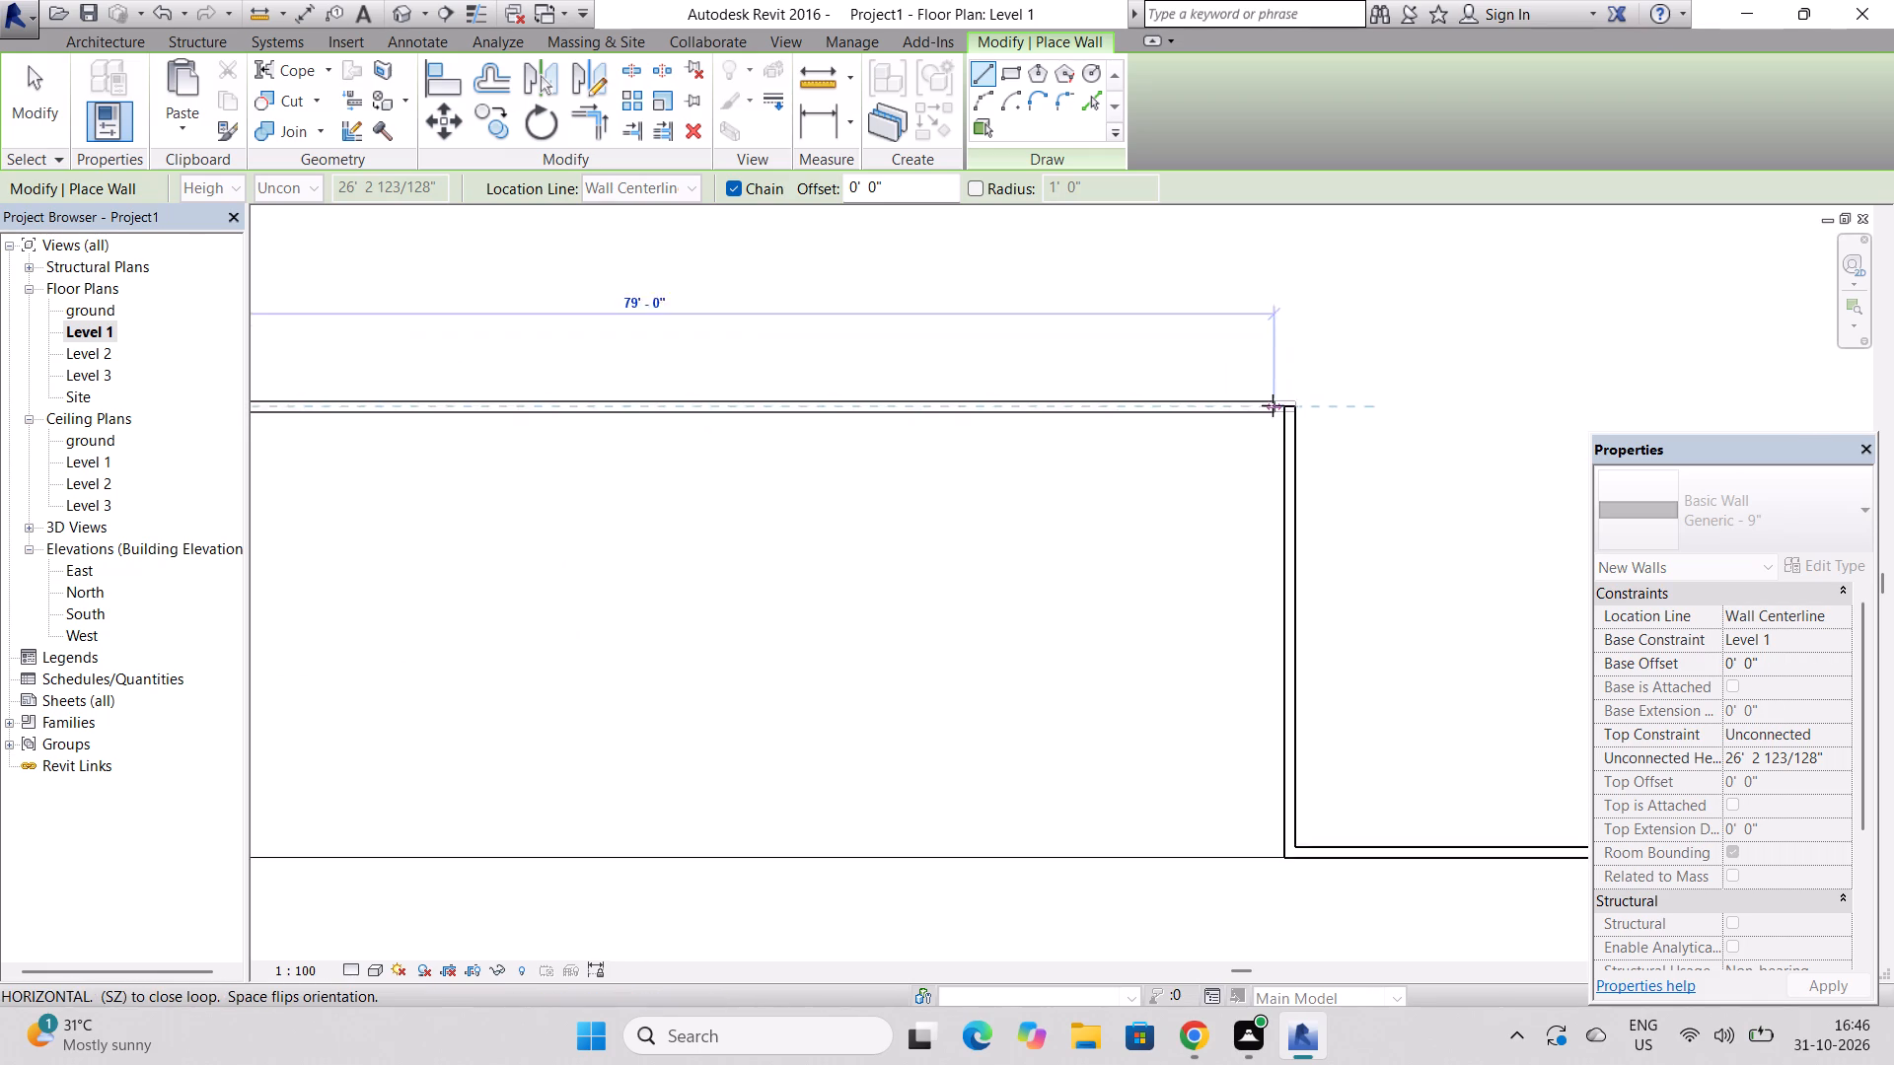
pyautogui.scroll(8, 1273, 405)
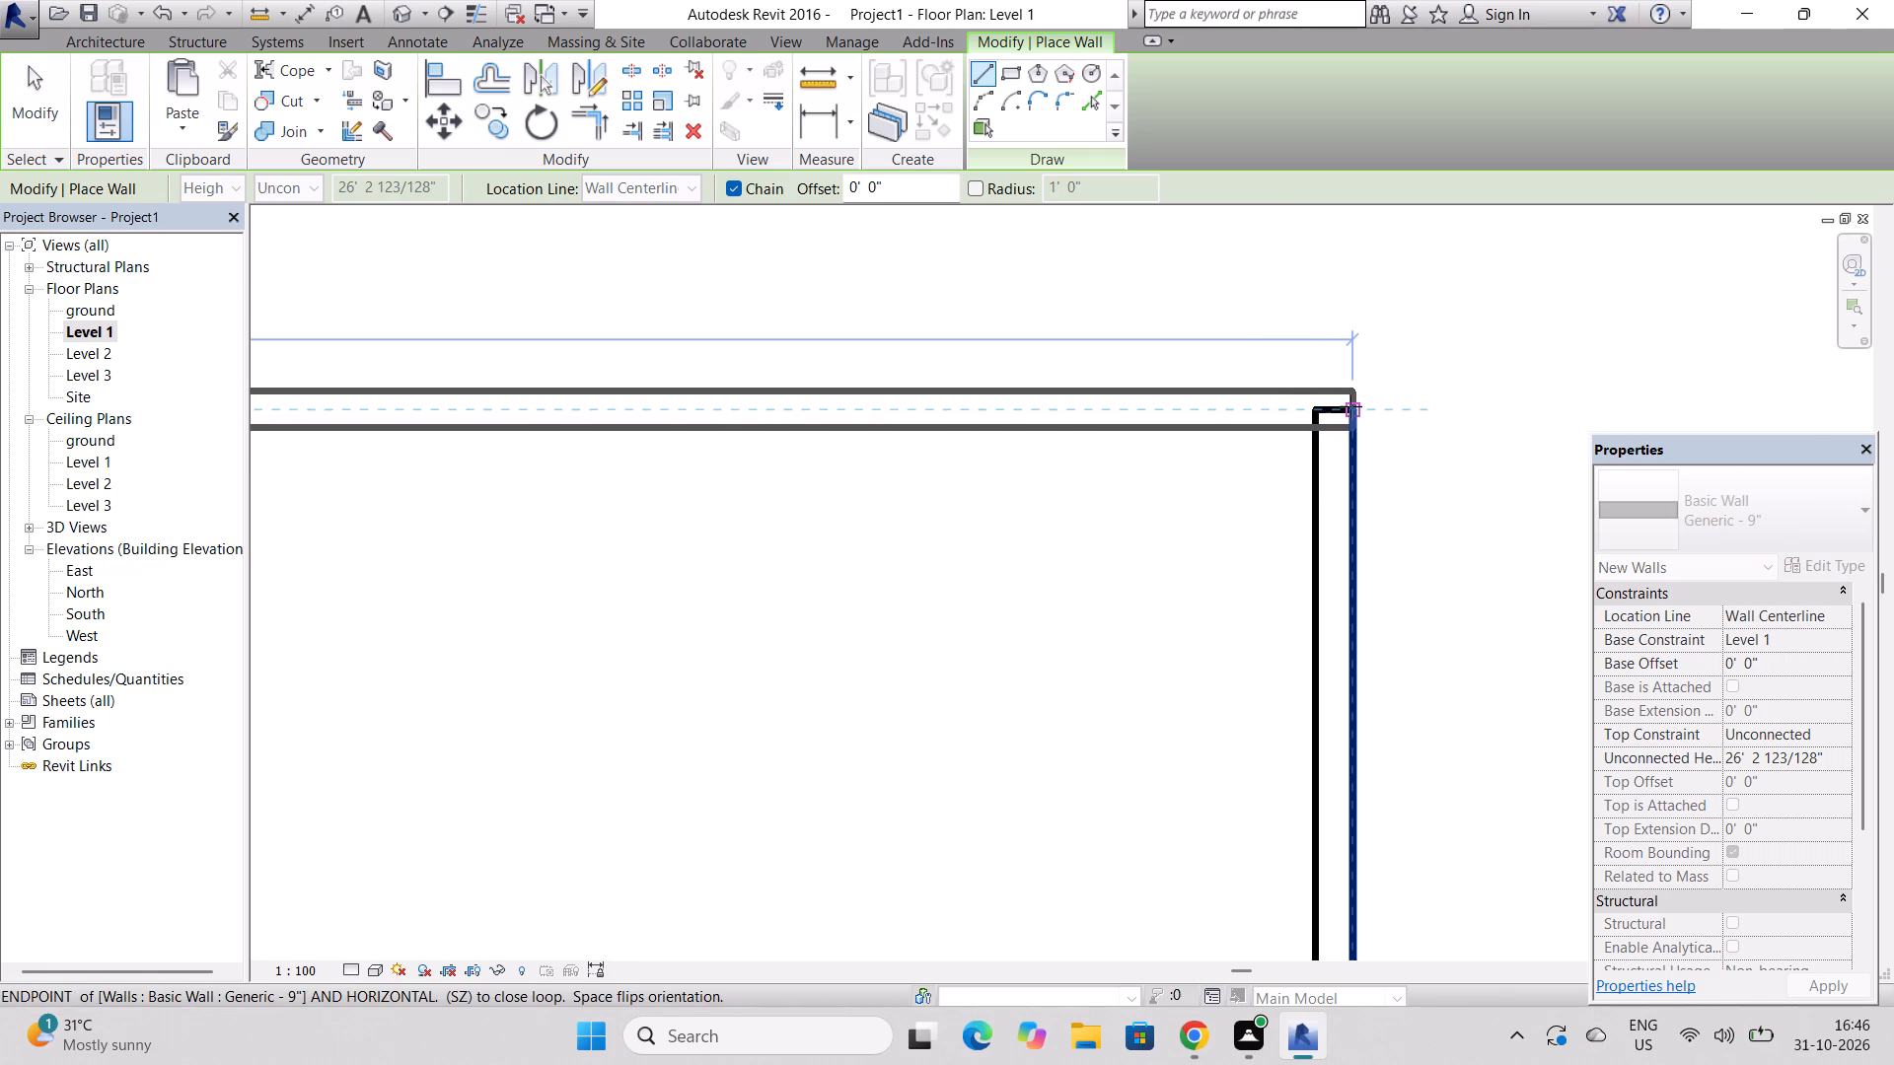
pyautogui.click(1350, 406)
pyautogui.scroll(-10, 1363, 408)
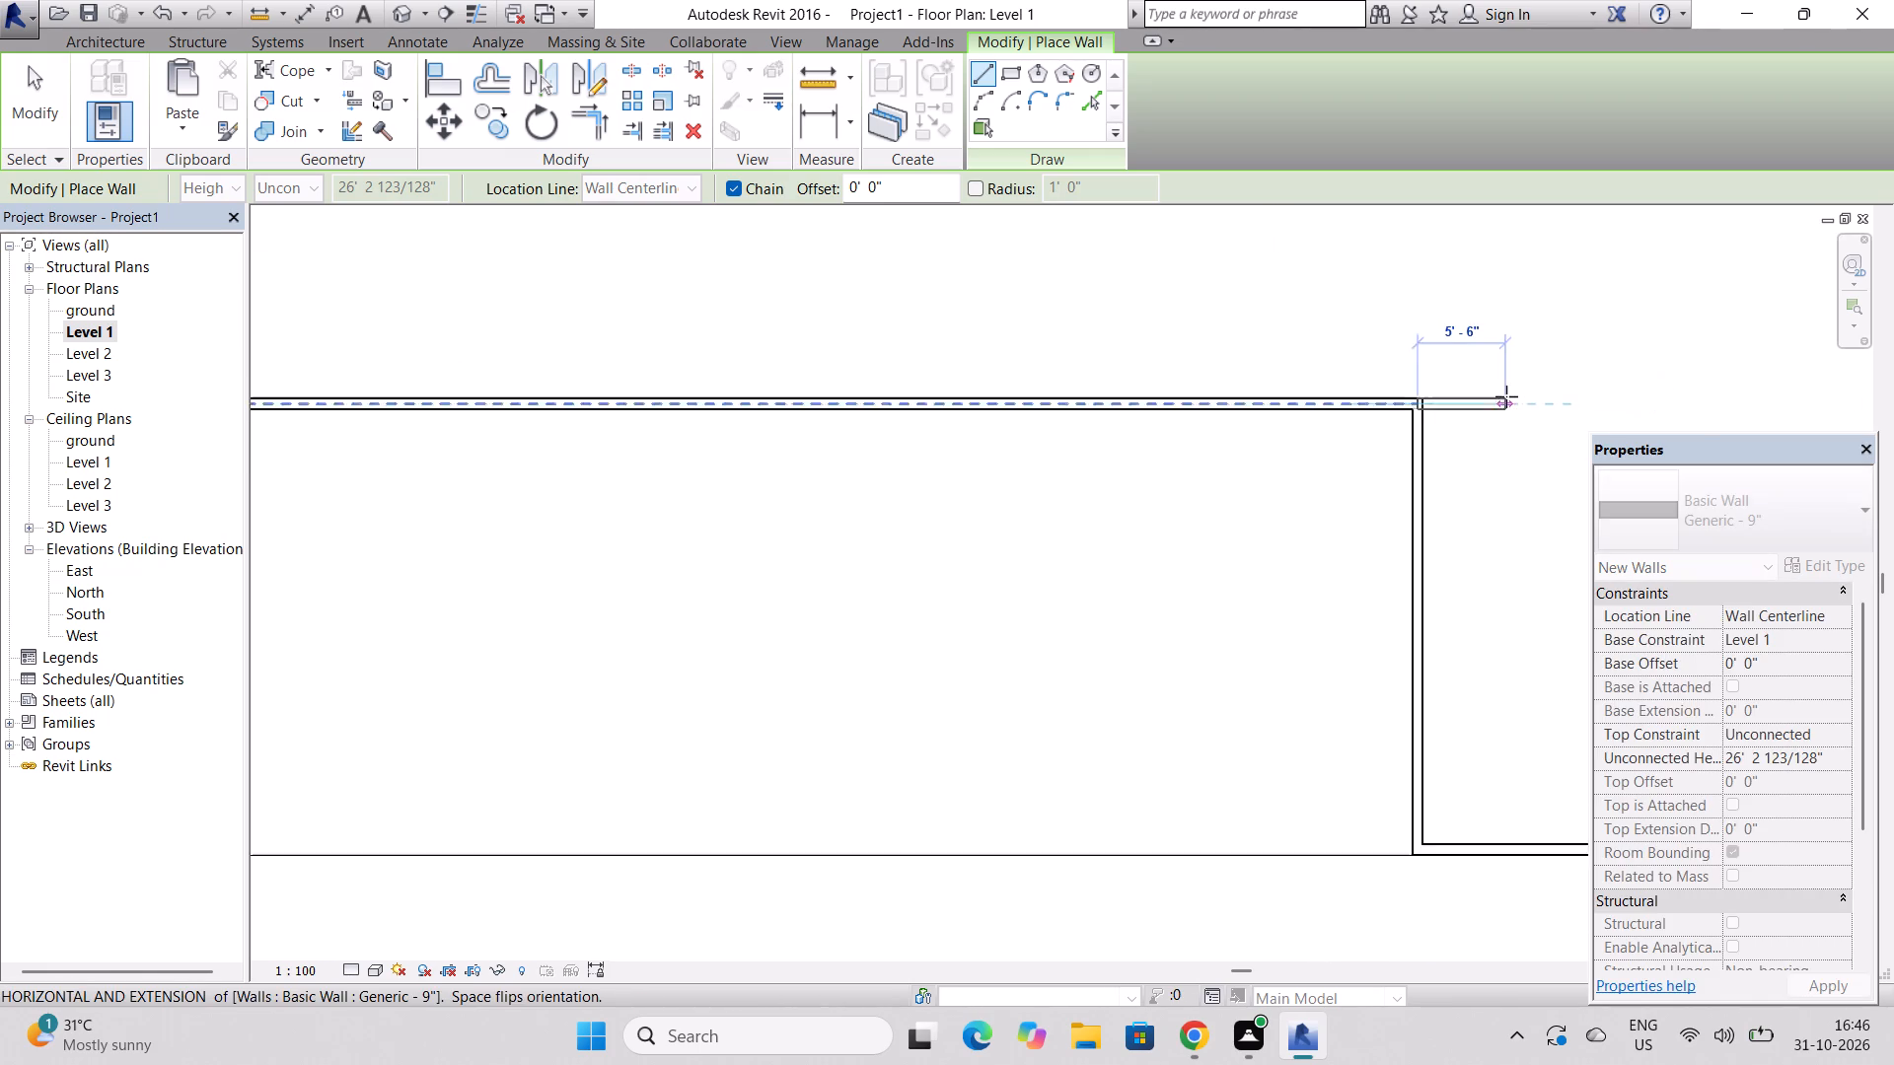
pyautogui.press('Escape')
pyautogui.press('Escape')
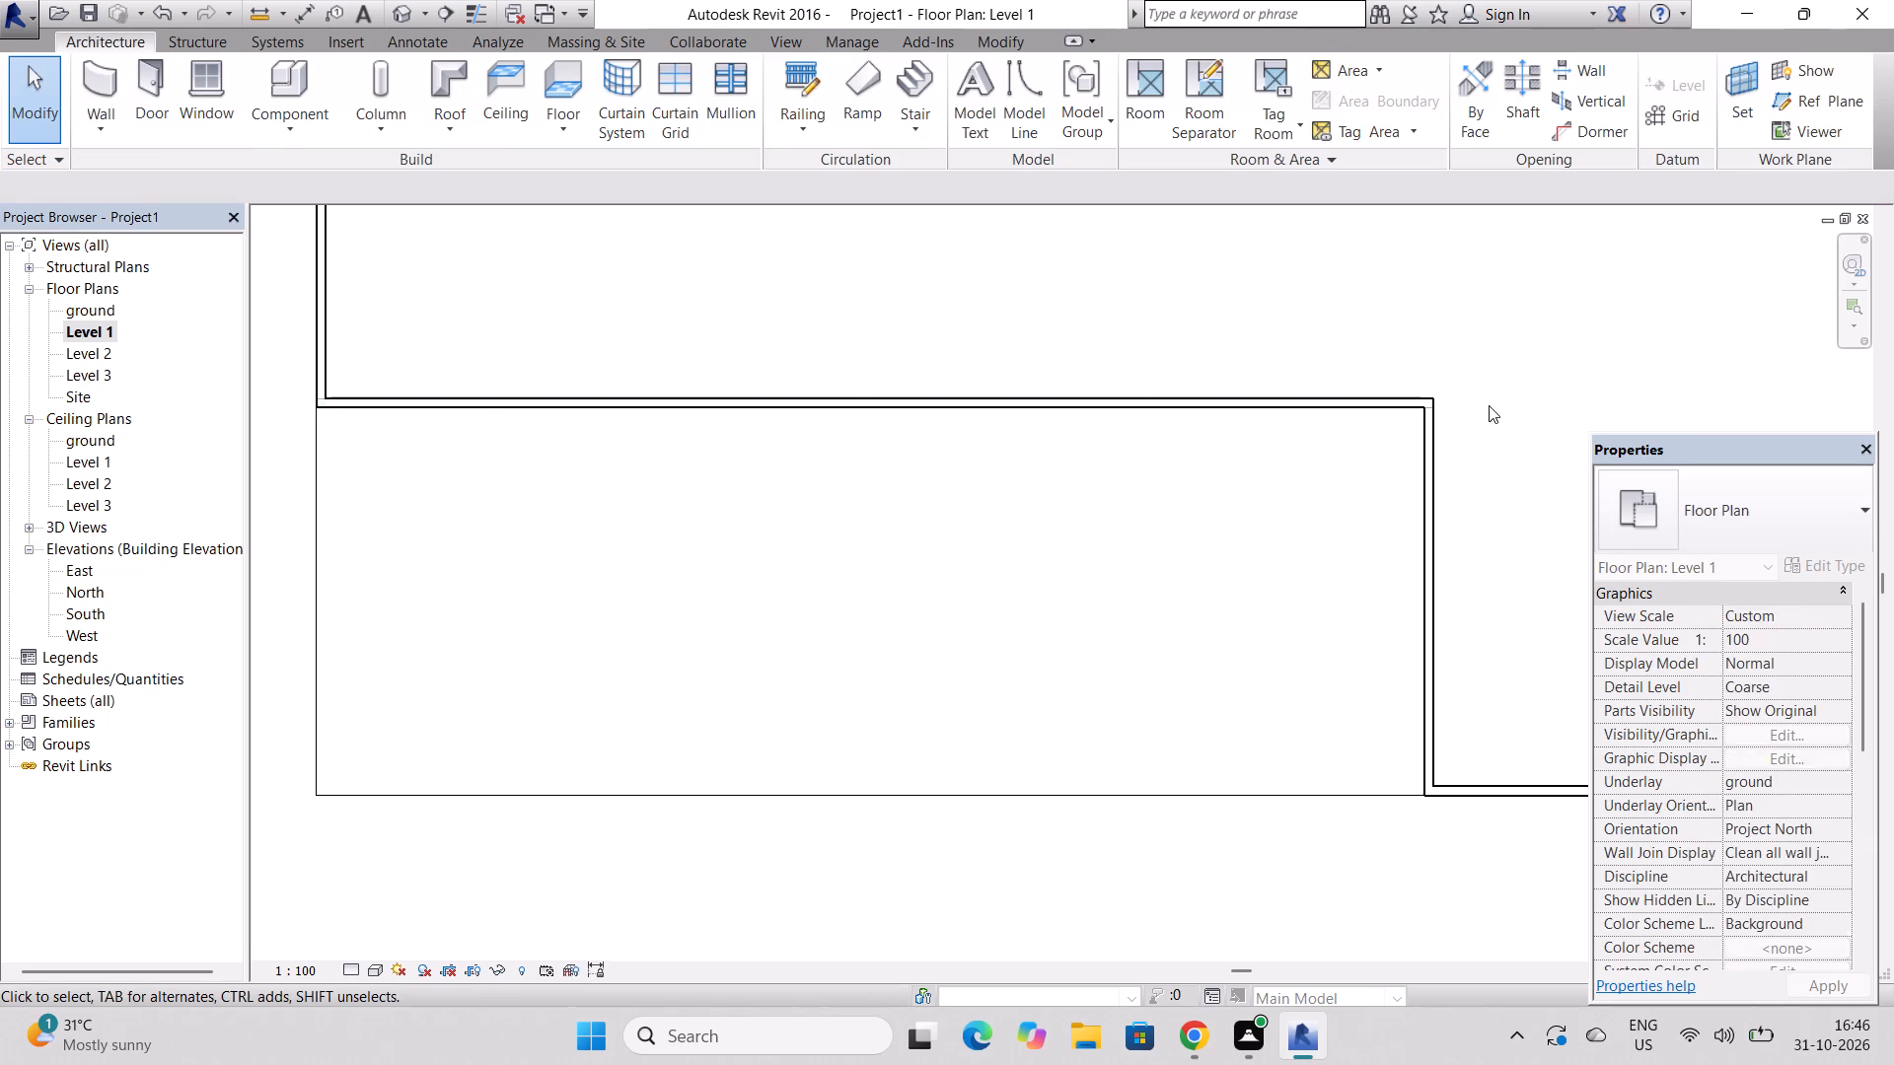
pyautogui.scroll(-3, 1489, 405)
pyautogui.scroll(-1, 1425, 465)
pyautogui.scroll(-2, 1305, 499)
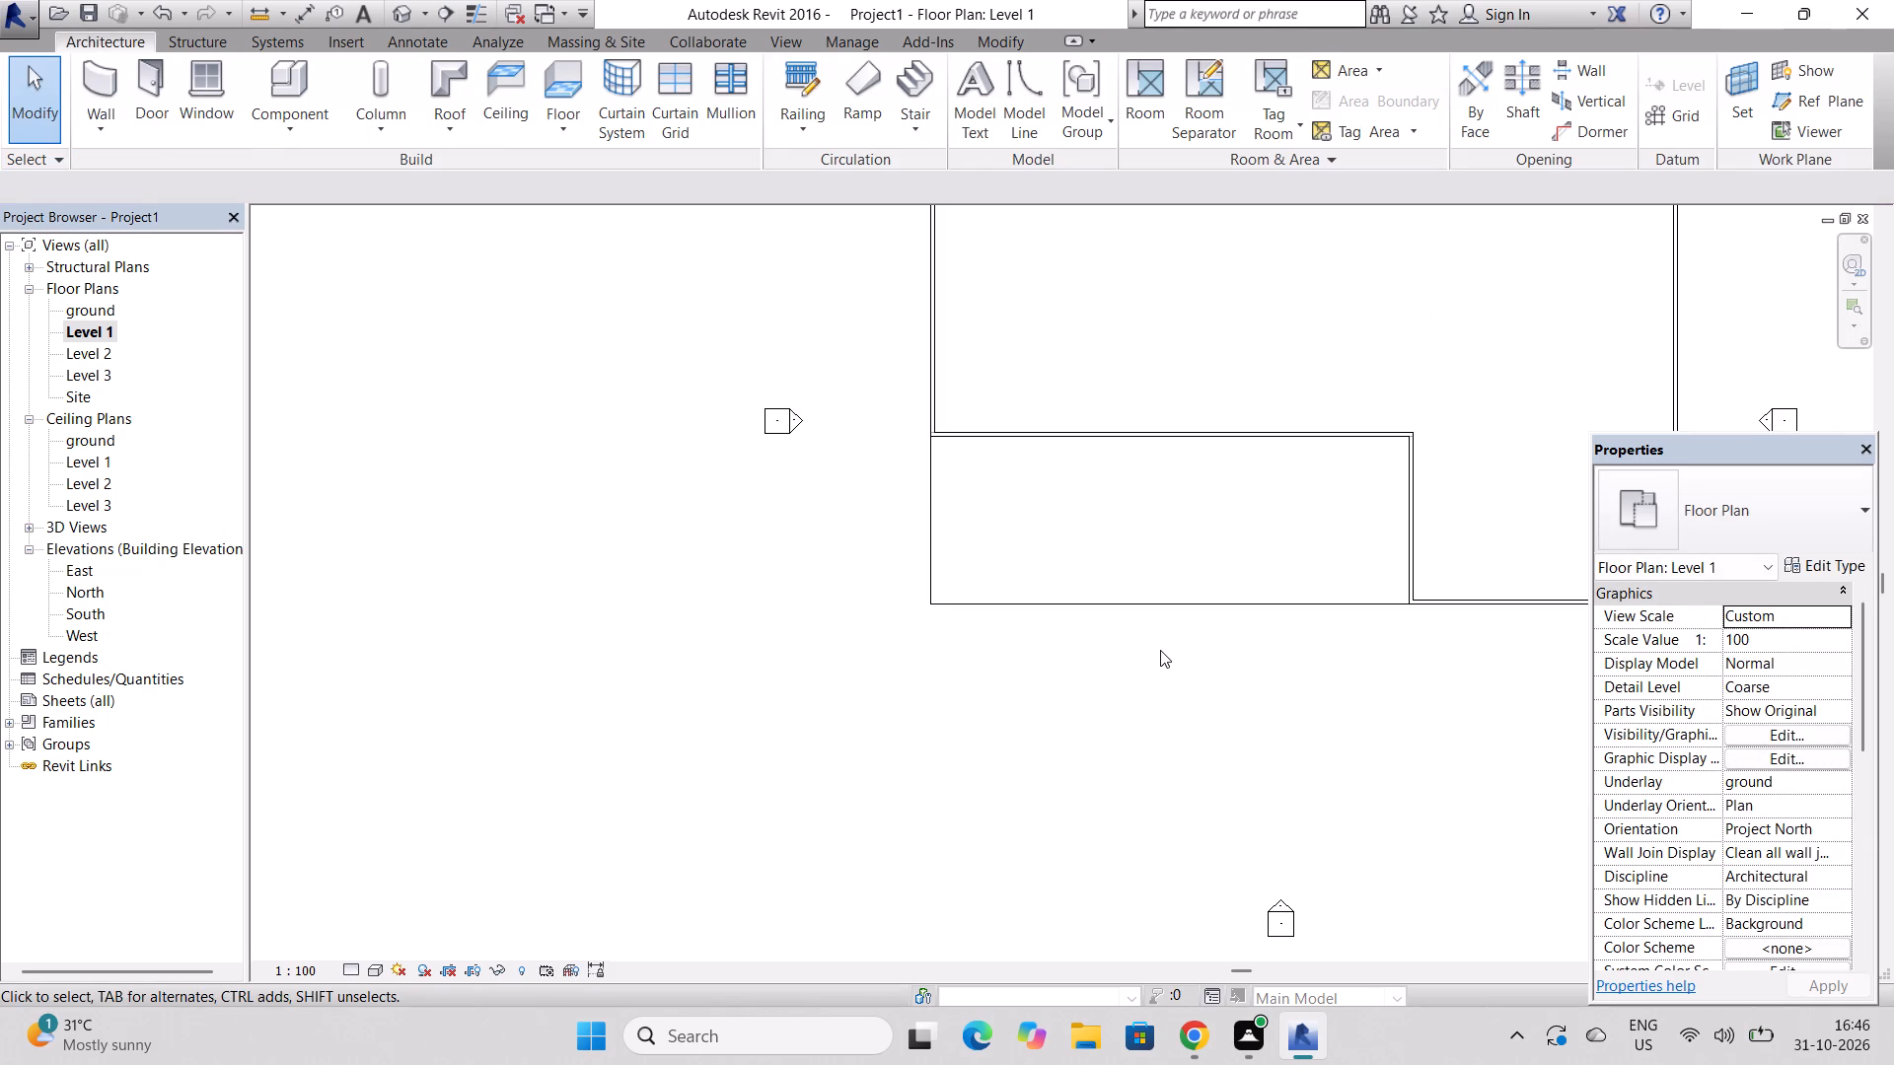
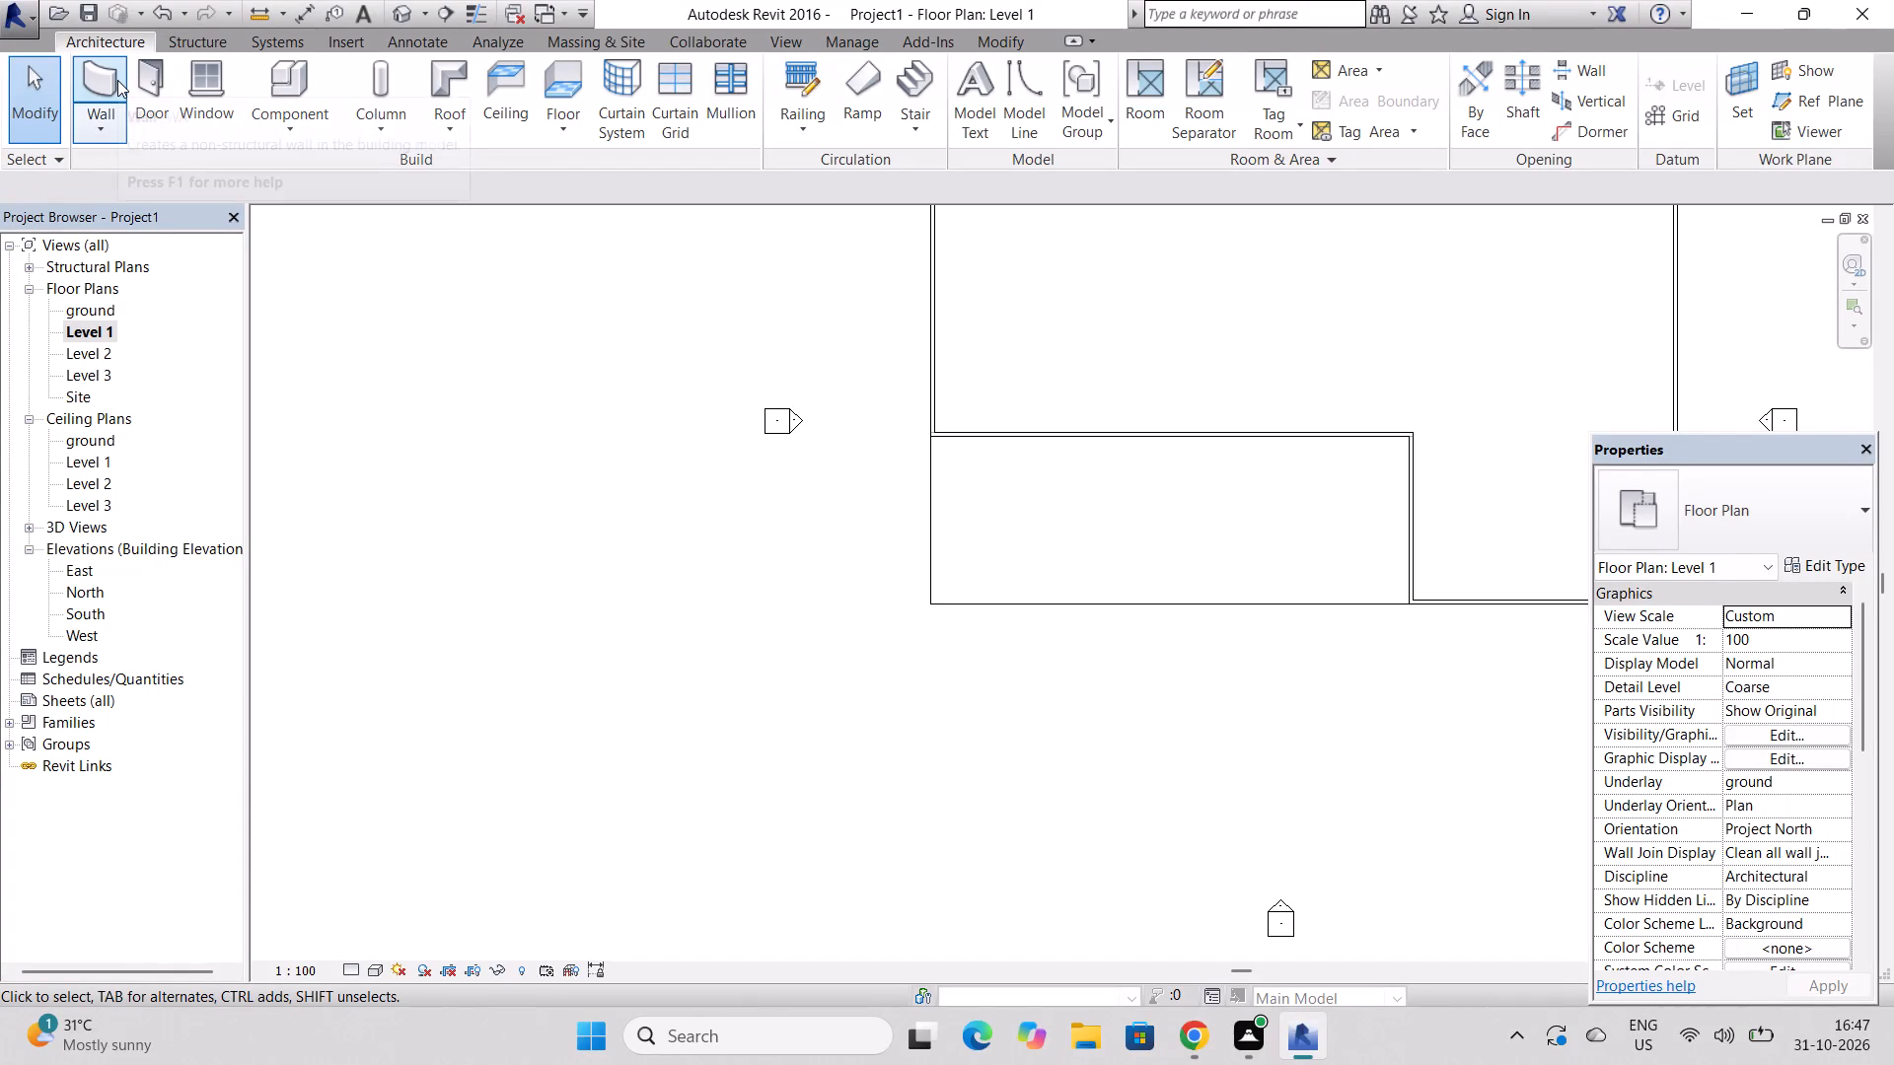
# On the ground floor plan, start placing a door and open the US Imperial Doors family folder, dismissing the licence notice.
pyautogui.doubleClick(82, 311)
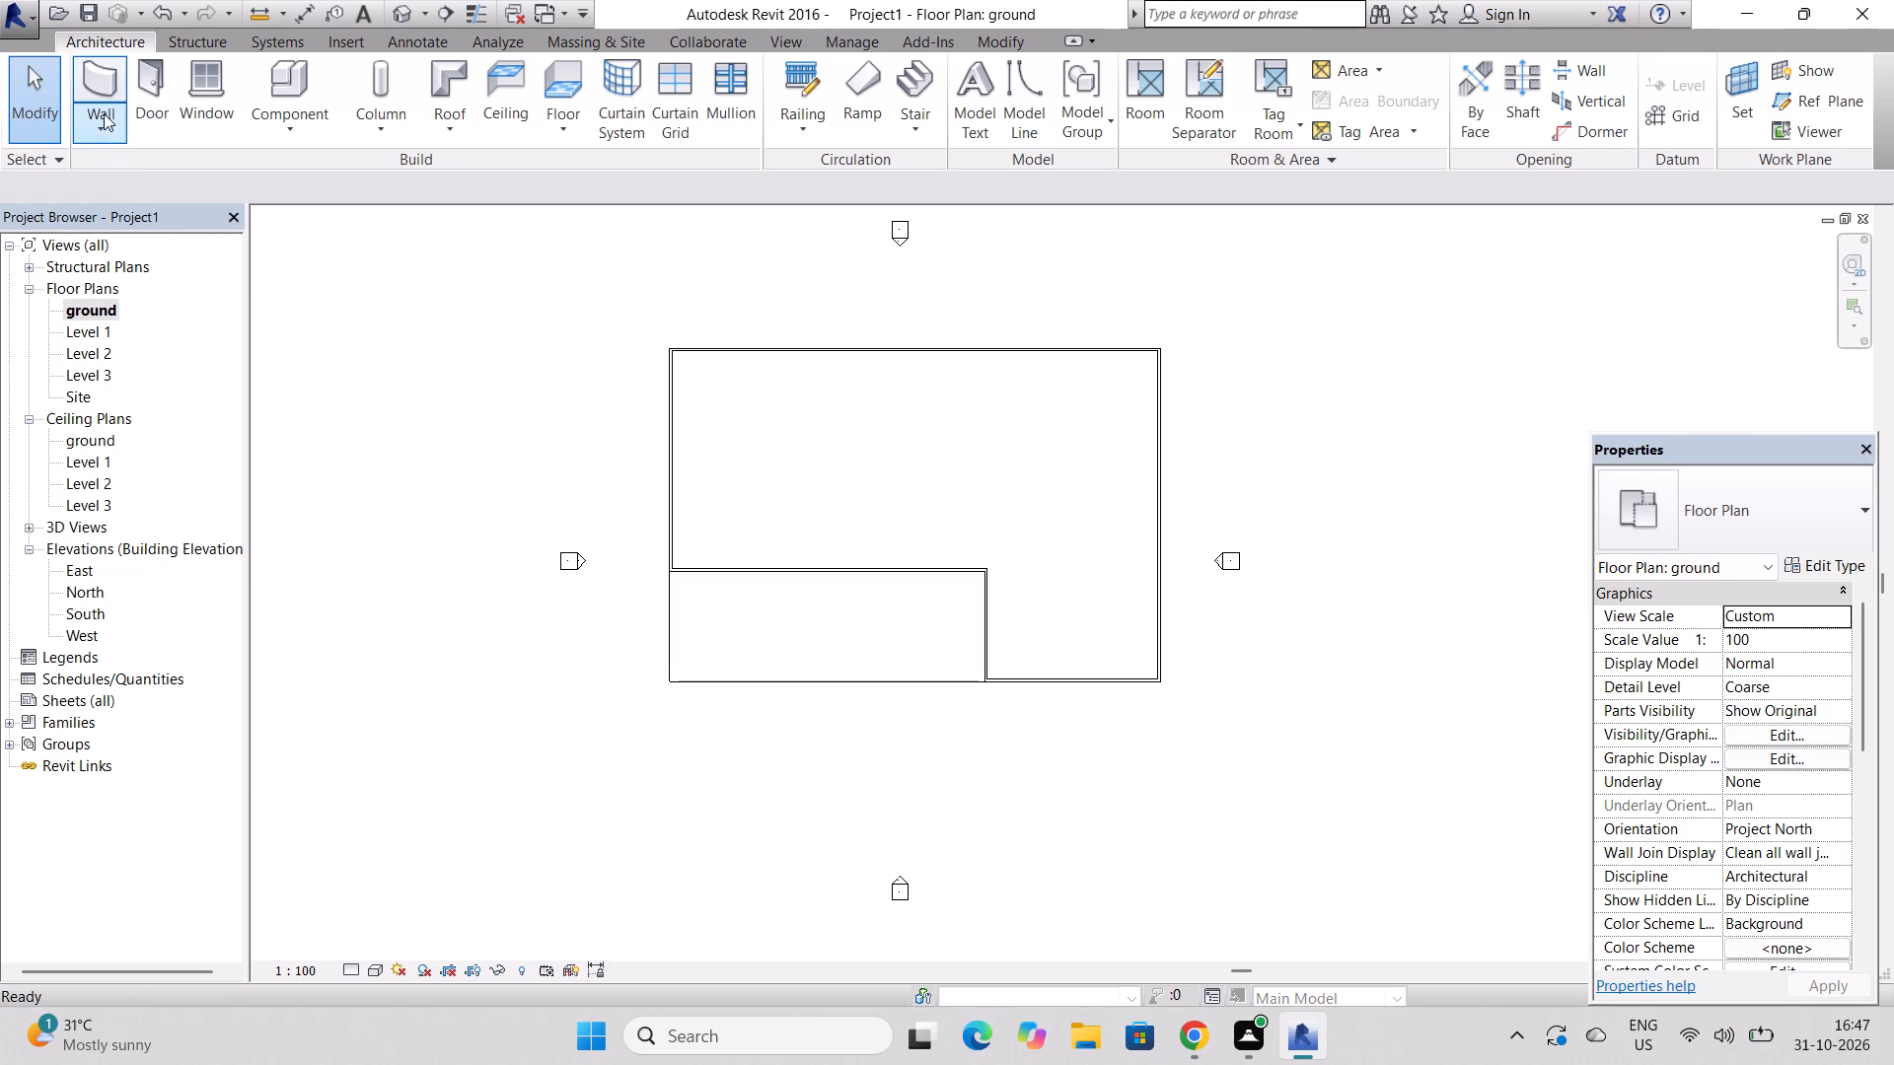
pyautogui.click(148, 75)
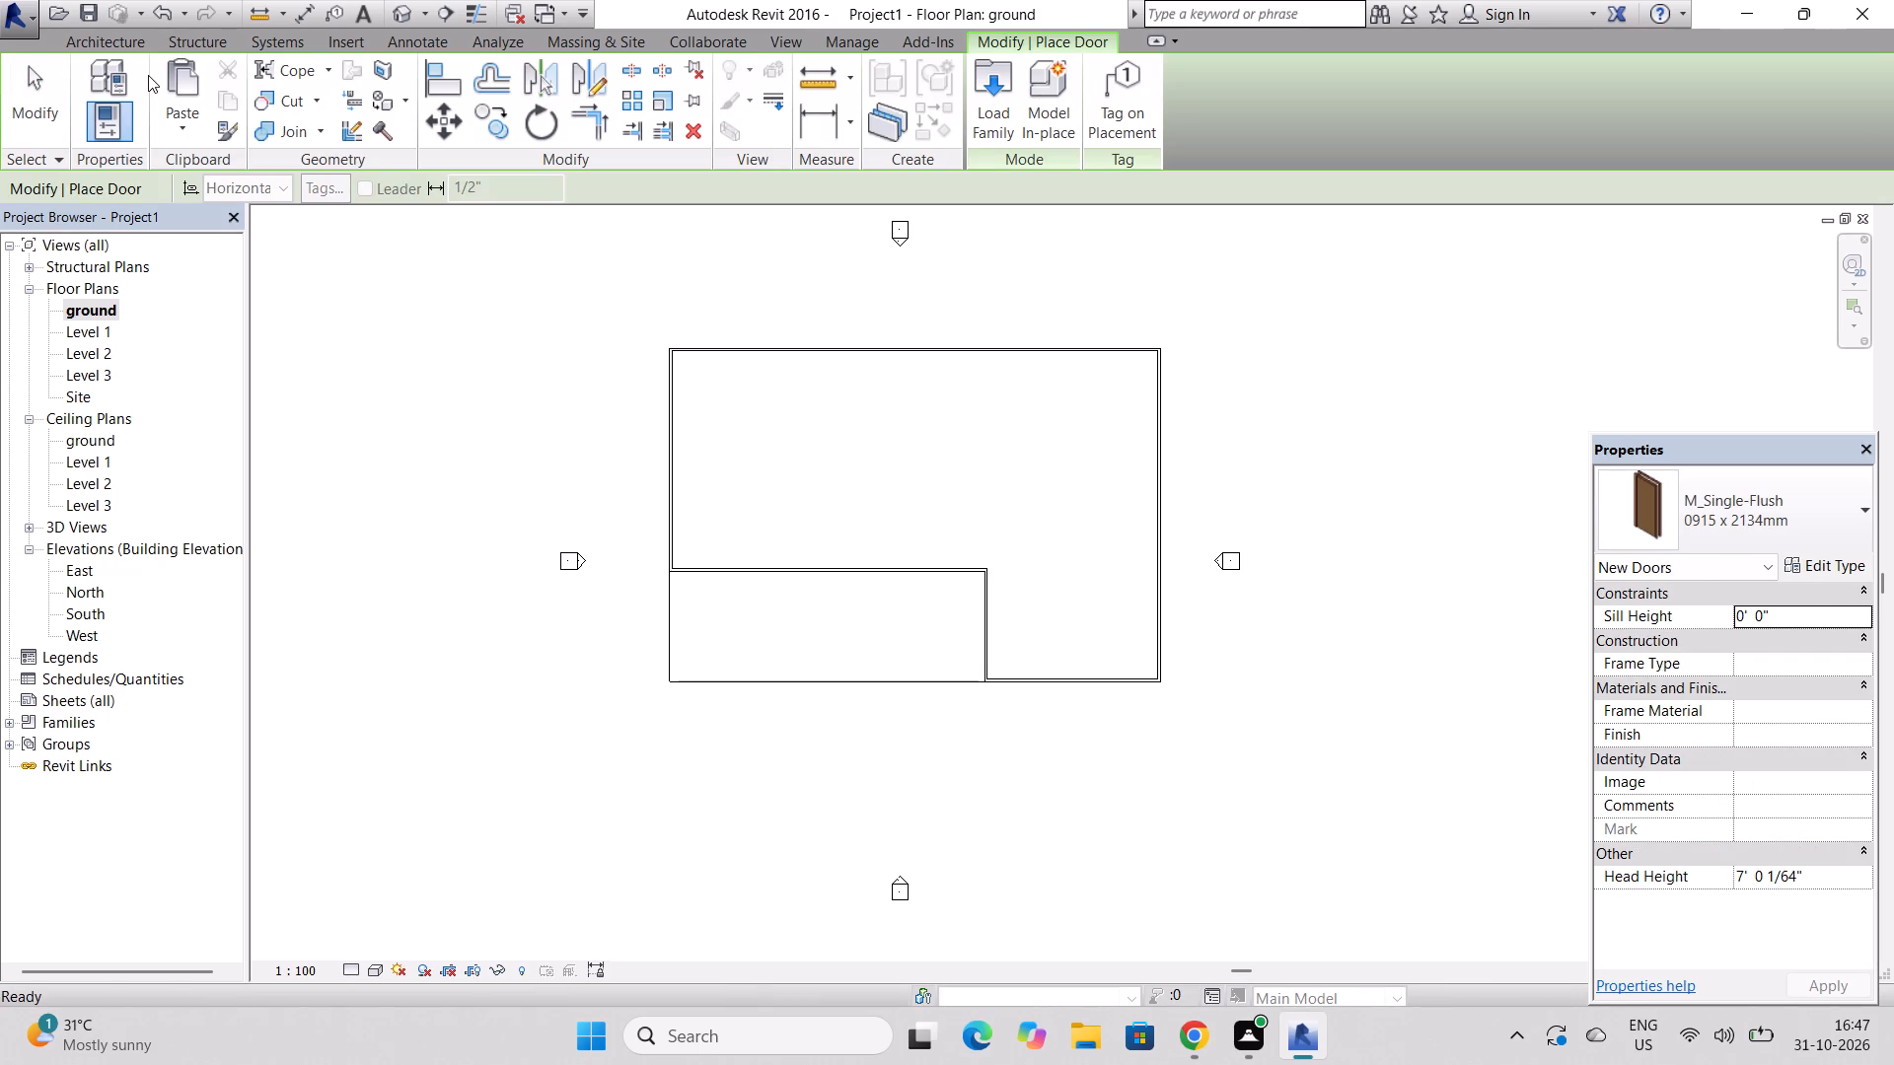
pyautogui.doubleClick(991, 115)
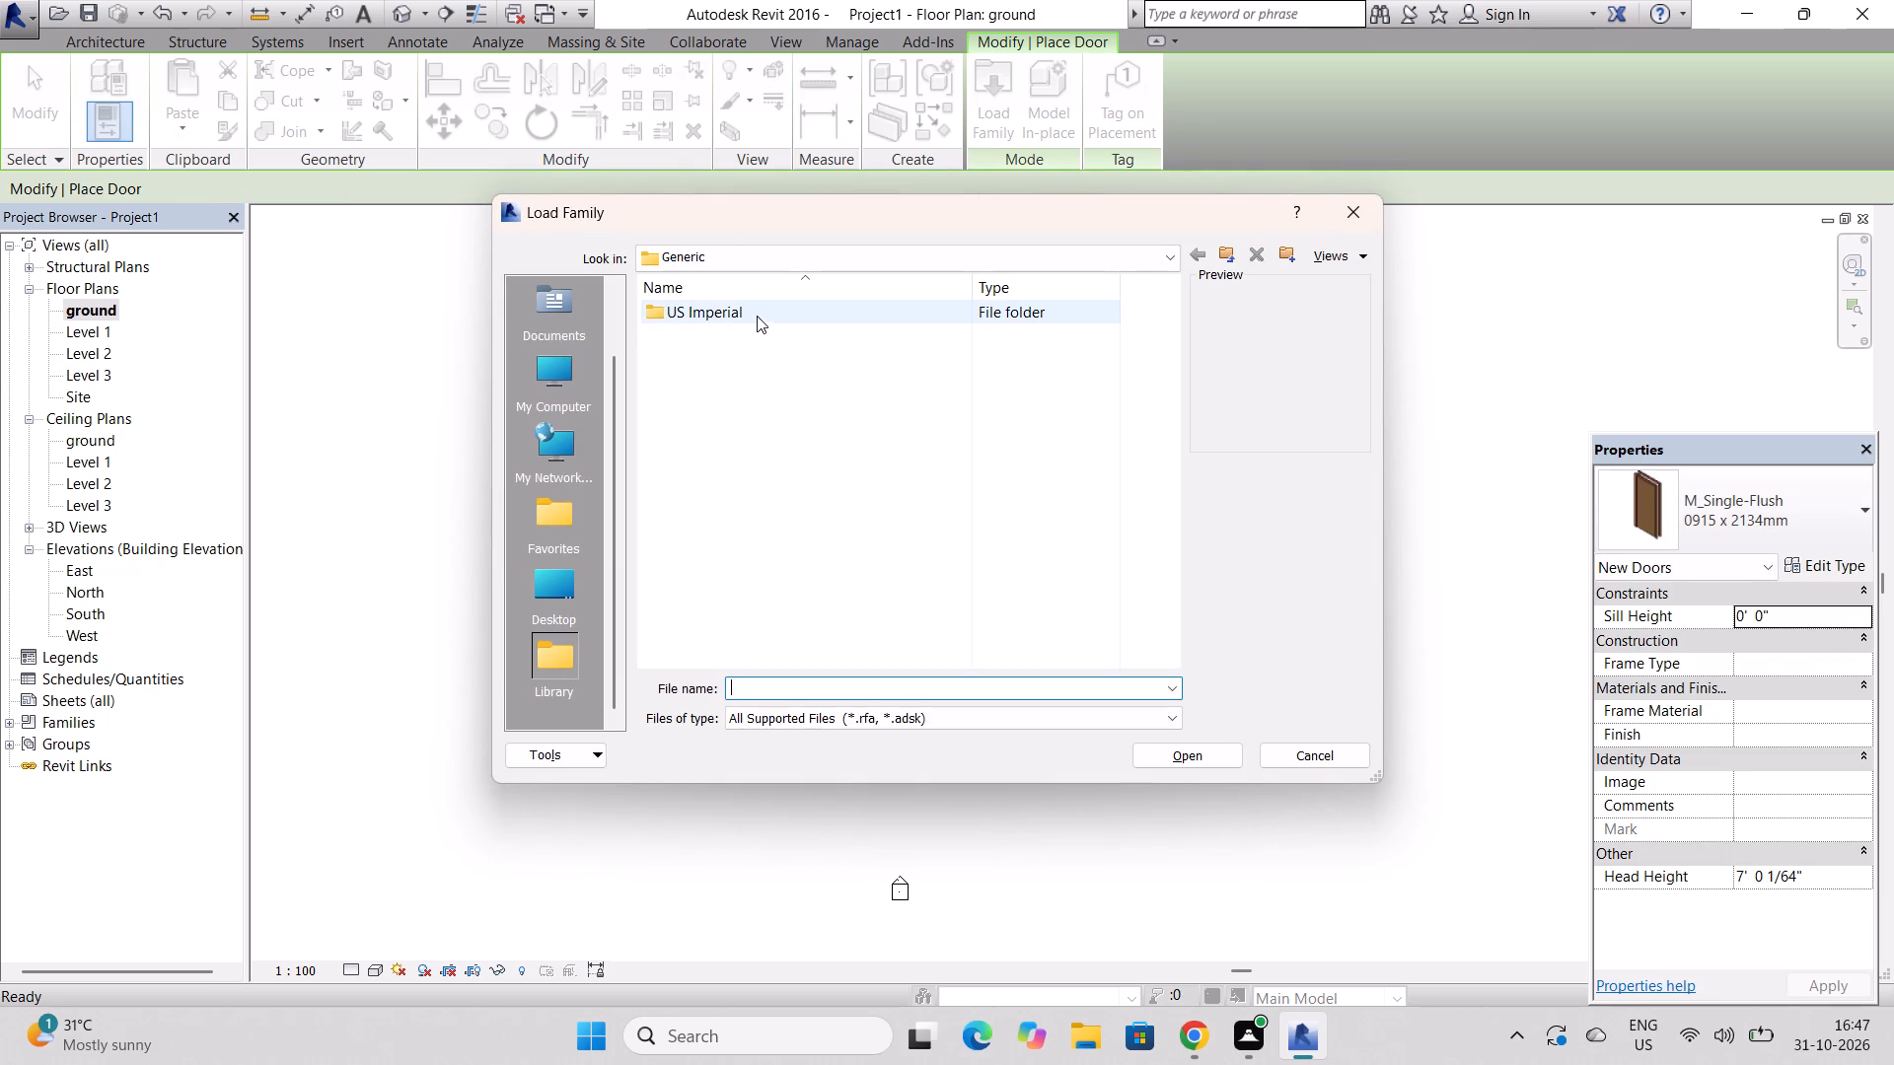
pyautogui.doubleClick(757, 303)
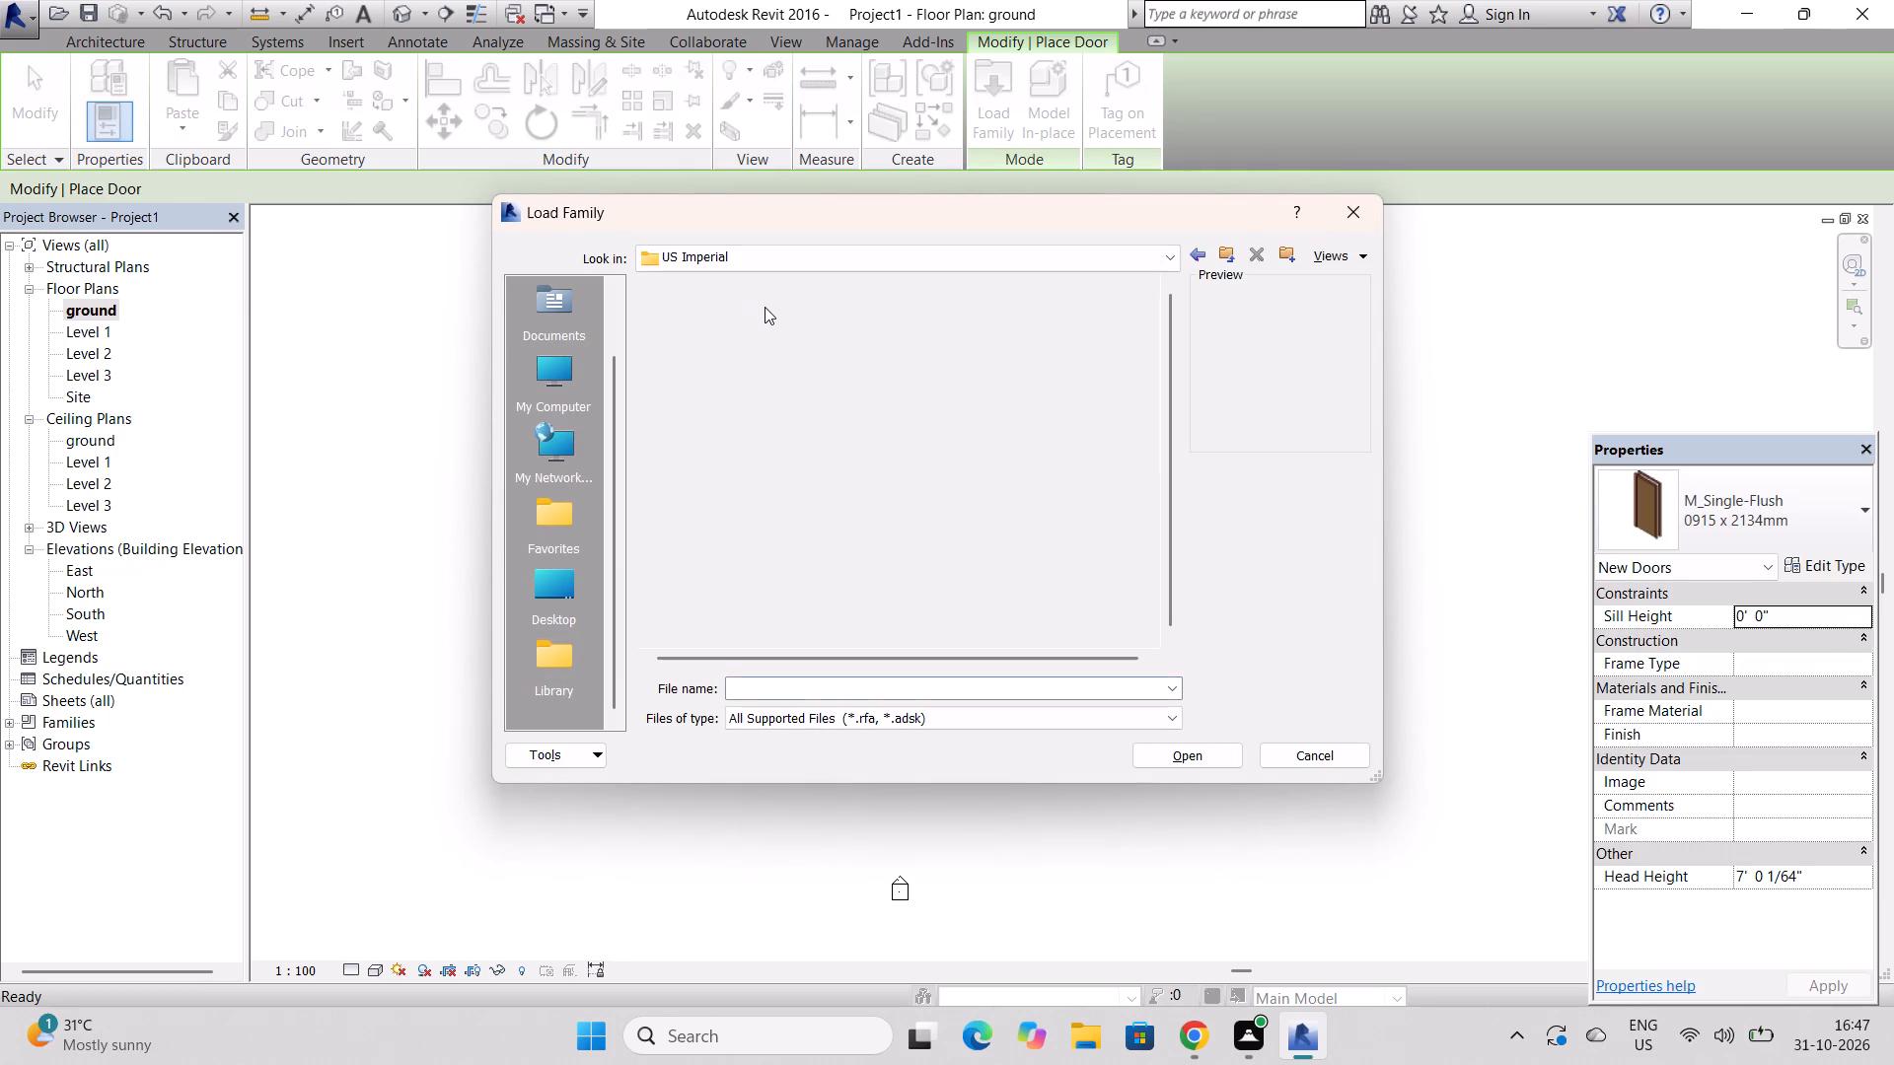
pyautogui.scroll(-3, 766, 323)
pyautogui.scroll(3, 784, 341)
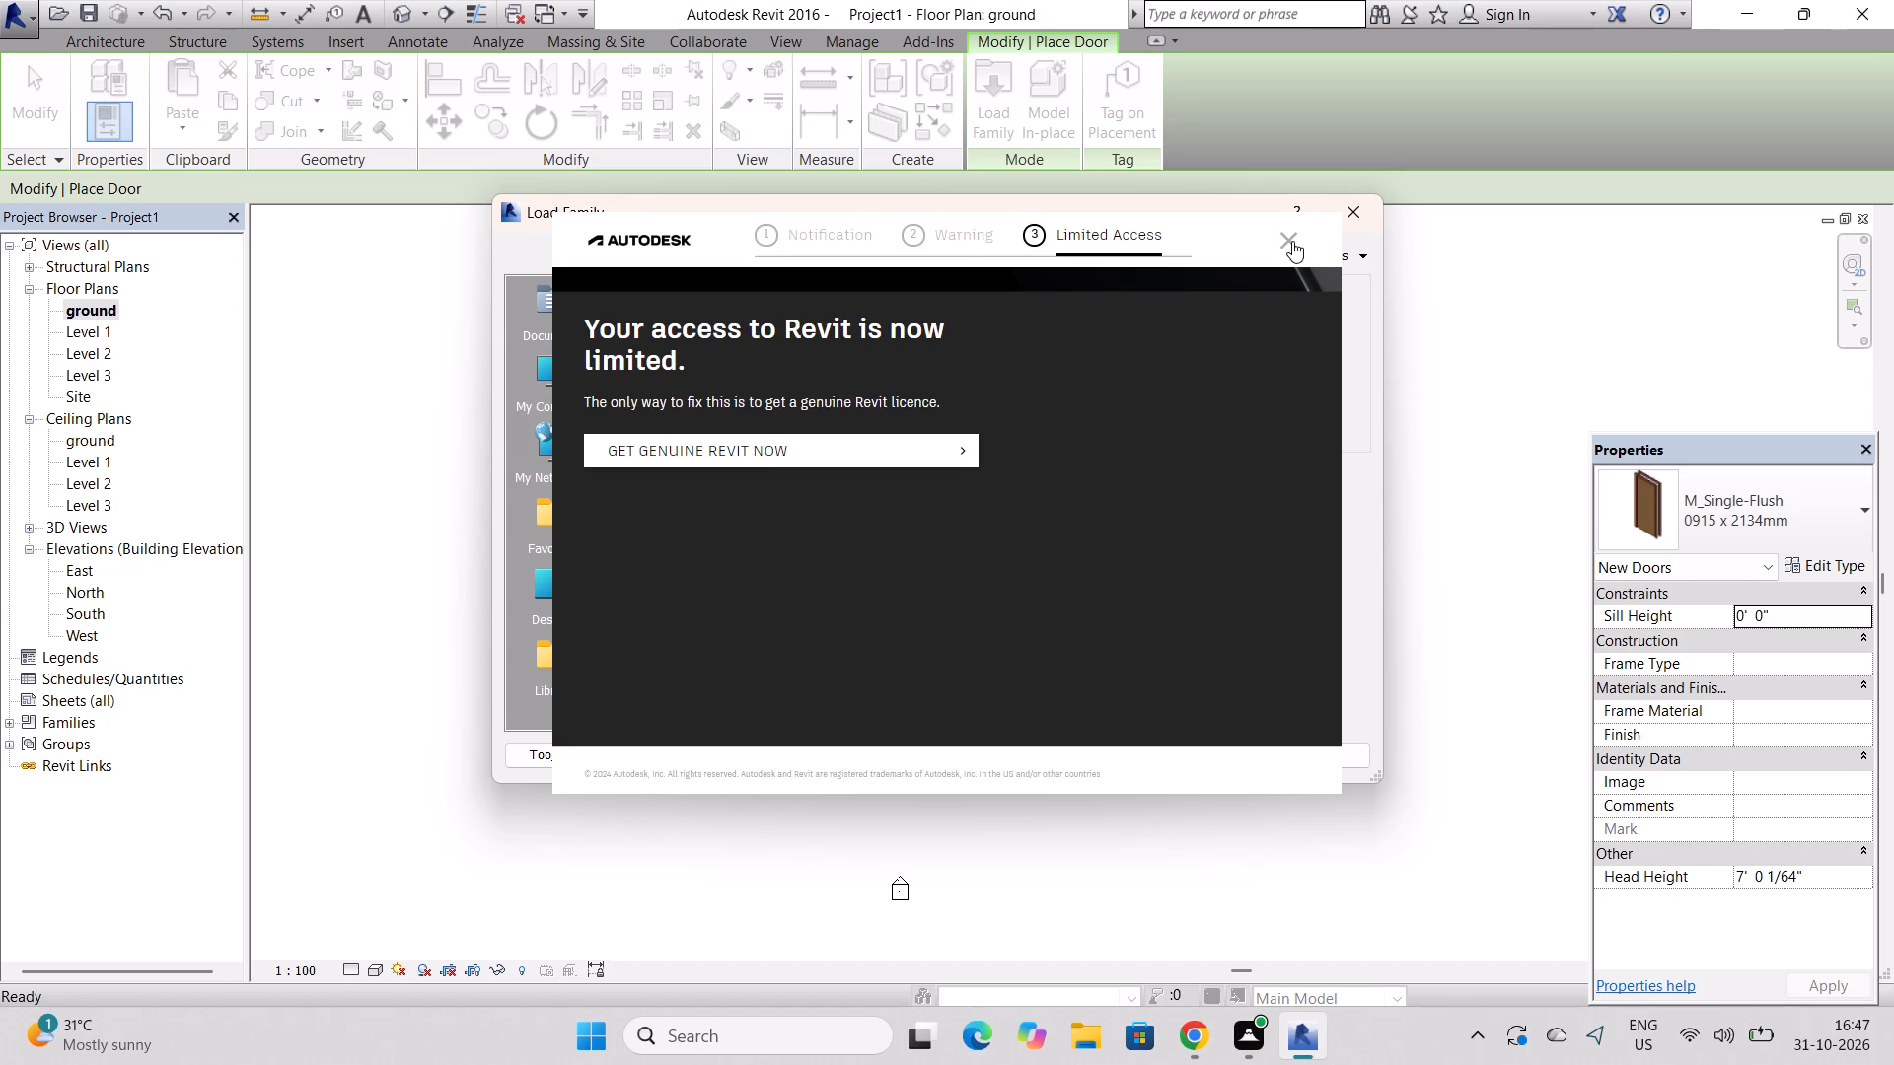
pyautogui.click(1292, 241)
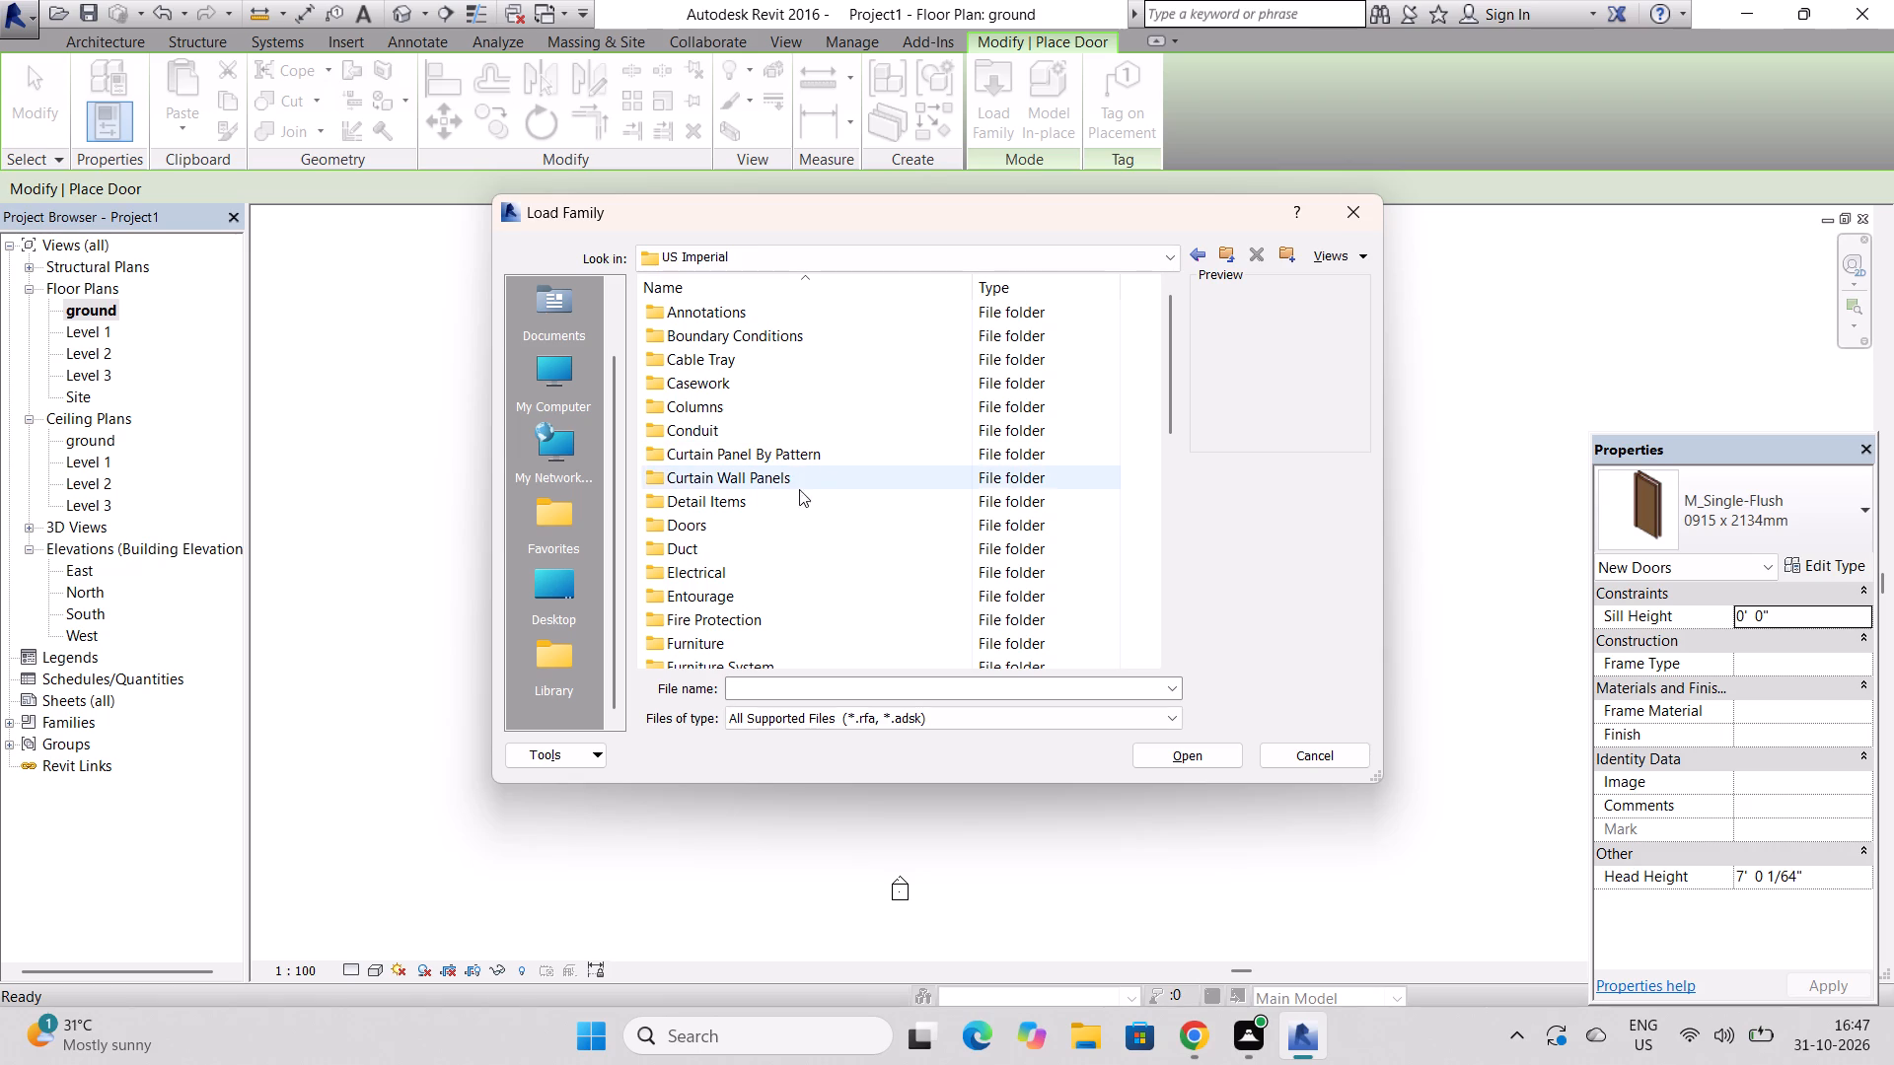
pyautogui.click(721, 532)
pyautogui.doubleClick(720, 528)
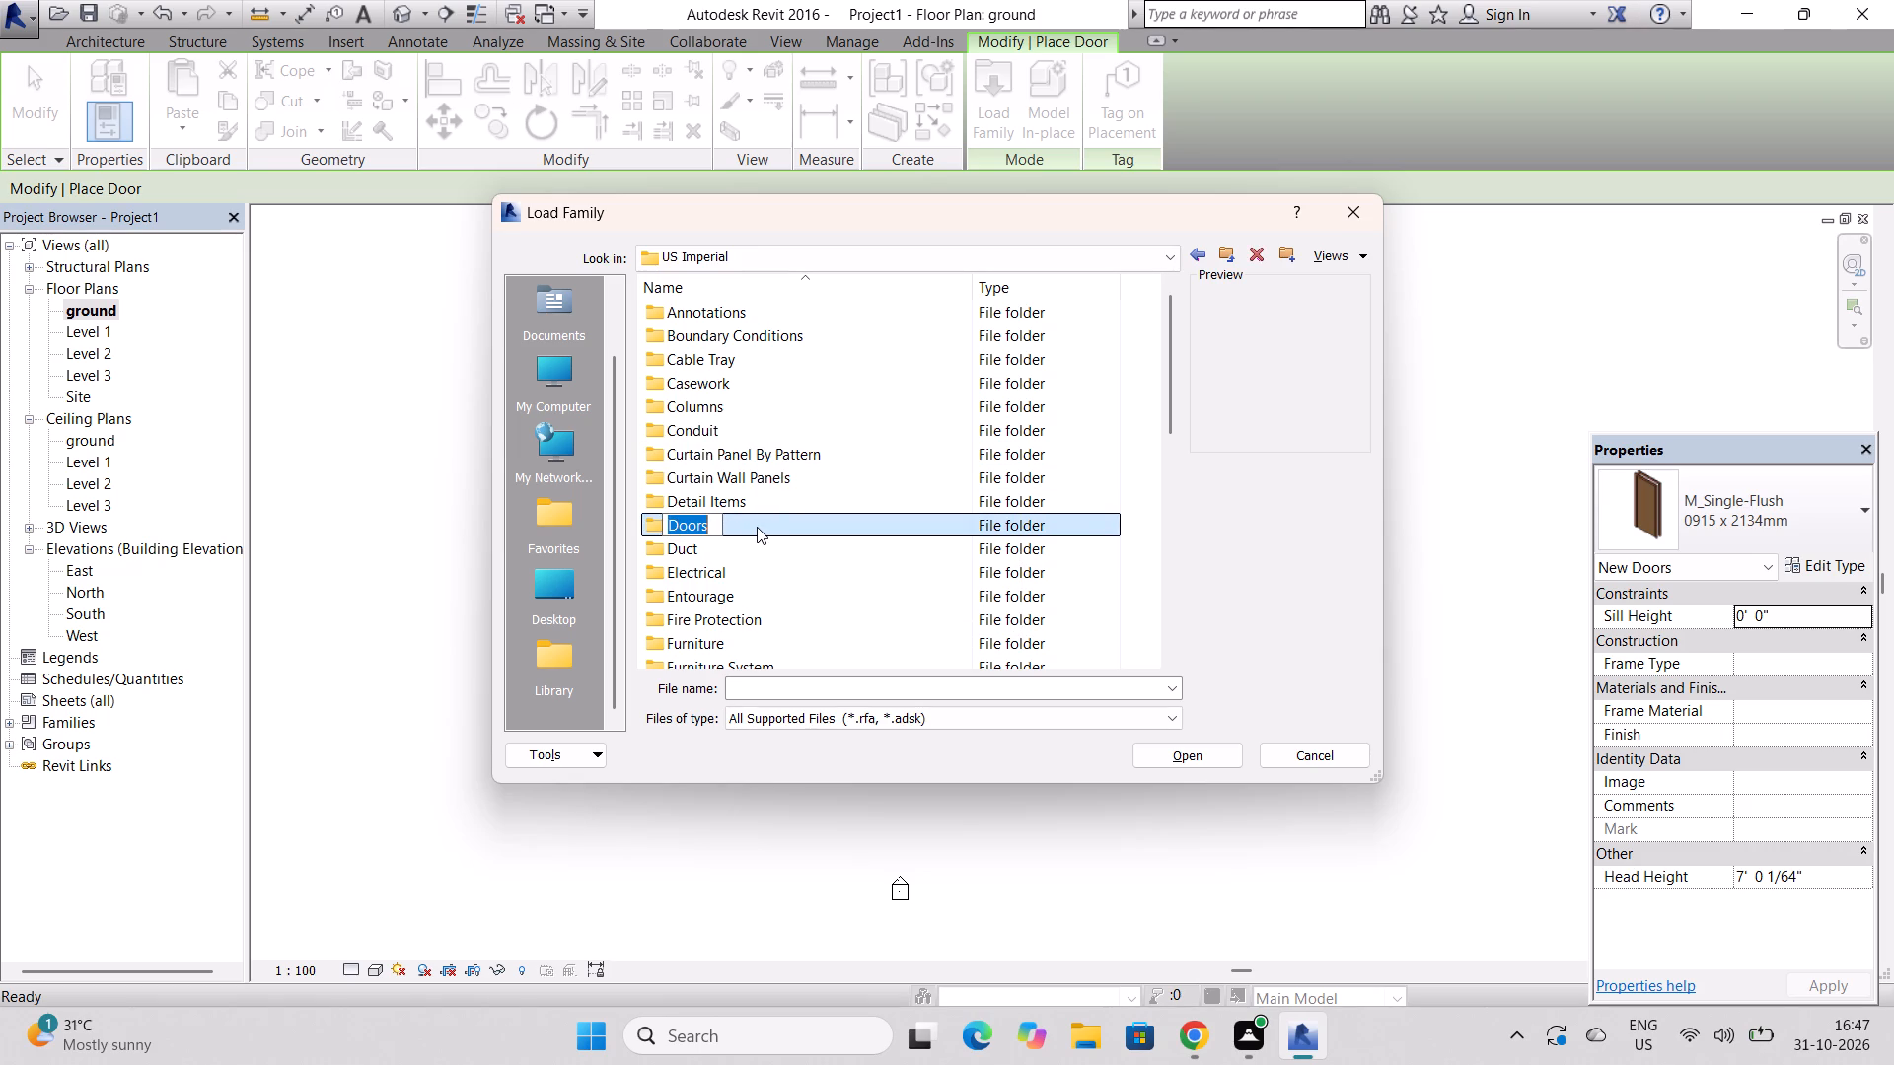
pyautogui.click(757, 527)
pyautogui.doubleClick(751, 522)
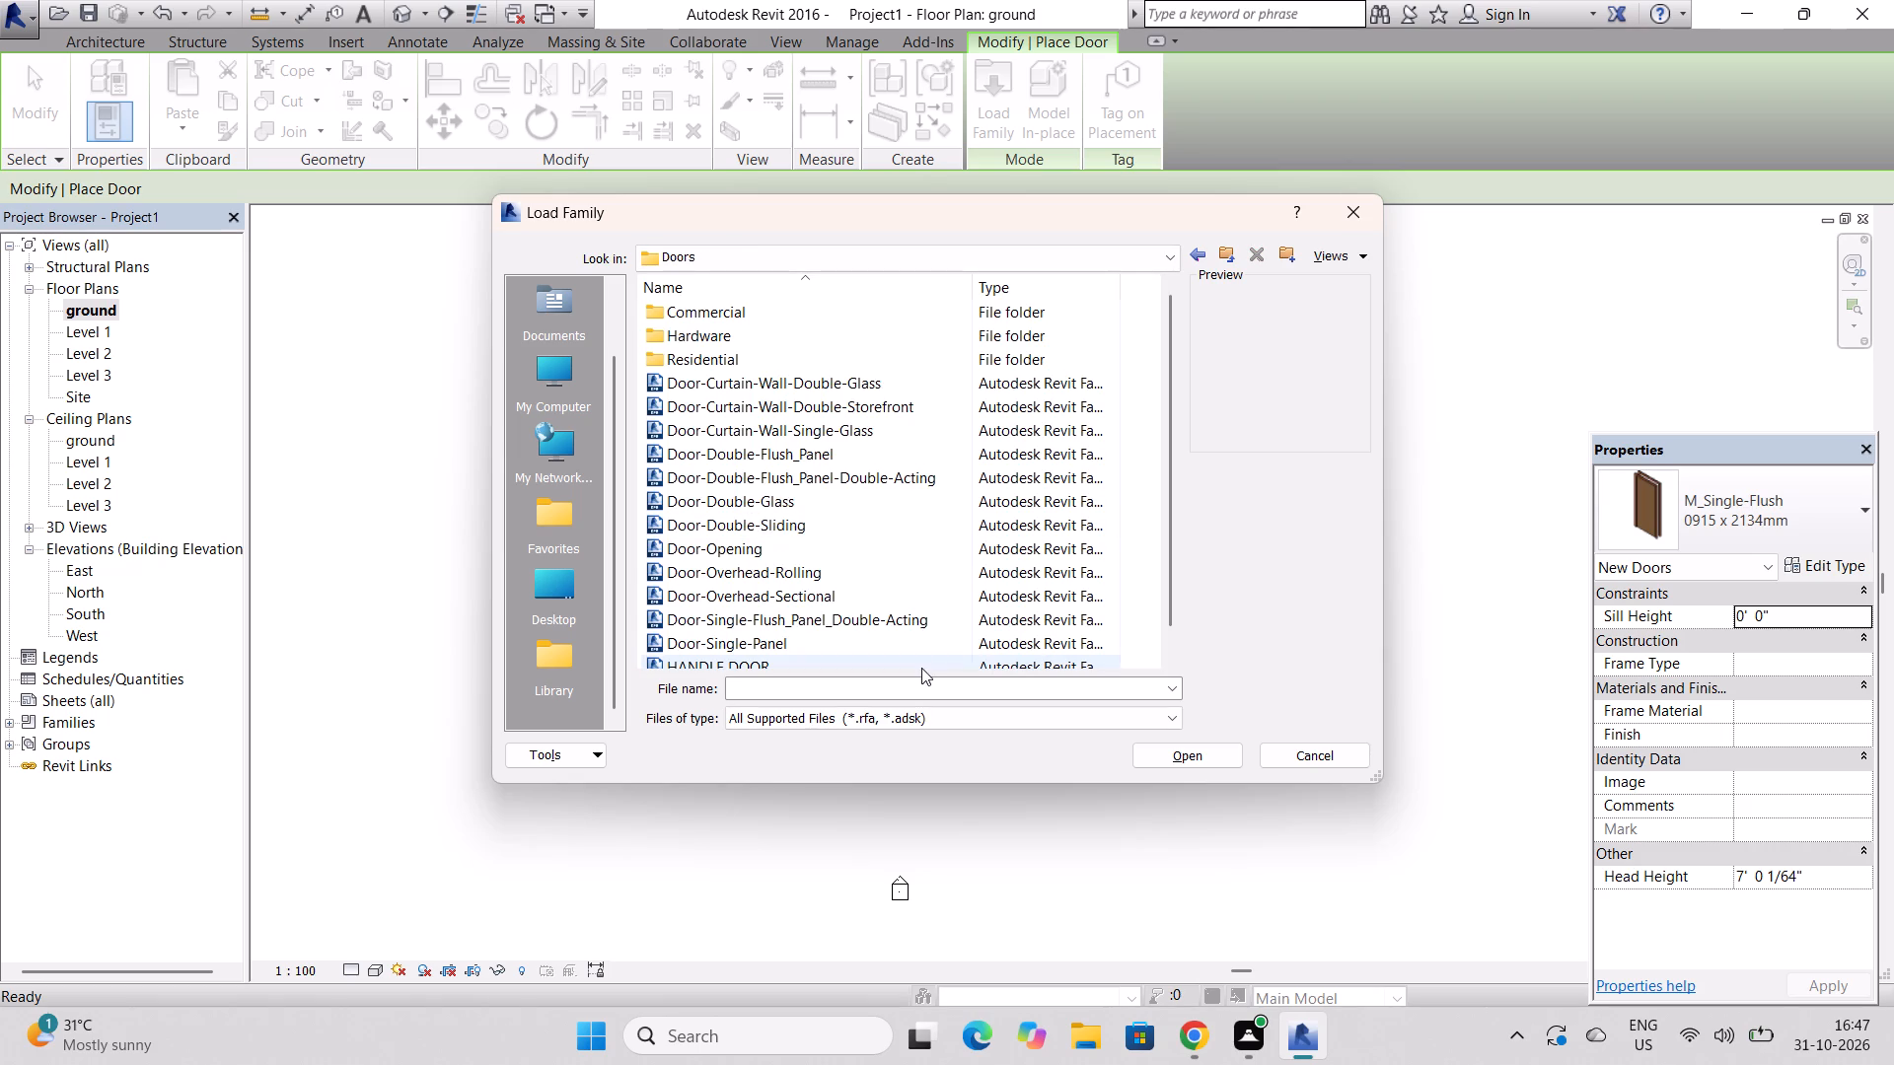
# Preview the double door families and load Door-Double-Flush_Panel with the 72" x 84" type.
pyautogui.click(806, 377)
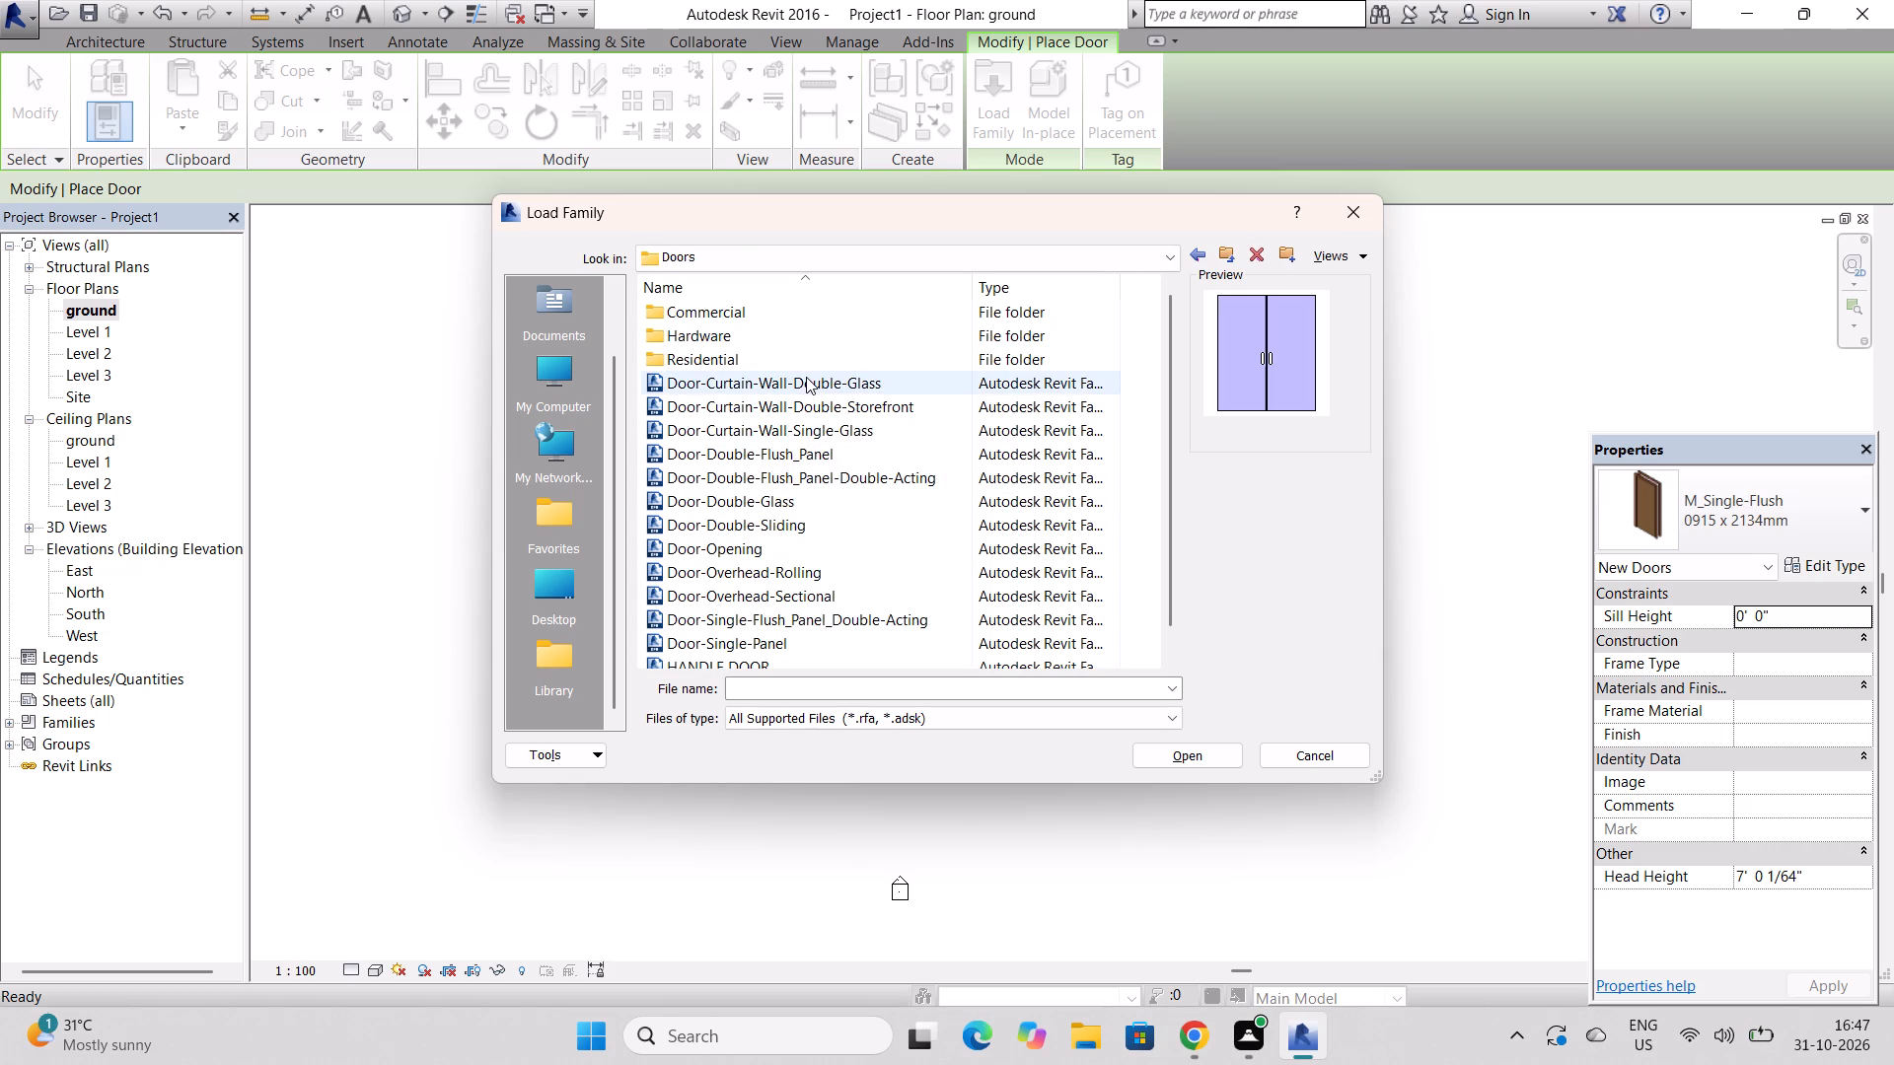
pyautogui.click(808, 409)
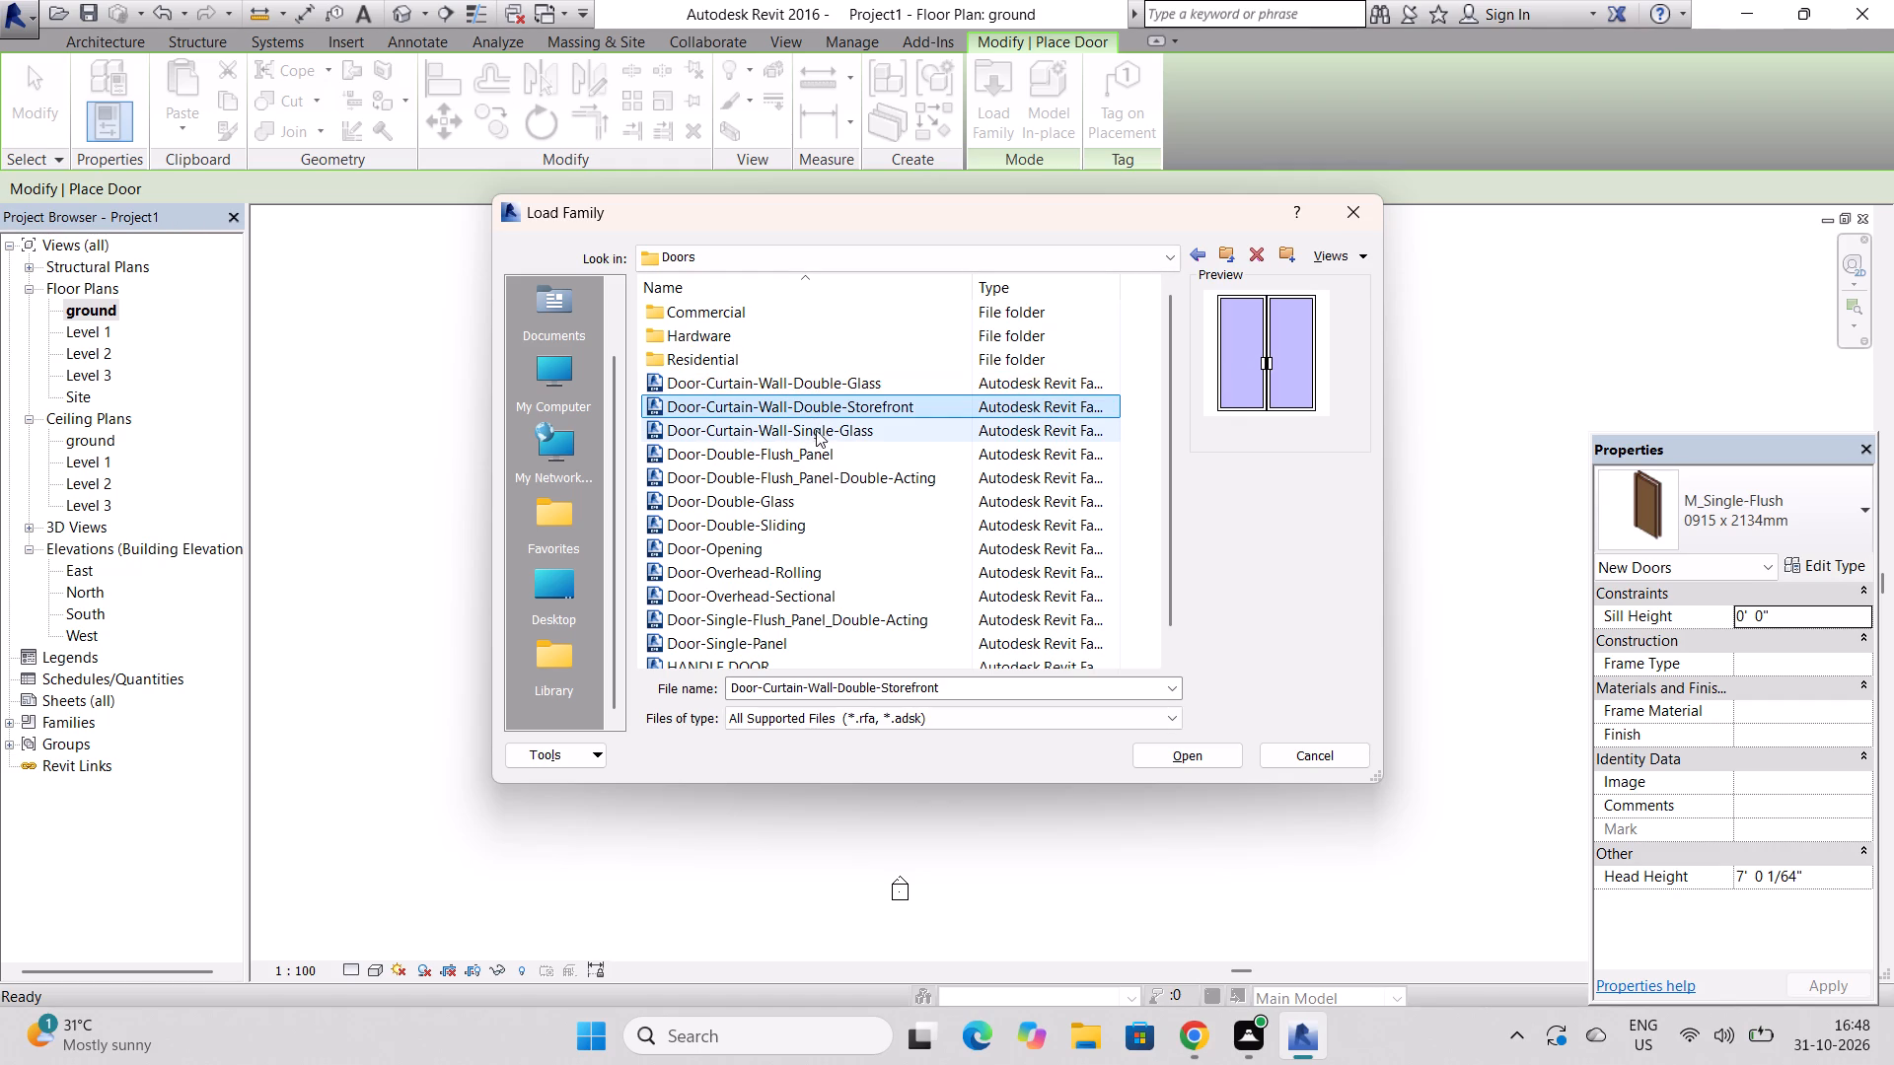
pyautogui.click(817, 432)
pyautogui.click(817, 457)
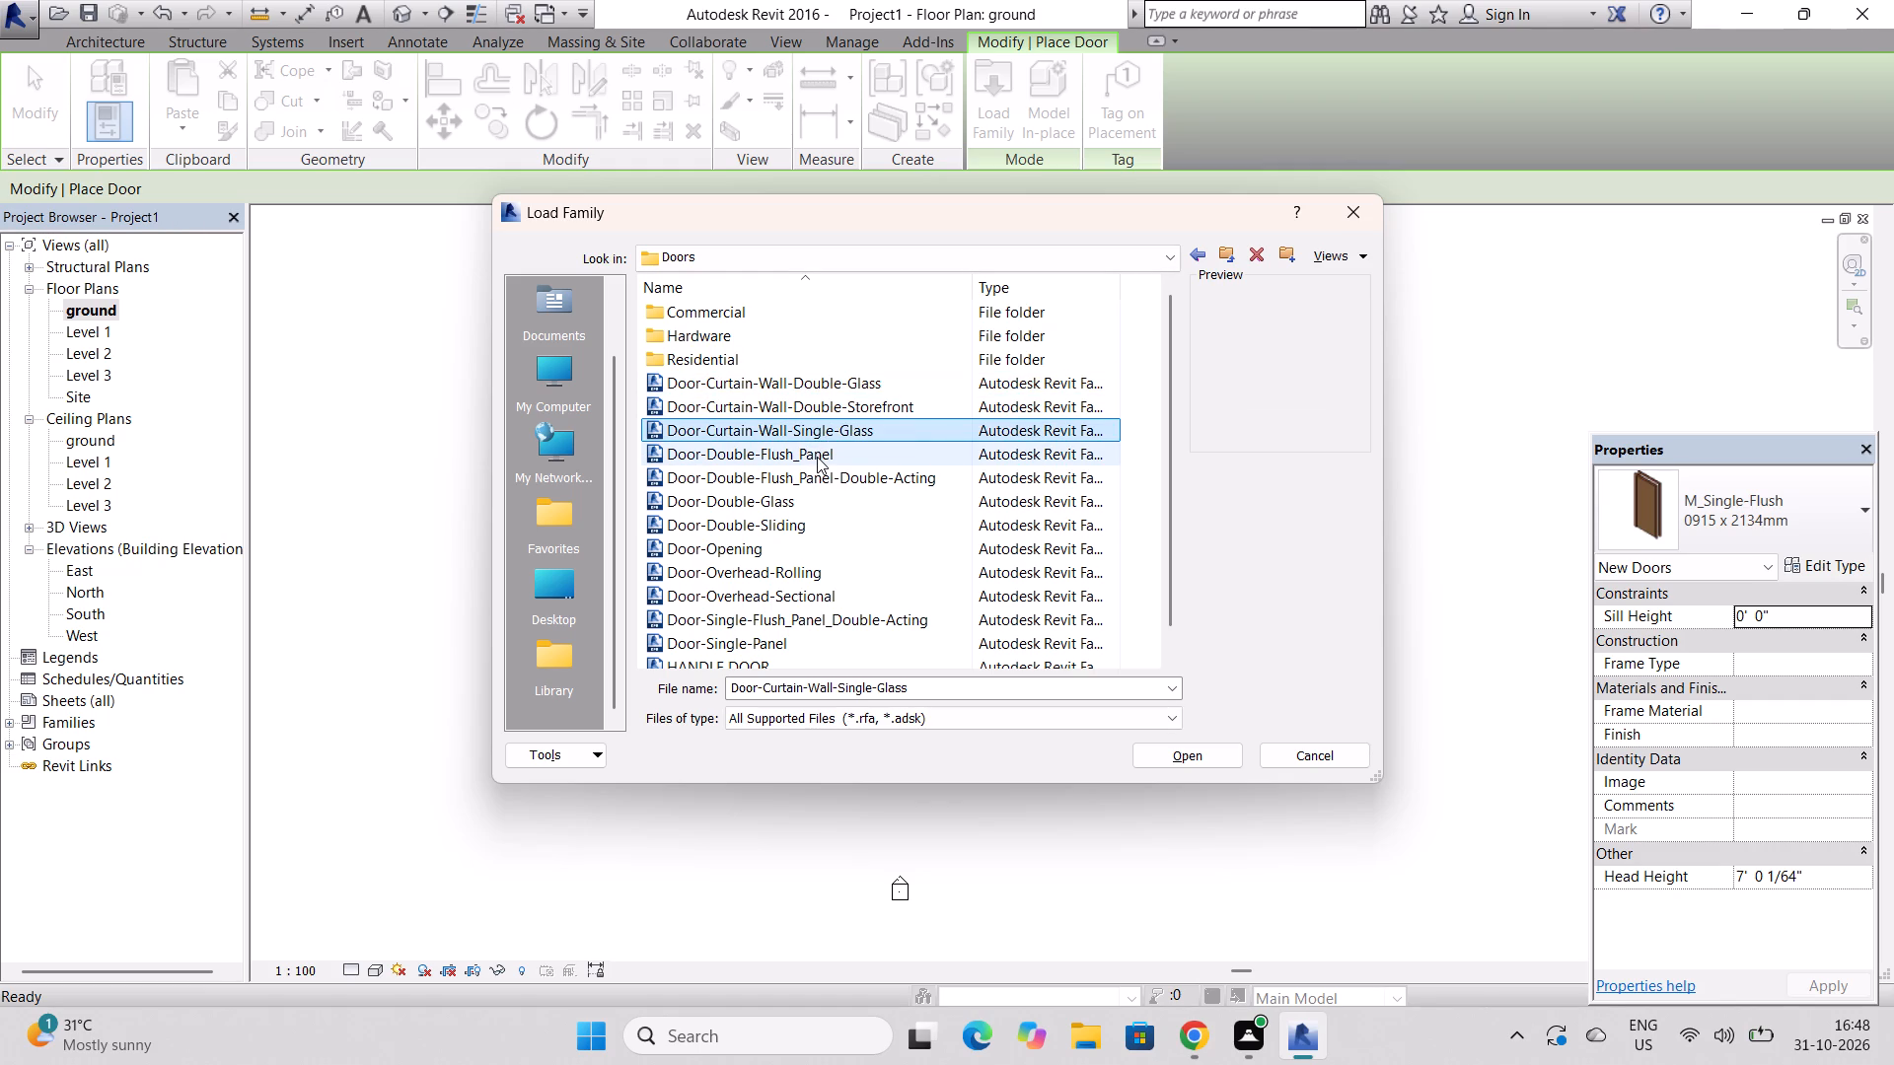
pyautogui.click(1215, 758)
pyautogui.scroll(-2, 1087, 514)
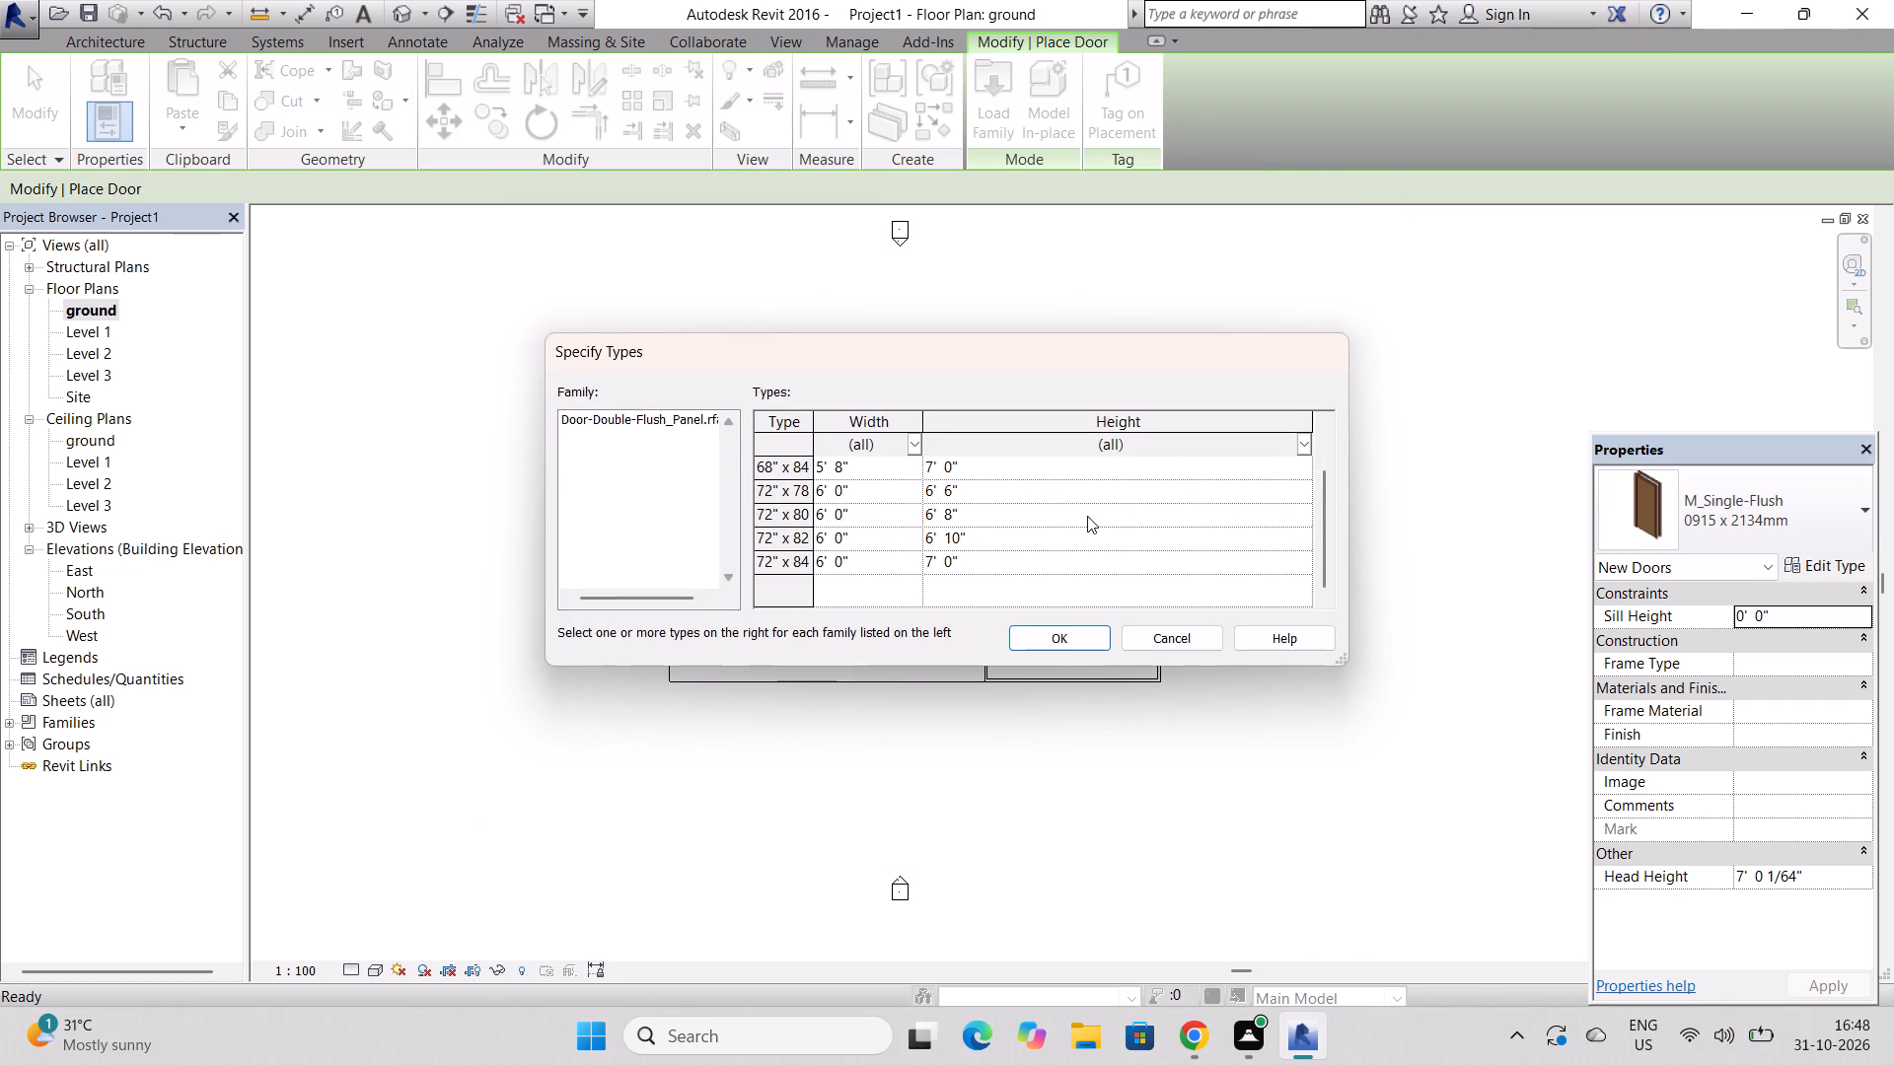
pyautogui.scroll(-2, 1087, 516)
pyautogui.click(1017, 563)
pyautogui.click(1089, 629)
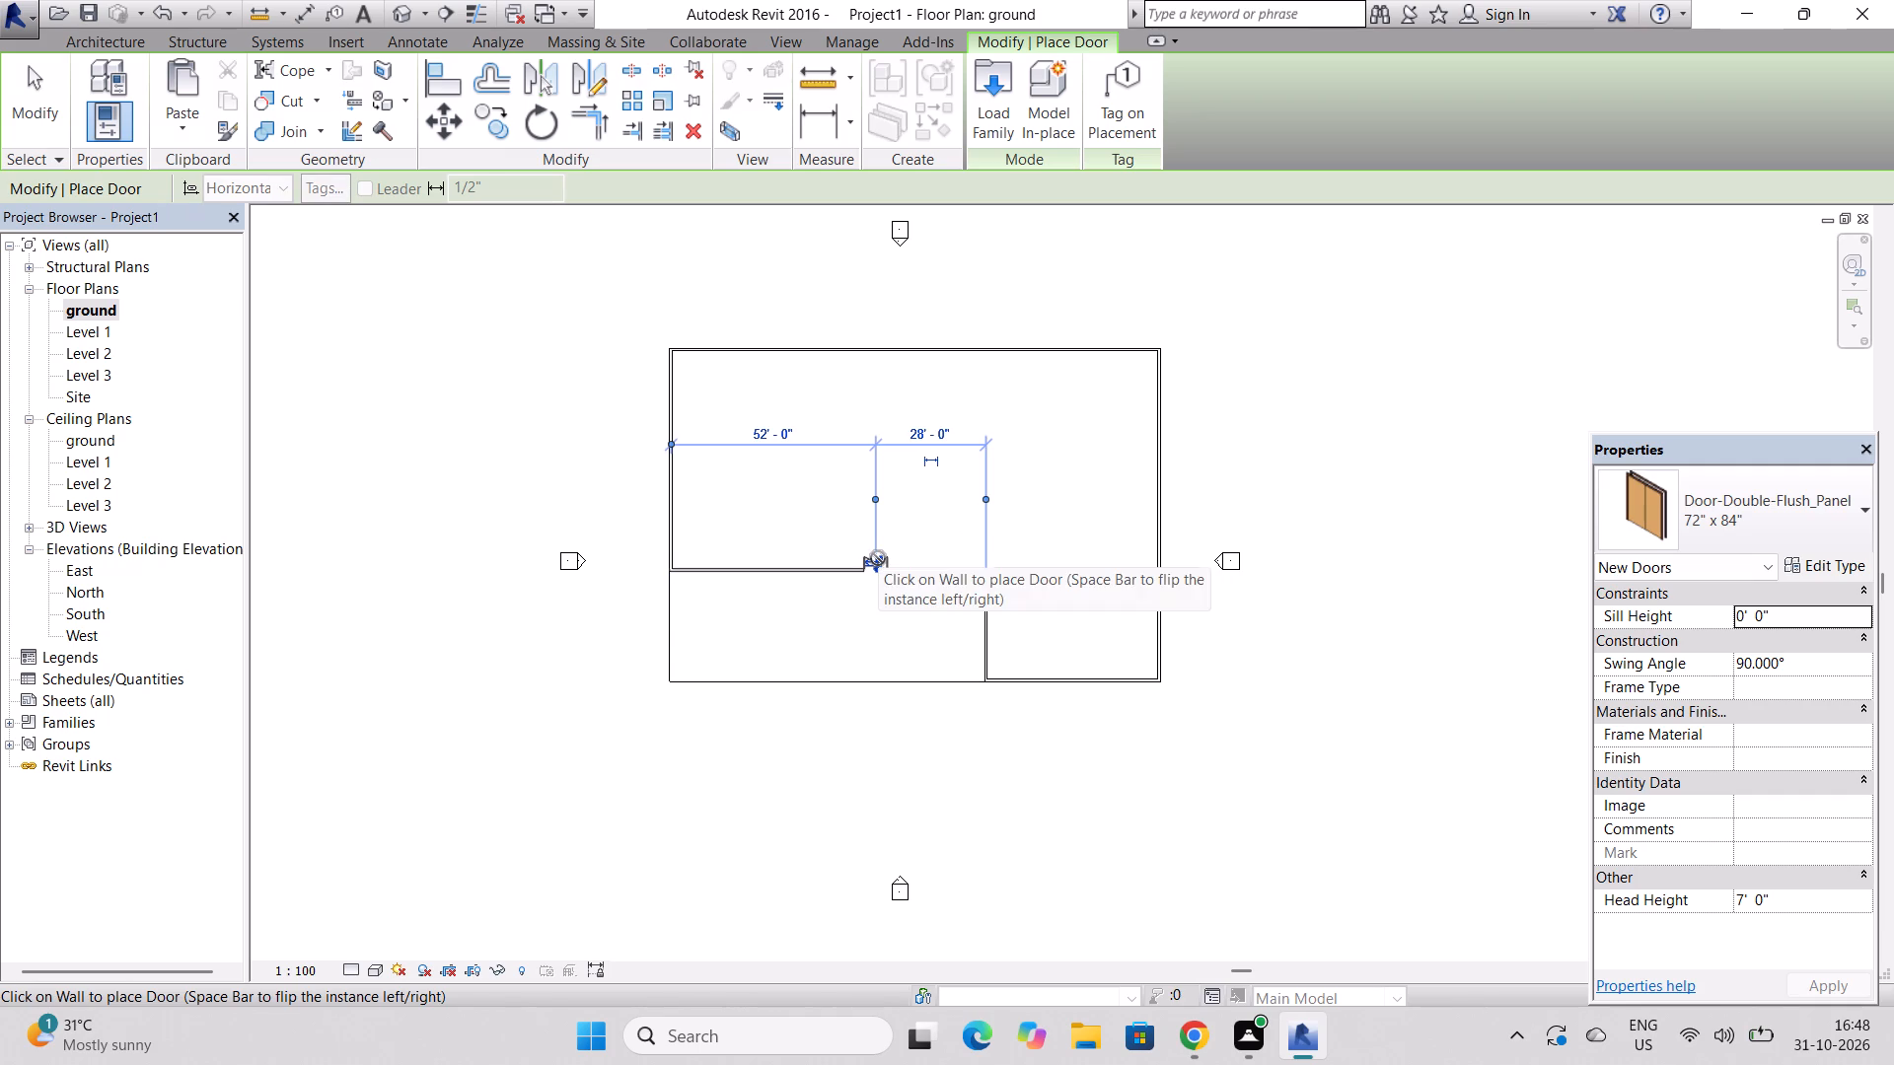
# Place the double door in the ground floor's recessed front wall, 52' 0" from the west wall and 28' 0" from the return wall.
pyautogui.scroll(6, 955, 611)
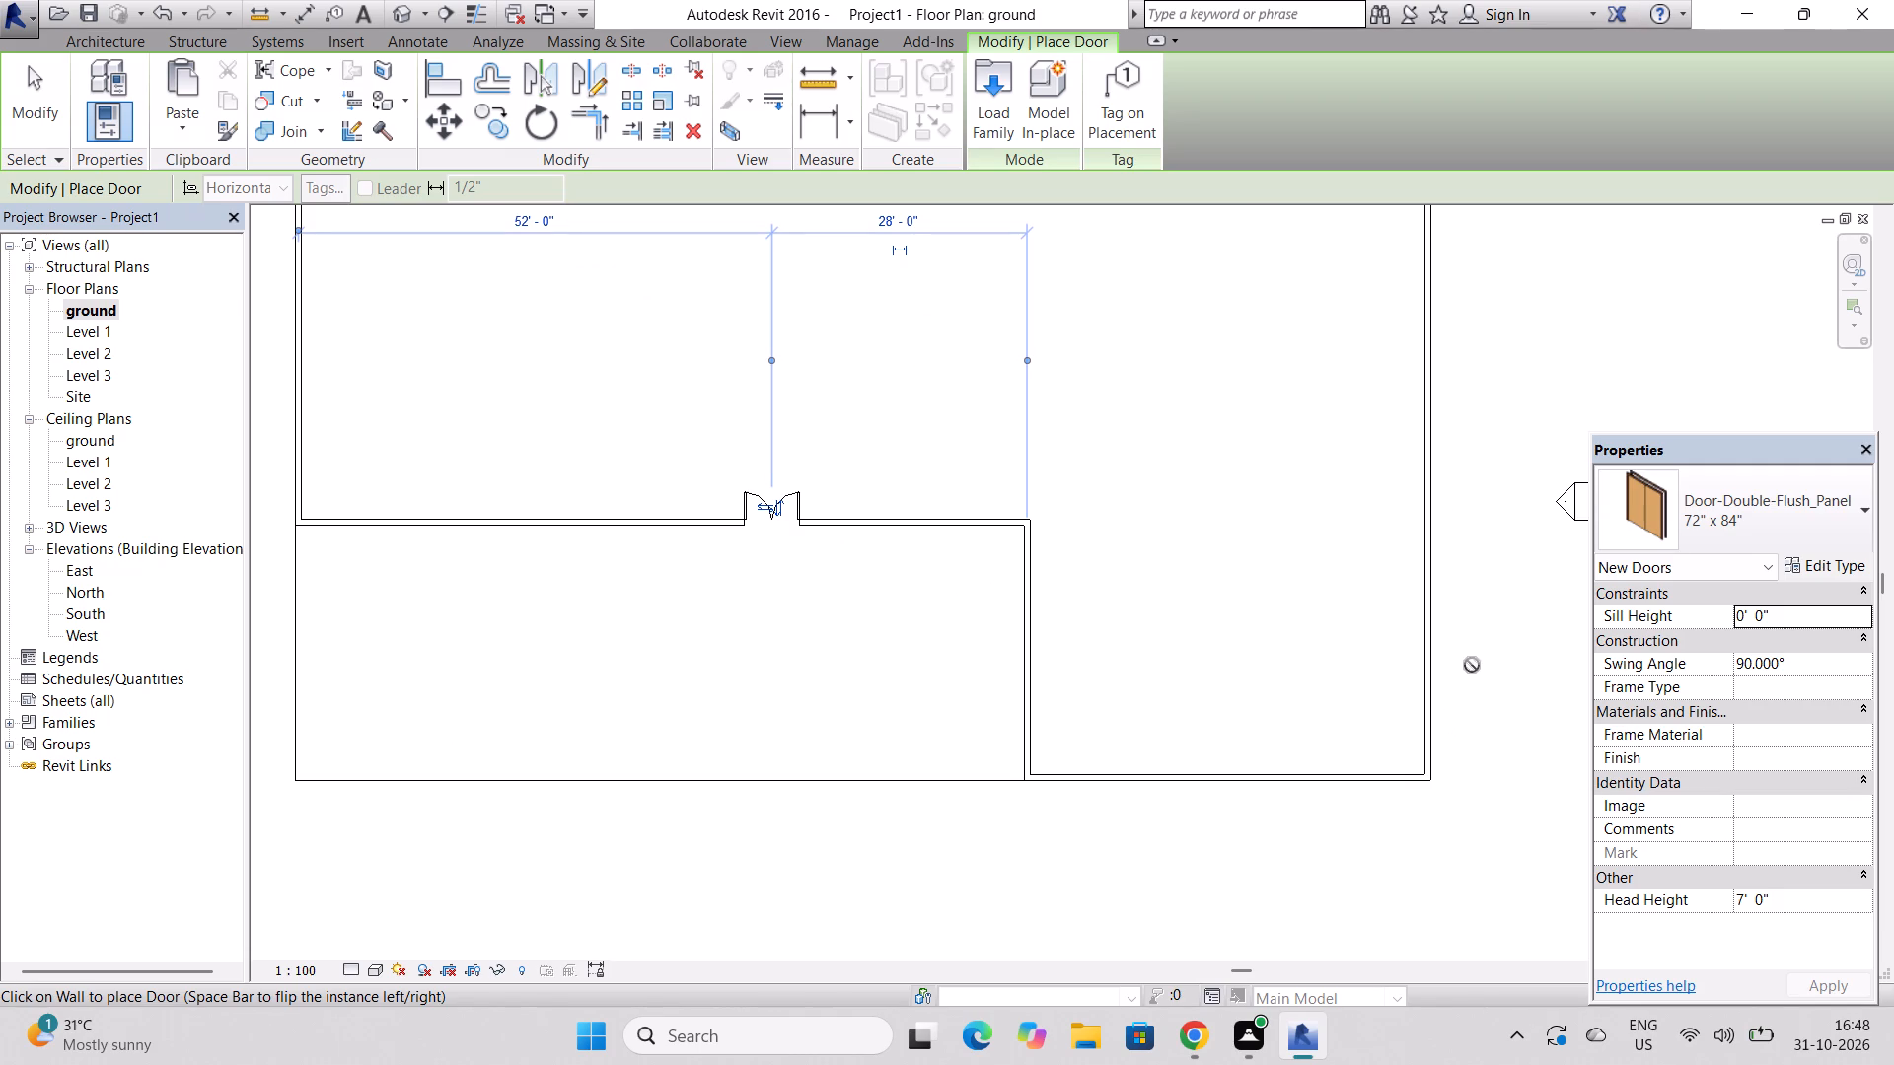
pyautogui.press('Escape')
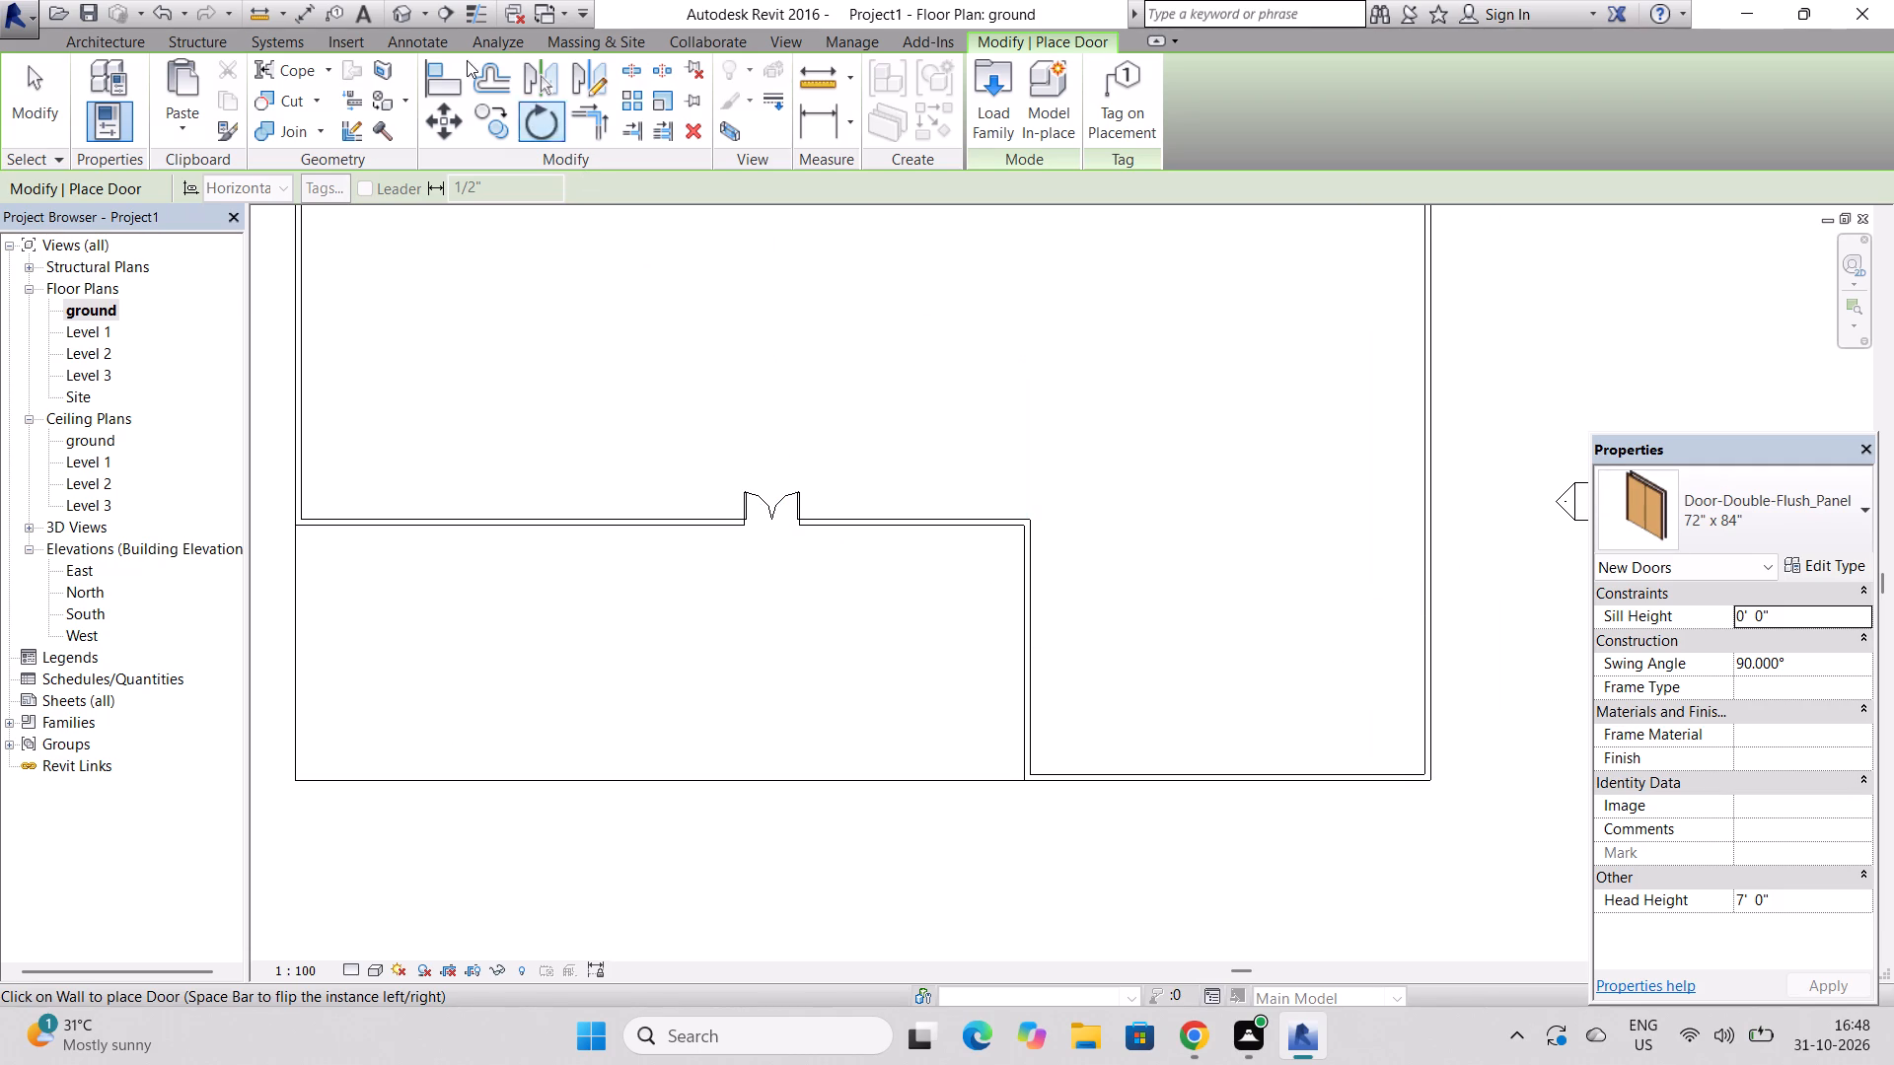
# Start placing a window and open the US Imperial Windows family folder, dismissing the licence notice.
pyautogui.click(115, 37)
pyautogui.click(228, 73)
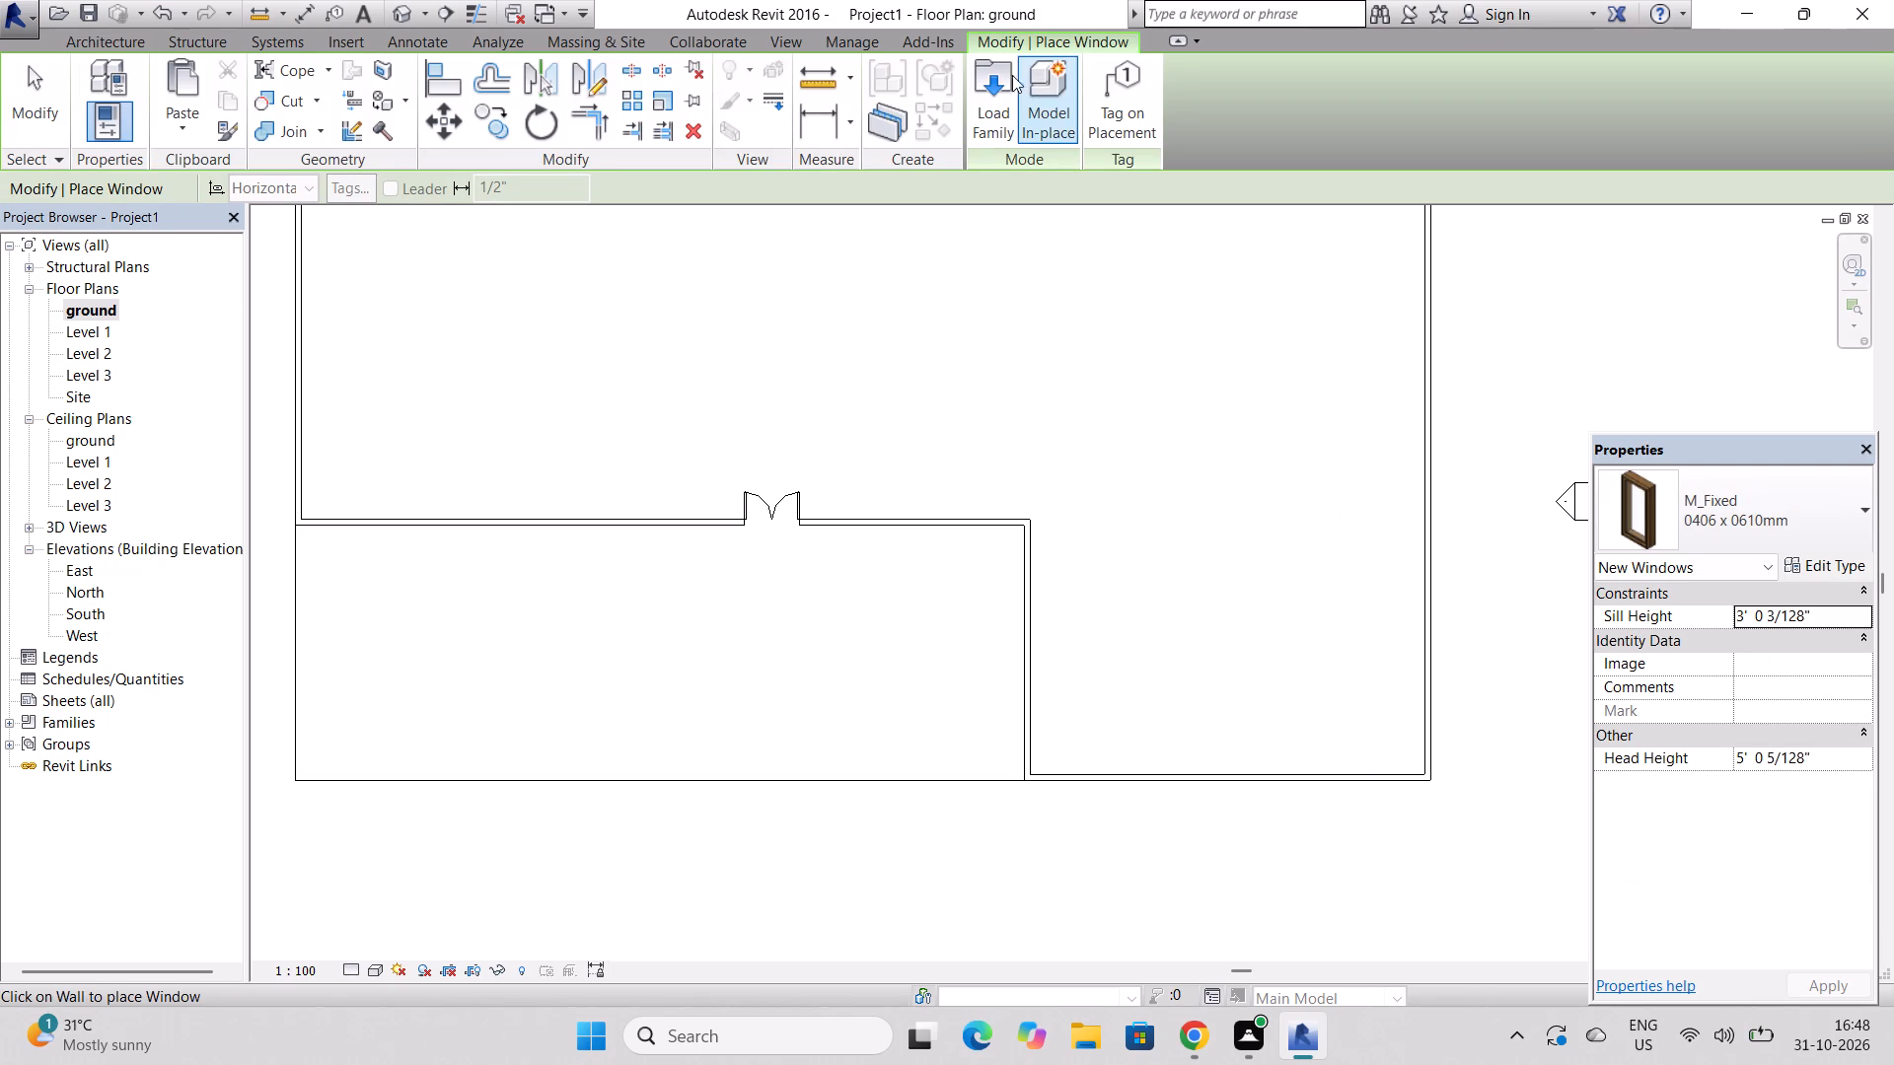
pyautogui.click(978, 109)
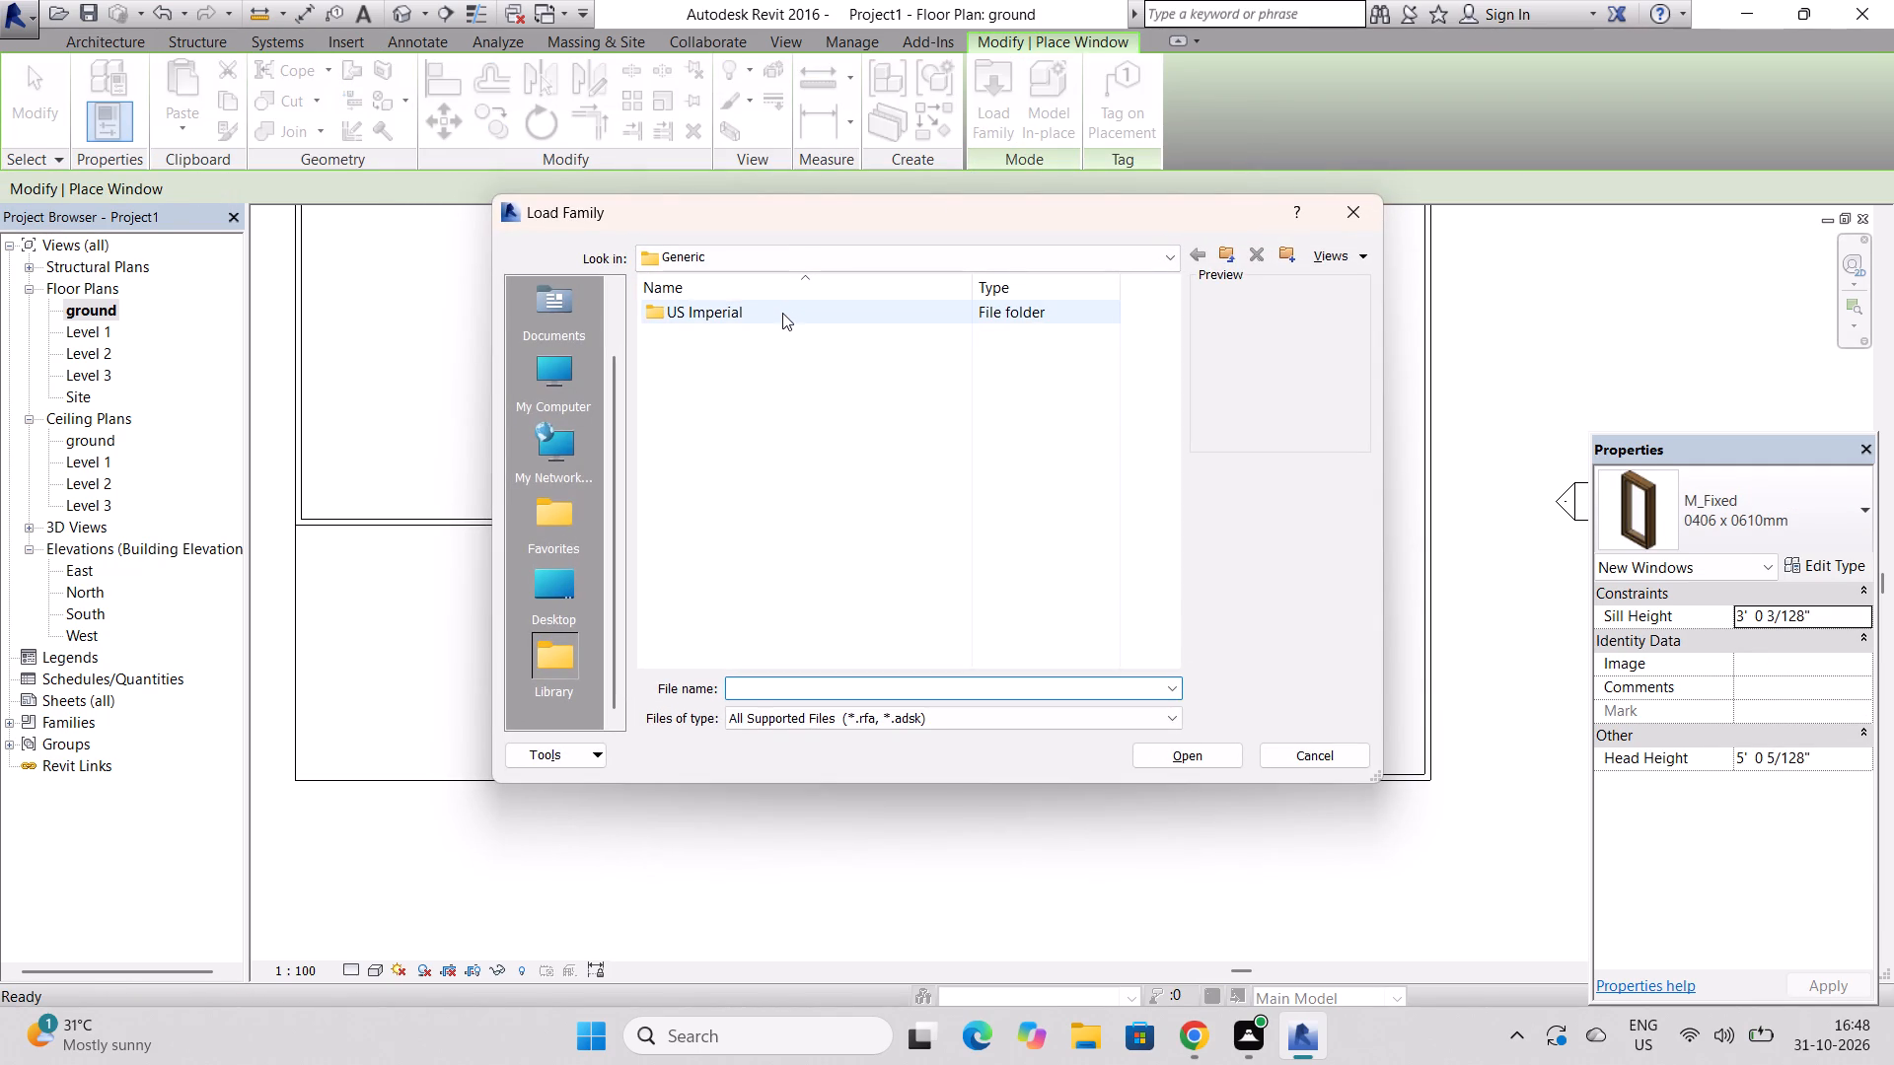
pyautogui.click(782, 313)
pyautogui.doubleClick(782, 313)
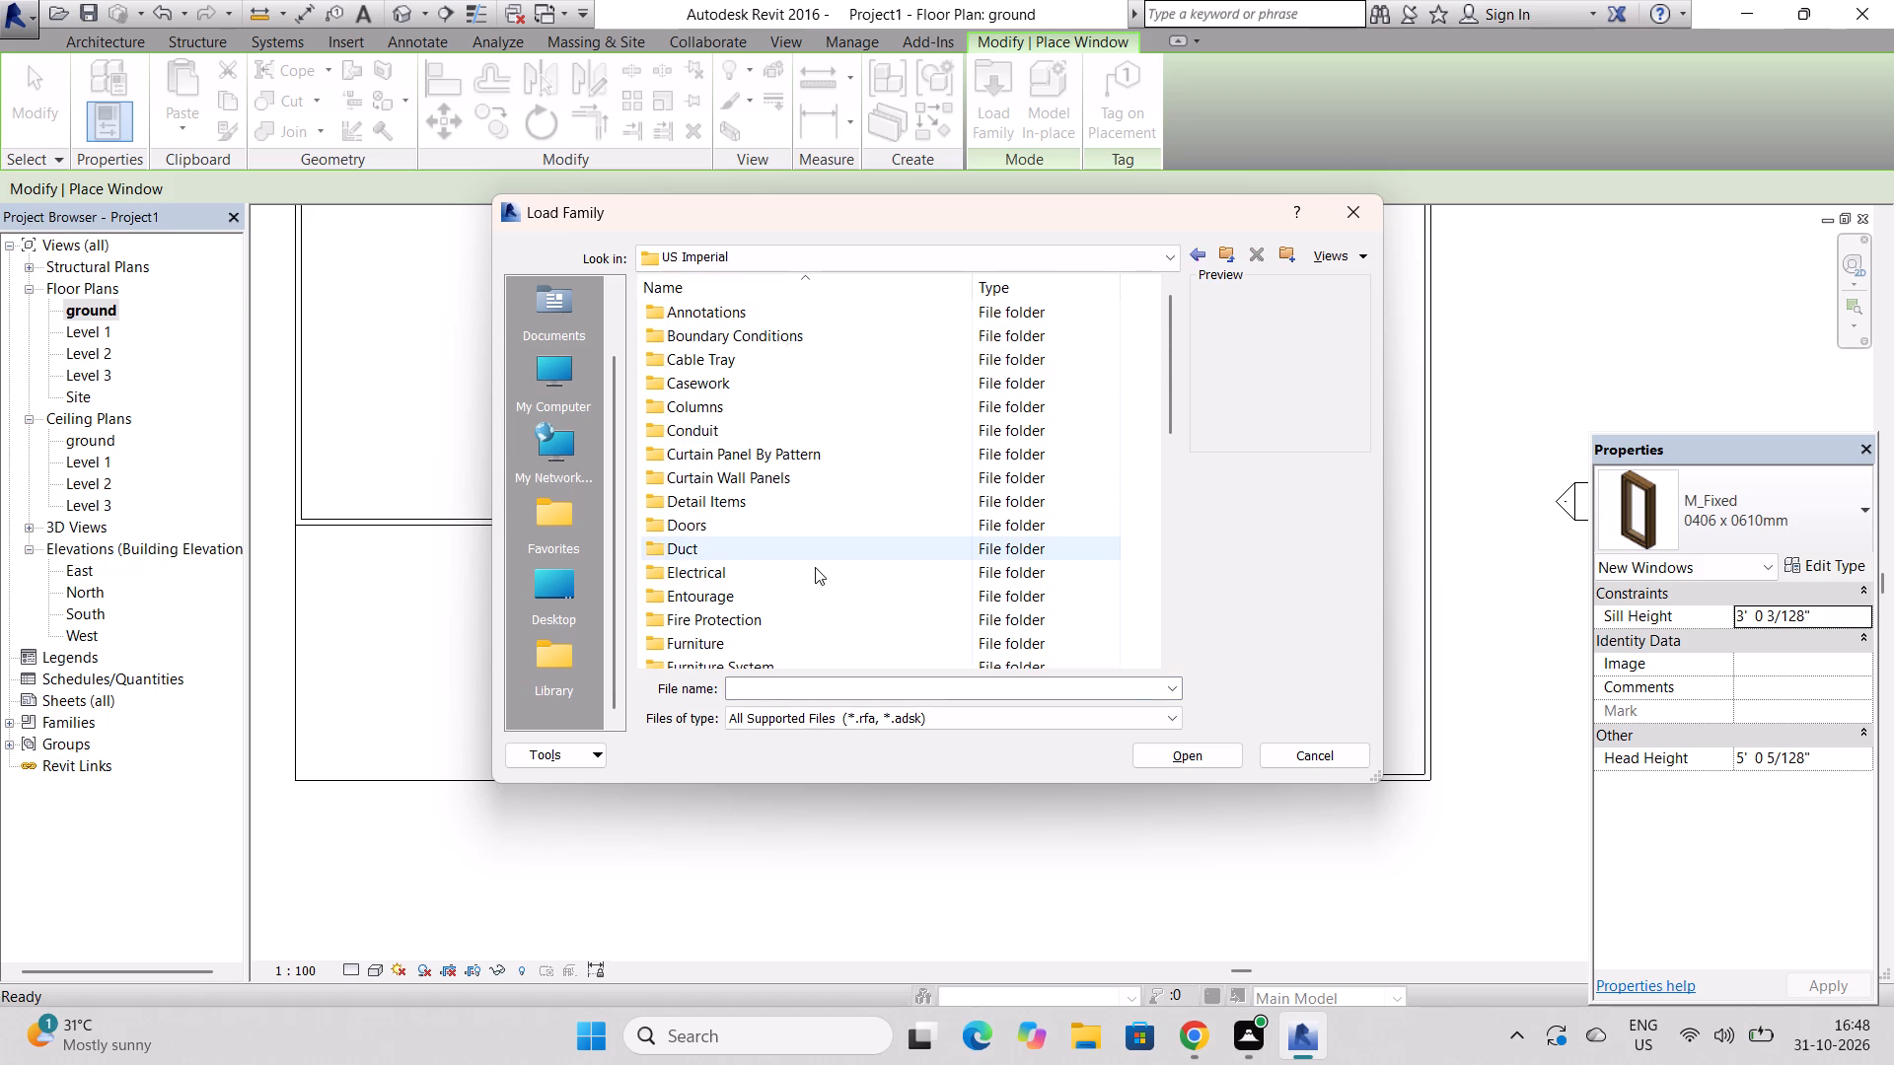
pyautogui.scroll(-12, 815, 570)
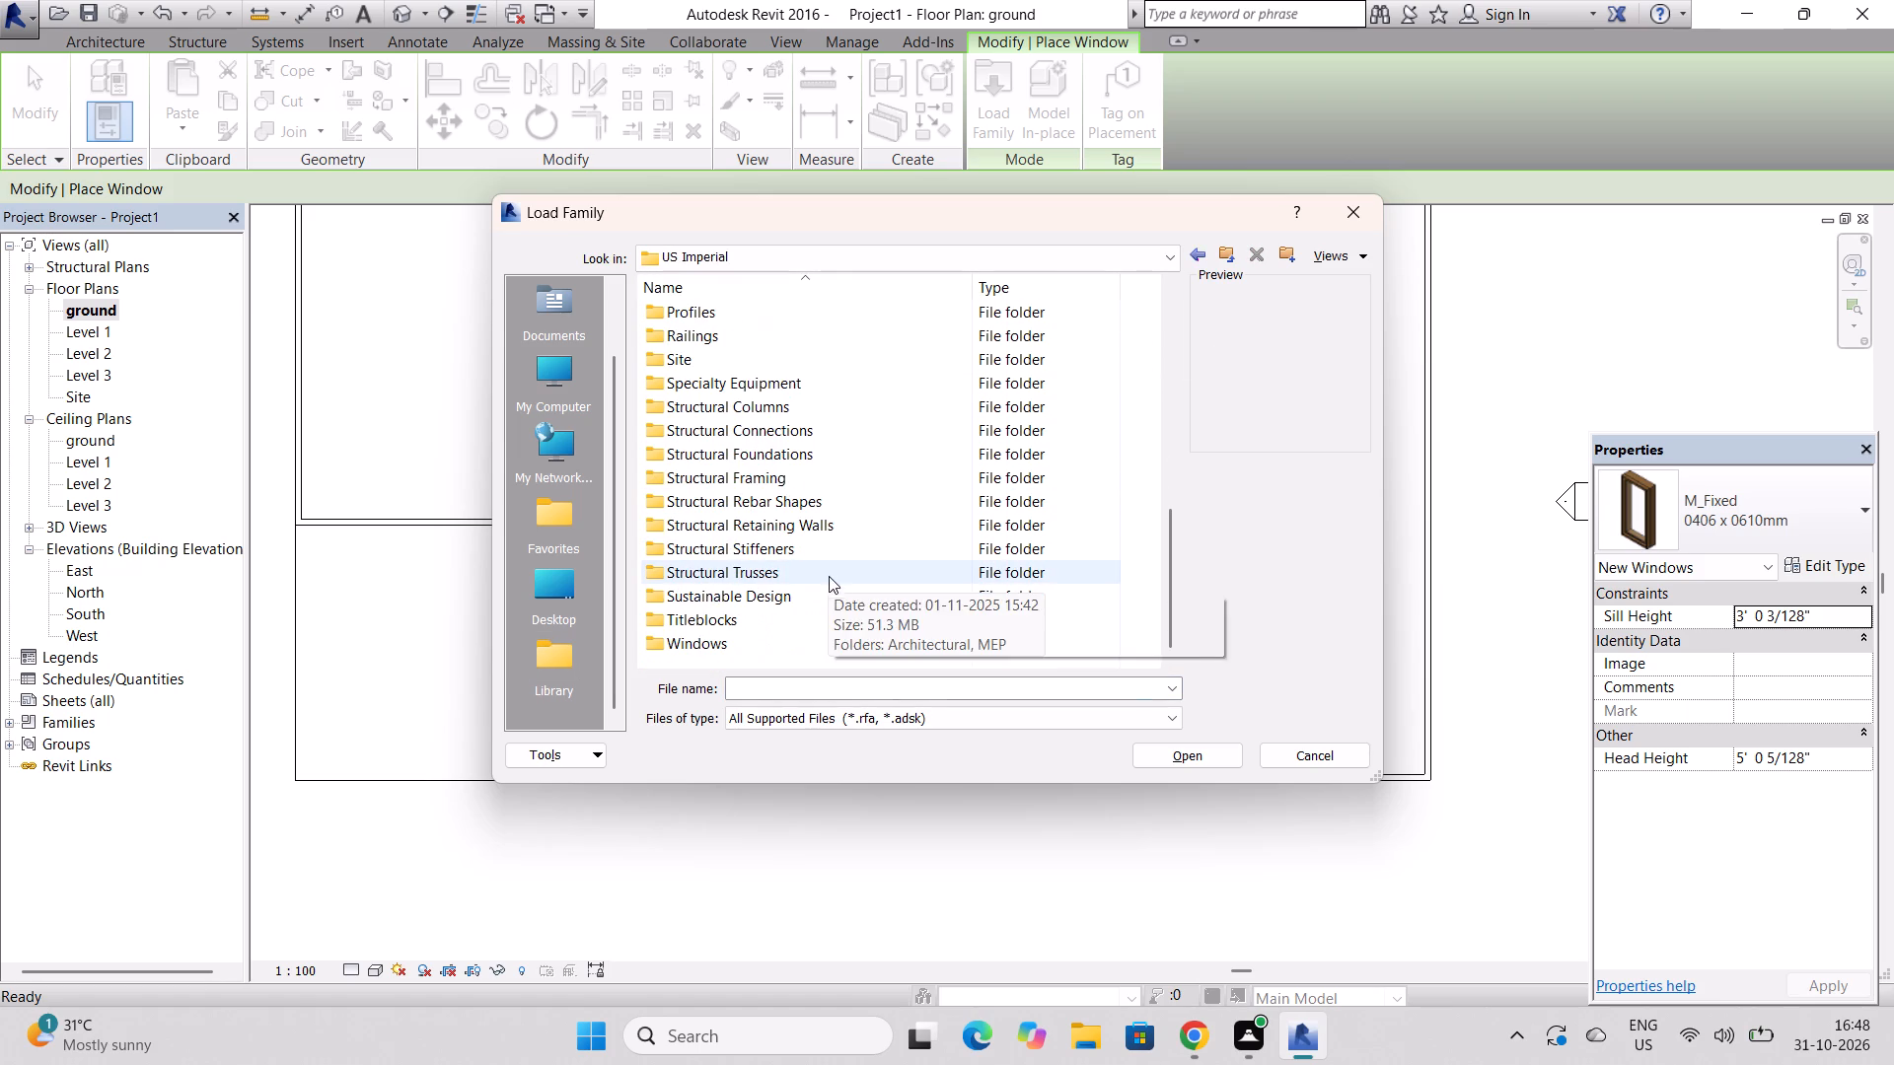
pyautogui.click(777, 644)
pyautogui.click(777, 644)
pyautogui.click(777, 644)
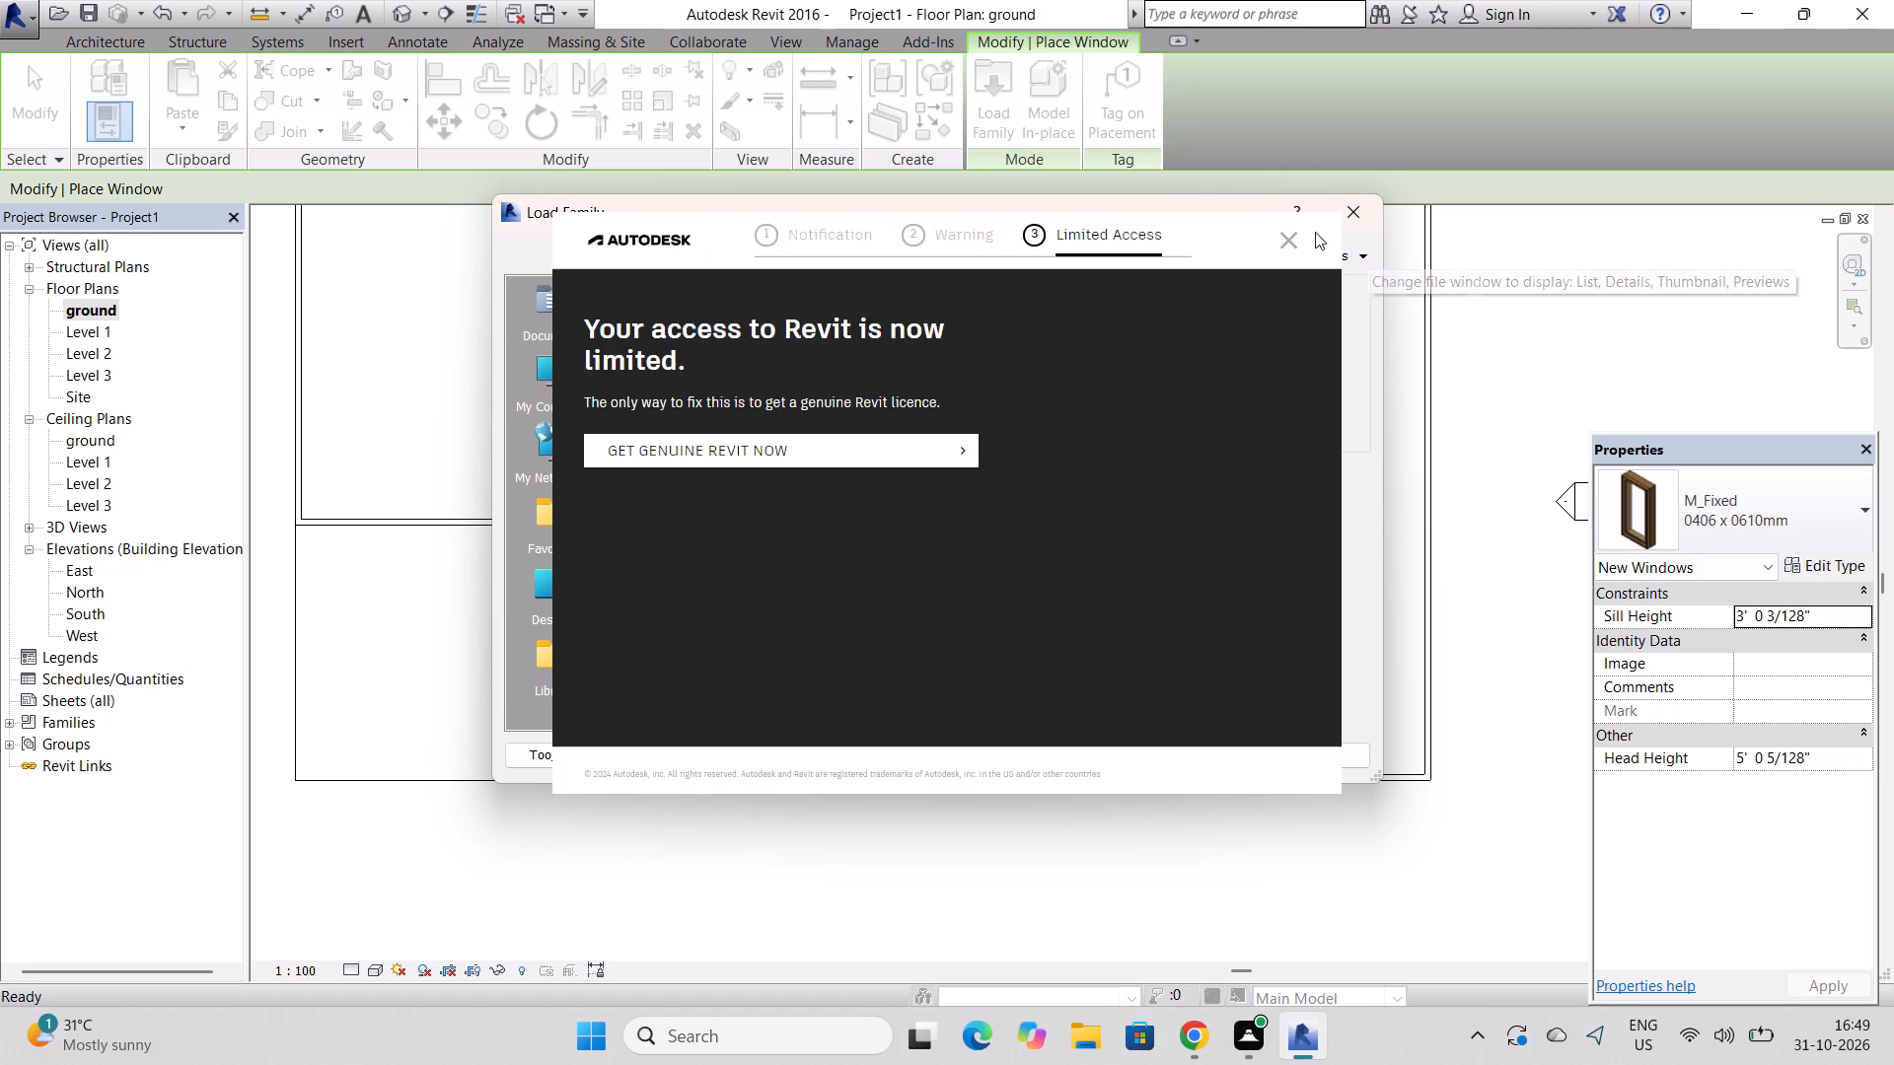
pyautogui.moveTo(1296, 229); pyautogui.dragTo(1296, 241)
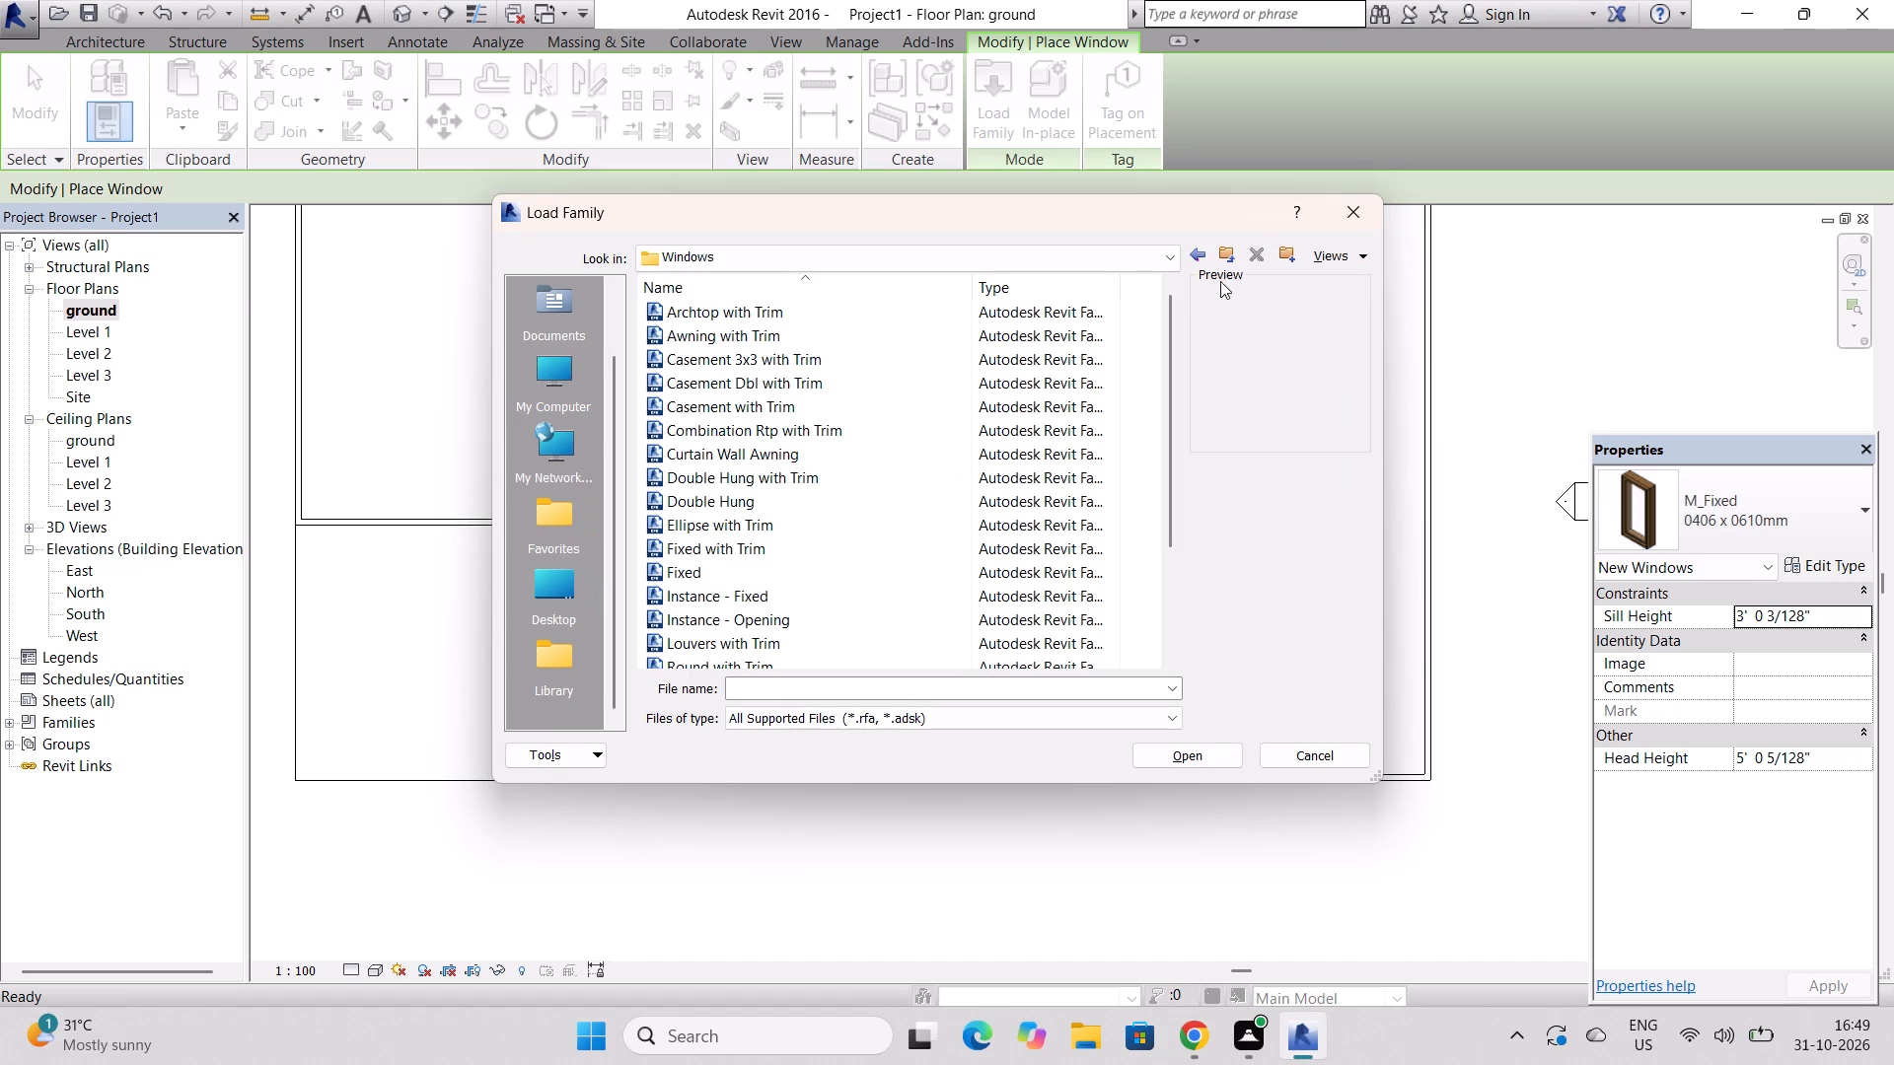
# Preview the available window families in the US Imperial Windows folder to compare their shapes and styles.
pyautogui.scroll(-6, 936, 568)
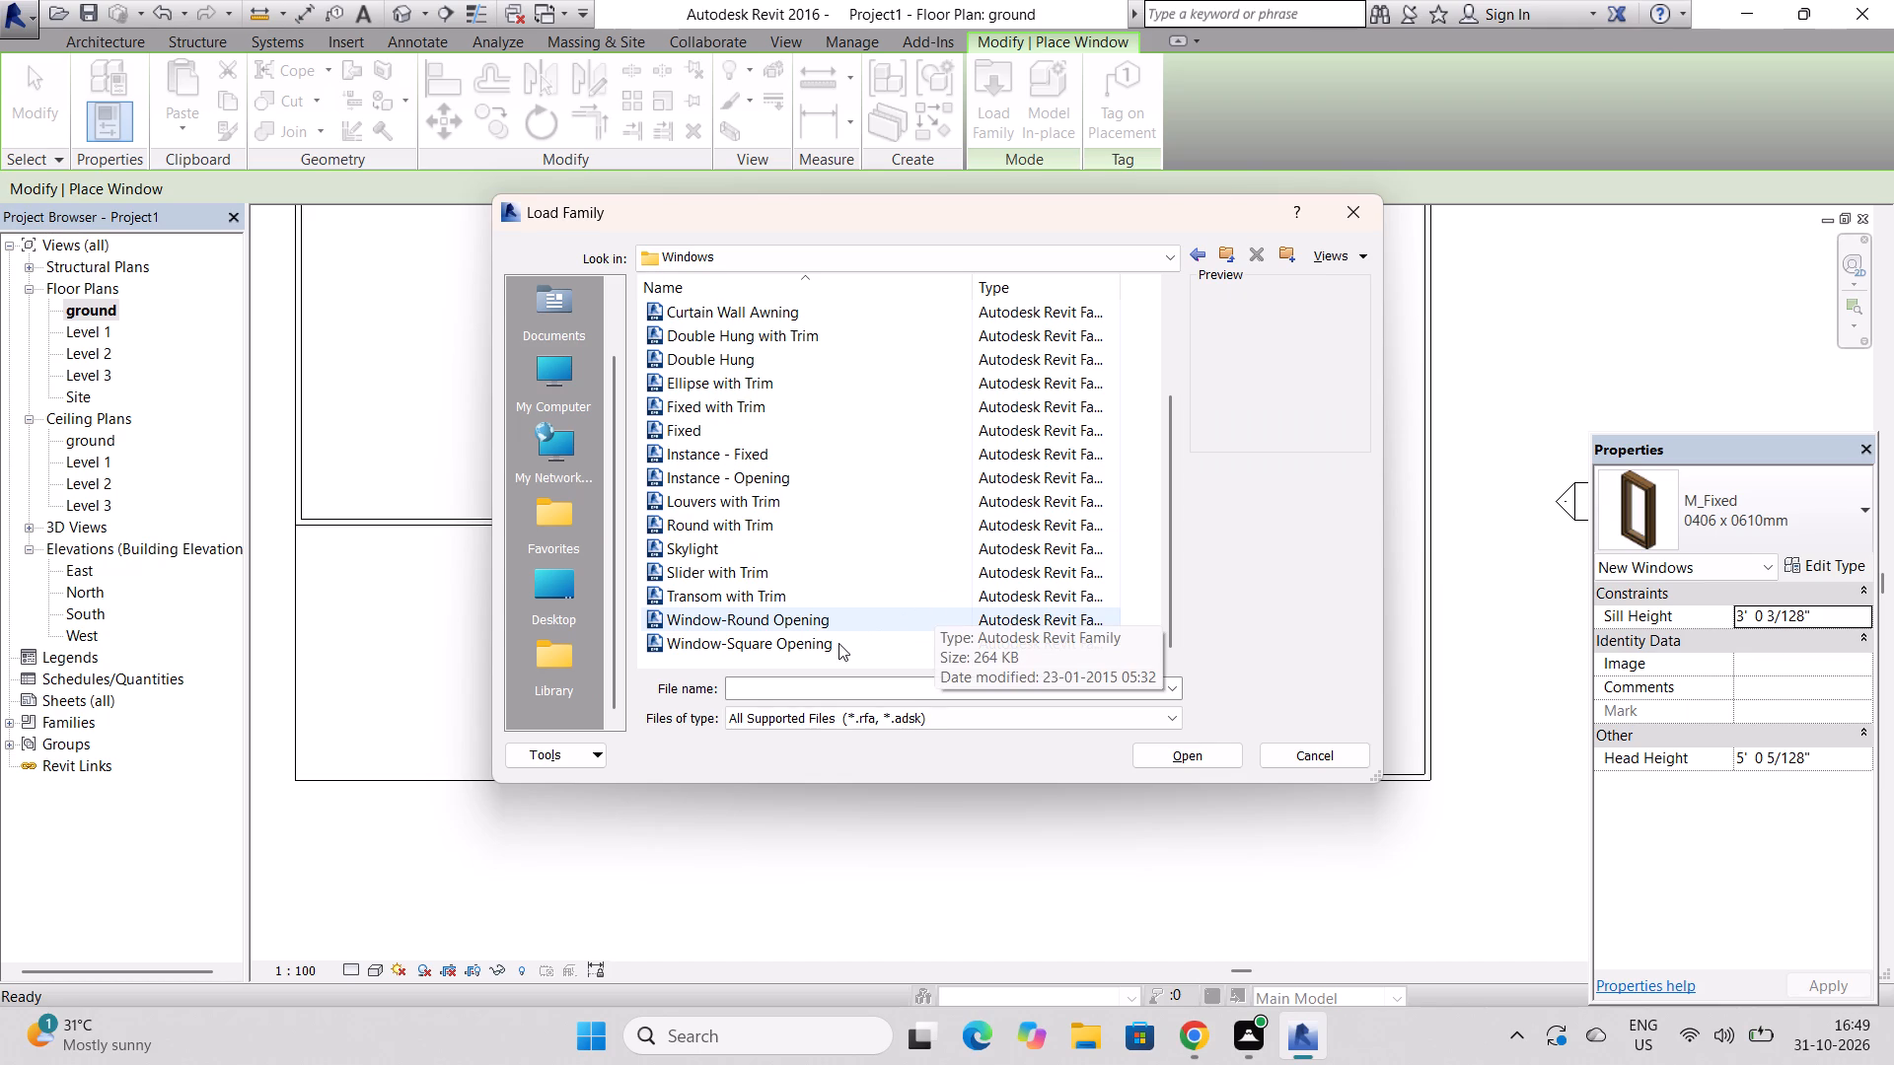
pyautogui.click(838, 643)
pyautogui.click(833, 616)
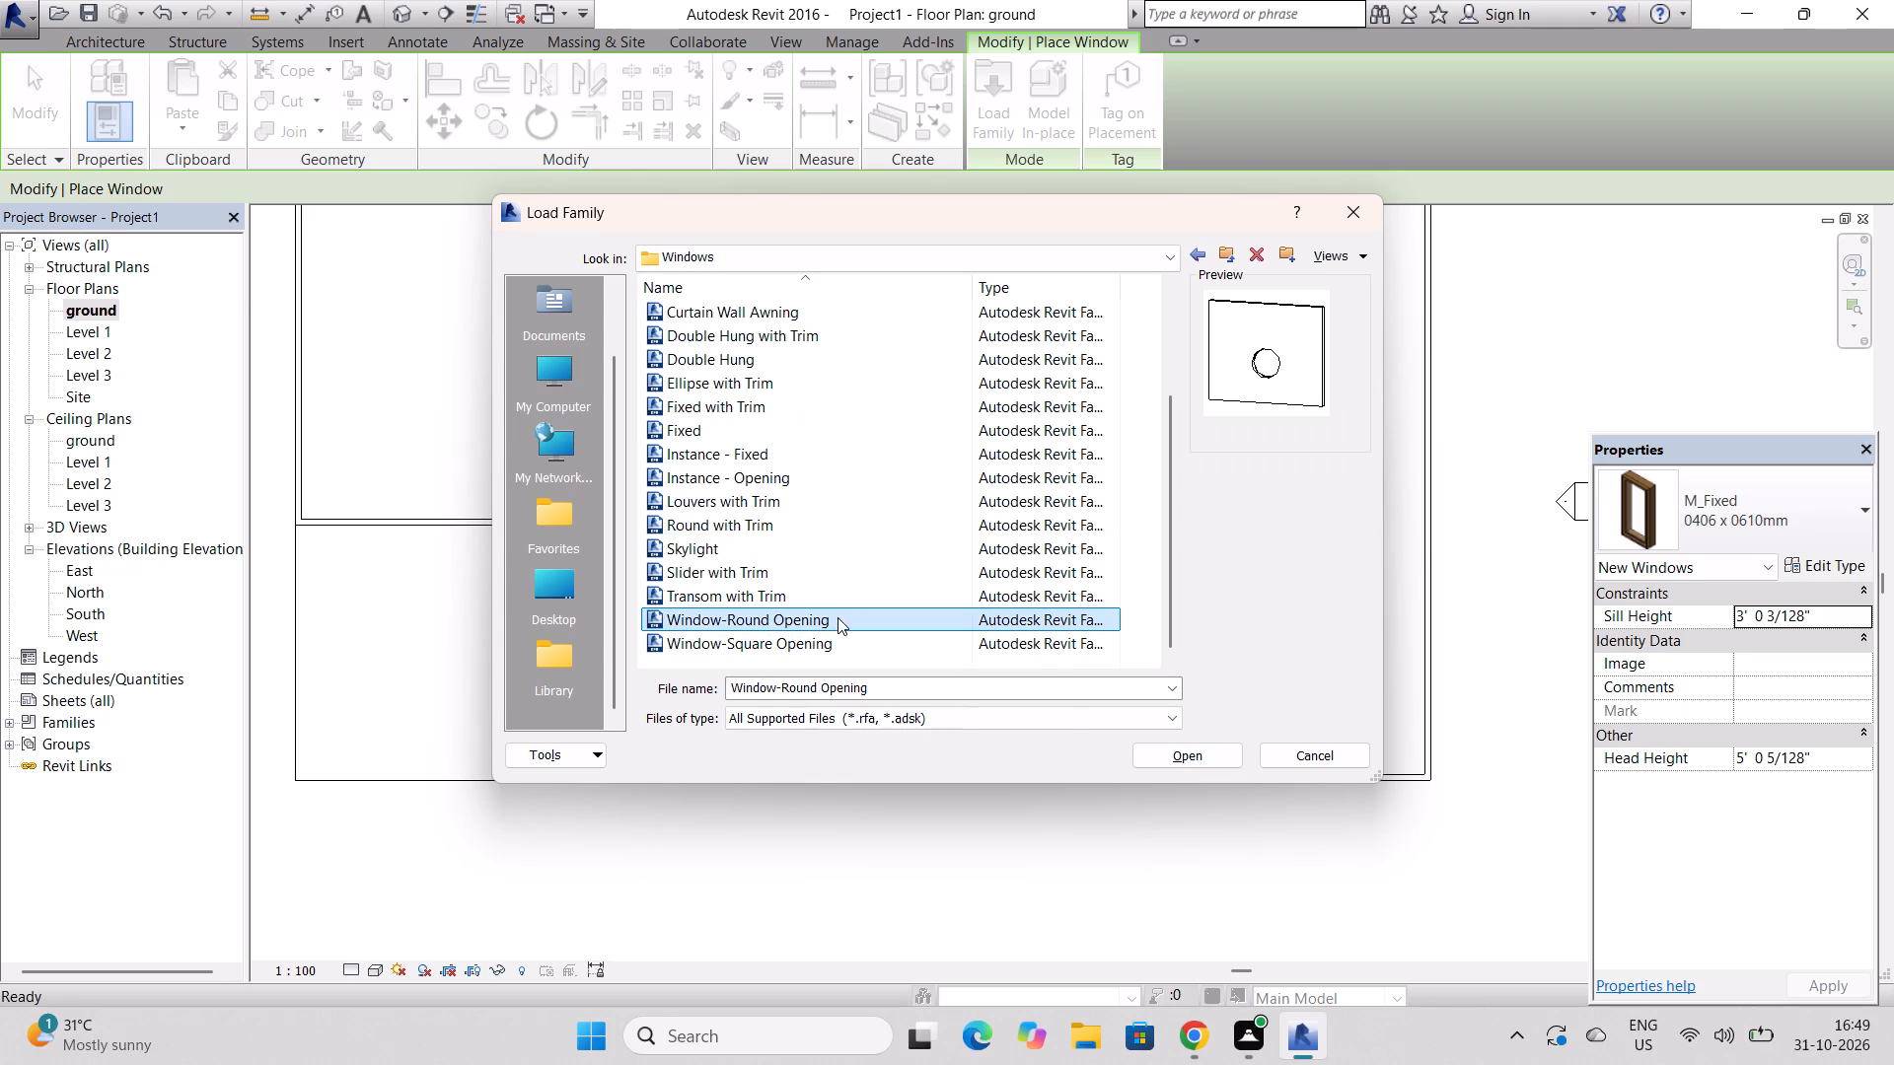
pyautogui.click(837, 598)
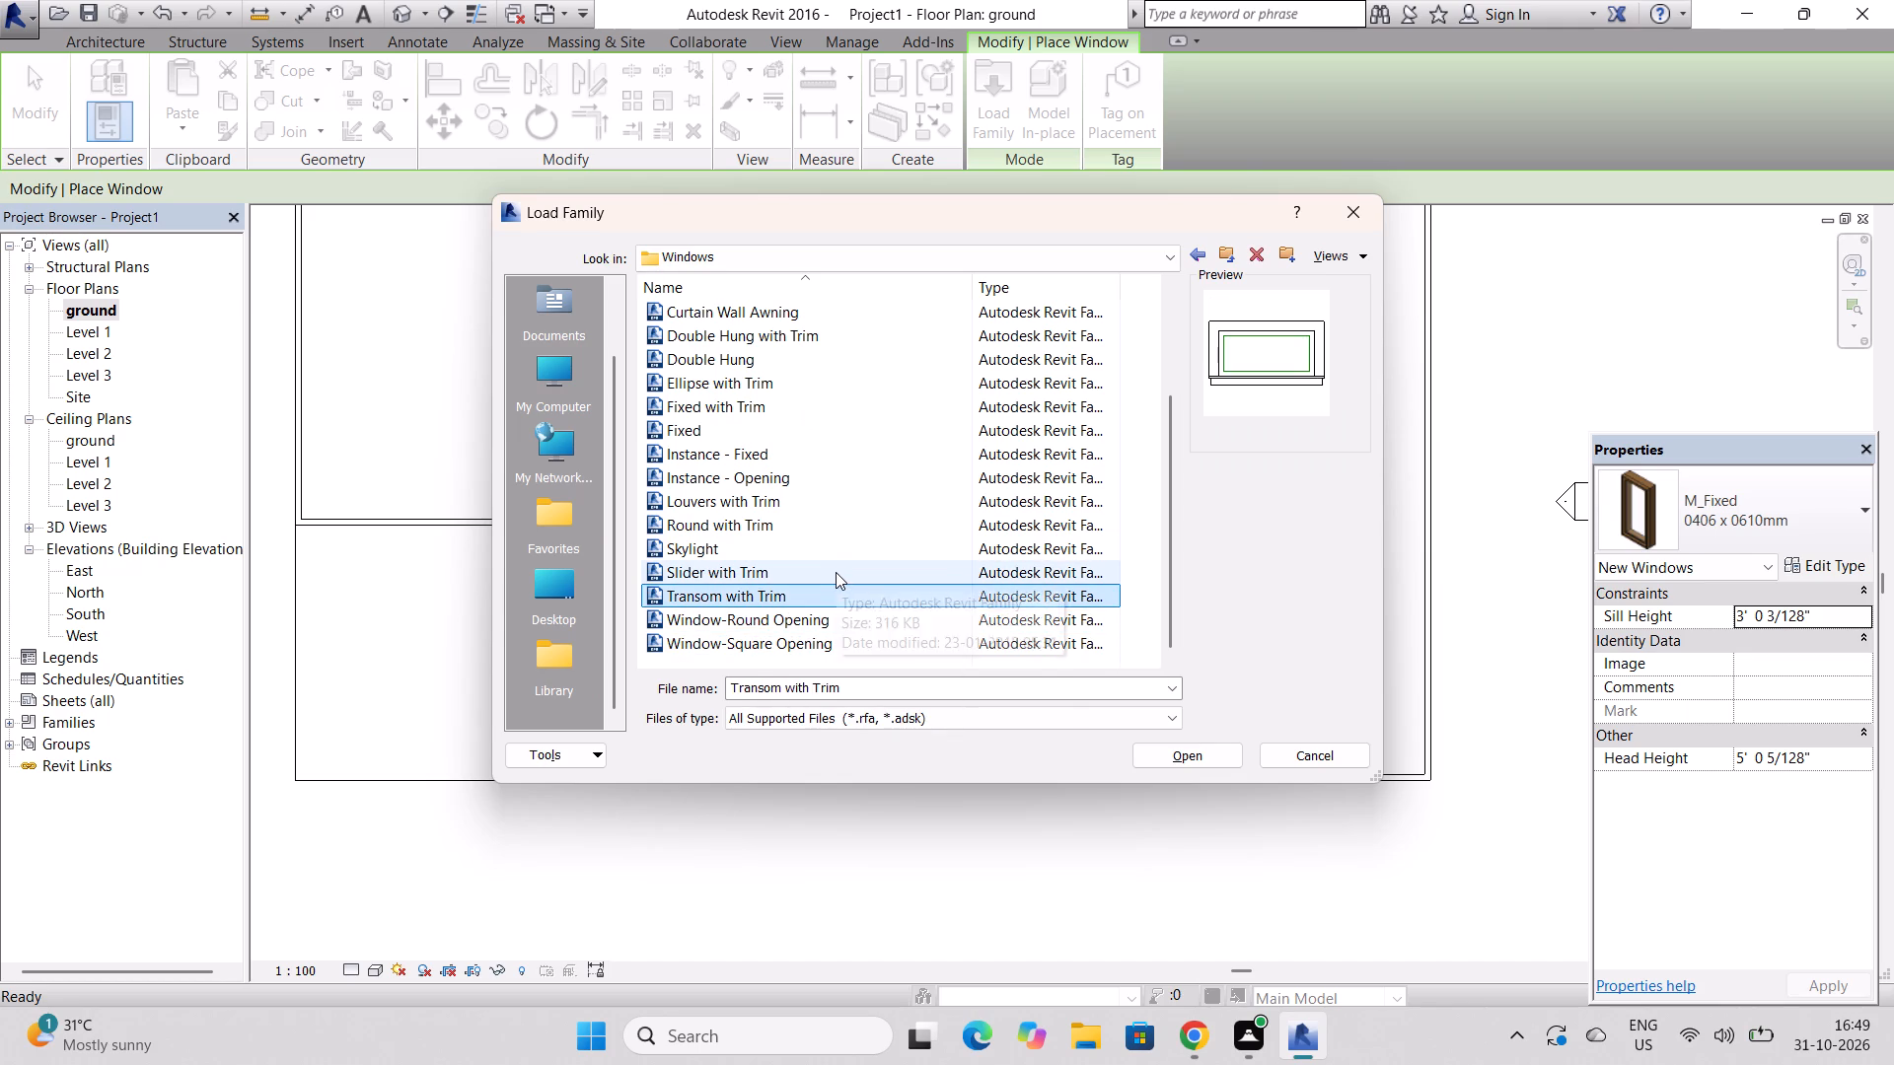
pyautogui.click(843, 573)
pyautogui.click(860, 535)
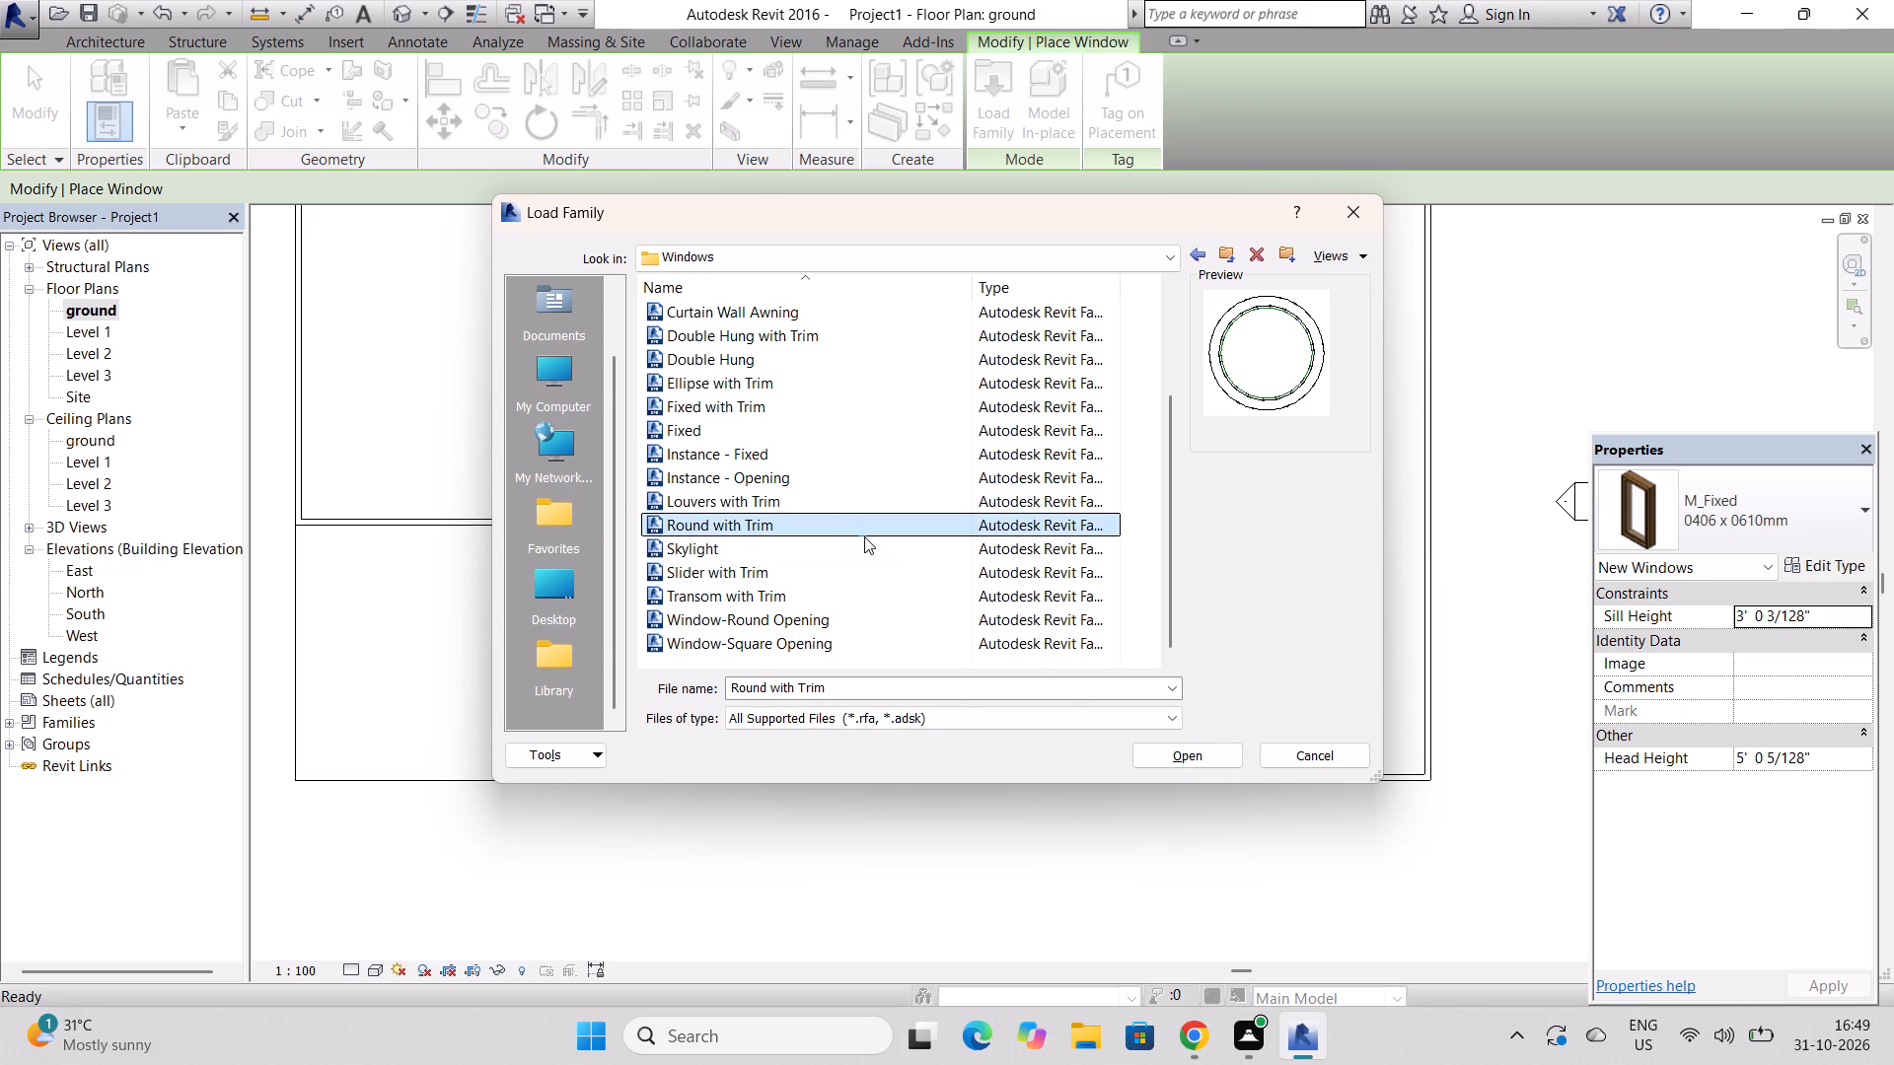
pyautogui.click(853, 484)
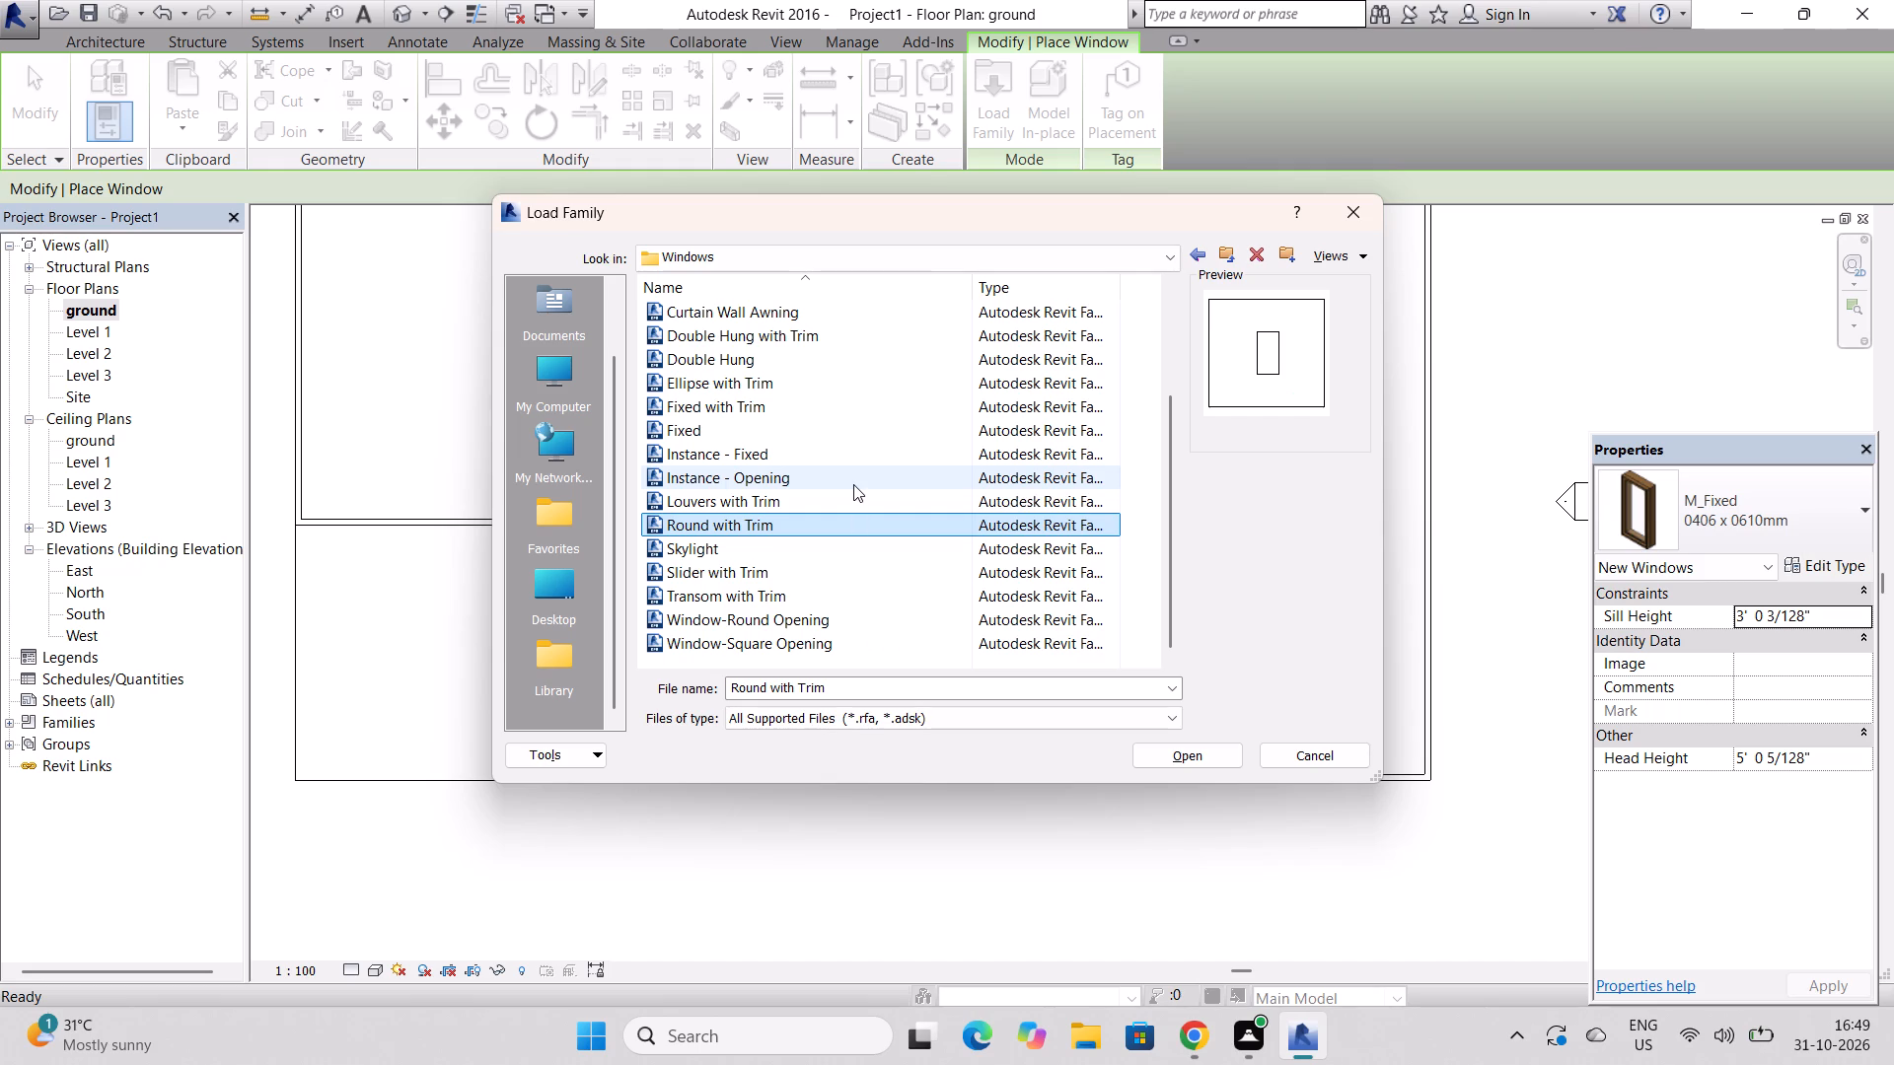
pyautogui.click(851, 458)
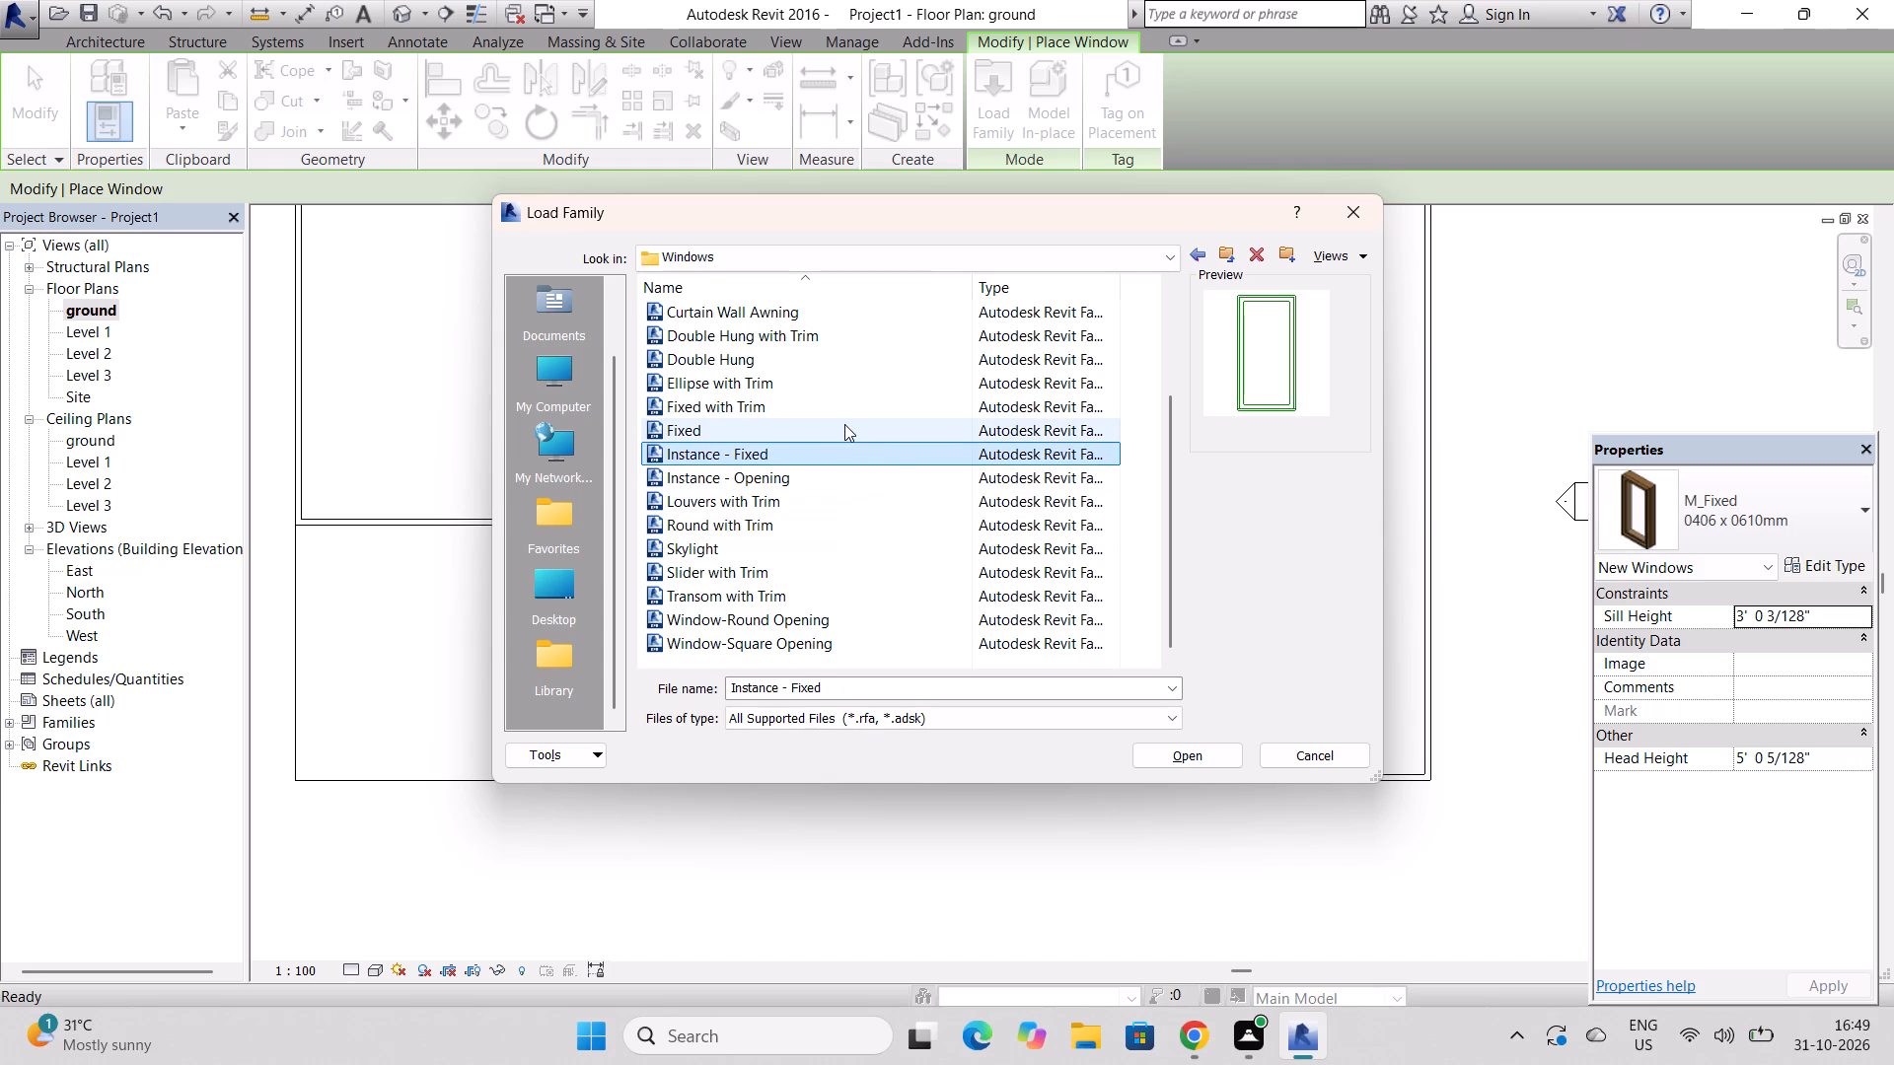
pyautogui.click(844, 424)
pyautogui.click(839, 400)
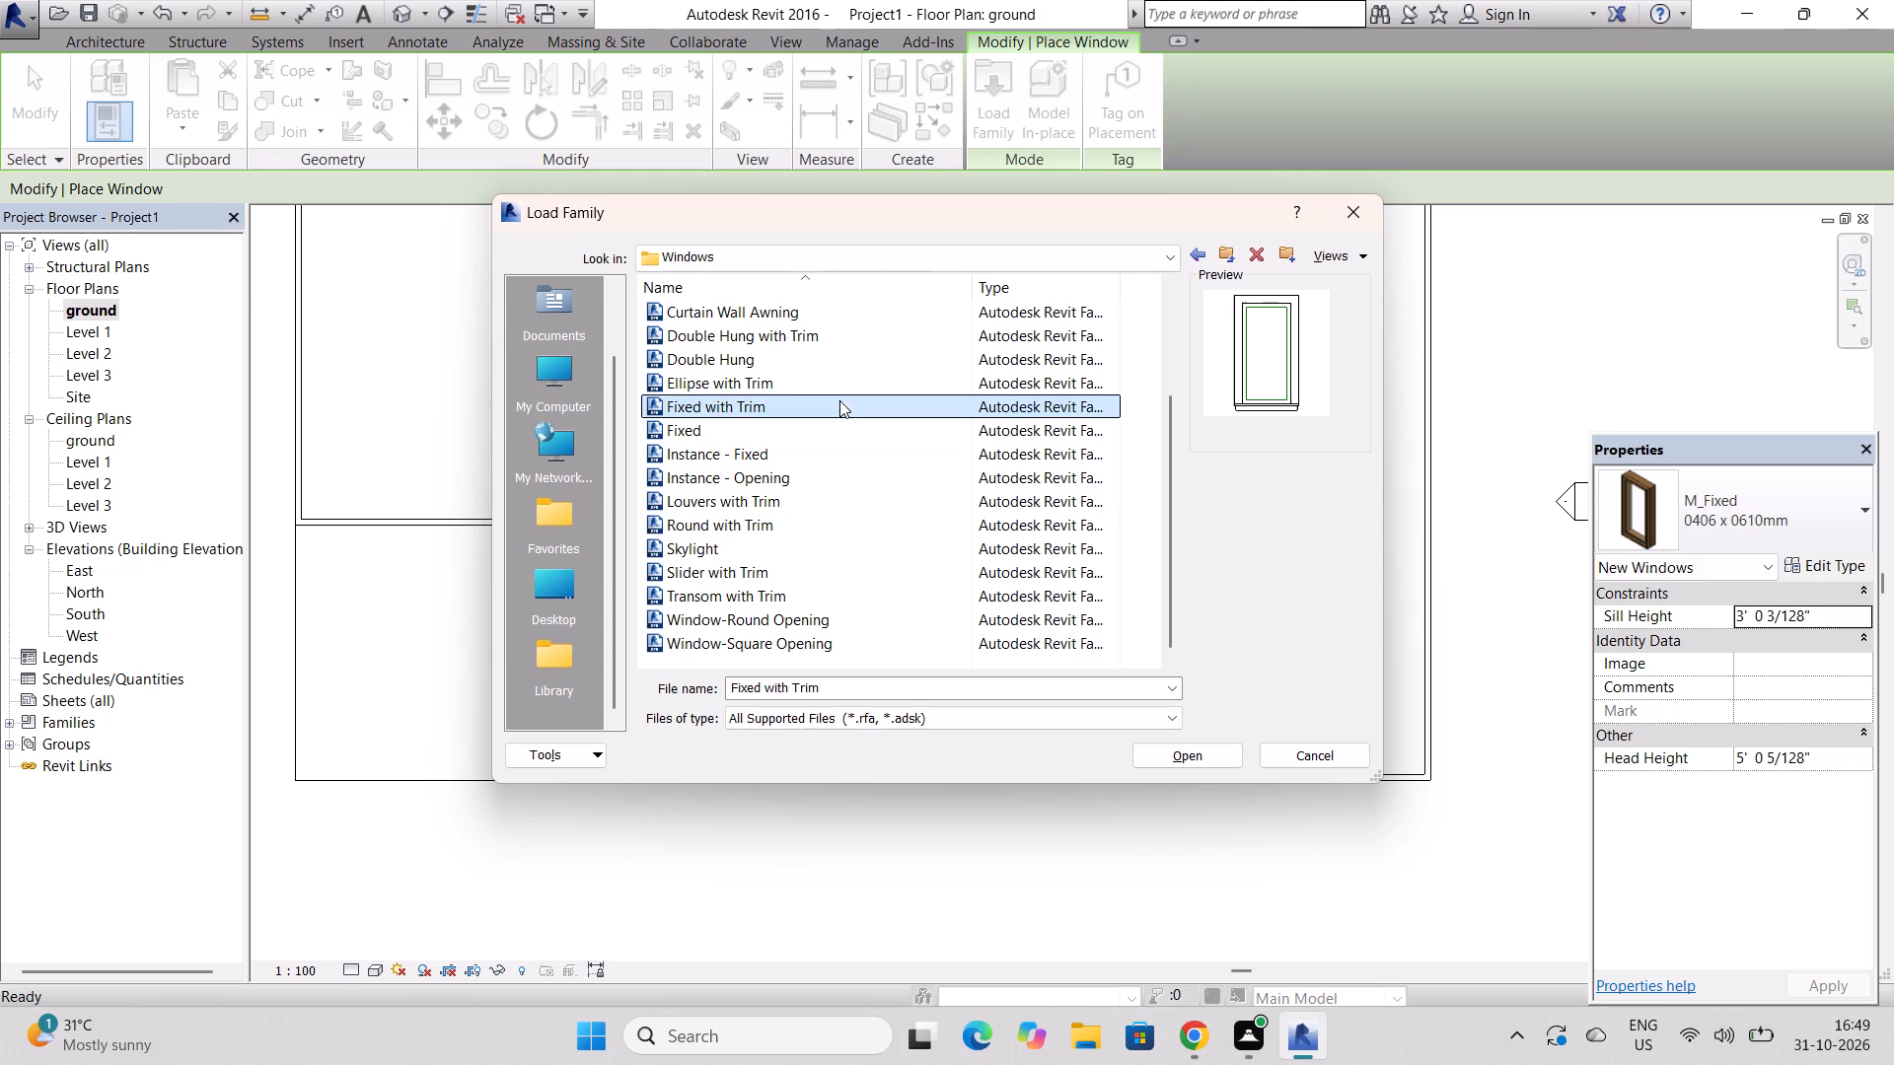
pyautogui.click(839, 381)
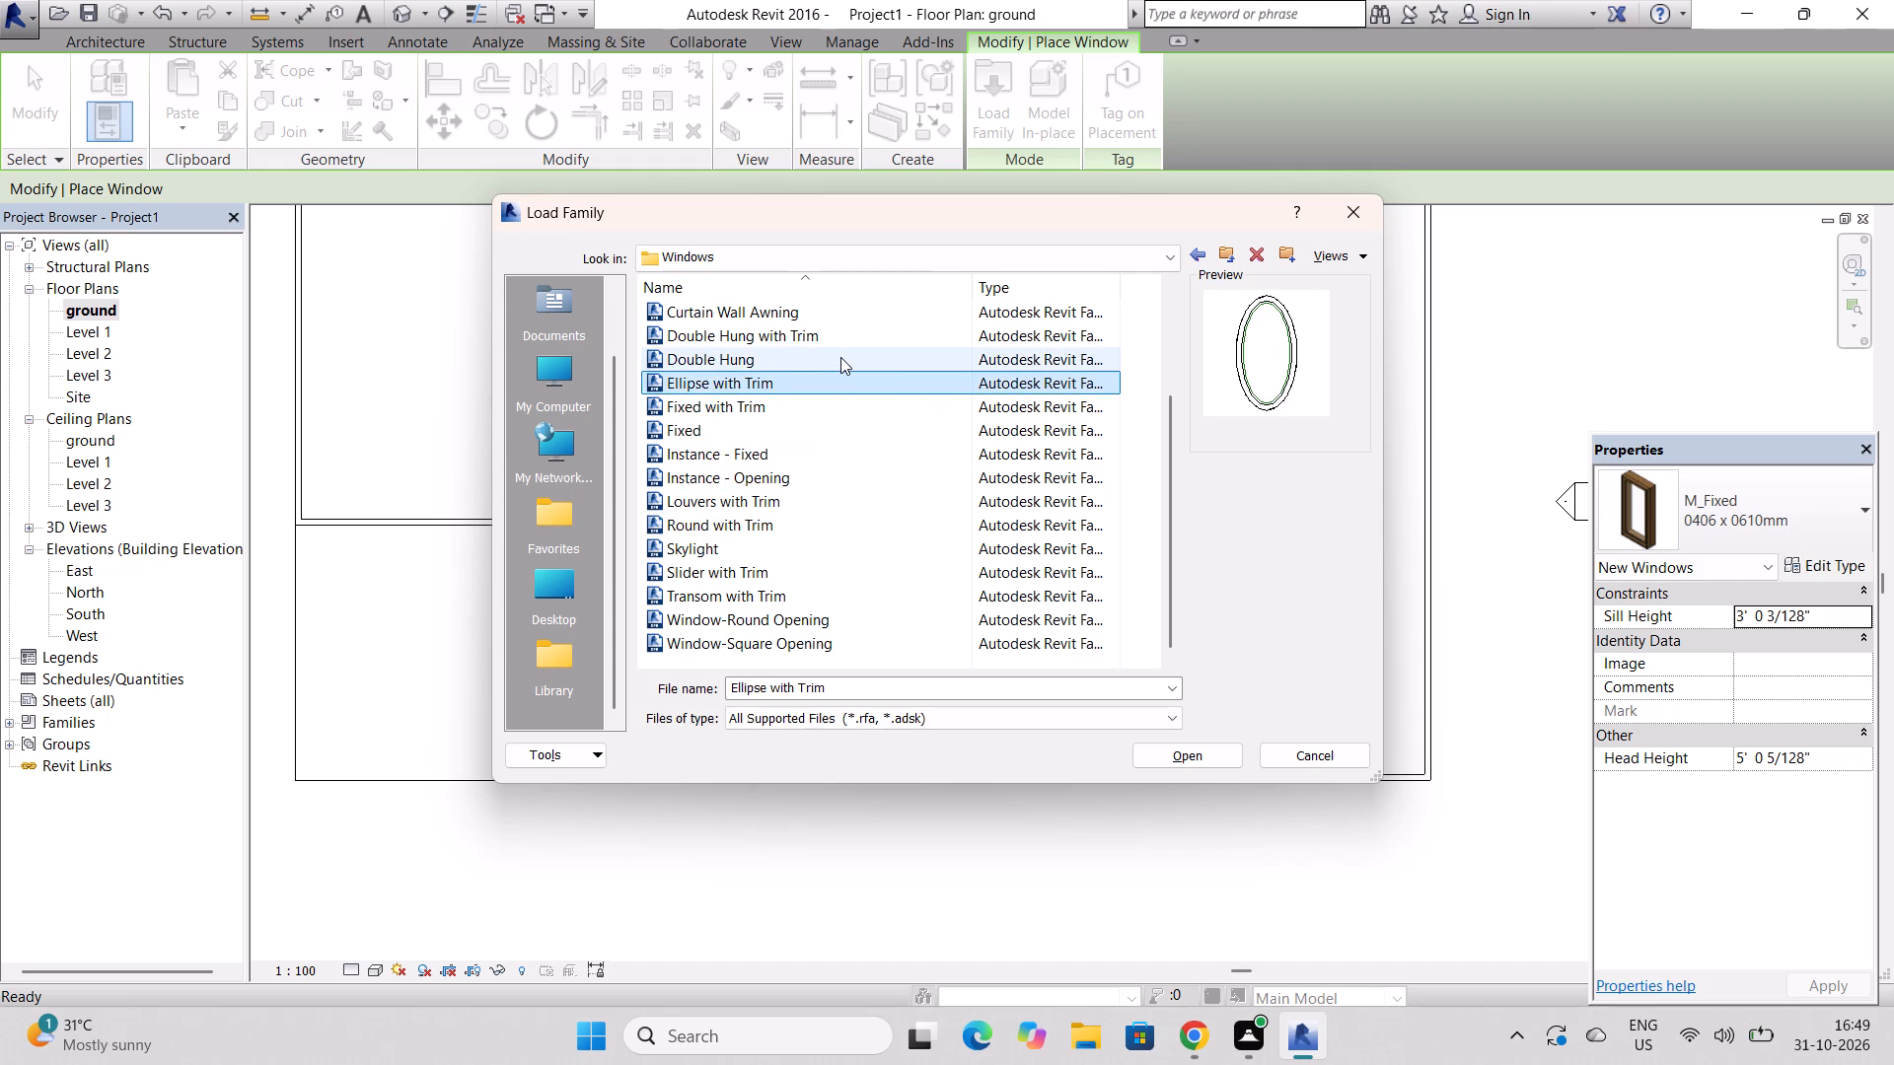
pyautogui.click(840, 357)
pyautogui.click(840, 338)
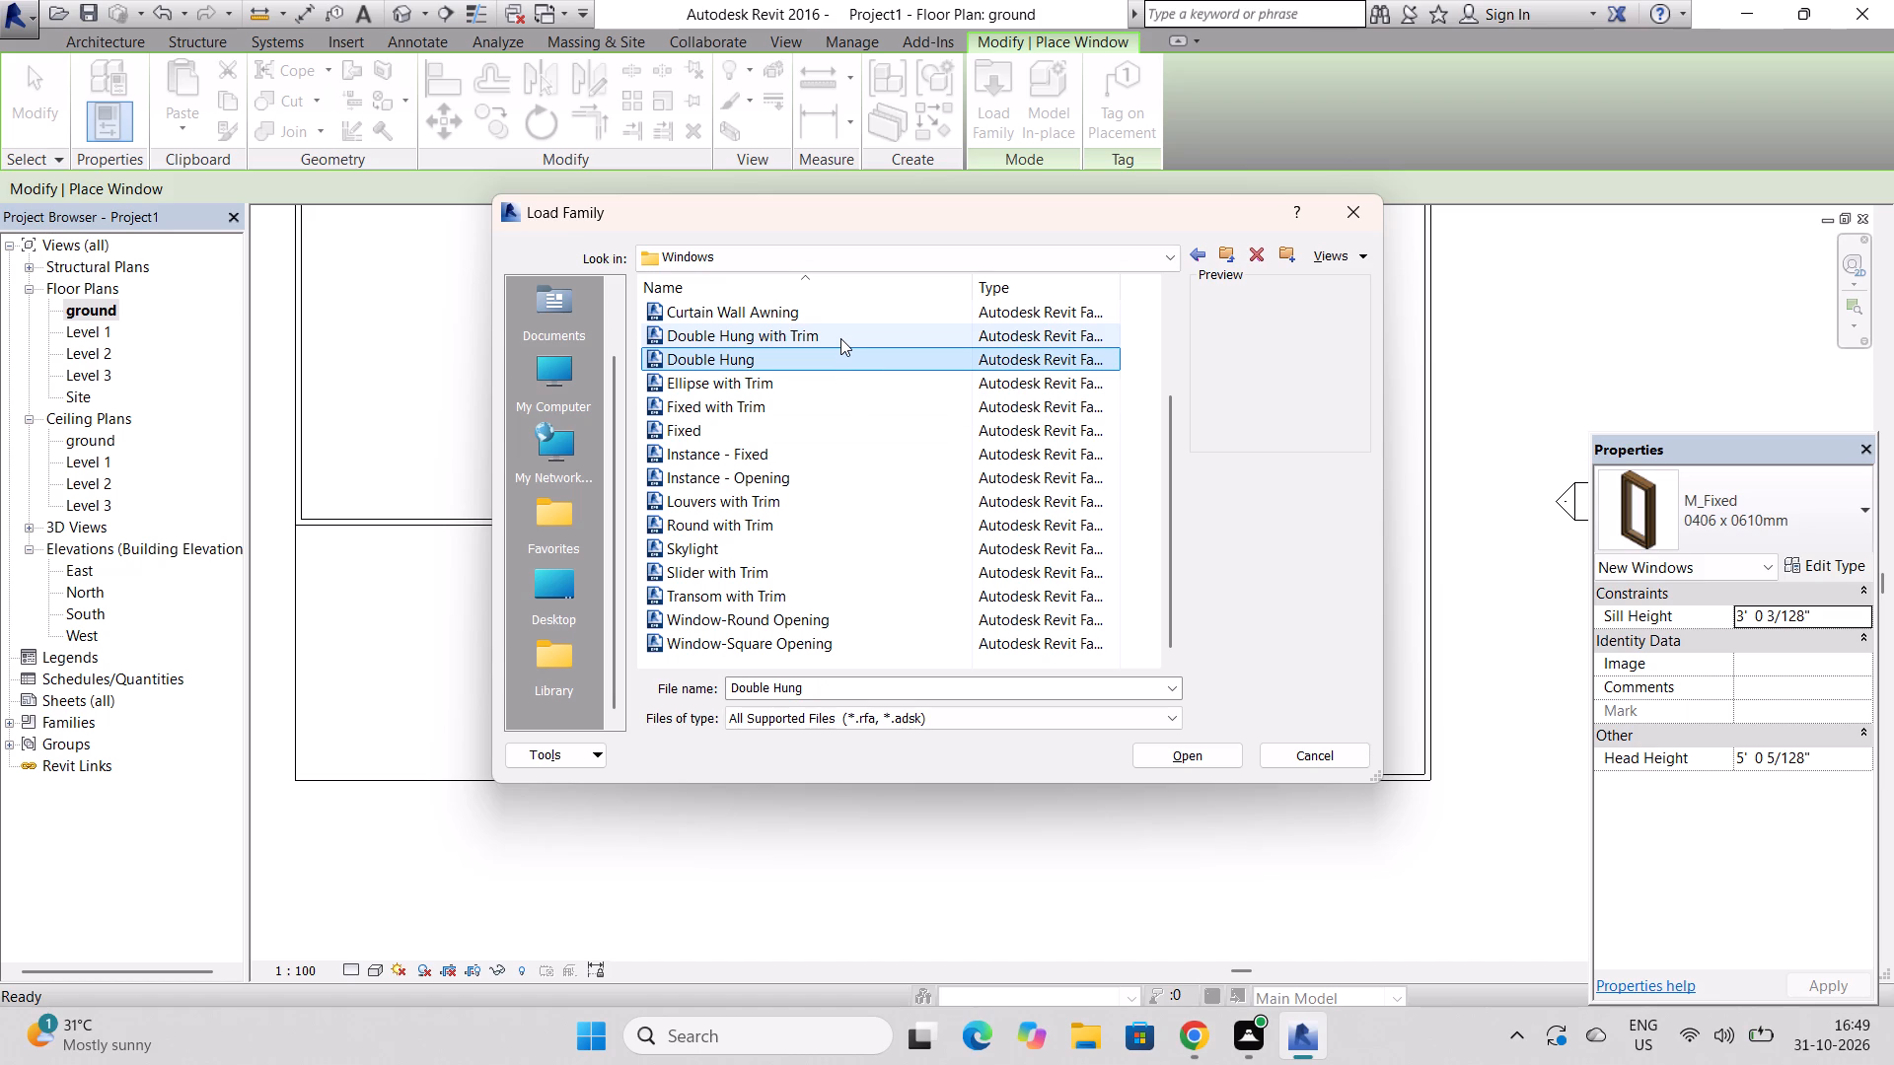
pyautogui.click(840, 321)
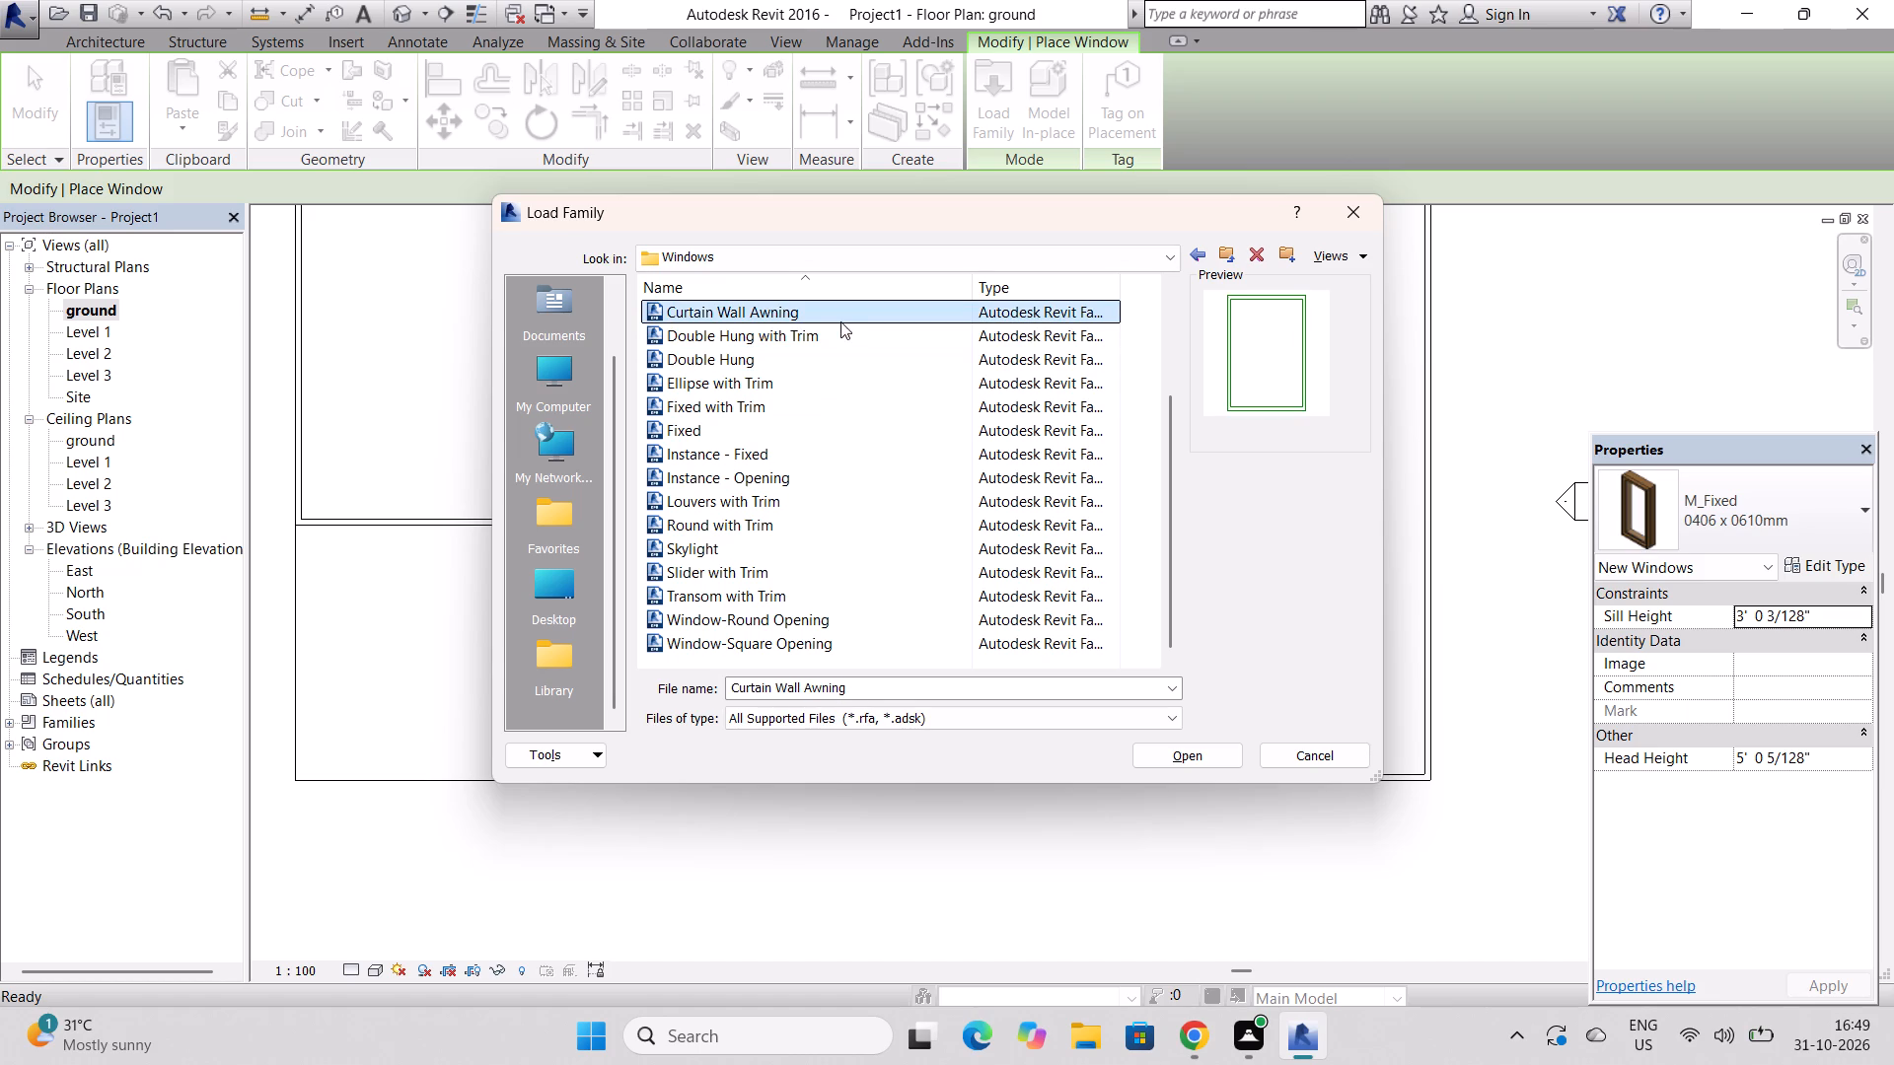
pyautogui.scroll(1, 840, 321)
pyautogui.click(838, 349)
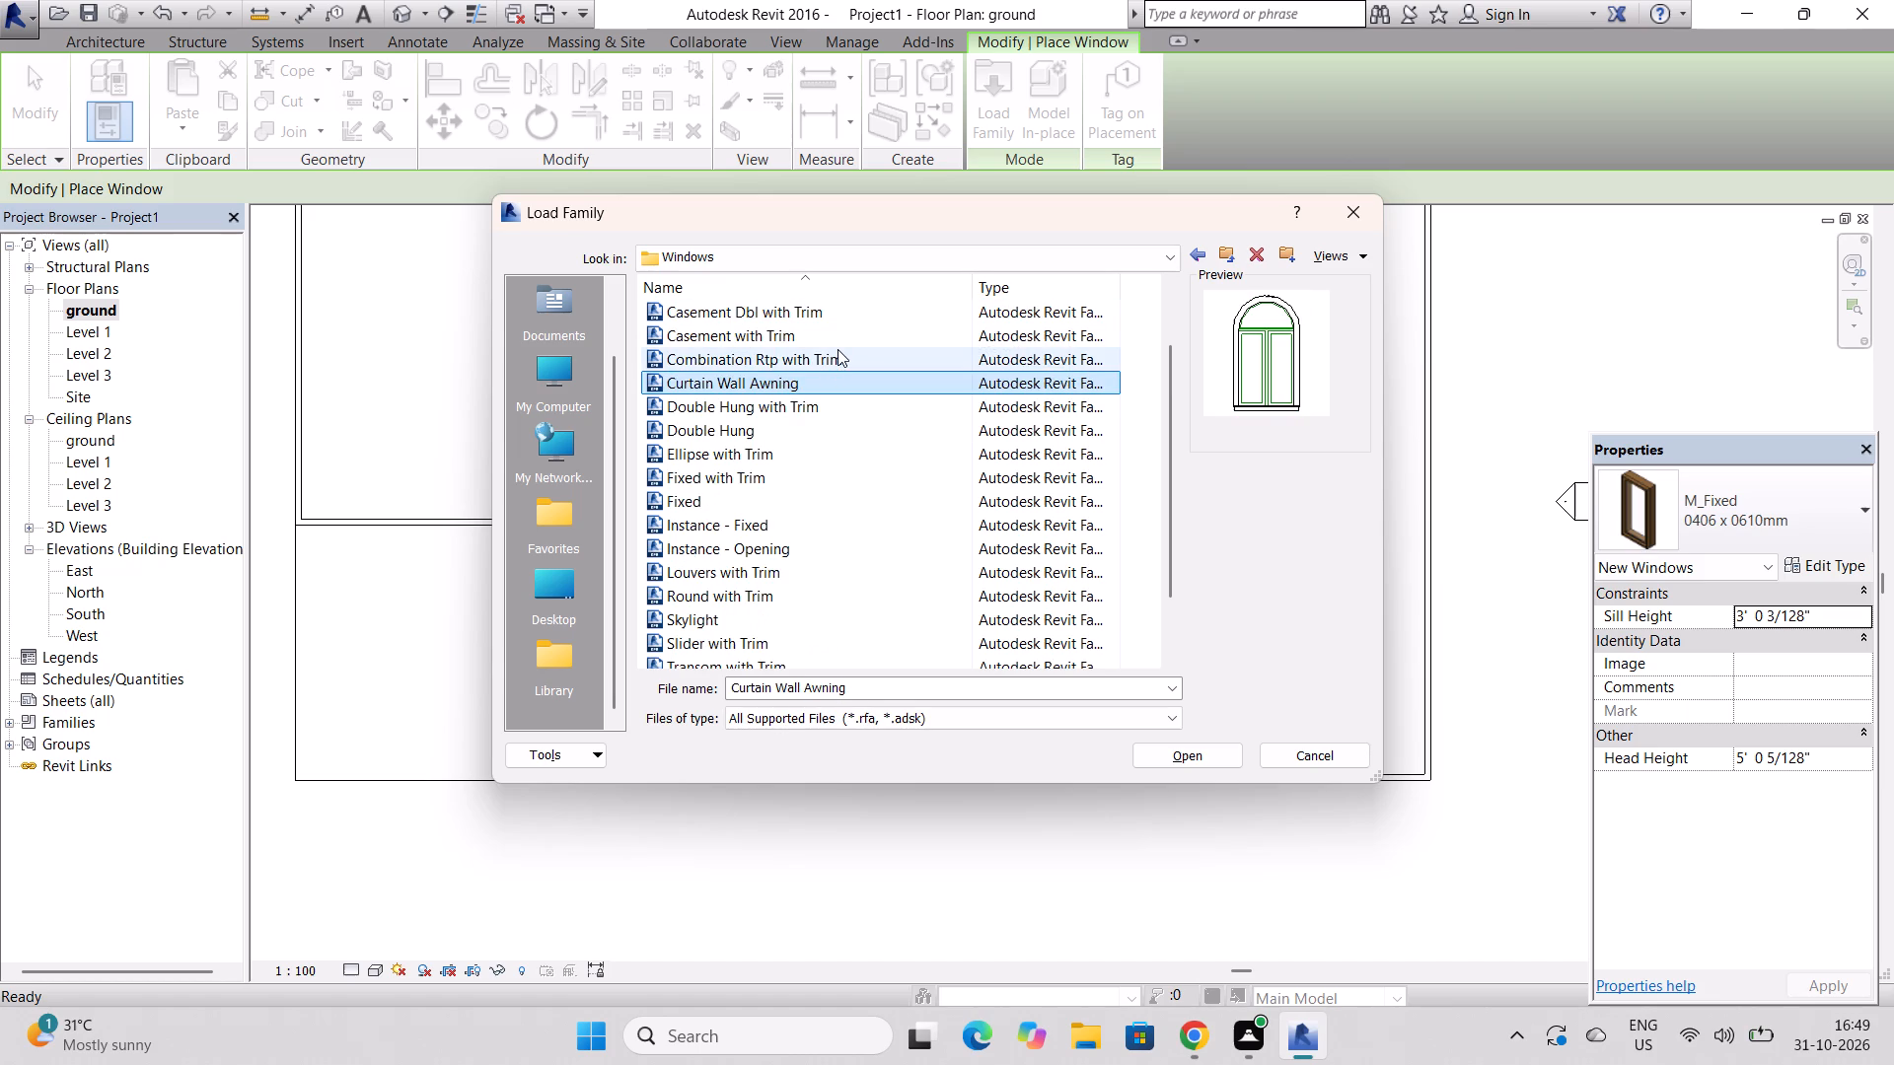
pyautogui.click(838, 340)
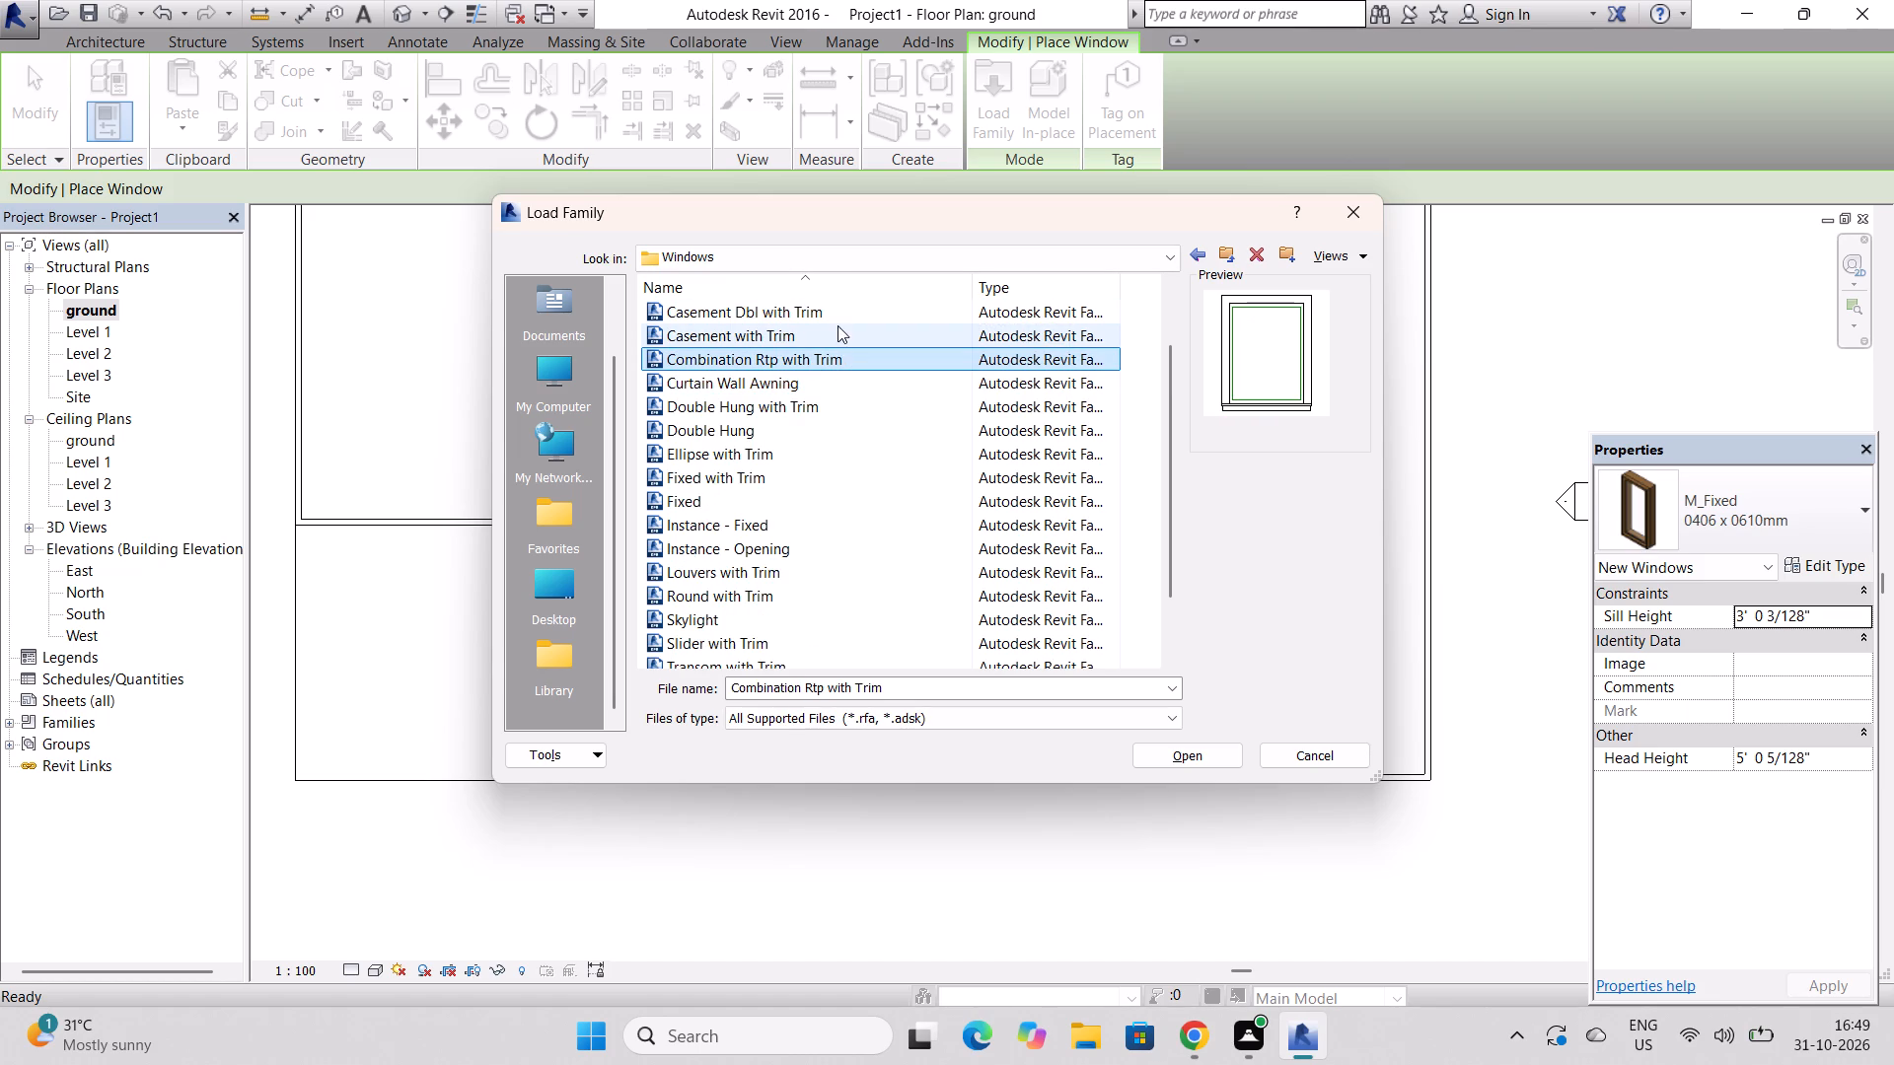
pyautogui.click(838, 317)
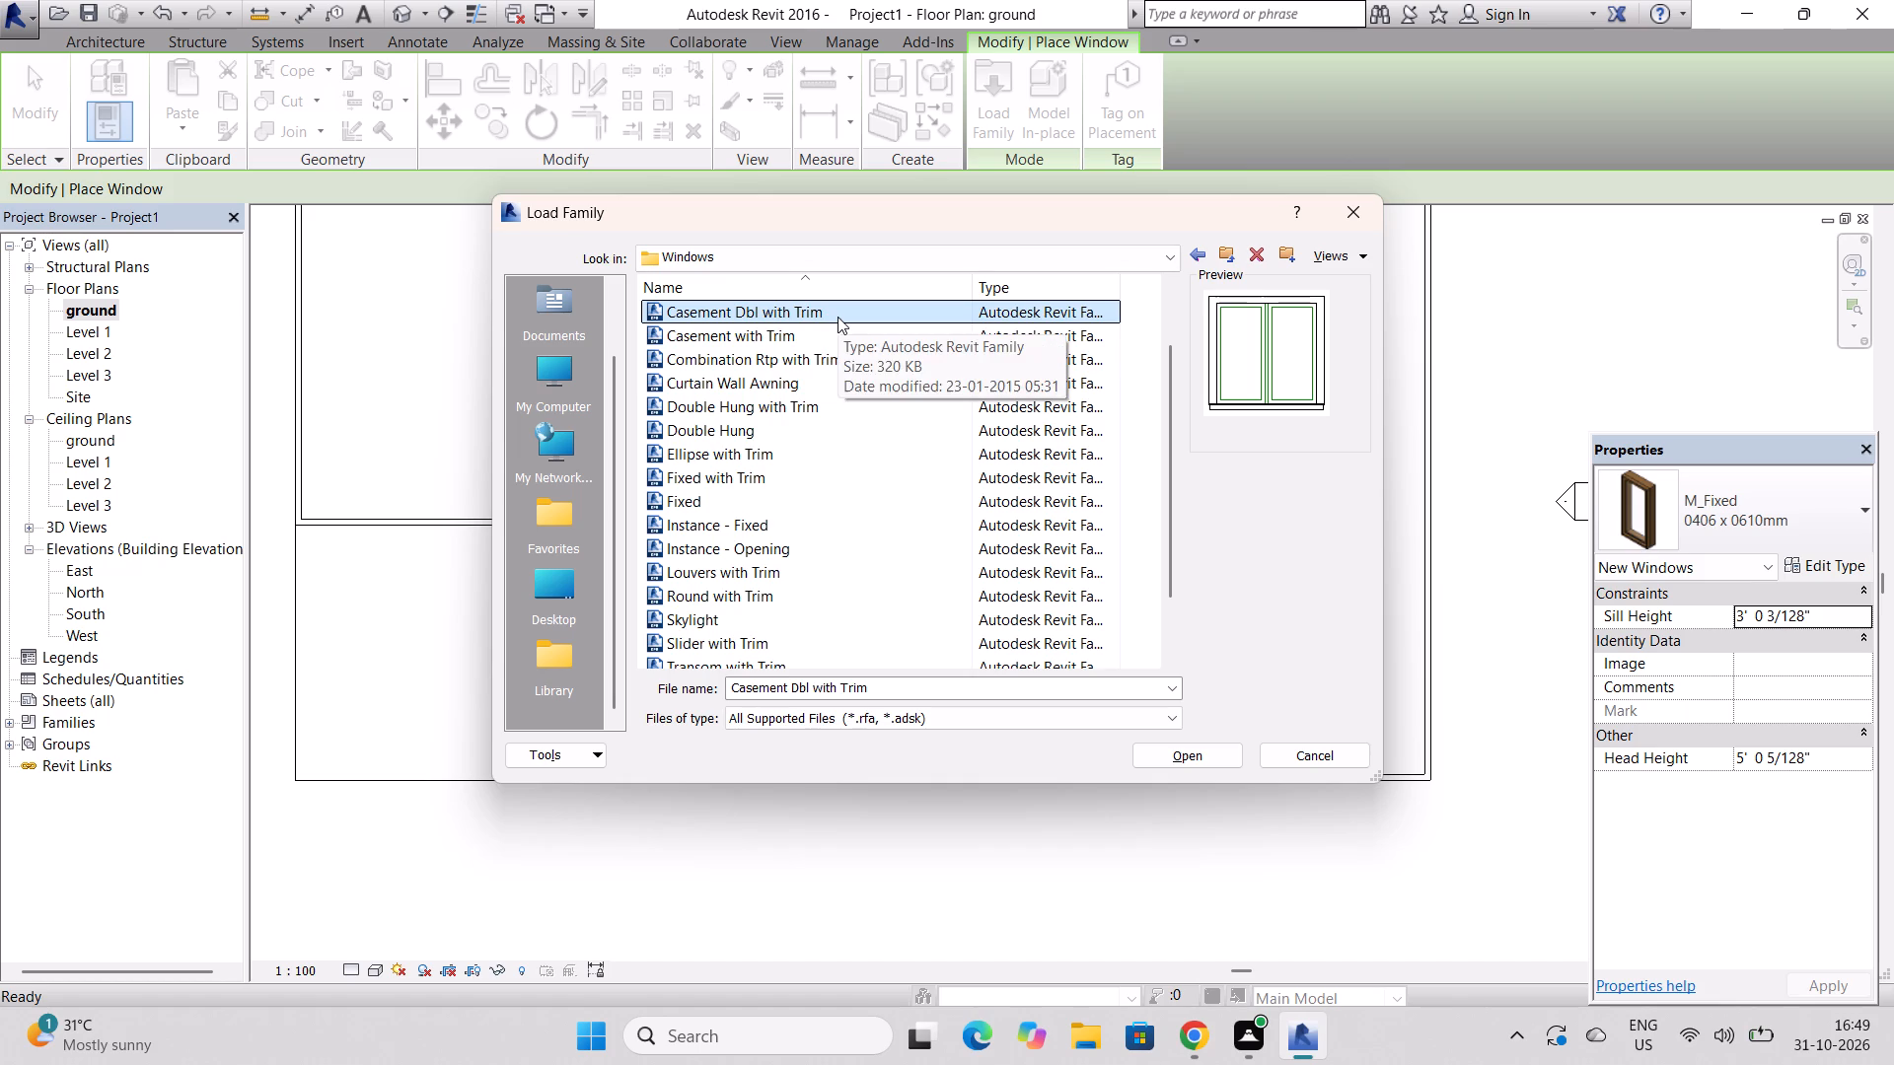
# Load the Casement 3x3 with Trim window family into the project.
pyautogui.scroll(2, 838, 317)
pyautogui.click(835, 351)
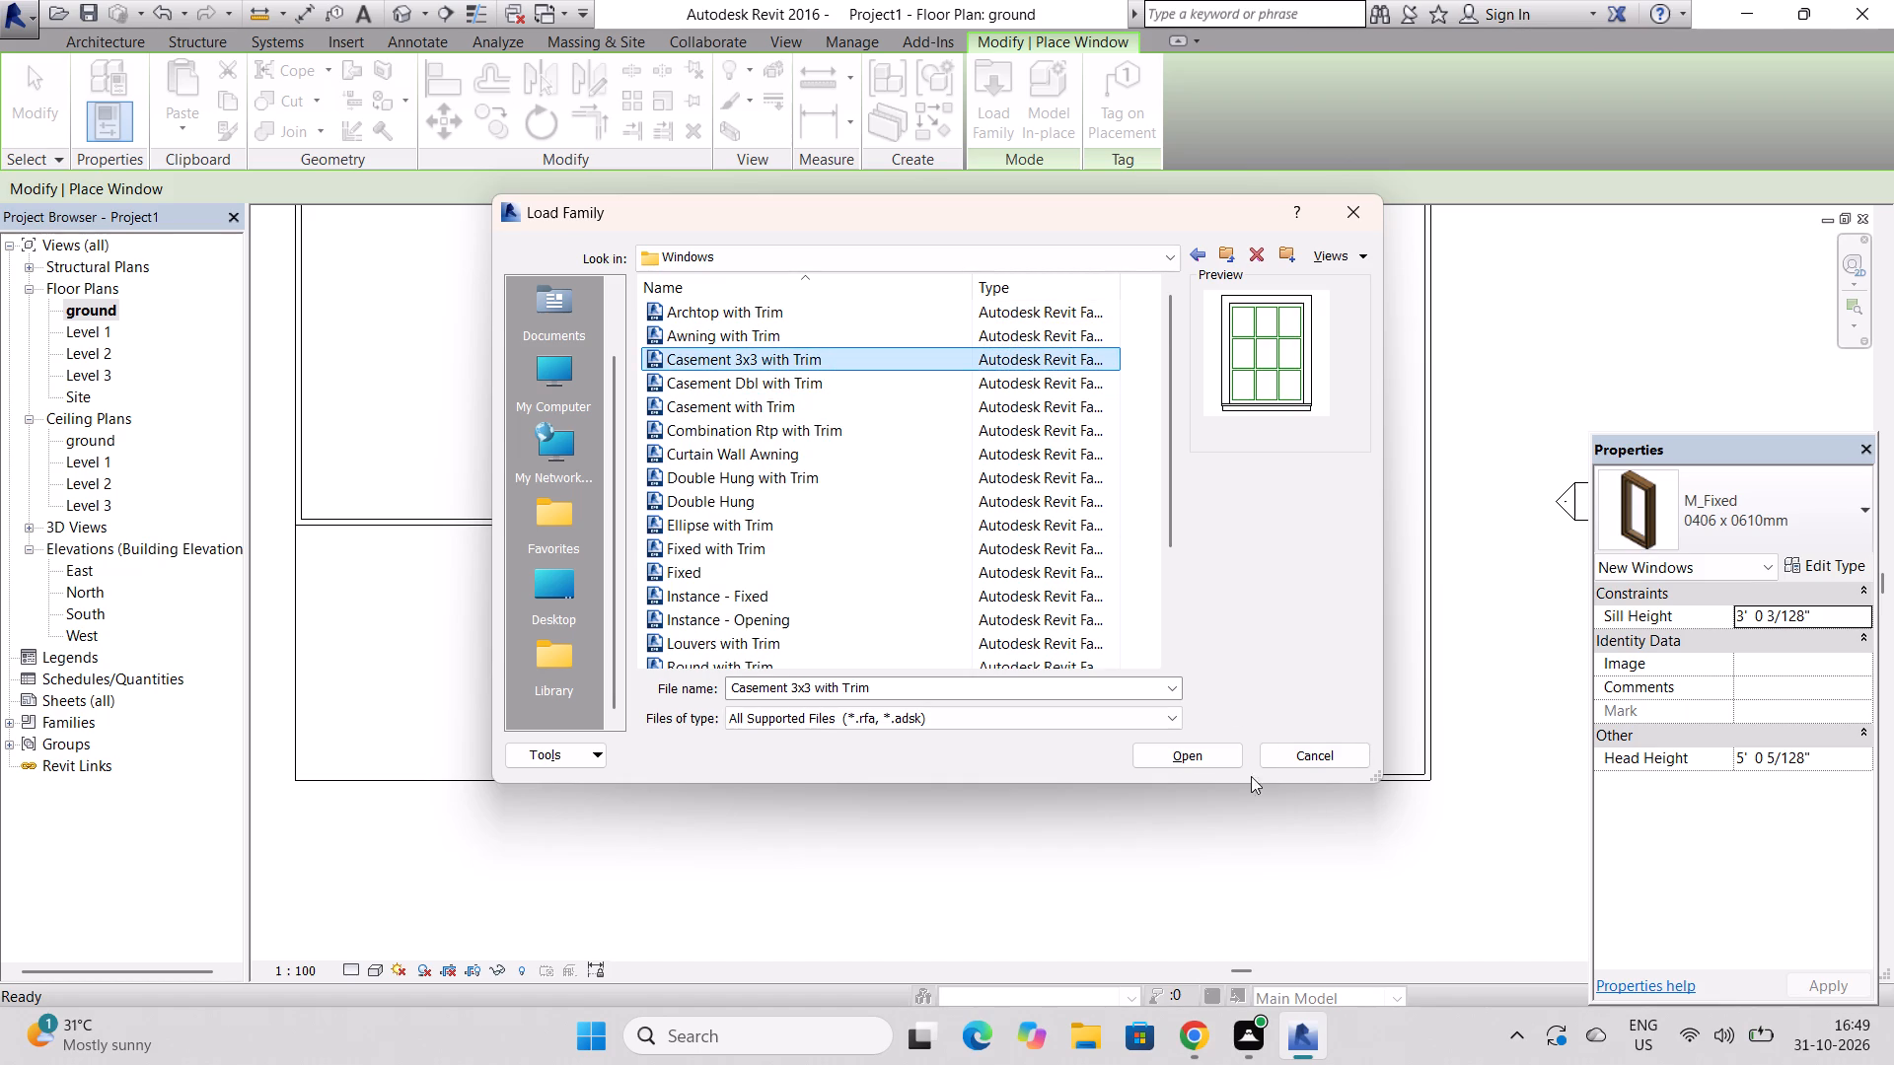
pyautogui.click(1217, 752)
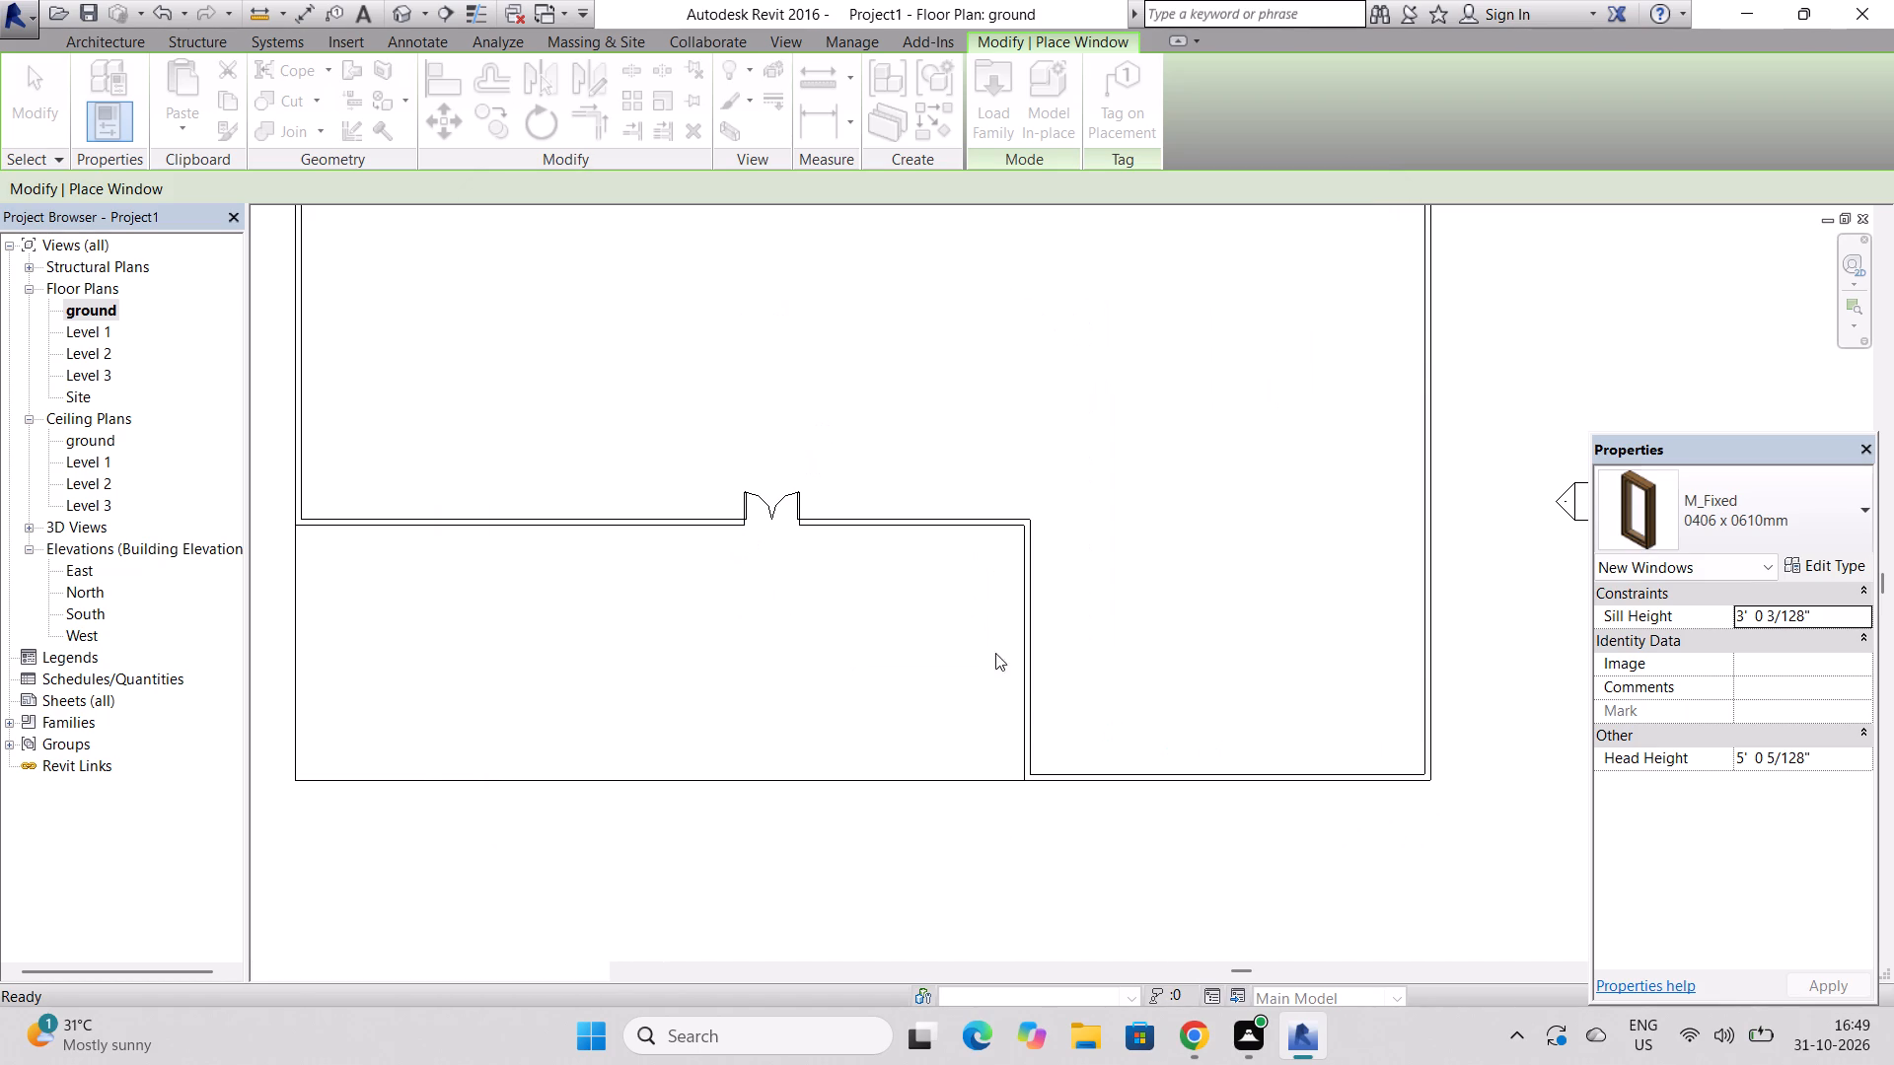
# Place a 36" x 72" Casement 3x3 with Trim window in the ground floor's recessed front wall, 16' 0" from the door and 12' 0" from the return wall.
pyautogui.scroll(9, 927, 516)
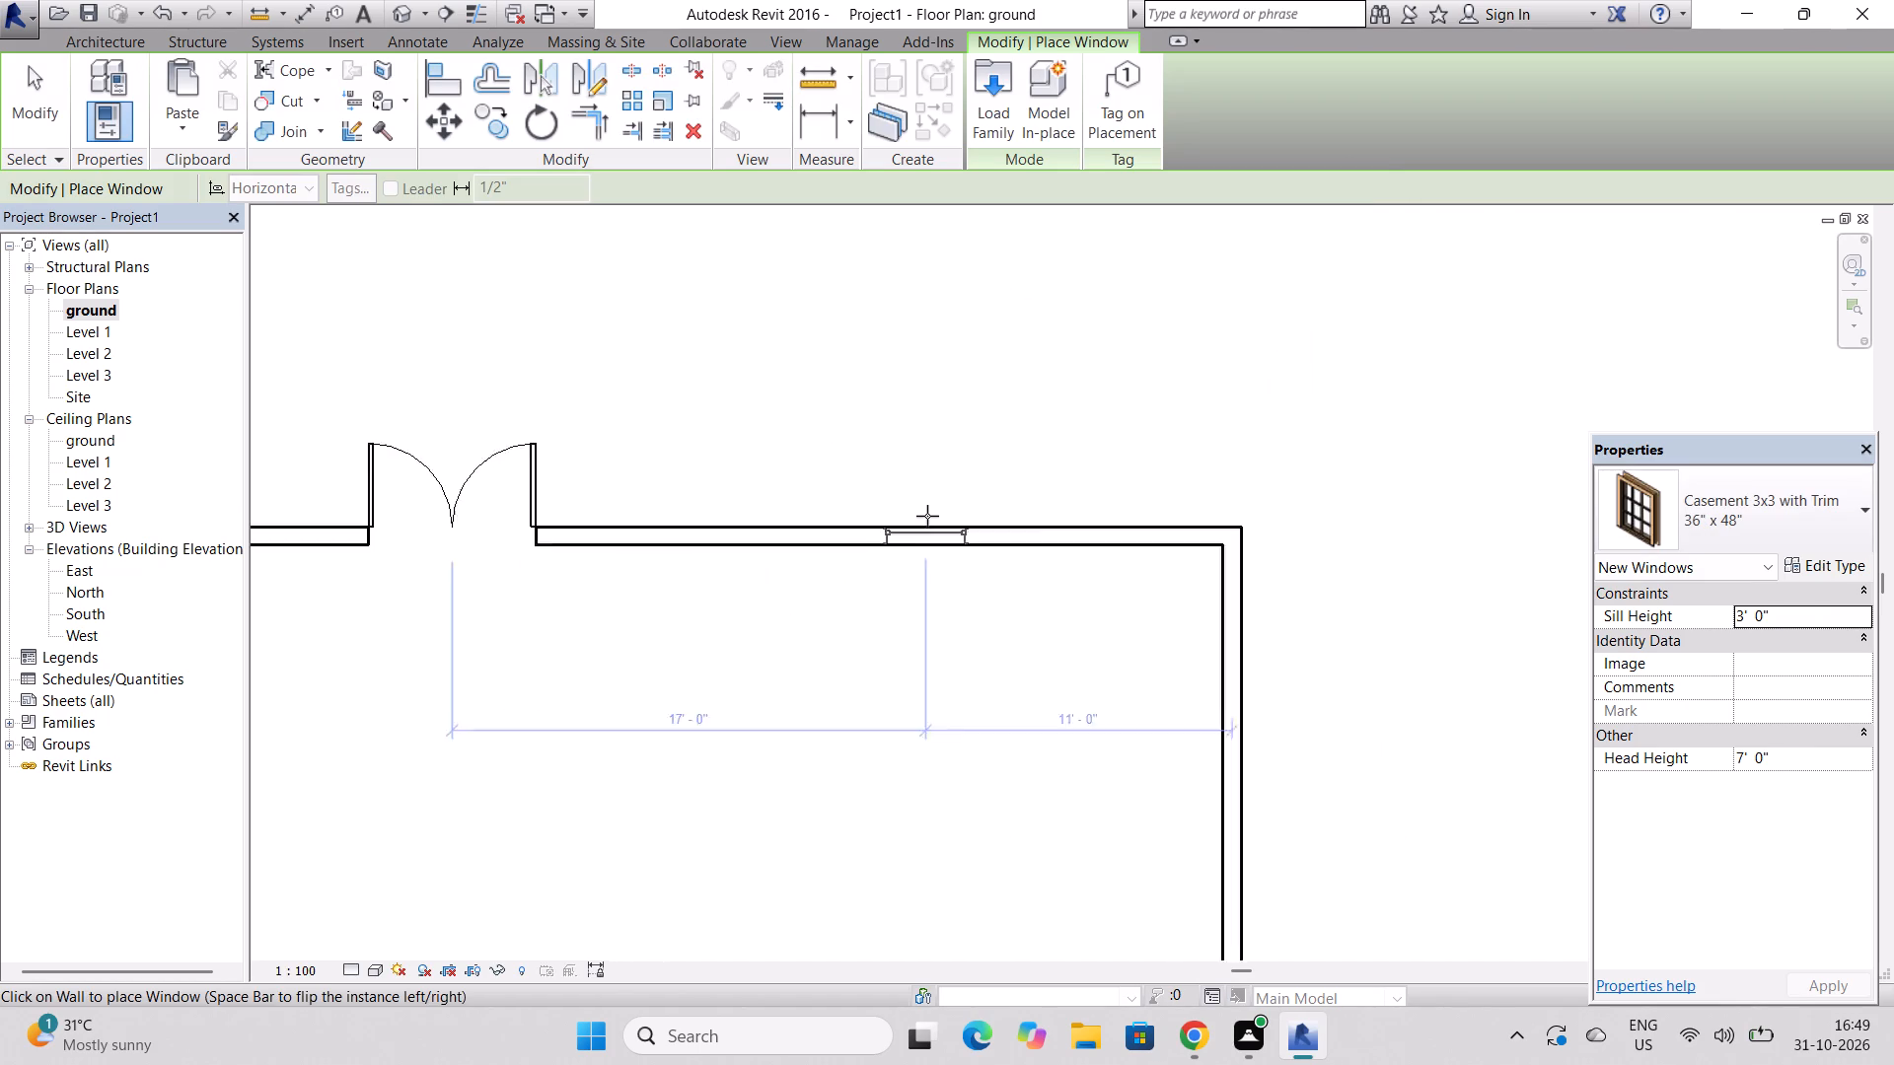
pyautogui.scroll(6, 927, 516)
pyautogui.scroll(-5, 927, 516)
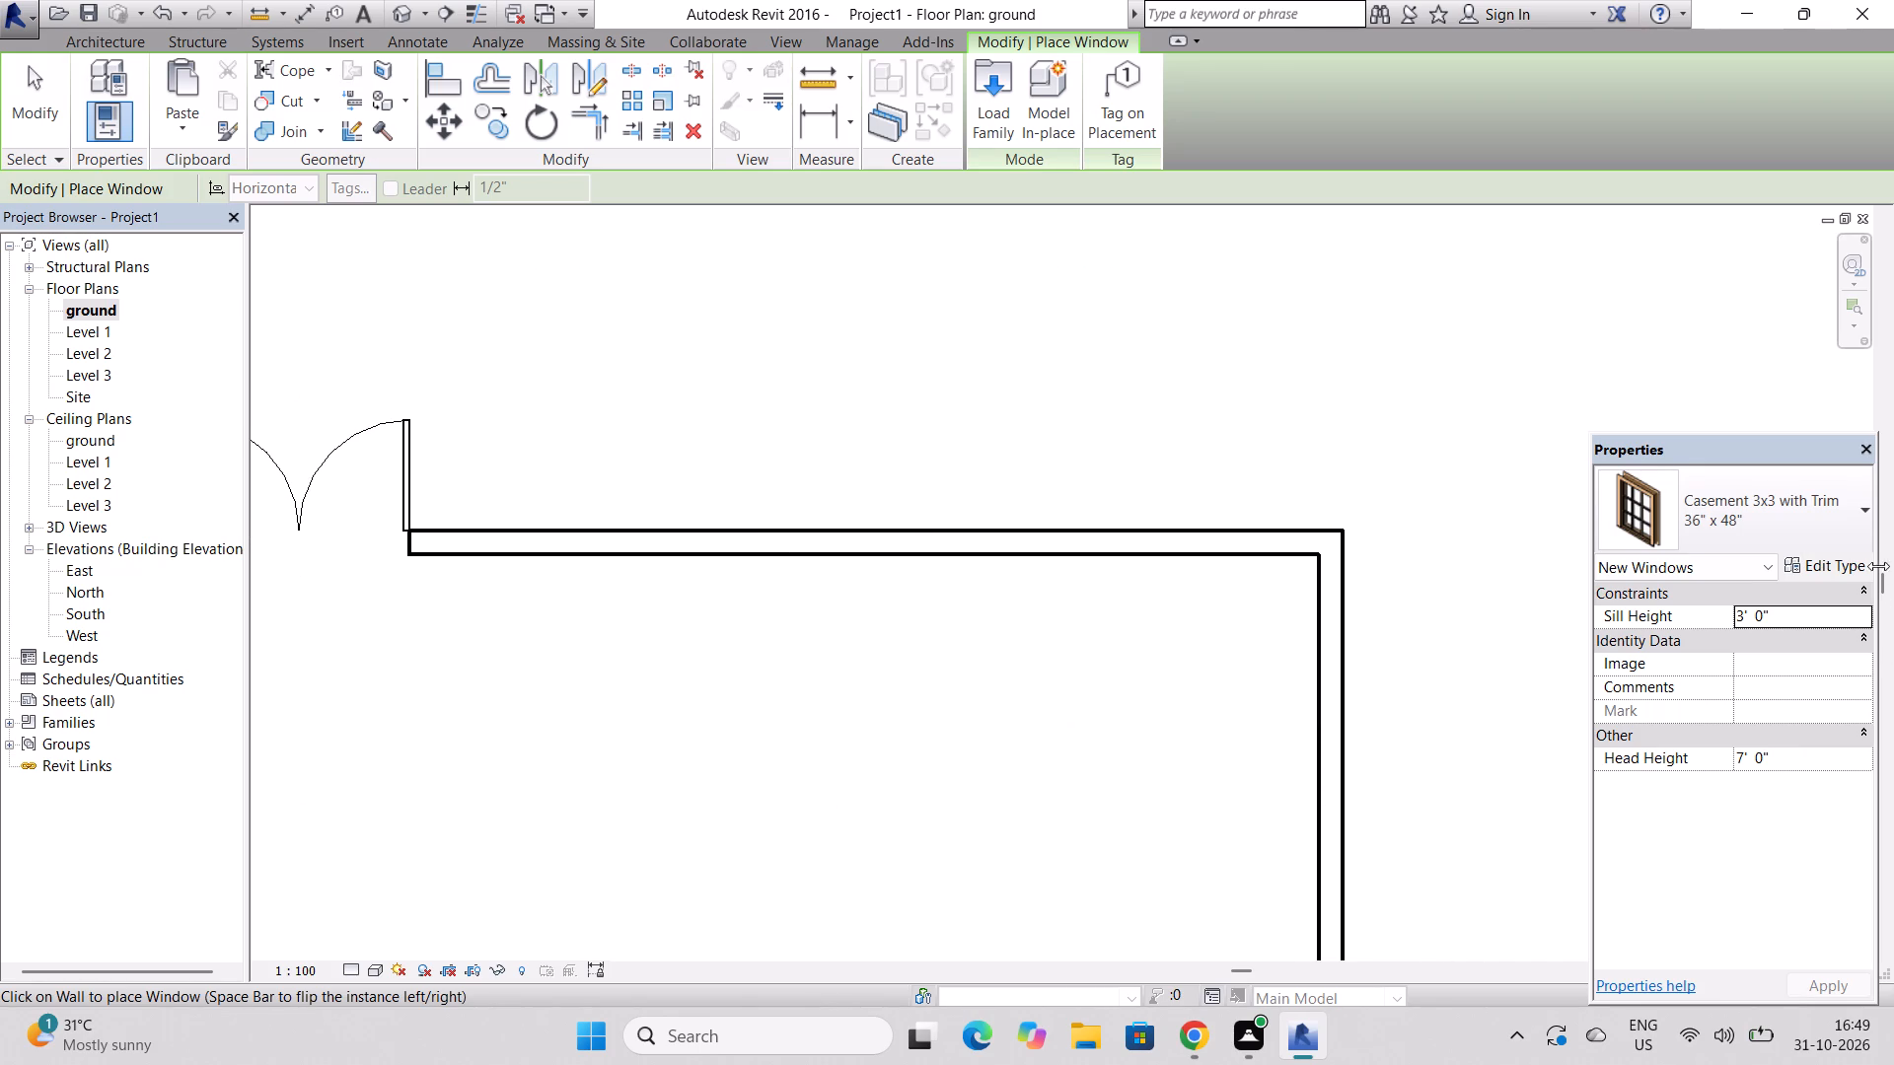
pyautogui.click(1820, 509)
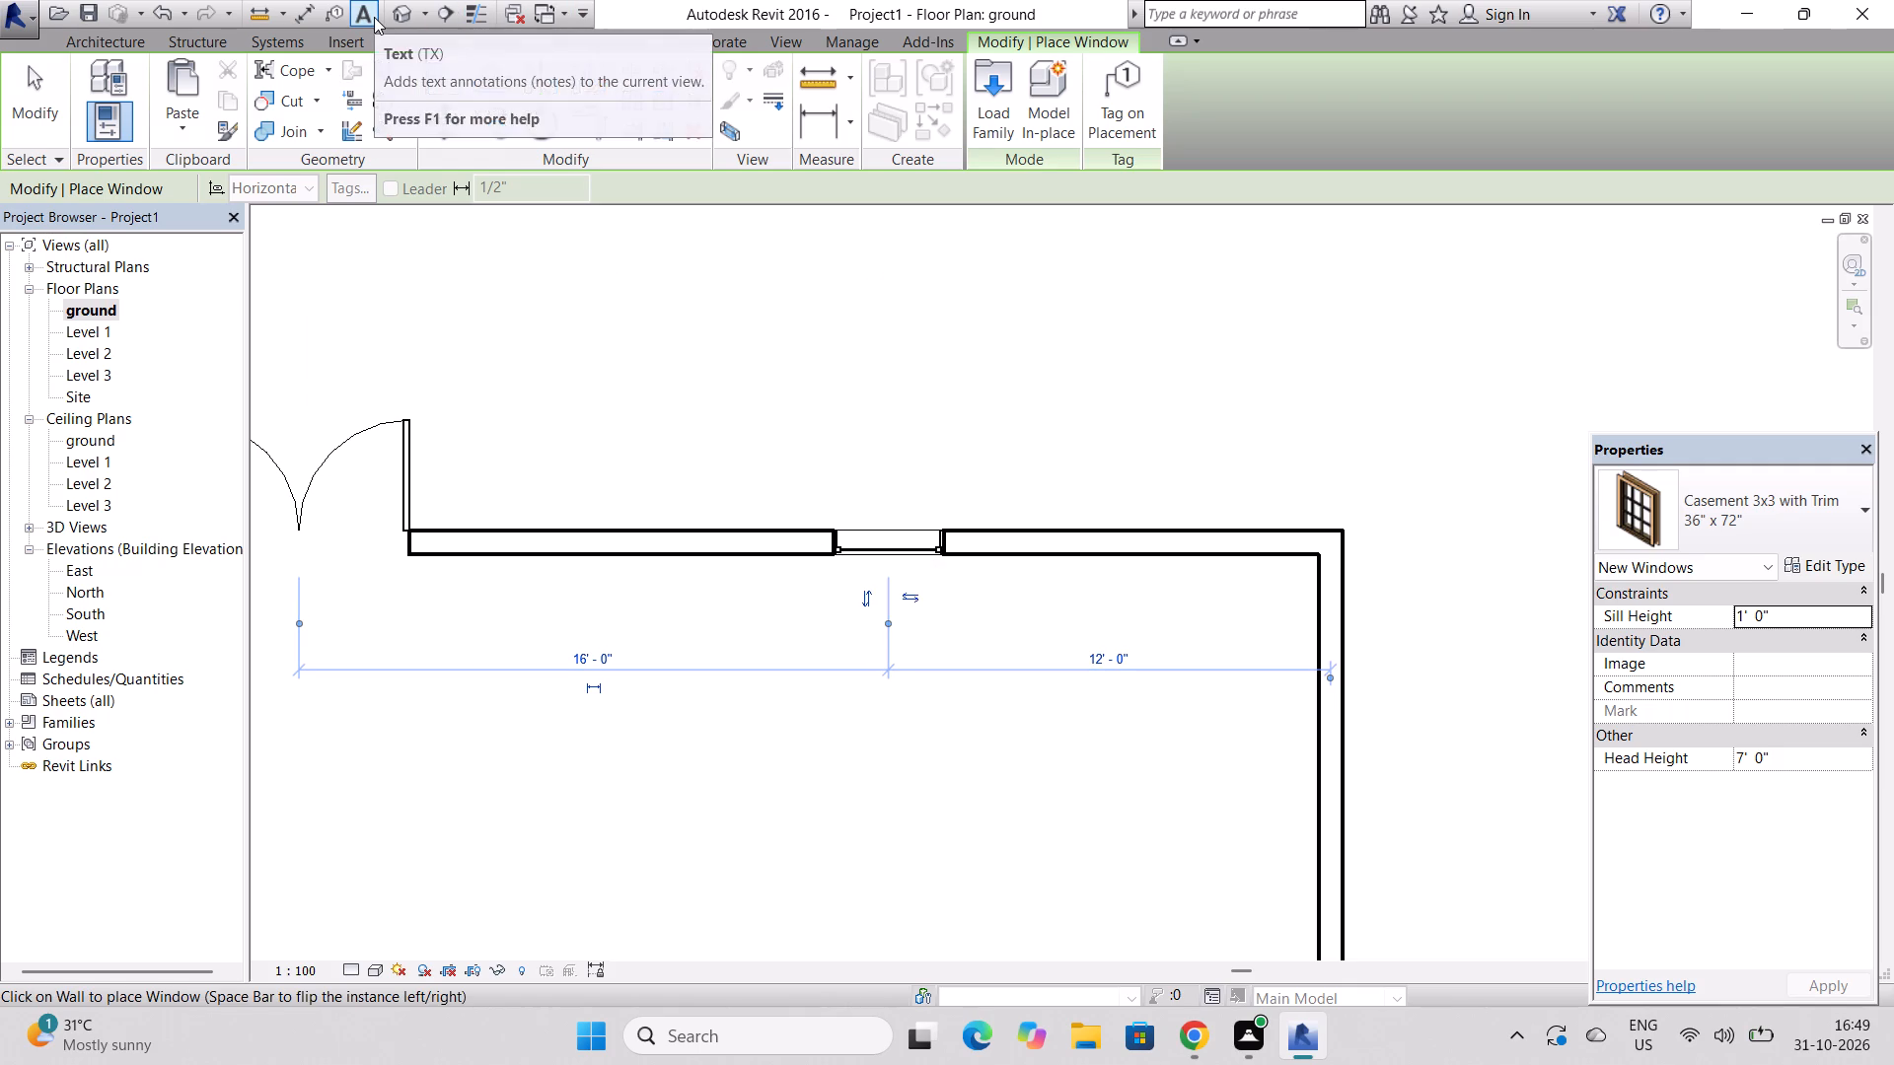
# On the Level 1 floor plan, place the 72" x 84" double door directly over the ground-floor door, 52' 0" from the west wall.
pyautogui.click(85, 326)
pyautogui.doubleClick(85, 326)
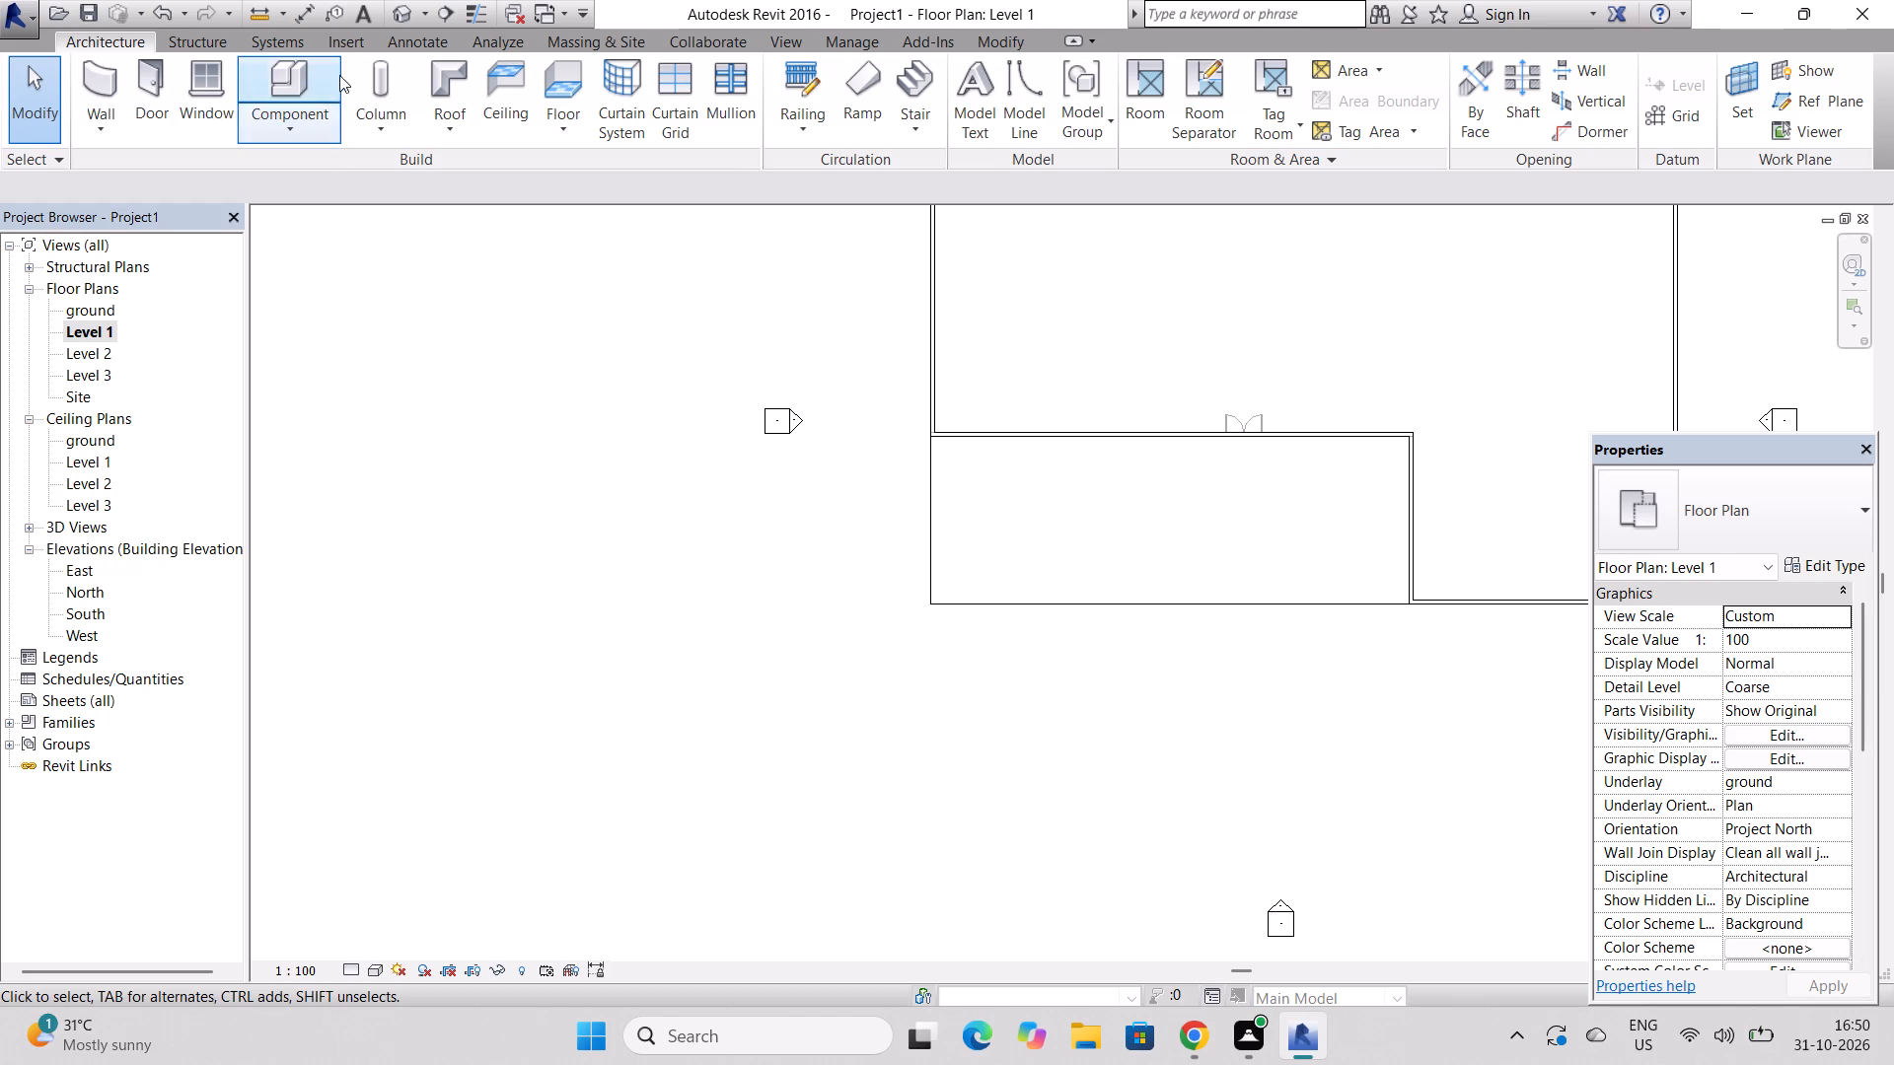
pyautogui.click(163, 81)
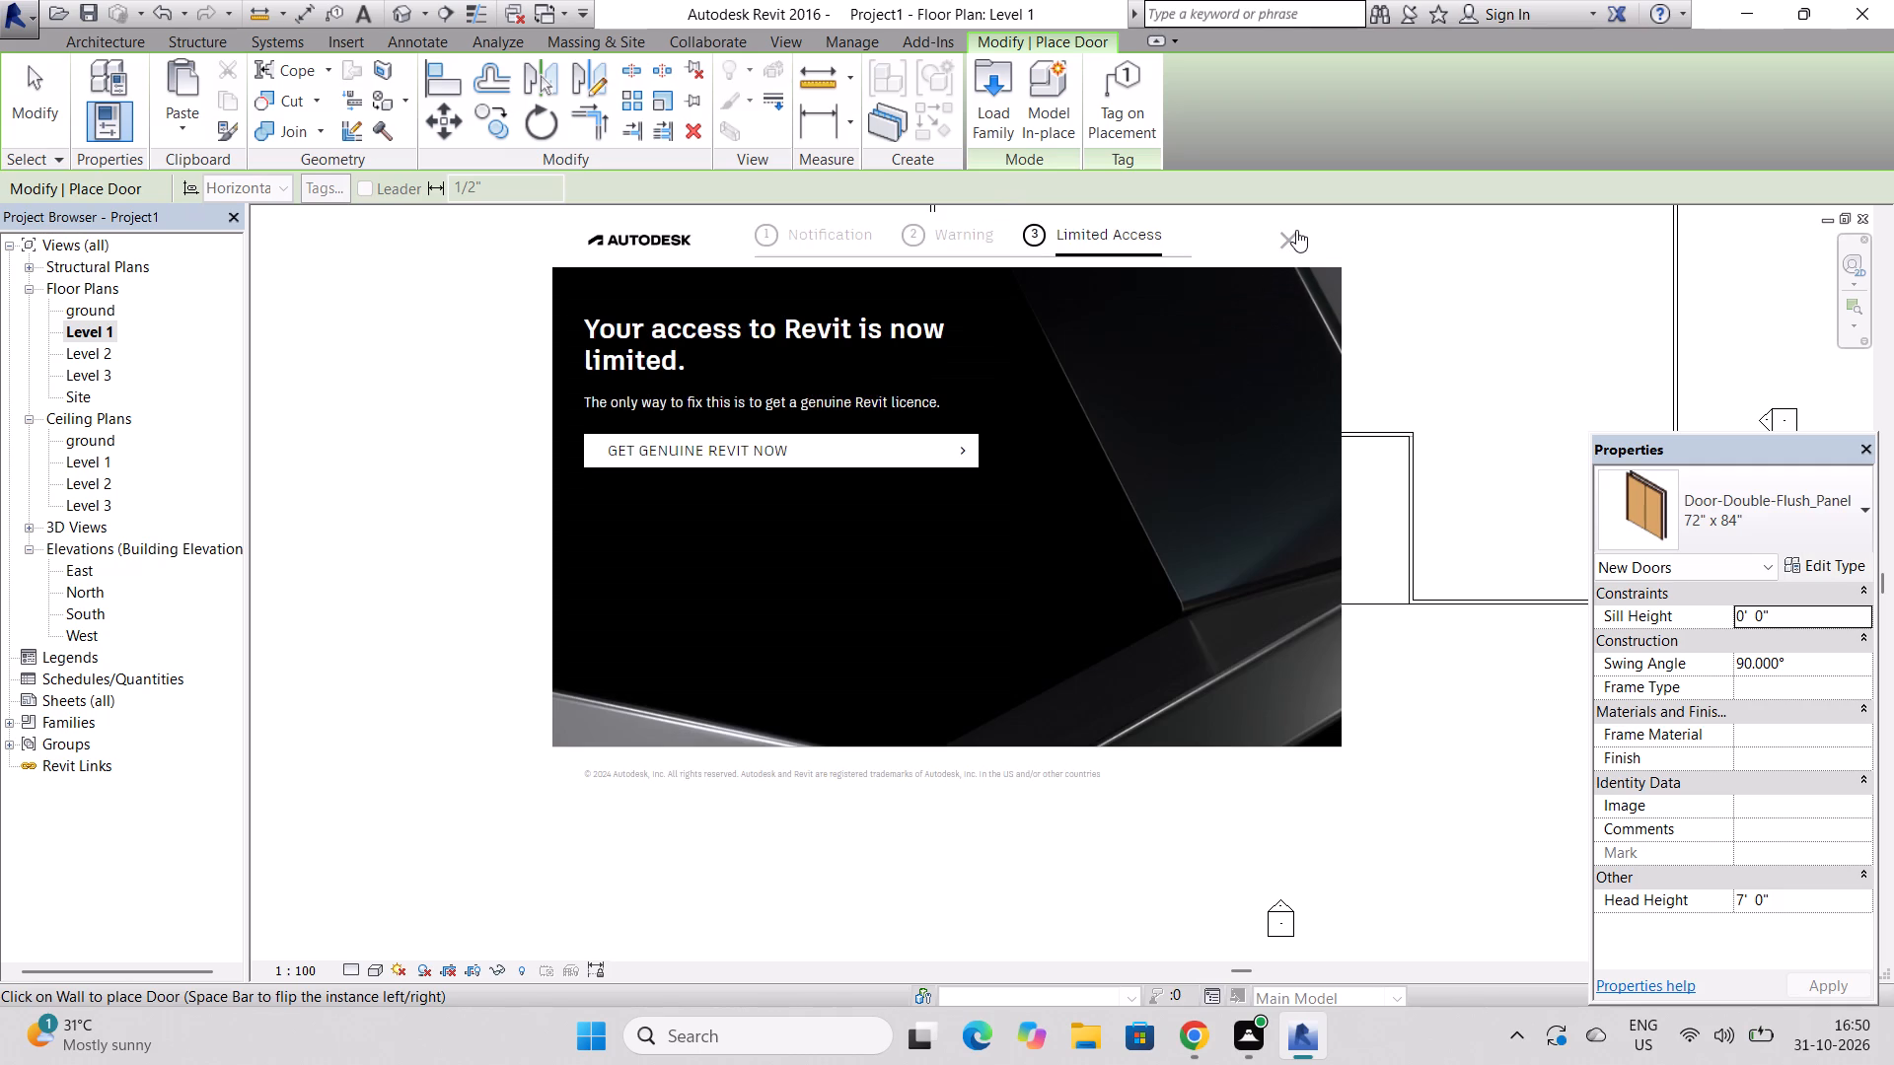
pyautogui.click(1294, 241)
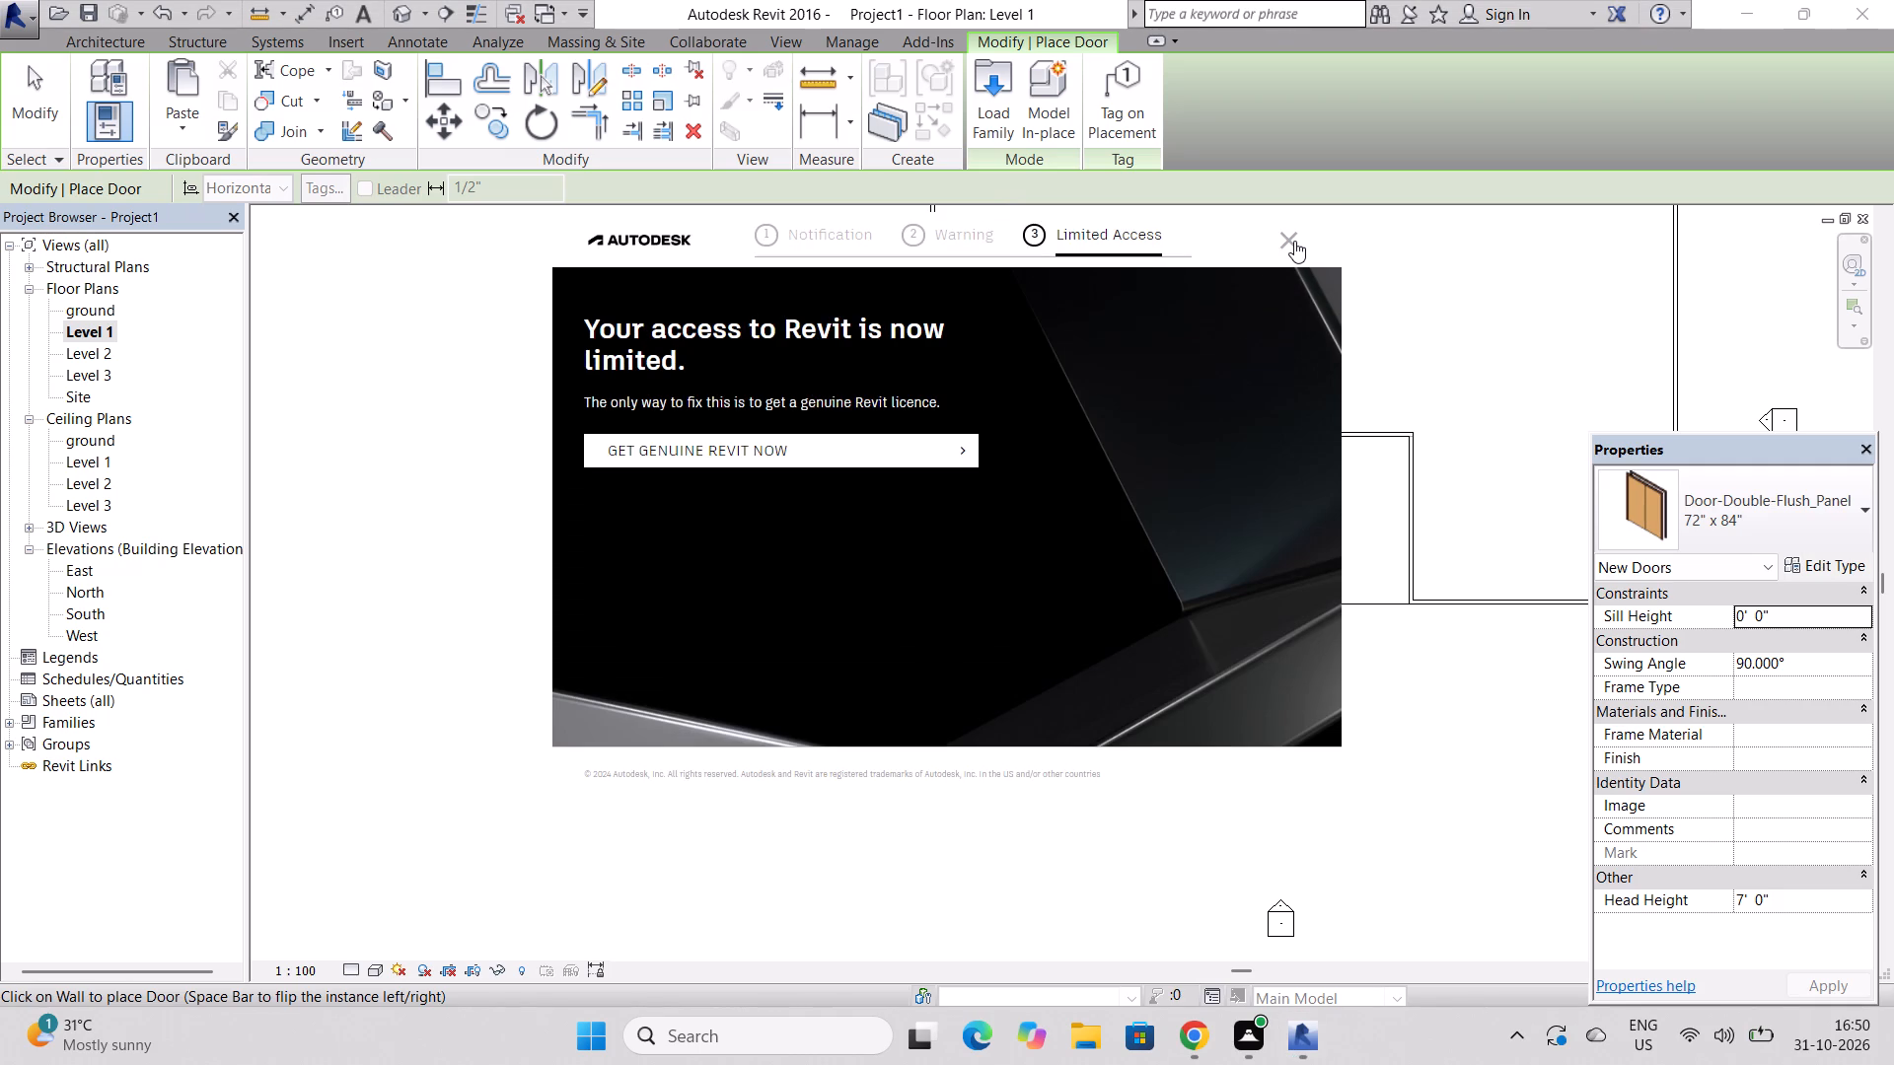
pyautogui.scroll(2, 1243, 445)
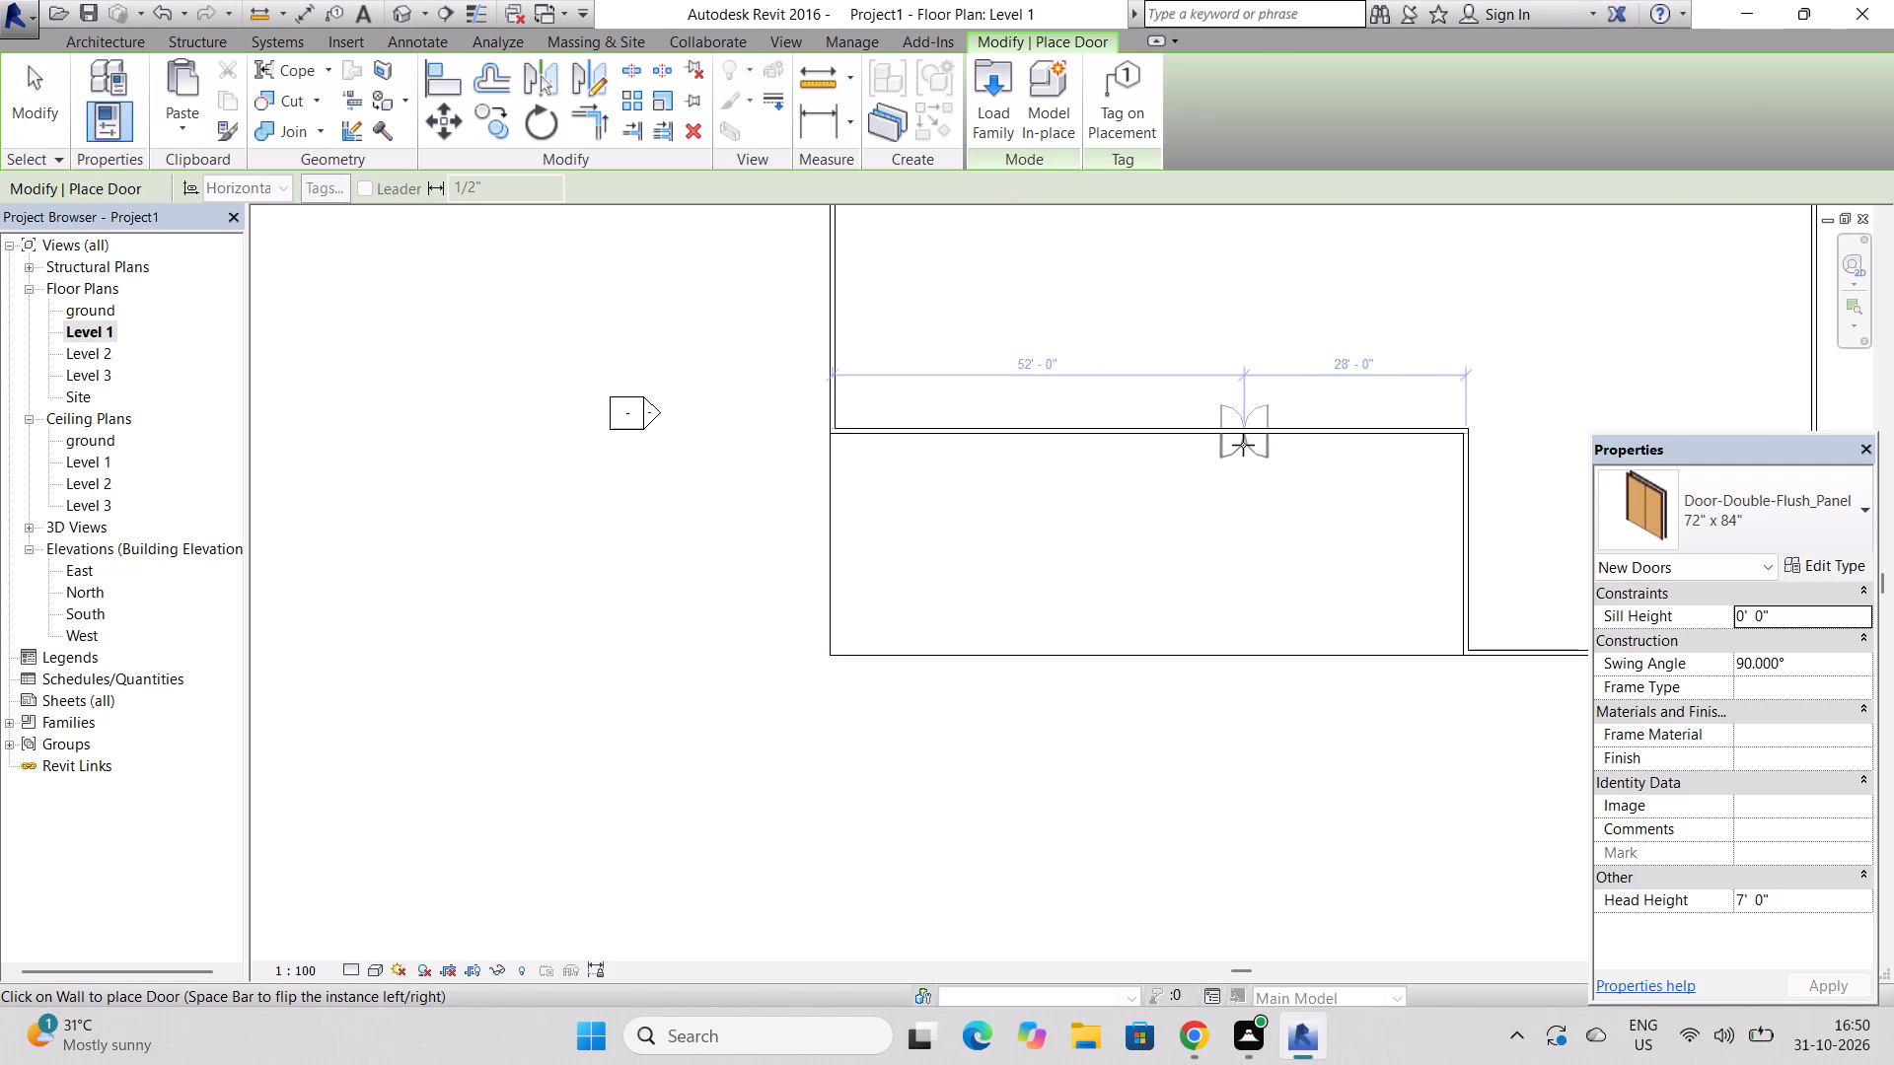
pyautogui.scroll(10, 1243, 445)
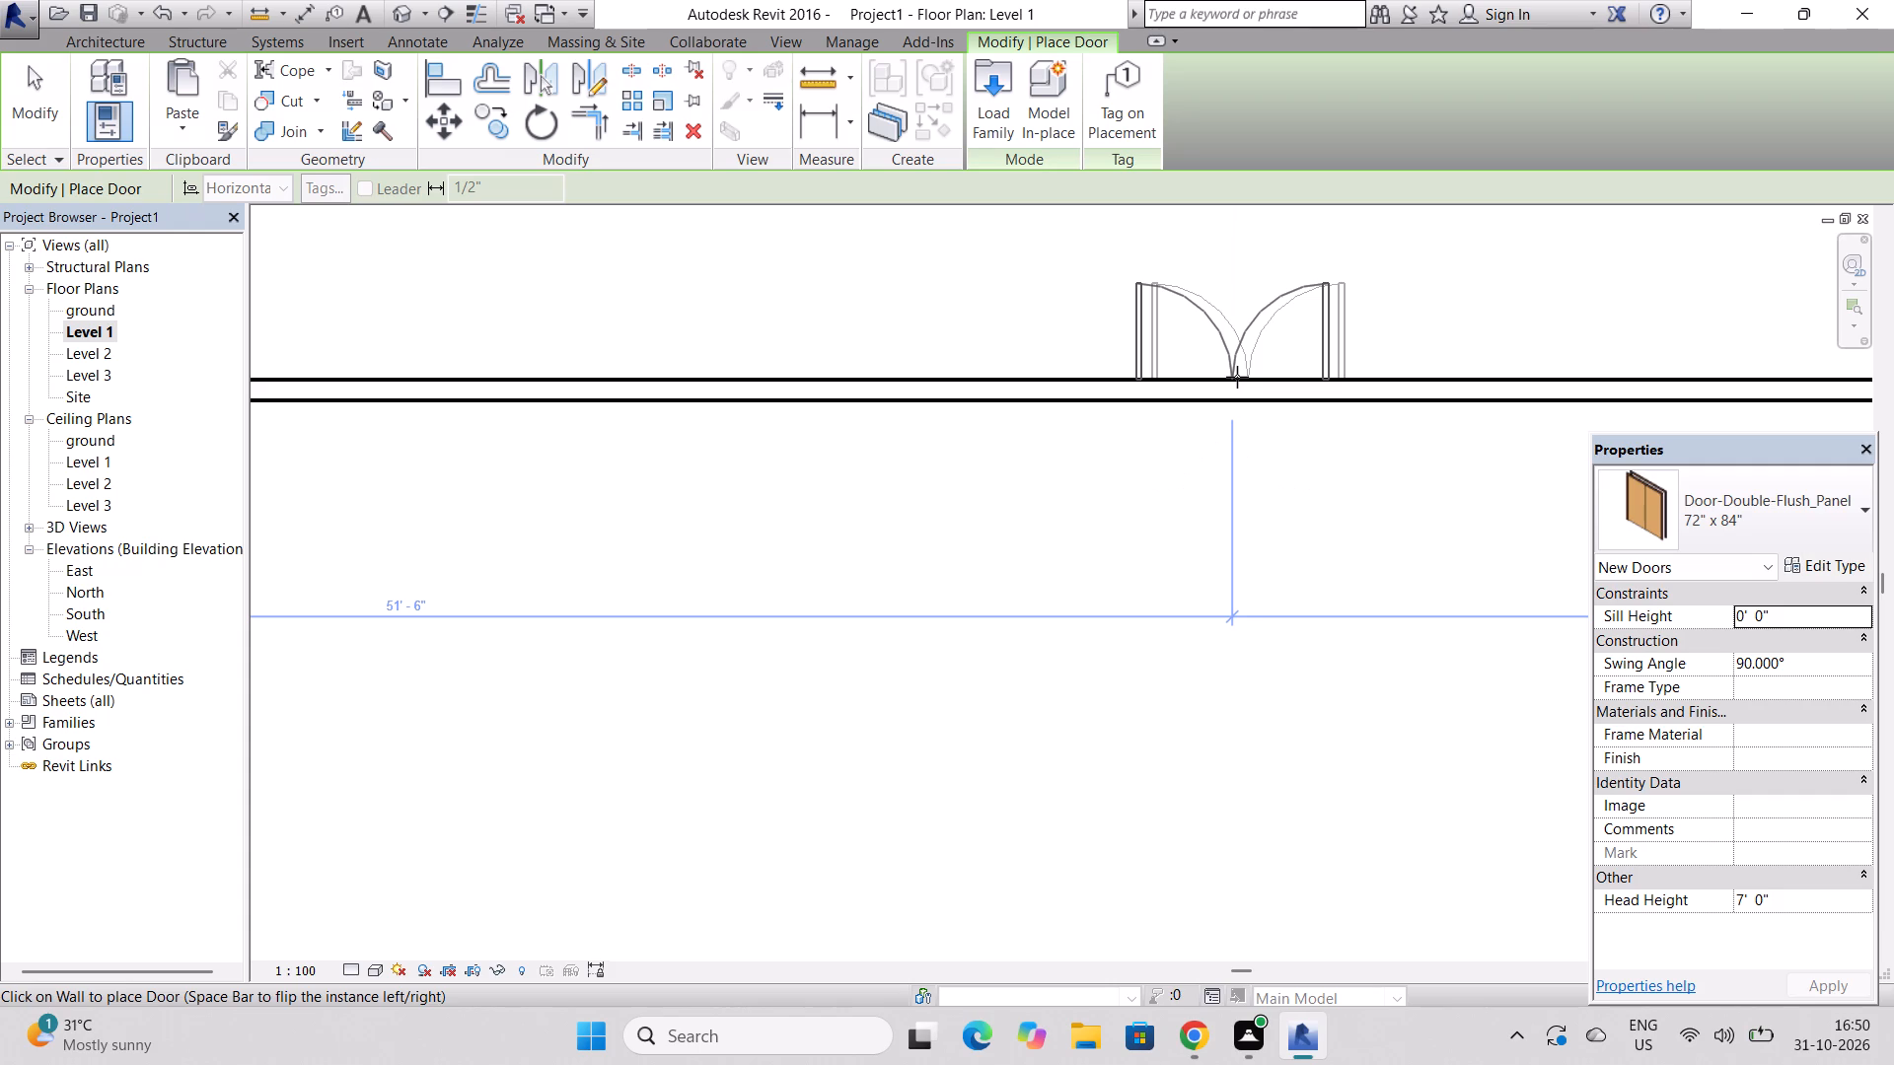
pyautogui.click(1248, 377)
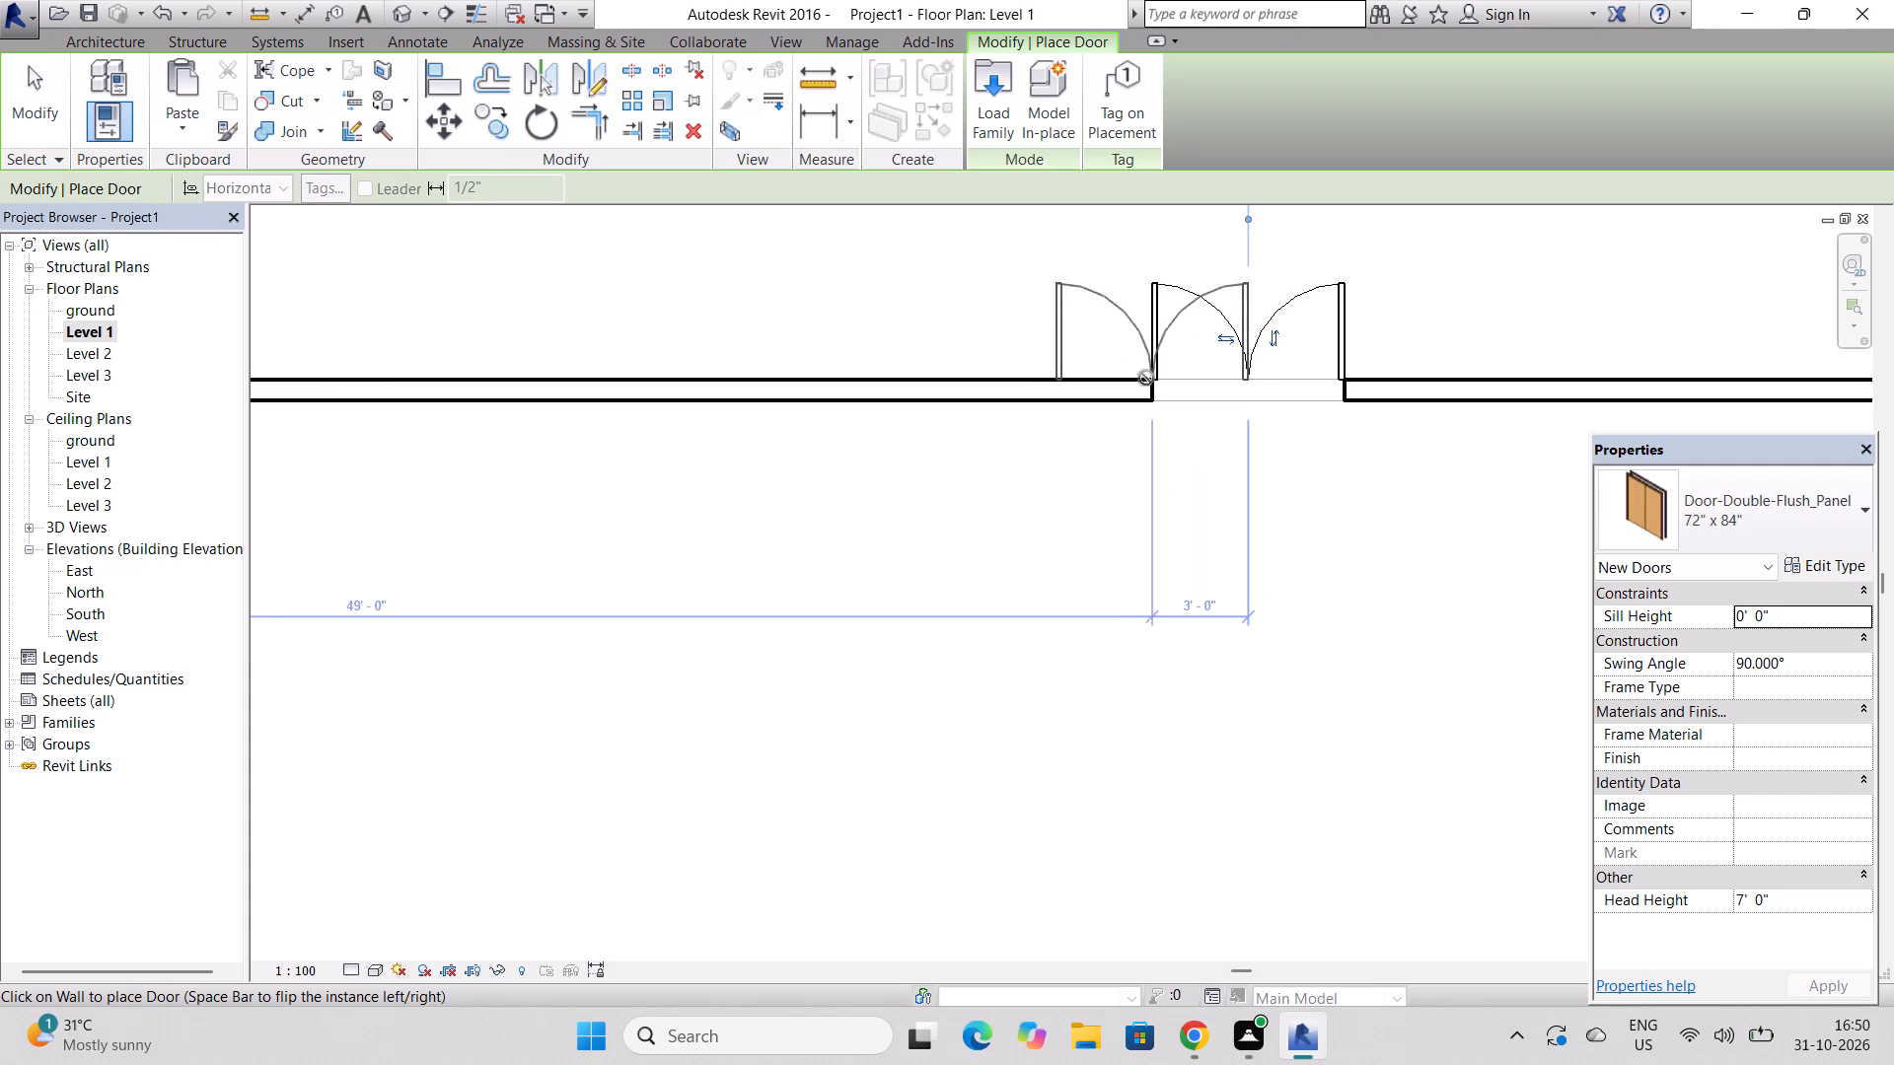
pyautogui.scroll(-7, 1115, 371)
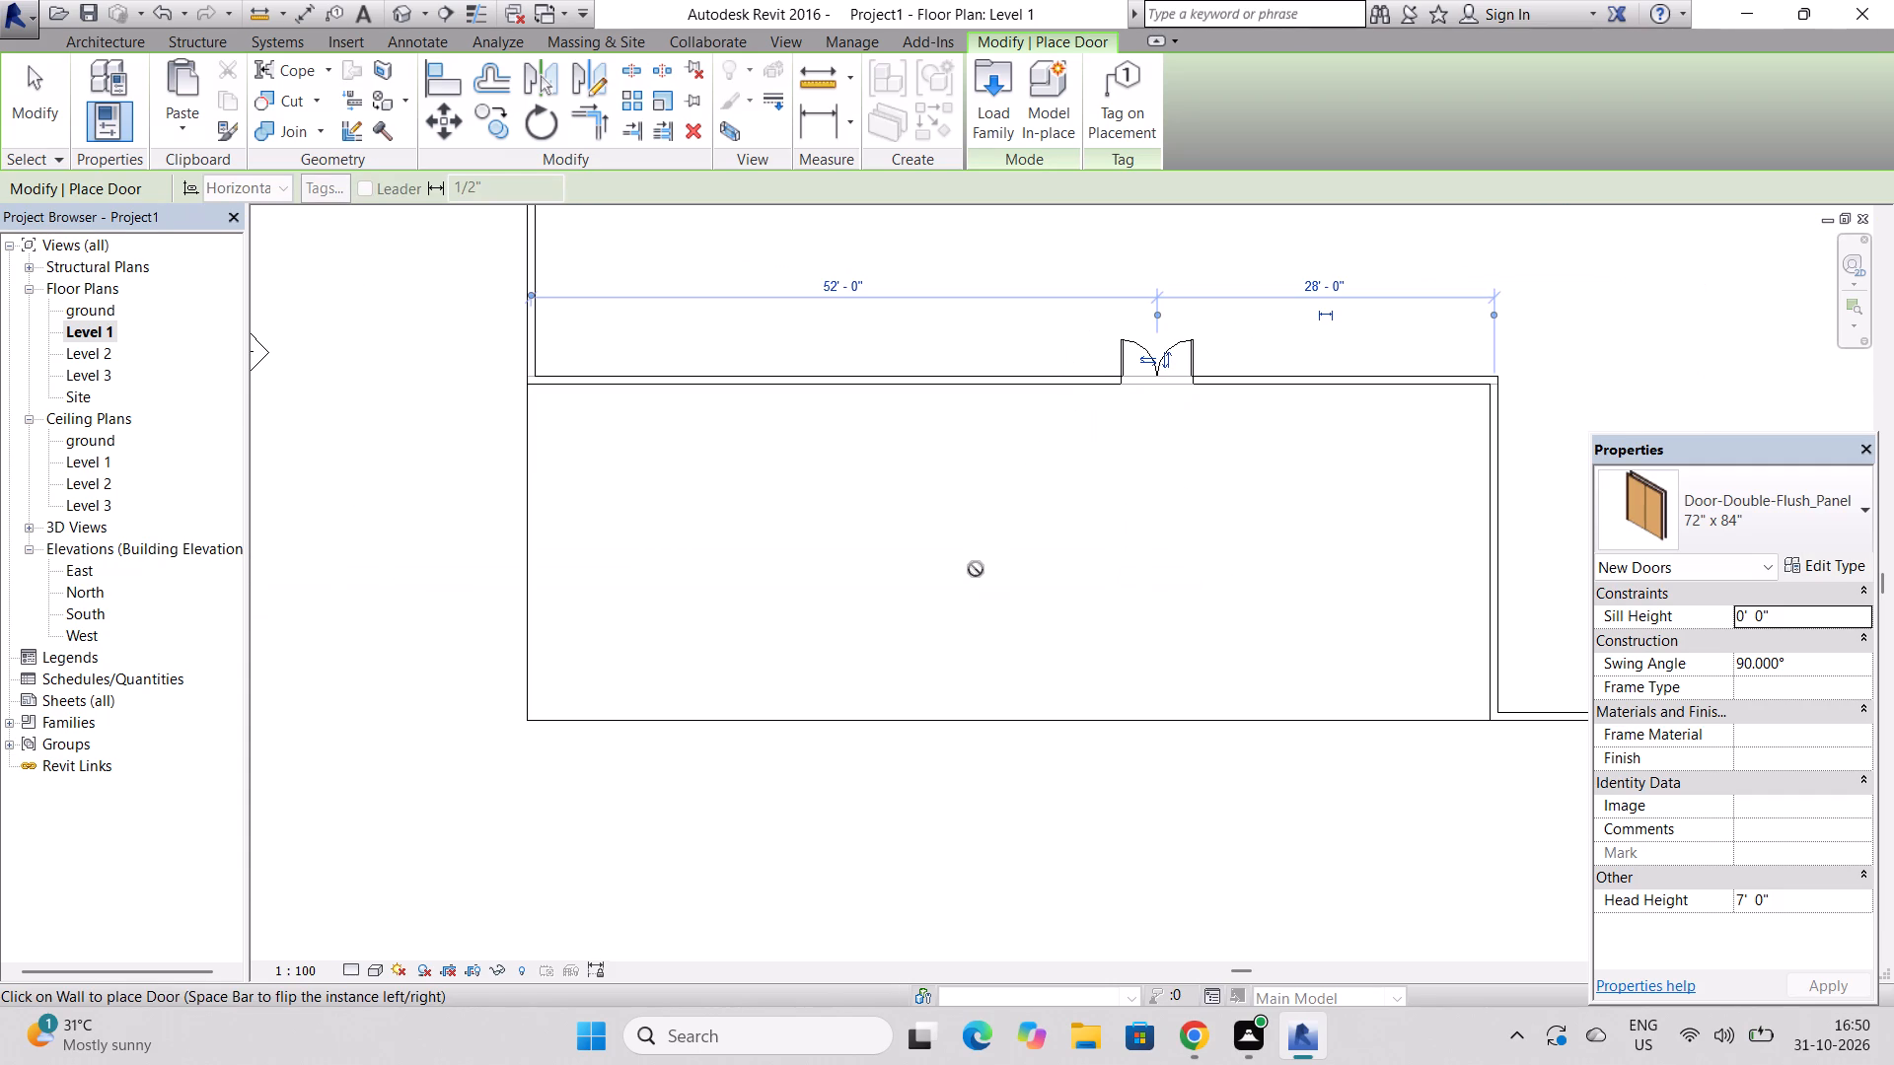
pyautogui.press('Escape')
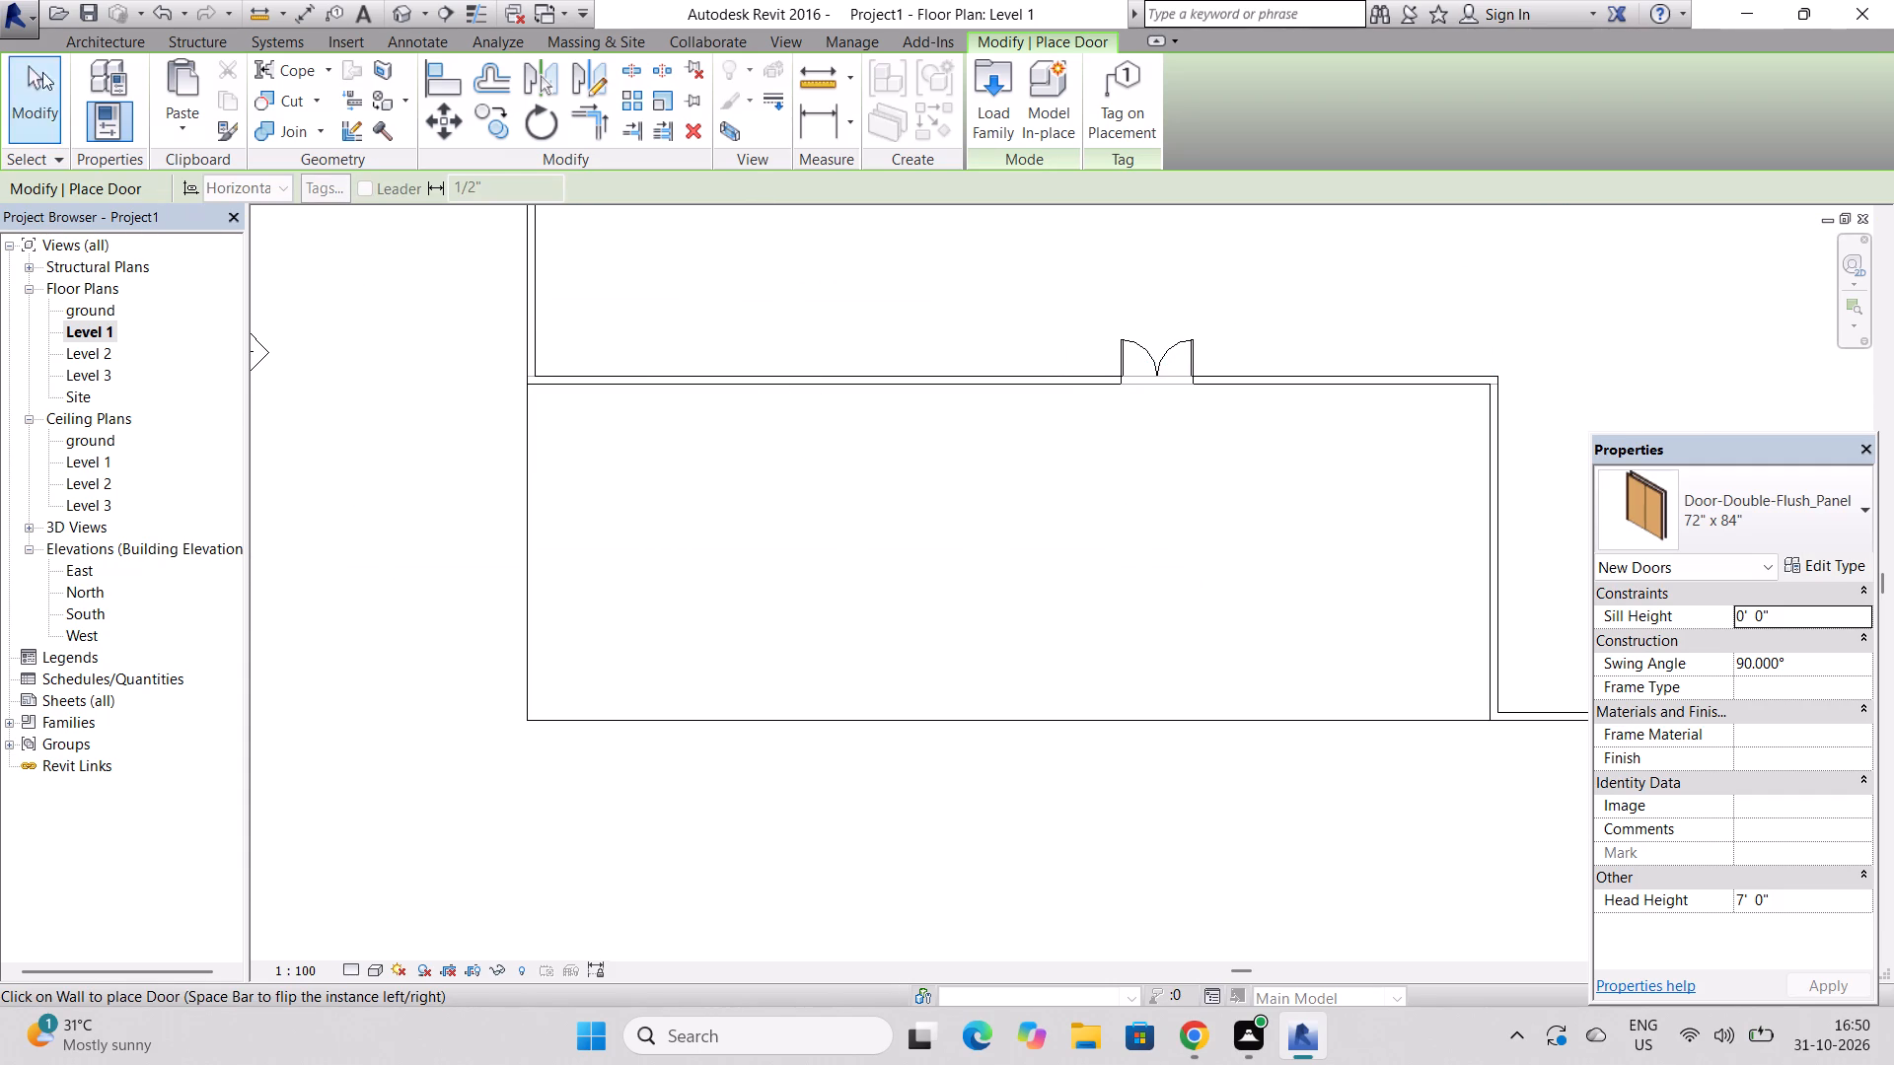
# Place a 36" x 72" Casement 3x3 with Trim window in Level 1's recessed front wall, 16' 6" east of the double door.
pyautogui.click(94, 41)
pyautogui.click(184, 76)
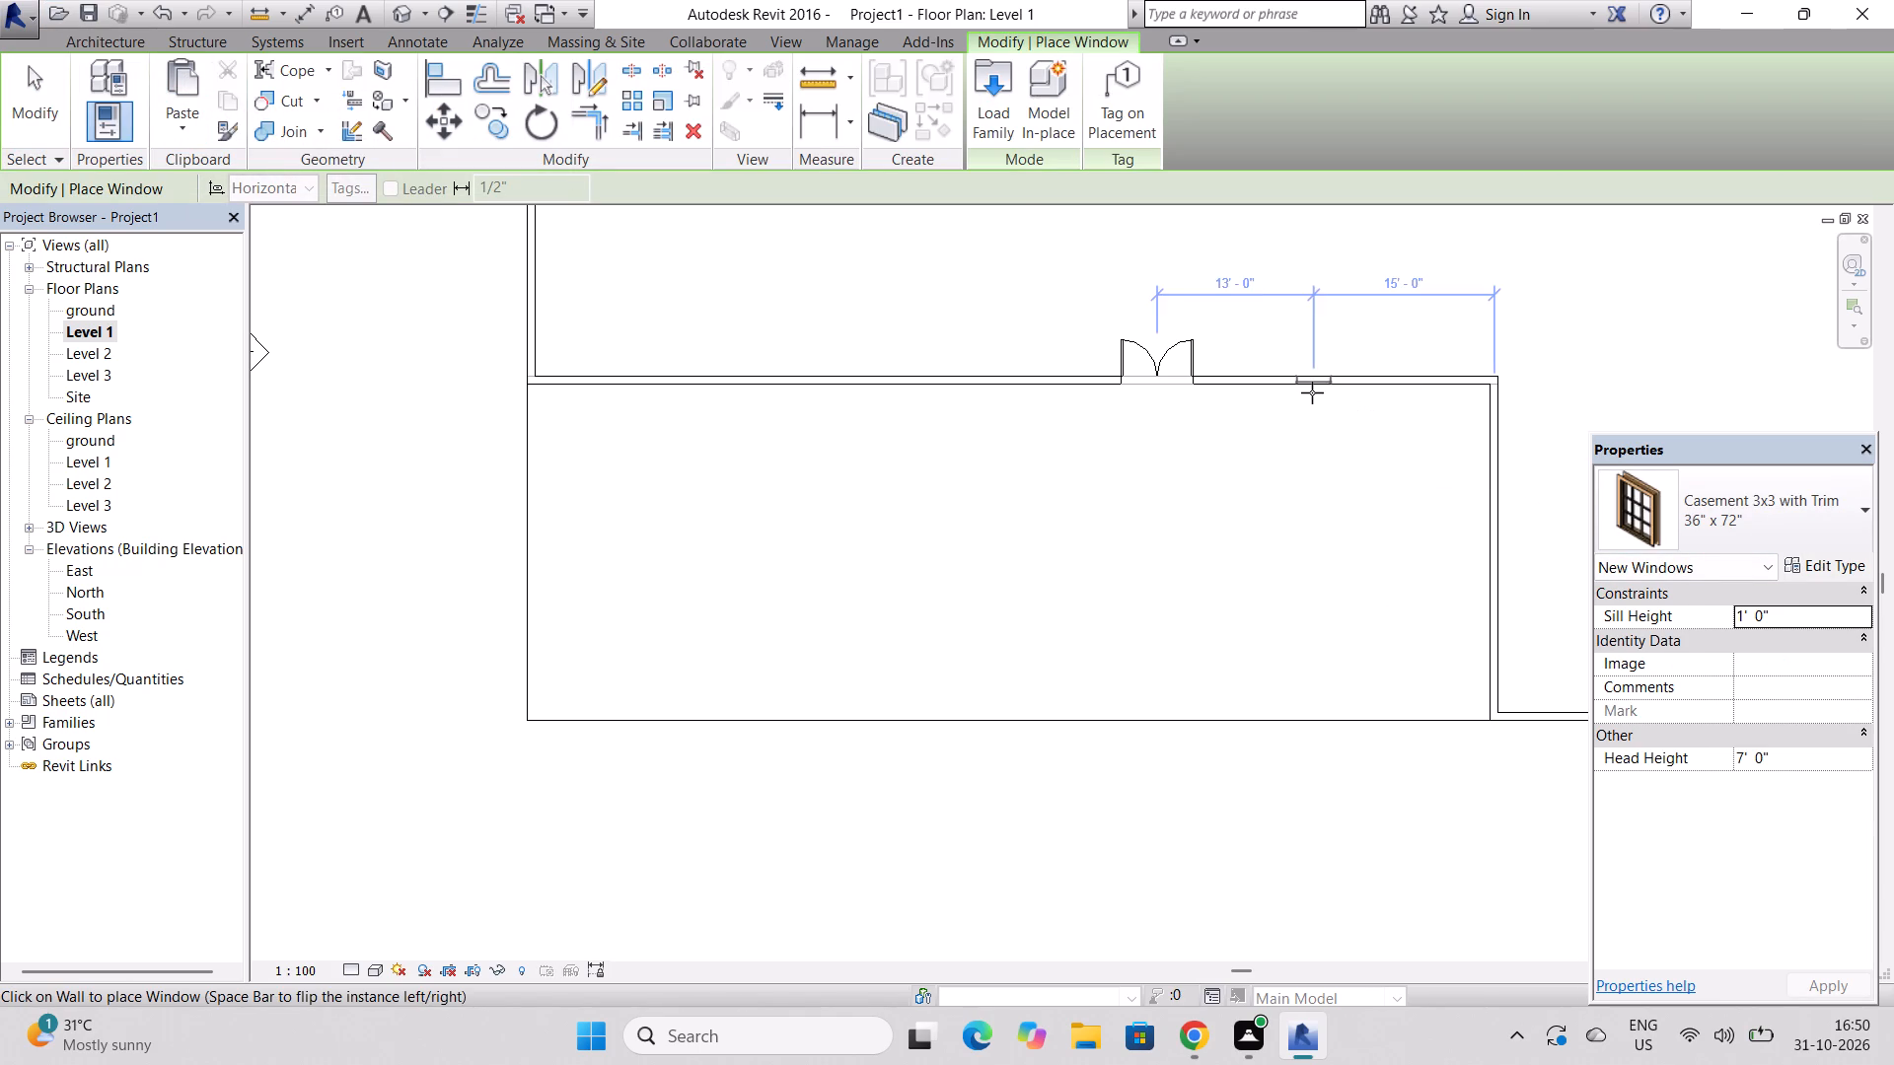
pyautogui.scroll(7, 1309, 390)
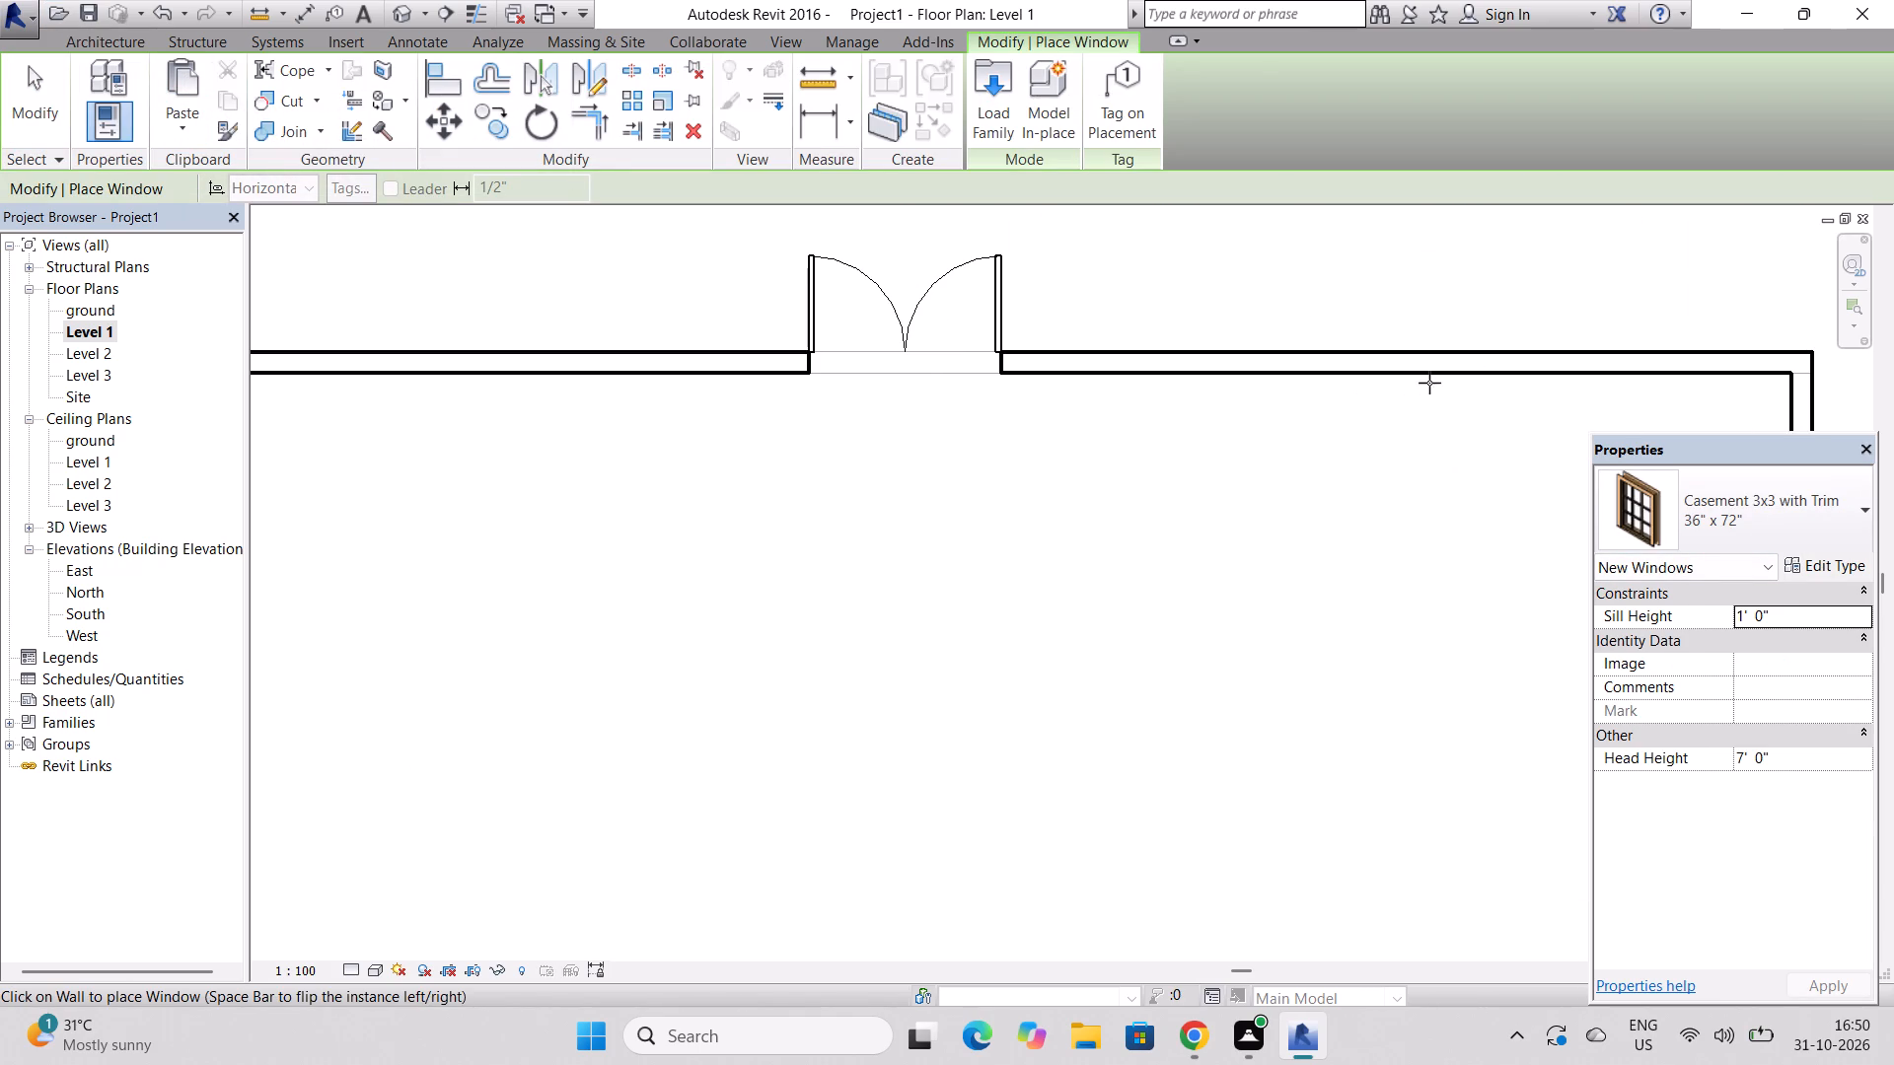
pyautogui.click(1435, 375)
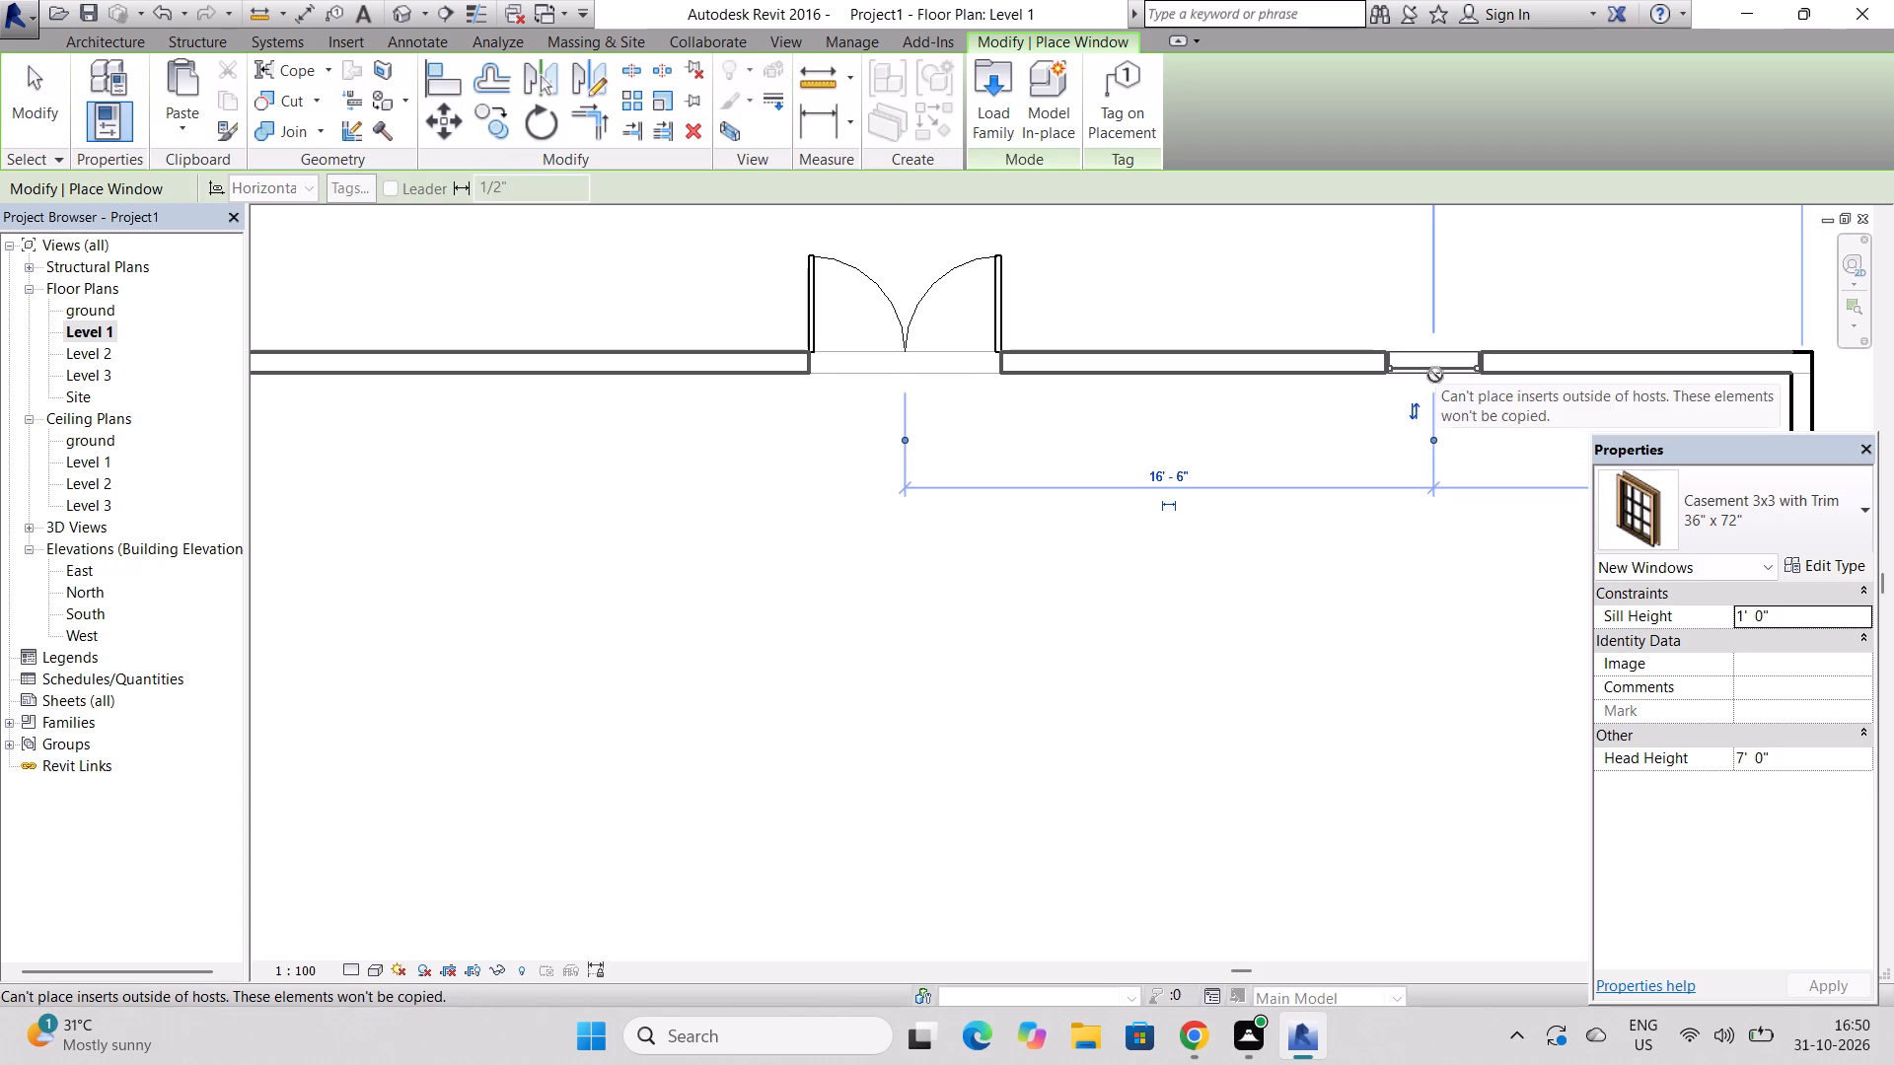
pyautogui.click(1786, 506)
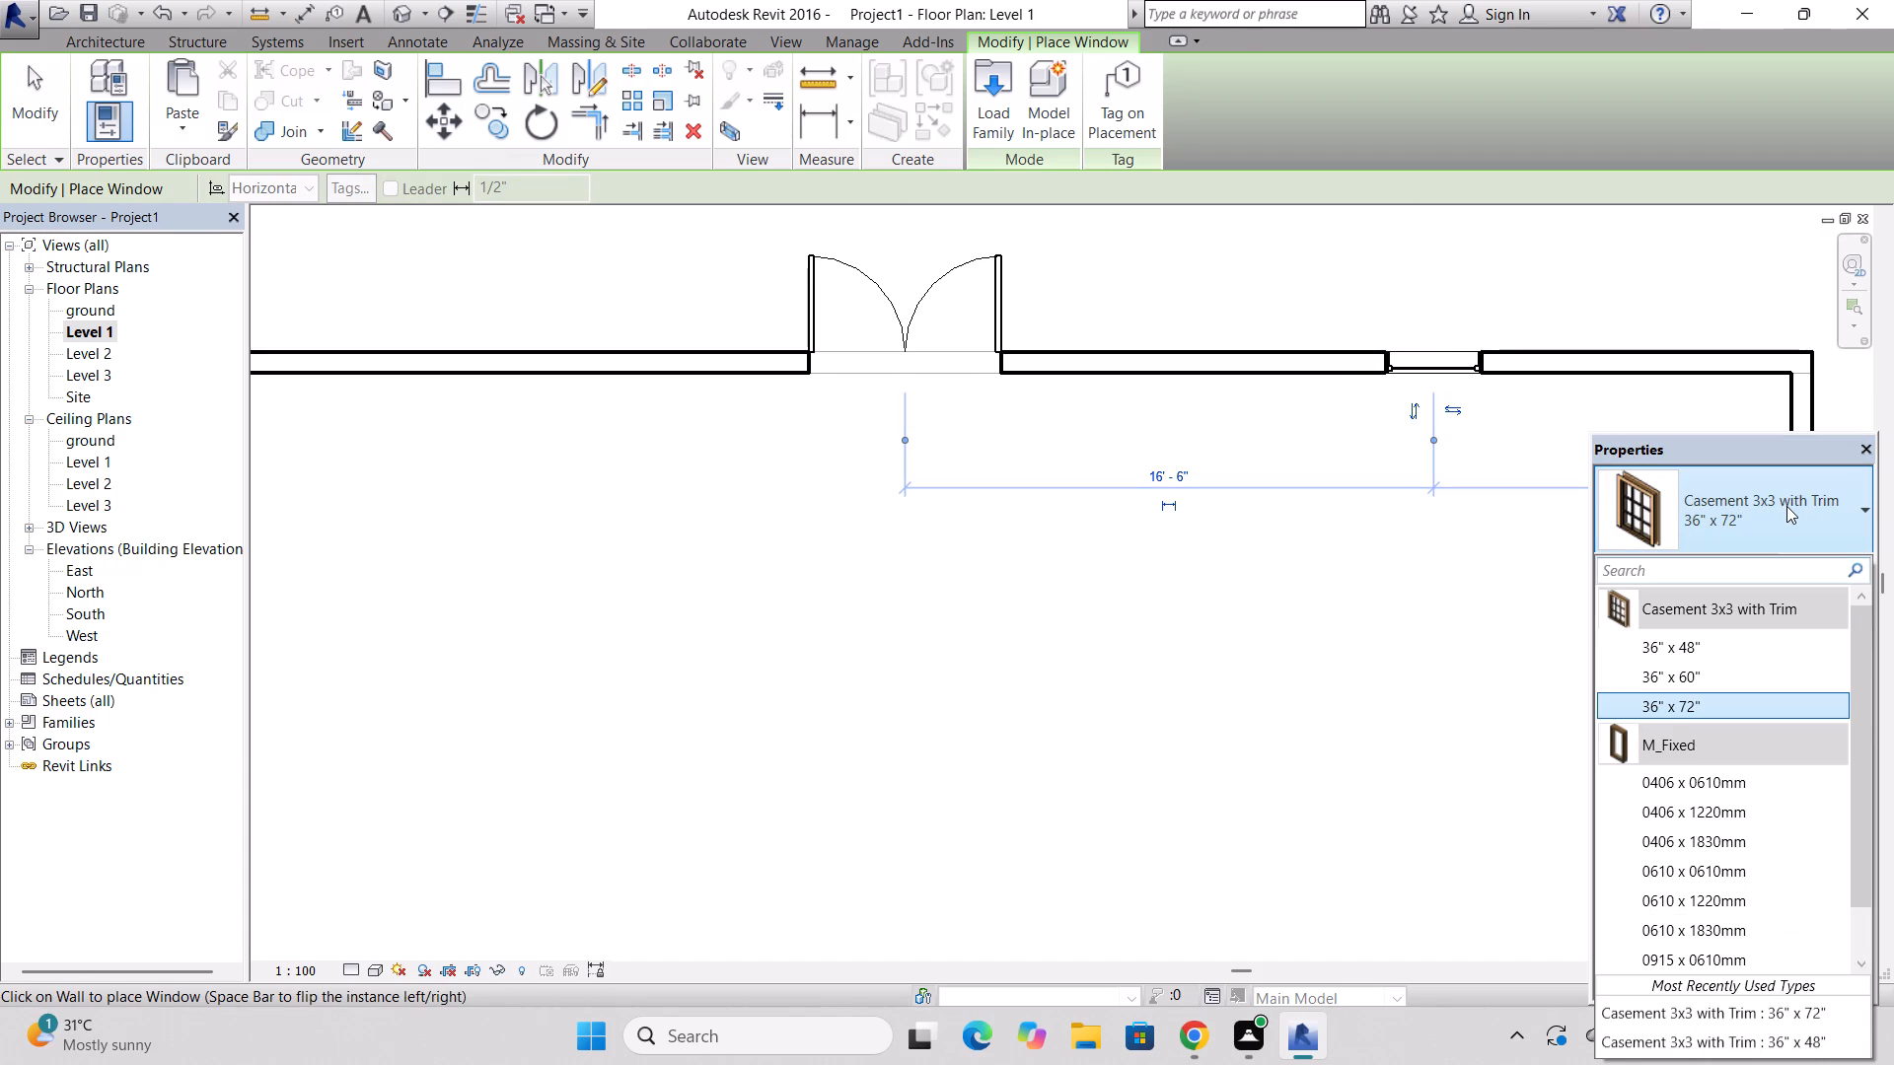
pyautogui.press('Escape')
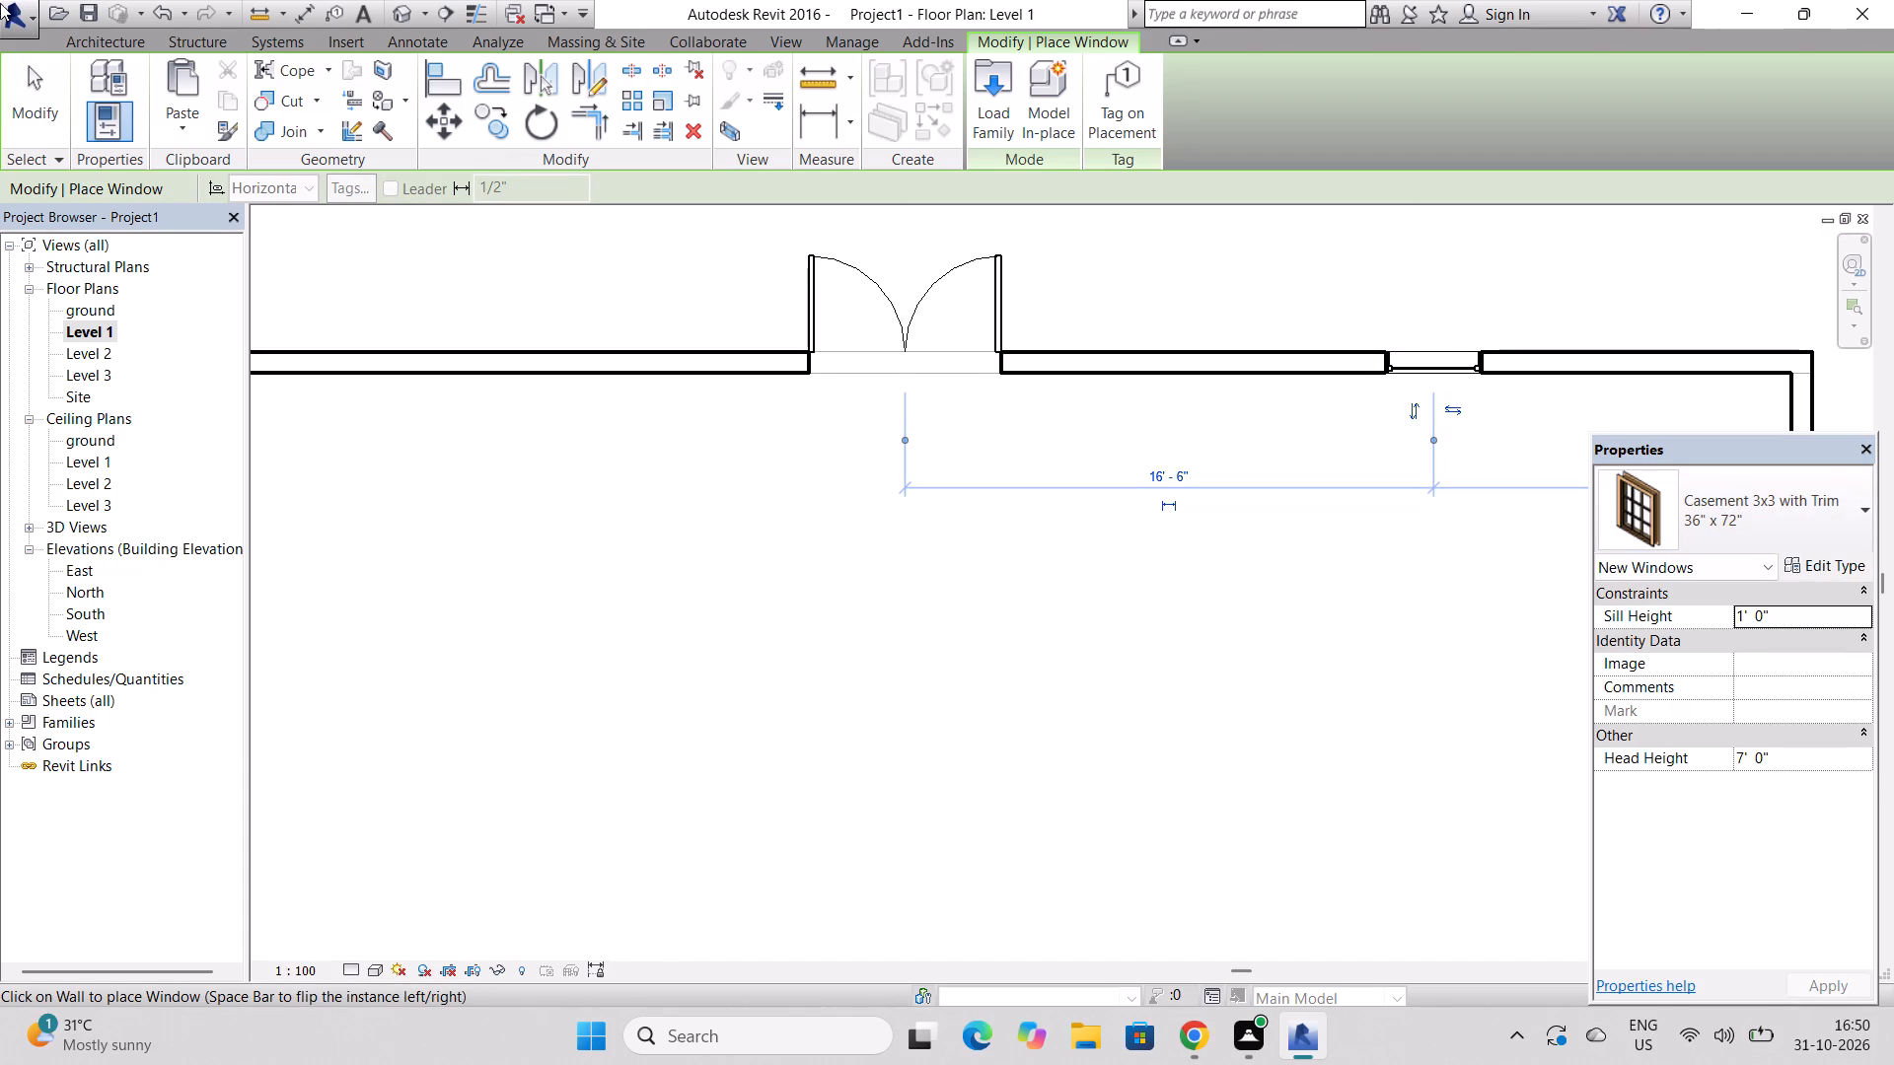
# In the South elevation, lower the top of Level 1's recessed front wall to Level 2, making it 10' 0" high.
pyautogui.click(401, 18)
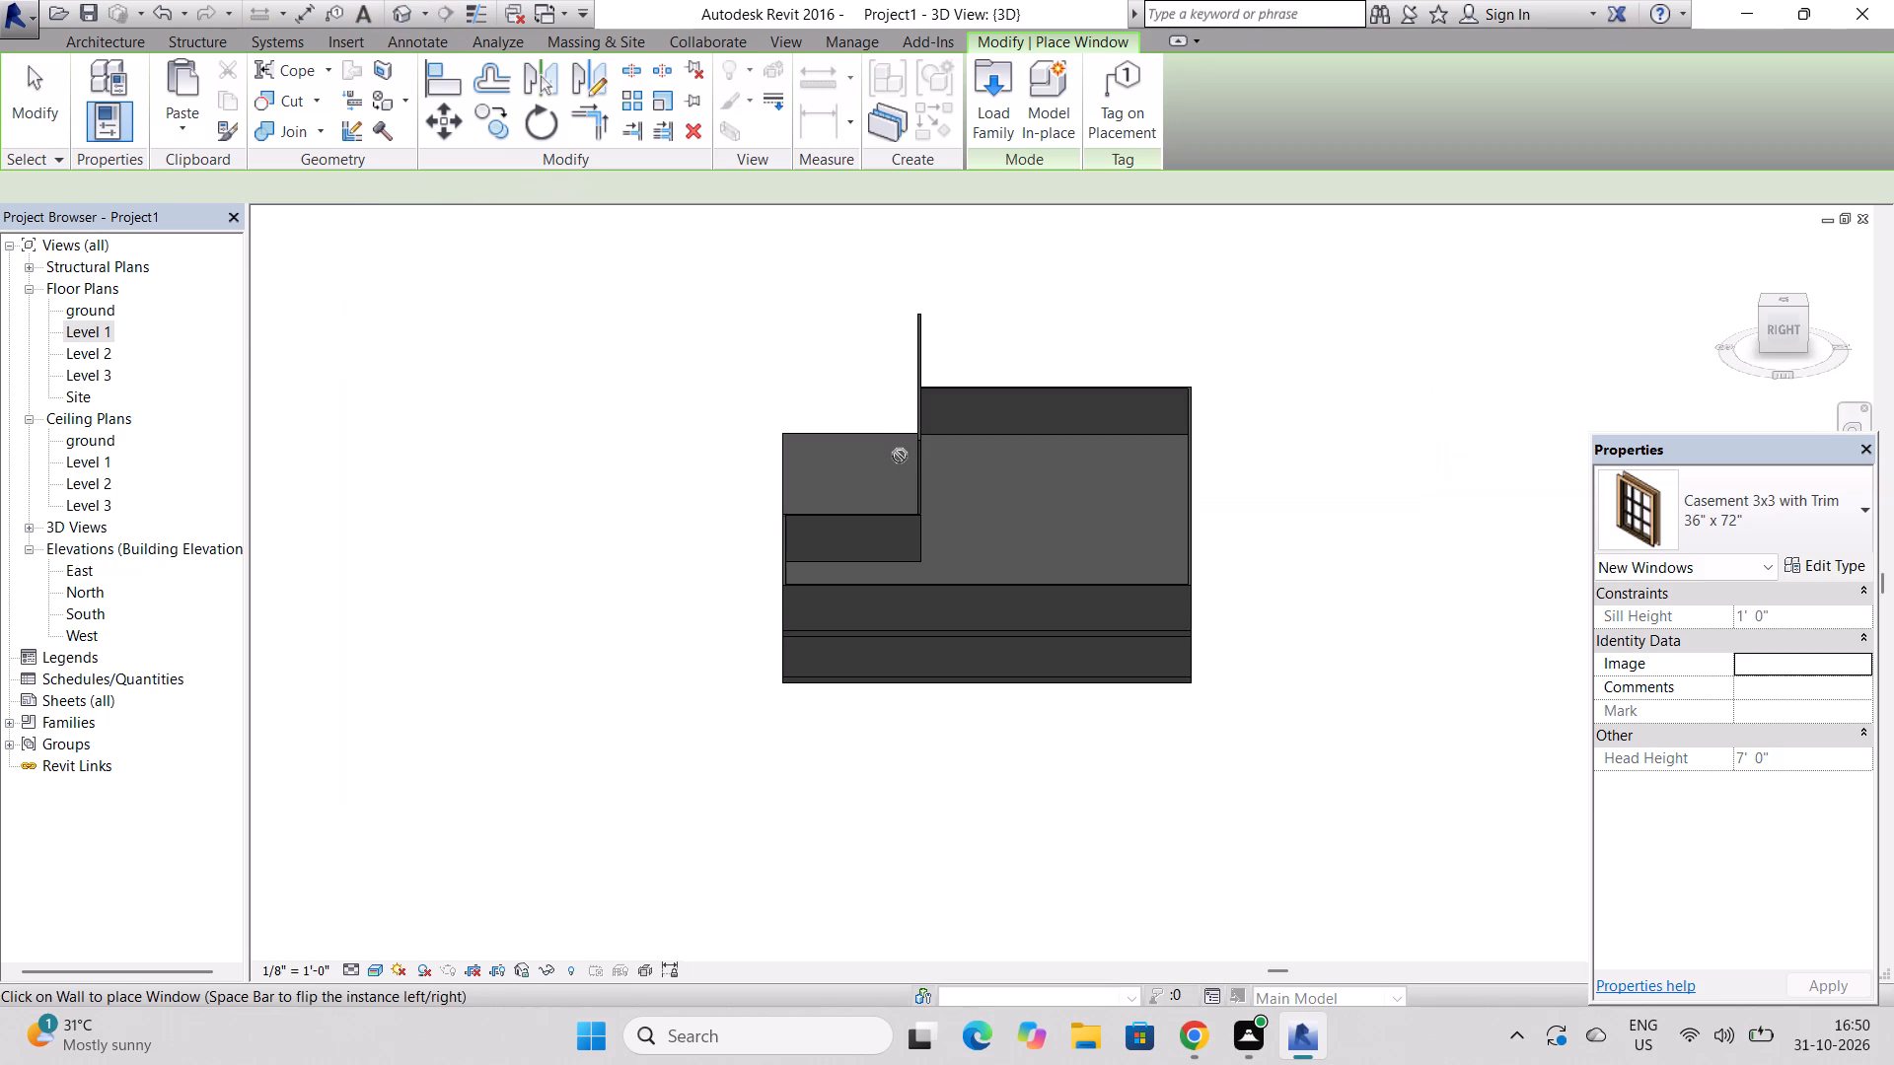
pyautogui.scroll(-2, 900, 456)
pyautogui.scroll(6, 911, 438)
pyautogui.scroll(-2, 911, 438)
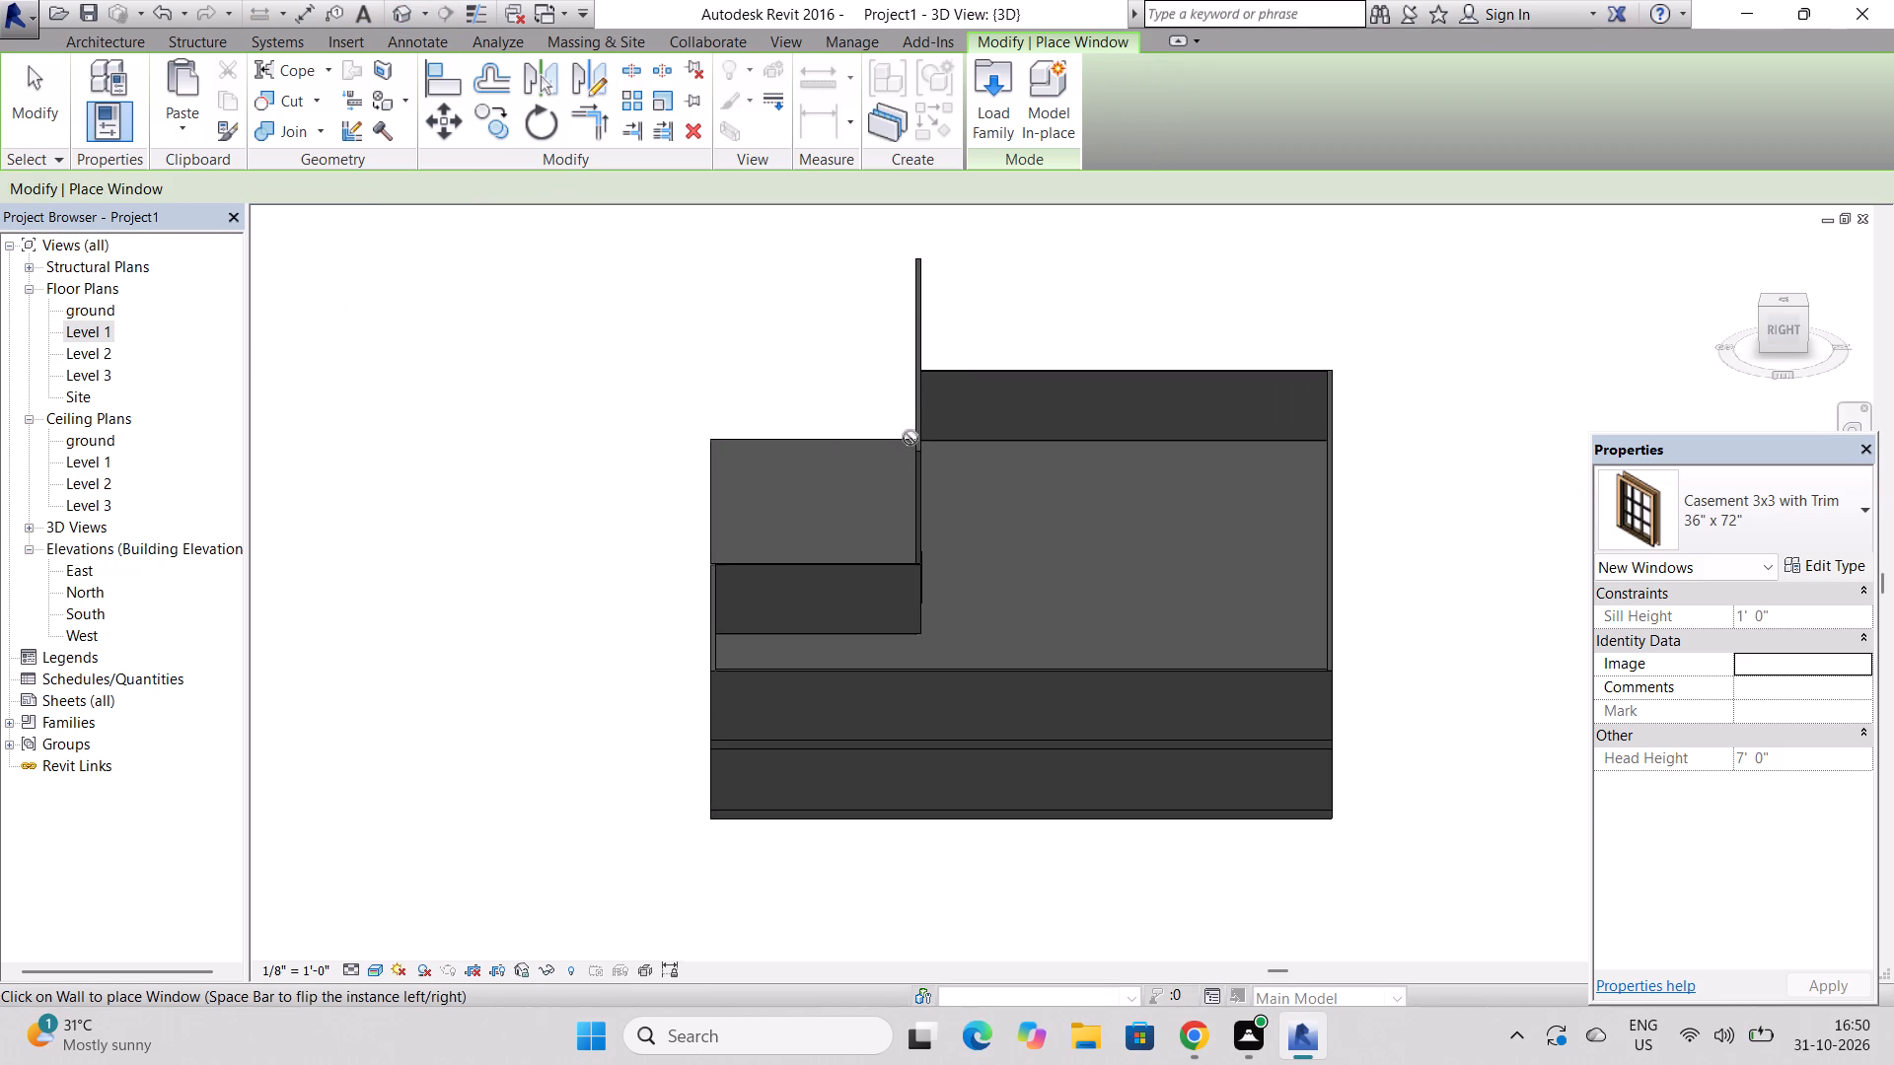
pyautogui.scroll(-2, 911, 438)
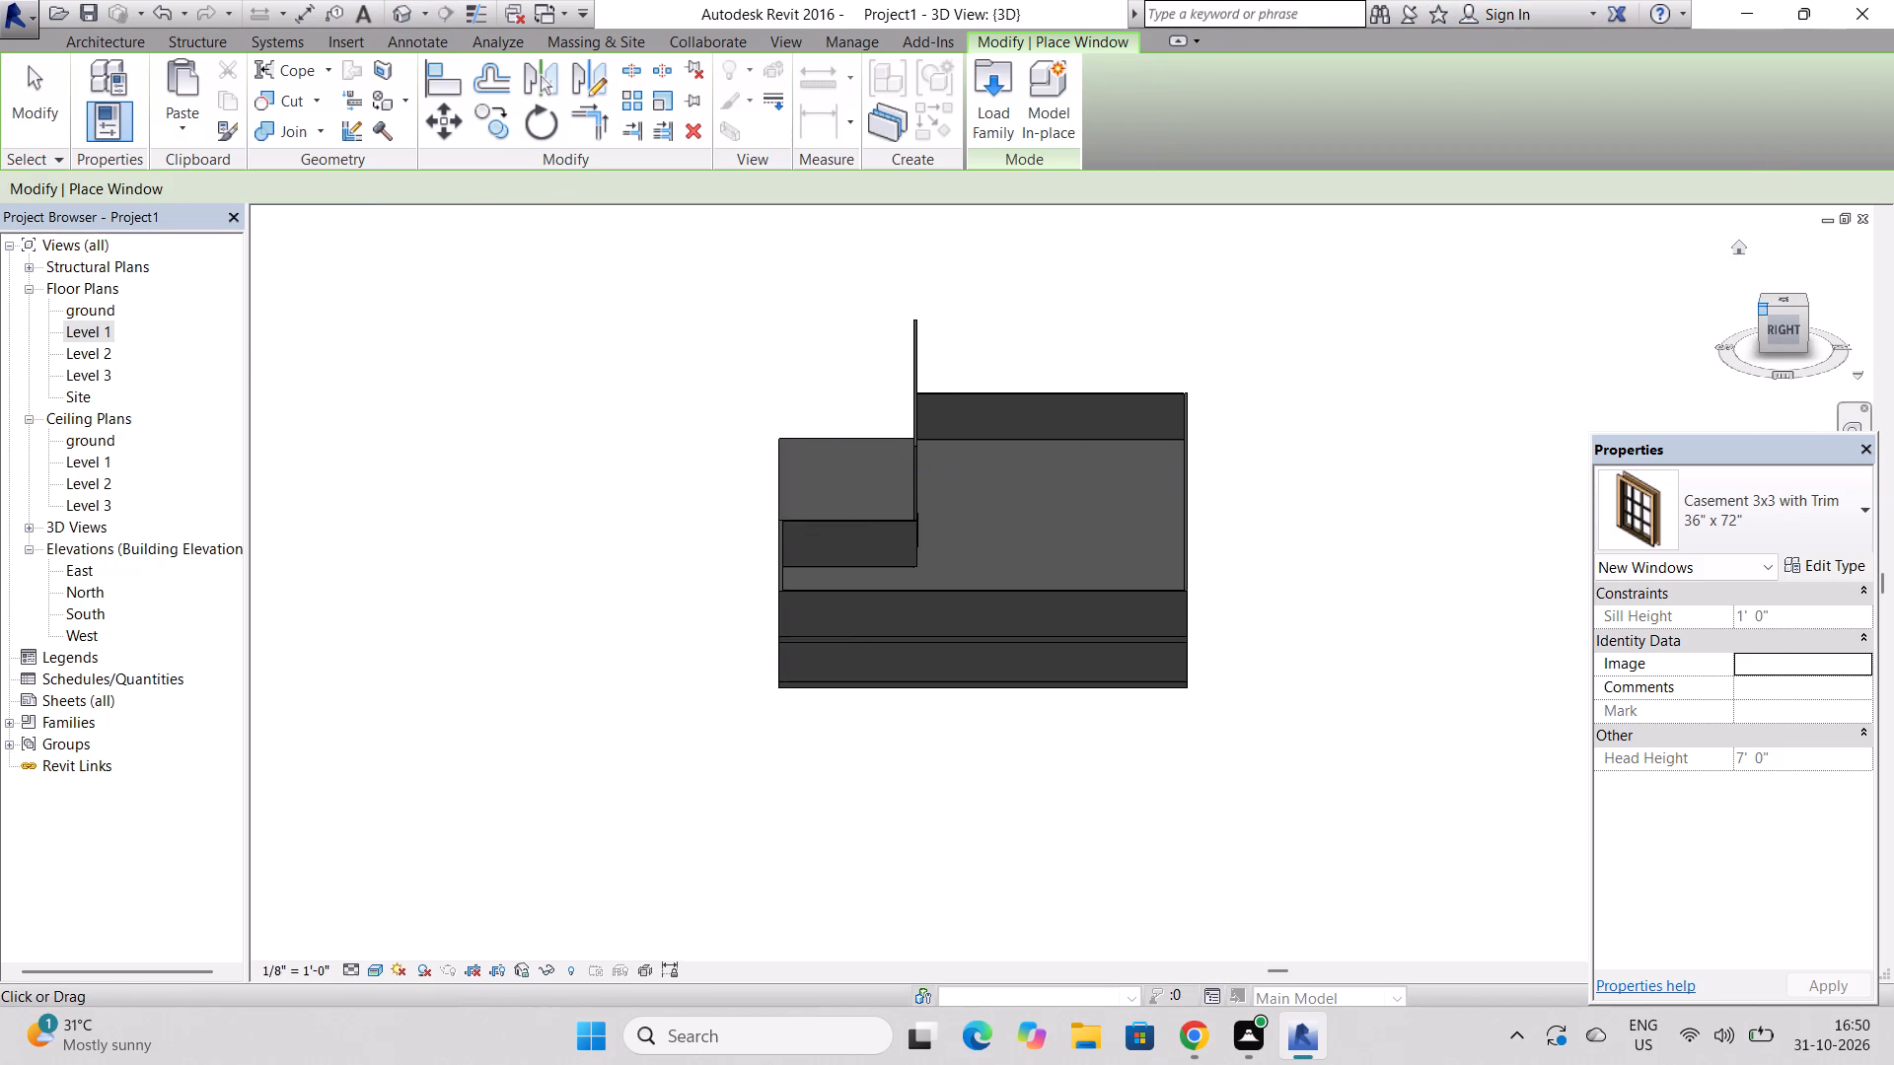
pyautogui.moveTo(1764, 307); pyautogui.dragTo(264, 321)
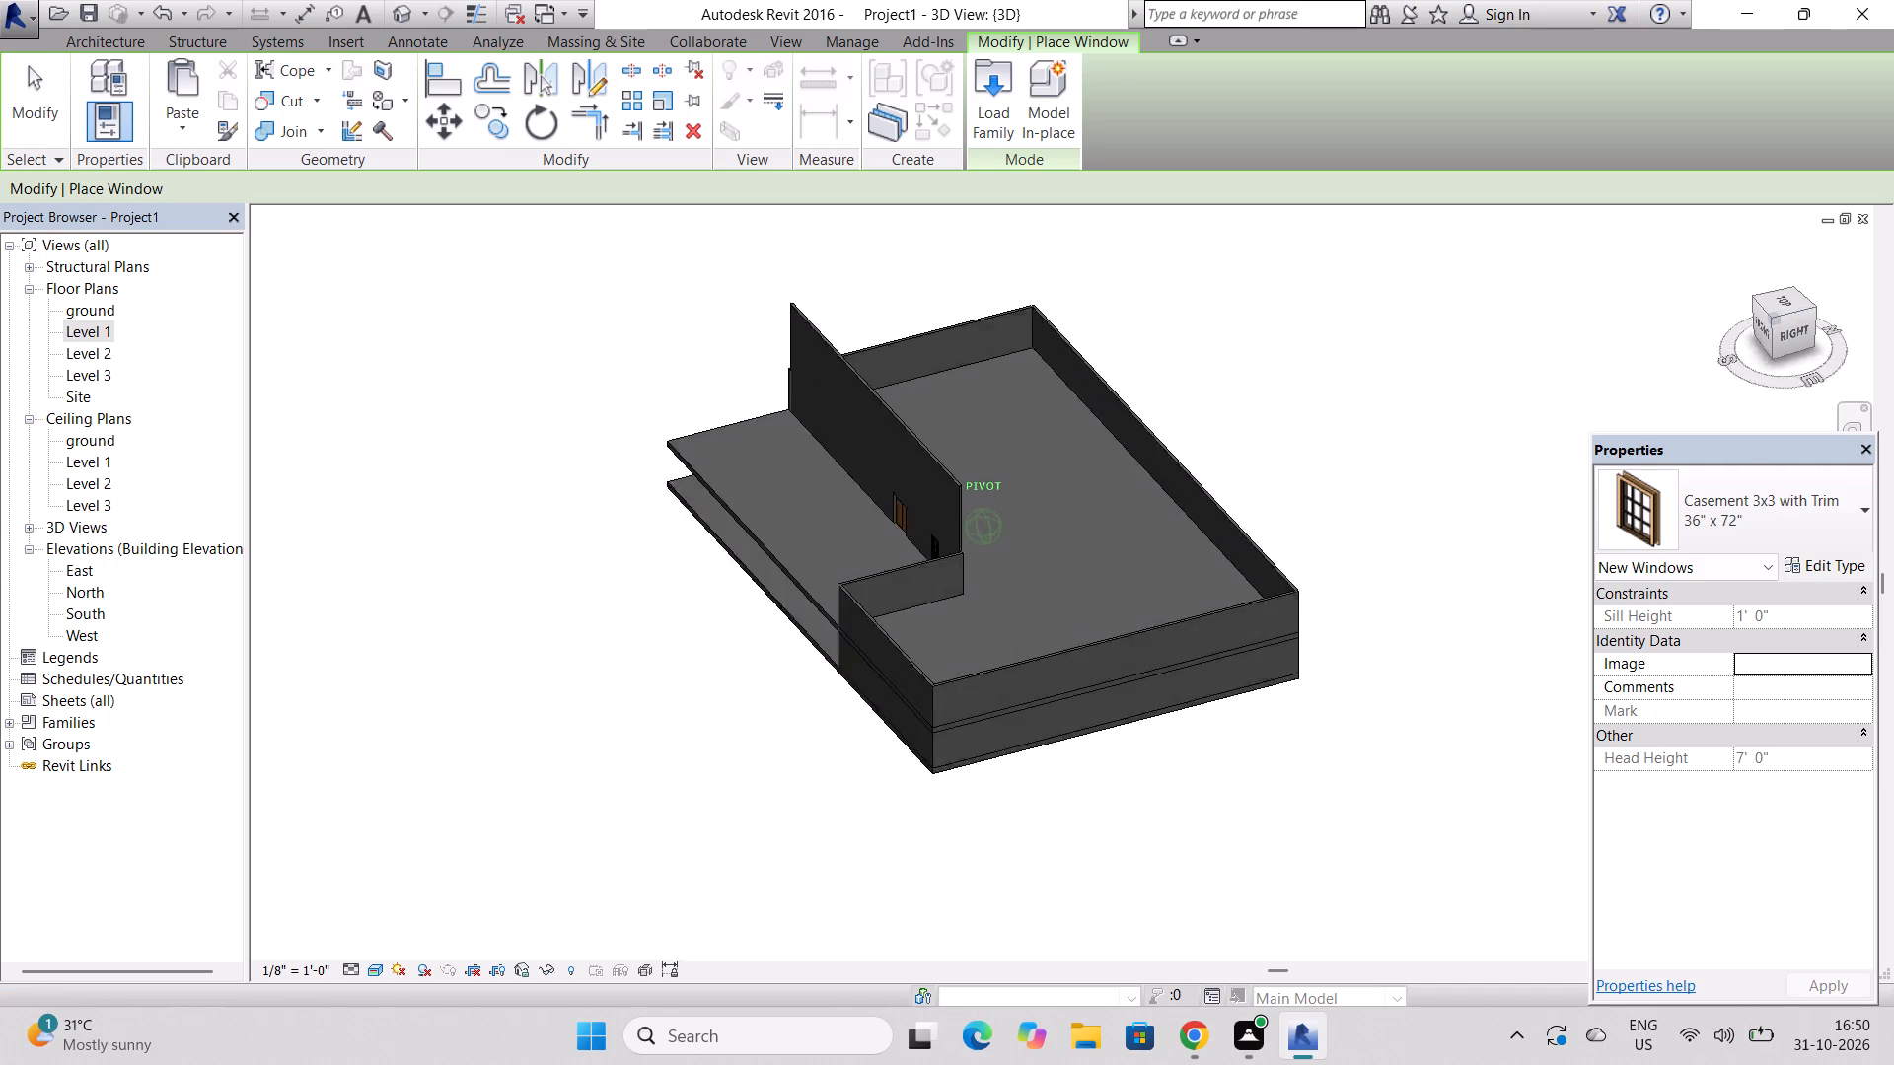
pyautogui.moveTo(264, 321); pyautogui.dragTo(594, 293)
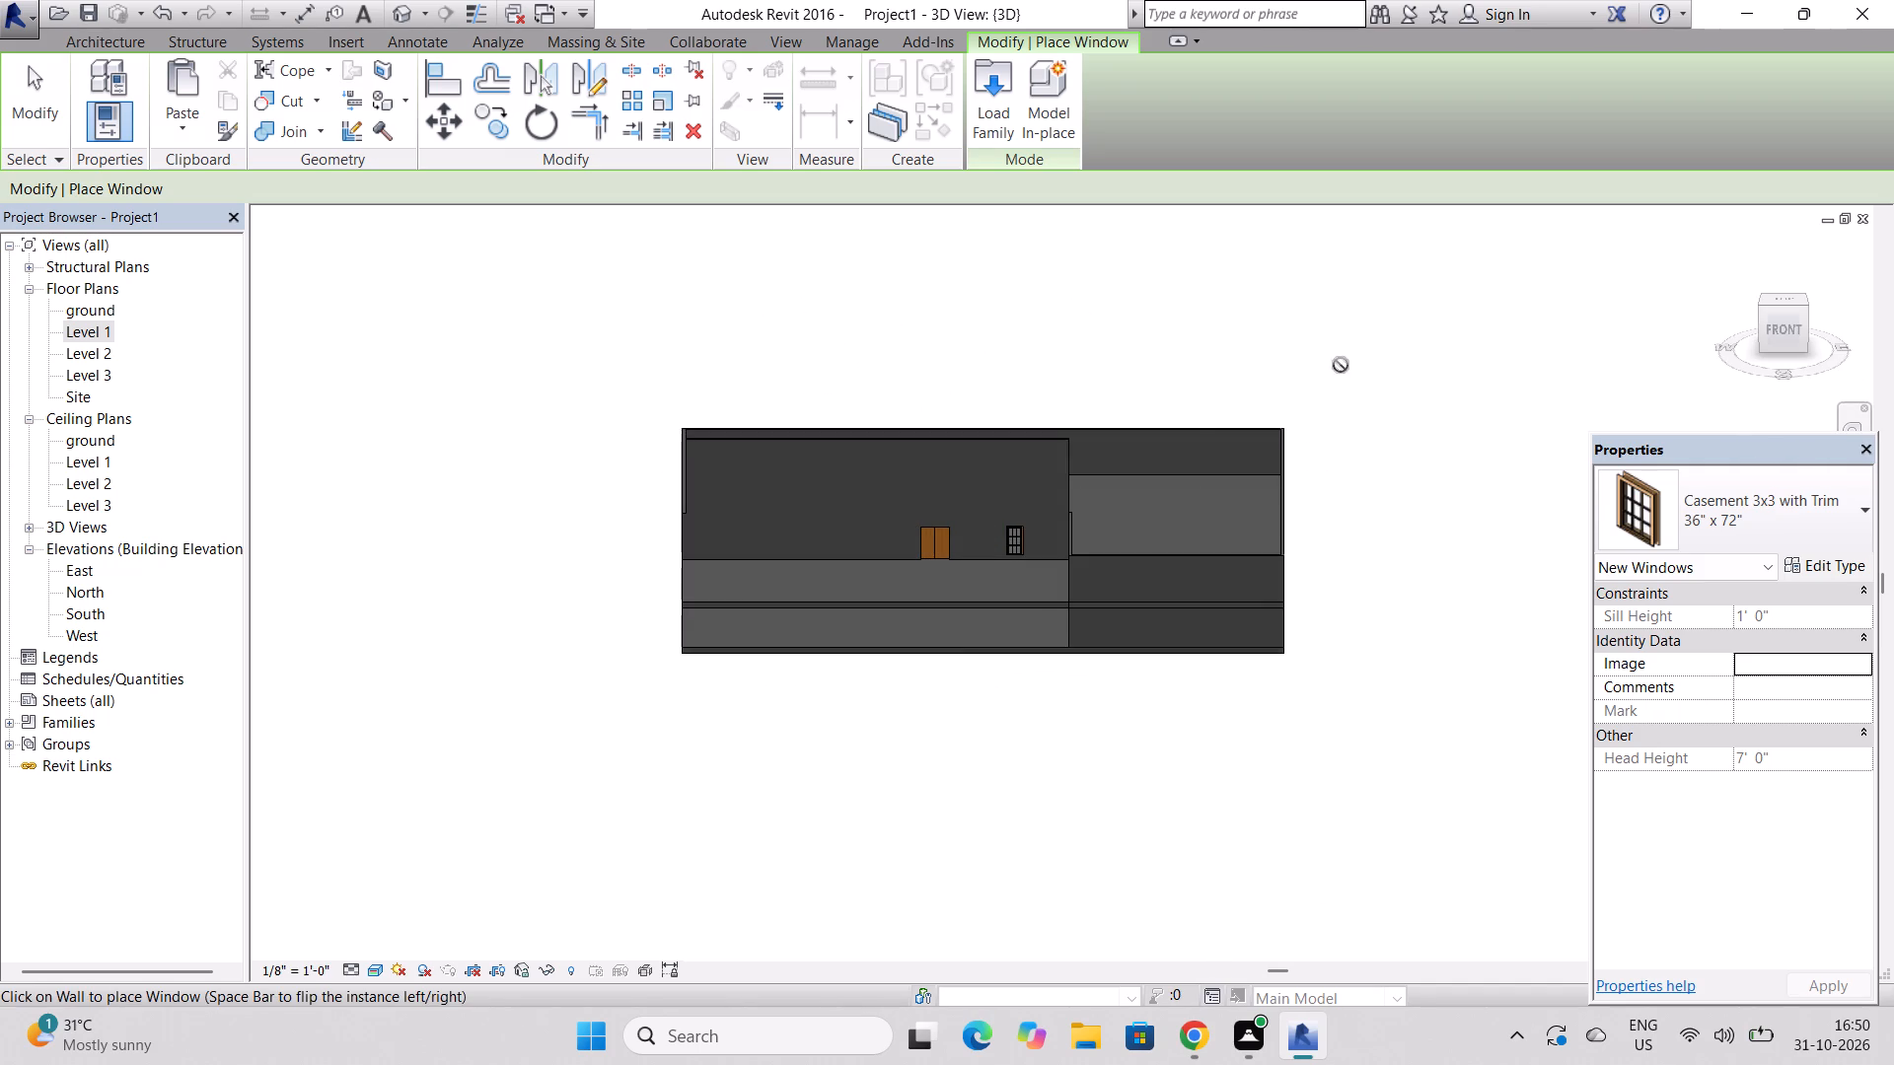
pyautogui.click(87, 608)
pyautogui.click(87, 608)
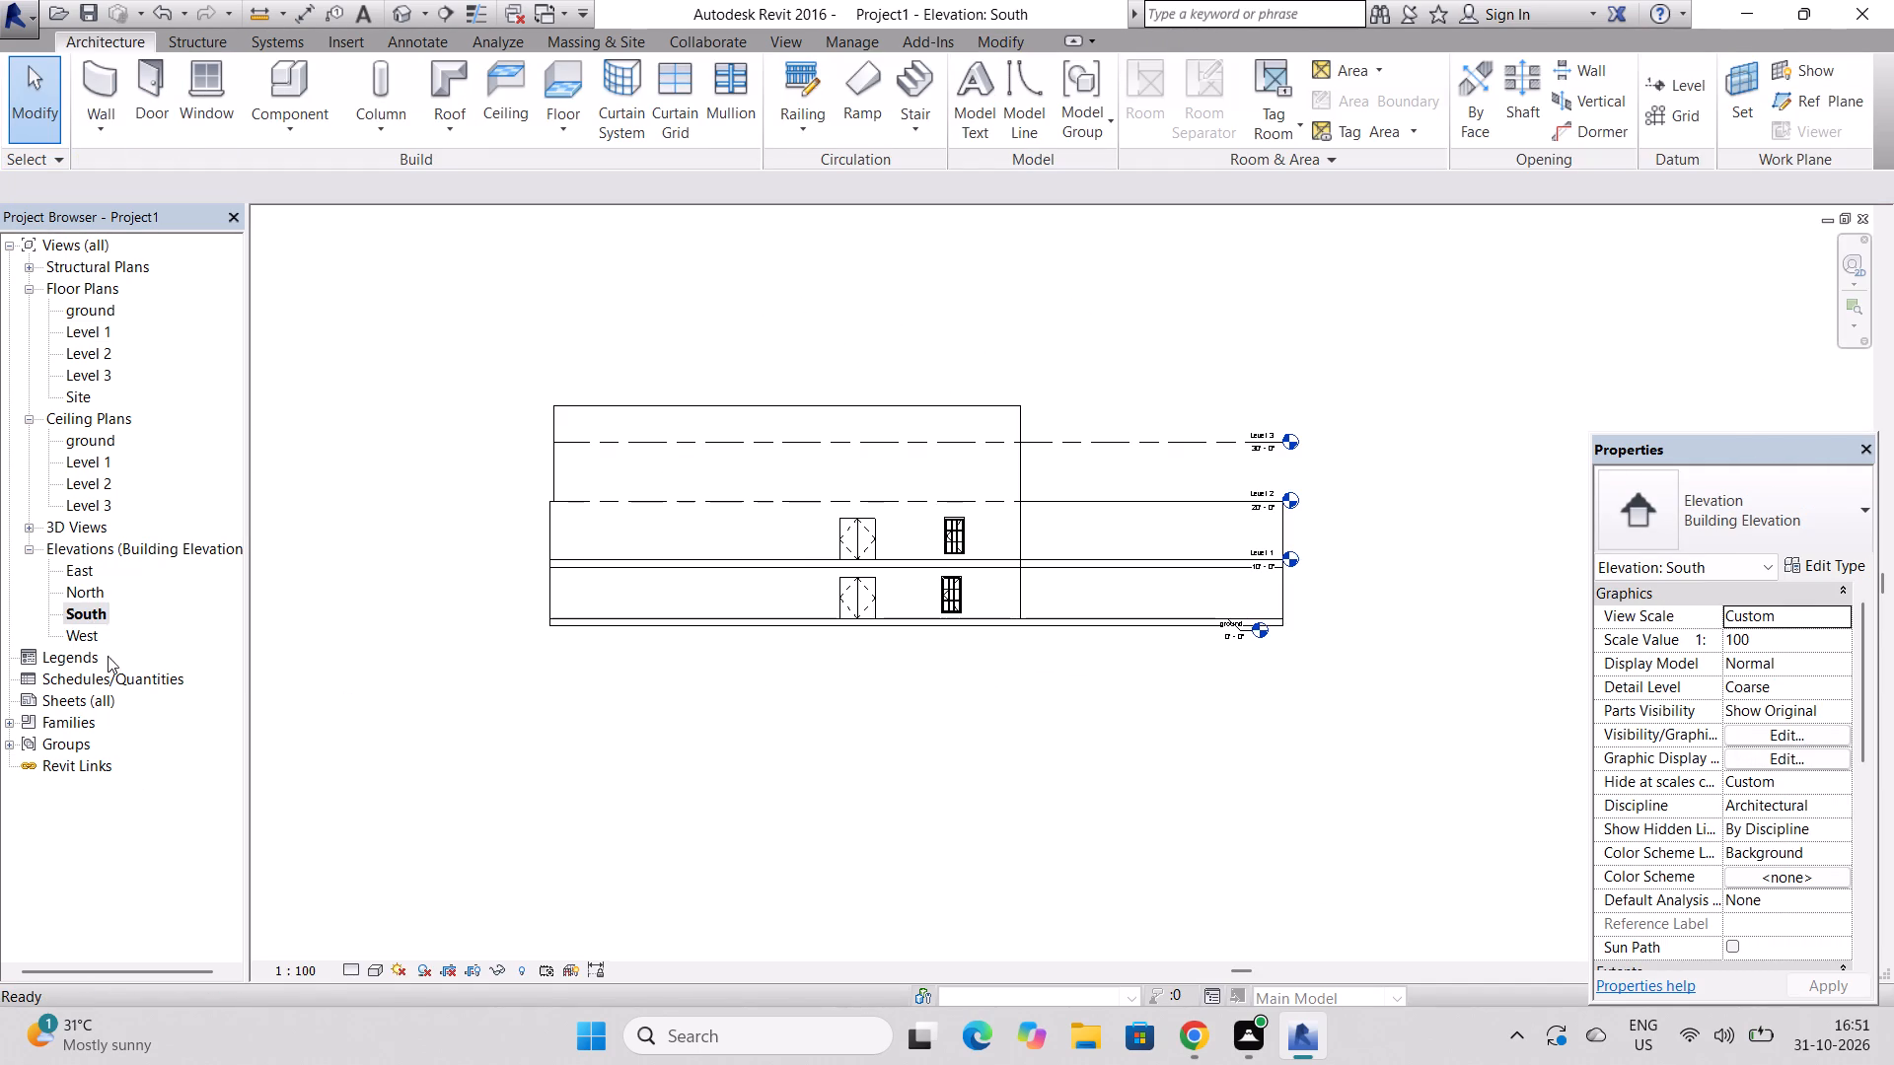
pyautogui.click(835, 414)
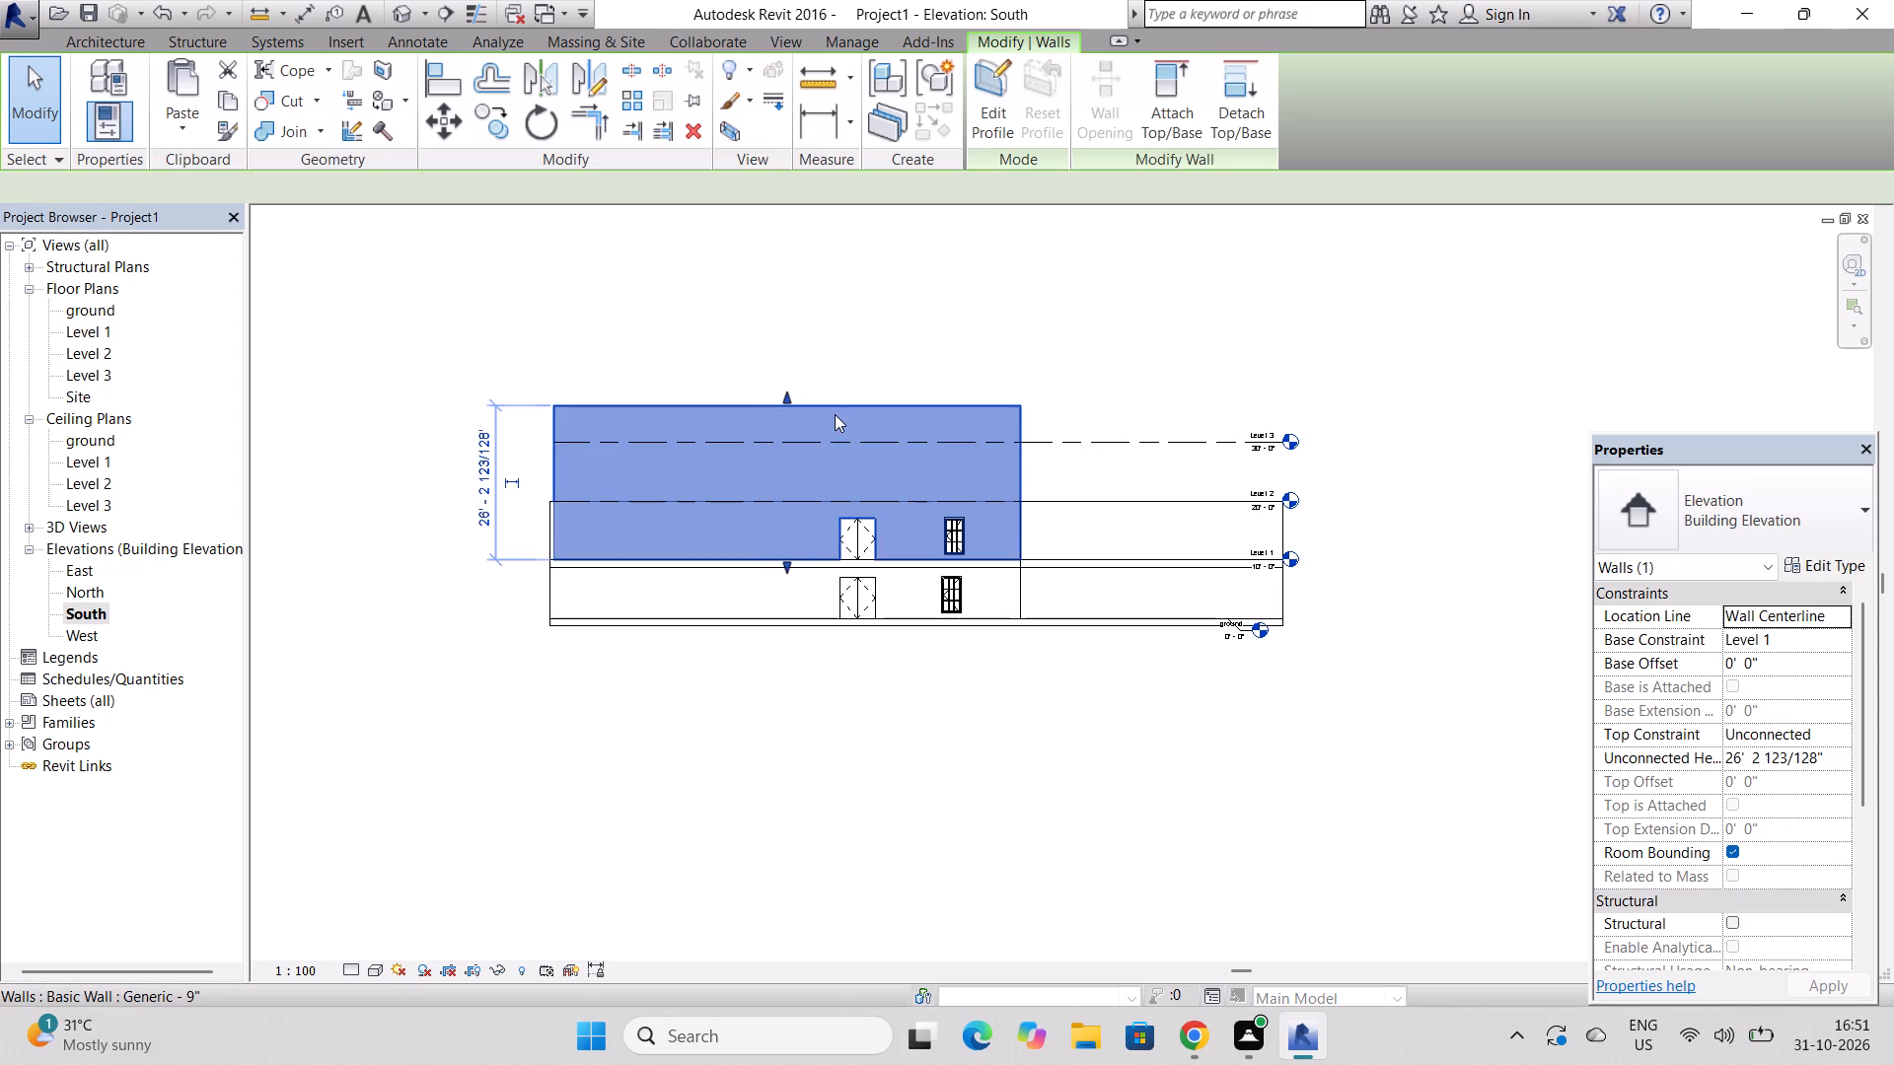
pyautogui.moveTo(788, 396); pyautogui.dragTo(781, 485)
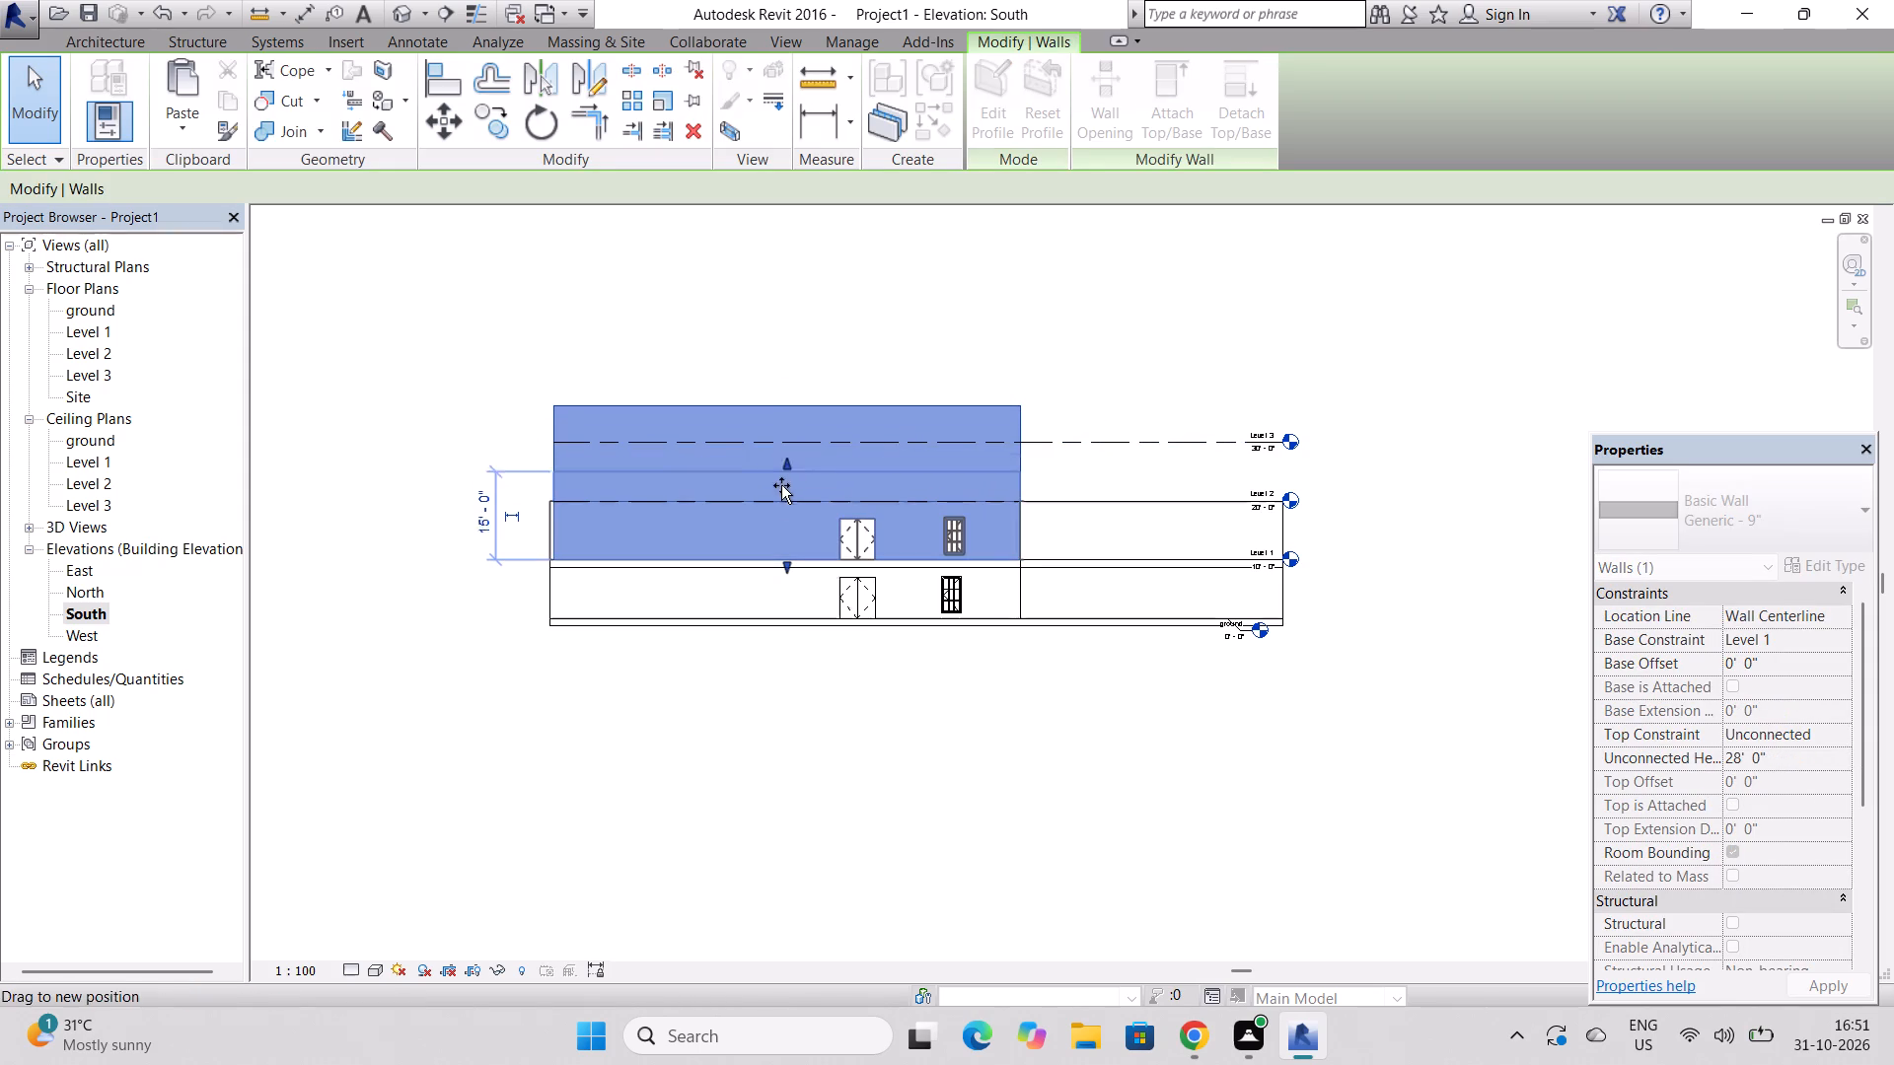
pyautogui.moveTo(781, 485); pyautogui.dragTo(776, 509)
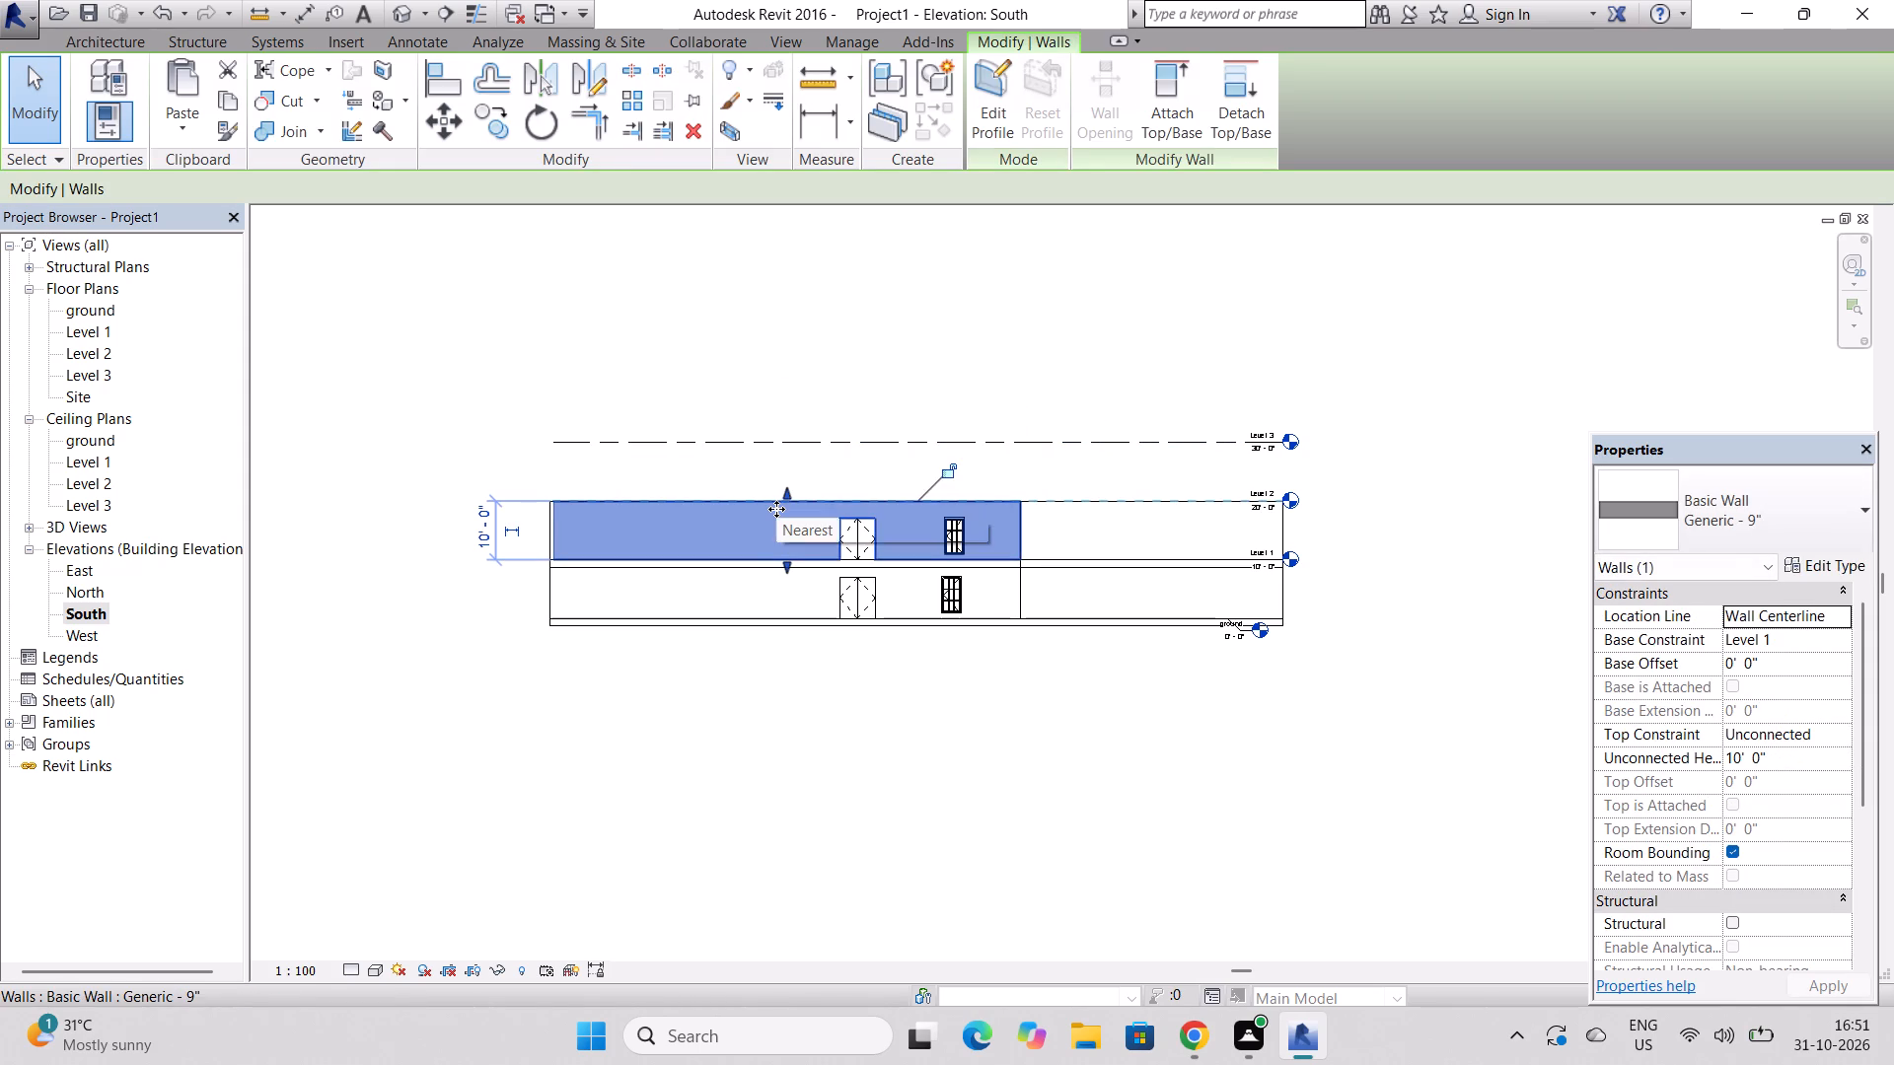
pyautogui.press('Escape')
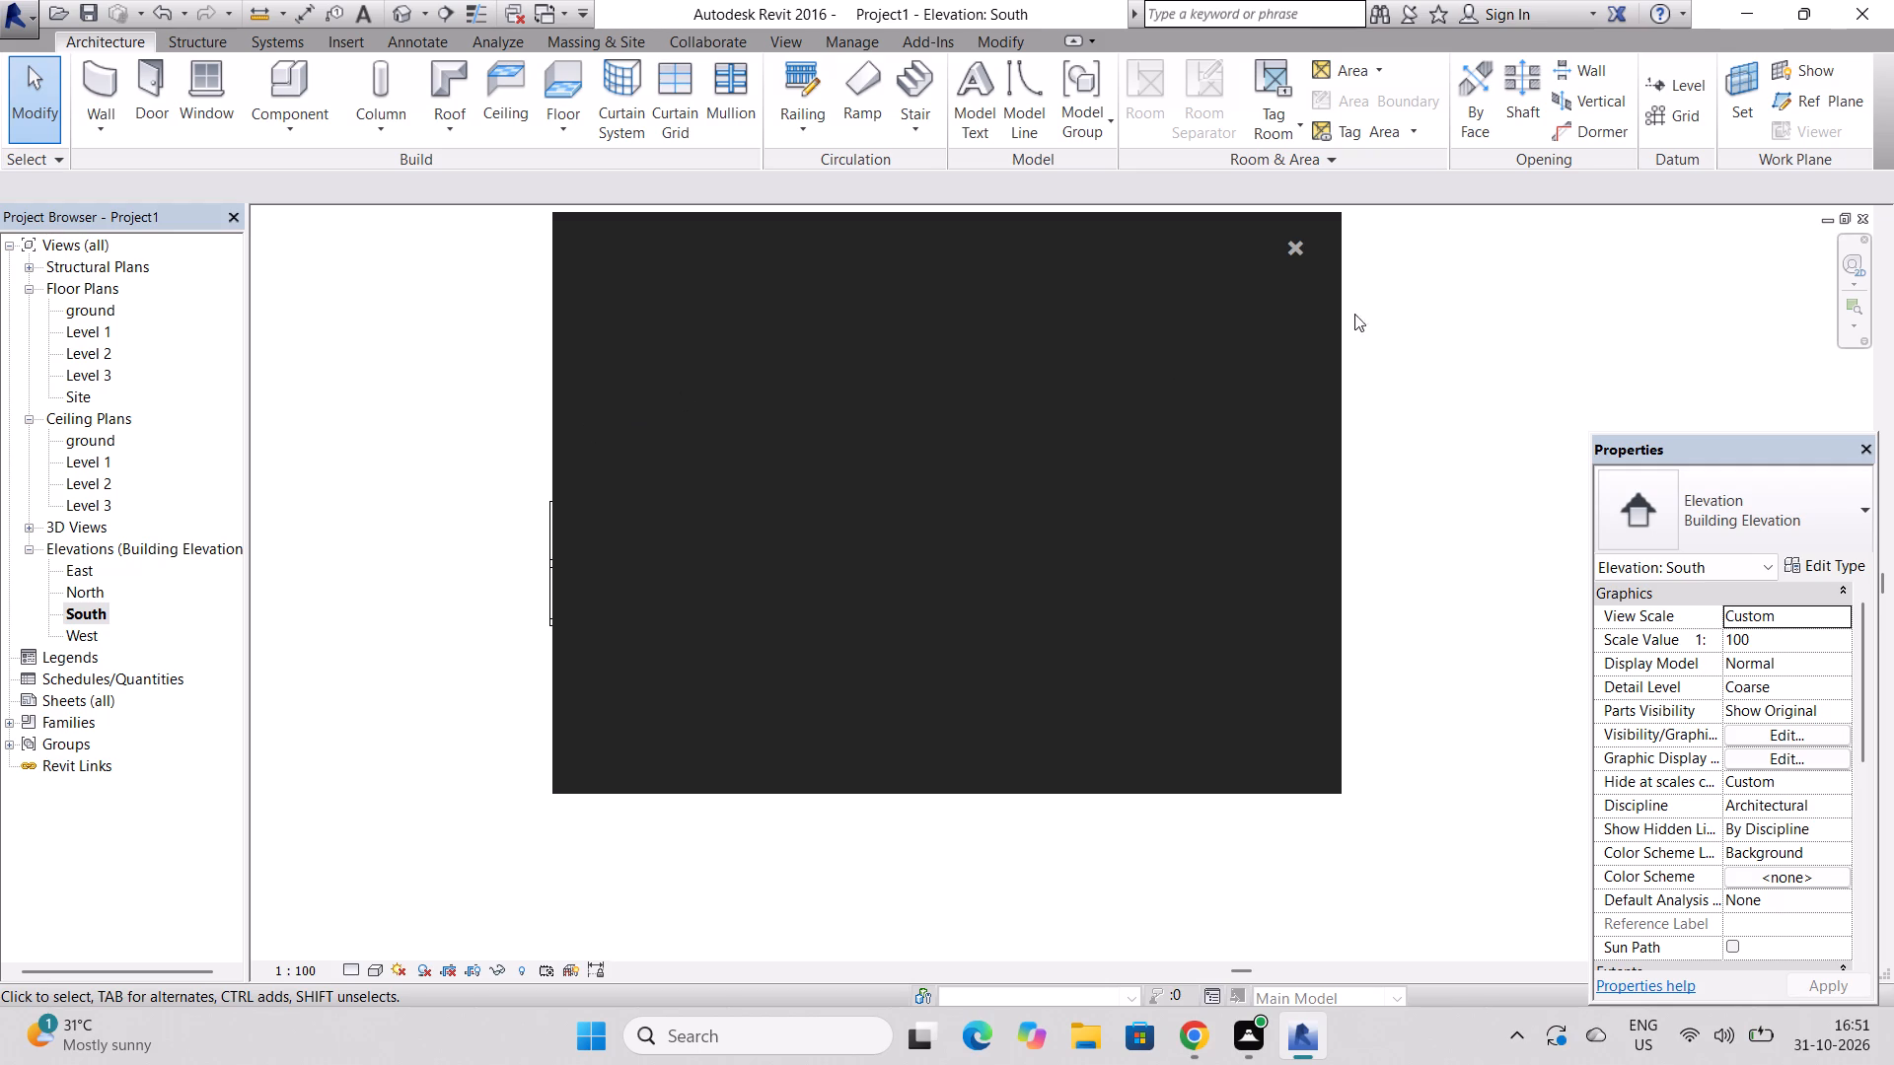
pyautogui.click(1302, 252)
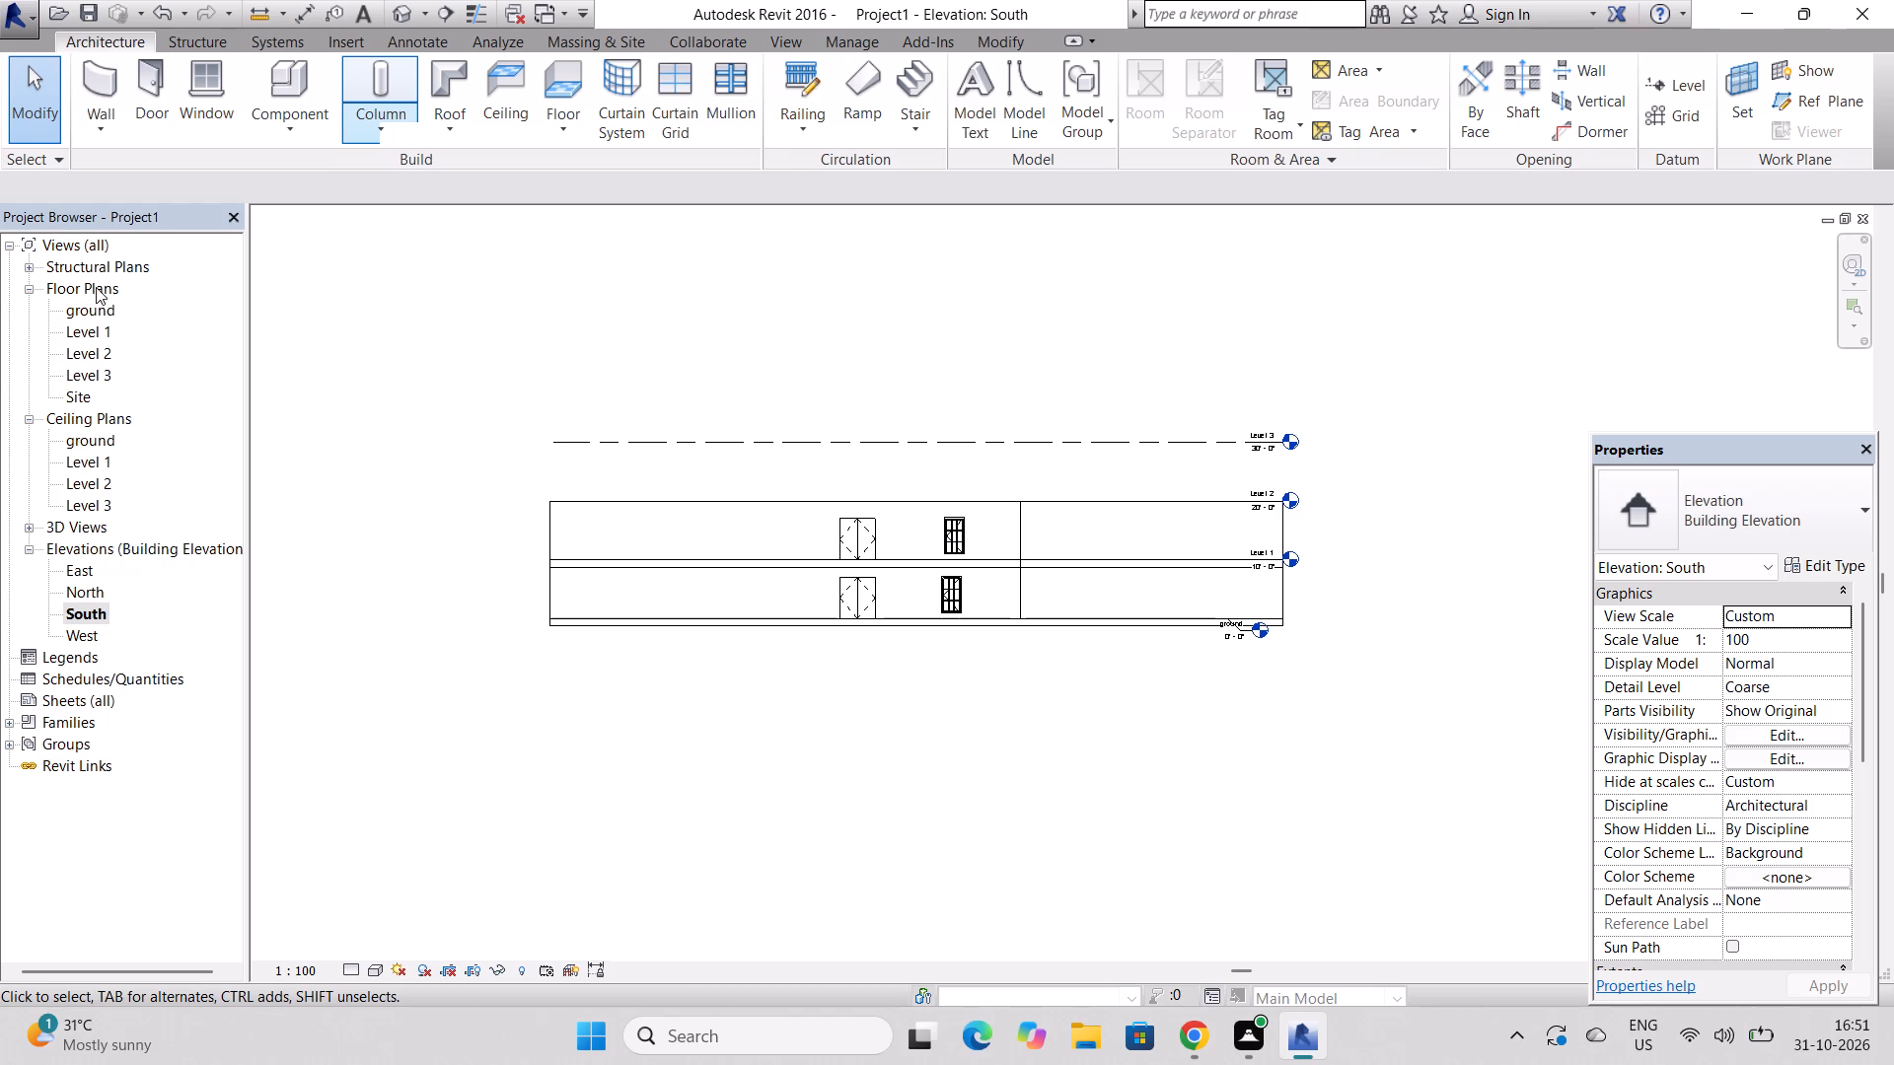
# On the Level 1 plan, place a 475 x 610mm architectural rectangular column up to Level 2 on the terrace's front edge, 41' 0" from the return wall.
pyautogui.doubleClick(100, 329)
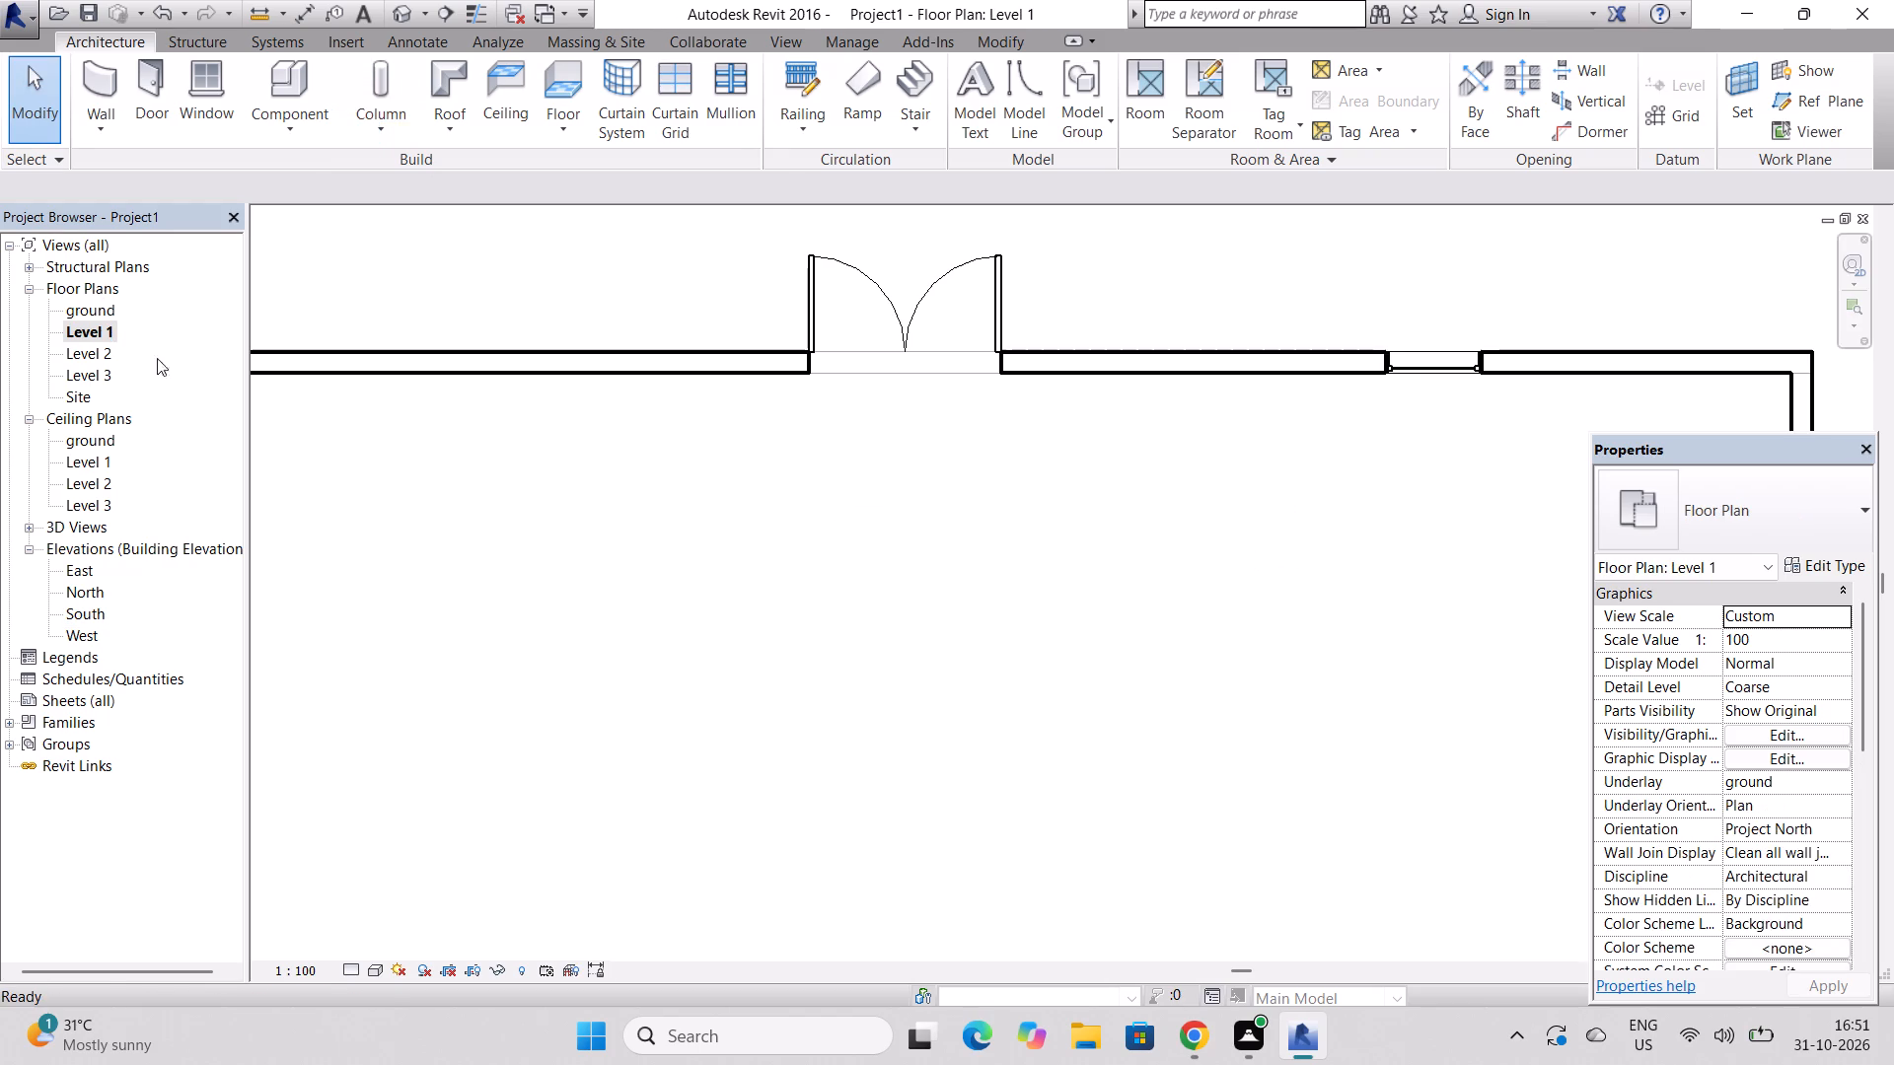
pyautogui.scroll(-10, 1131, 612)
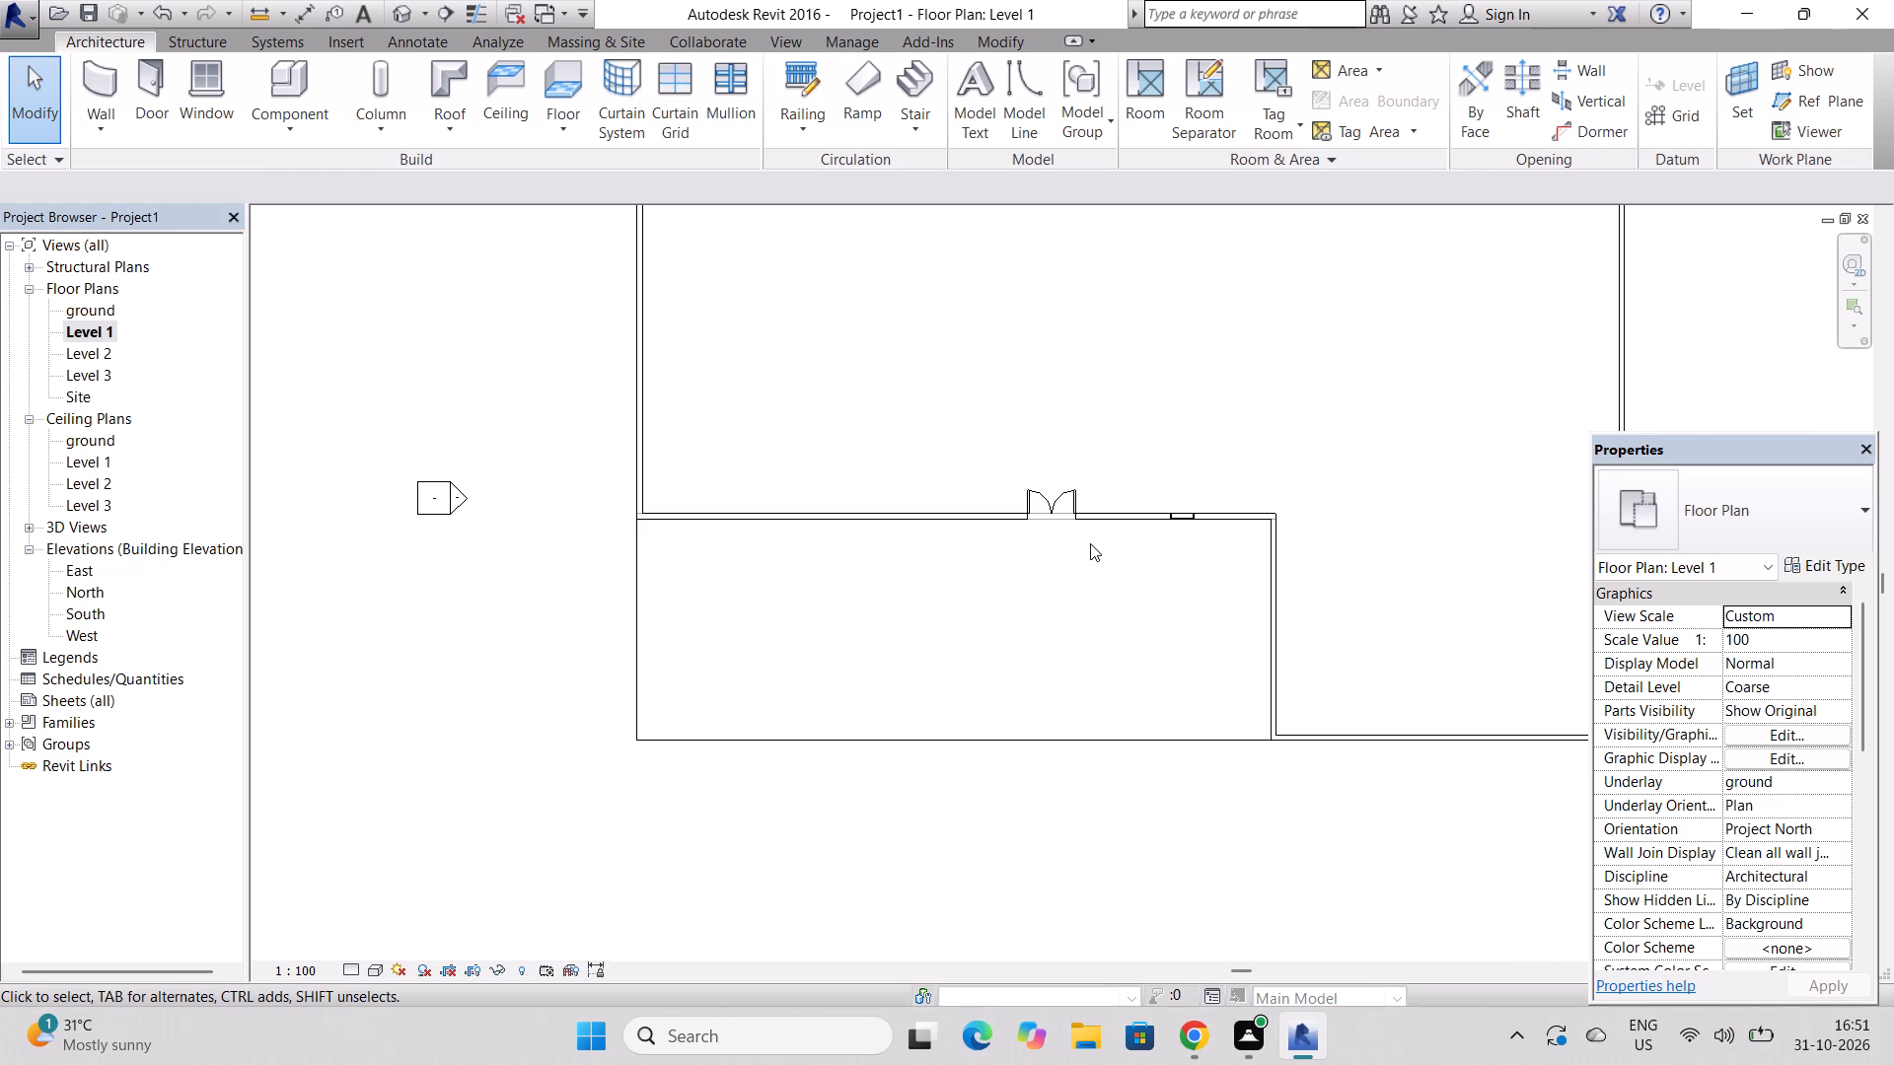
pyautogui.click(387, 115)
pyautogui.click(377, 202)
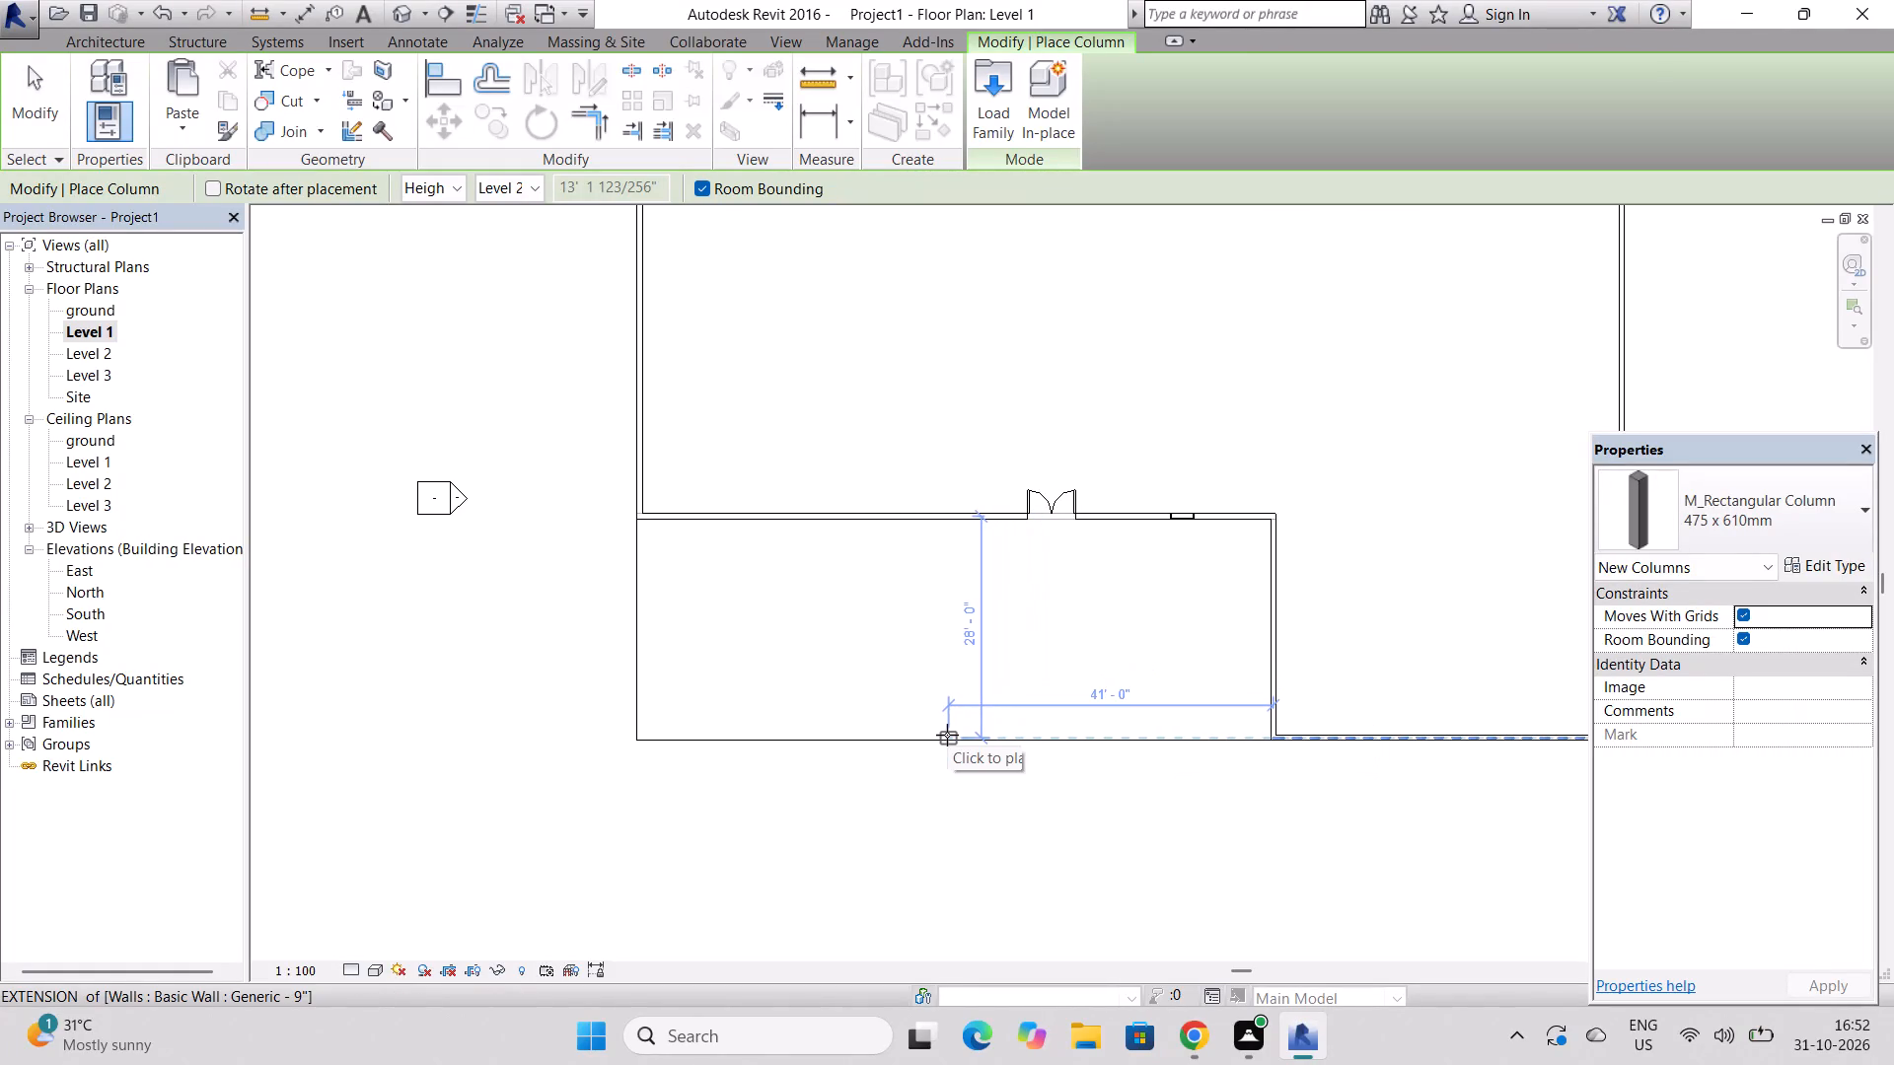
pyautogui.scroll(9, 947, 735)
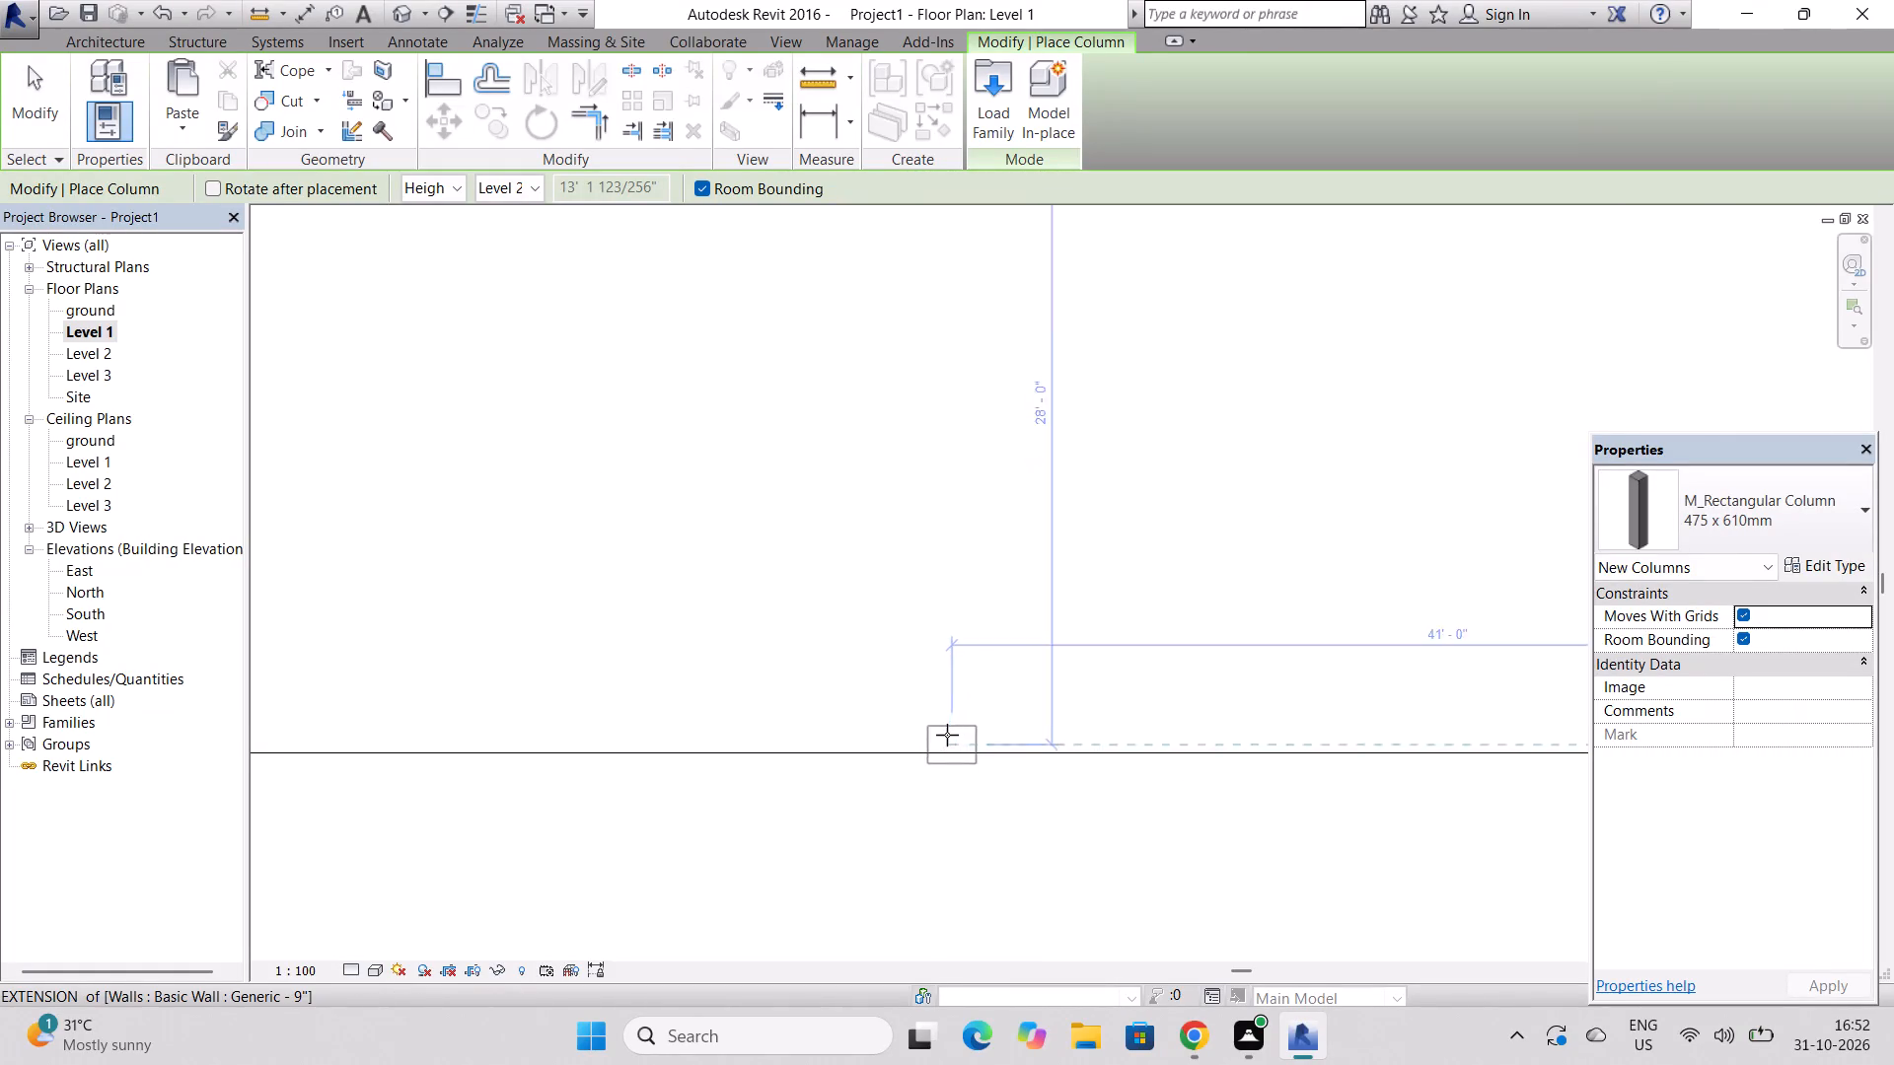
pyautogui.scroll(1, 947, 735)
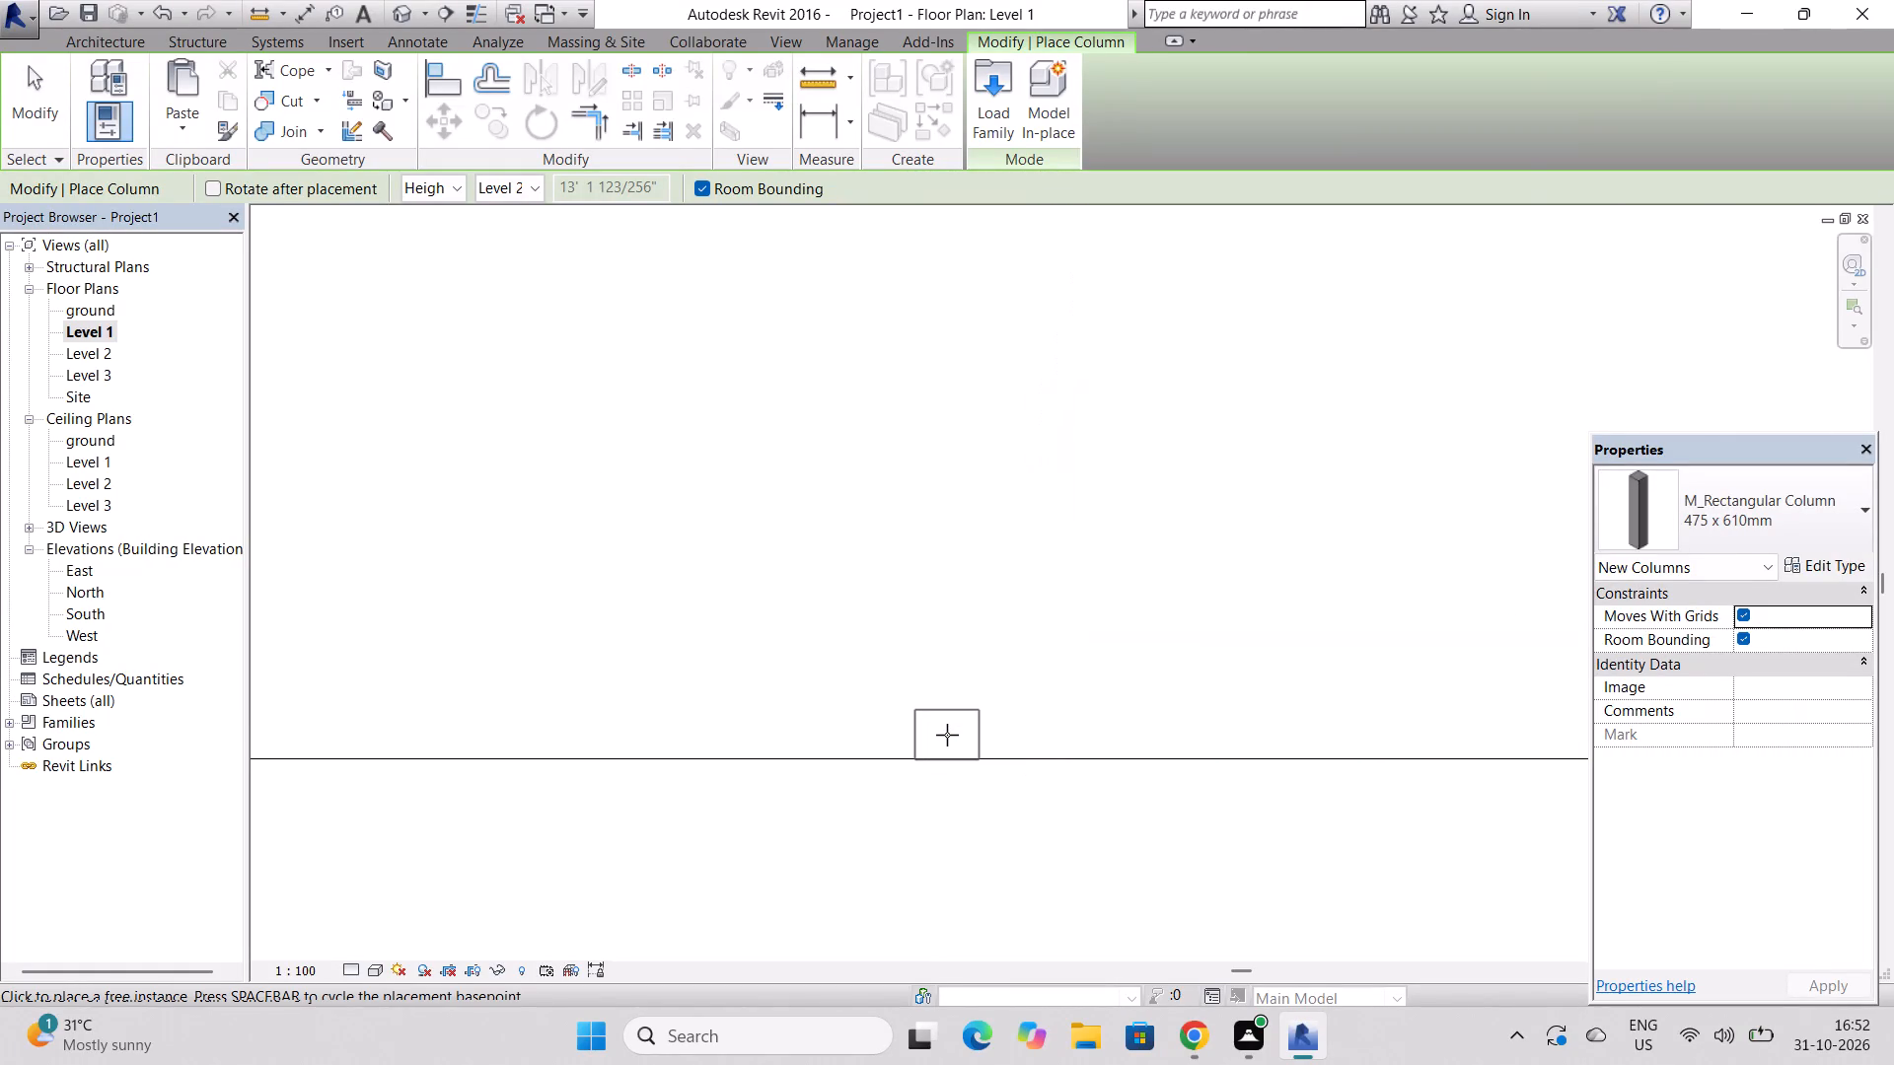
pyautogui.scroll(-7, 947, 735)
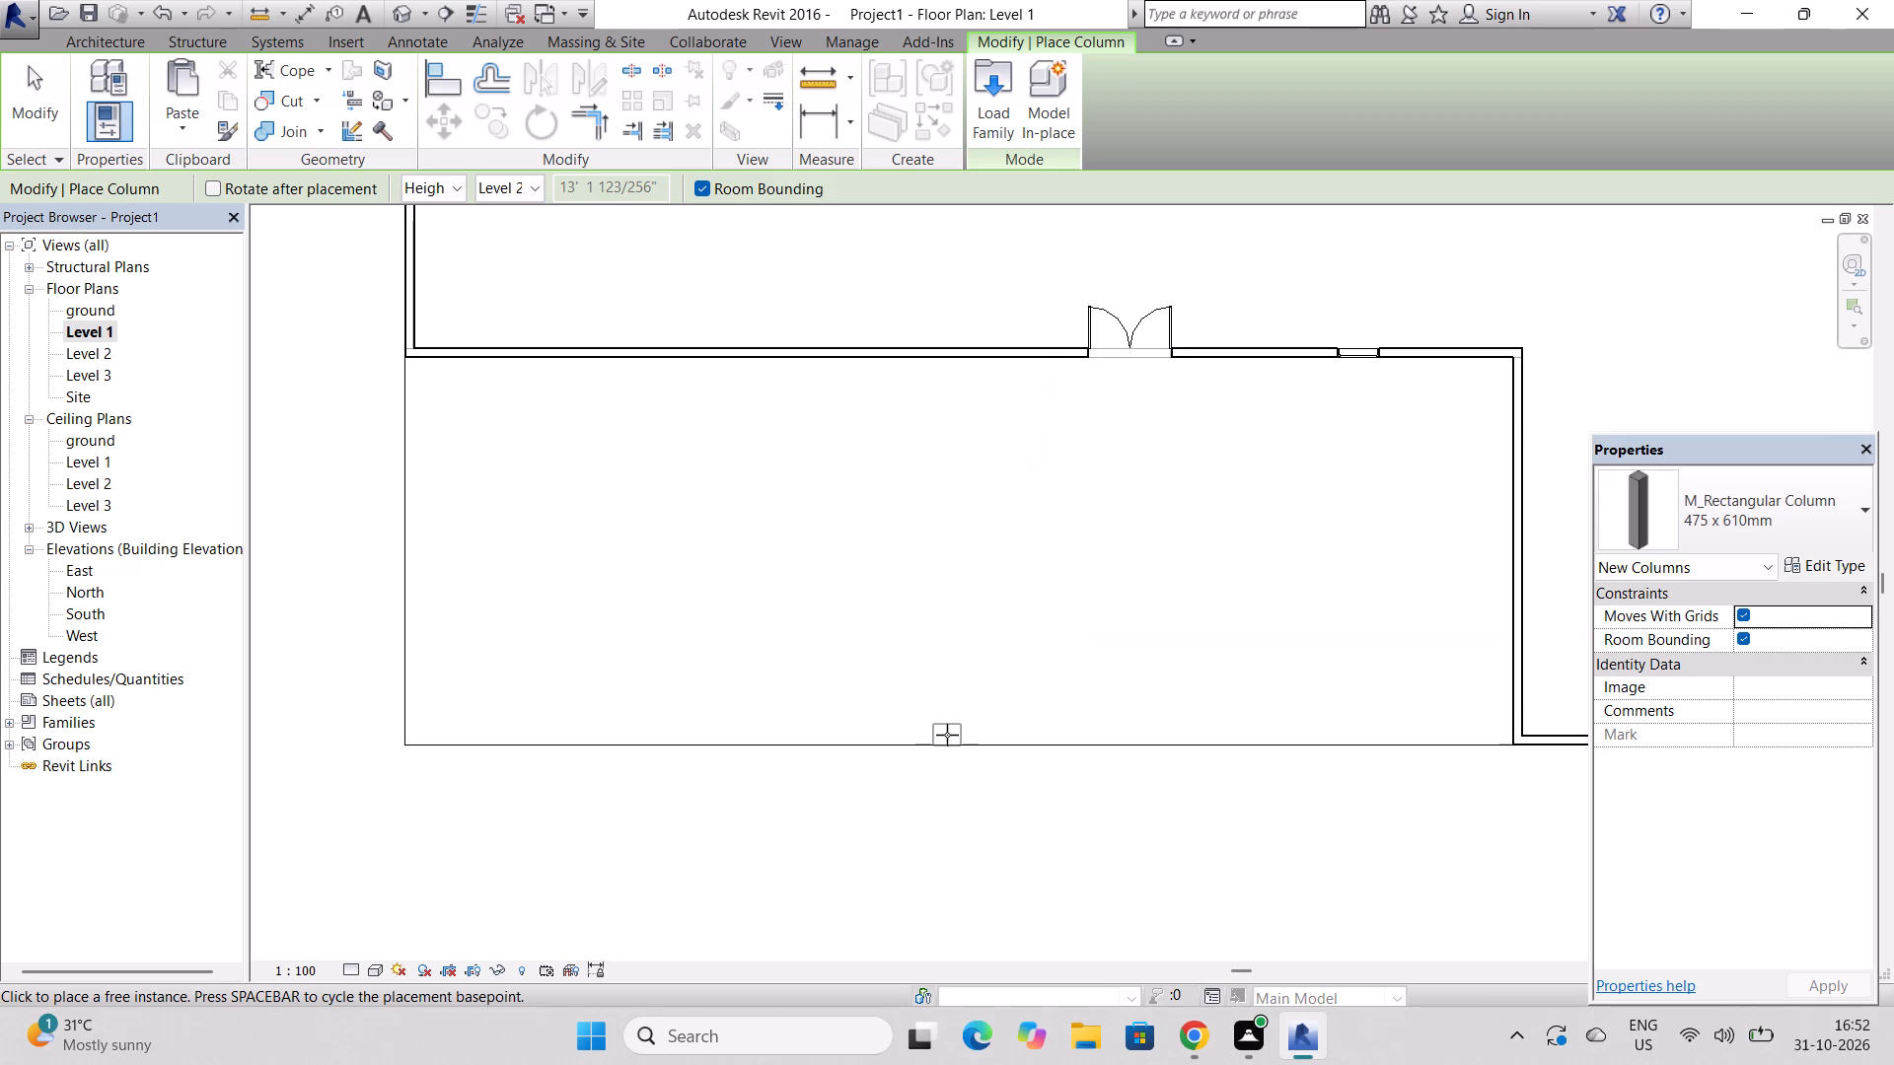
pyautogui.click(947, 735)
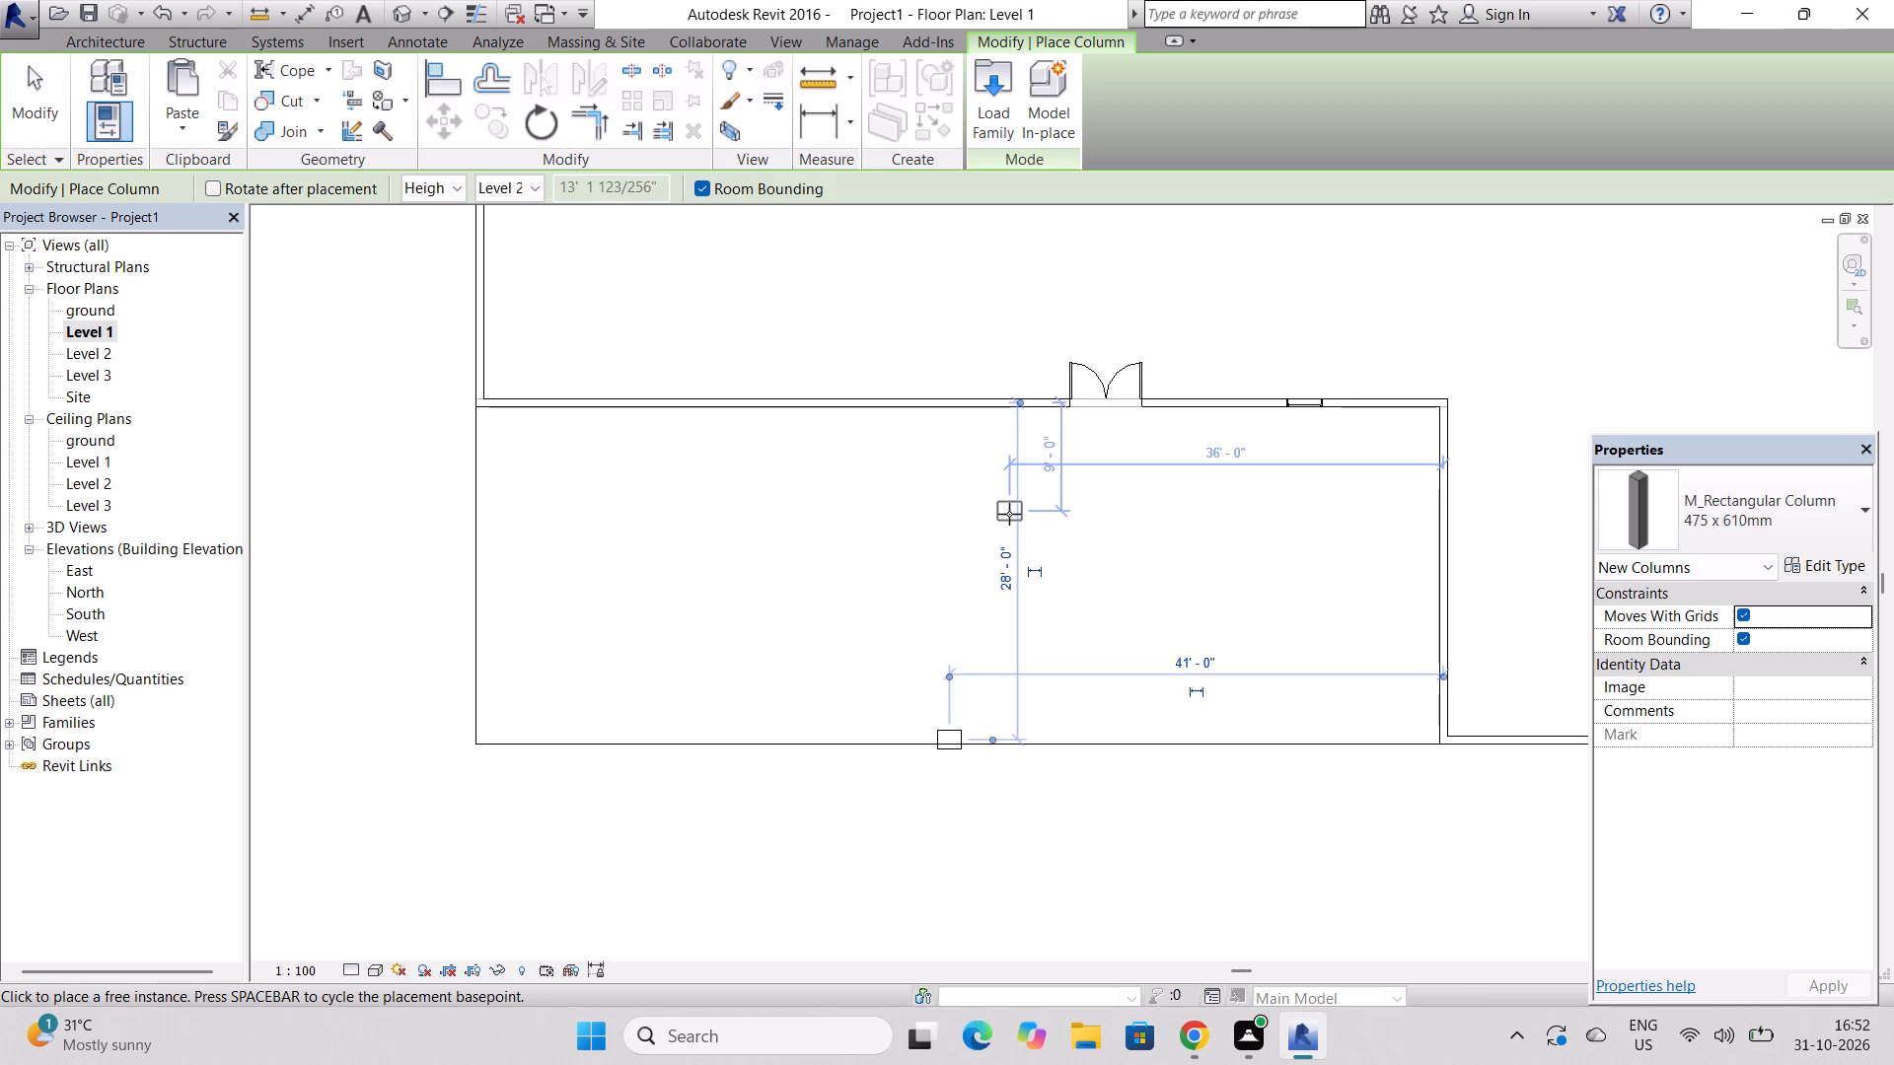
pyautogui.press('Escape')
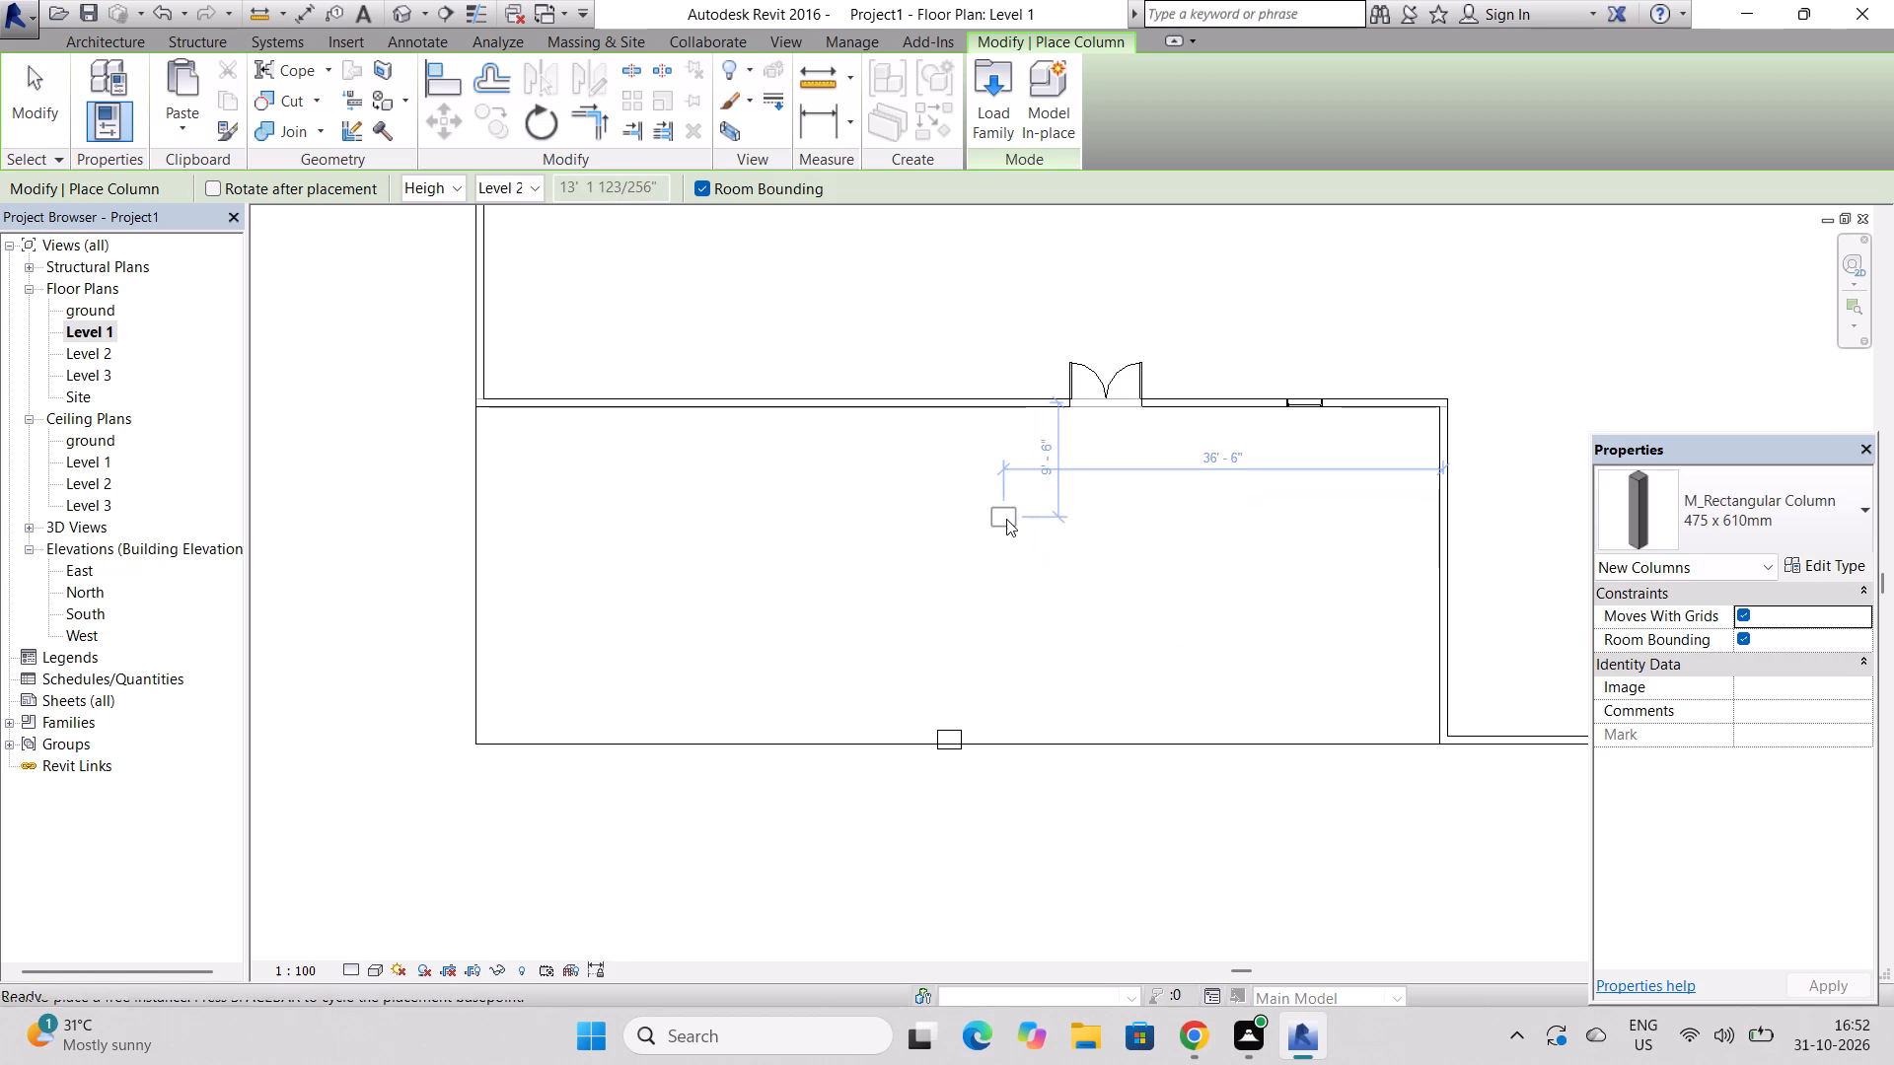
pyautogui.press('Escape')
pyautogui.press('Escape')
pyautogui.press('Escape')
pyautogui.press('Escape')
pyautogui.press('Escape')
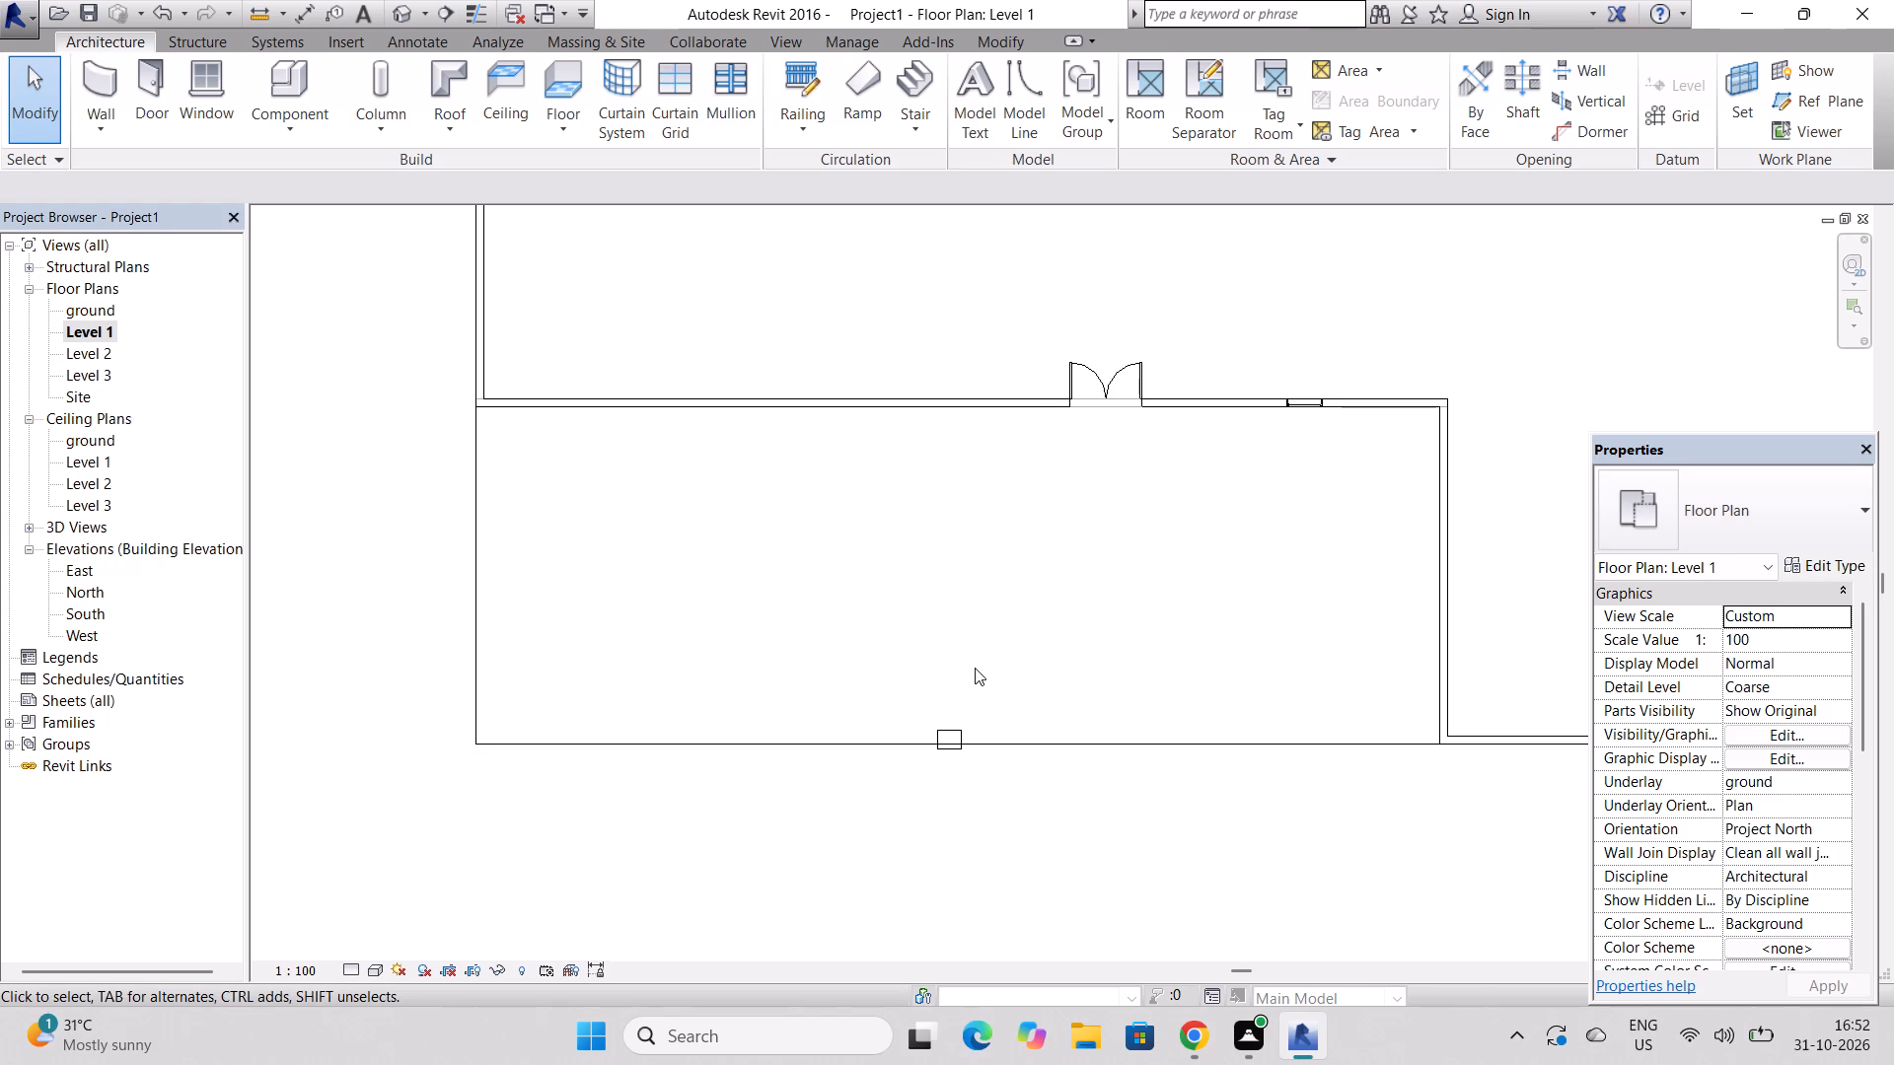
# Move the terrace column inward so the midpoint of its outer face sits flush on the floor's front edge.
pyautogui.scroll(9, 960, 738)
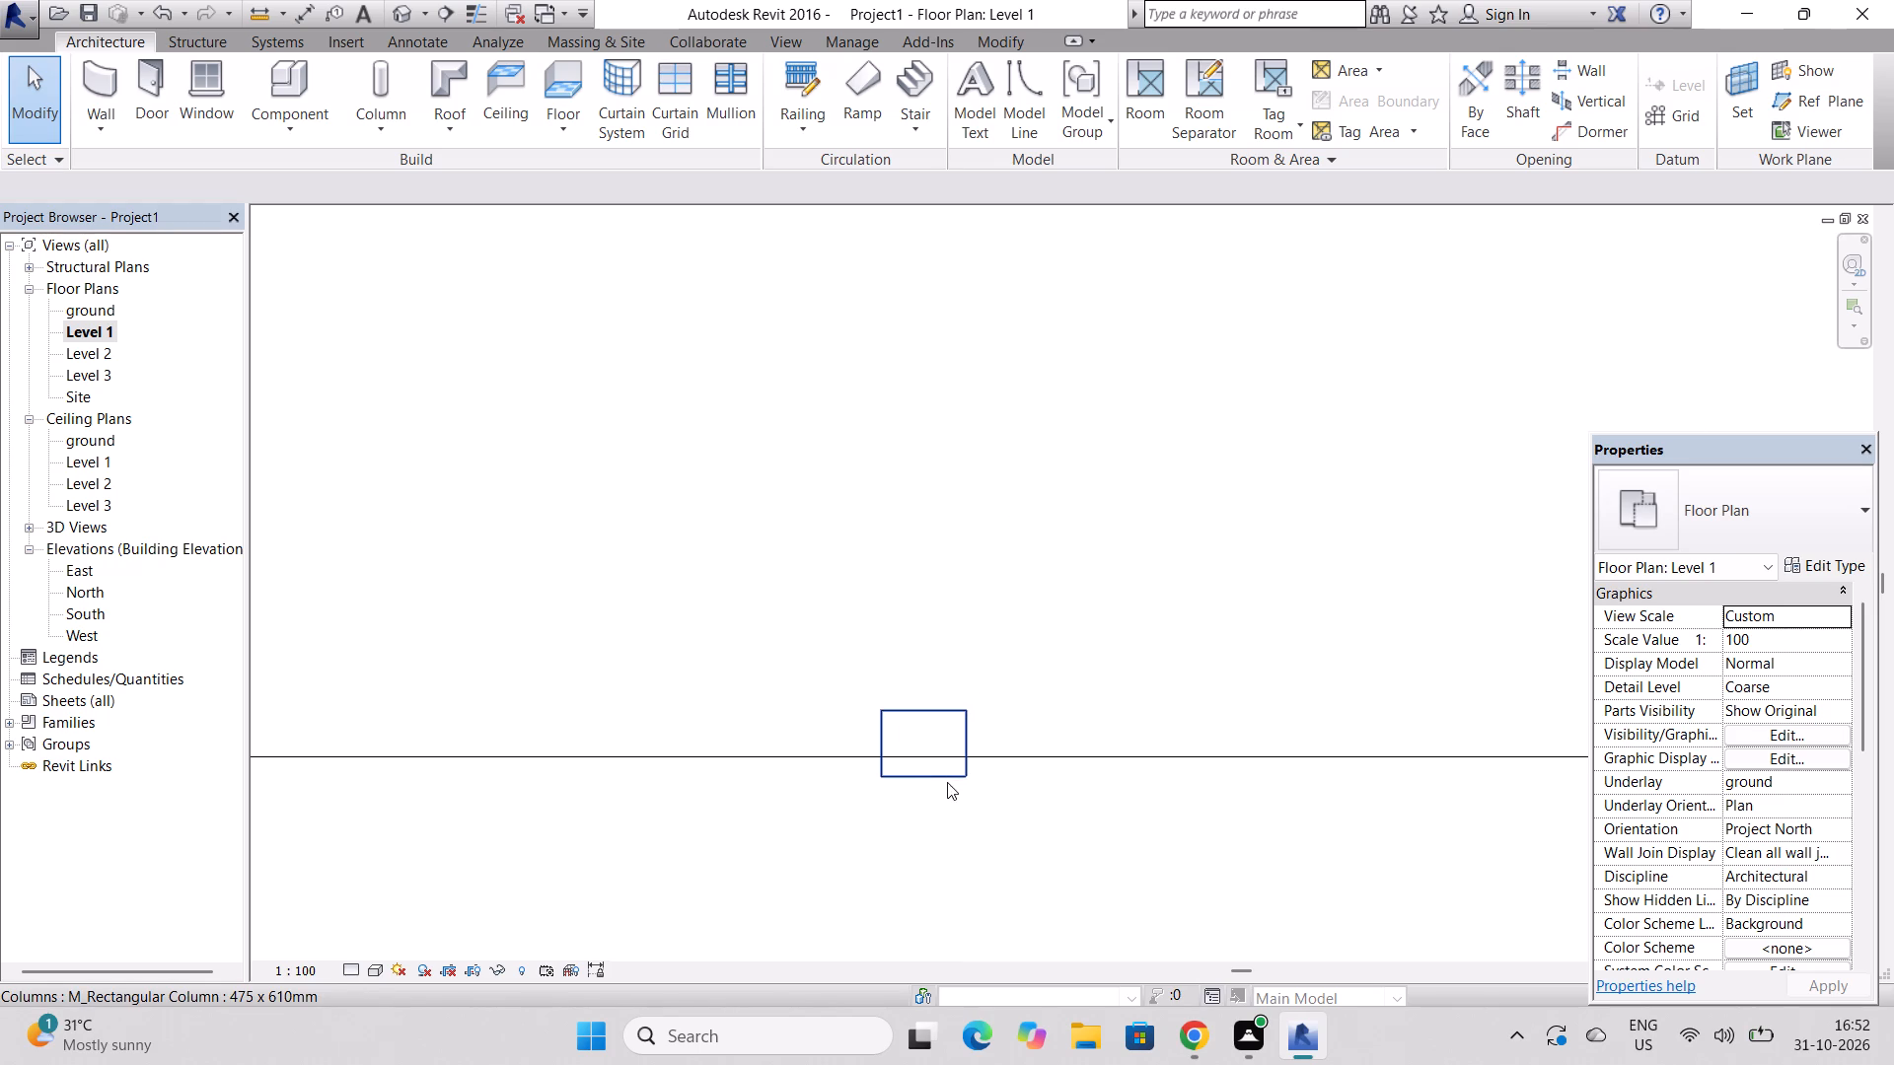
pyautogui.click(923, 777)
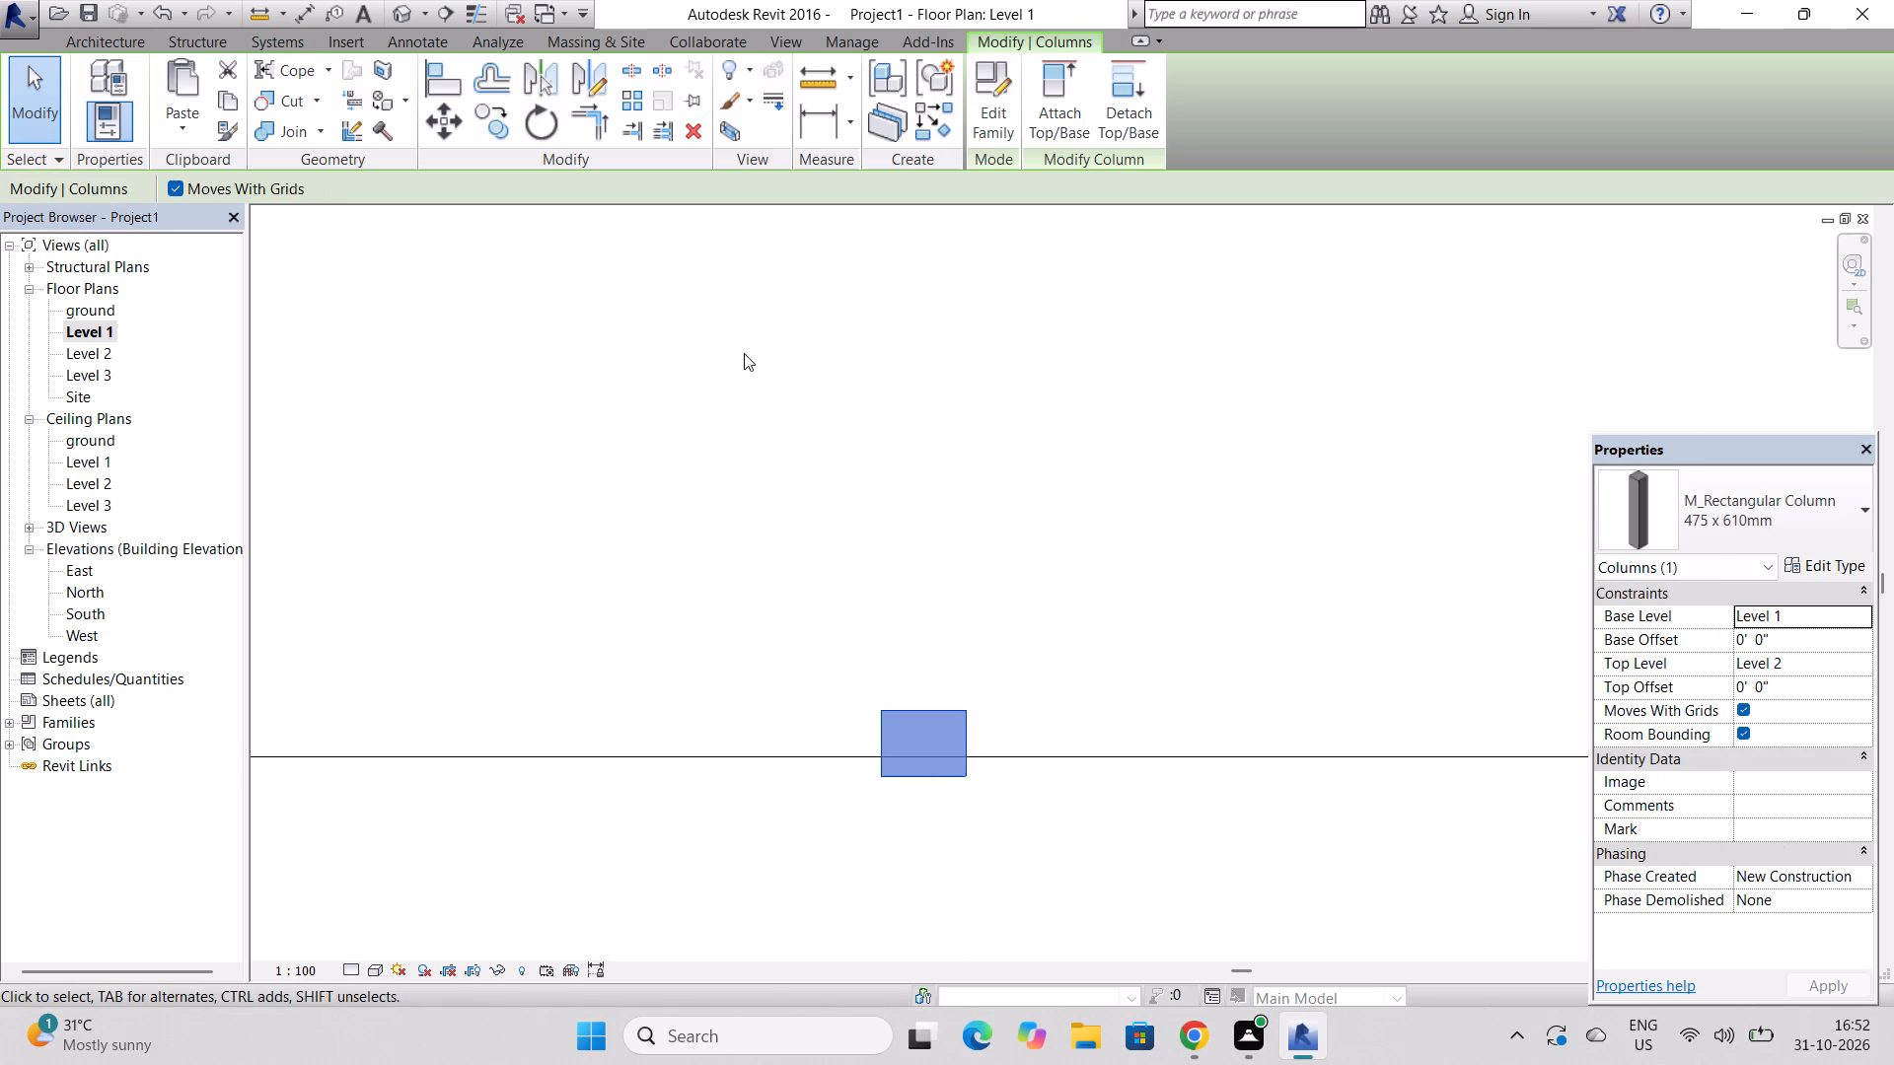
pyautogui.click(440, 118)
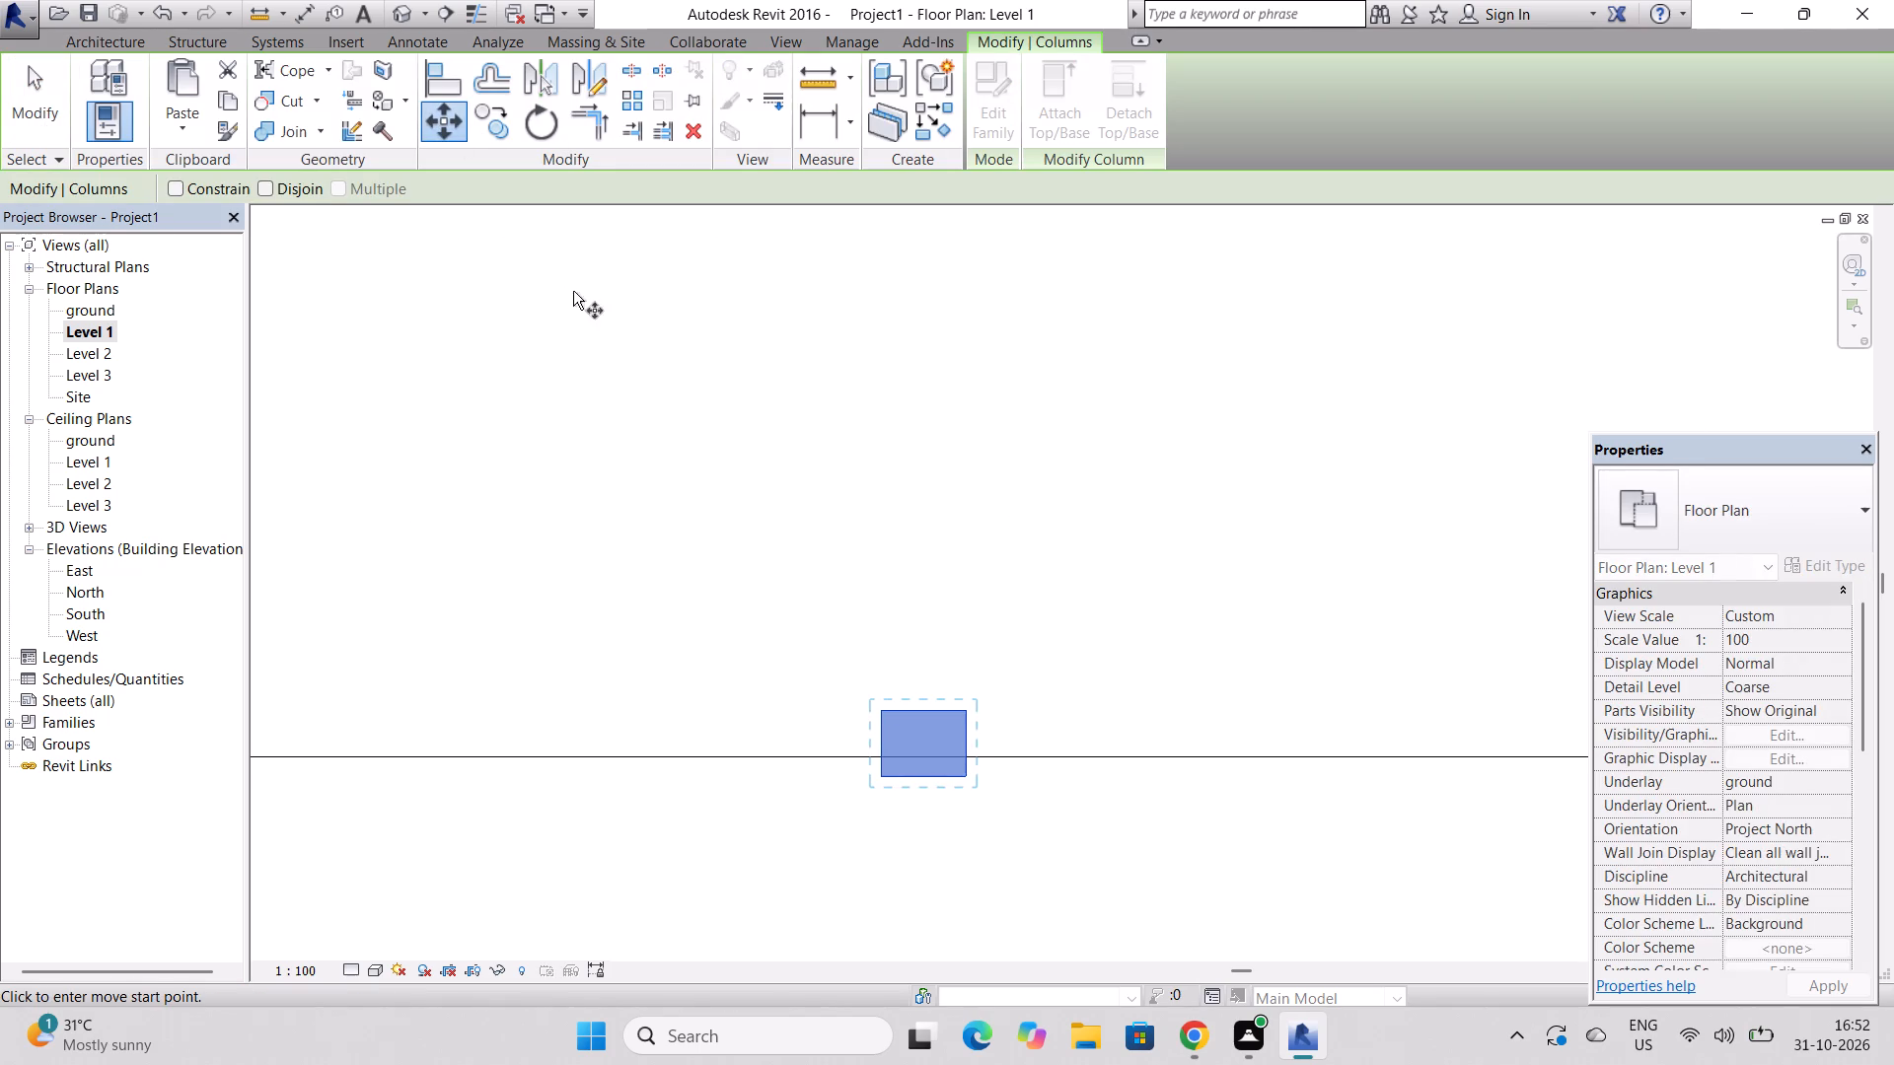
pyautogui.scroll(4, 921, 786)
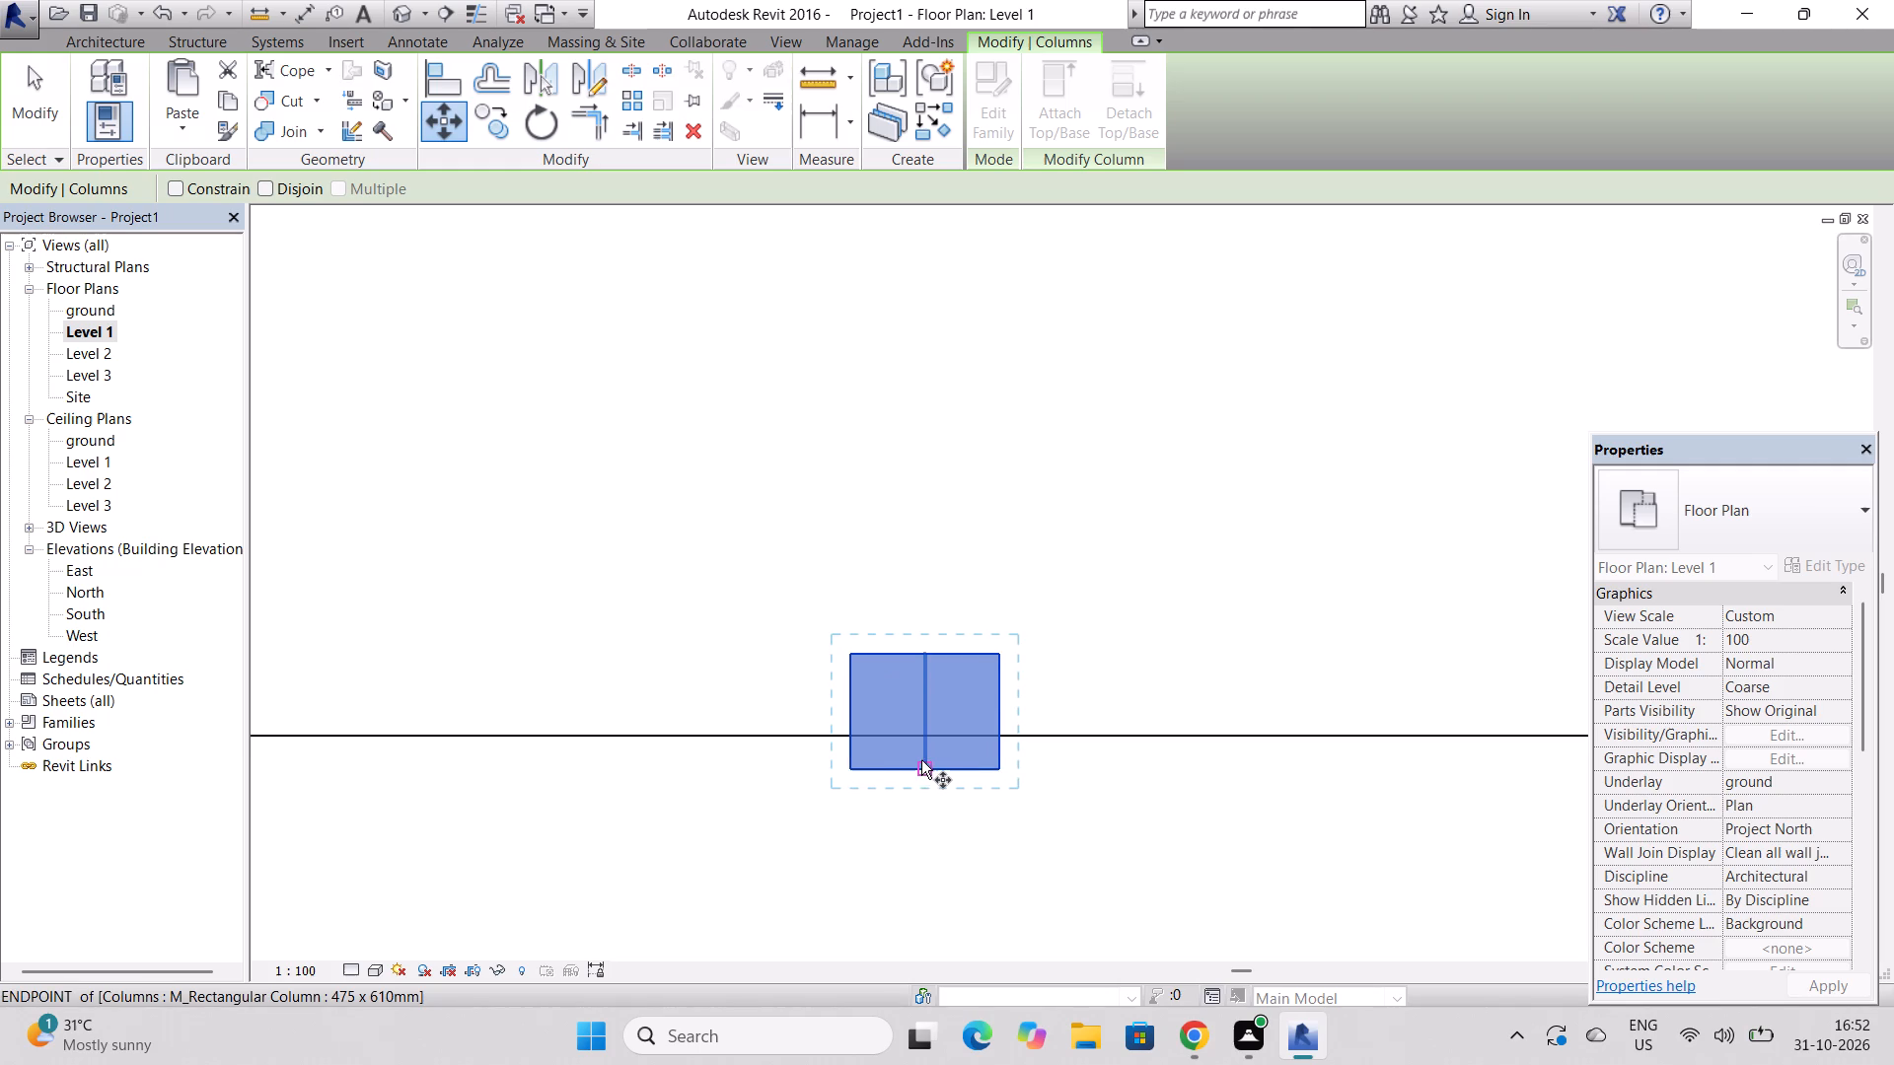
pyautogui.moveTo(921, 766); pyautogui.dragTo(924, 747)
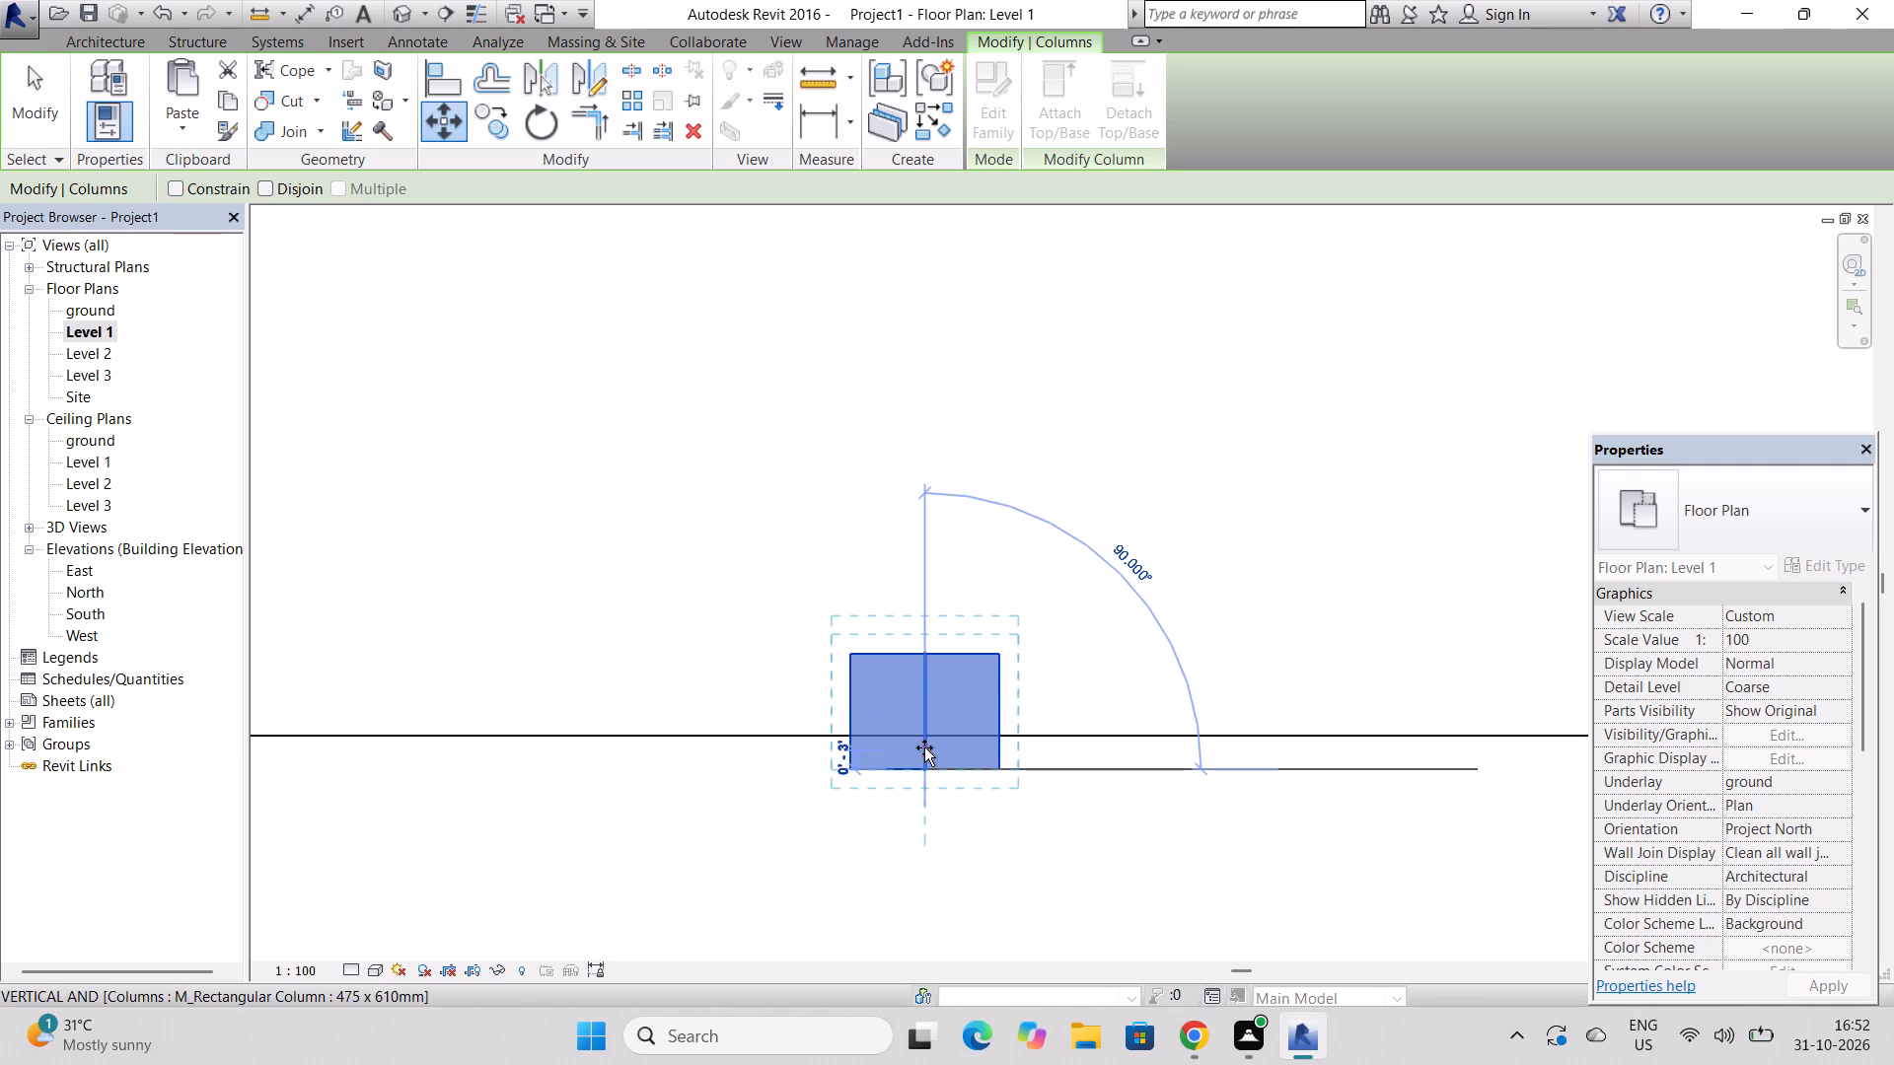
pyautogui.moveTo(924, 747); pyautogui.dragTo(924, 738)
pyautogui.click(924, 738)
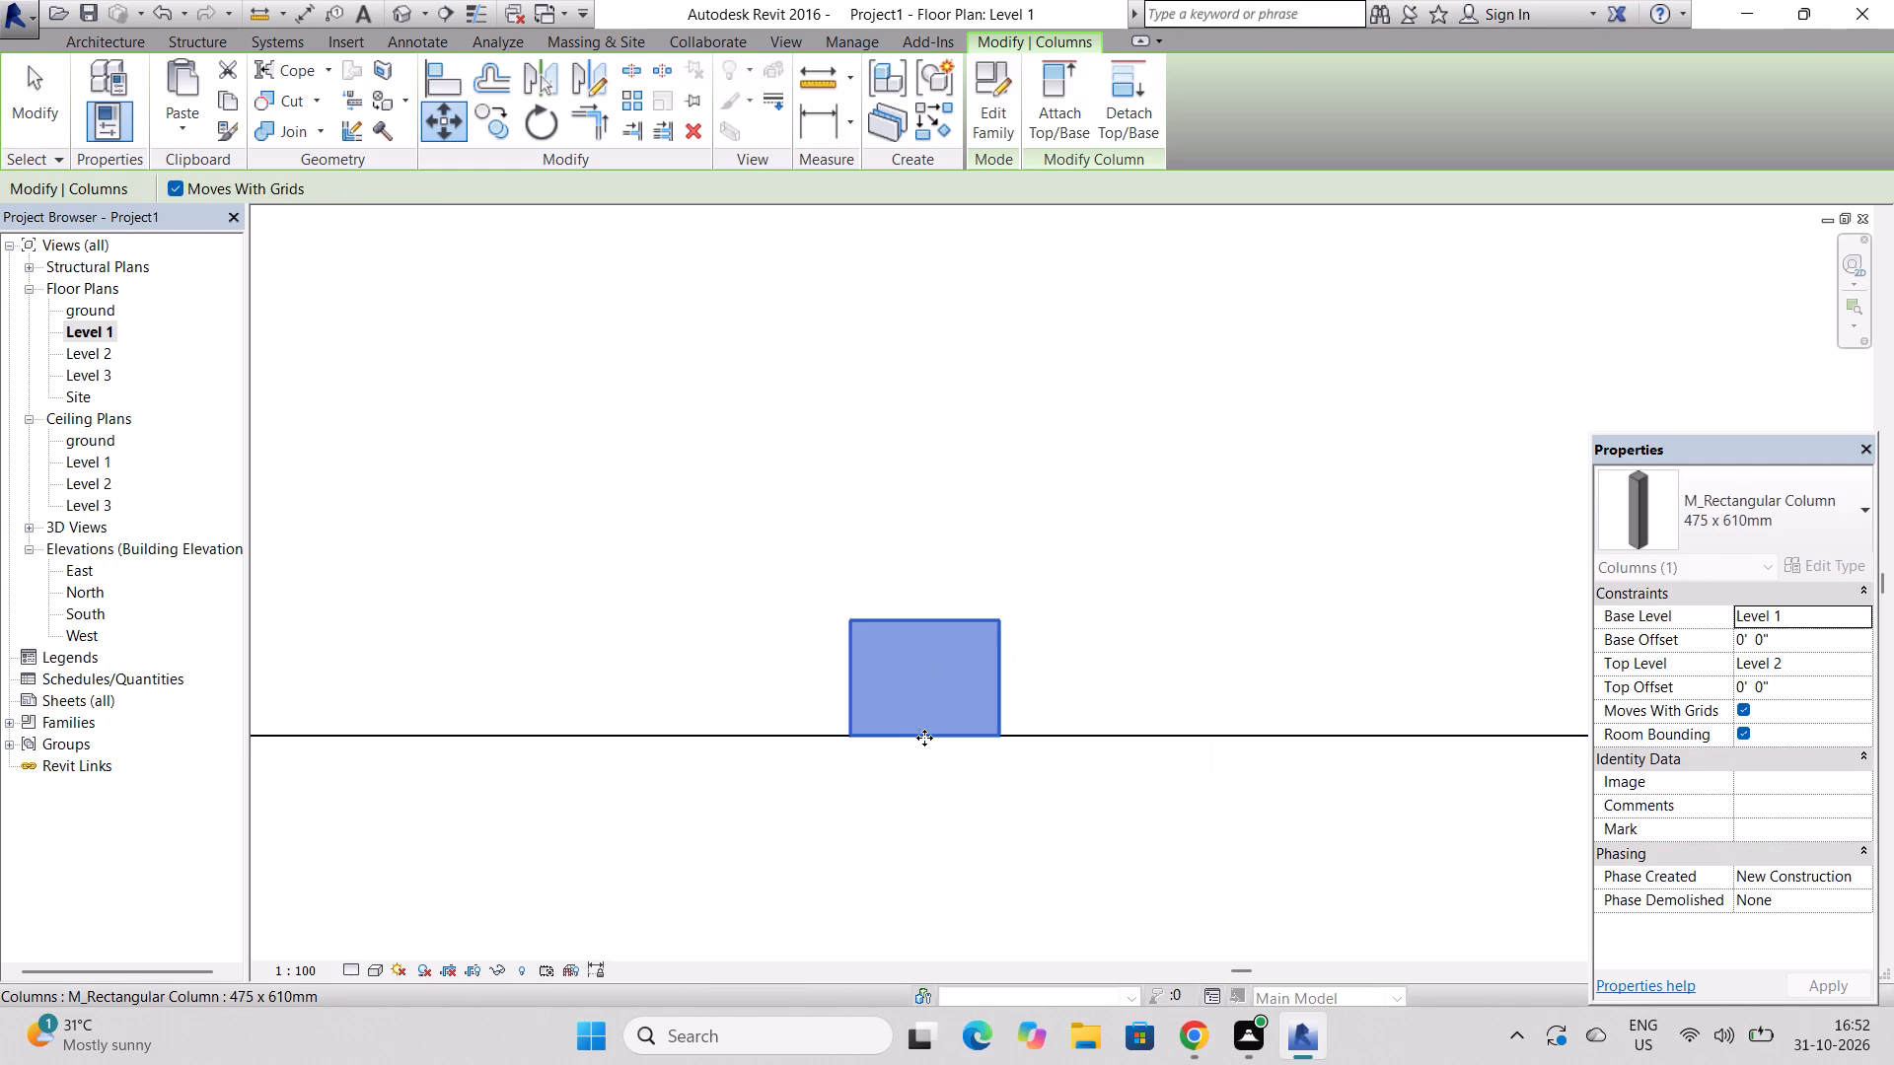
pyautogui.scroll(-11, 920, 751)
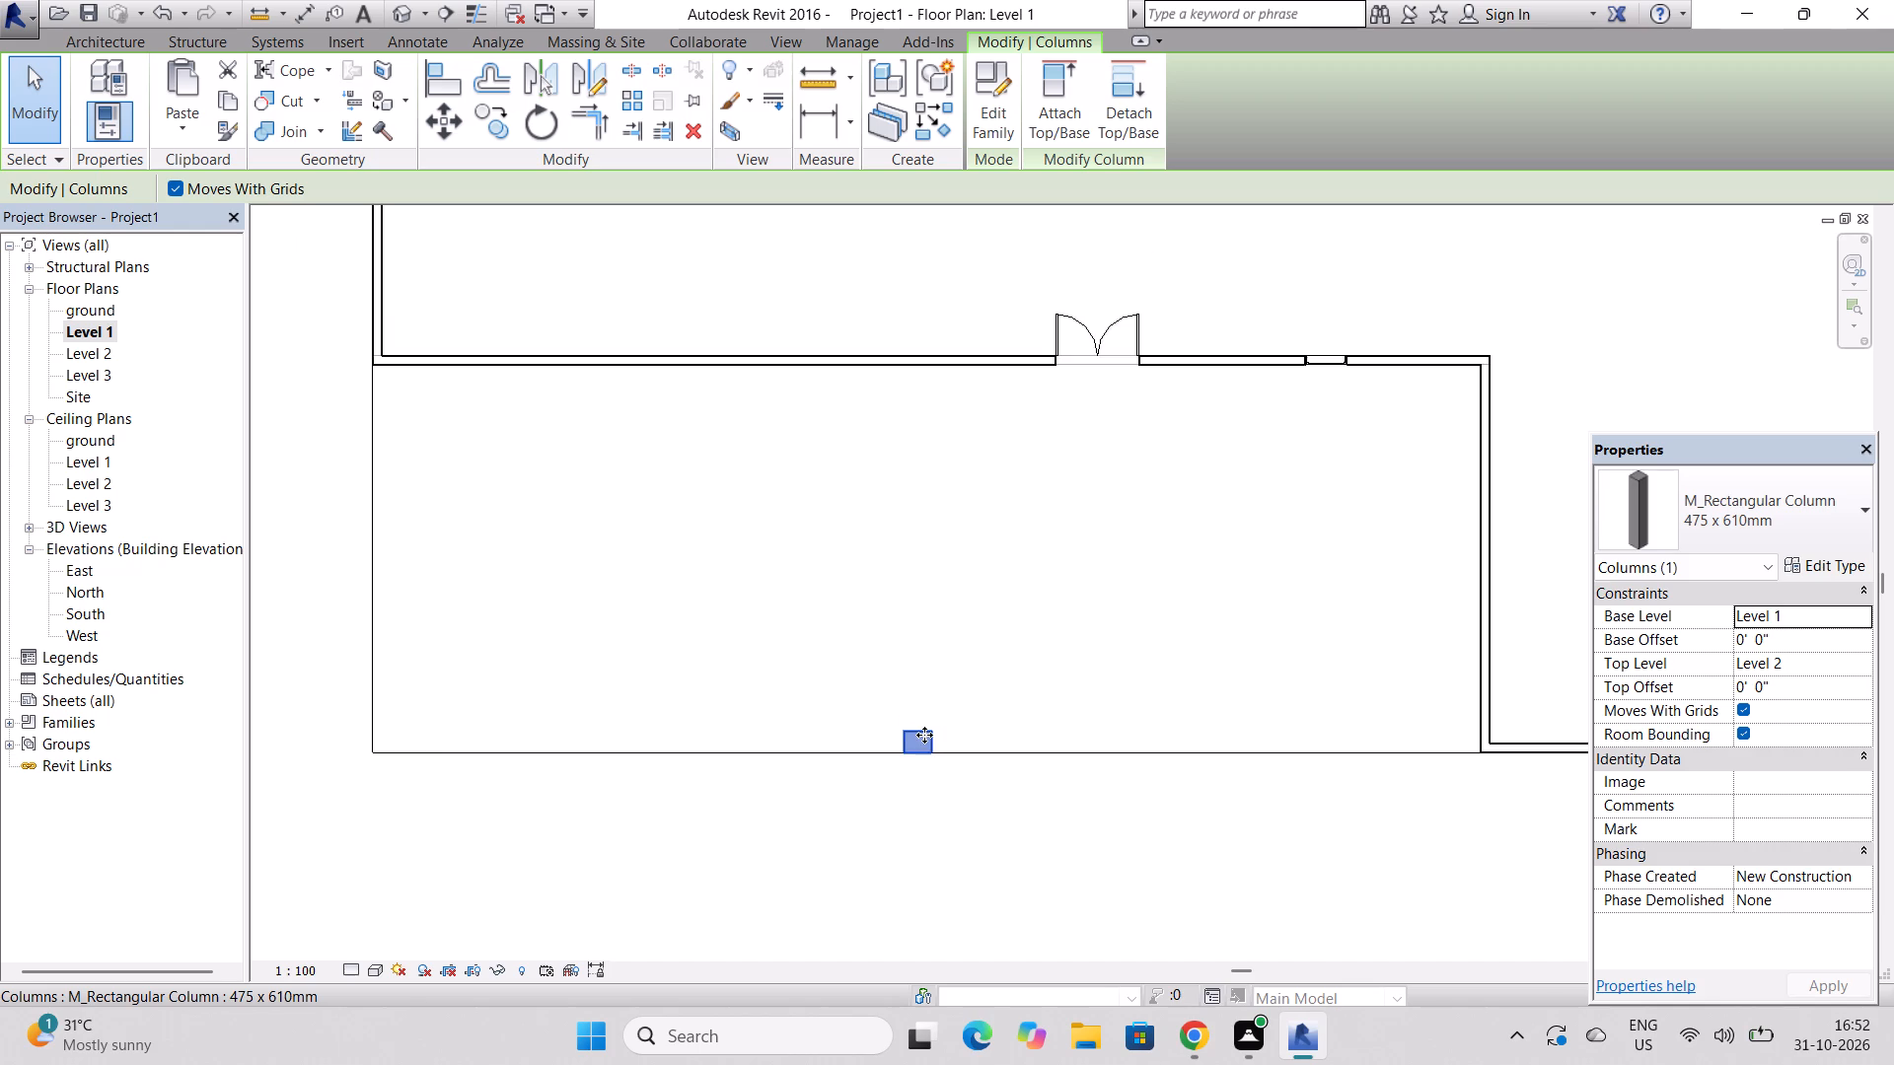
pyautogui.scroll(-2, 924, 735)
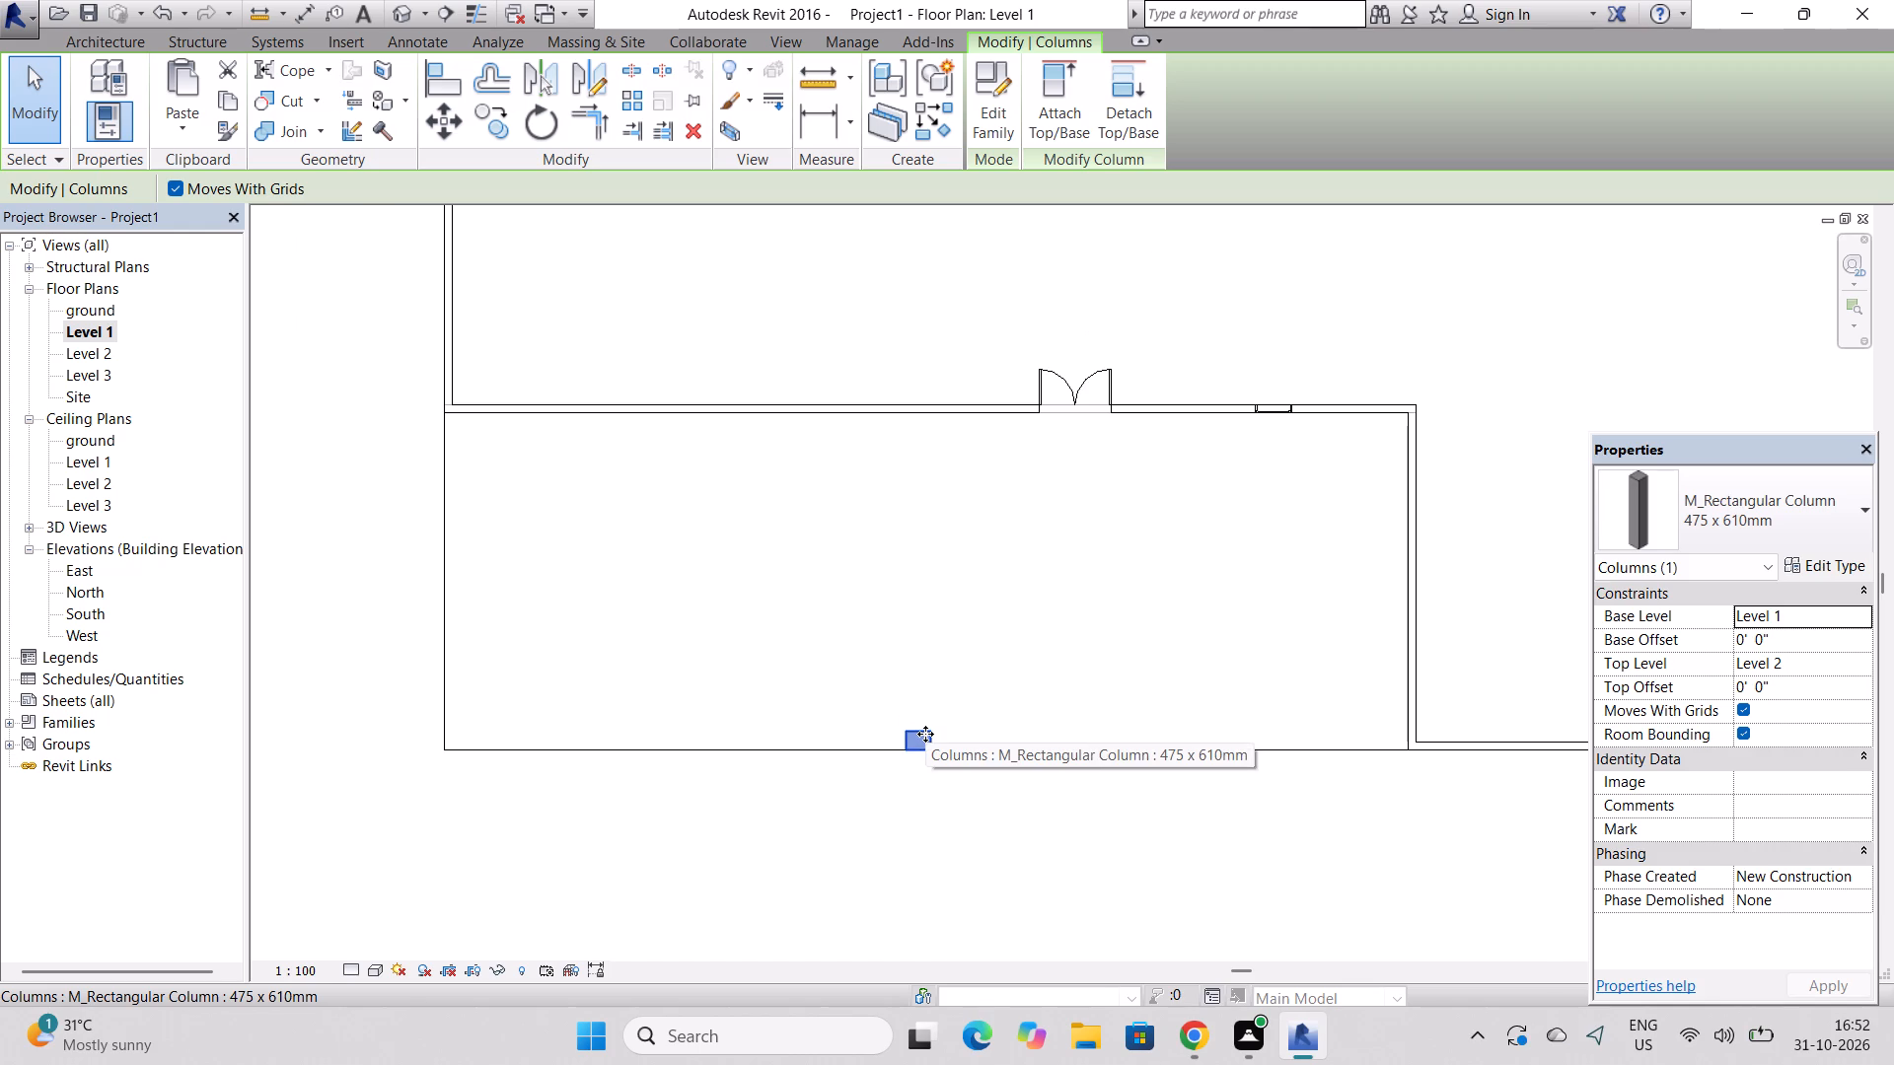
pyautogui.press('Escape')
pyautogui.press('Escape')
pyautogui.press('Escape')
pyautogui.press('Escape')
pyautogui.press('Escape')
pyautogui.press('Escape')
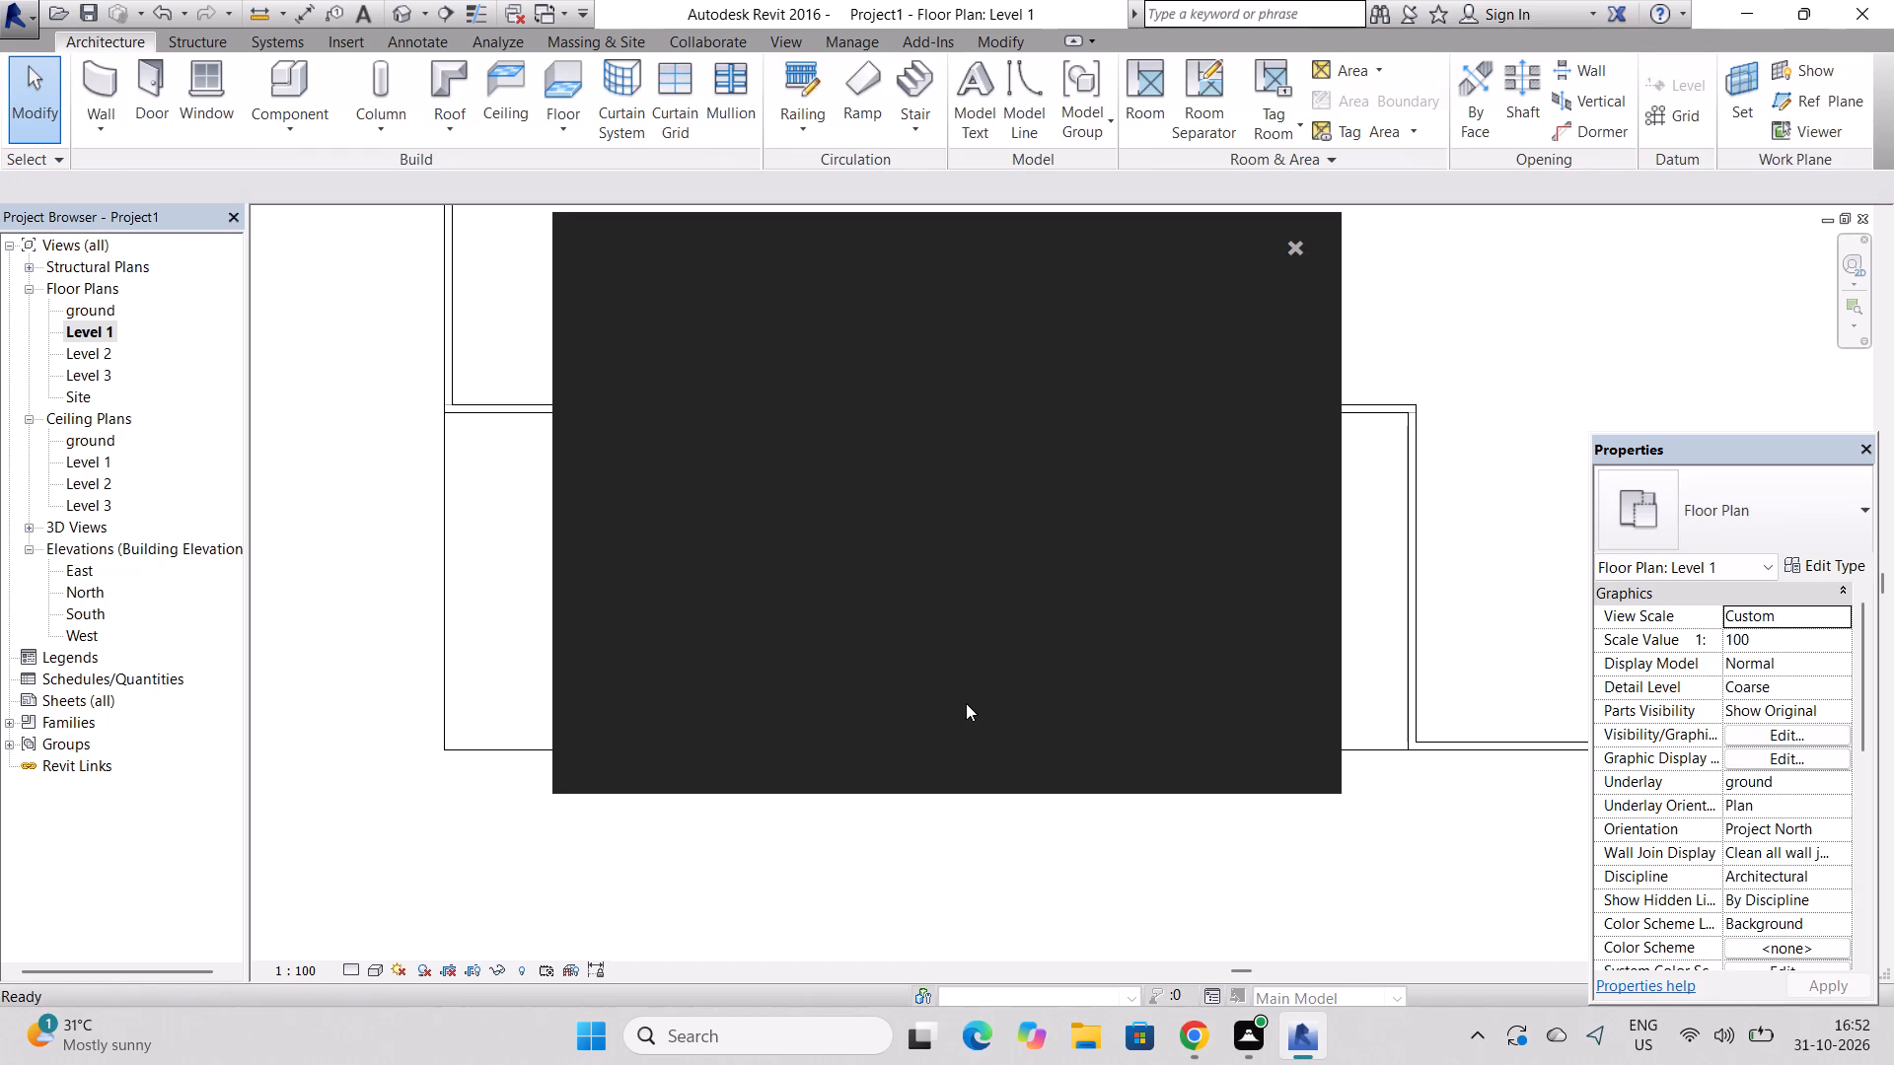
pyautogui.click(1289, 243)
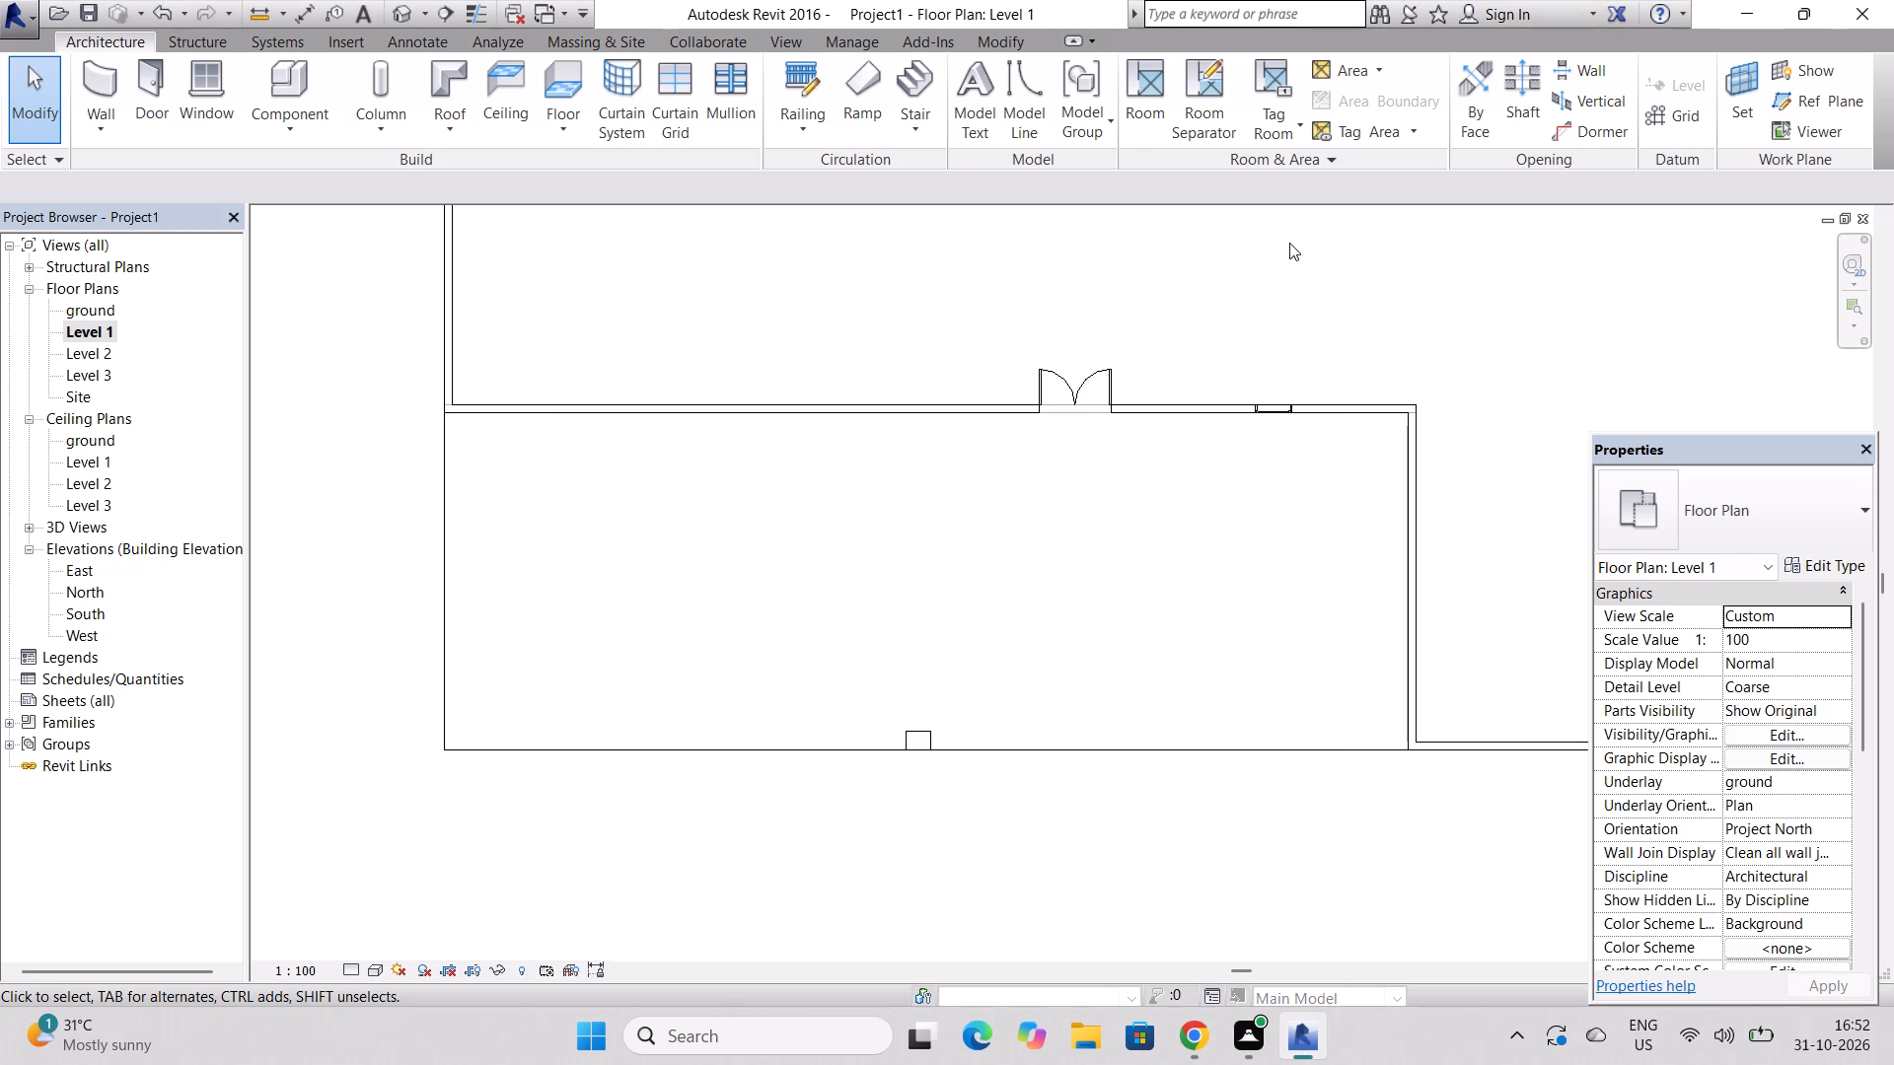
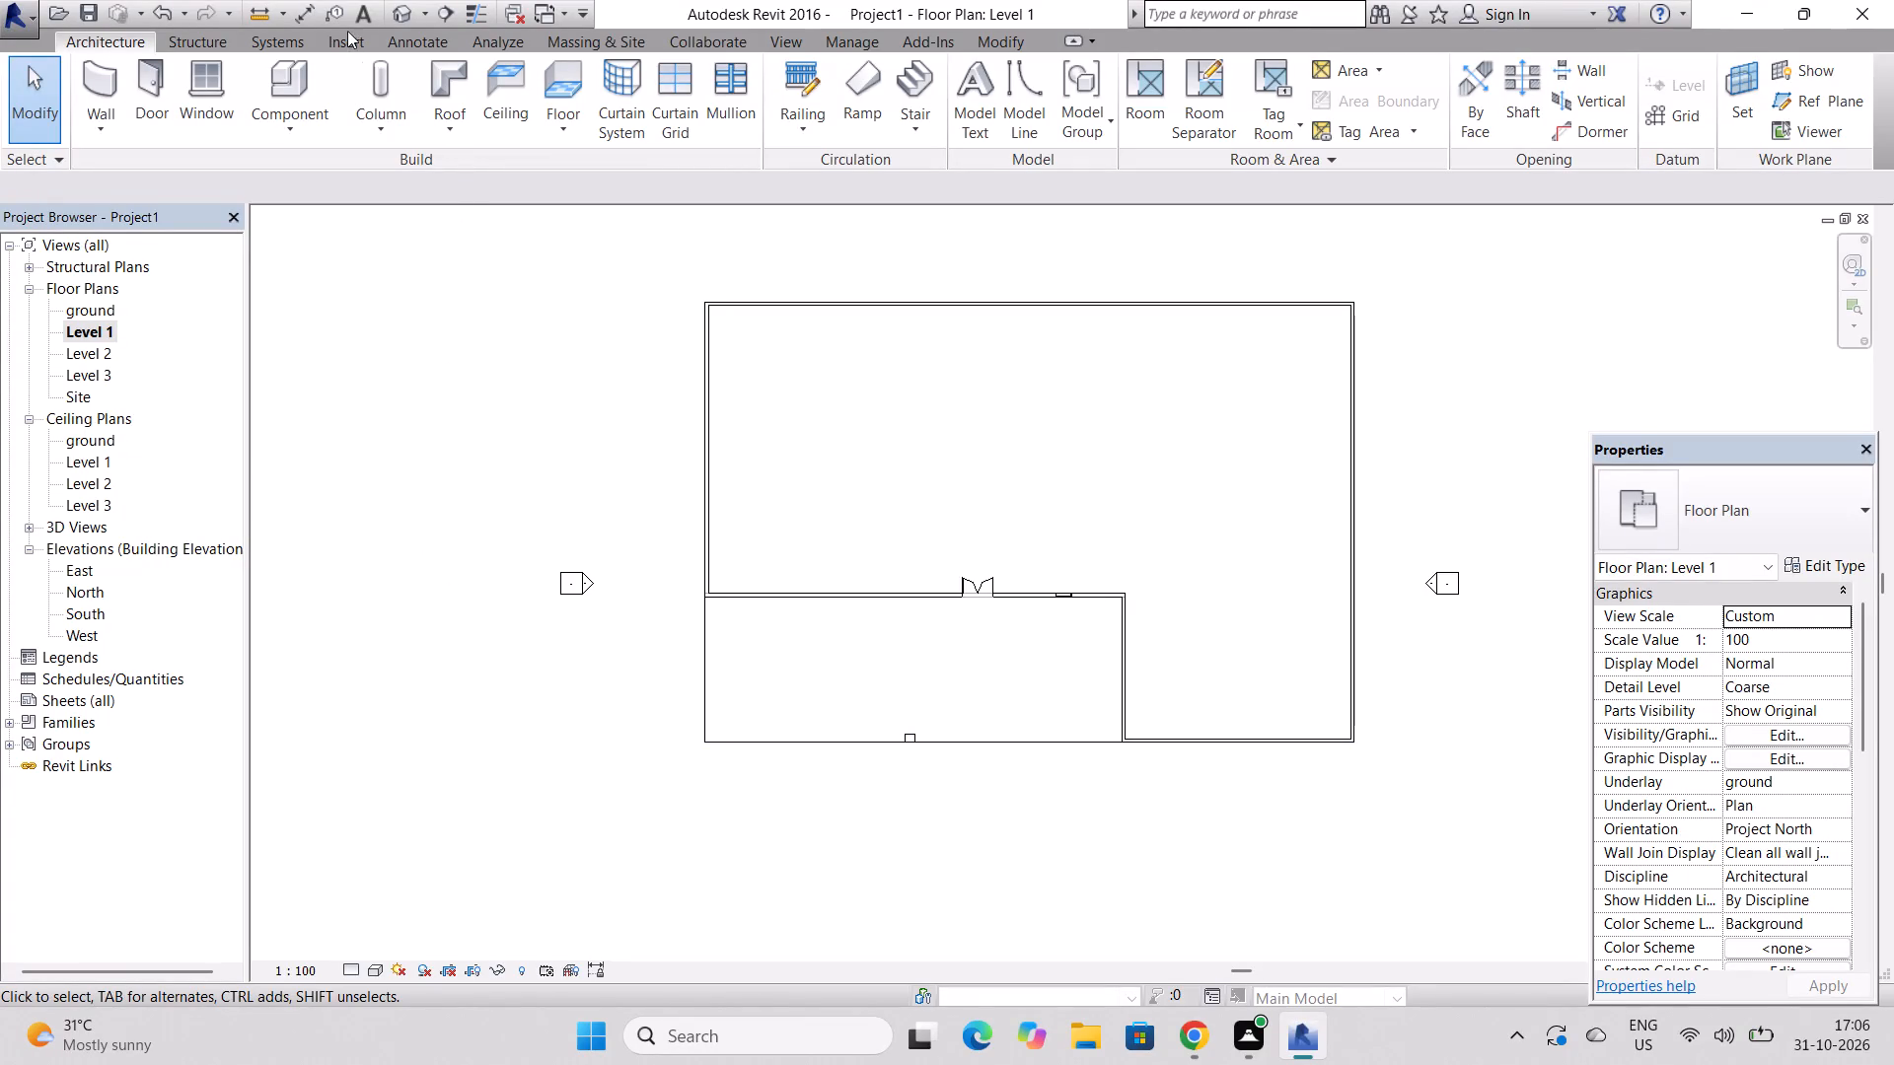
# Examine the Level 1 terrace column against both storeys' front walls, doors and windows in the default 3D view.
pyautogui.click(403, 13)
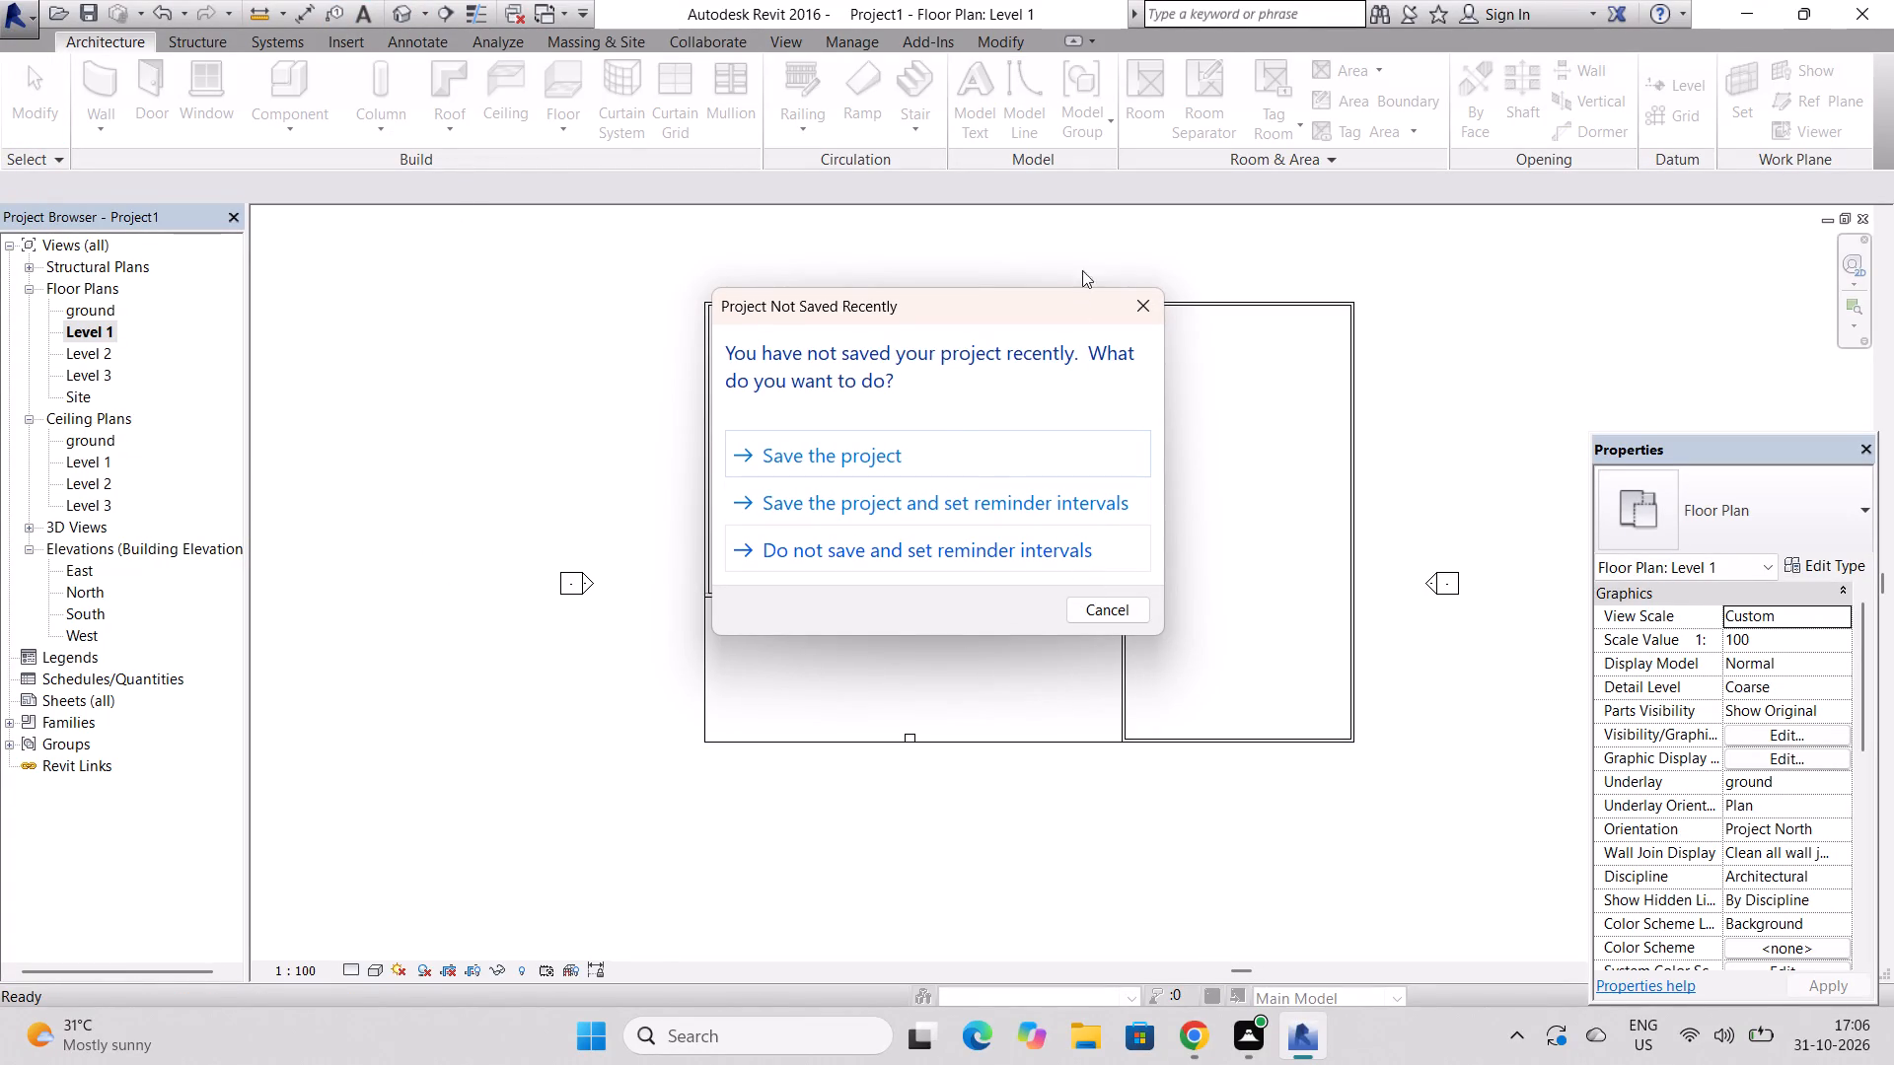
pyautogui.click(1151, 295)
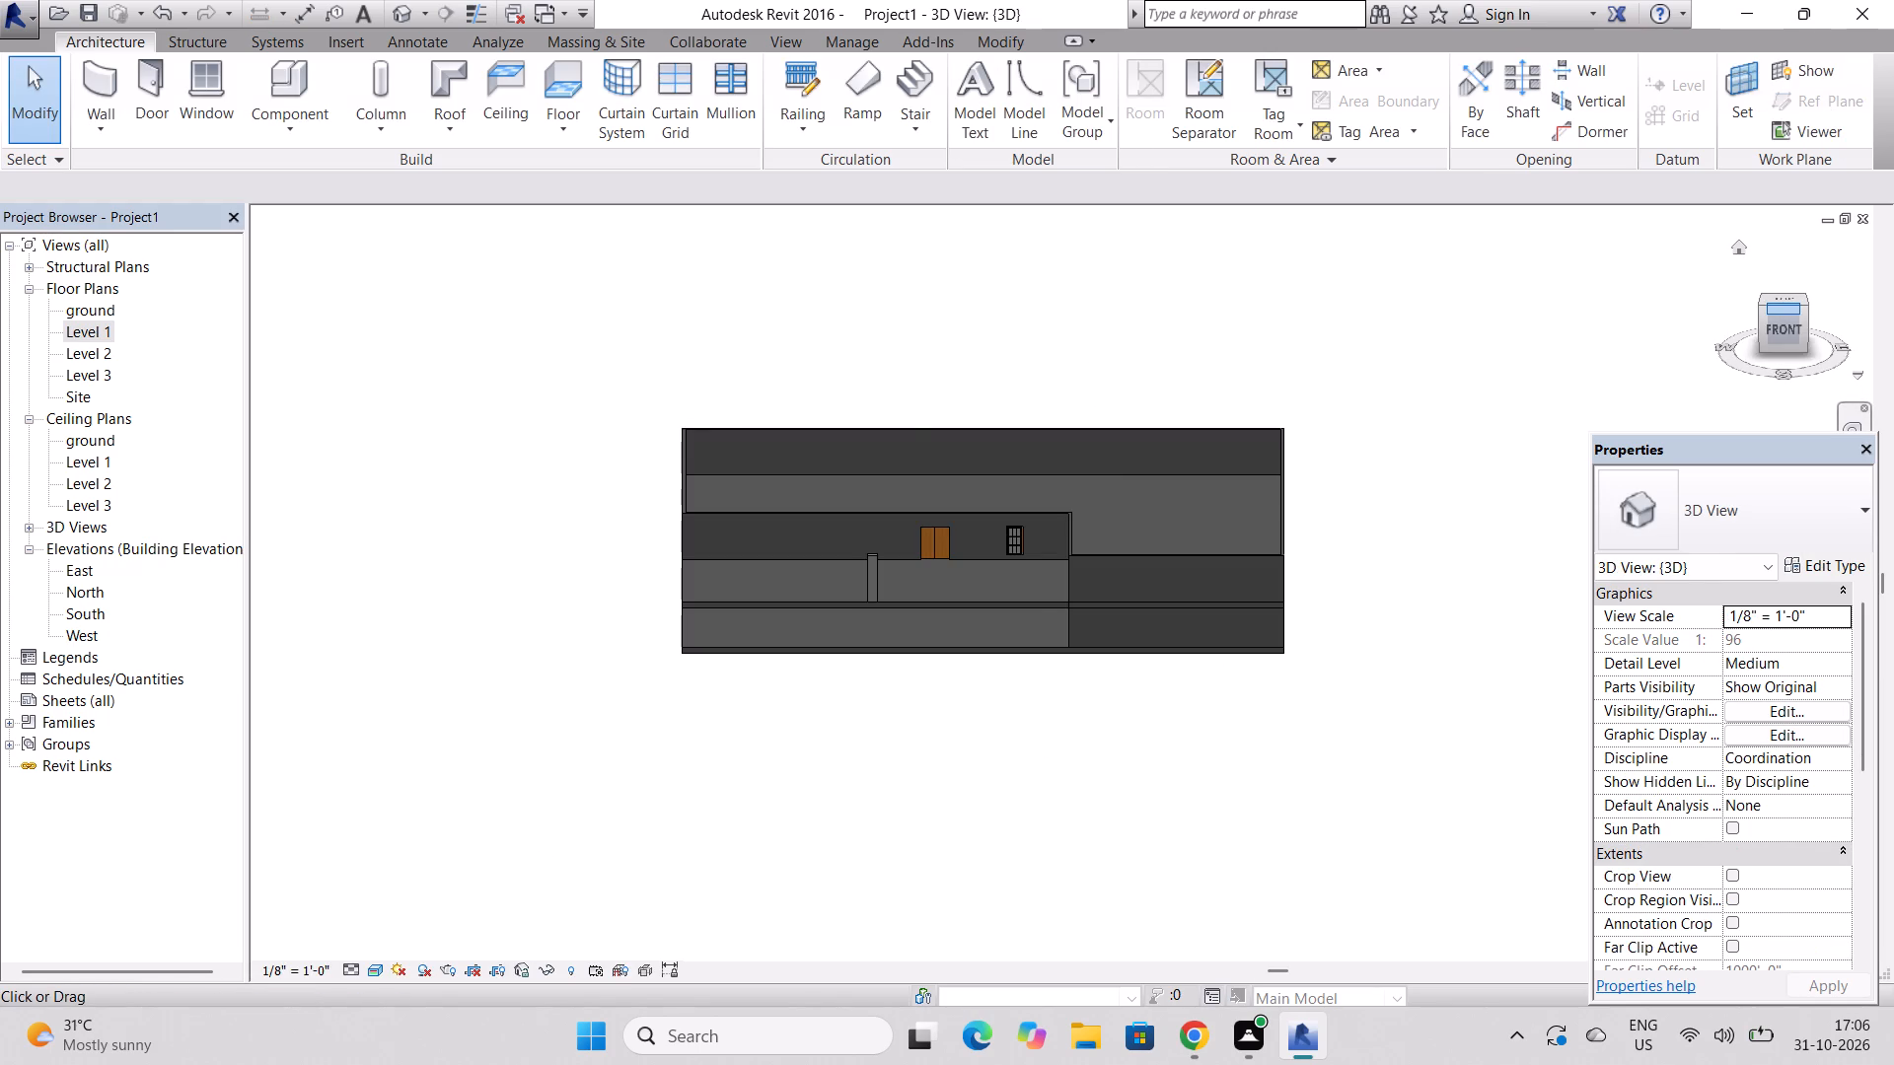
pyautogui.moveTo(1767, 311); pyautogui.dragTo(1771, 278)
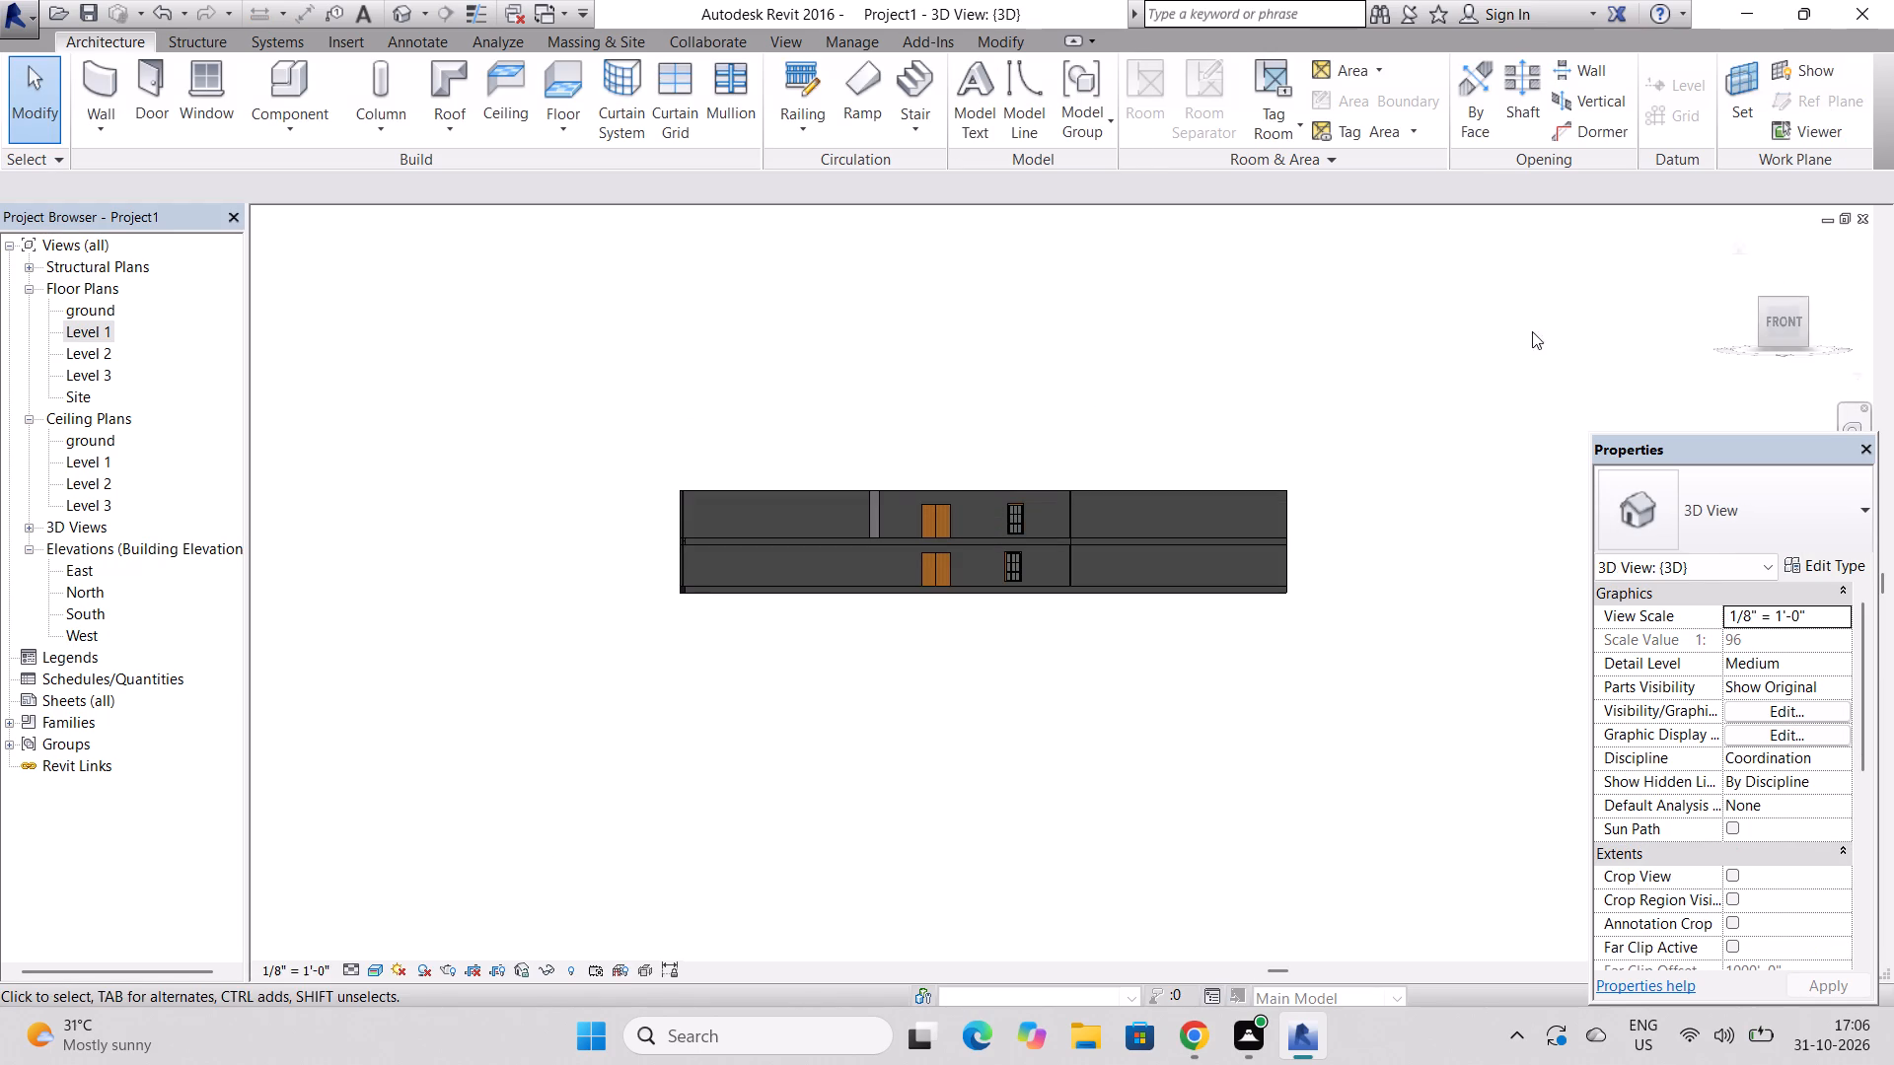
pyautogui.scroll(13, 878, 519)
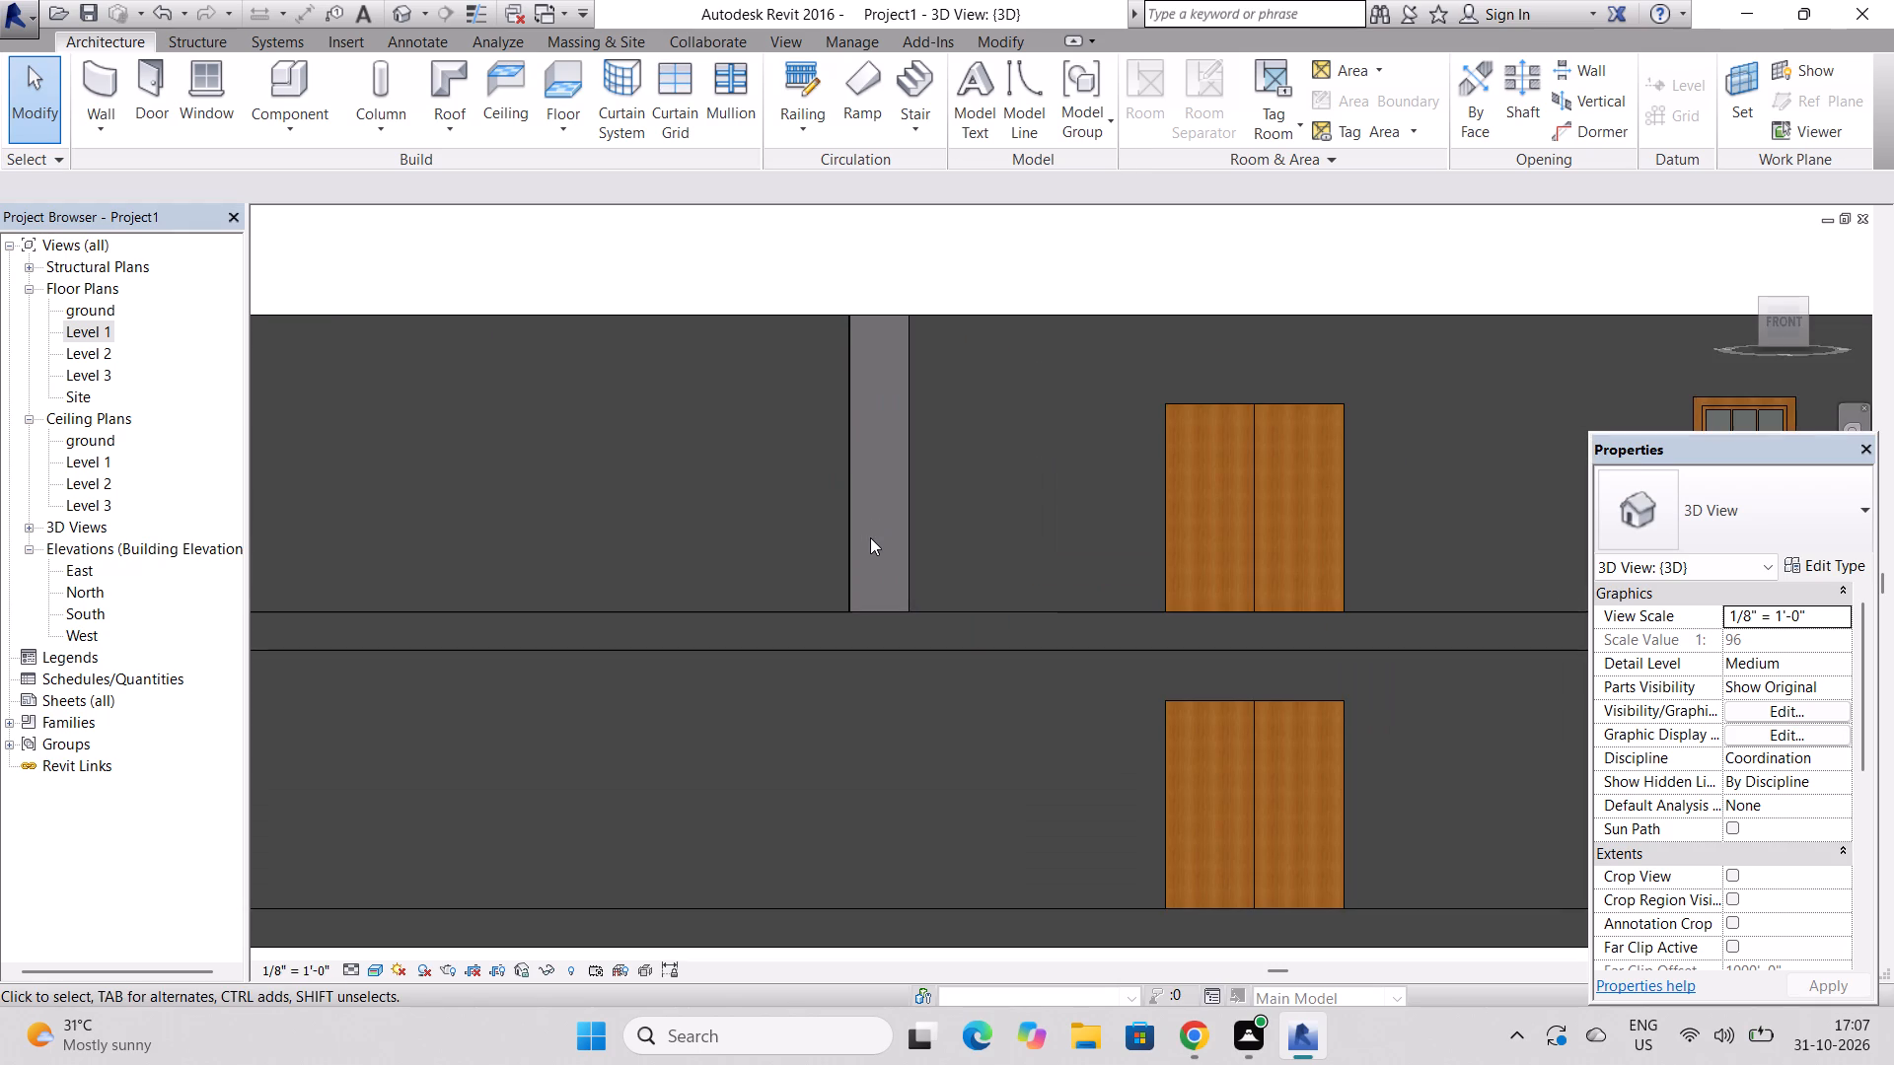
pyautogui.scroll(-5, 870, 537)
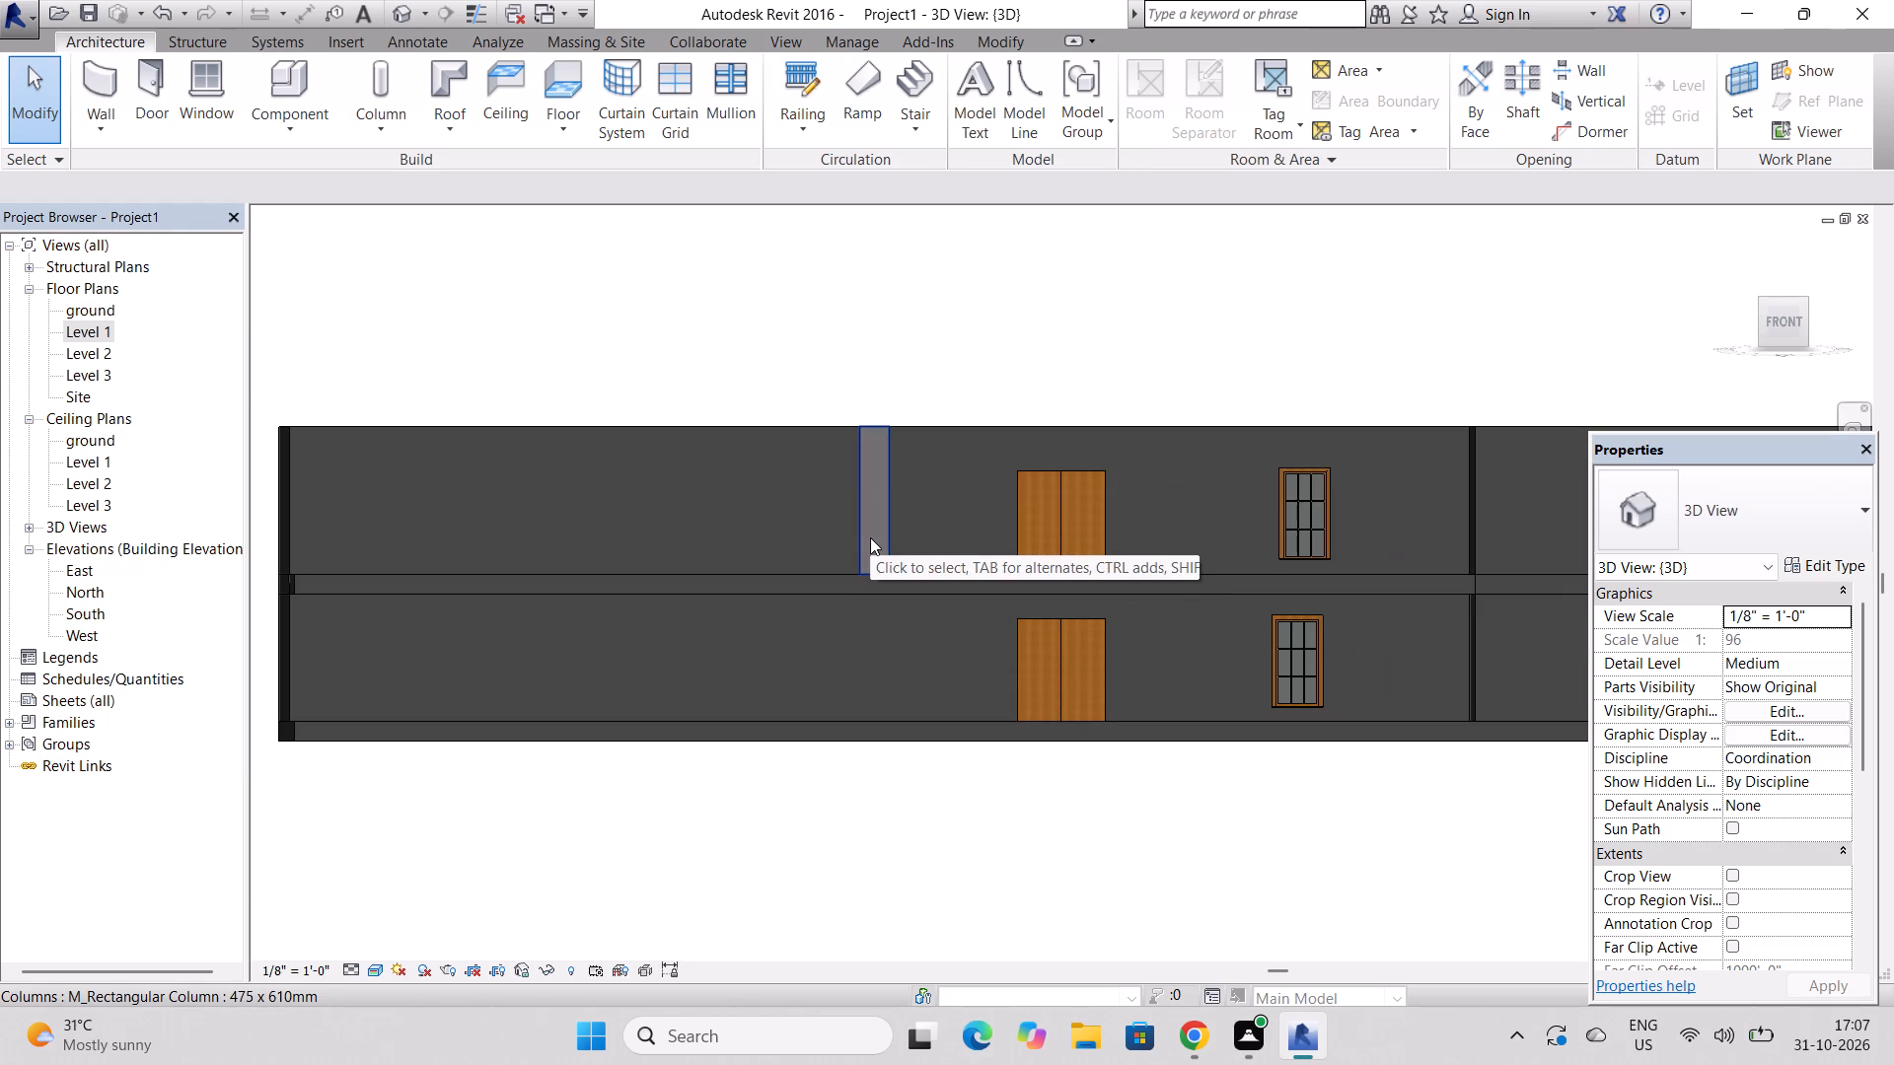
pyautogui.scroll(-3, 870, 544)
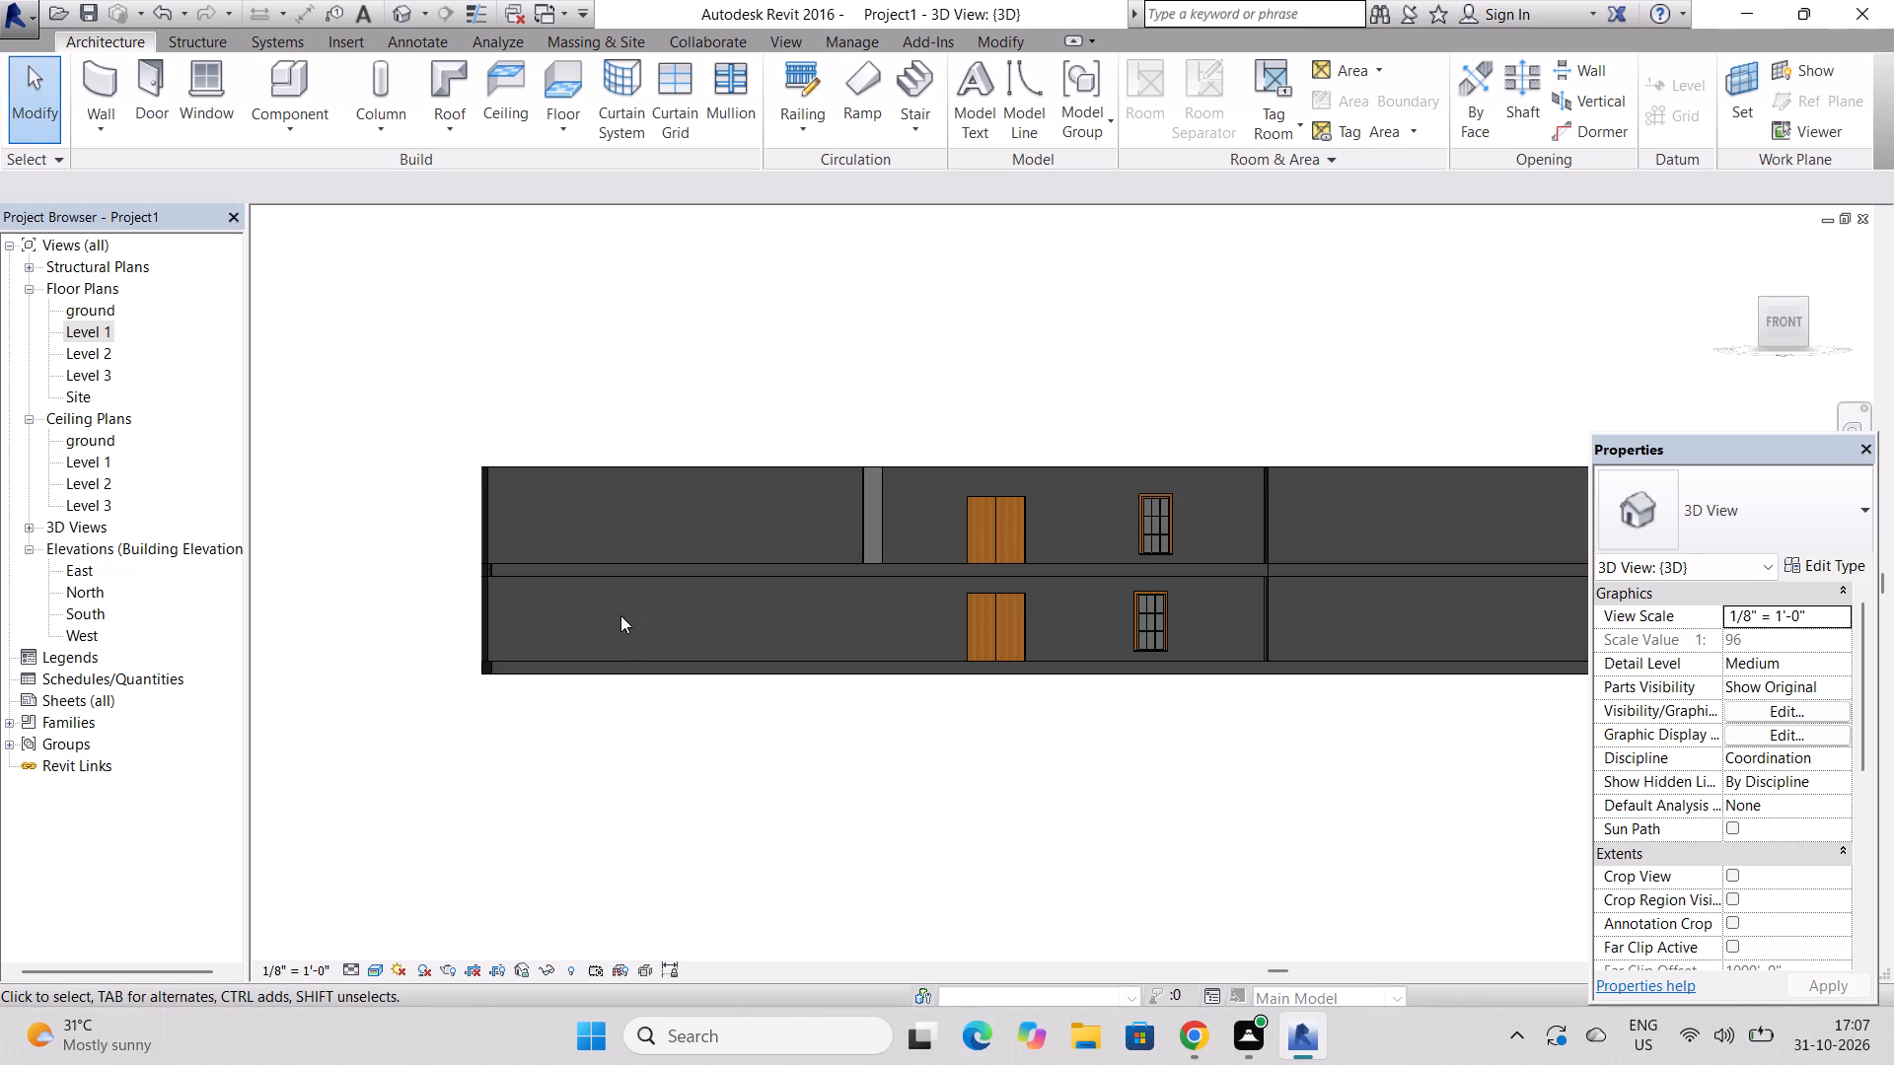
pyautogui.scroll(2, 622, 597)
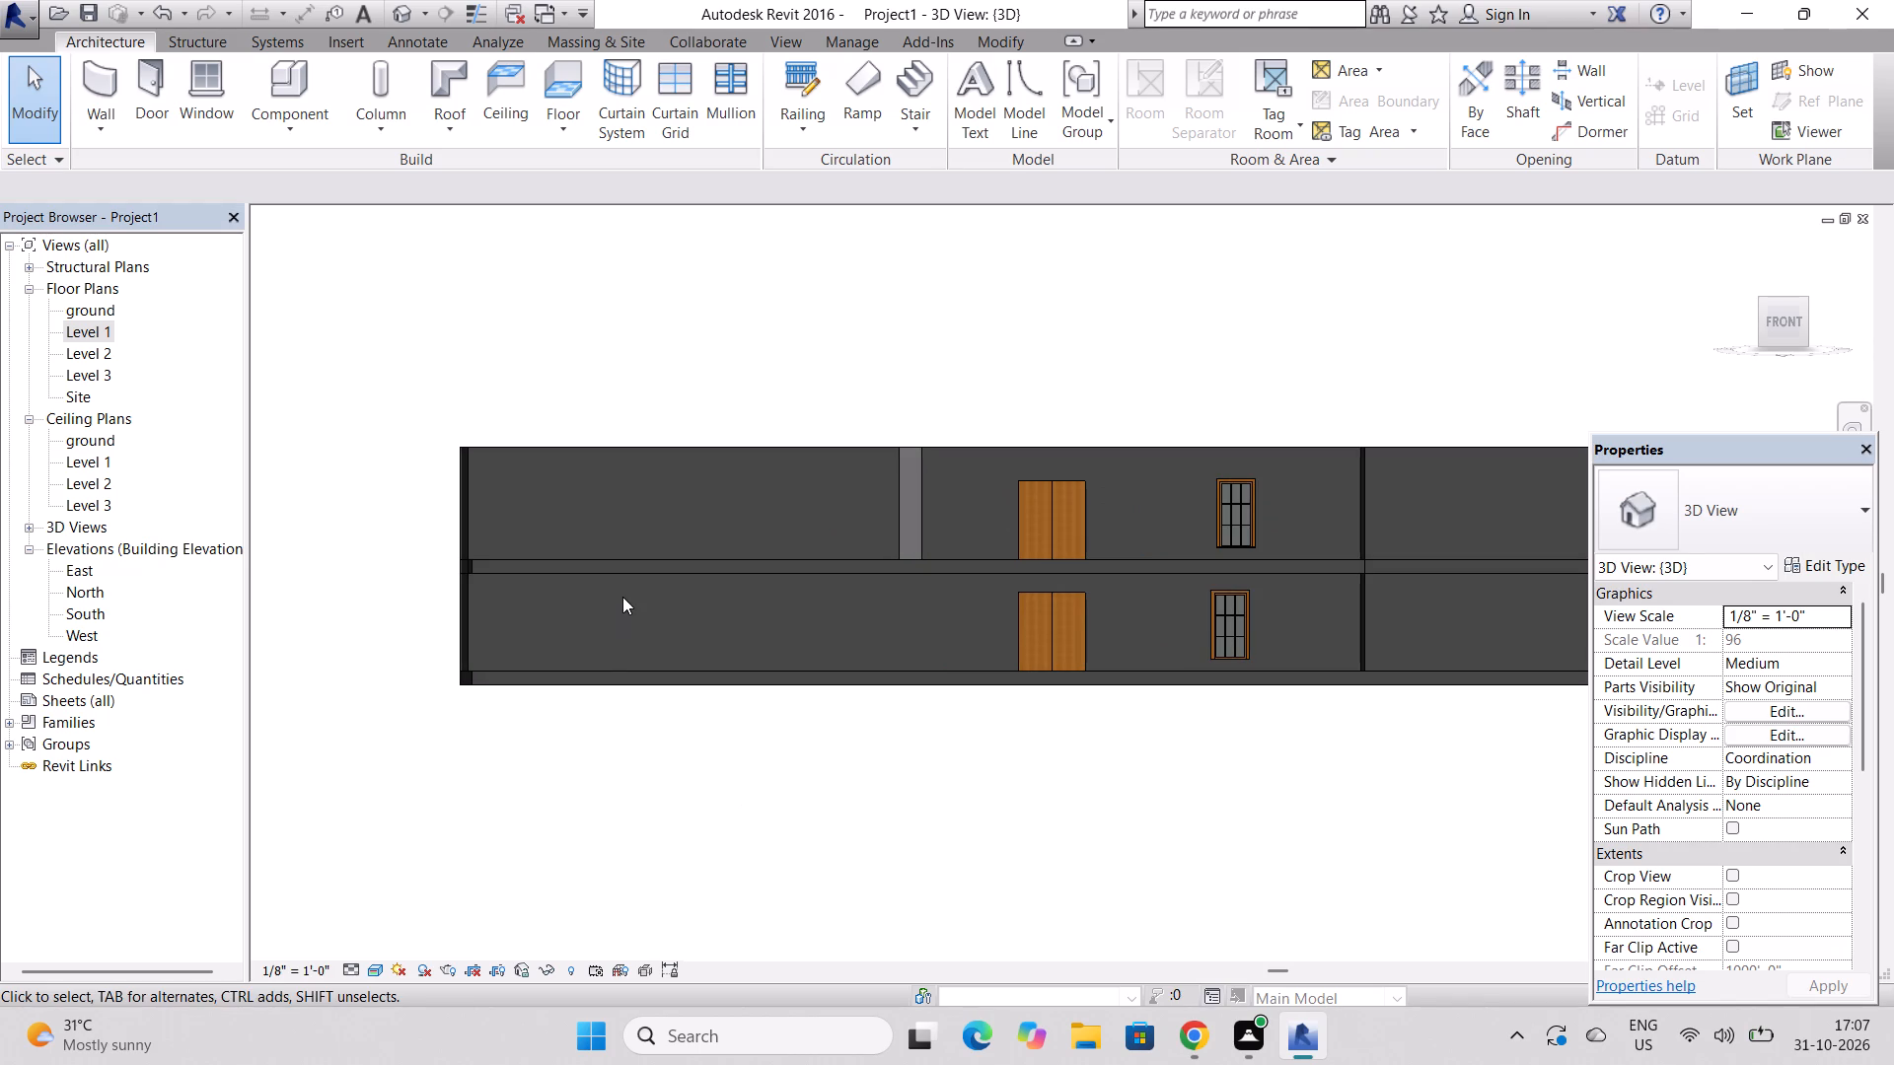
pyautogui.scroll(2, 623, 597)
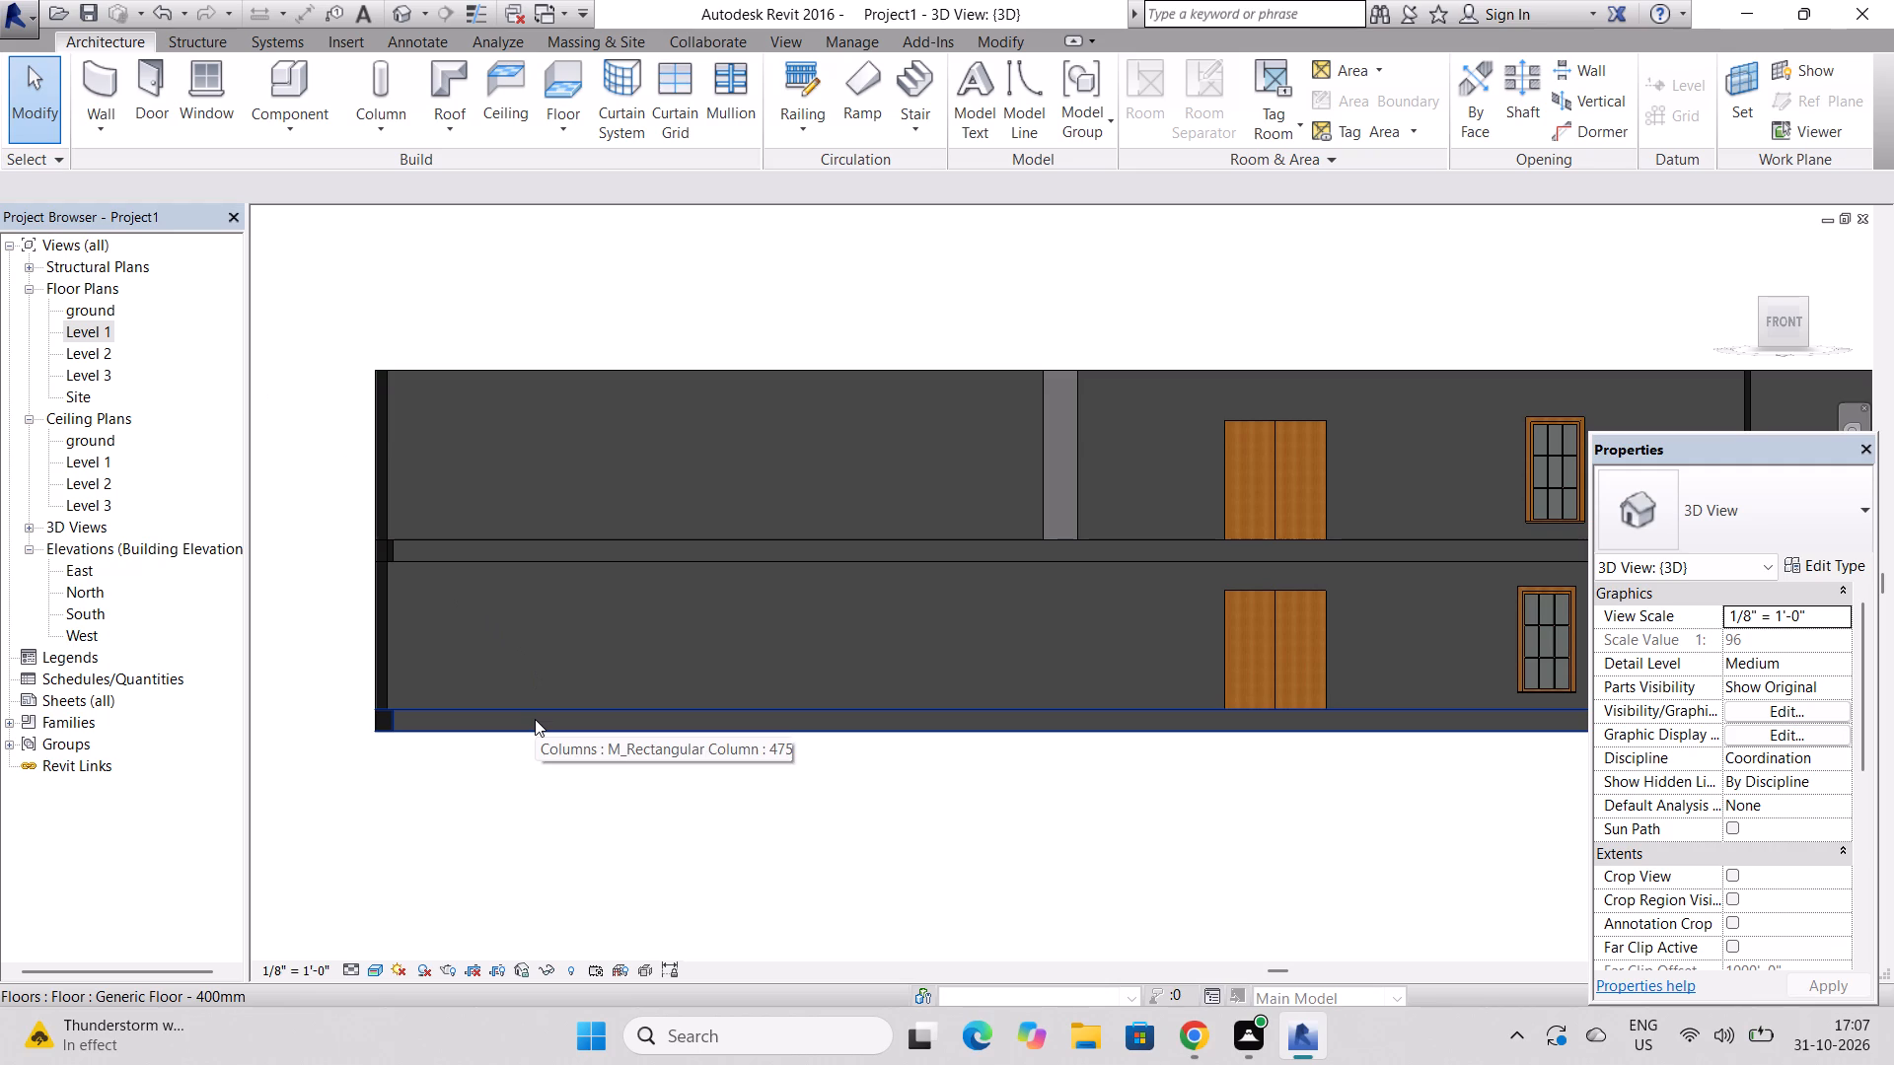
# On the Level 1 plan, sketch a rectangular 600 x 1200mm grid Compound Ceiling, about 84' by 85', from the floor's southeast corner to the north wall's outer face.
pyautogui.doubleClick(99, 354)
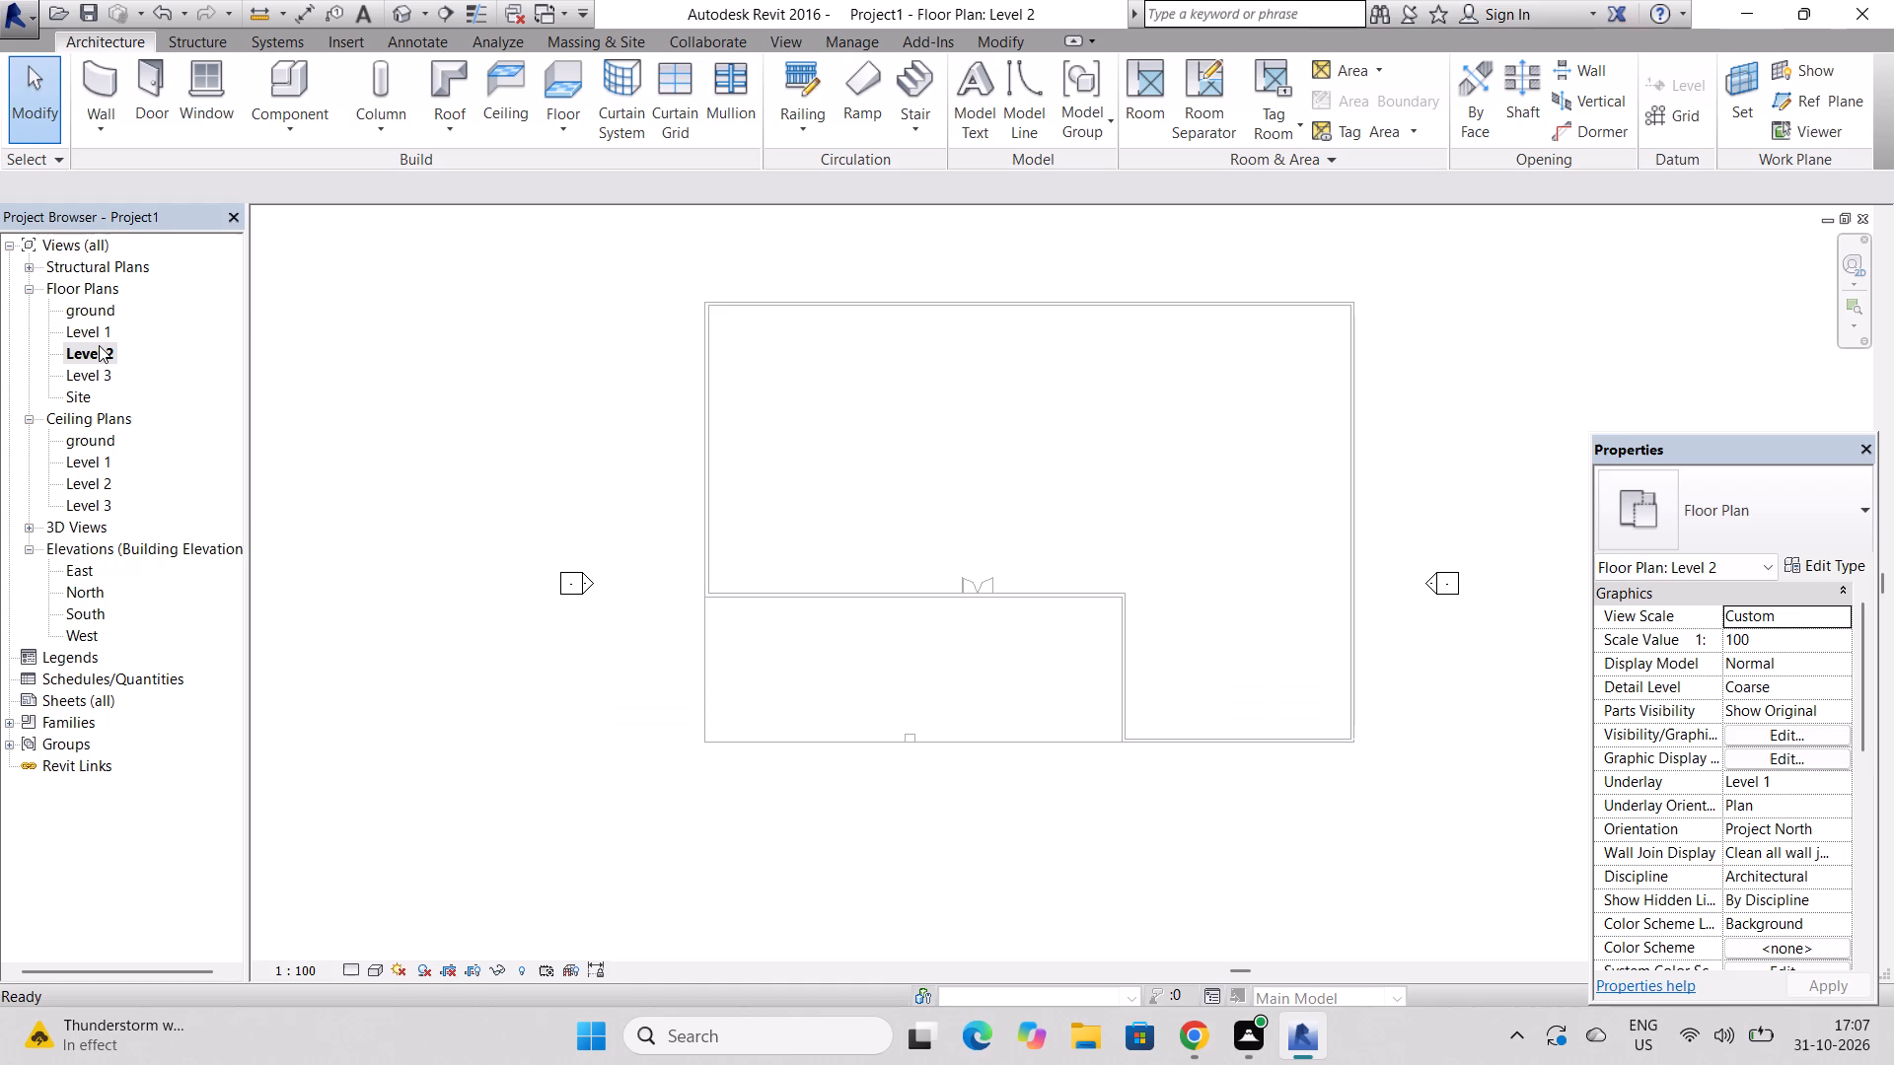
pyautogui.doubleClick(99, 338)
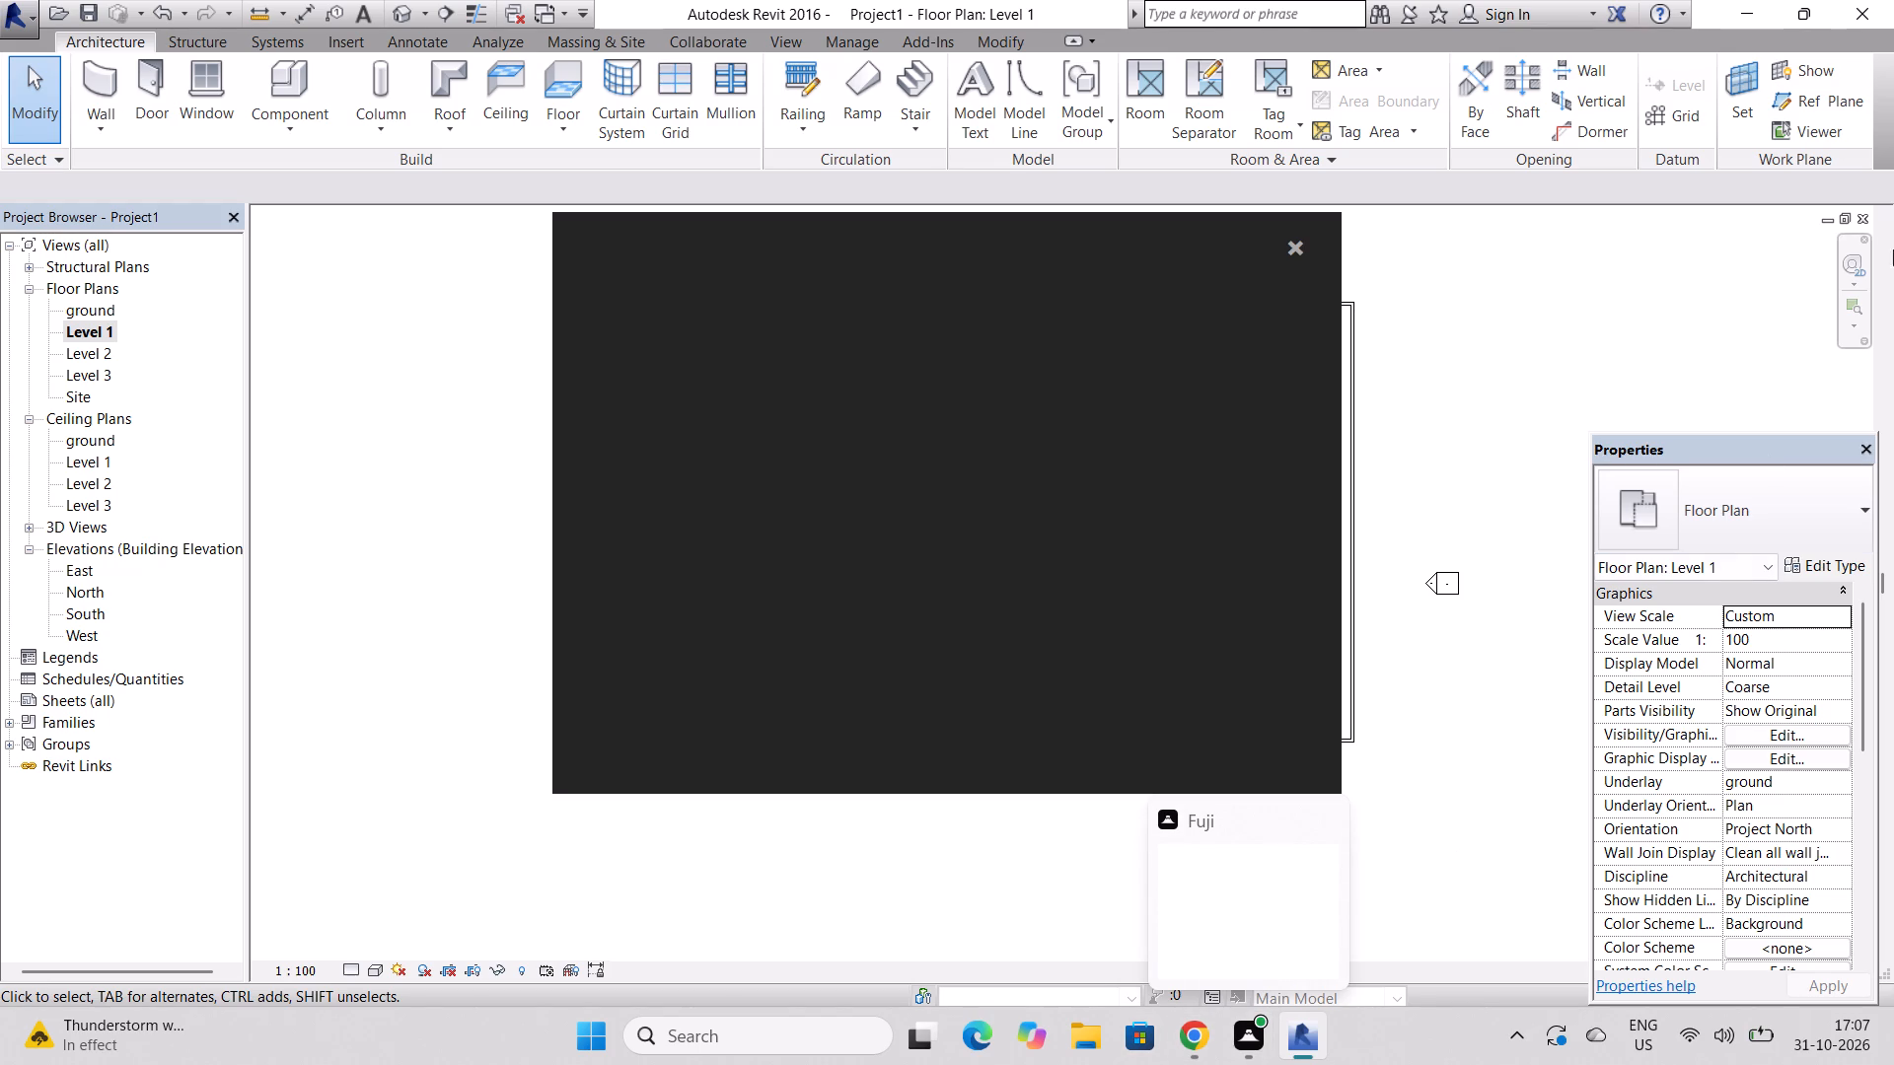
pyautogui.click(1301, 248)
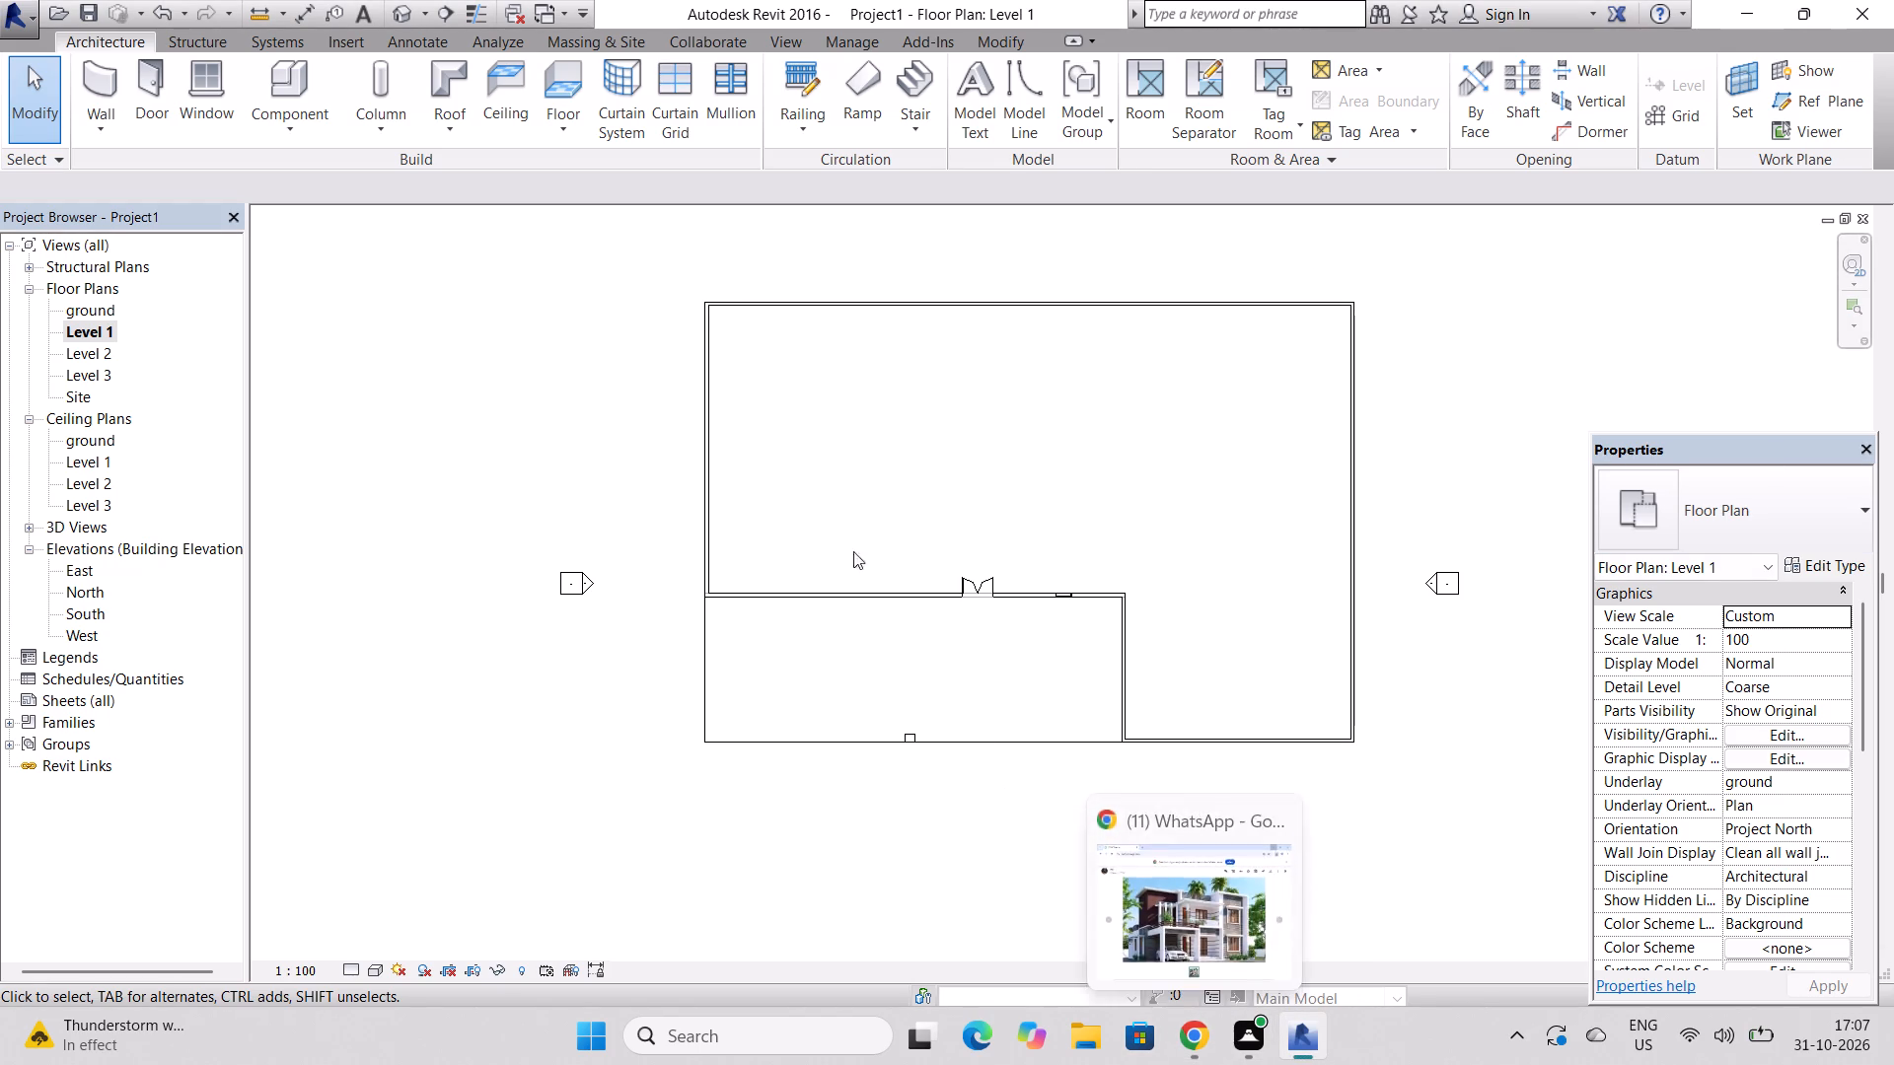
pyautogui.click(497, 115)
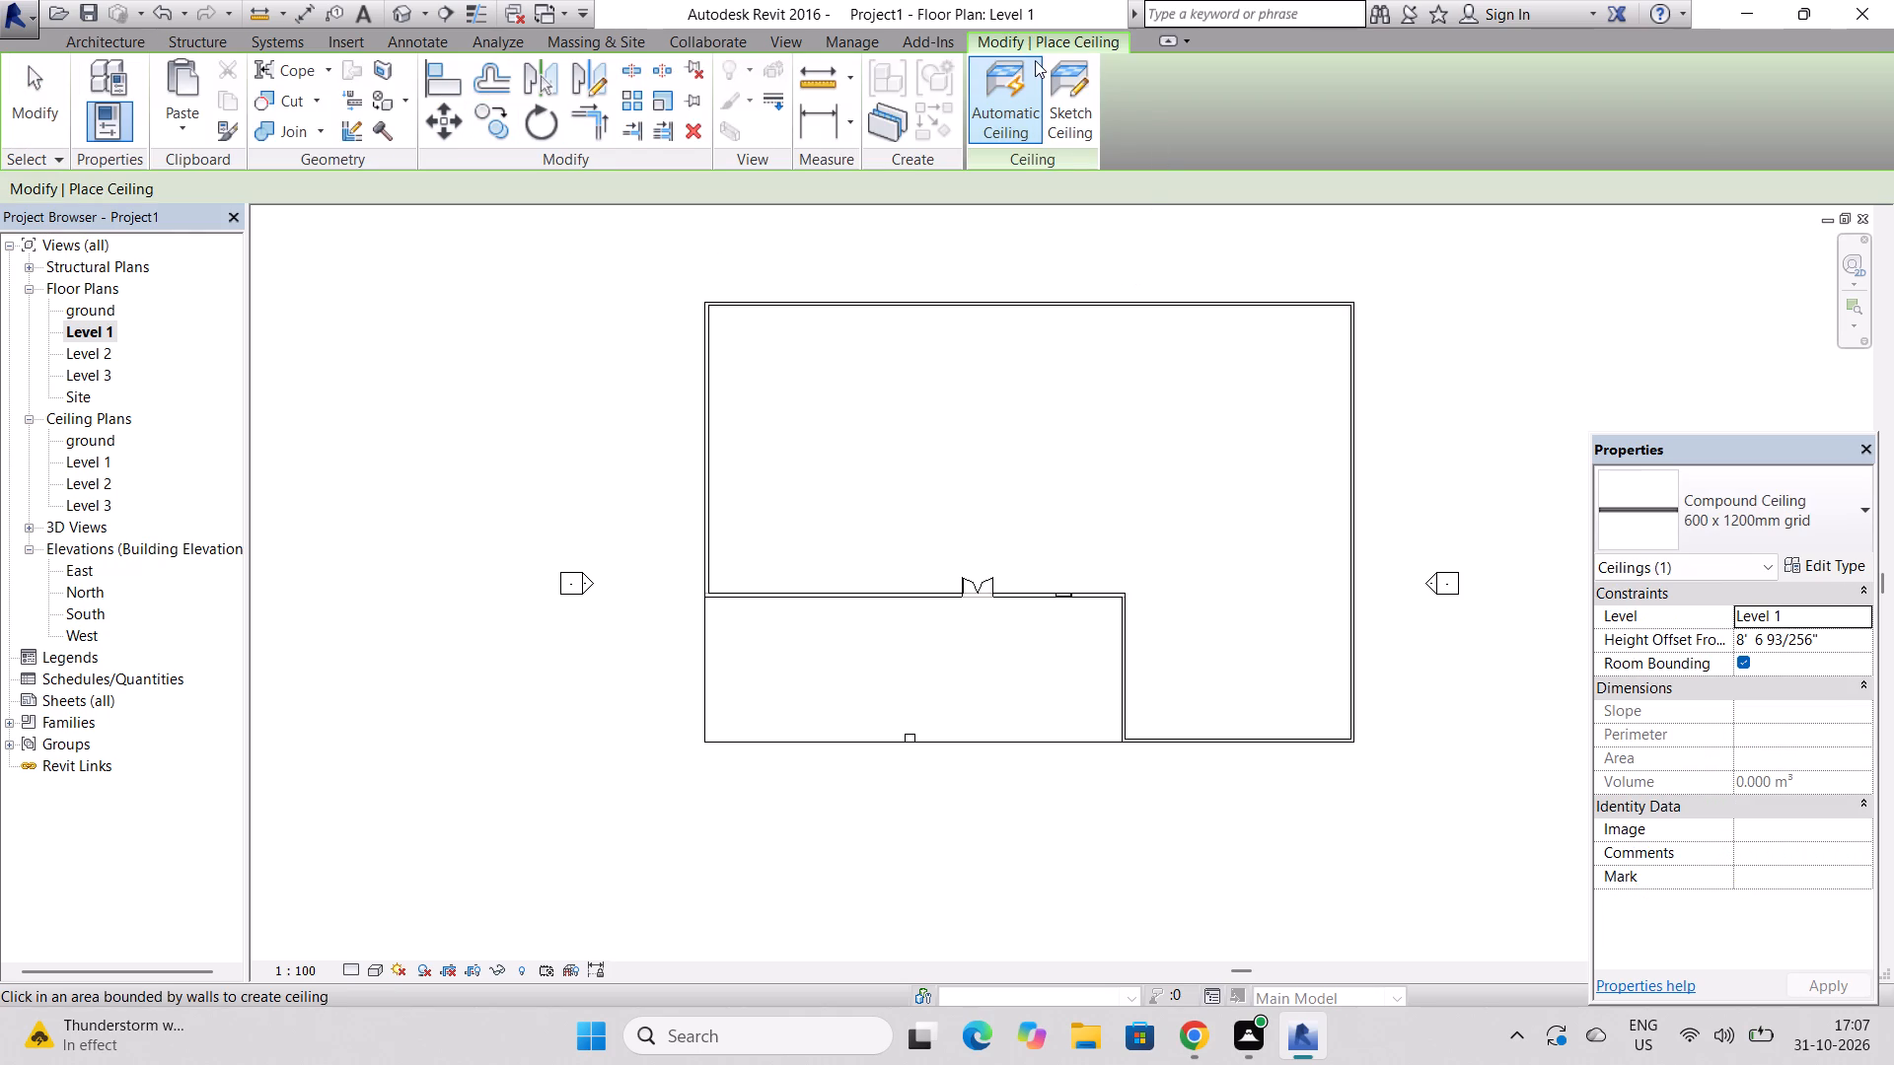
pyautogui.click(1073, 114)
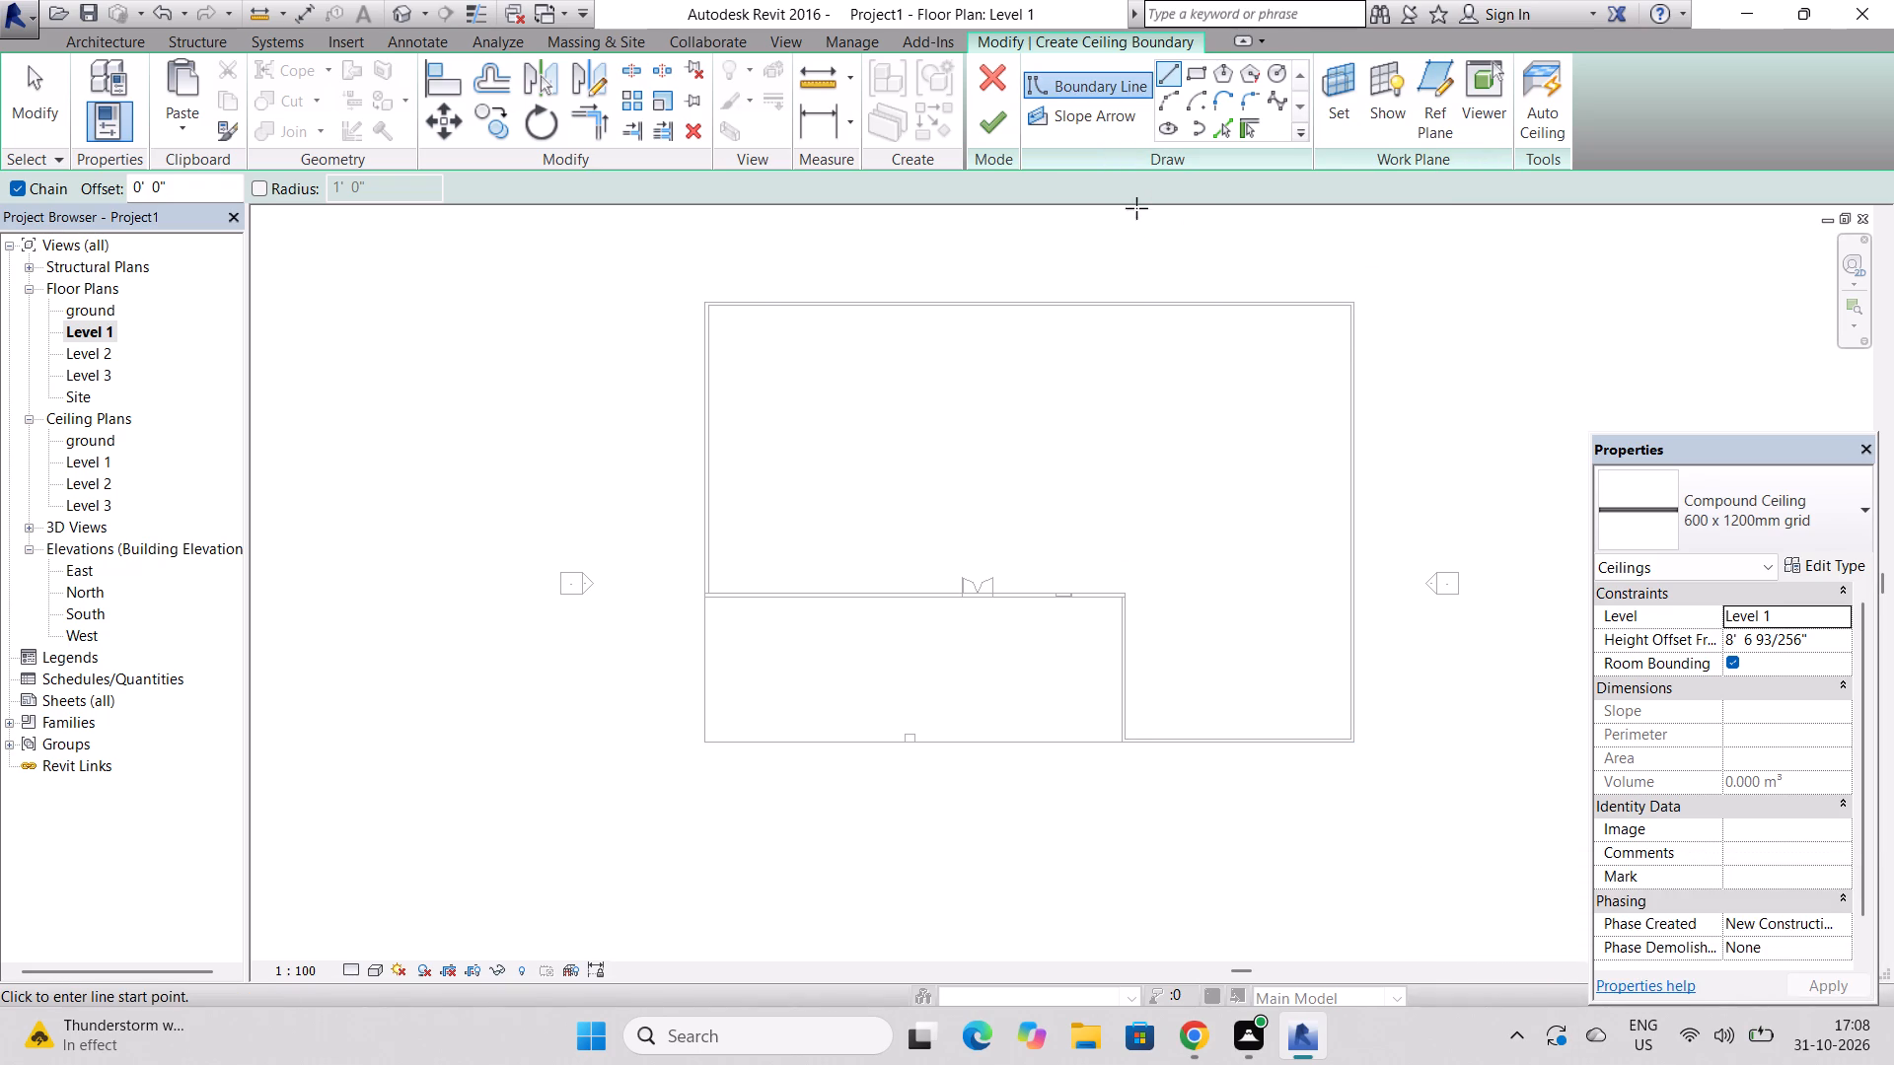
pyautogui.click(1193, 61)
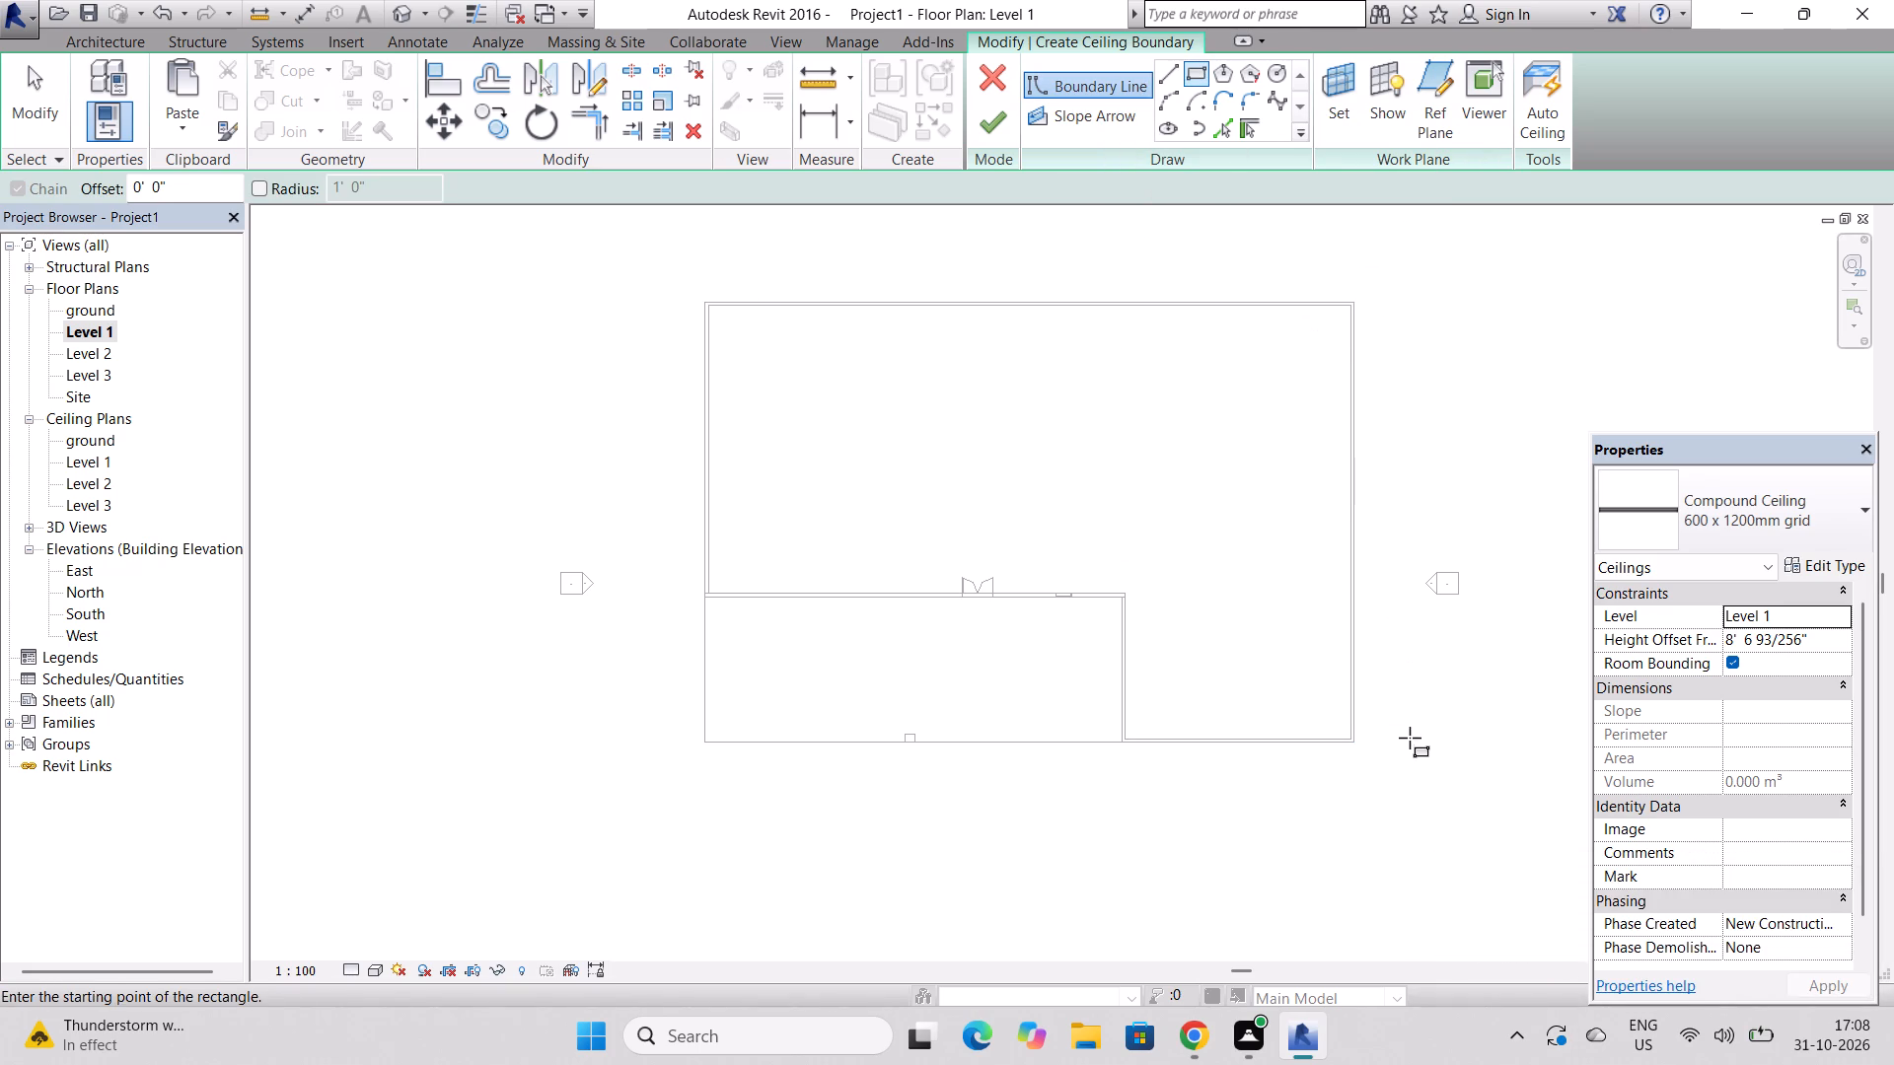
pyautogui.scroll(9, 1350, 748)
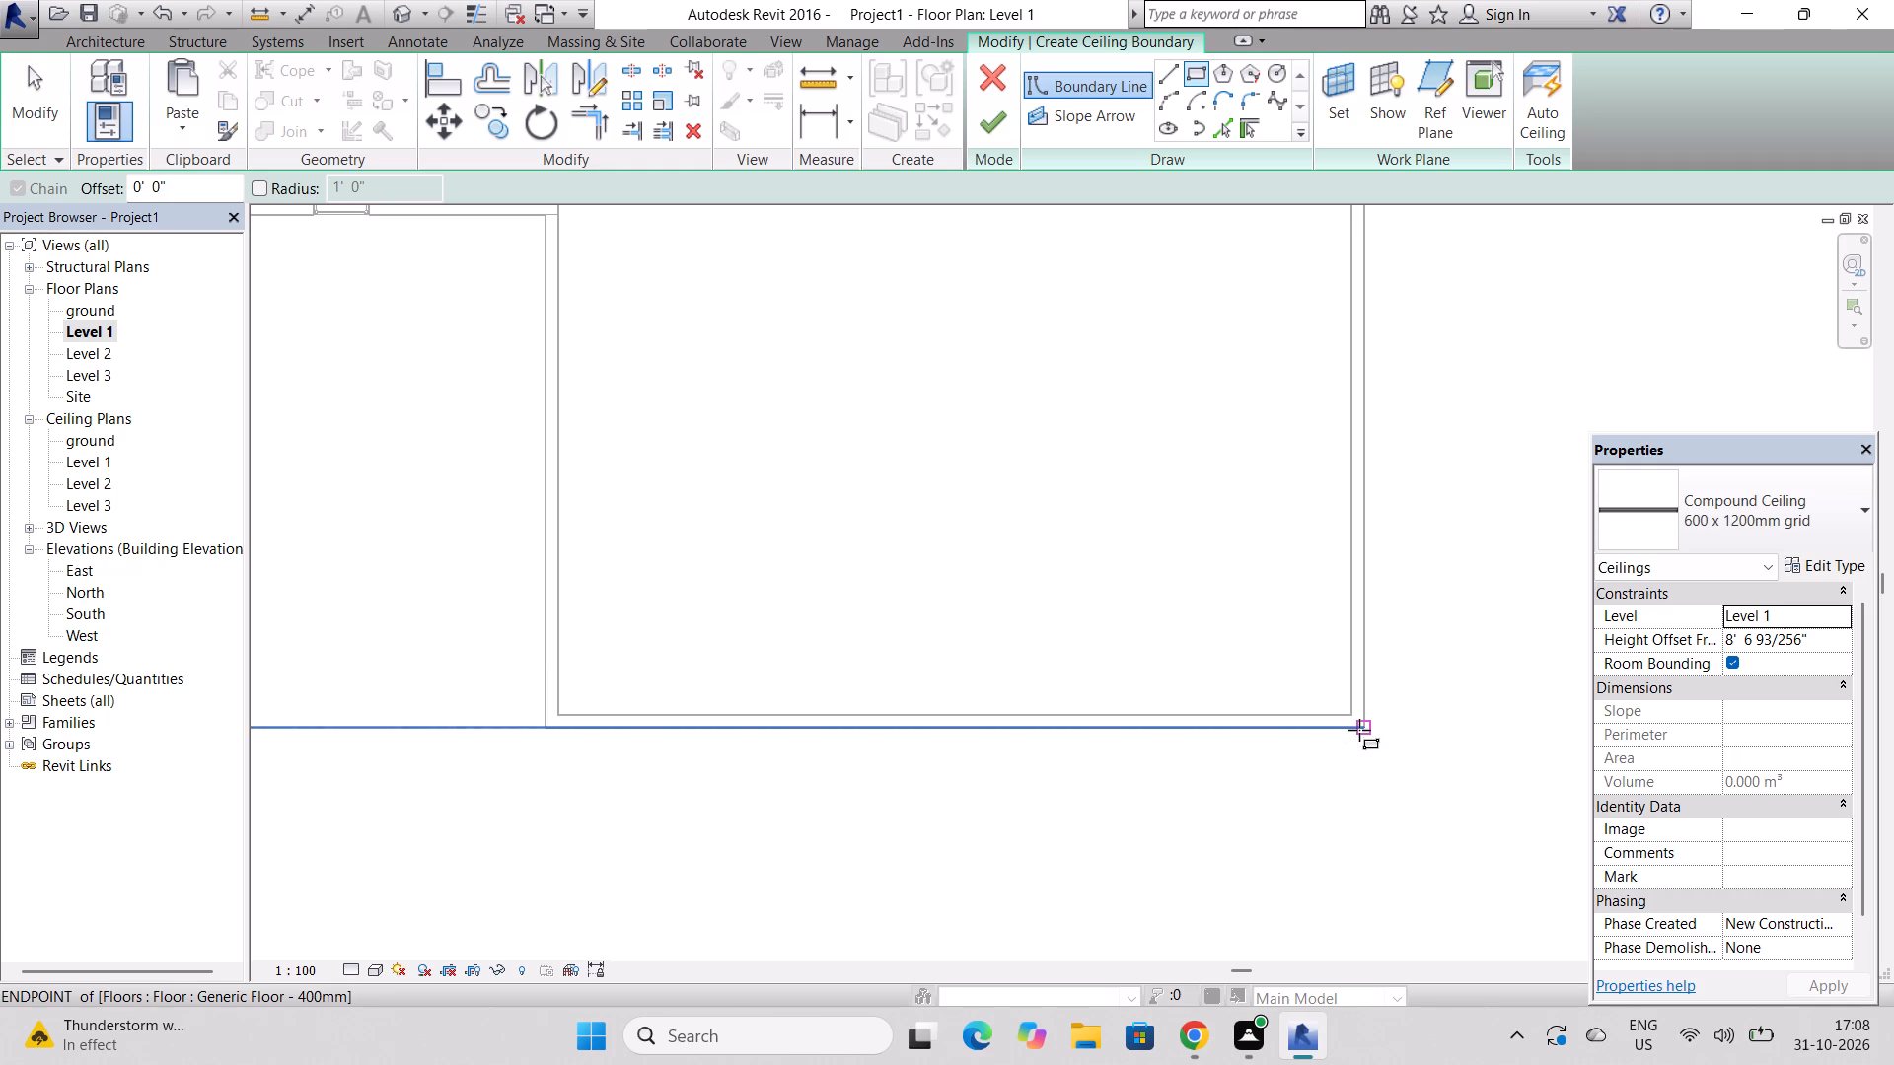
pyautogui.click(1359, 730)
pyautogui.scroll(-8, 1359, 730)
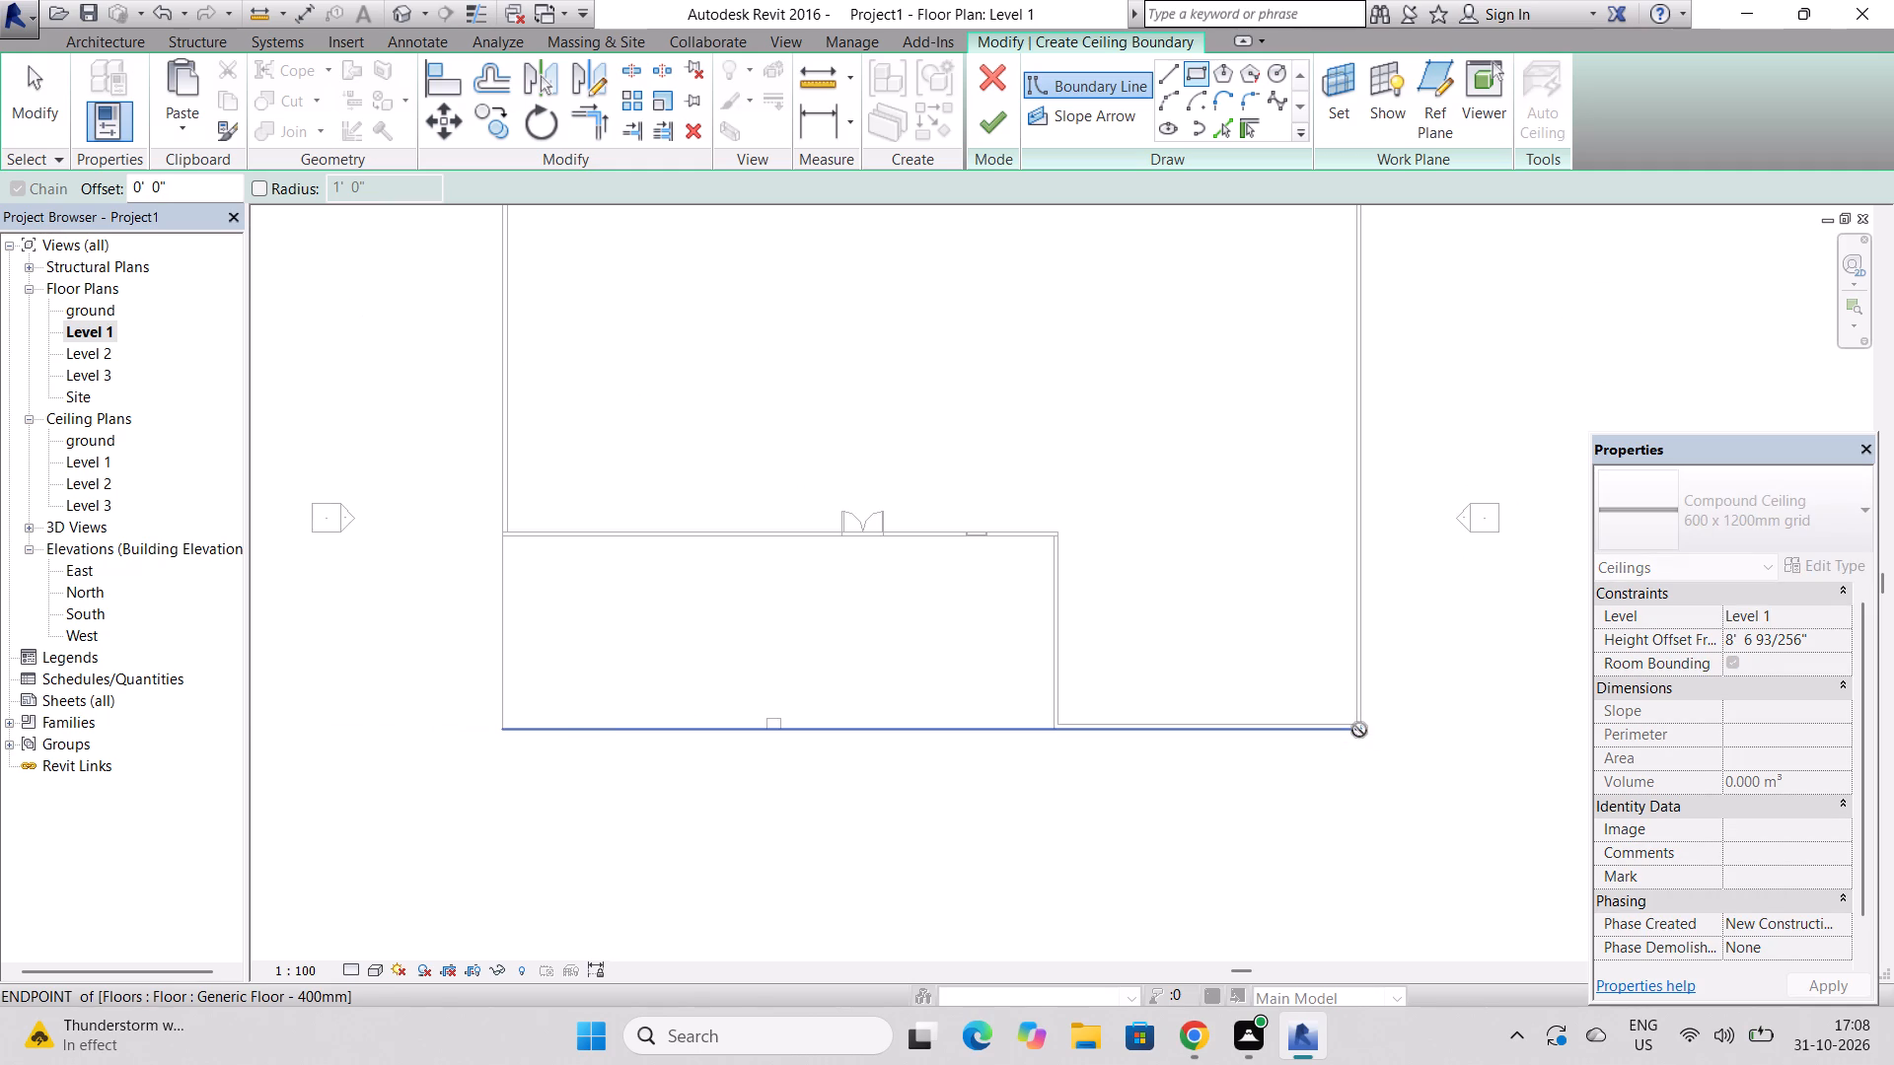
pyautogui.scroll(-1, 1359, 730)
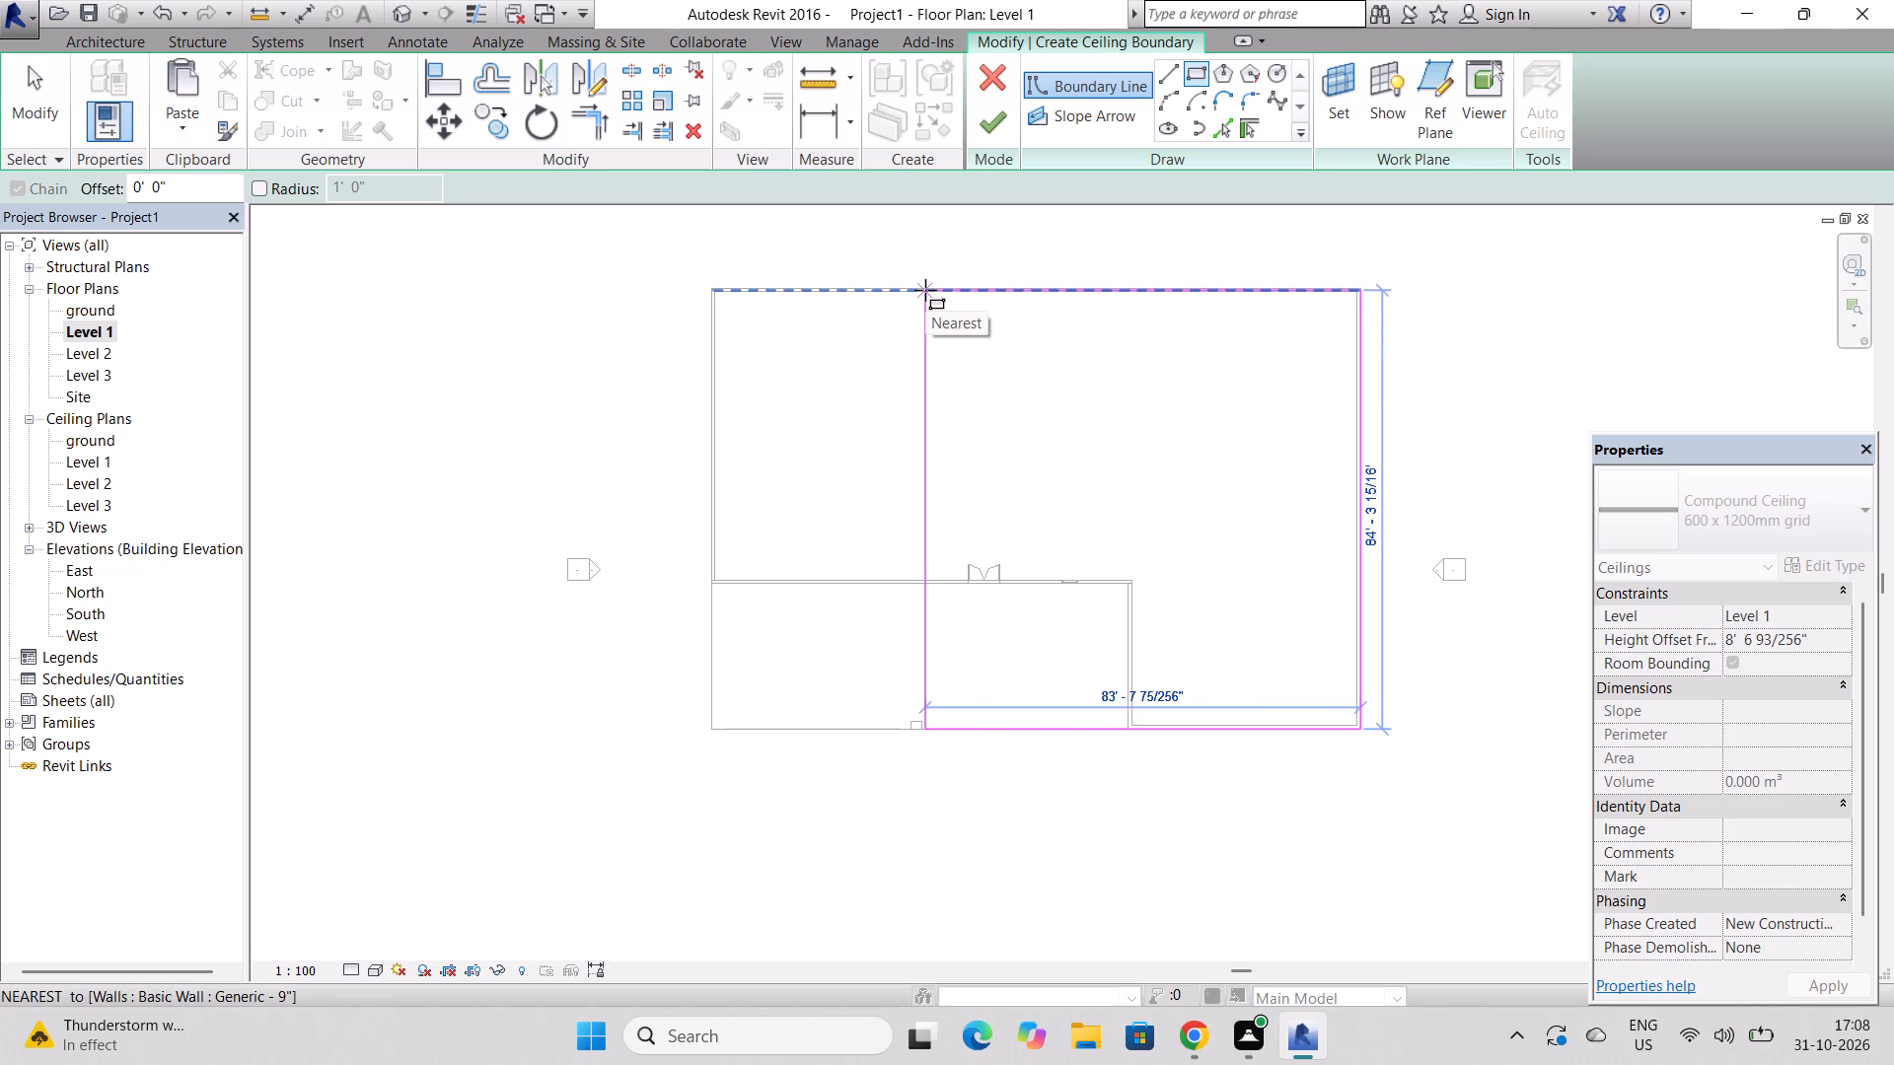
pyautogui.scroll(3, 925, 290)
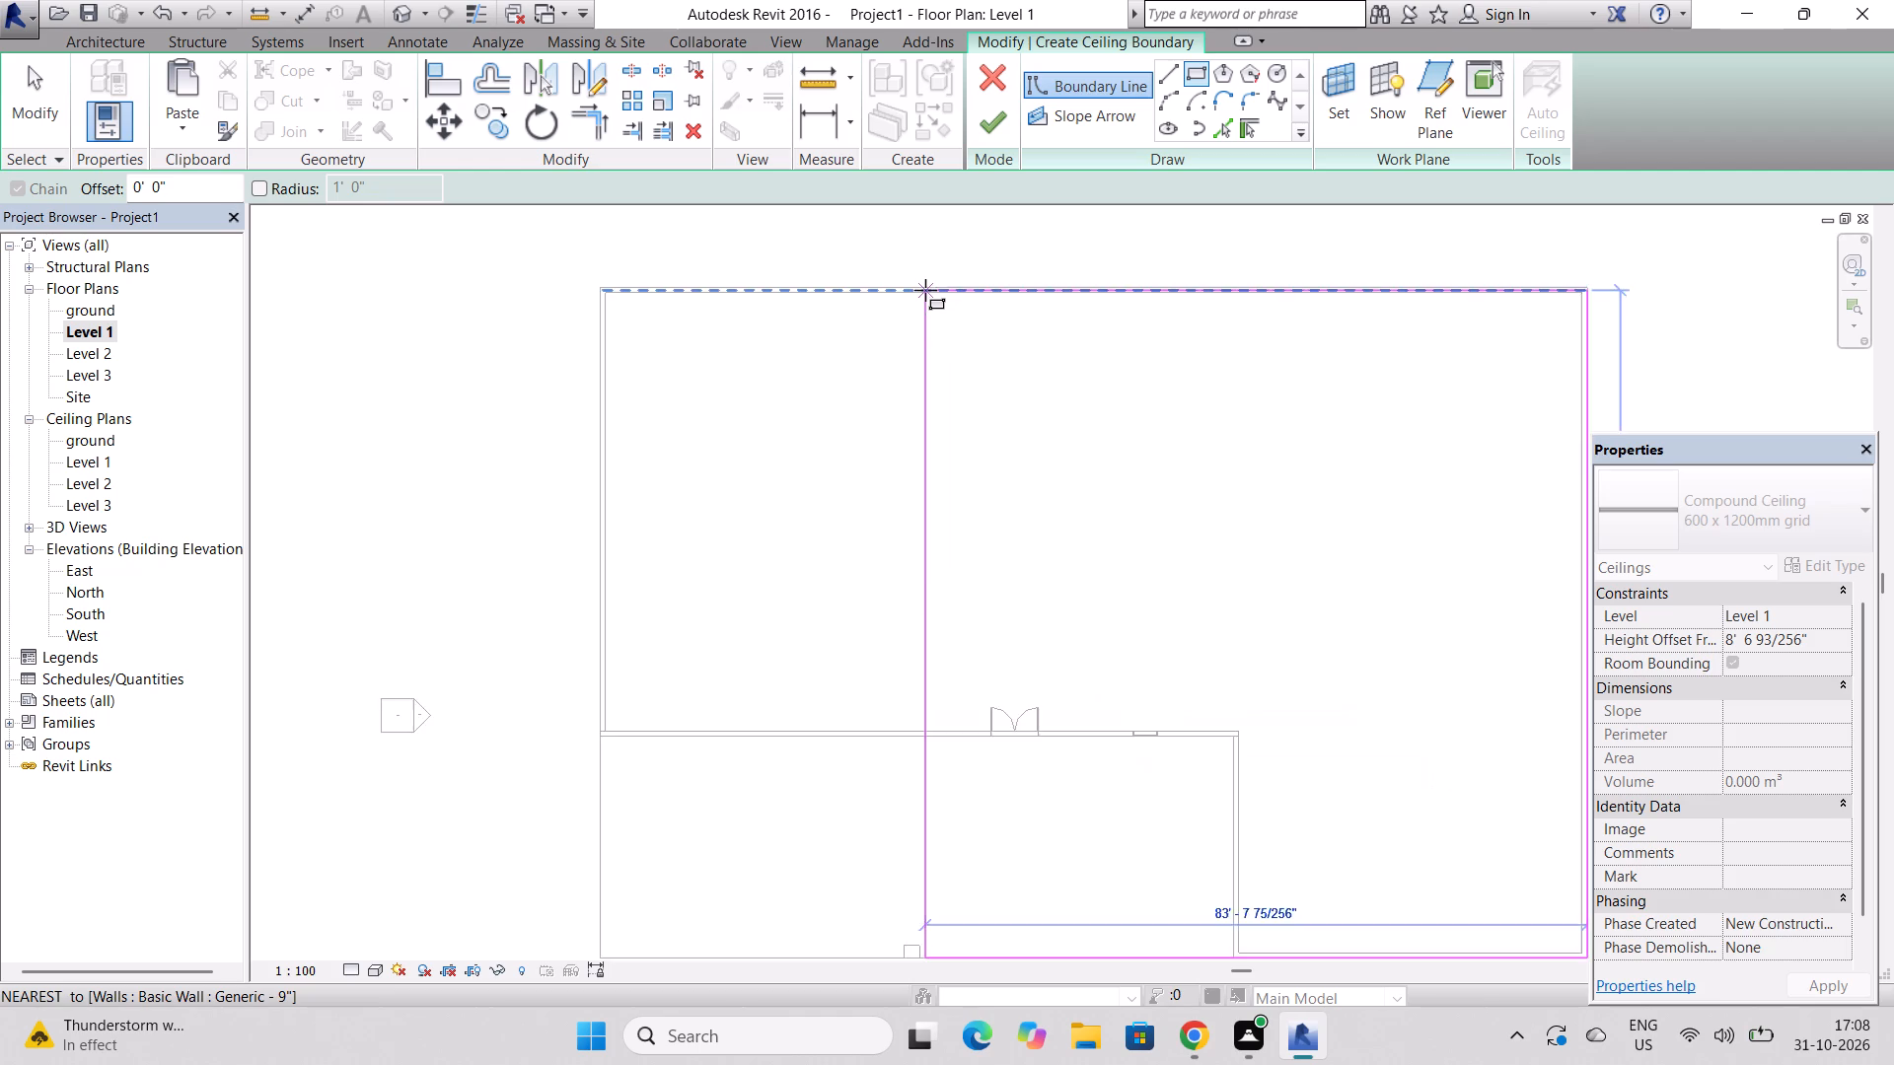
pyautogui.scroll(11, 925, 290)
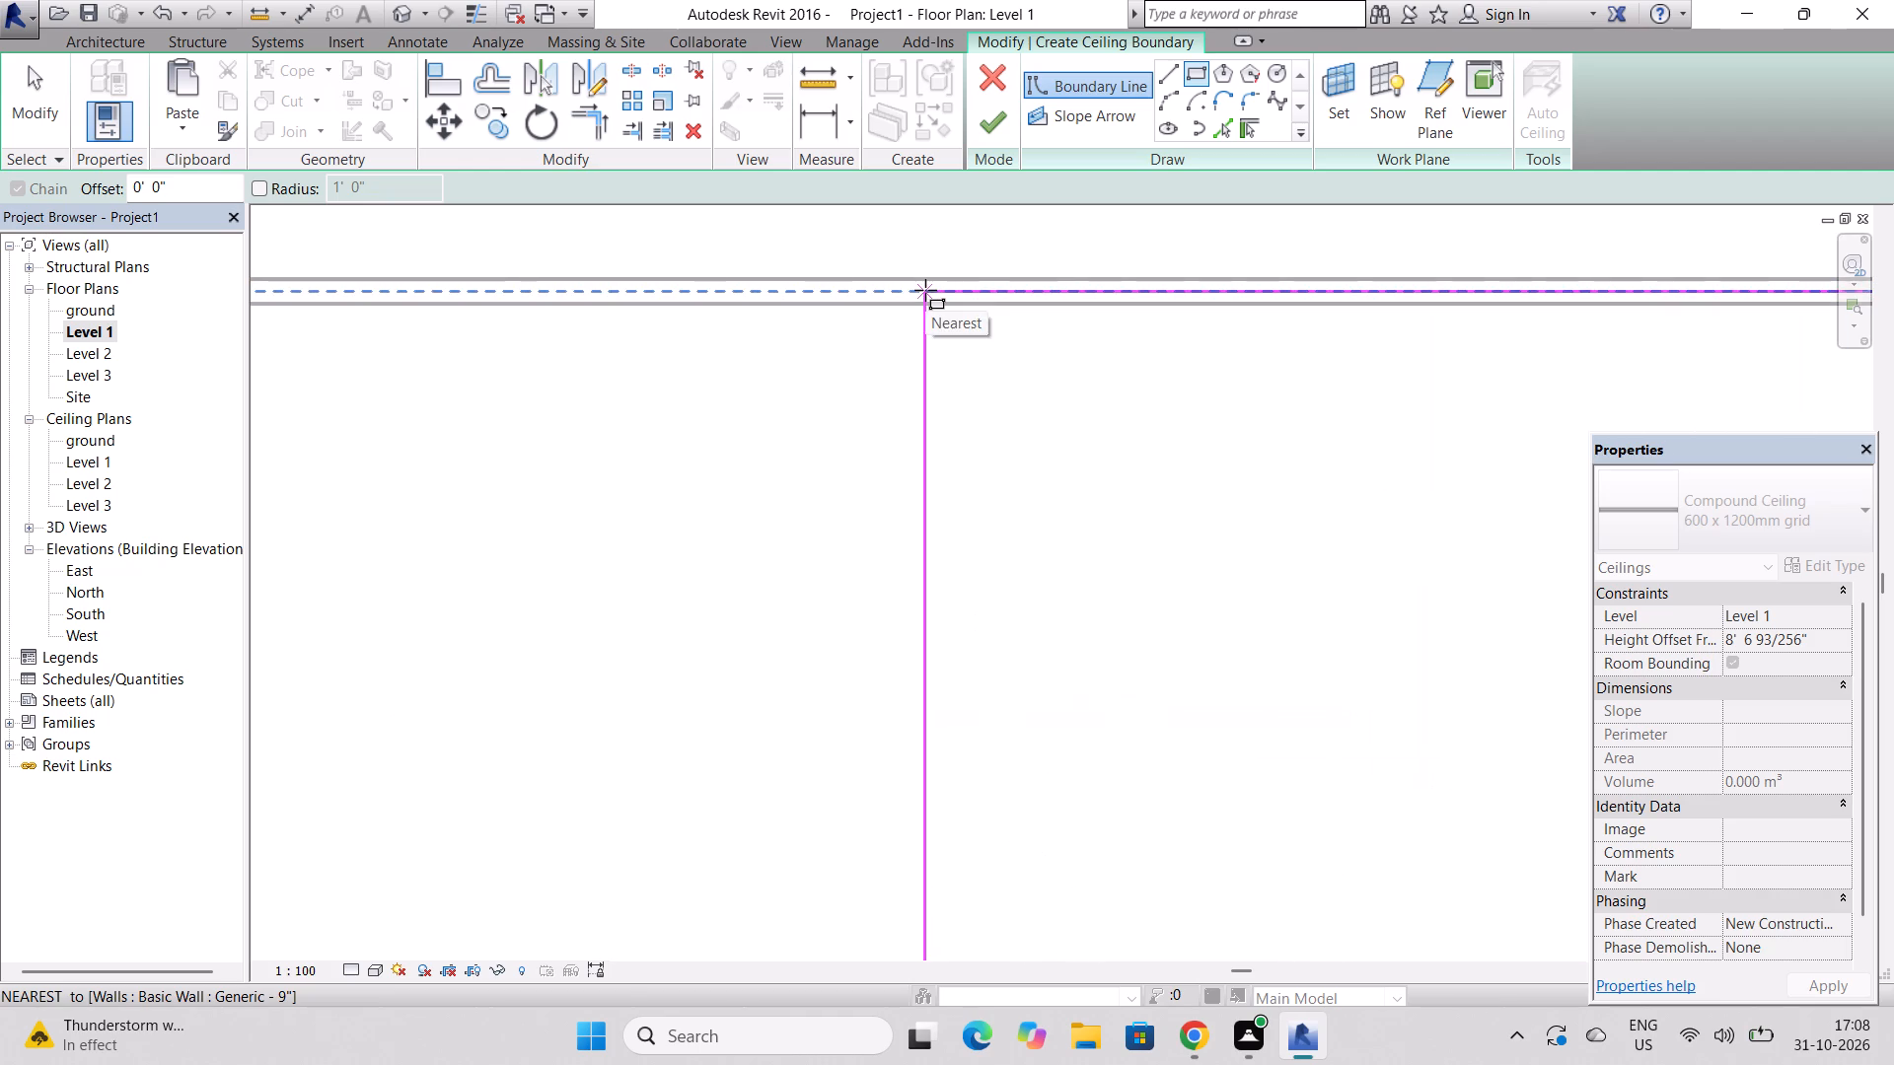
pyautogui.click(921, 272)
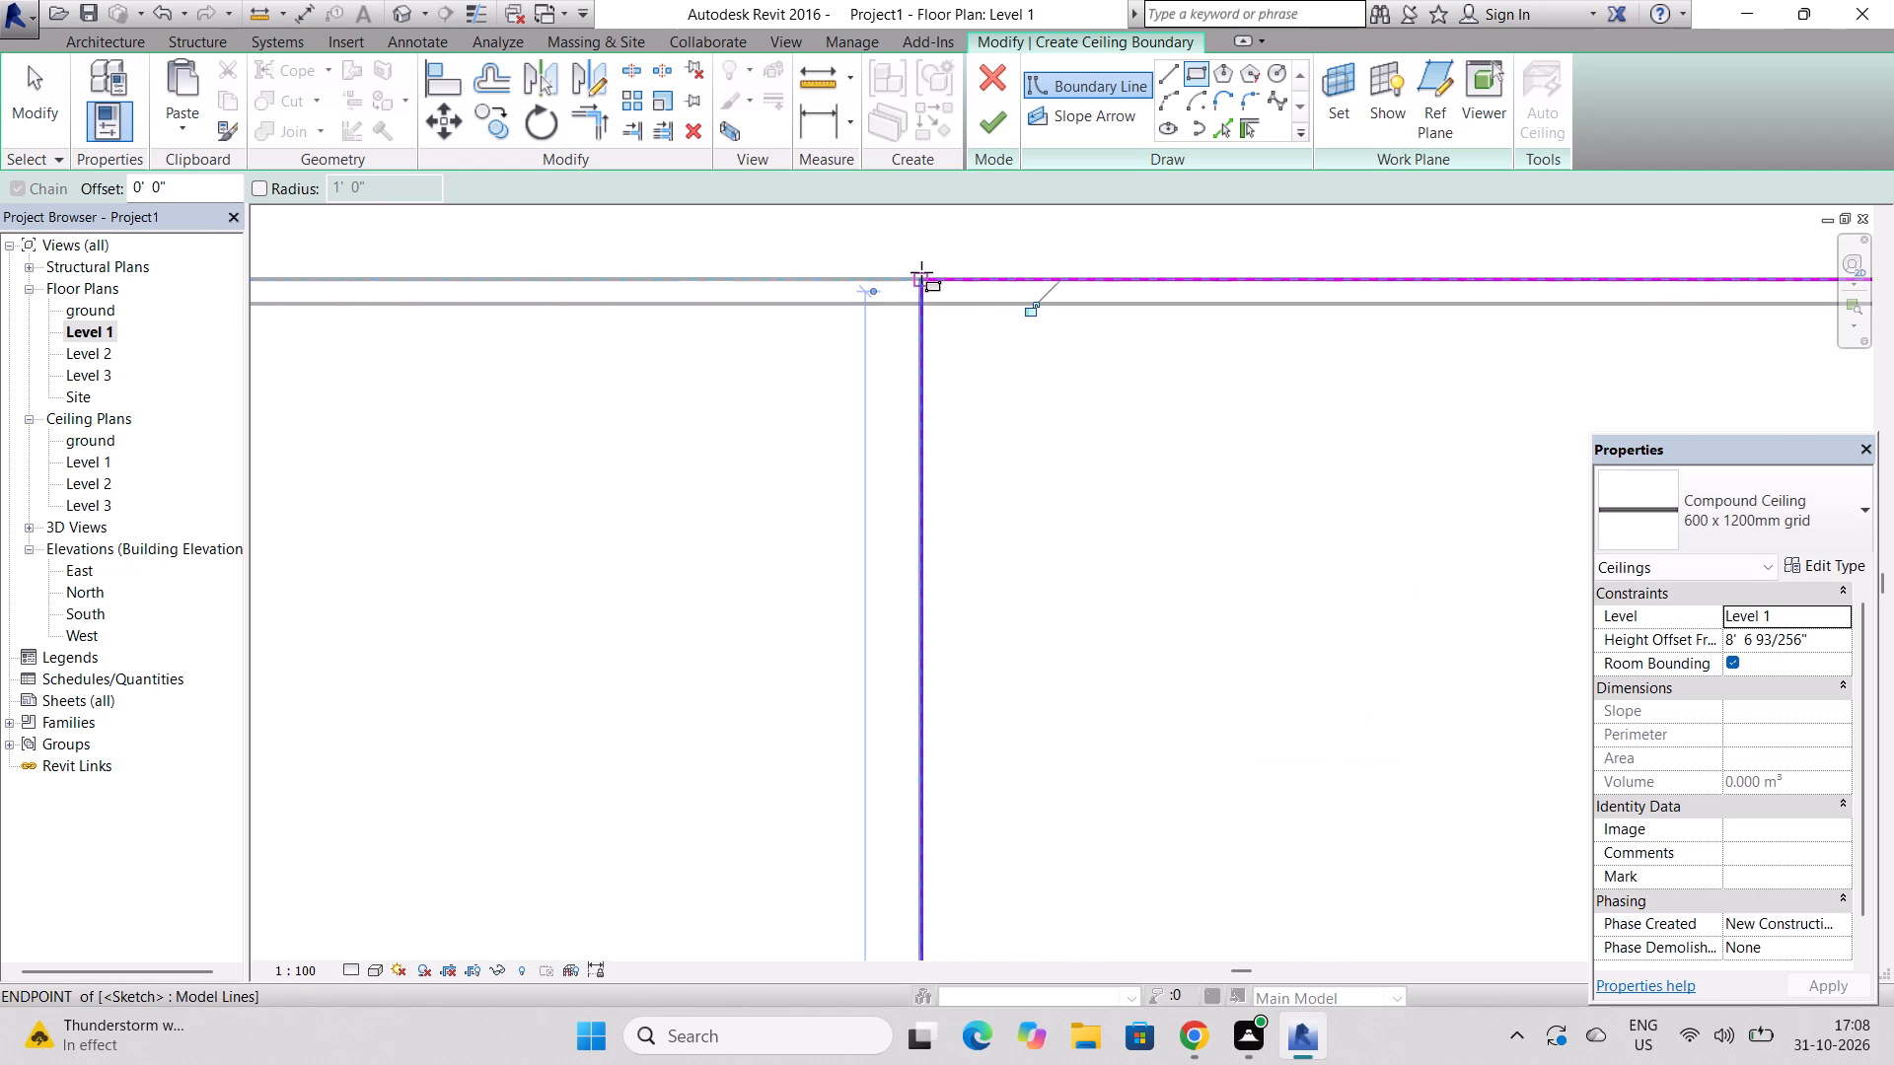
pyautogui.click(998, 107)
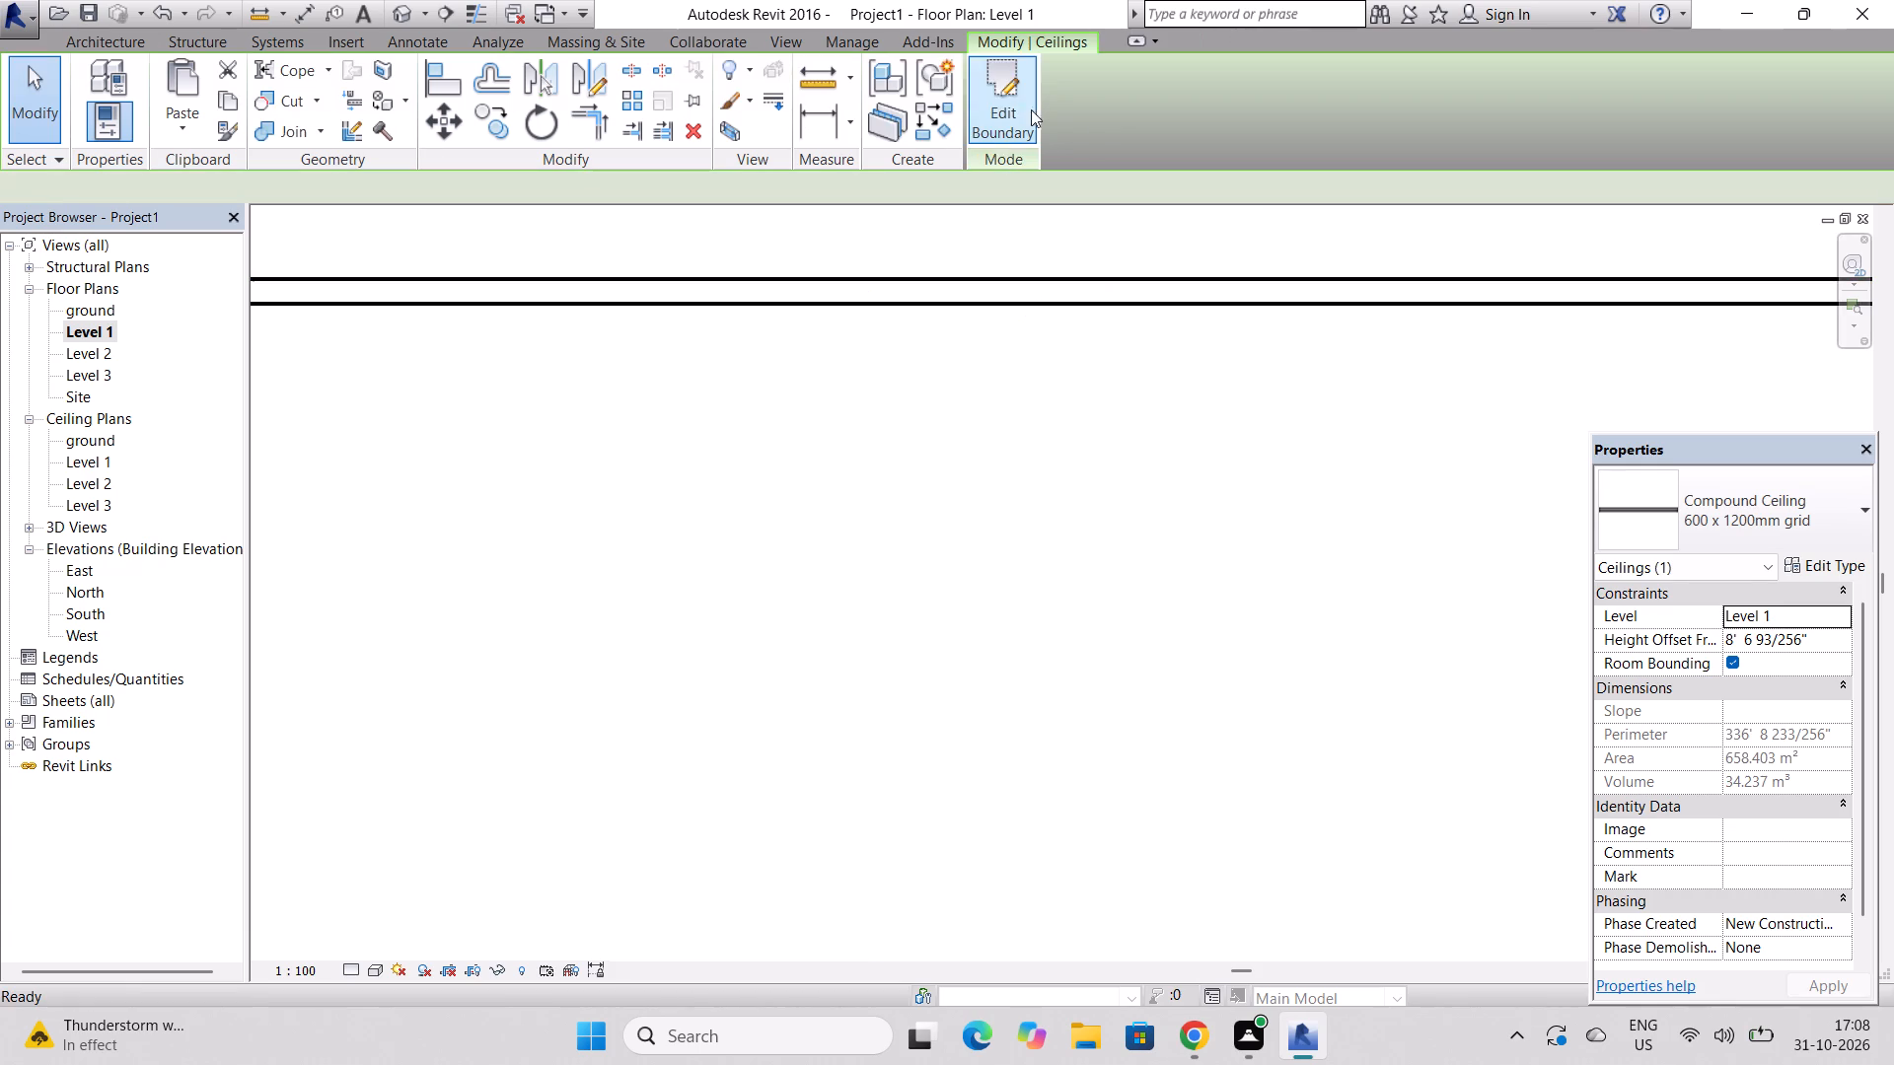
# Inspect the new ceiling's extent and height relative to the terrace column and Level 1 walls in the 3D view.
pyautogui.scroll(-19, 1123, 143)
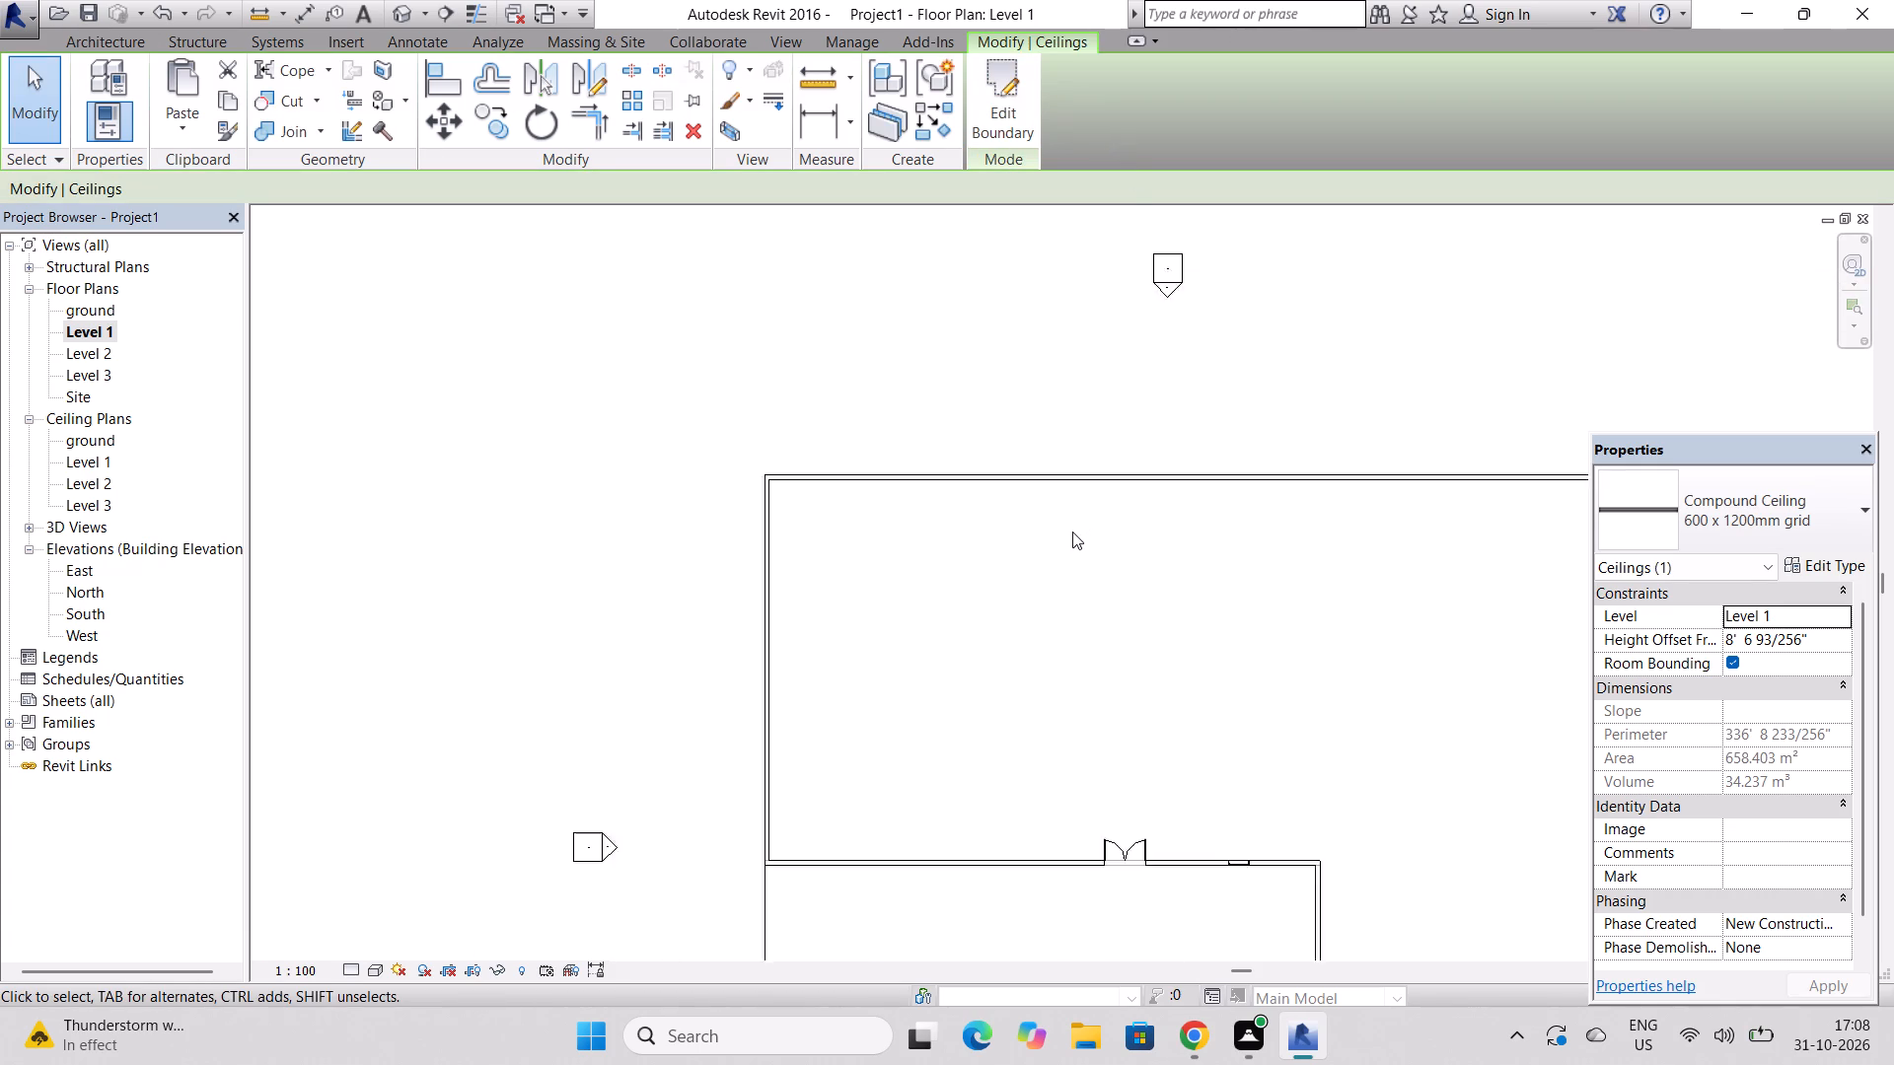
pyautogui.scroll(-5, 1072, 532)
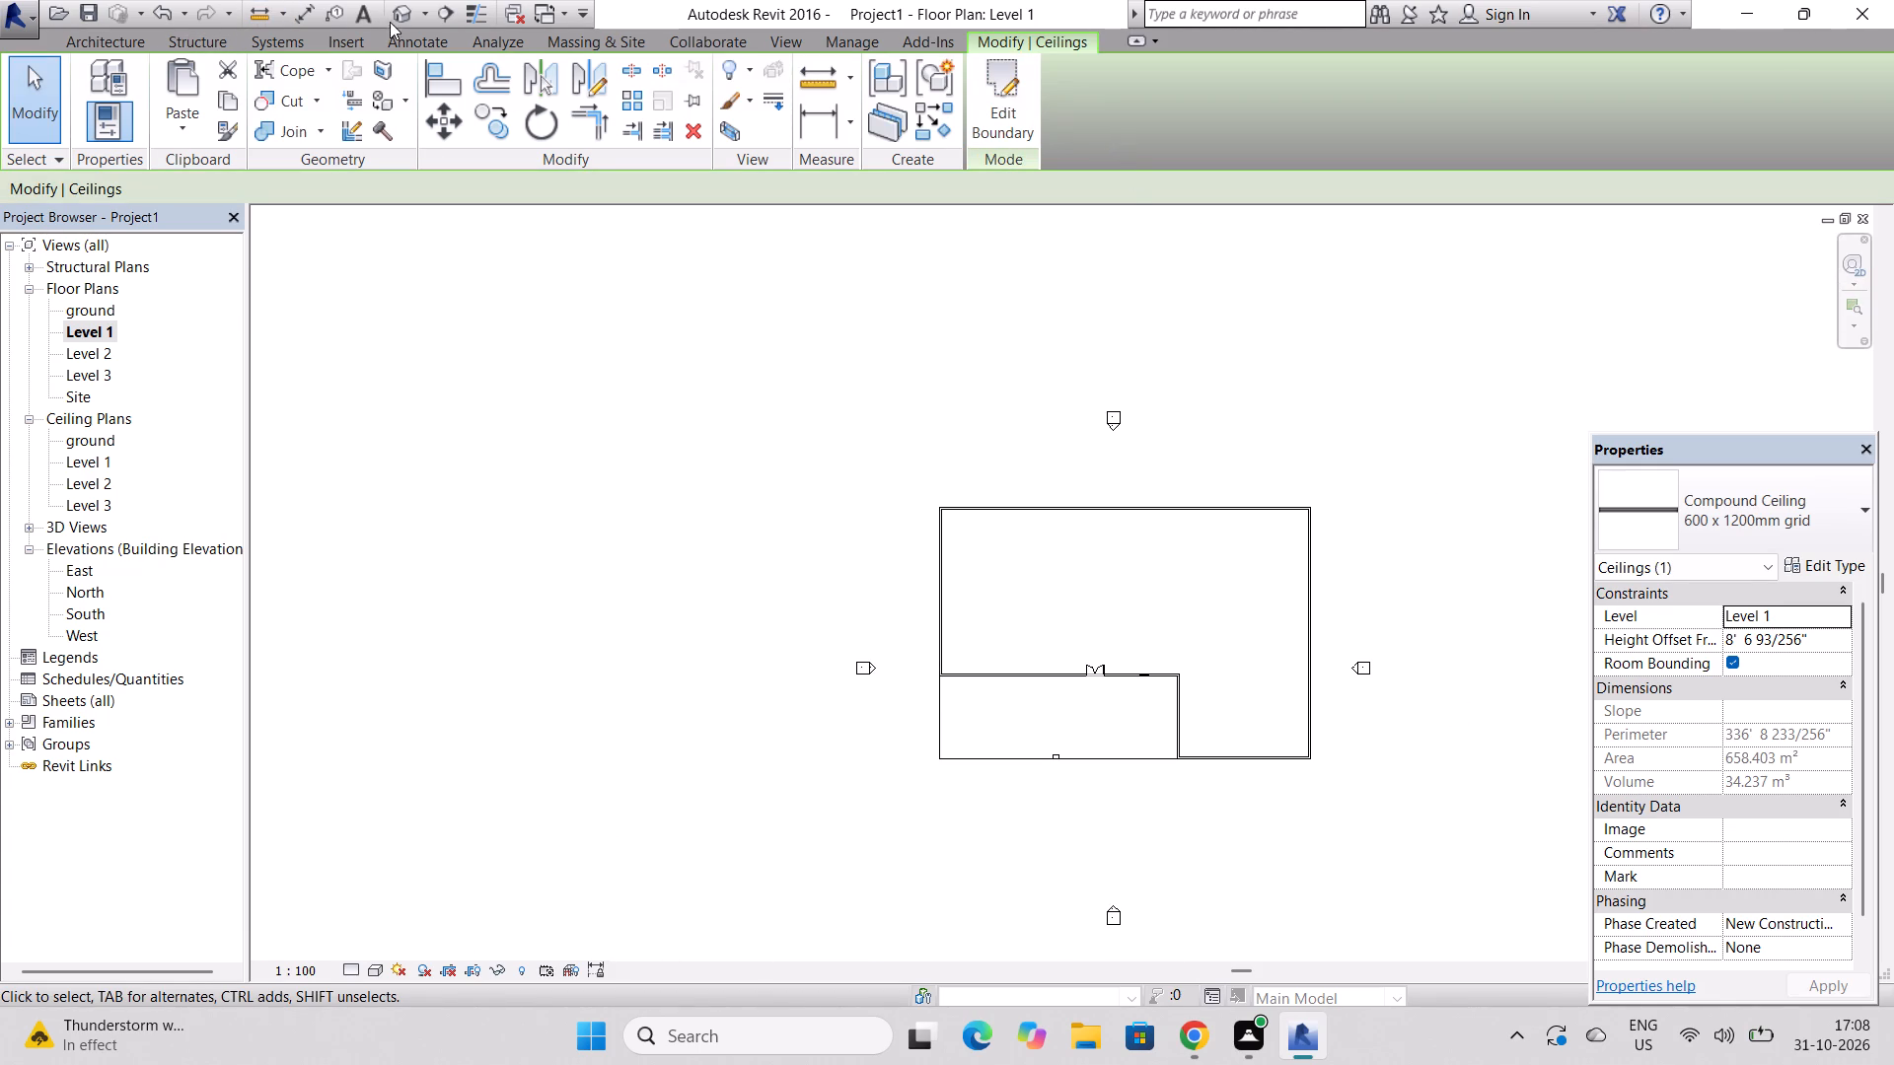
pyautogui.click(400, 16)
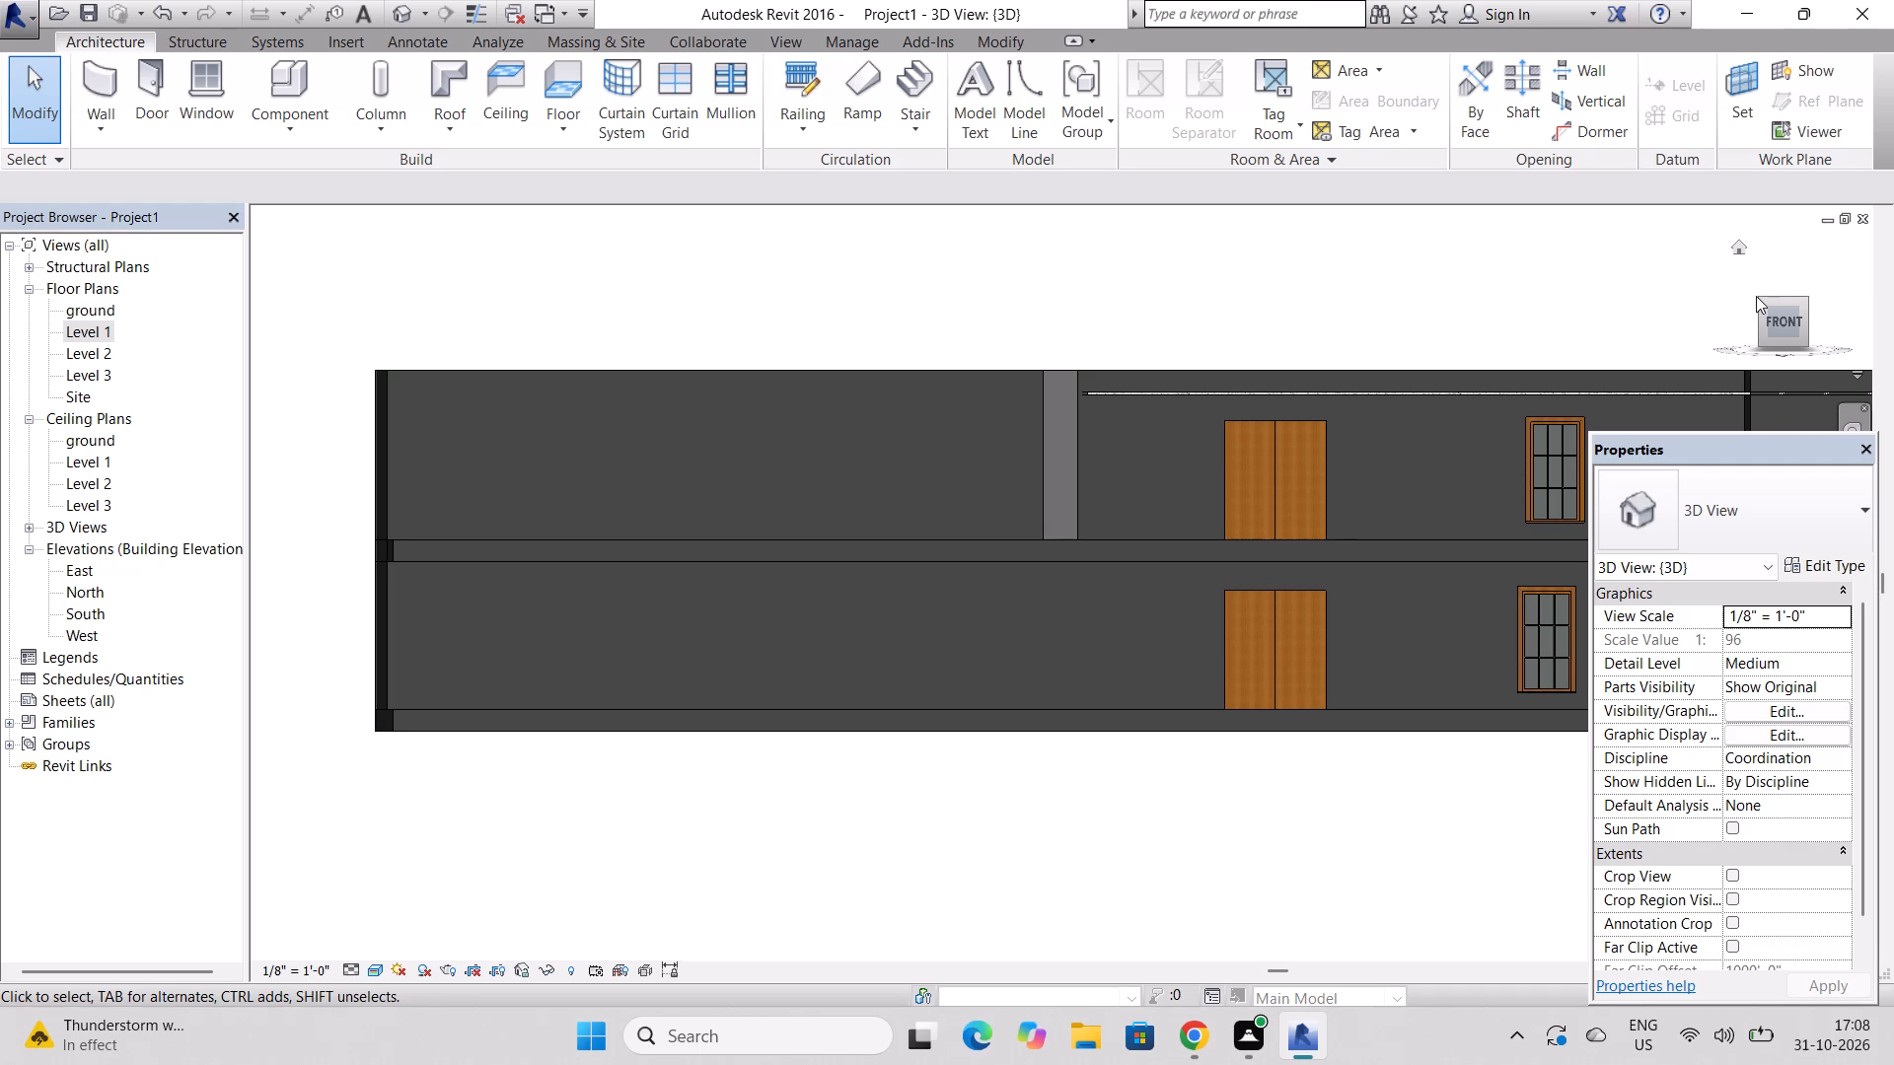
pyautogui.moveTo(1756, 296); pyautogui.dragTo(1727, 360)
pyautogui.moveTo(1764, 297); pyautogui.dragTo(1764, 325)
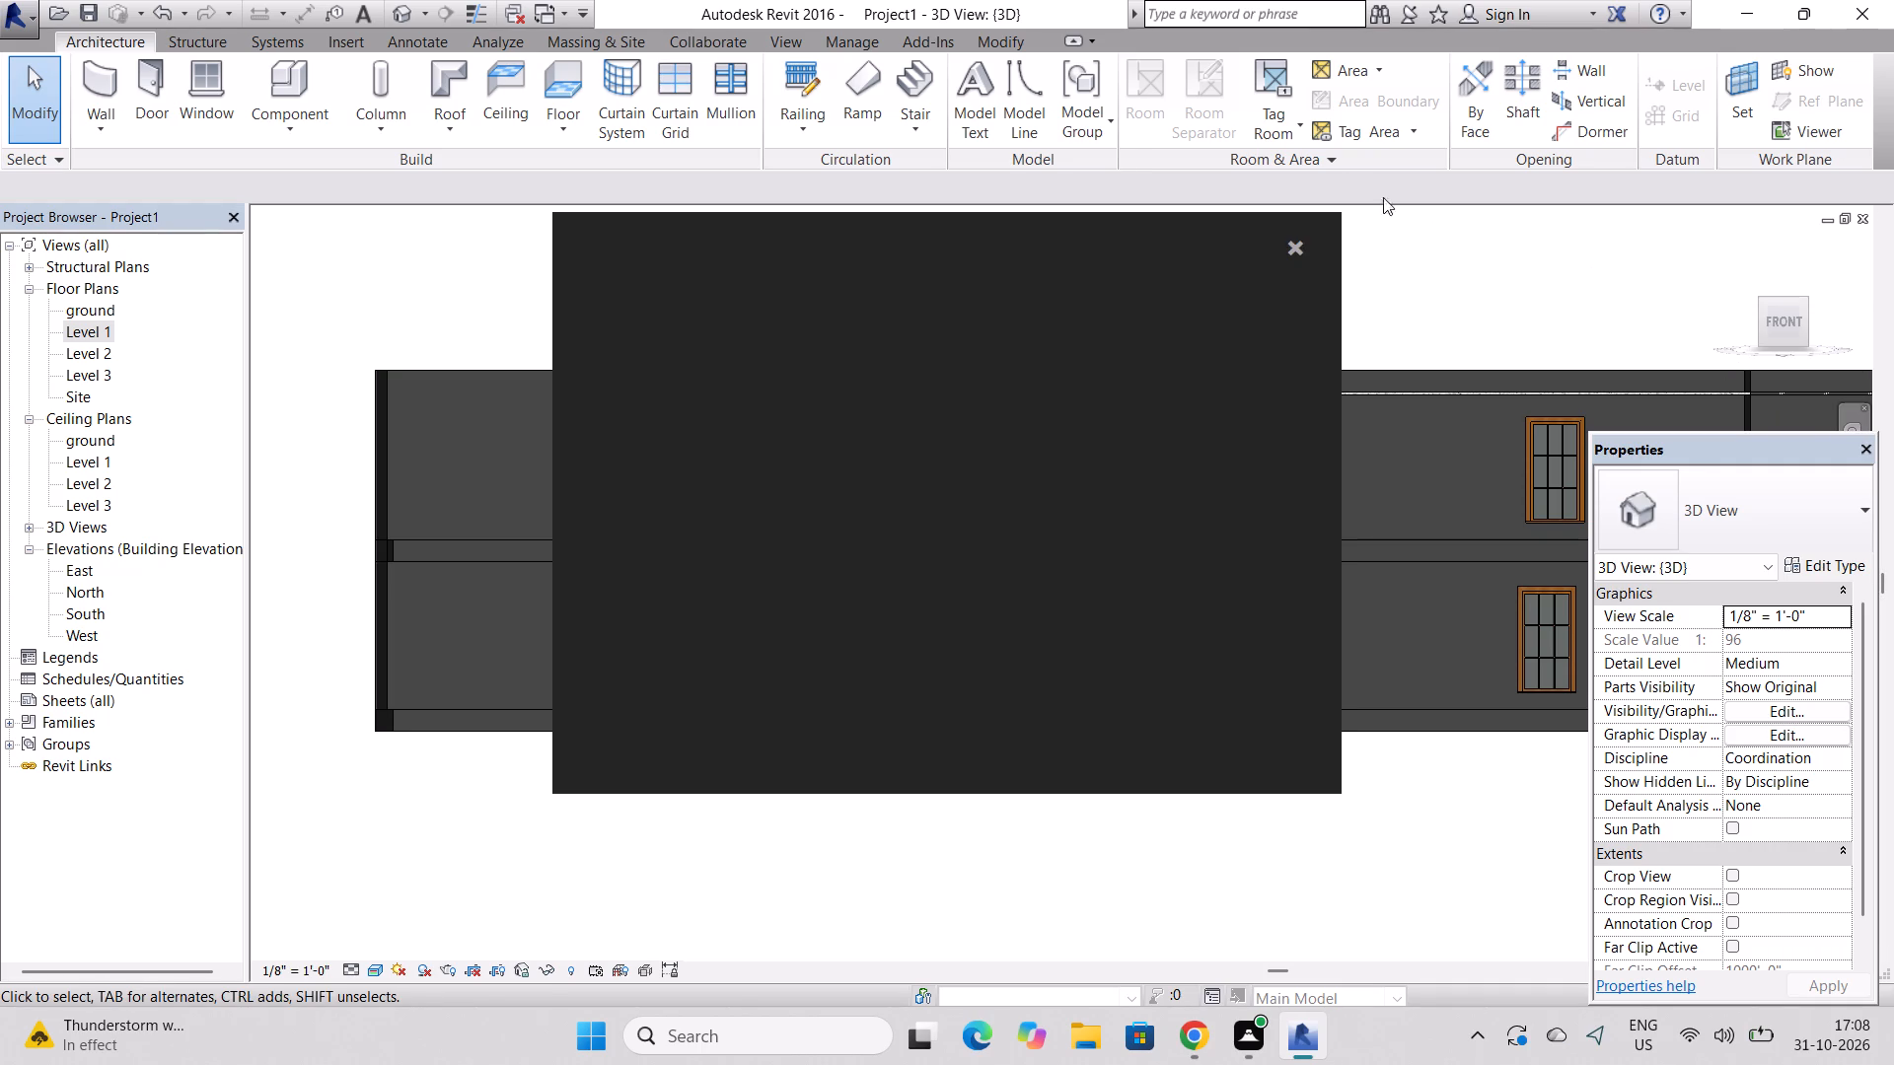
pyautogui.click(1298, 238)
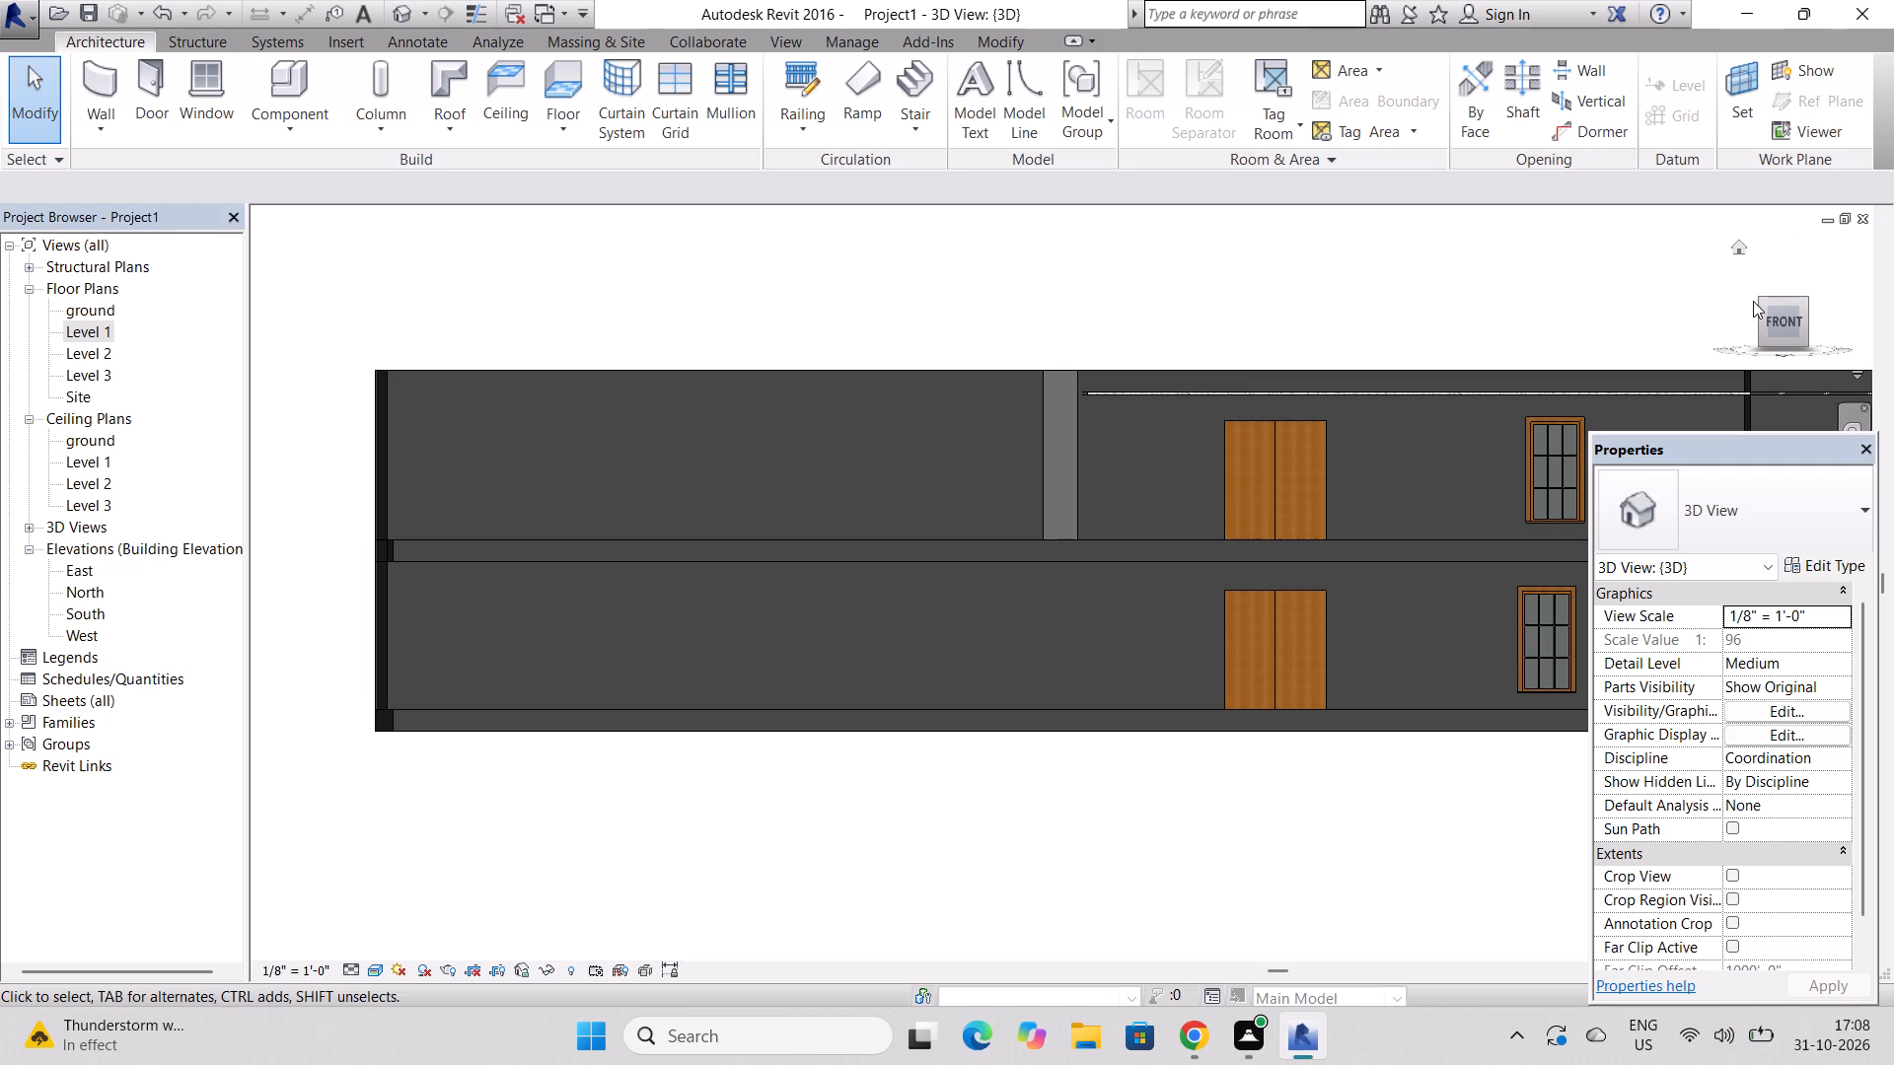
pyautogui.moveTo(1767, 299); pyautogui.dragTo(1768, 356)
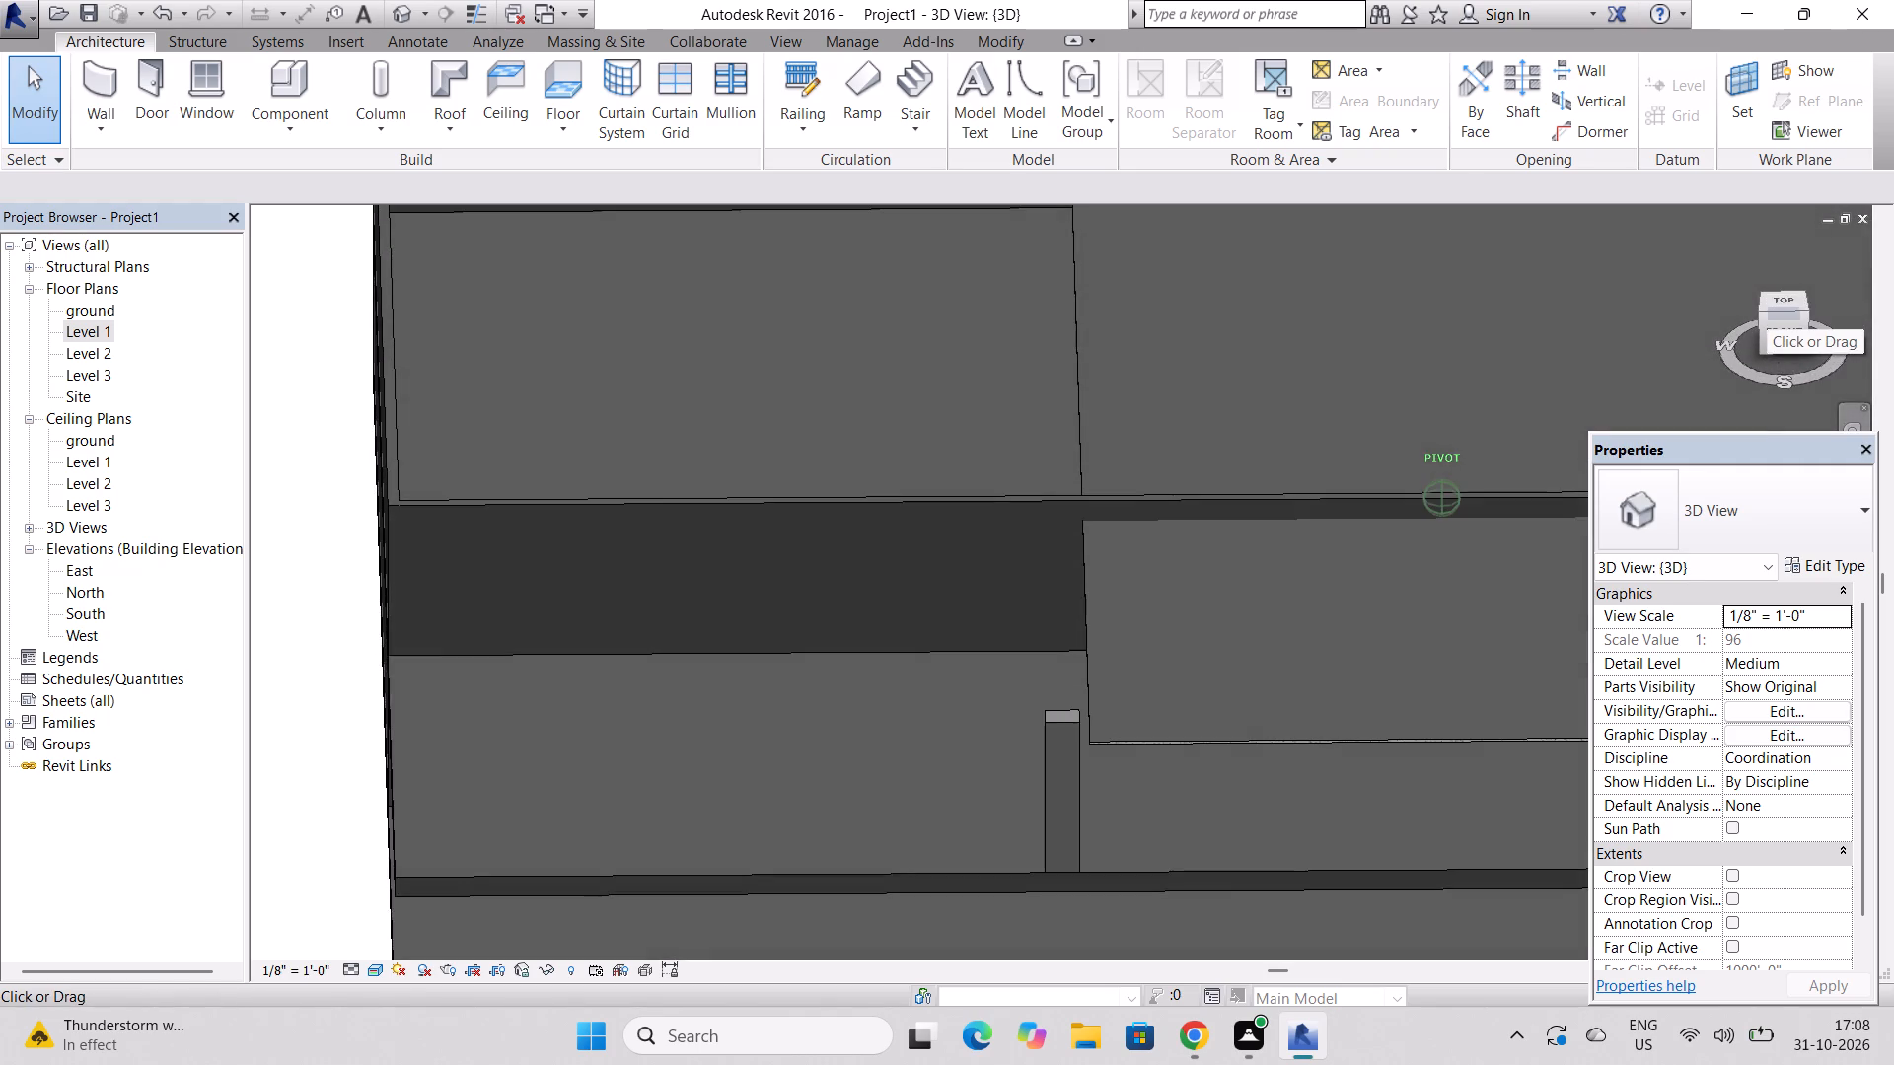
pyautogui.moveTo(1768, 356); pyautogui.dragTo(1458, 362)
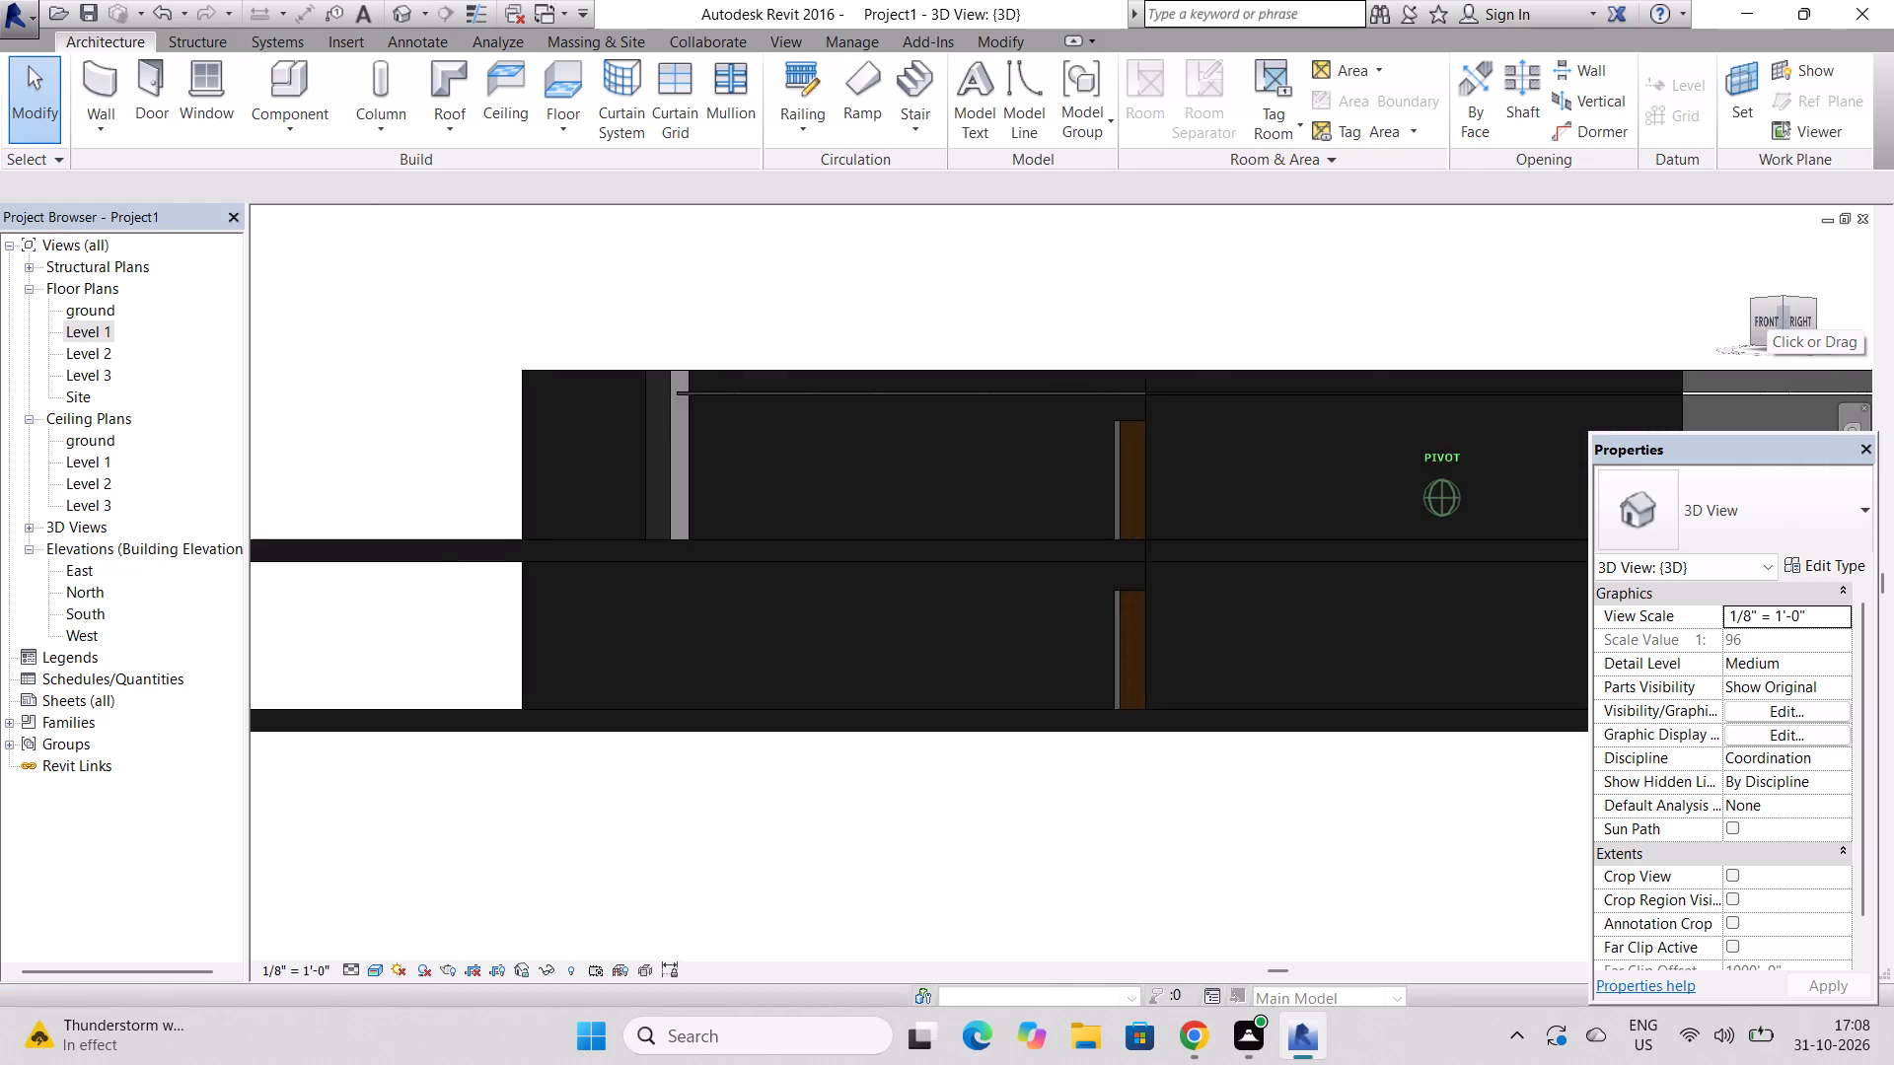
pyautogui.moveTo(1458, 362); pyautogui.dragTo(1749, 452)
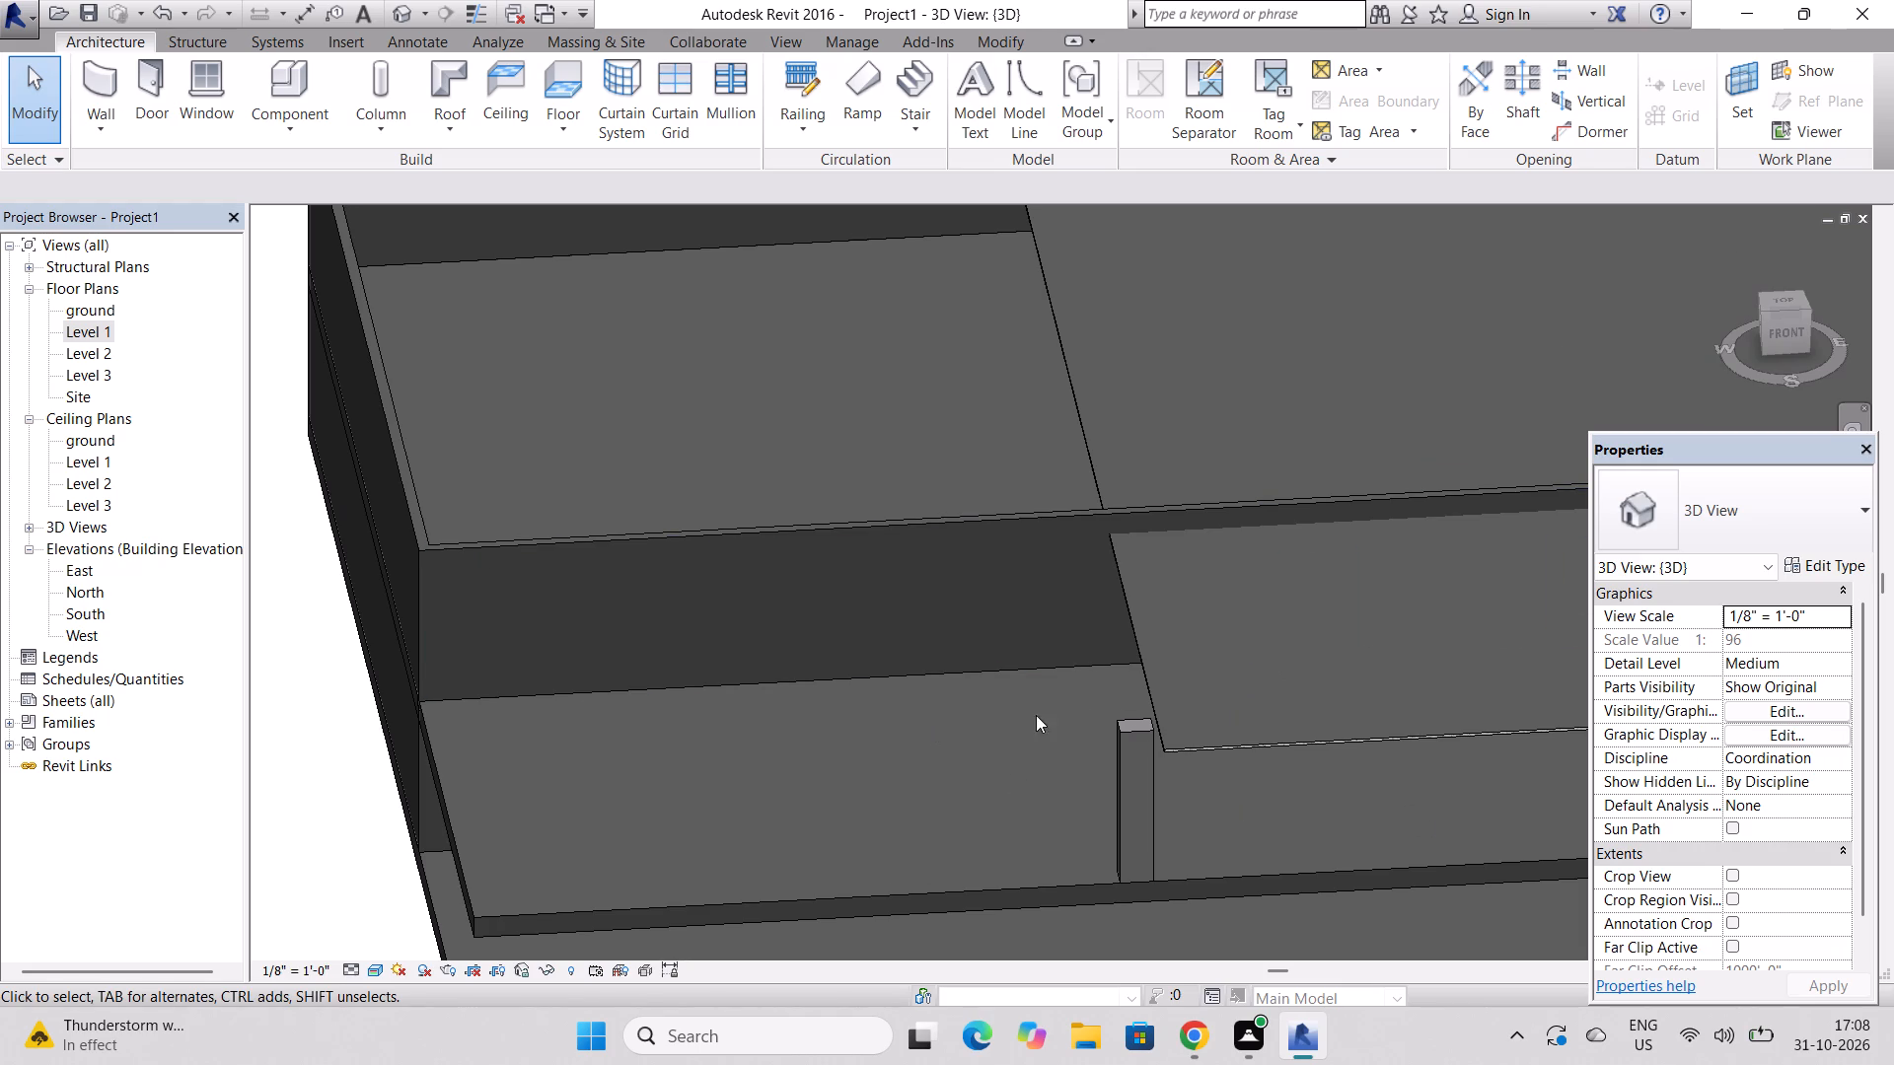
# On the Level 1 plan, move the terrace column east along the floor's front edge to 38' 0" from the terrace's side wall.
pyautogui.click(1118, 740)
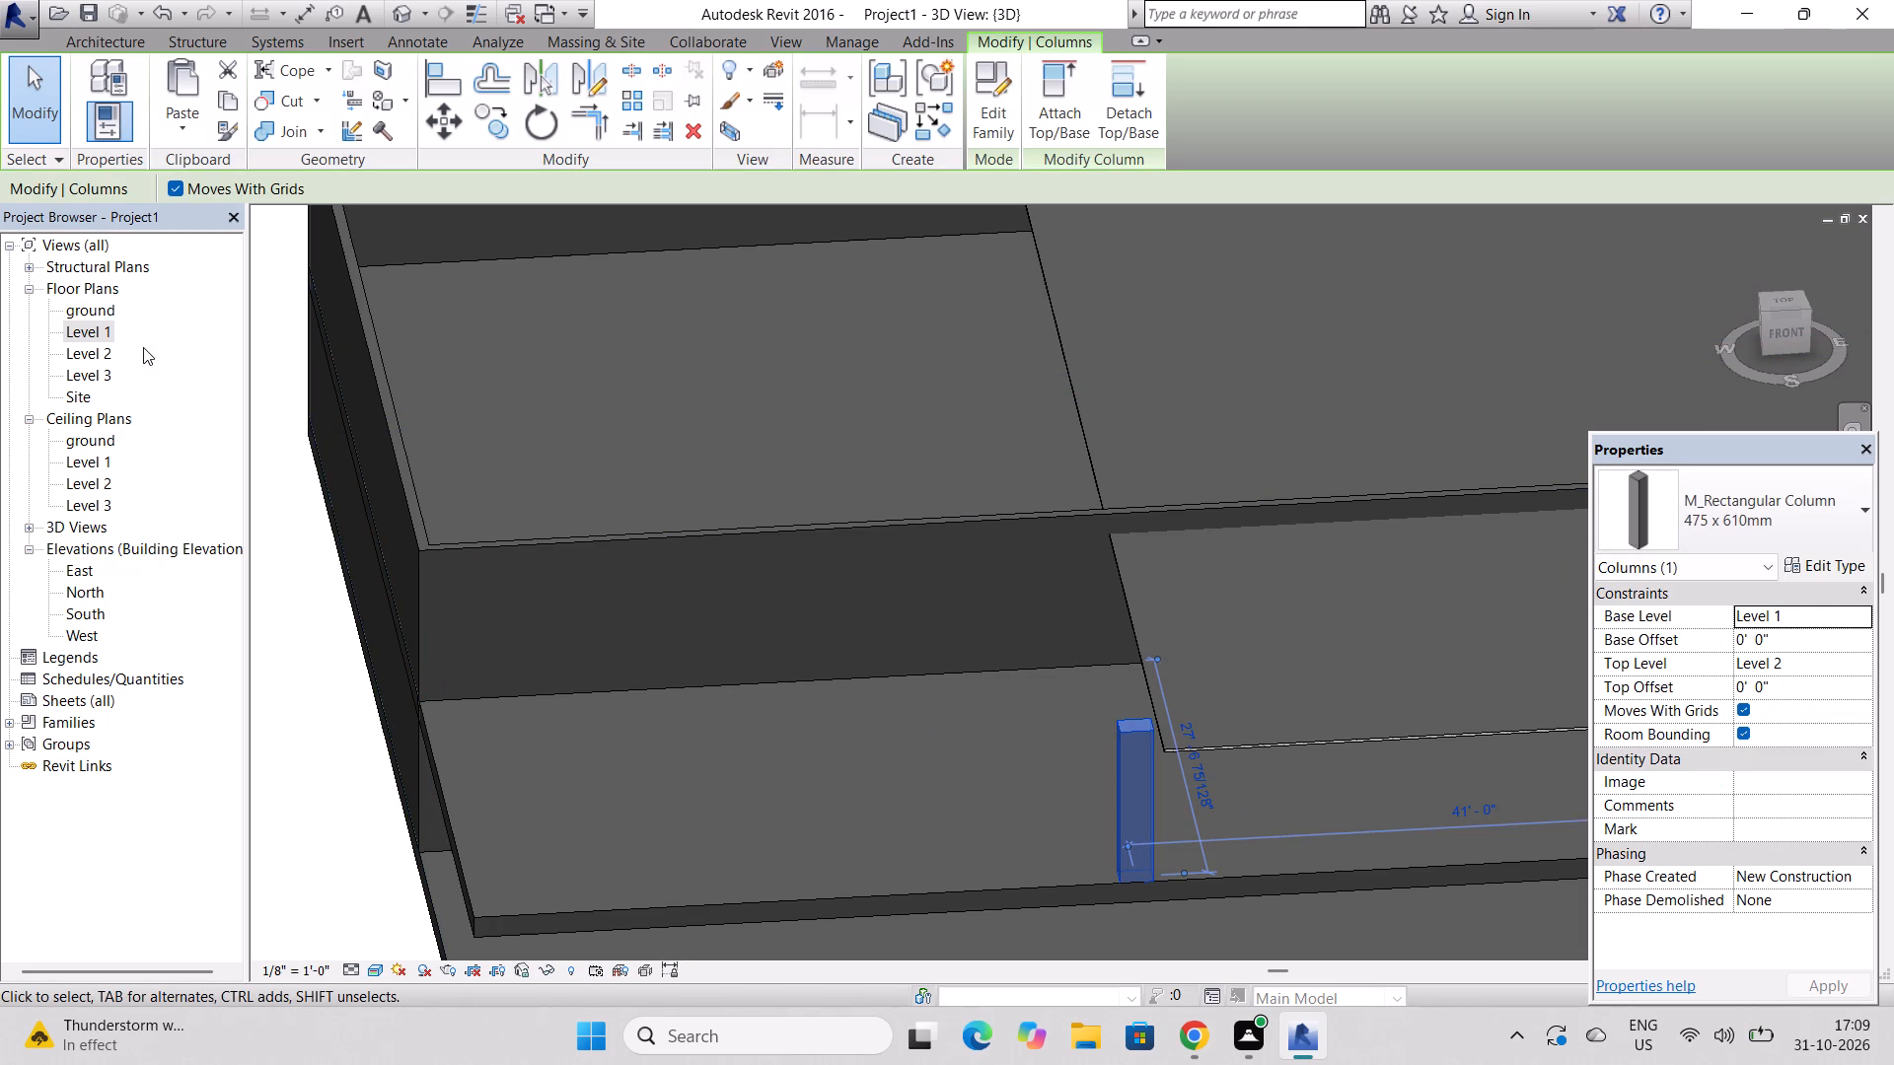
pyautogui.doubleClick(101, 328)
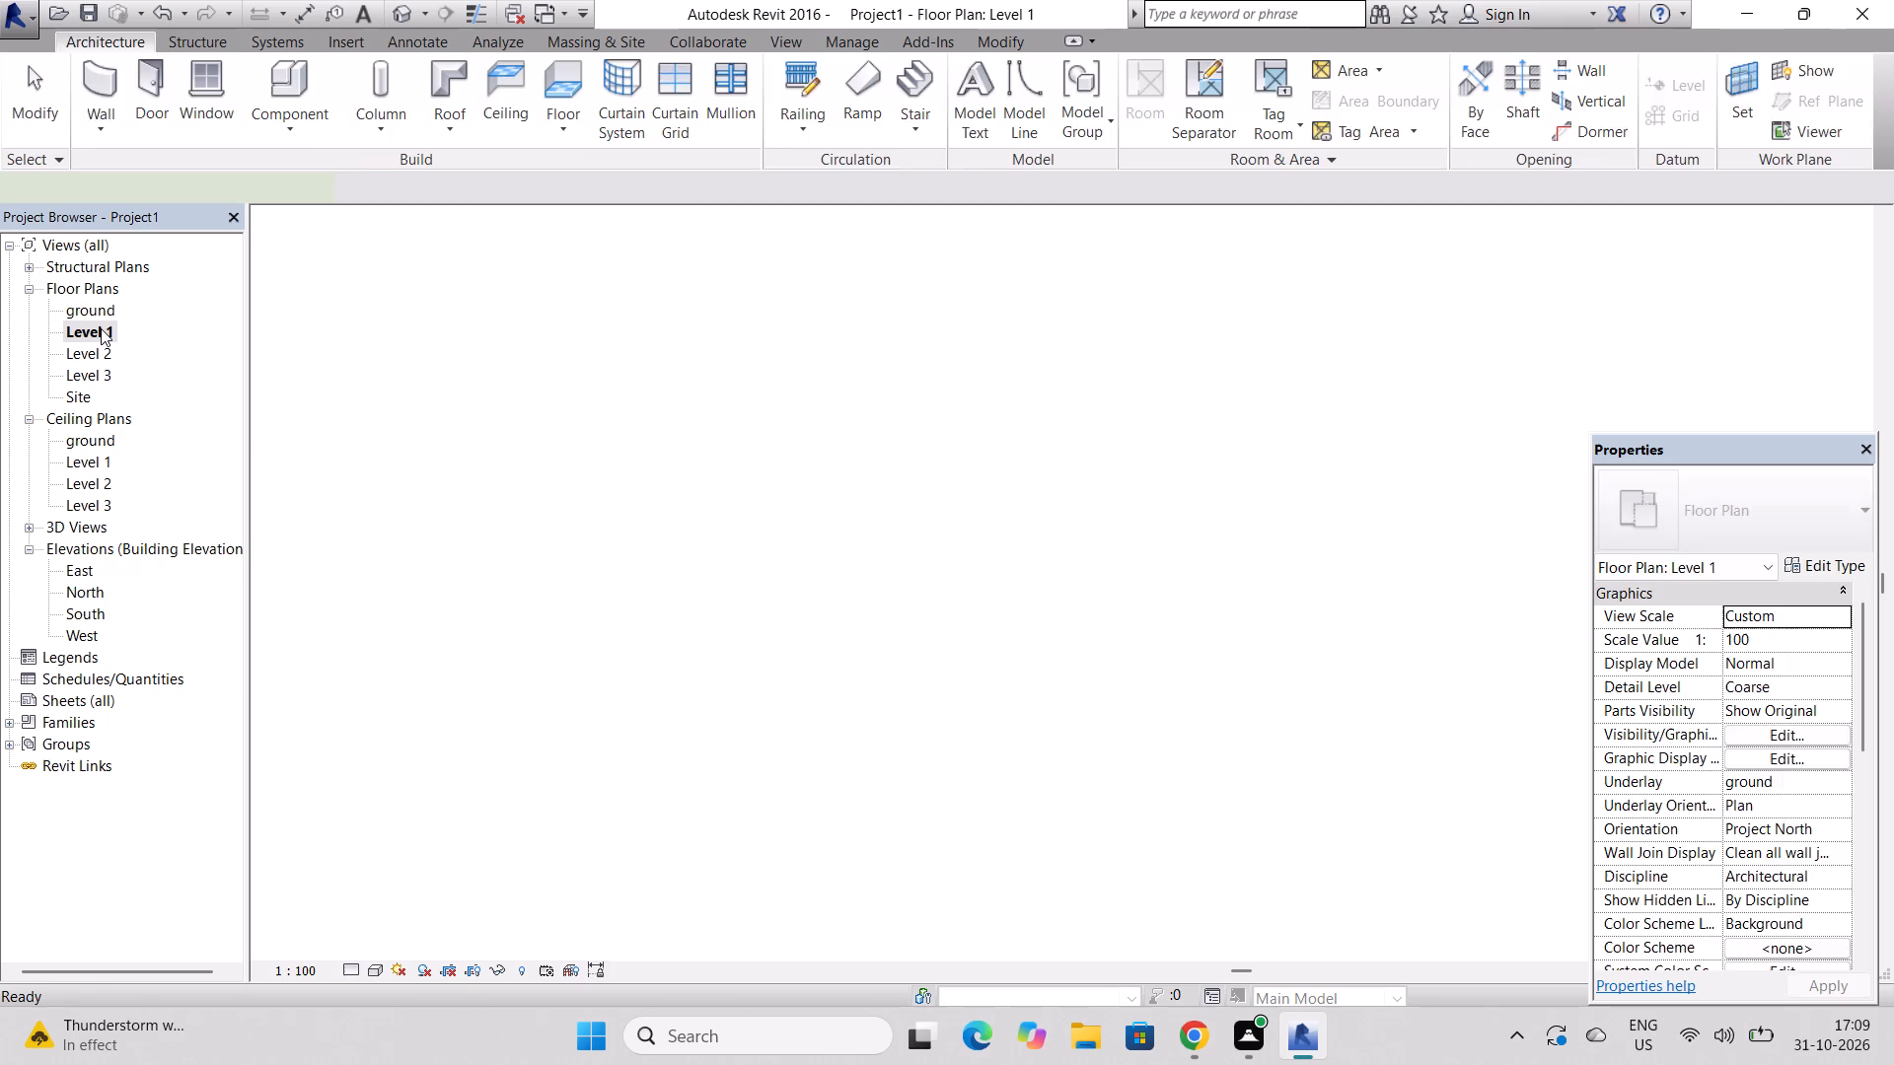
pyautogui.scroll(4, 1136, 759)
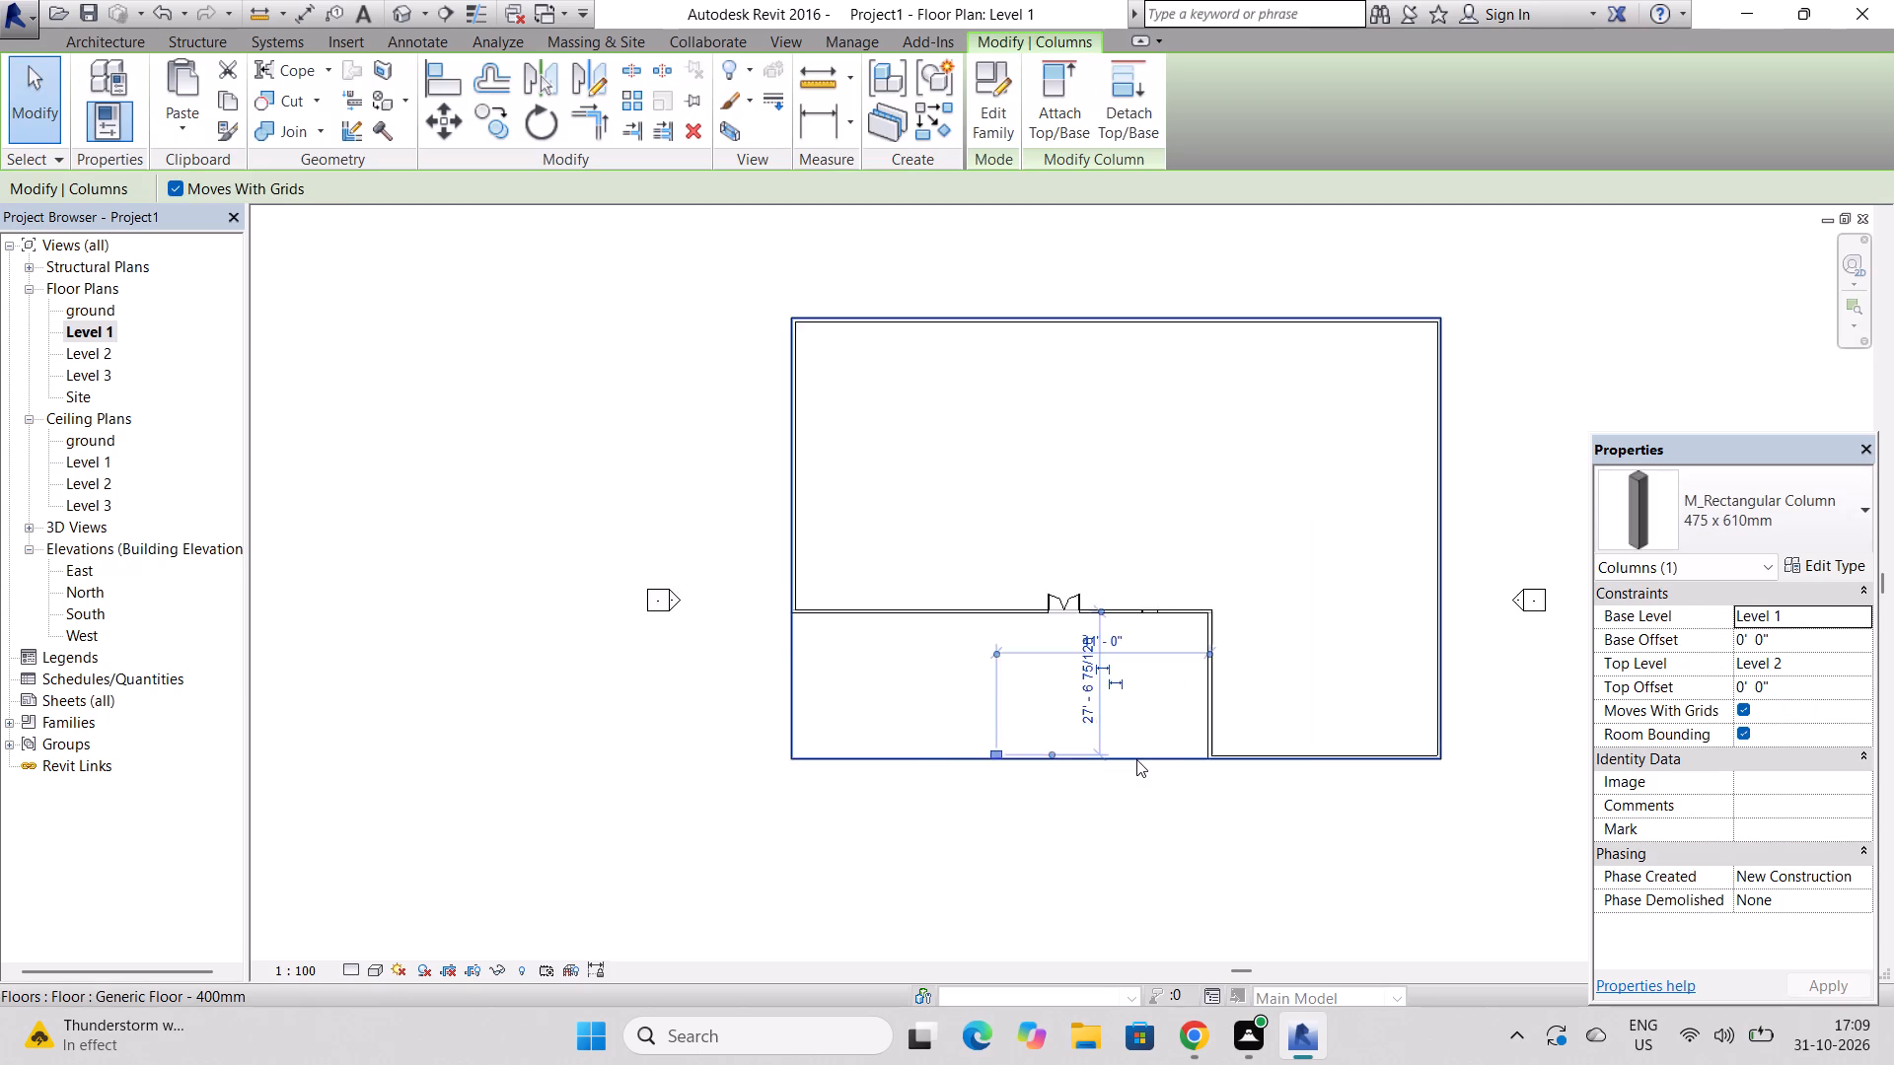
pyautogui.scroll(11, 1136, 759)
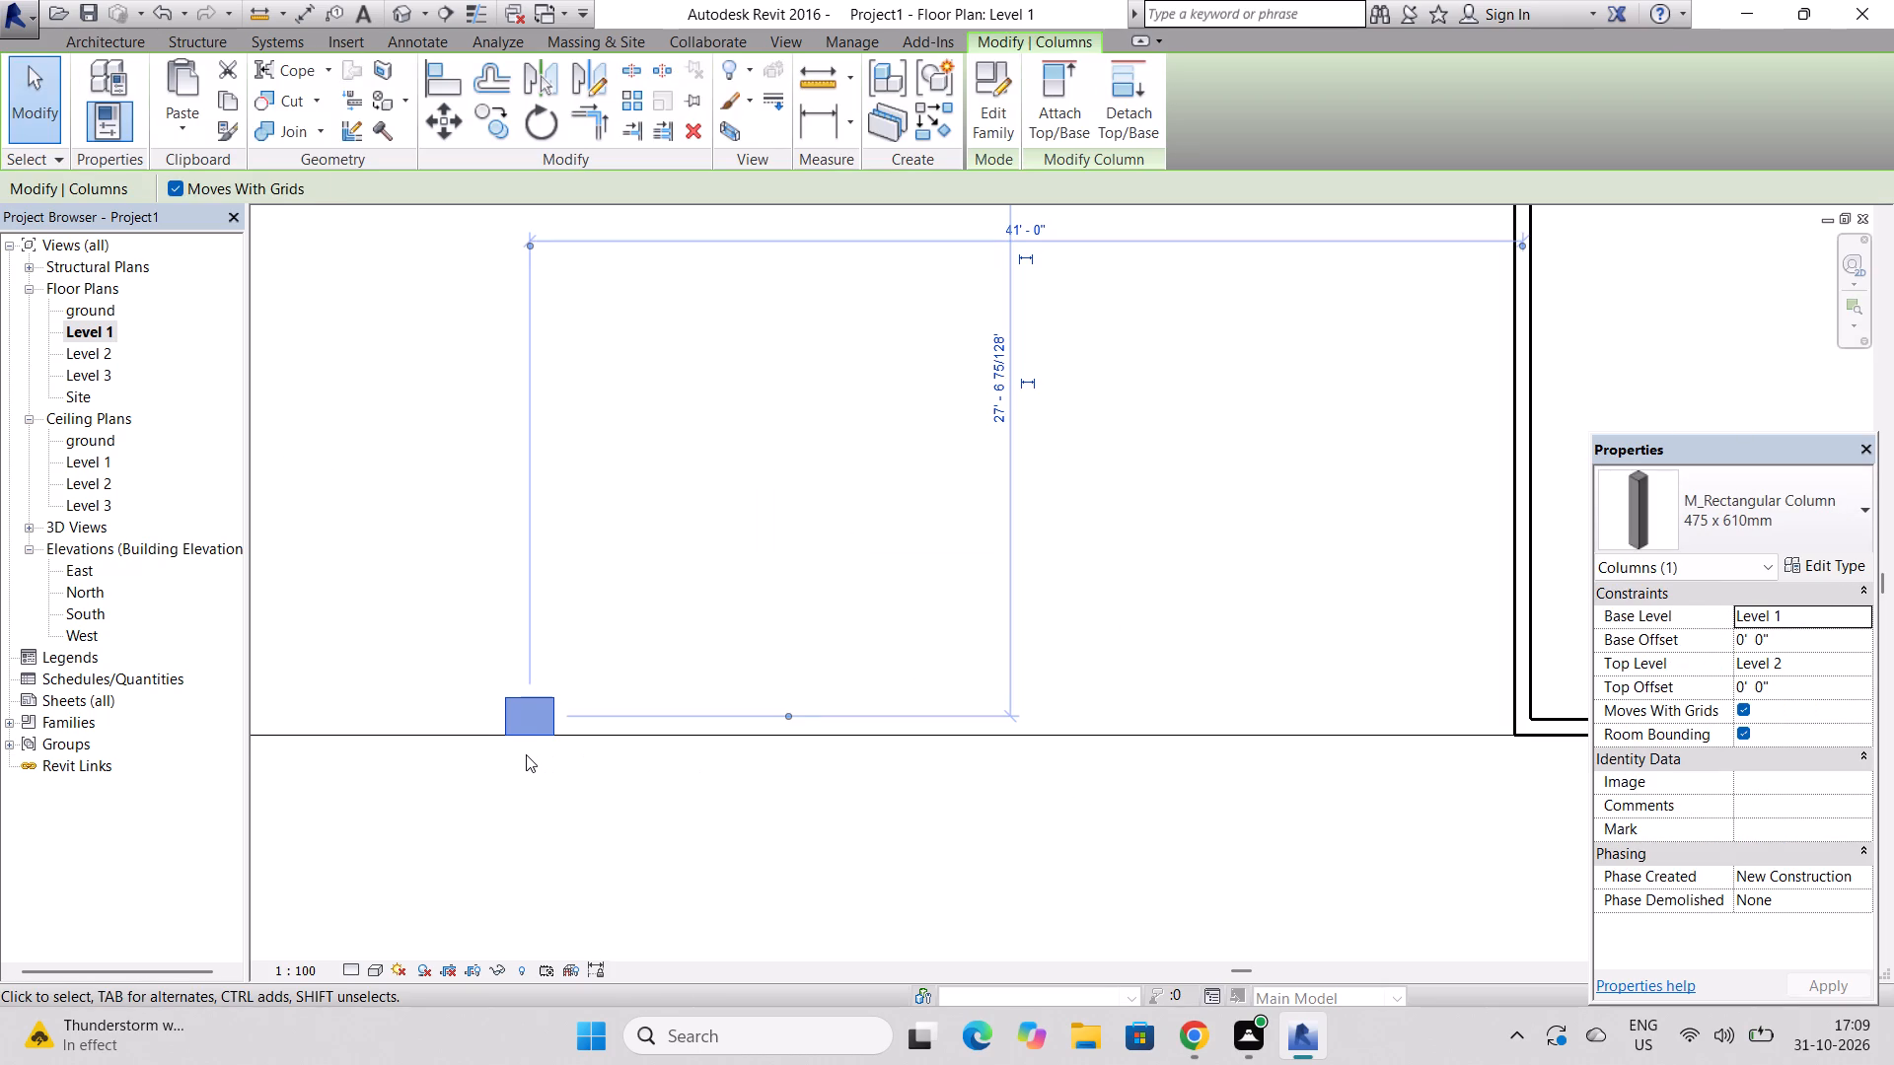
pyautogui.scroll(1, 526, 754)
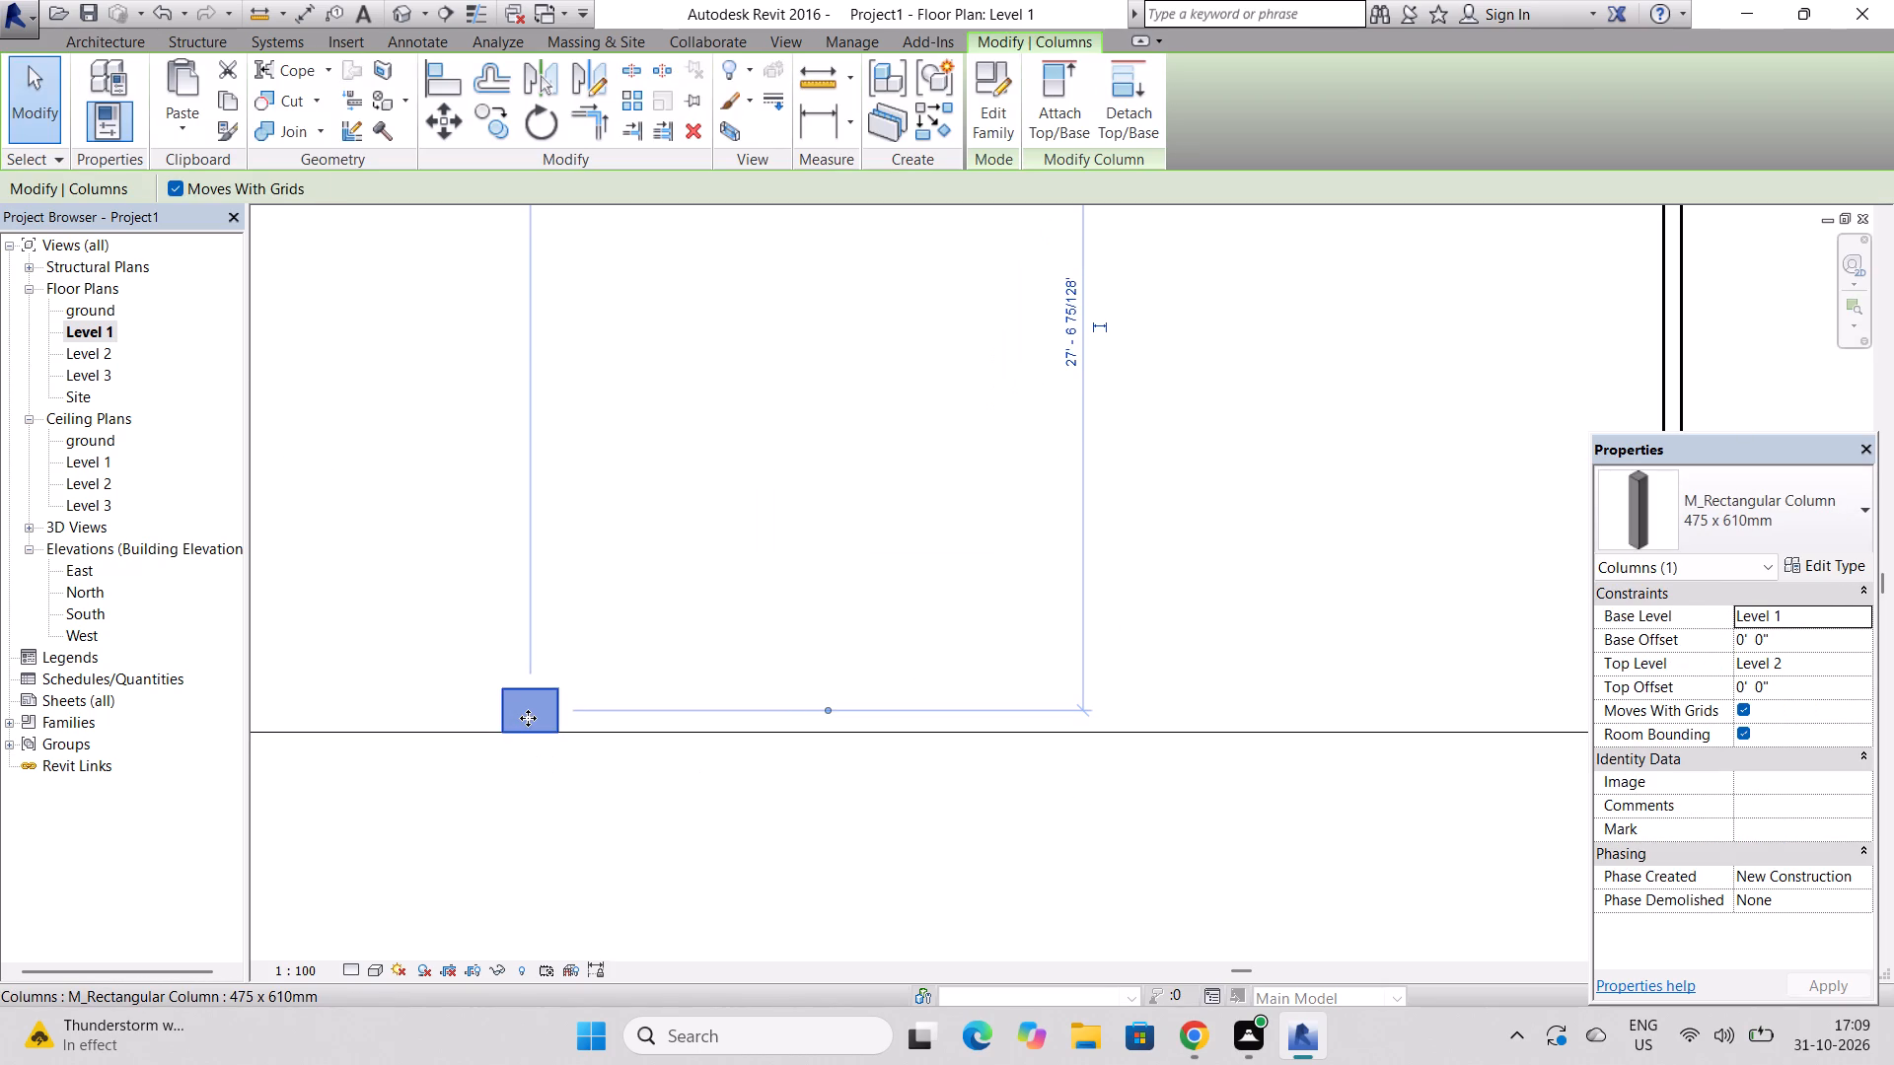
pyautogui.moveTo(528, 718); pyautogui.dragTo(607, 708)
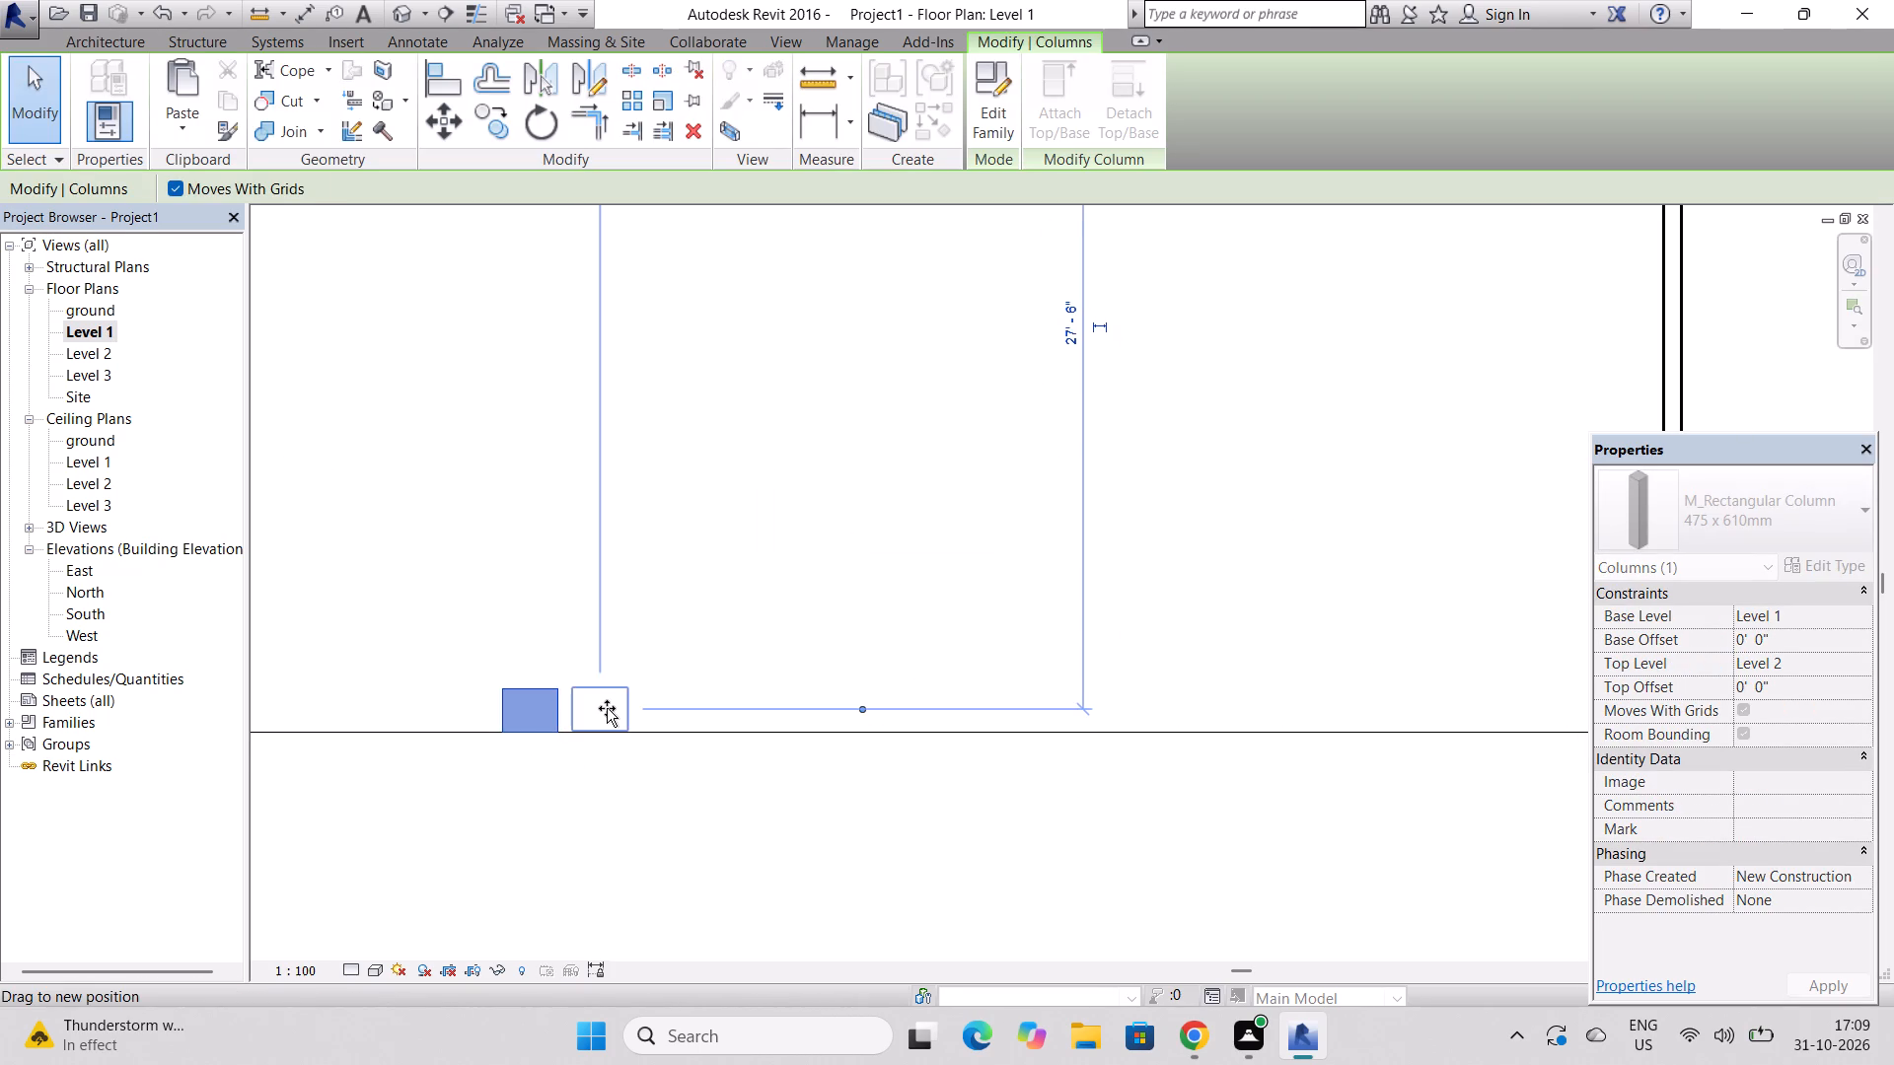
pyautogui.moveTo(607, 708); pyautogui.dragTo(607, 715)
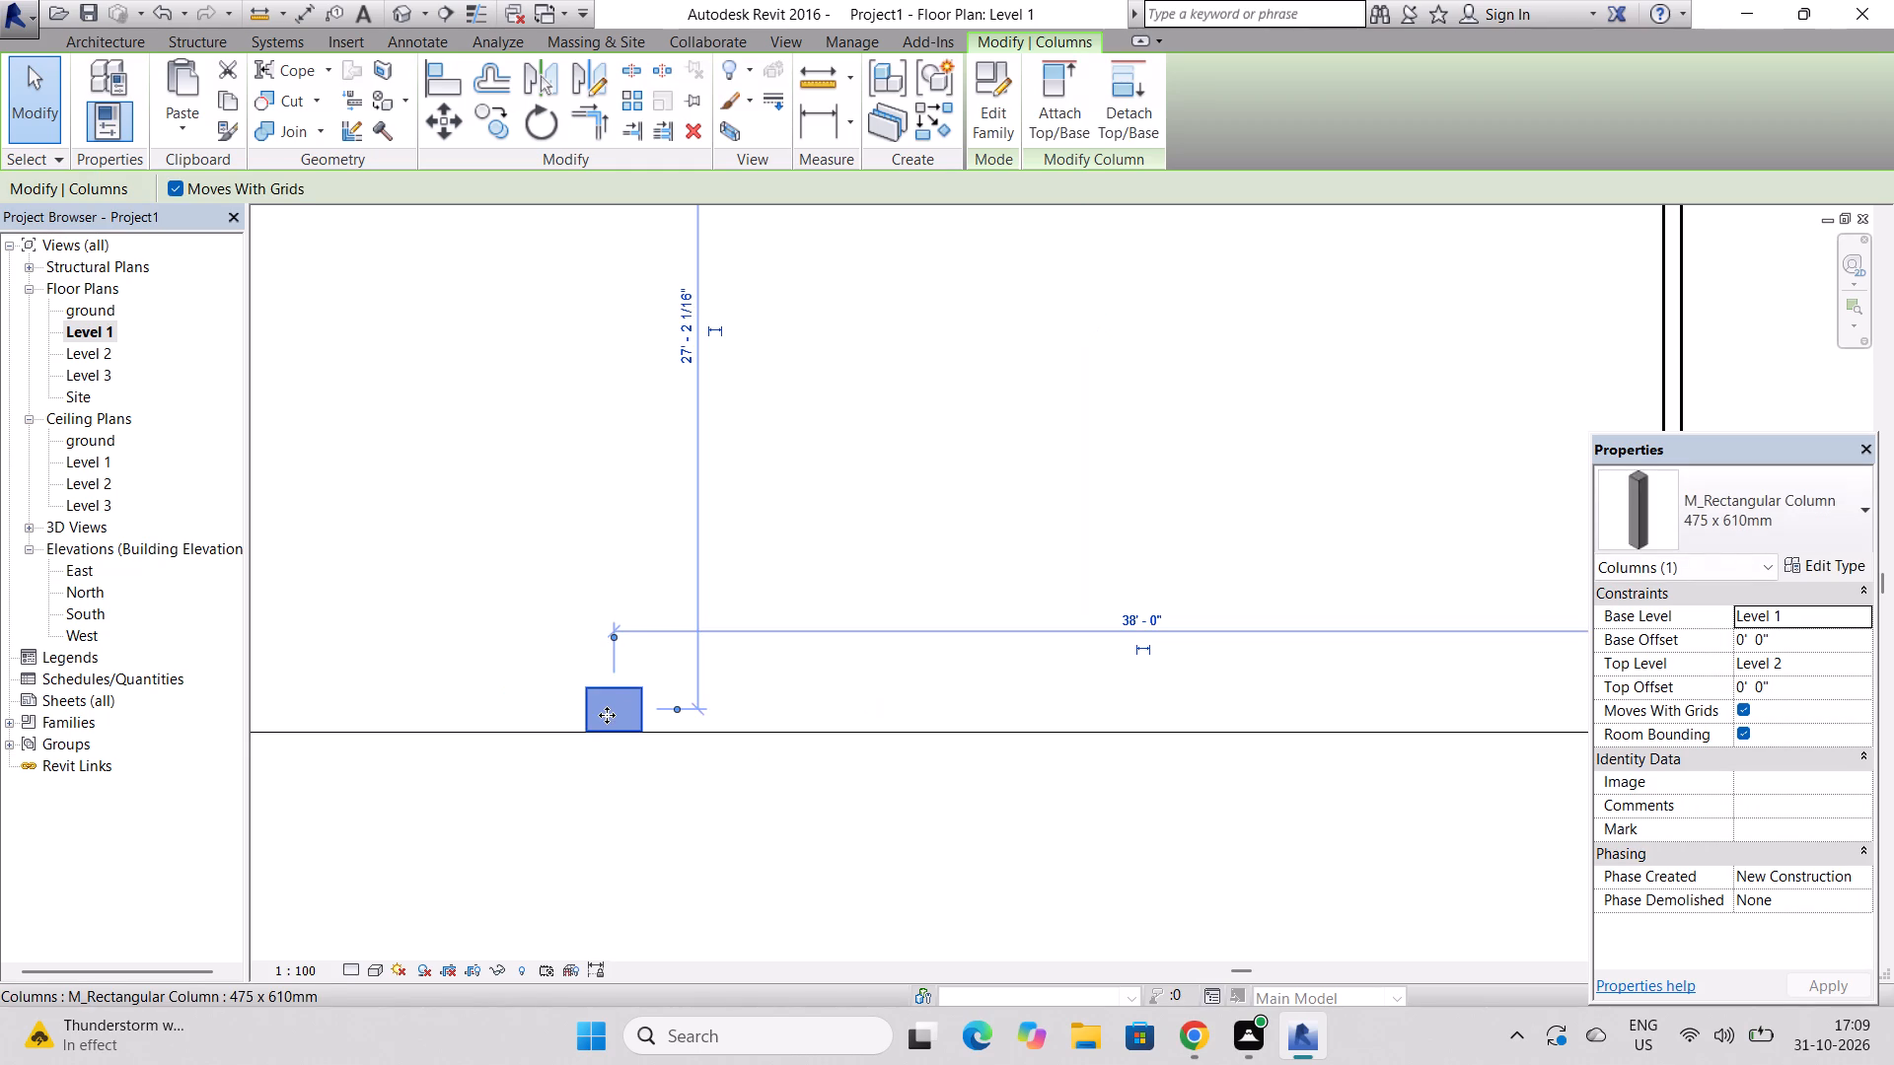
# In the South elevation, raise the Level 1 compound ceiling to a 9' 10" height offset, its top aligned with Level 2.
pyautogui.click(402, 22)
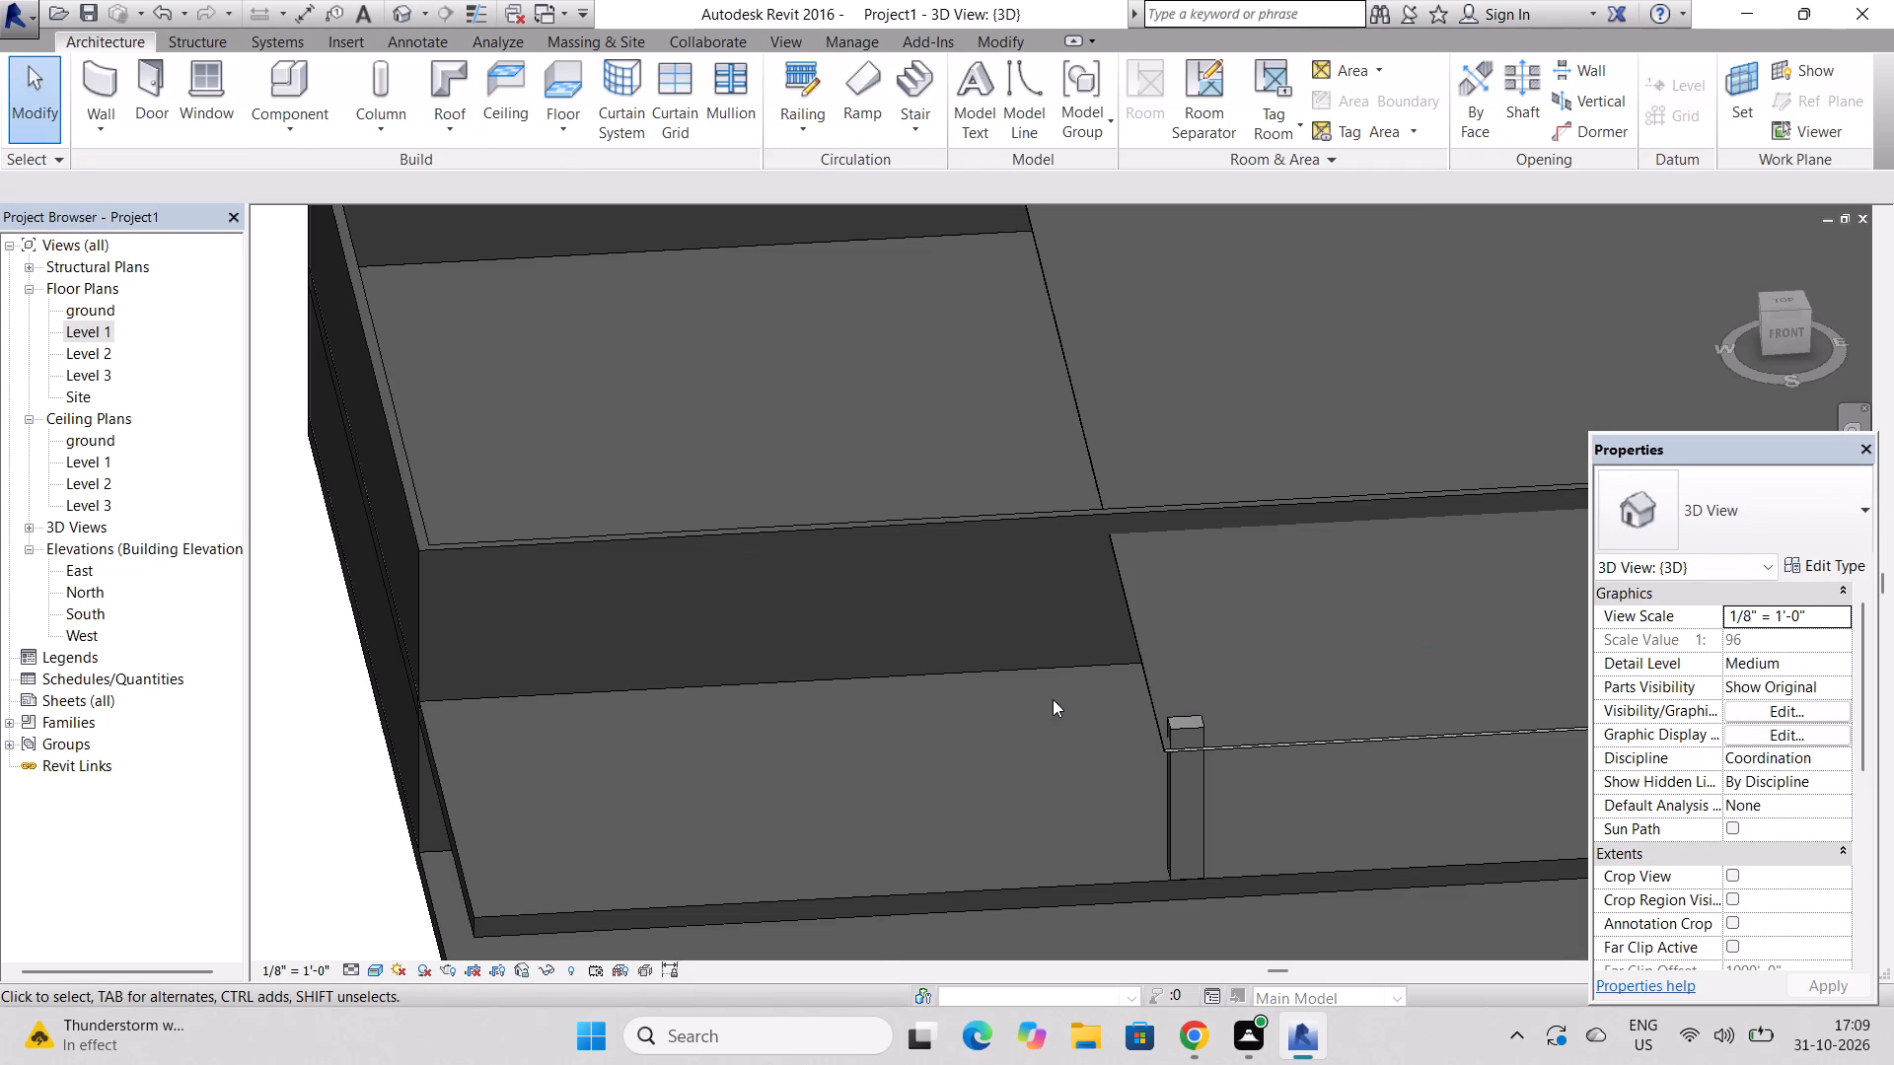
pyautogui.scroll(4, 1053, 699)
pyautogui.scroll(-8, 1053, 699)
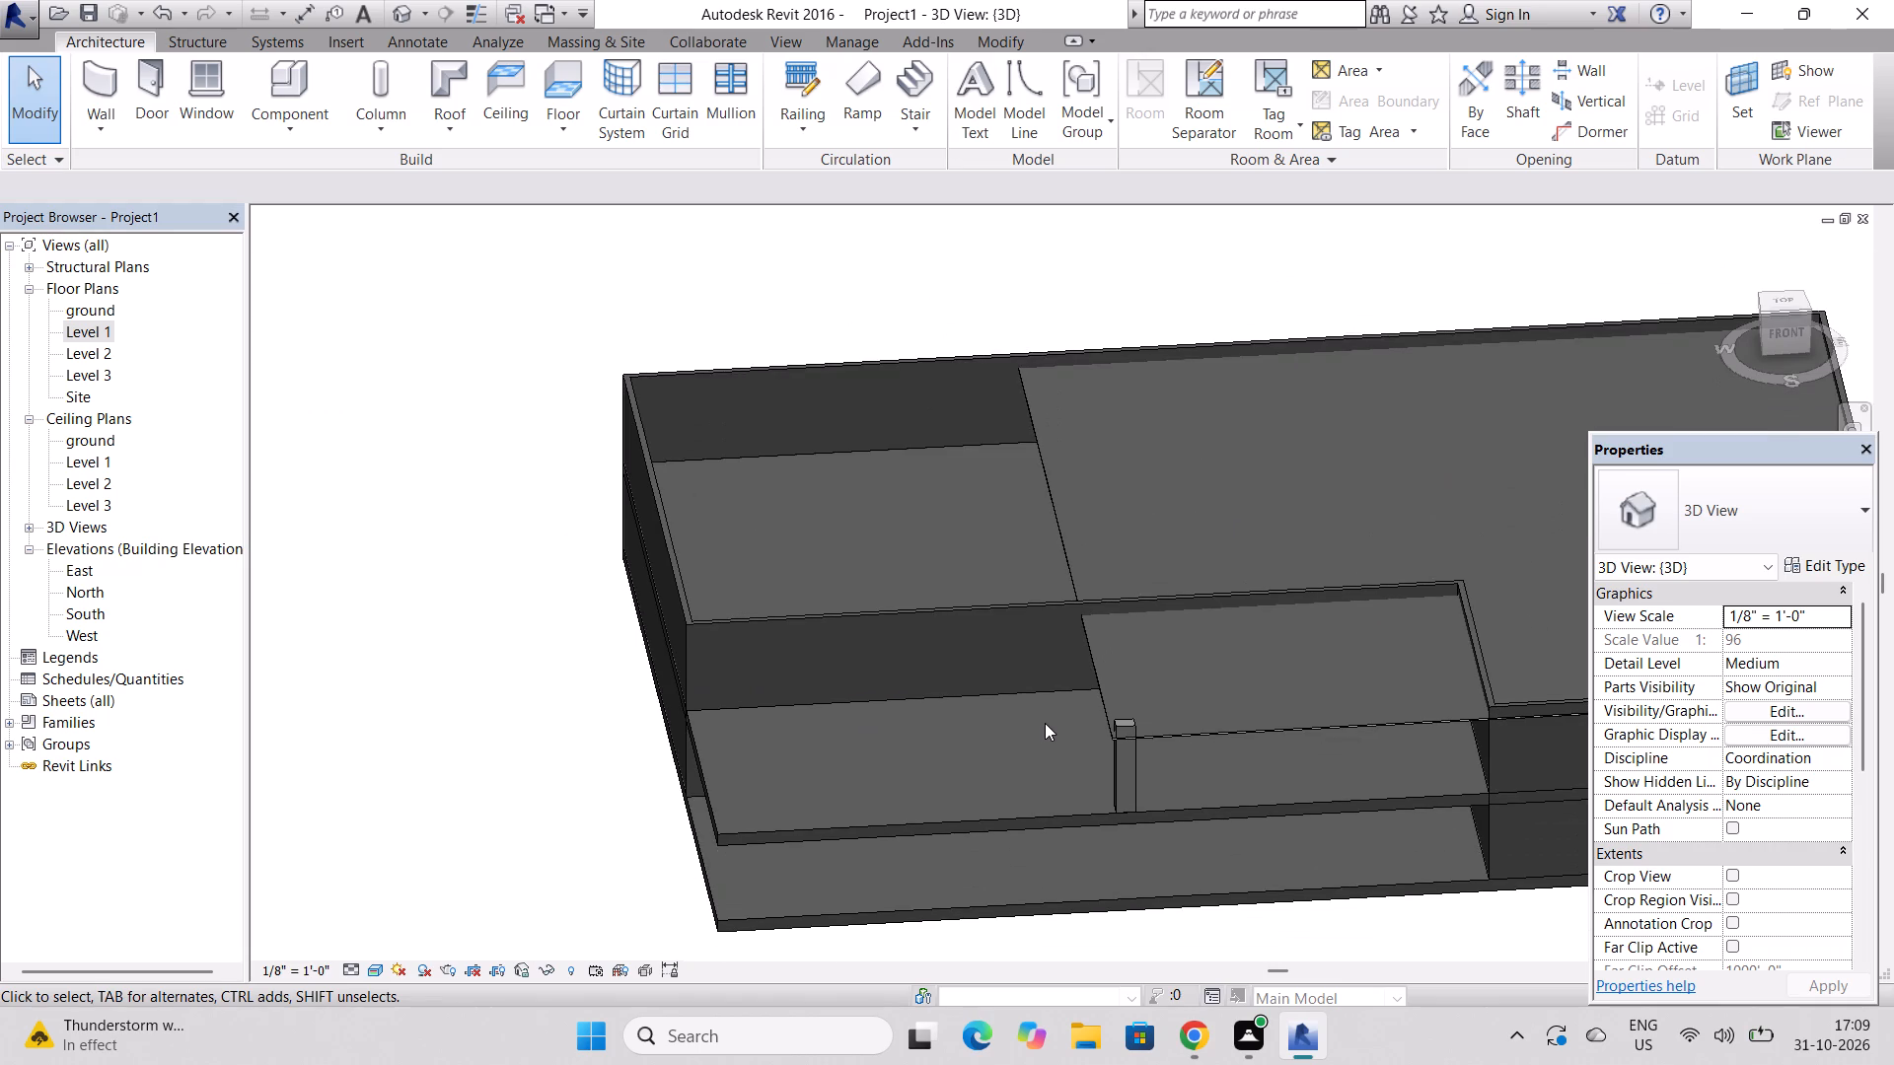
pyautogui.click(1101, 677)
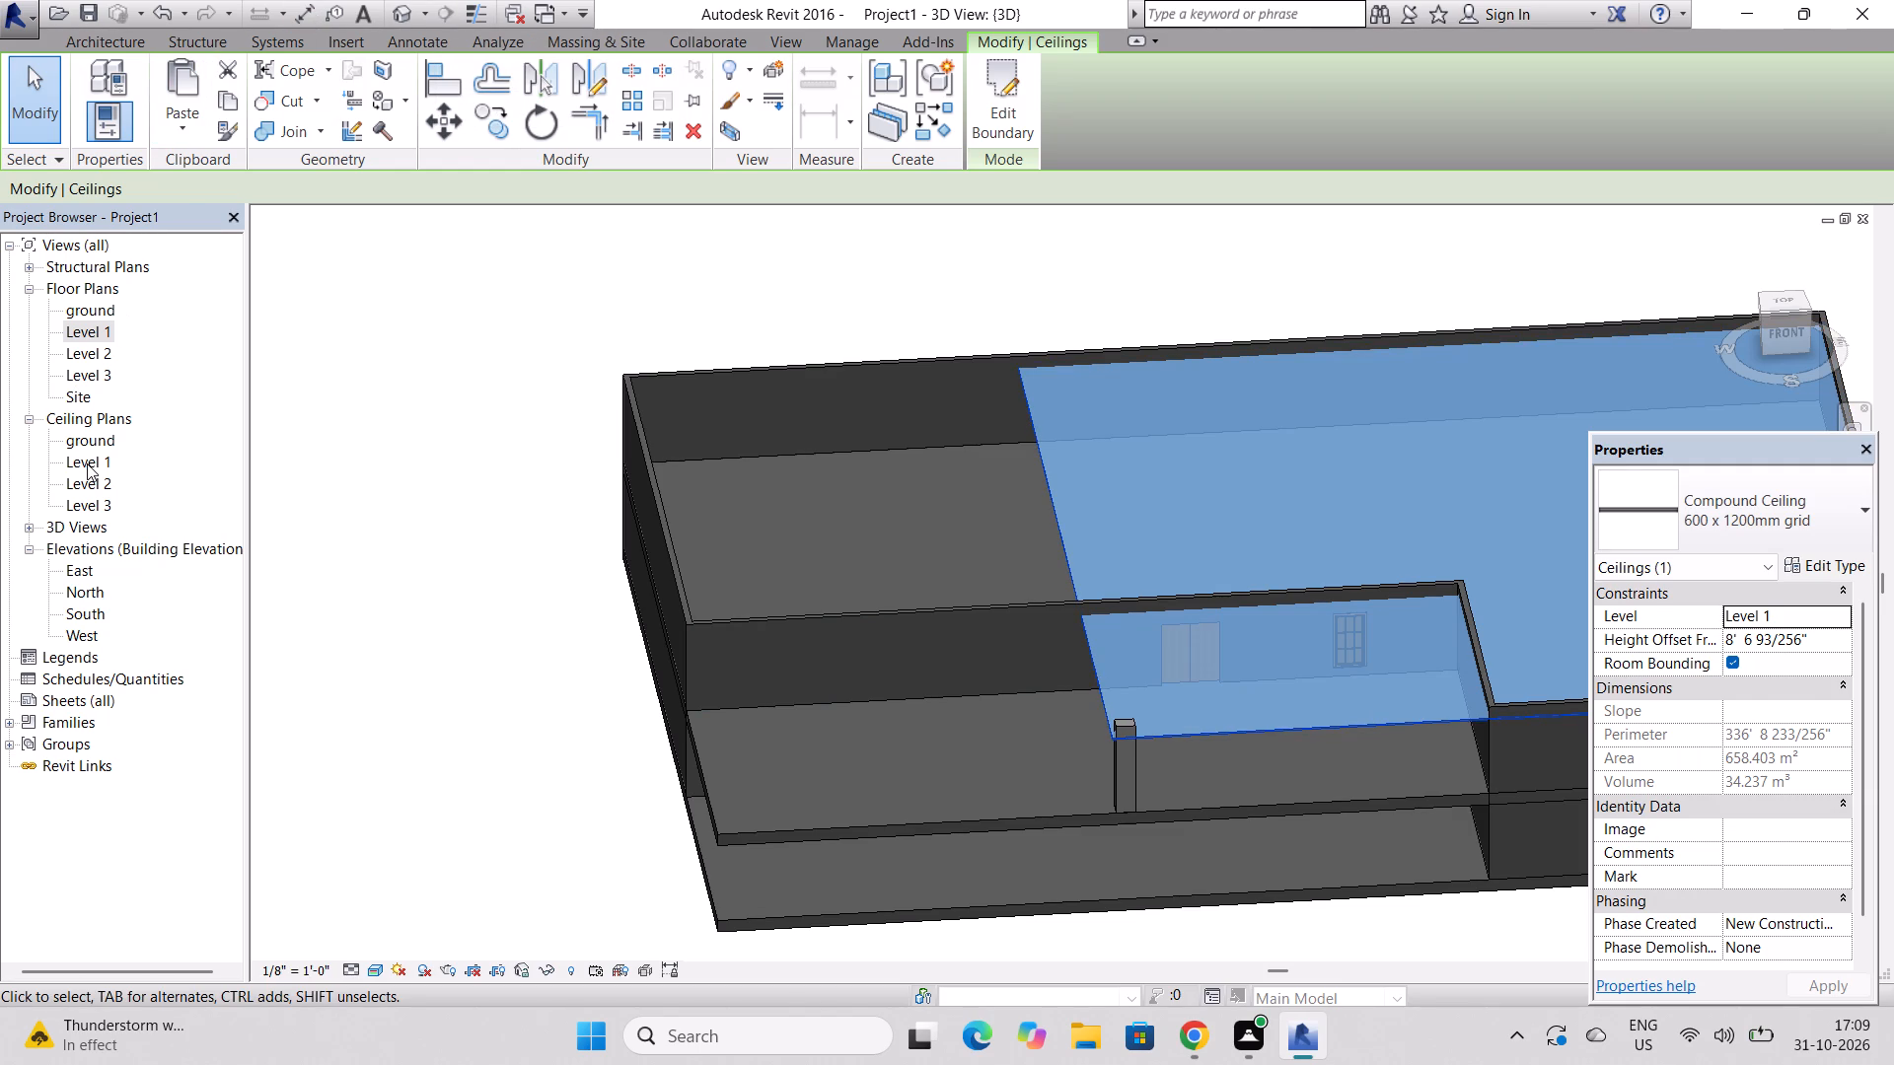
pyautogui.doubleClick(100, 607)
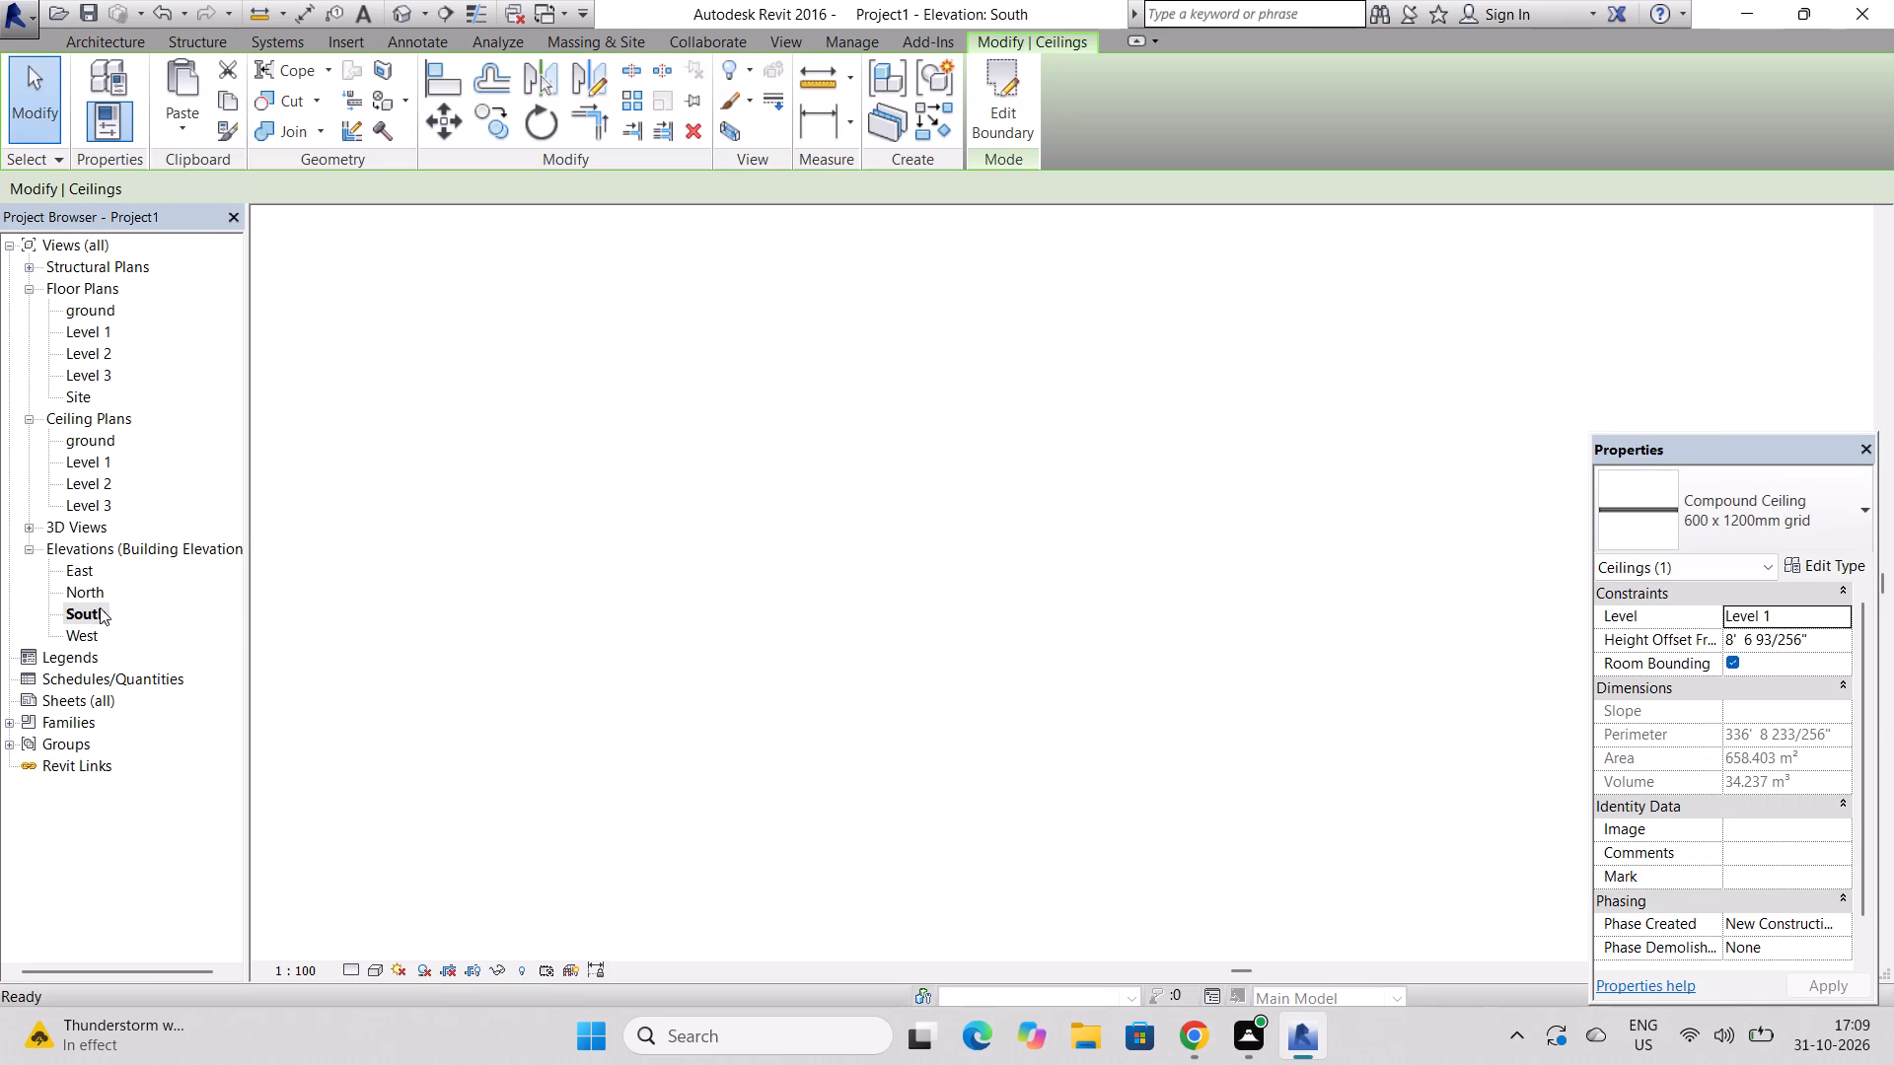
pyautogui.scroll(7, 768, 494)
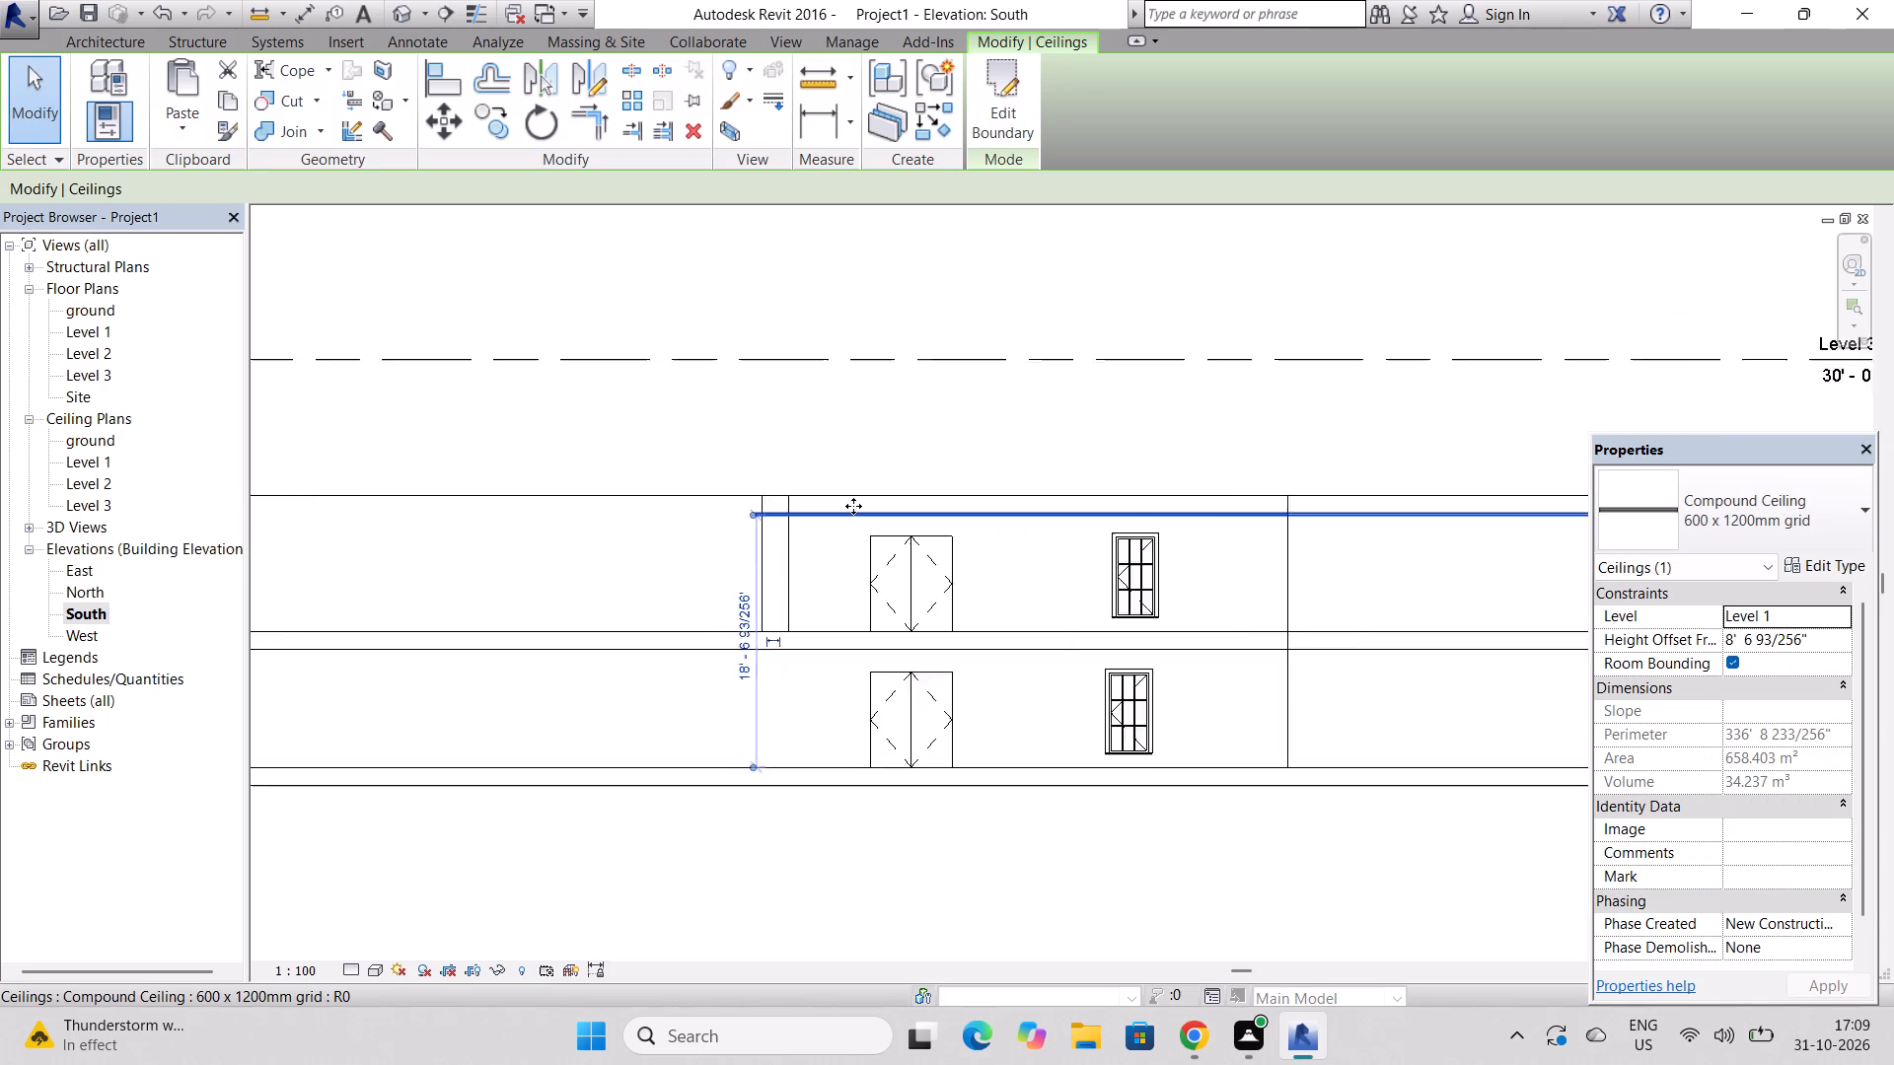
pyautogui.scroll(7, 853, 506)
pyautogui.scroll(4, 583, 500)
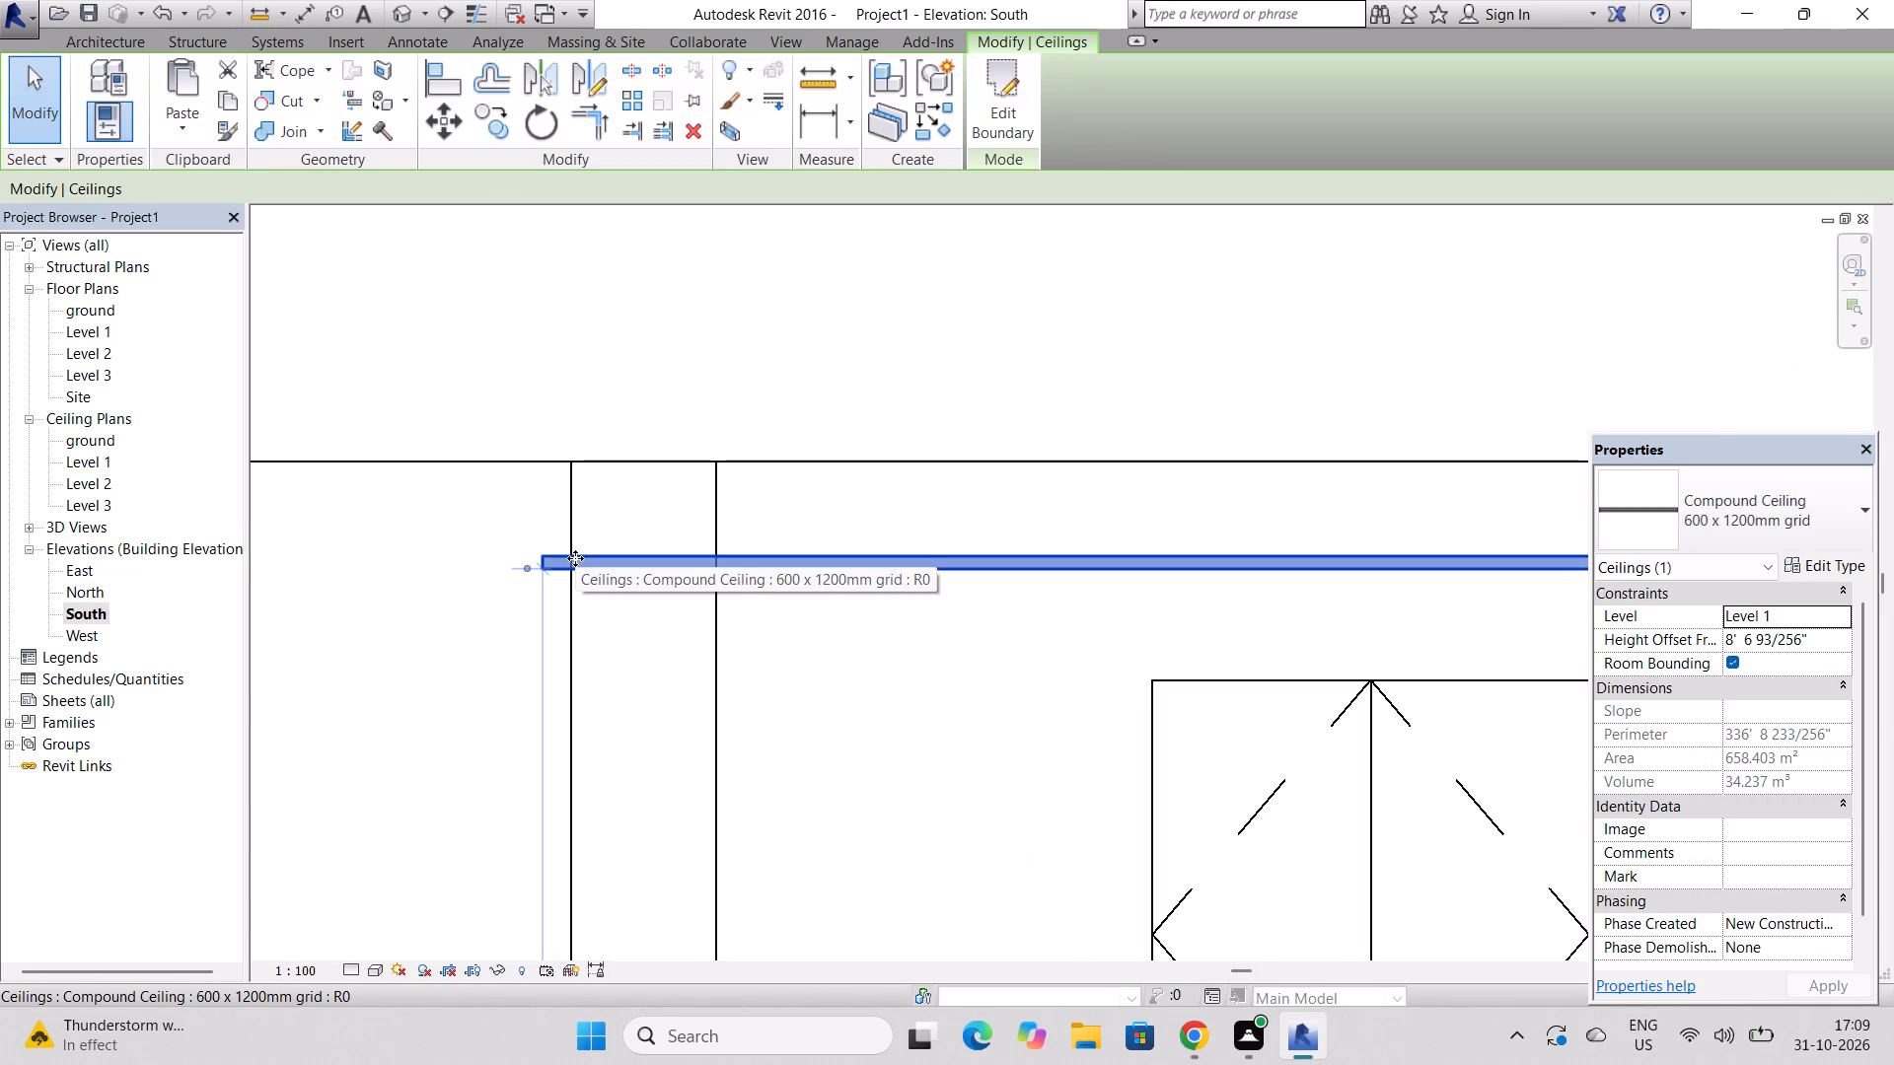
pyautogui.moveTo(575, 558); pyautogui.dragTo(576, 493)
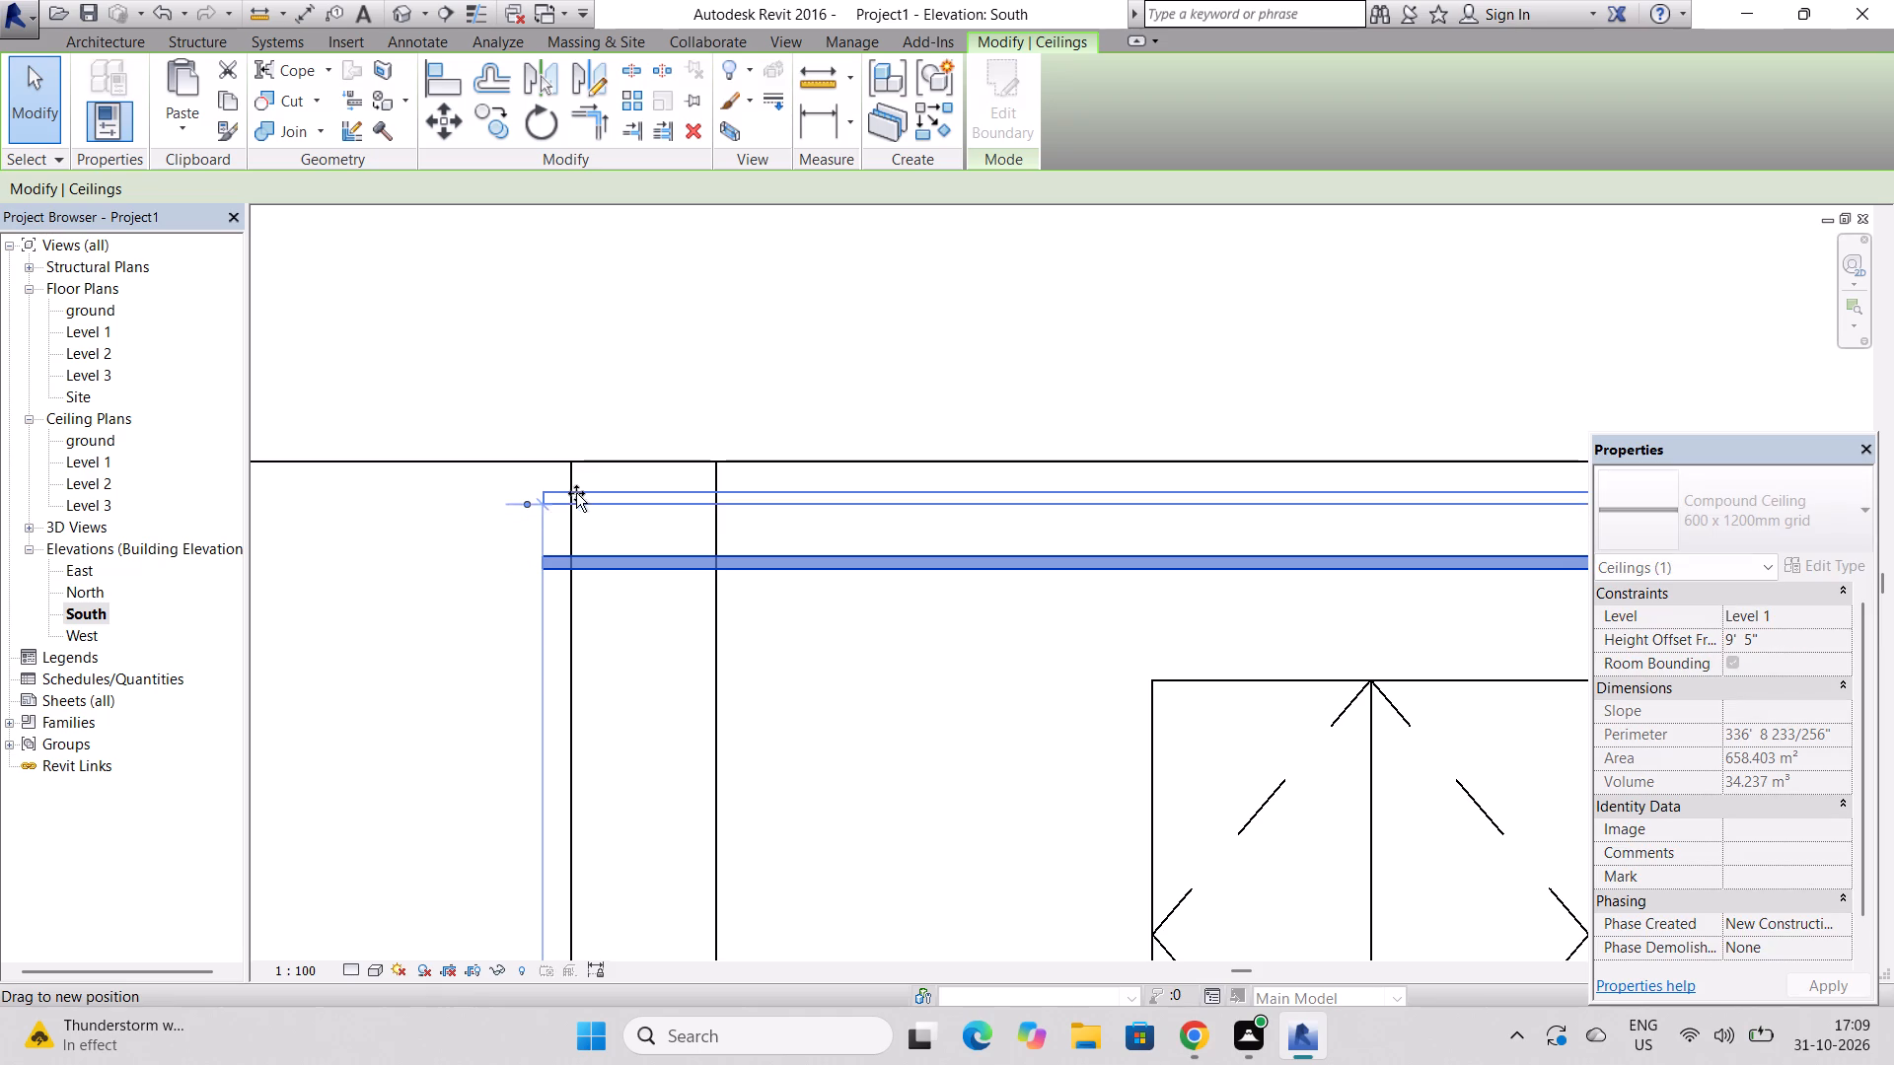
pyautogui.moveTo(576, 493); pyautogui.dragTo(575, 461)
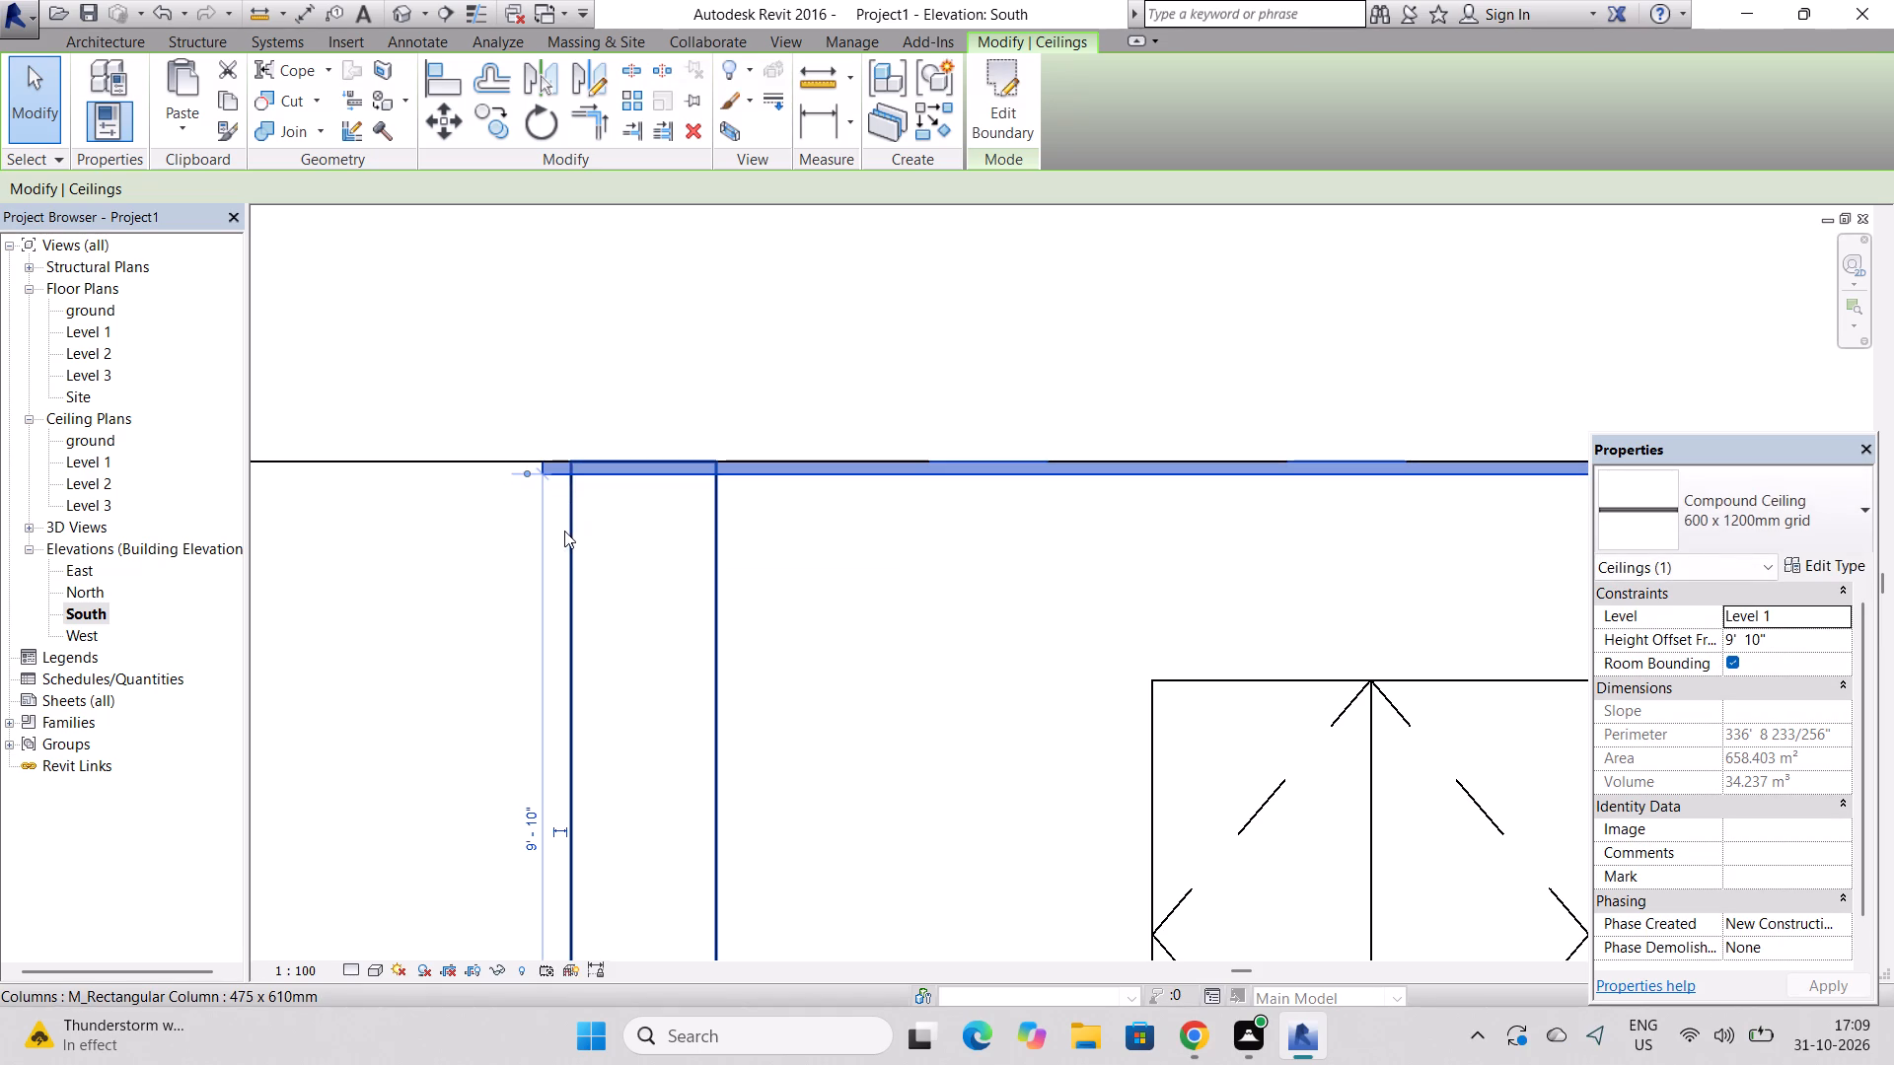
# Examine the raised ceiling's edge against the terrace column top, wall top and Level 2 line in the South elevation.
pyautogui.scroll(1, 564, 531)
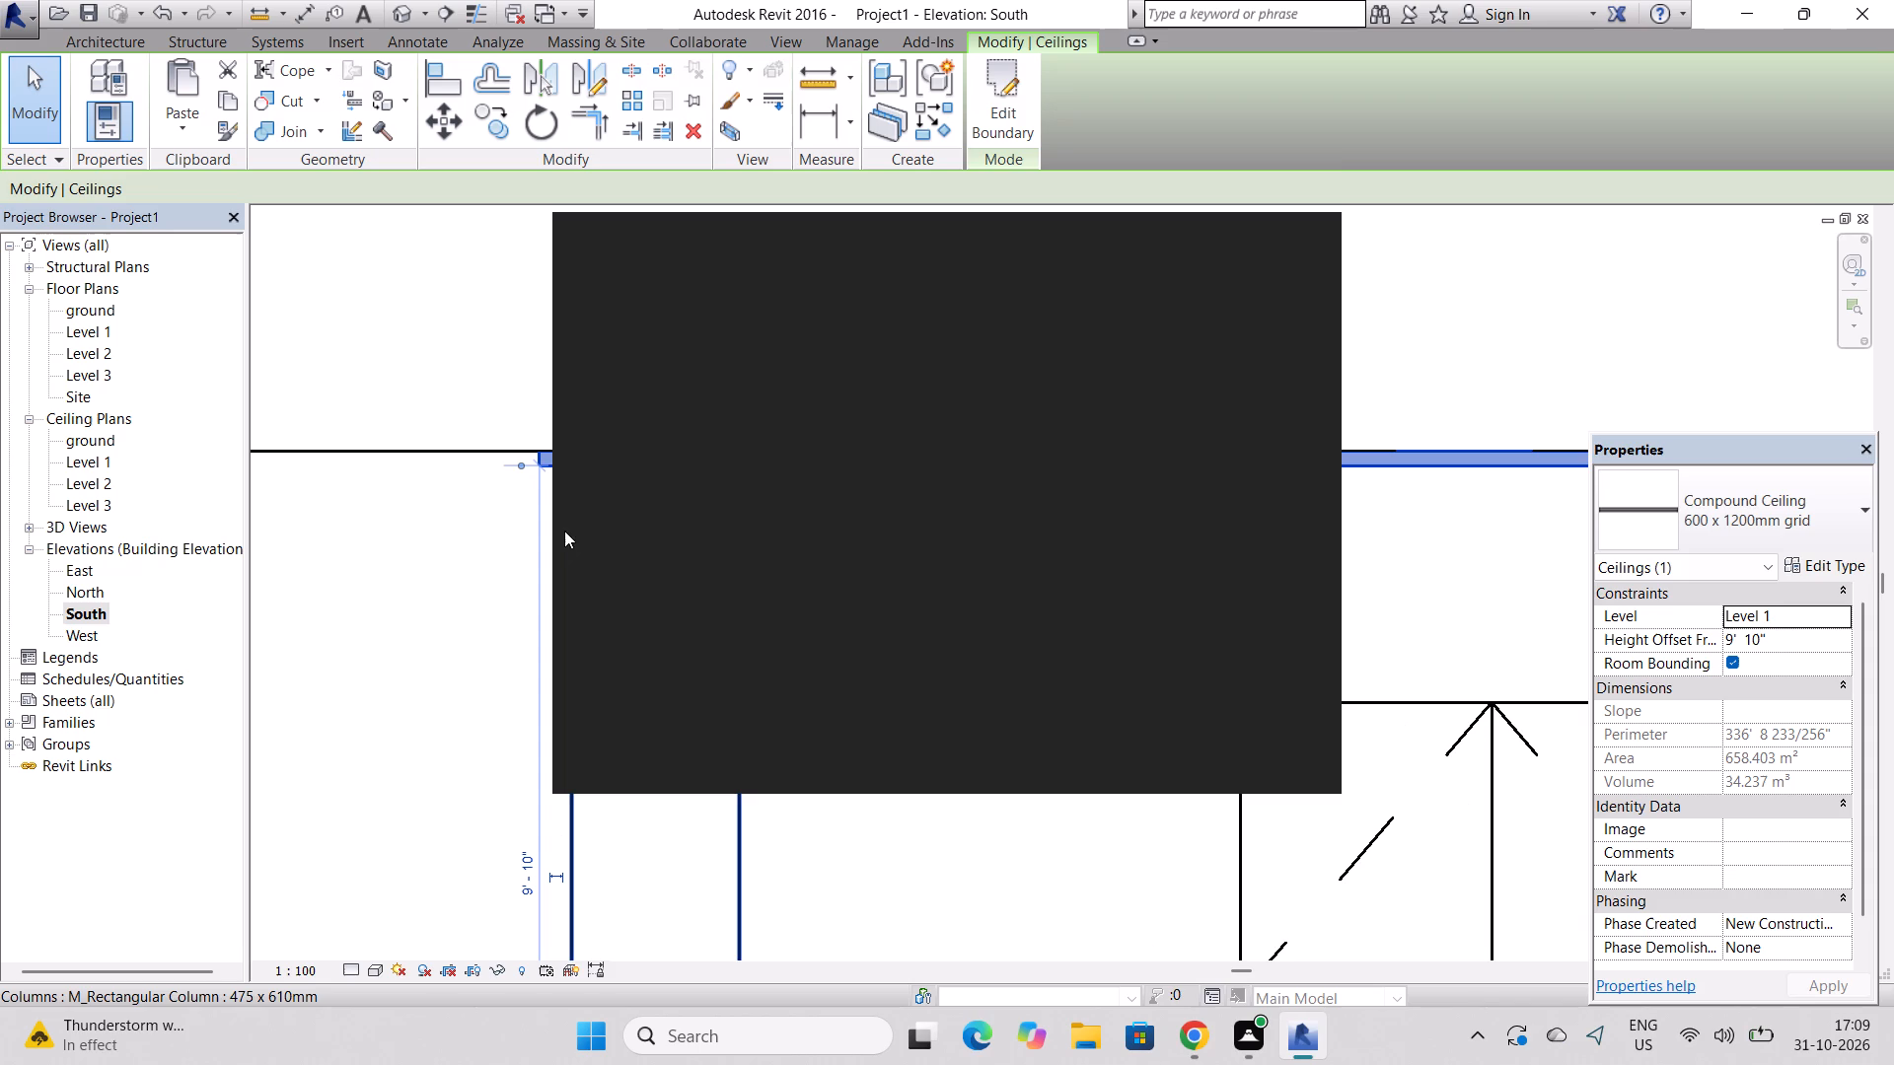
pyautogui.click(1298, 245)
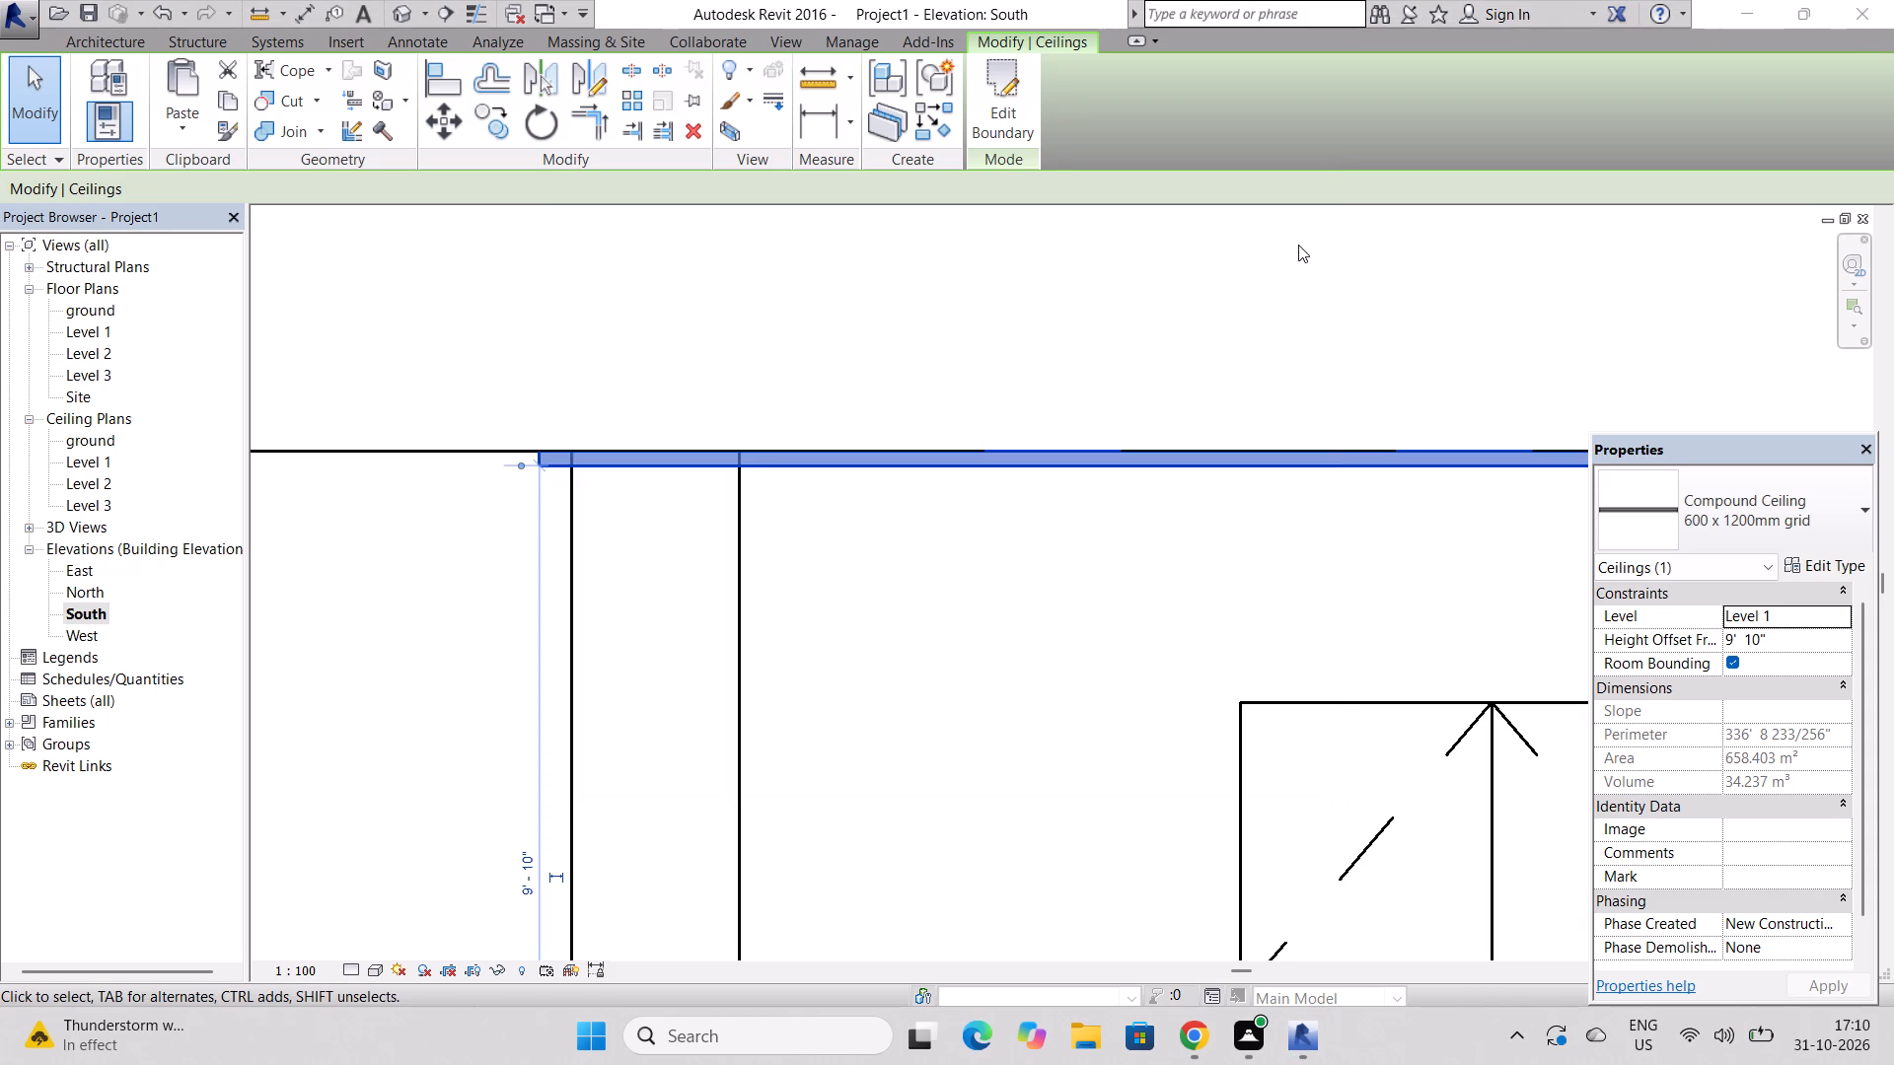
pyautogui.scroll(-8, 590, 465)
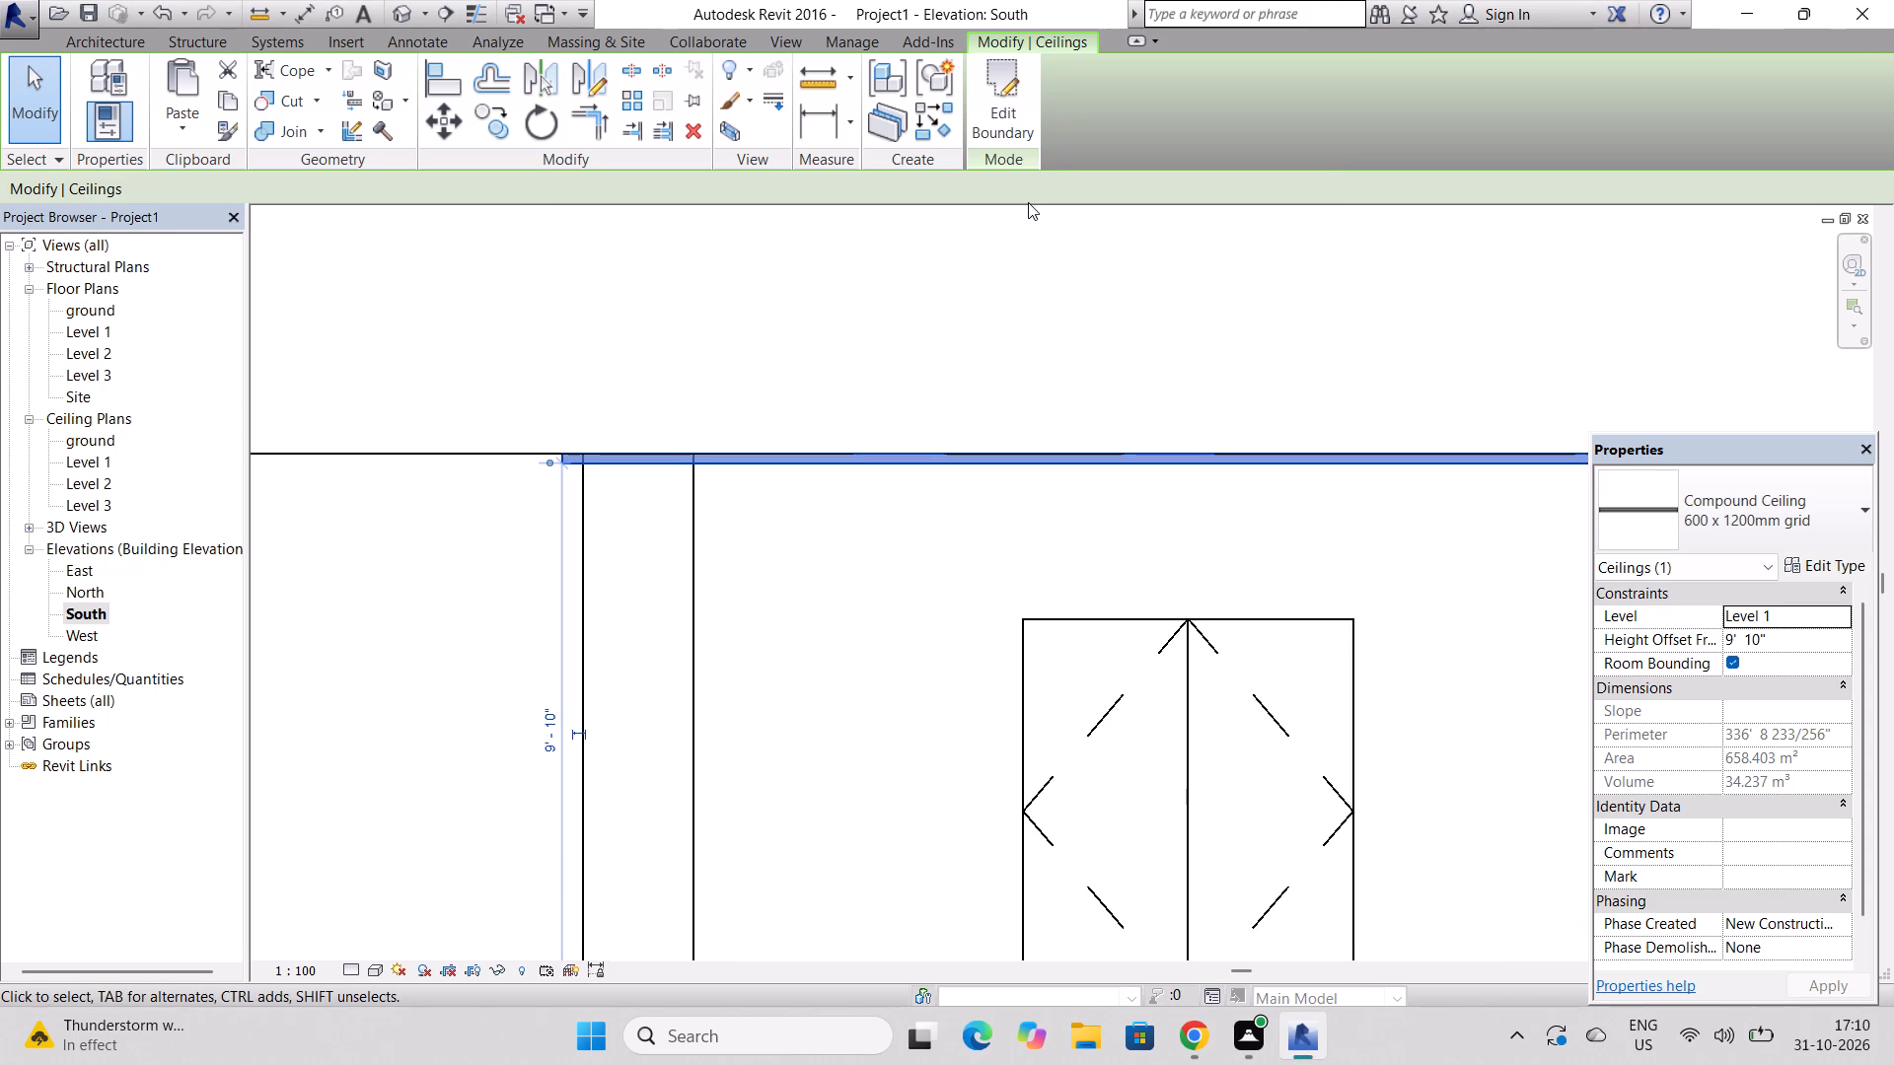
pyautogui.scroll(-5, 1028, 202)
pyautogui.scroll(-2, 1147, 346)
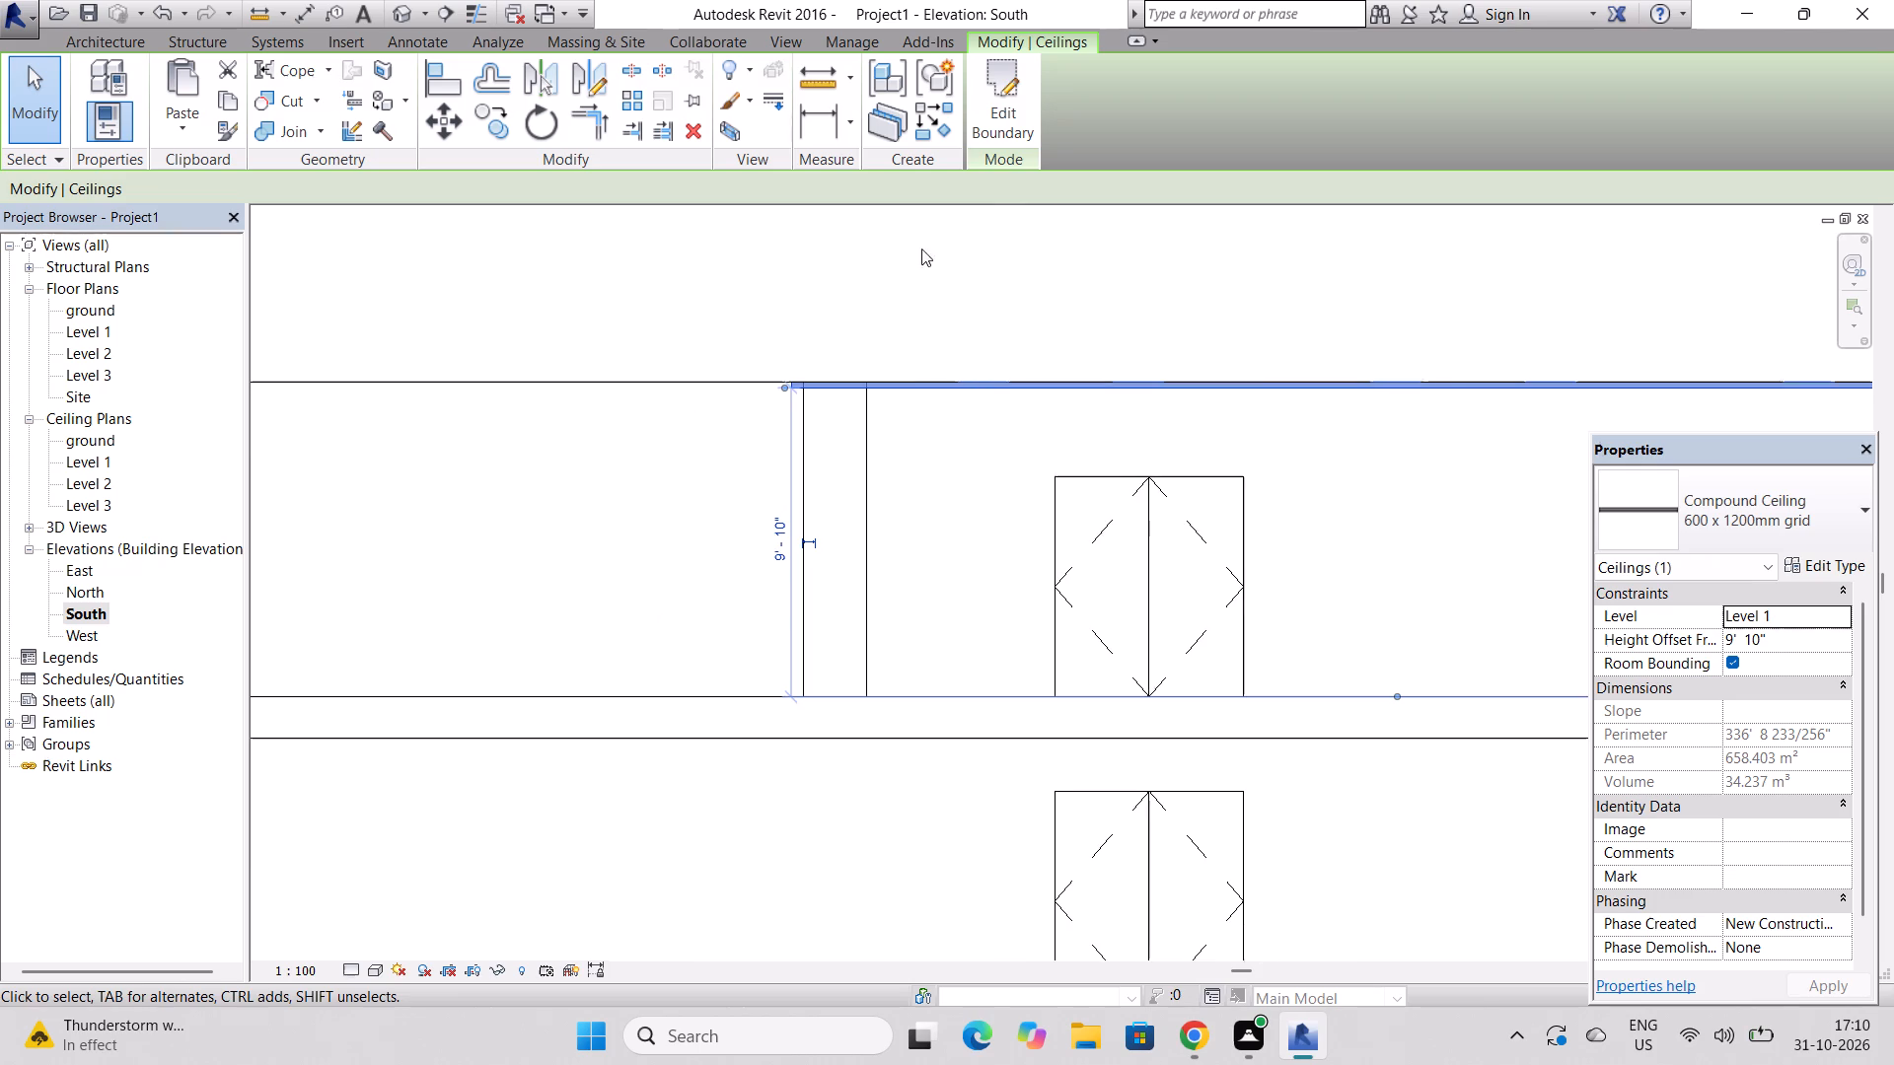
pyautogui.scroll(15, 779, 349)
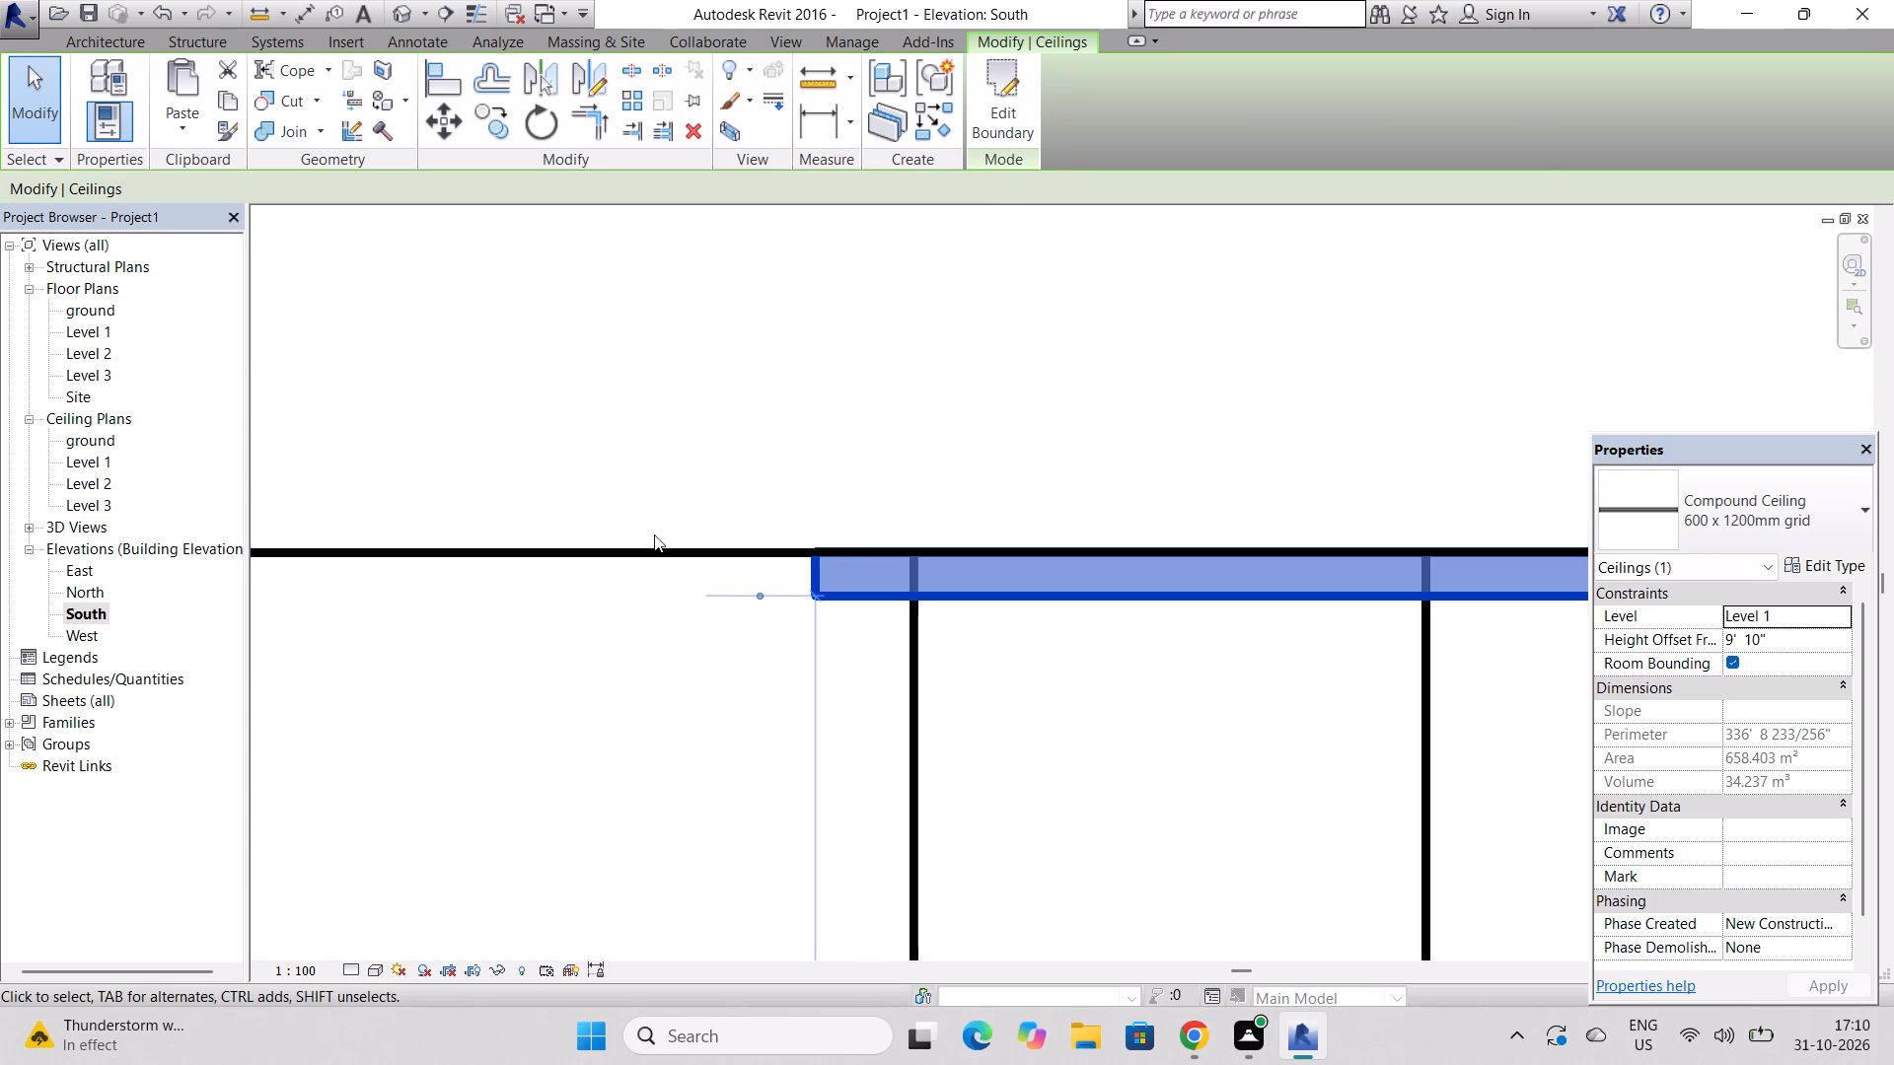
pyautogui.scroll(-18, 653, 536)
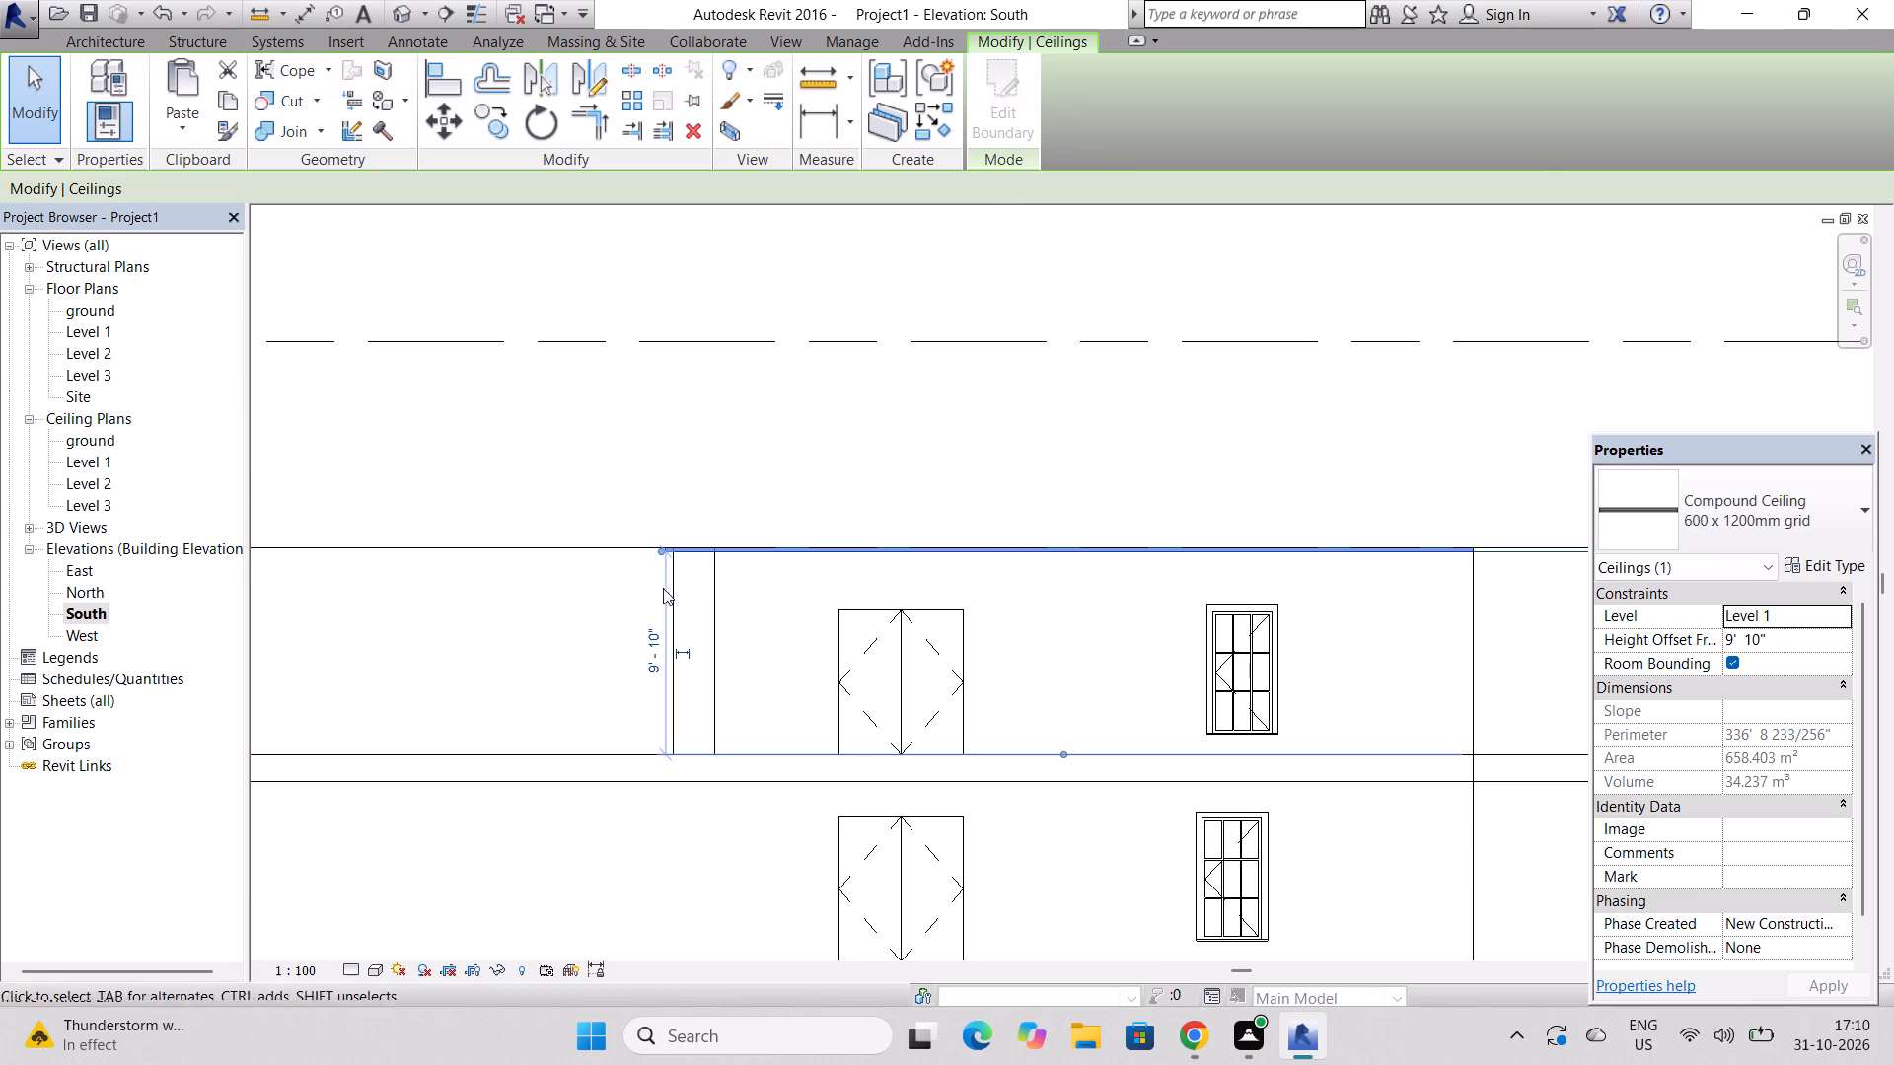
pyautogui.scroll(5, 690, 634)
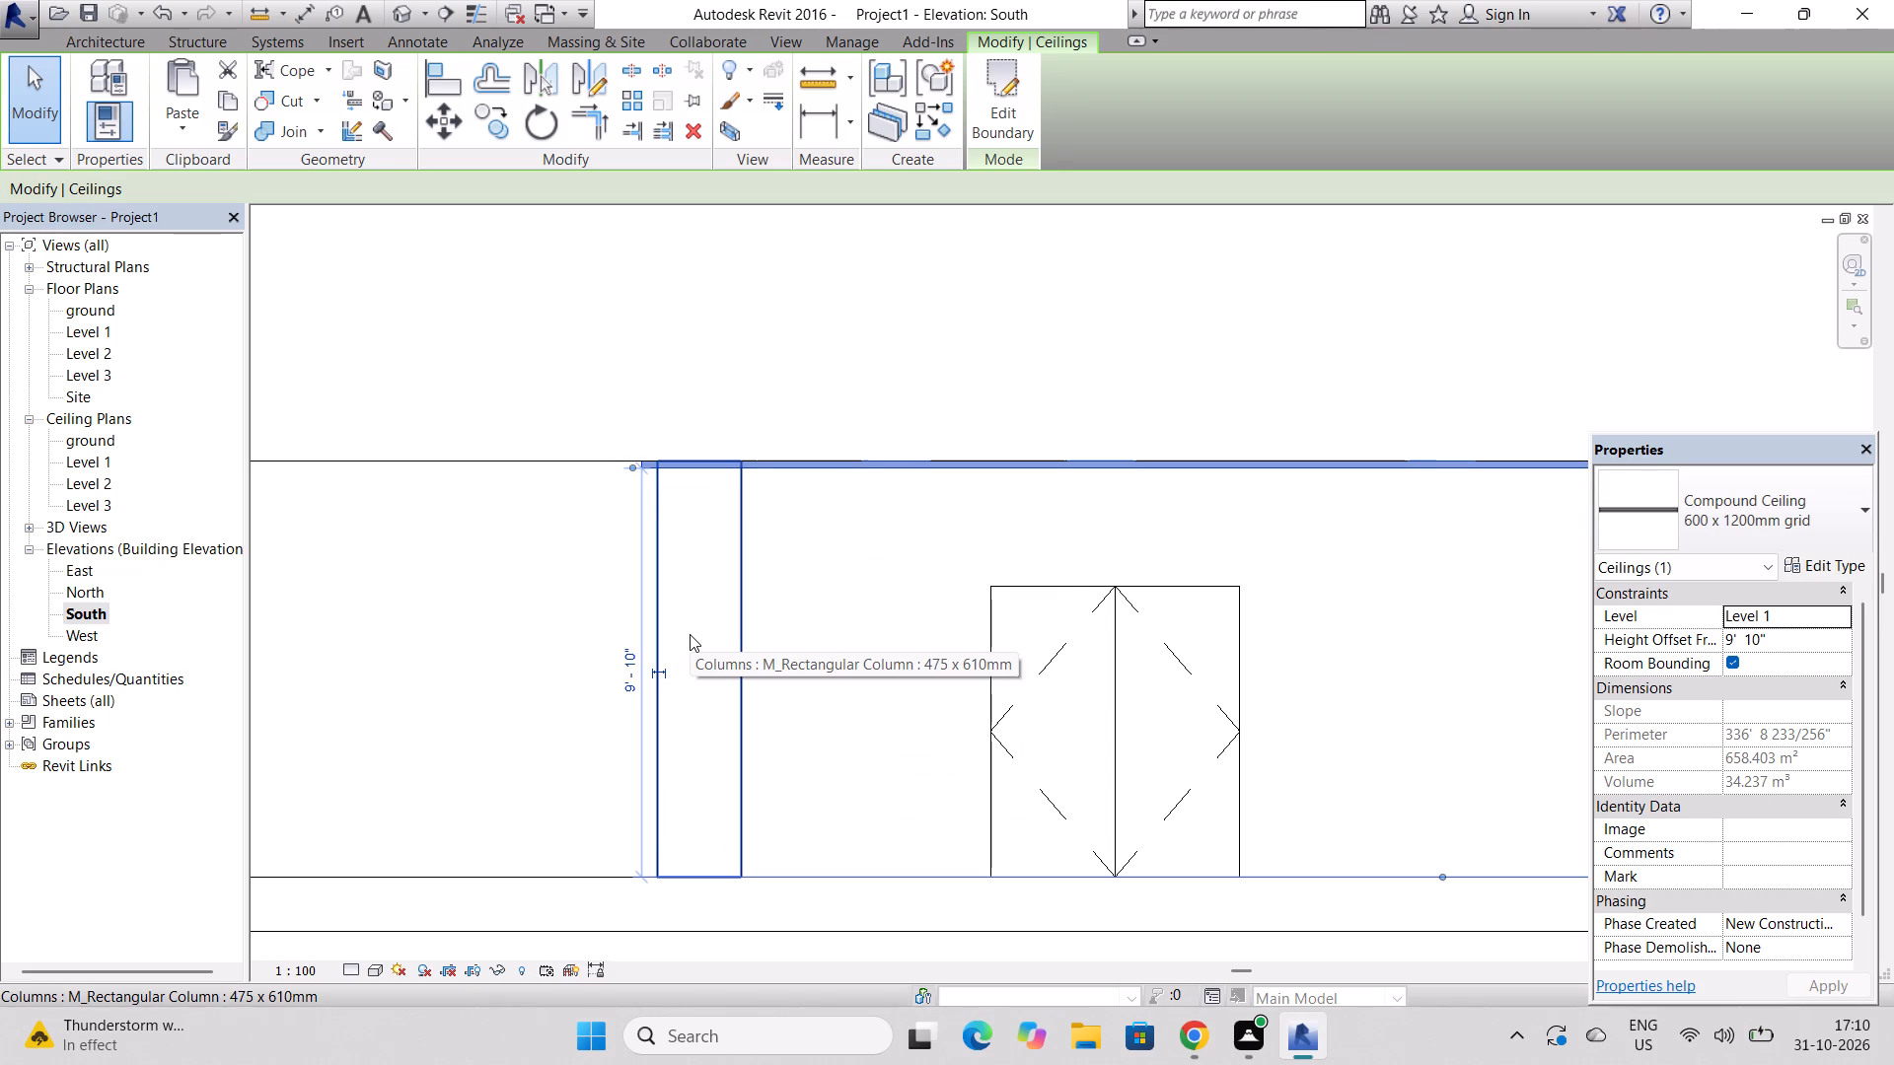
pyautogui.scroll(-10, 690, 634)
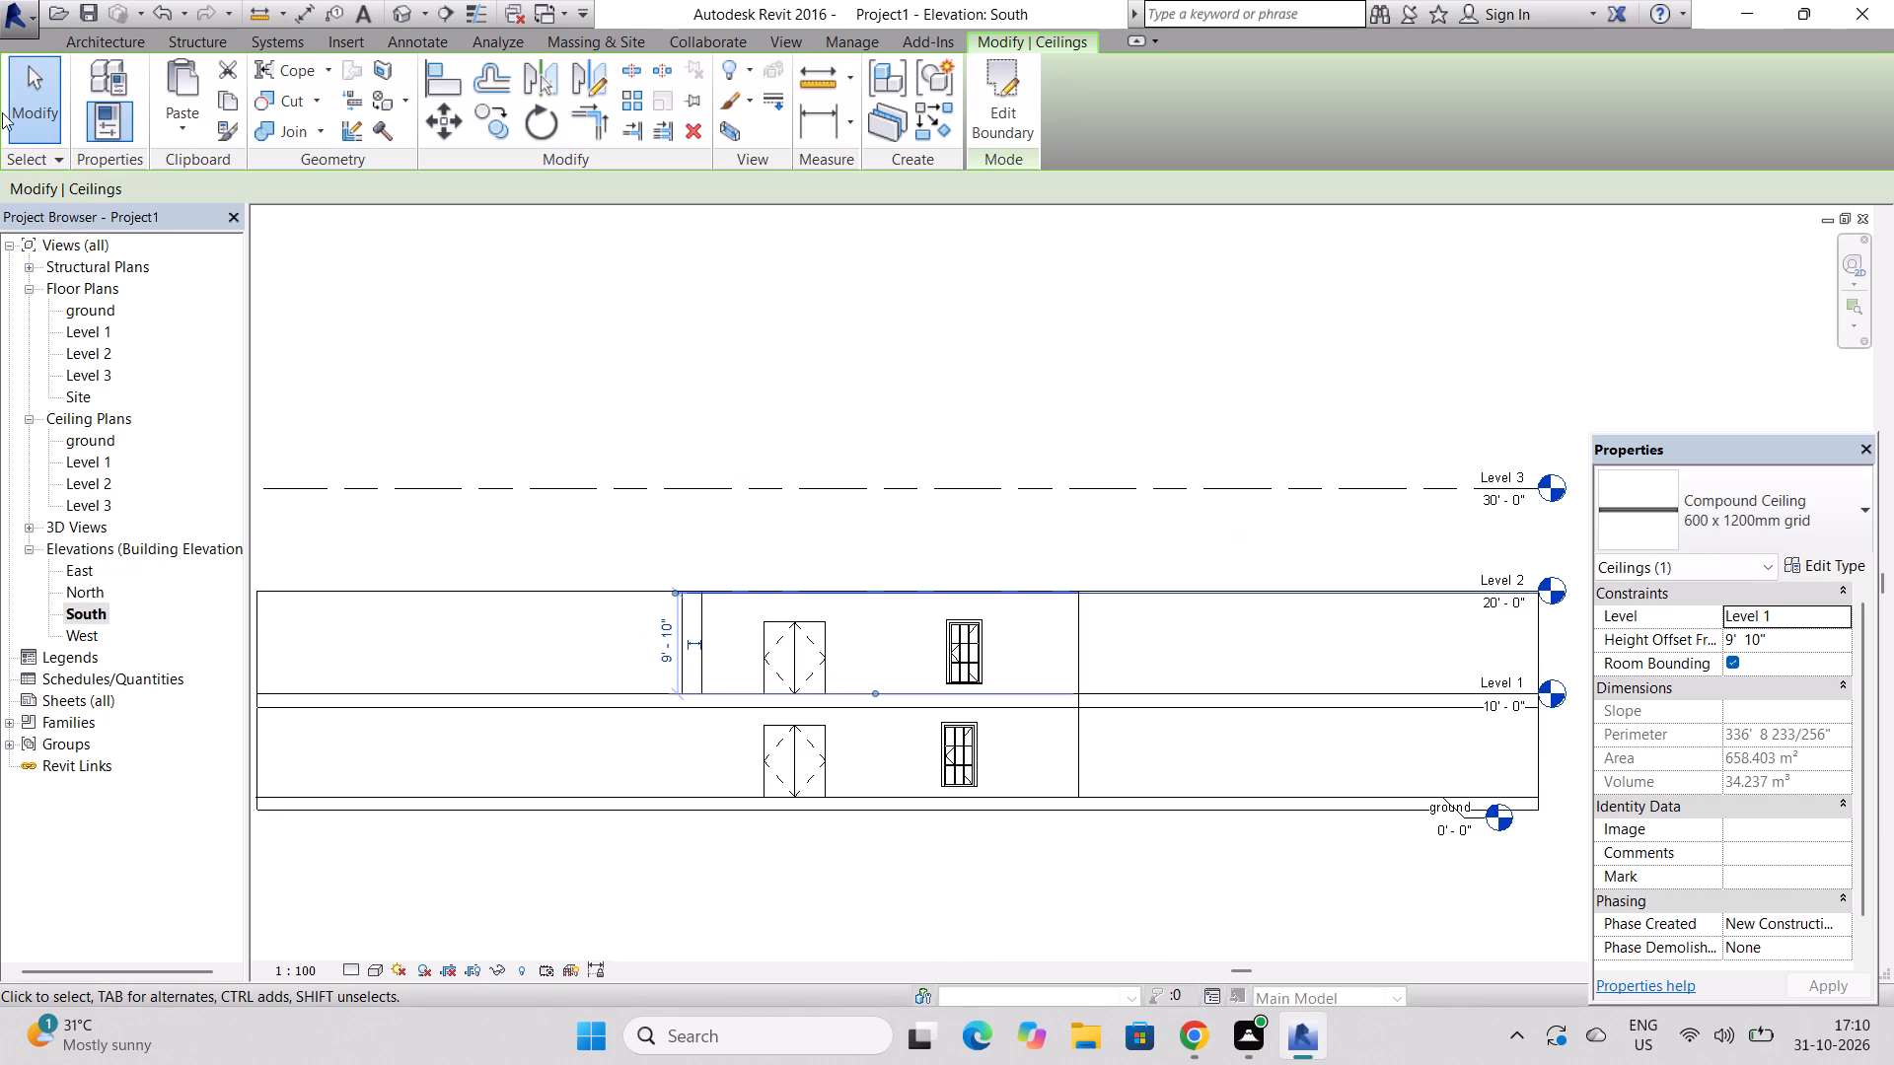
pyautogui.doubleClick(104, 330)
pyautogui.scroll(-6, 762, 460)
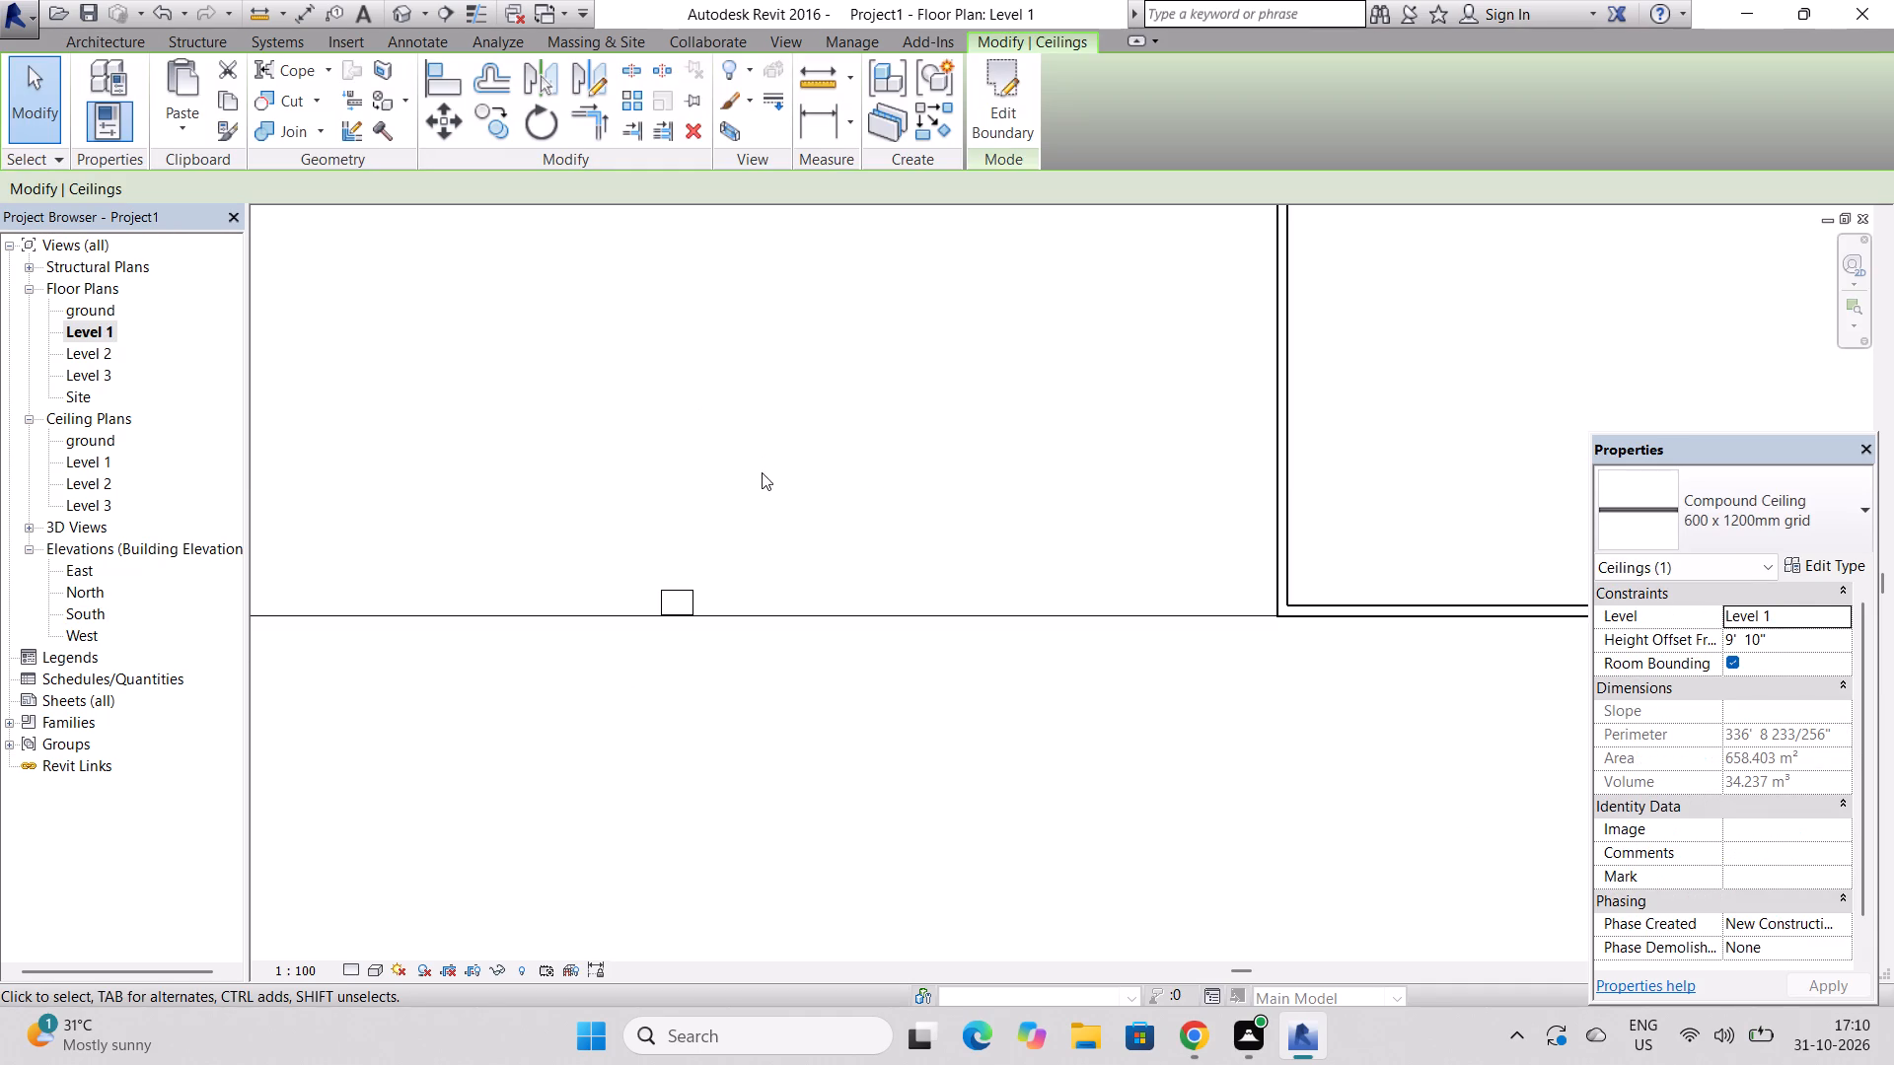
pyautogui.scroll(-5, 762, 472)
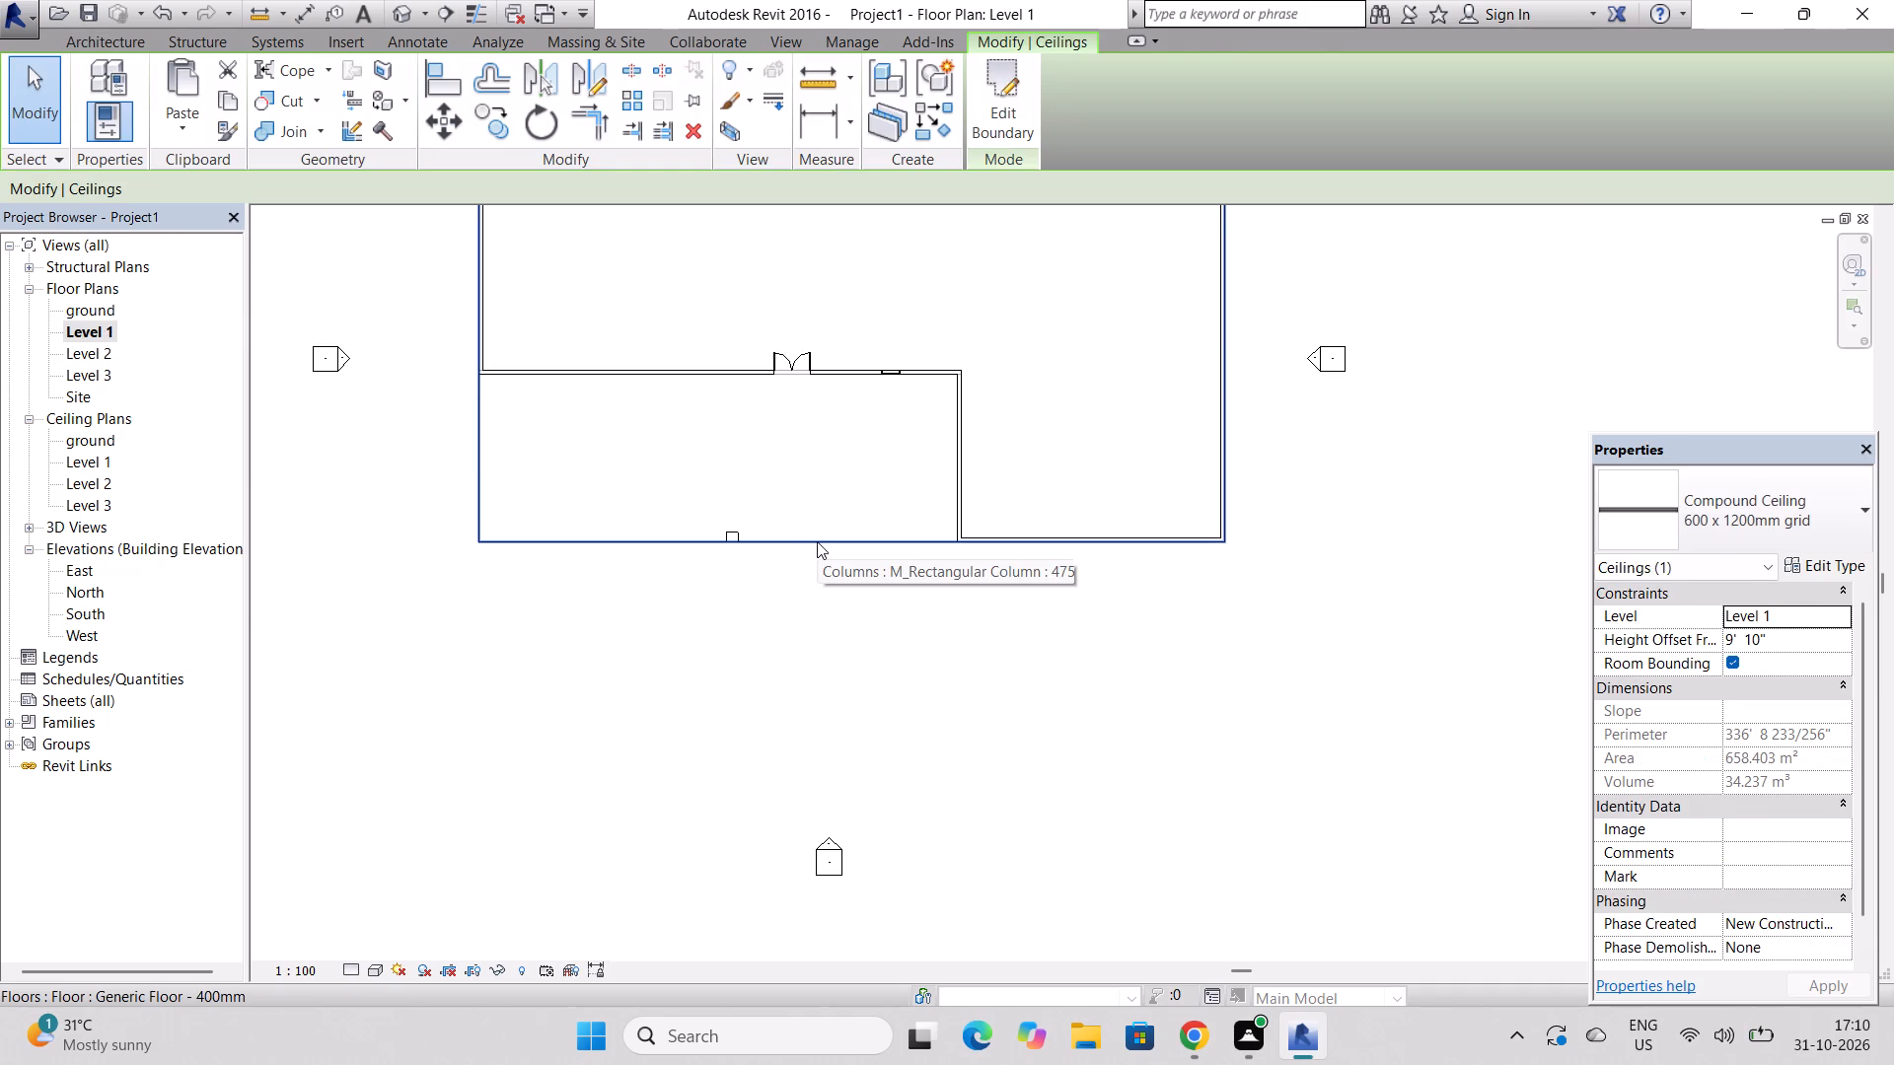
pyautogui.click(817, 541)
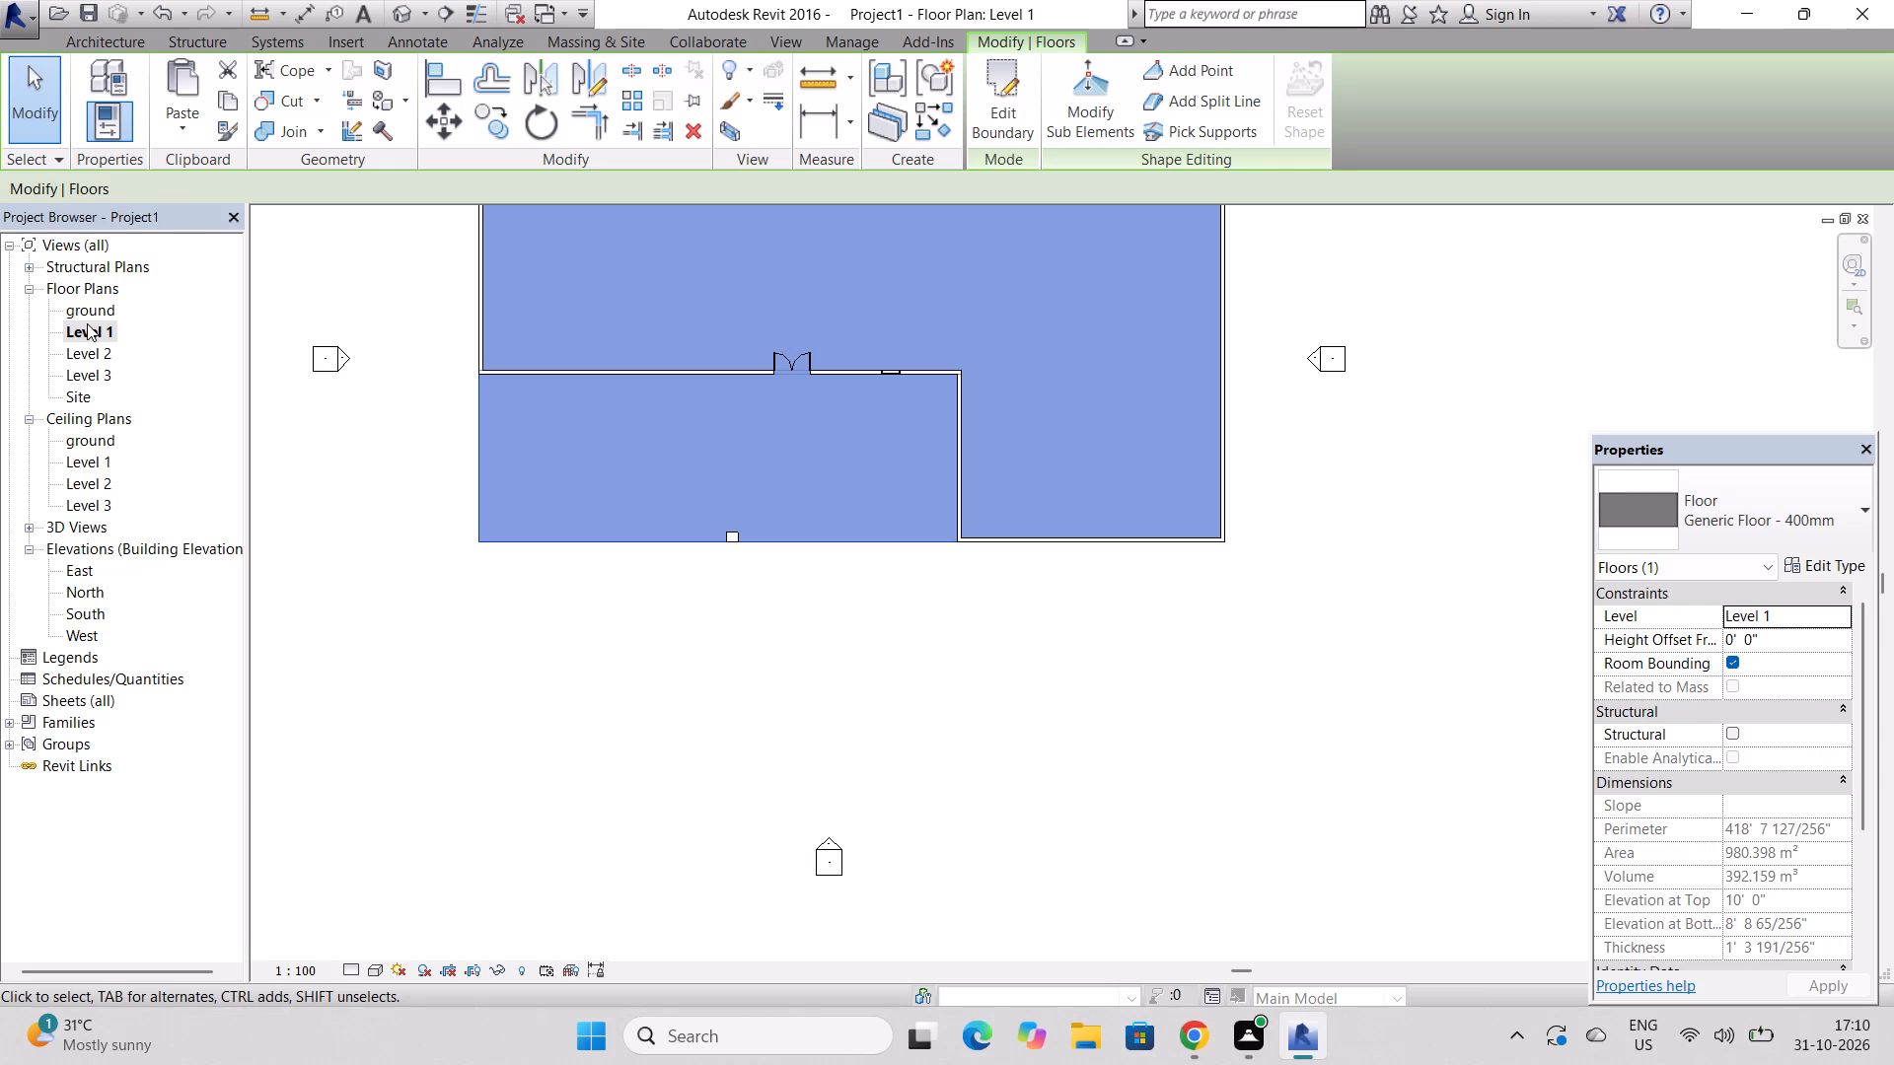
# On the Level 2 floor plan, open the boundary sketch of the Level 1 compound ceiling for editing.
pyautogui.doubleClick(96, 355)
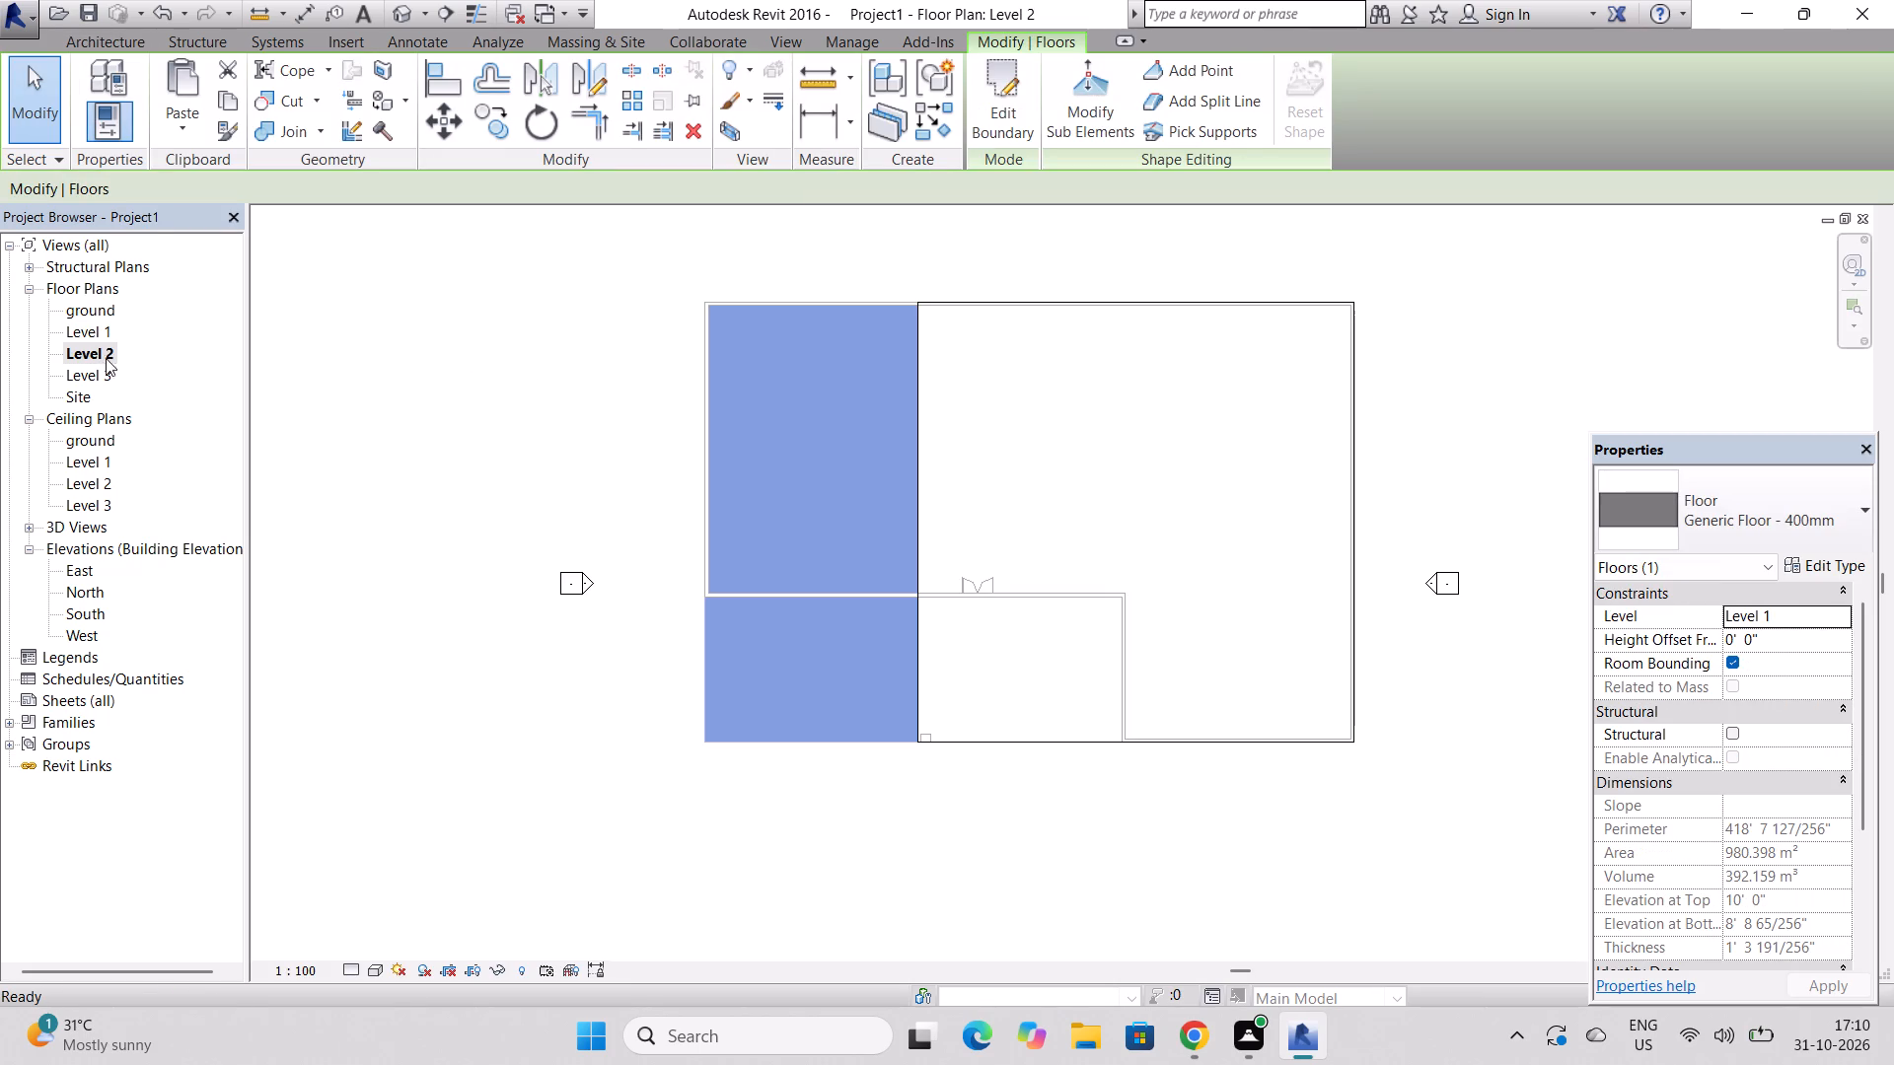
pyautogui.click(983, 740)
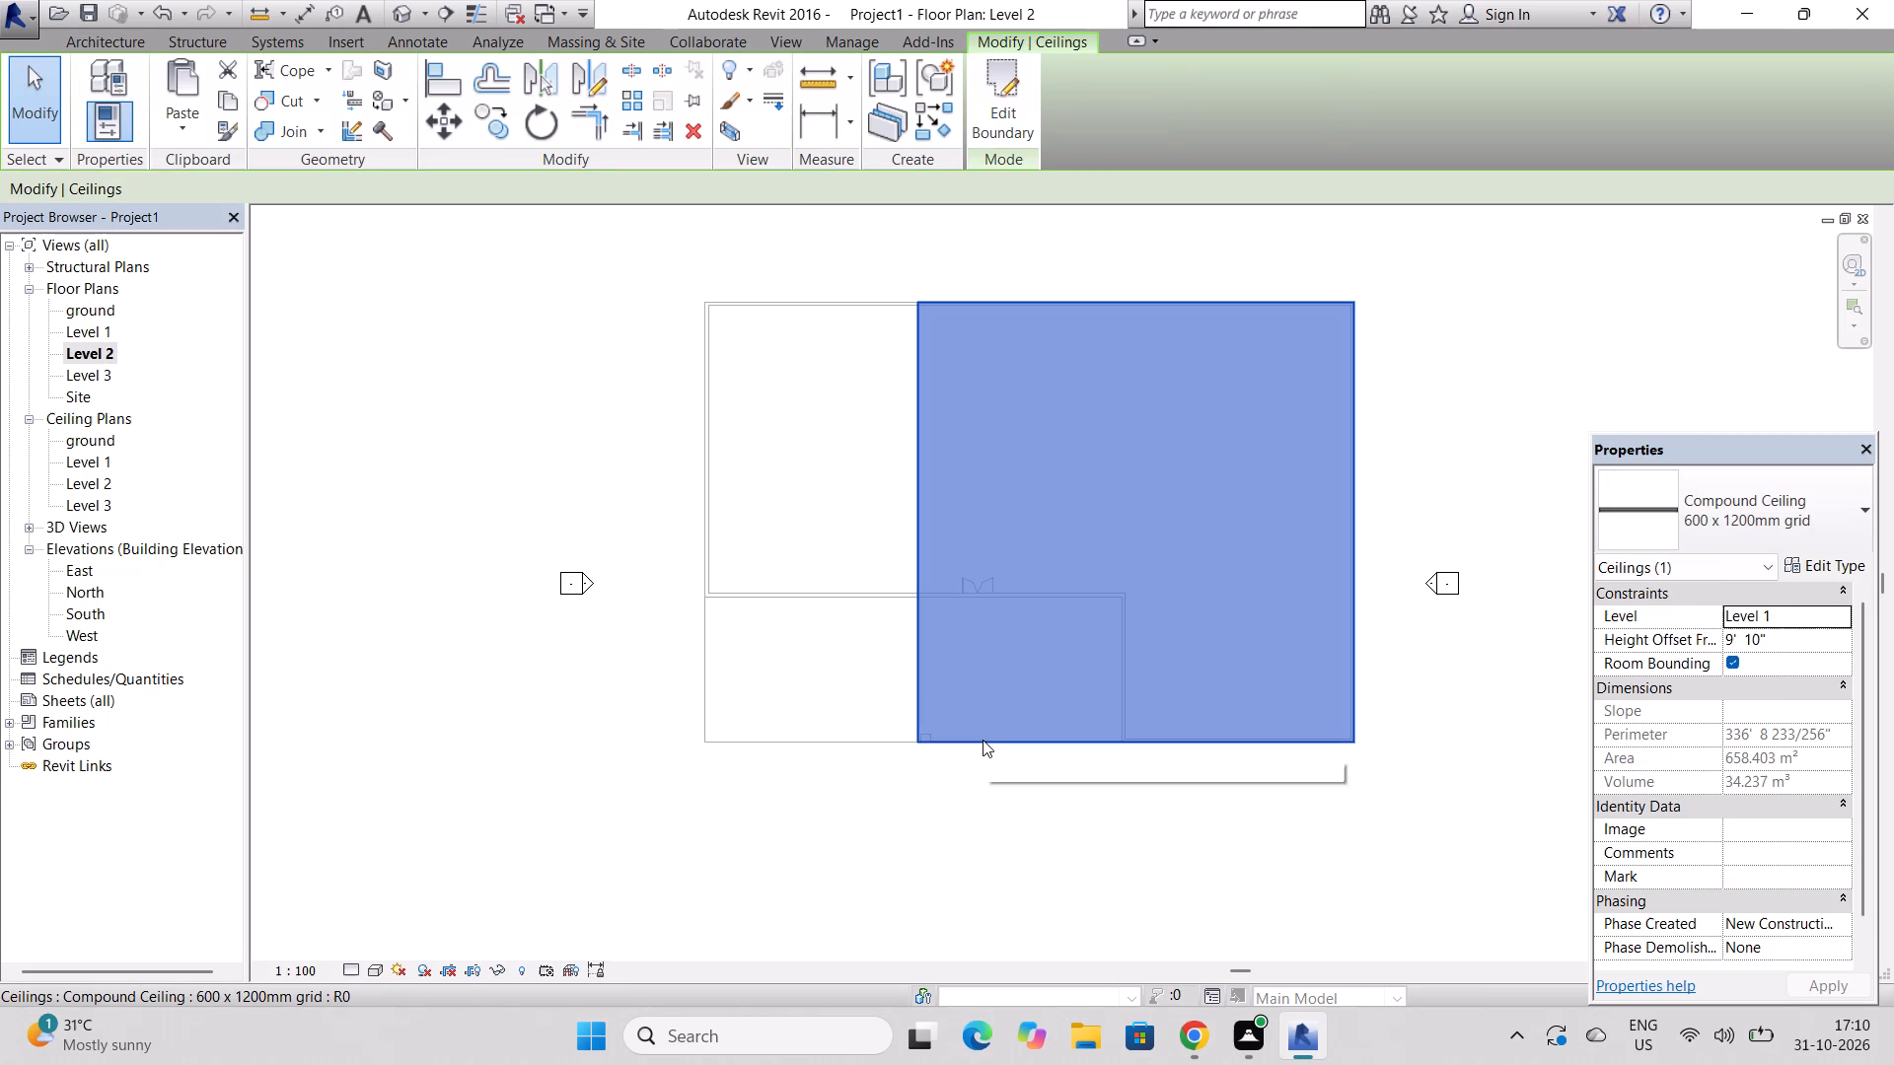
pyautogui.scroll(4, 995, 697)
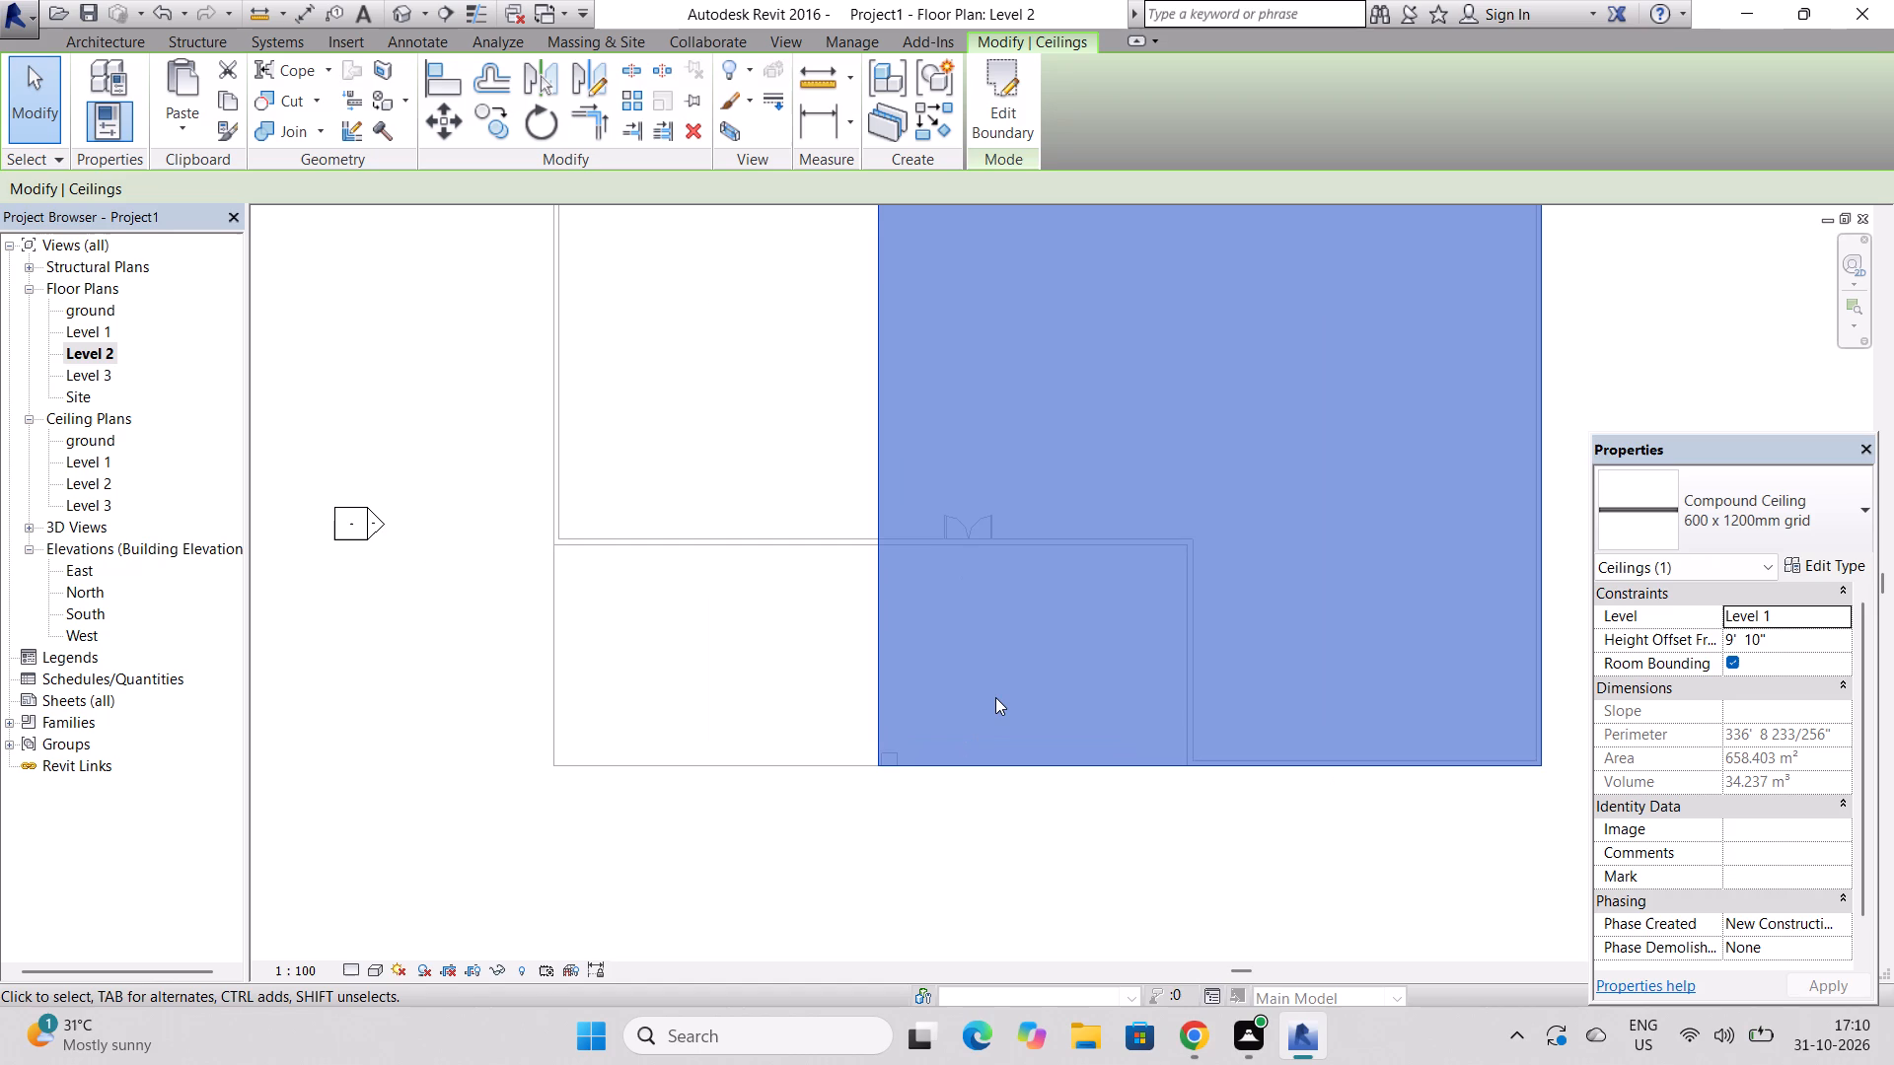
pyautogui.scroll(2, 993, 697)
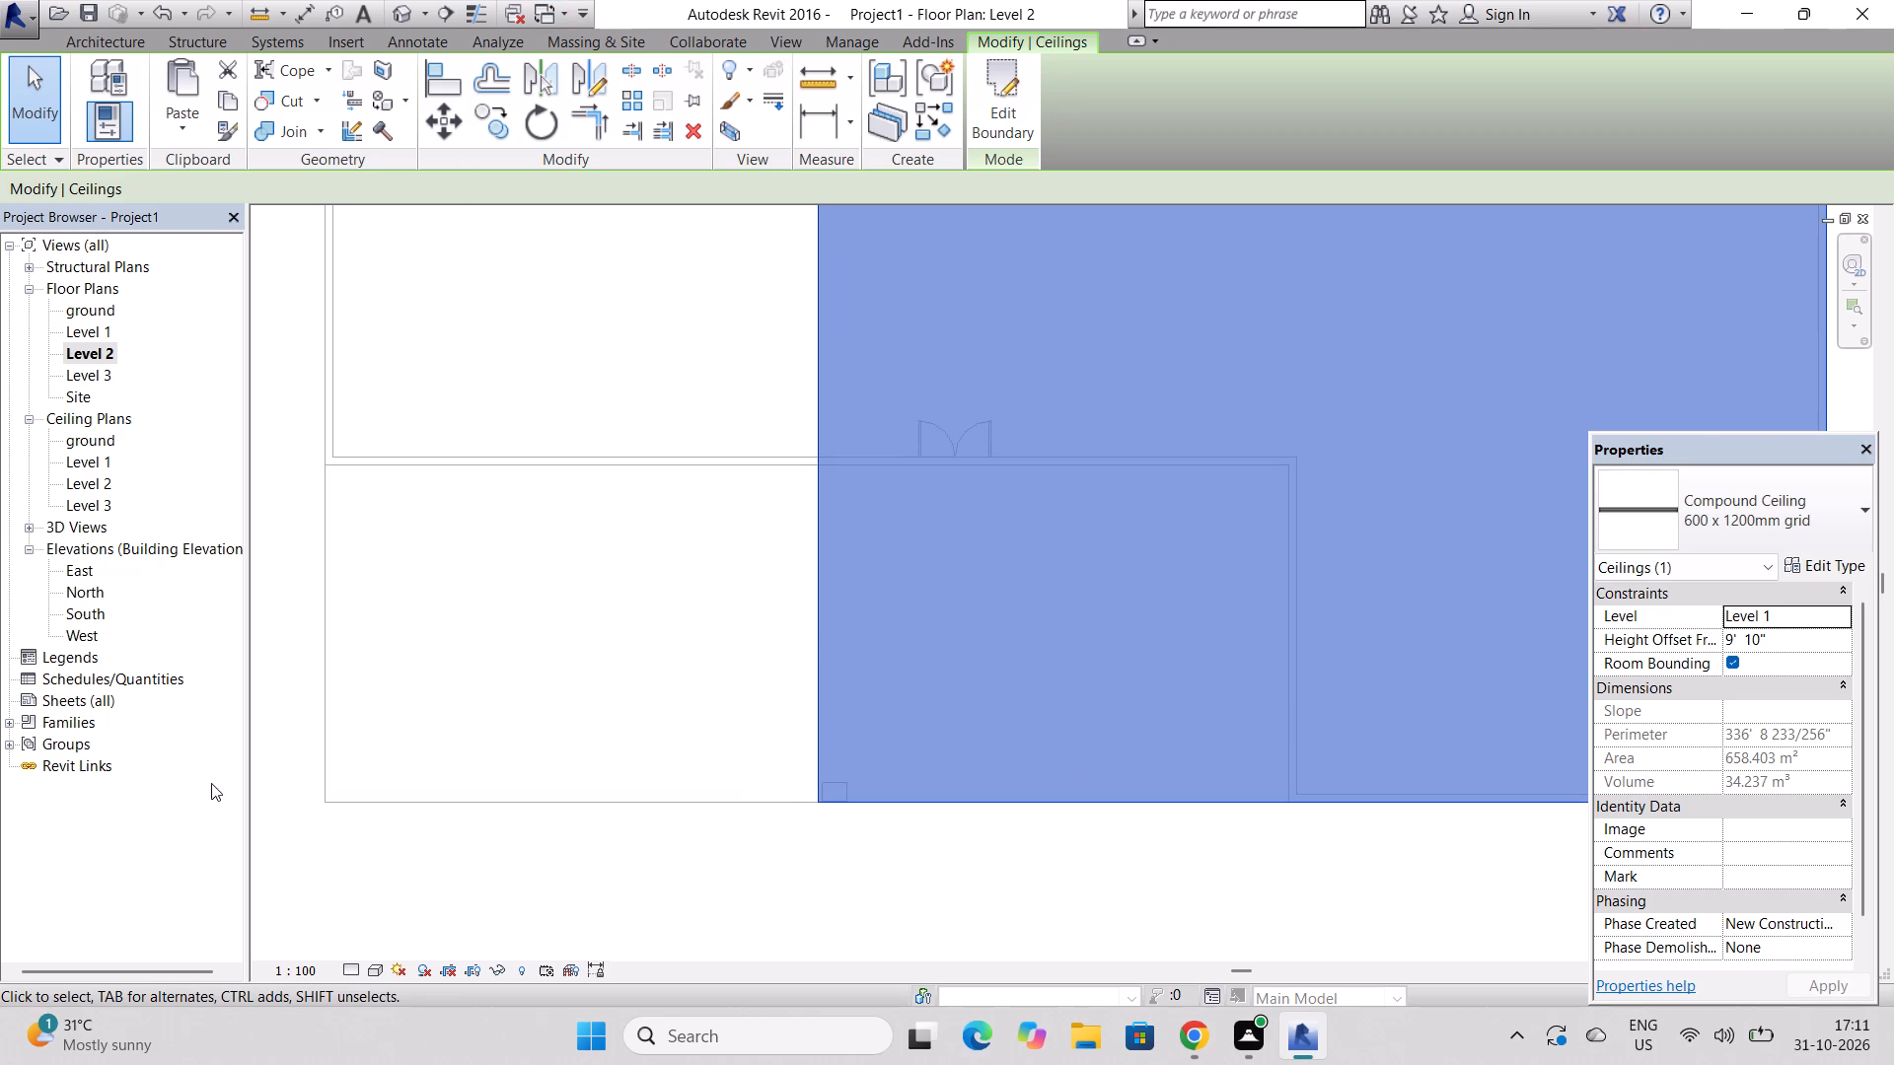
pyautogui.doubleClick(993, 122)
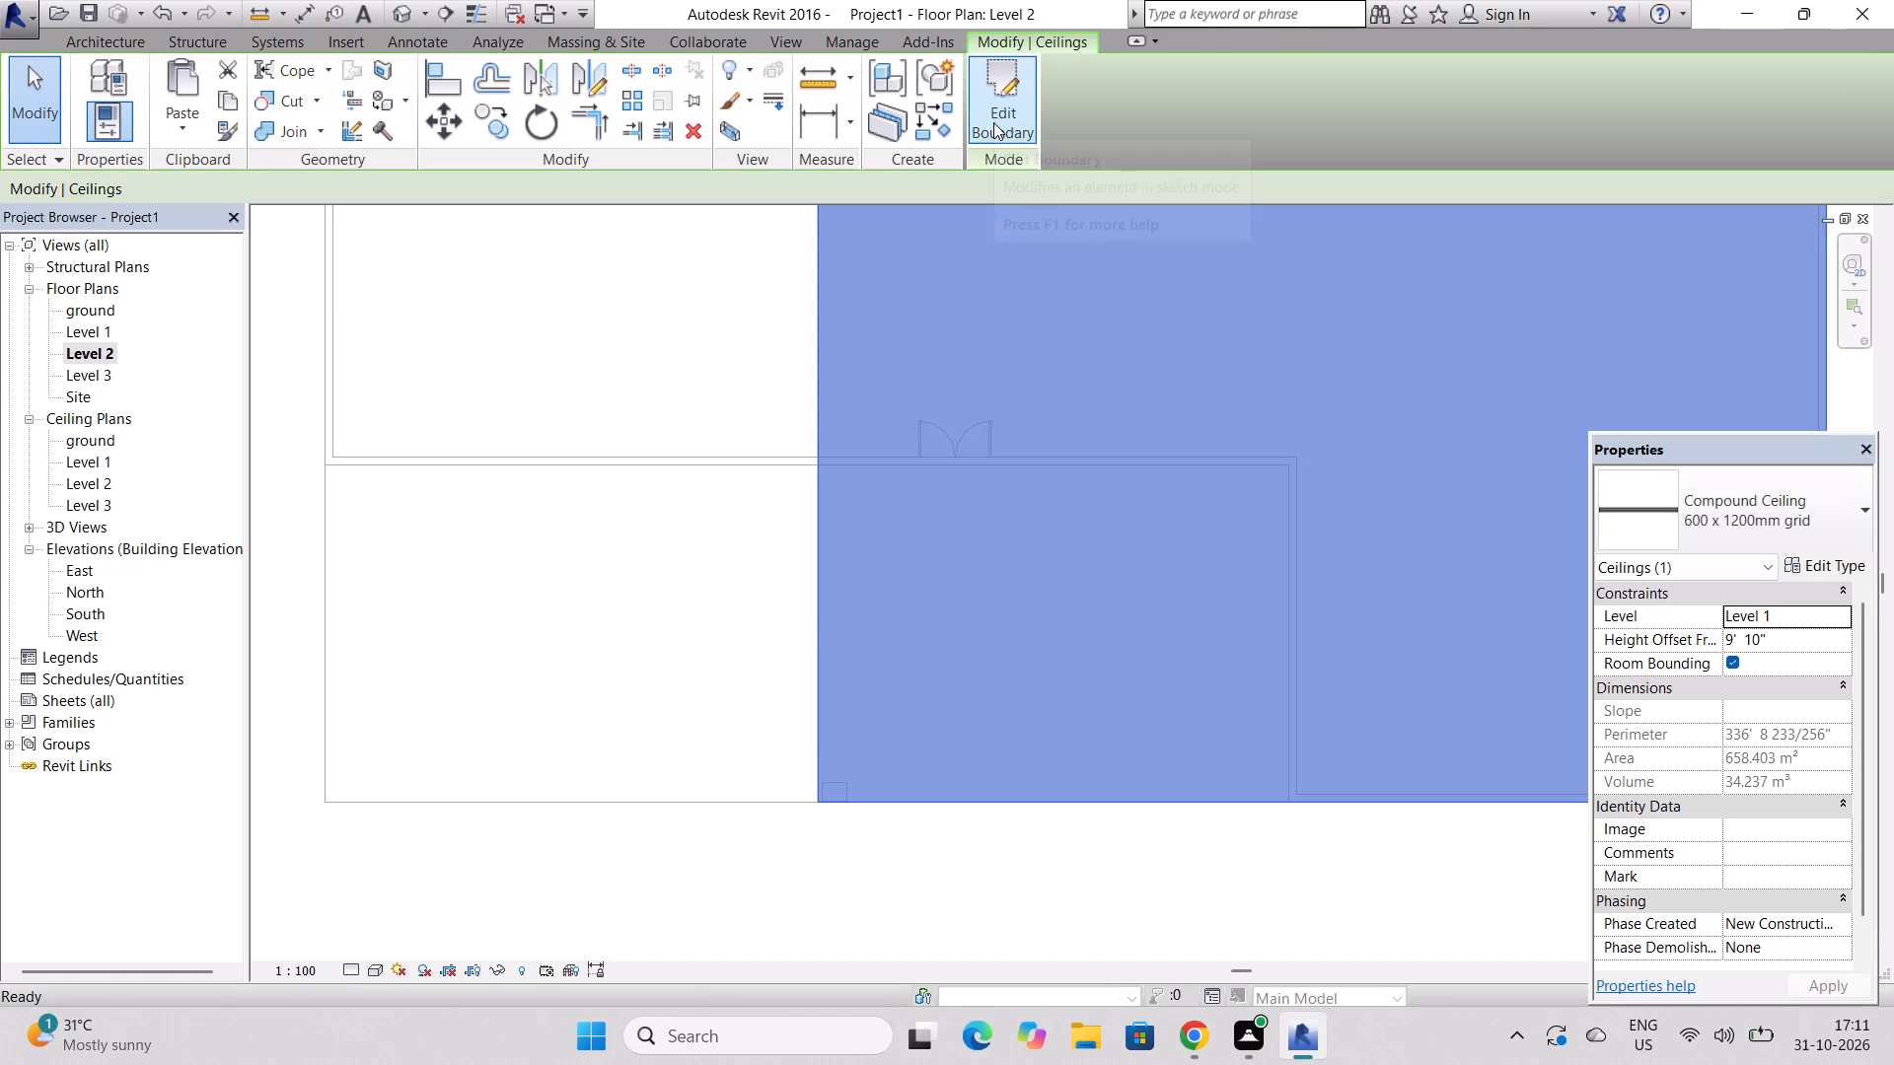
pyautogui.doubleClick(993, 122)
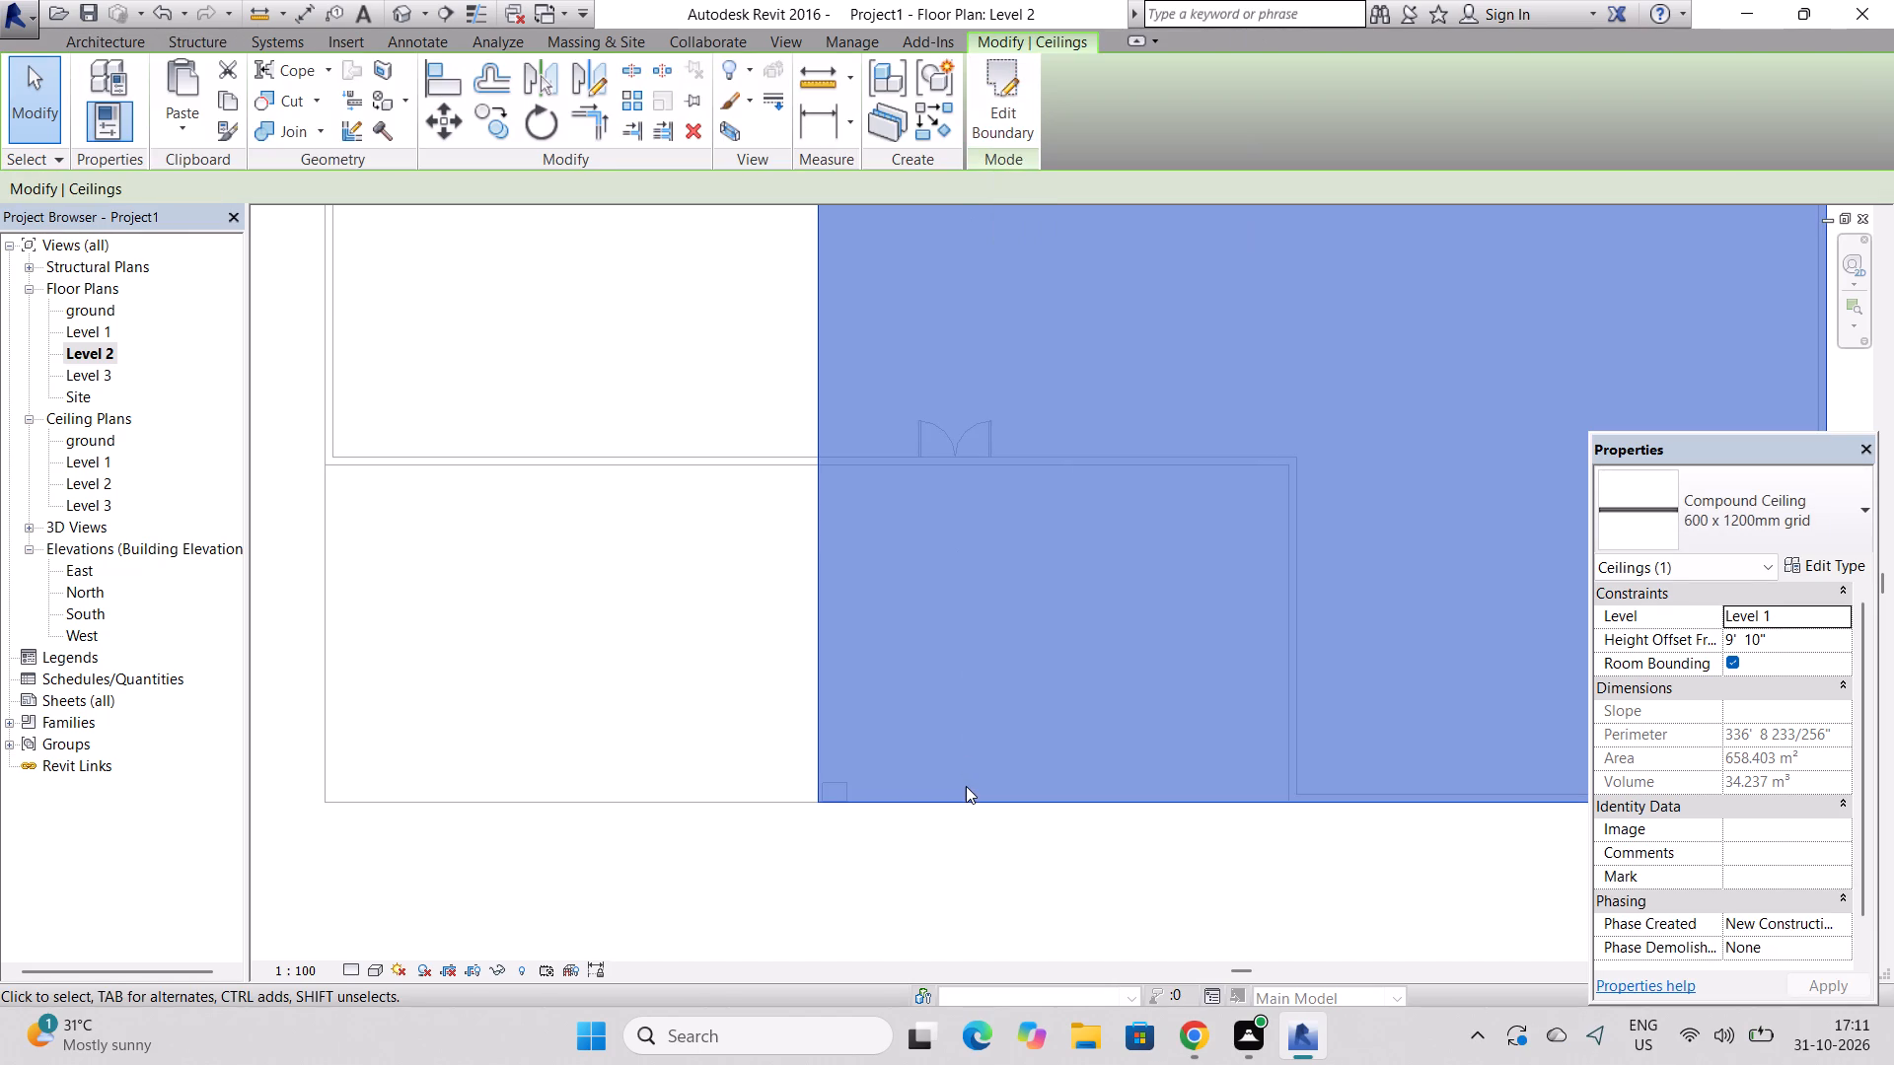
pyautogui.doubleClick(966, 786)
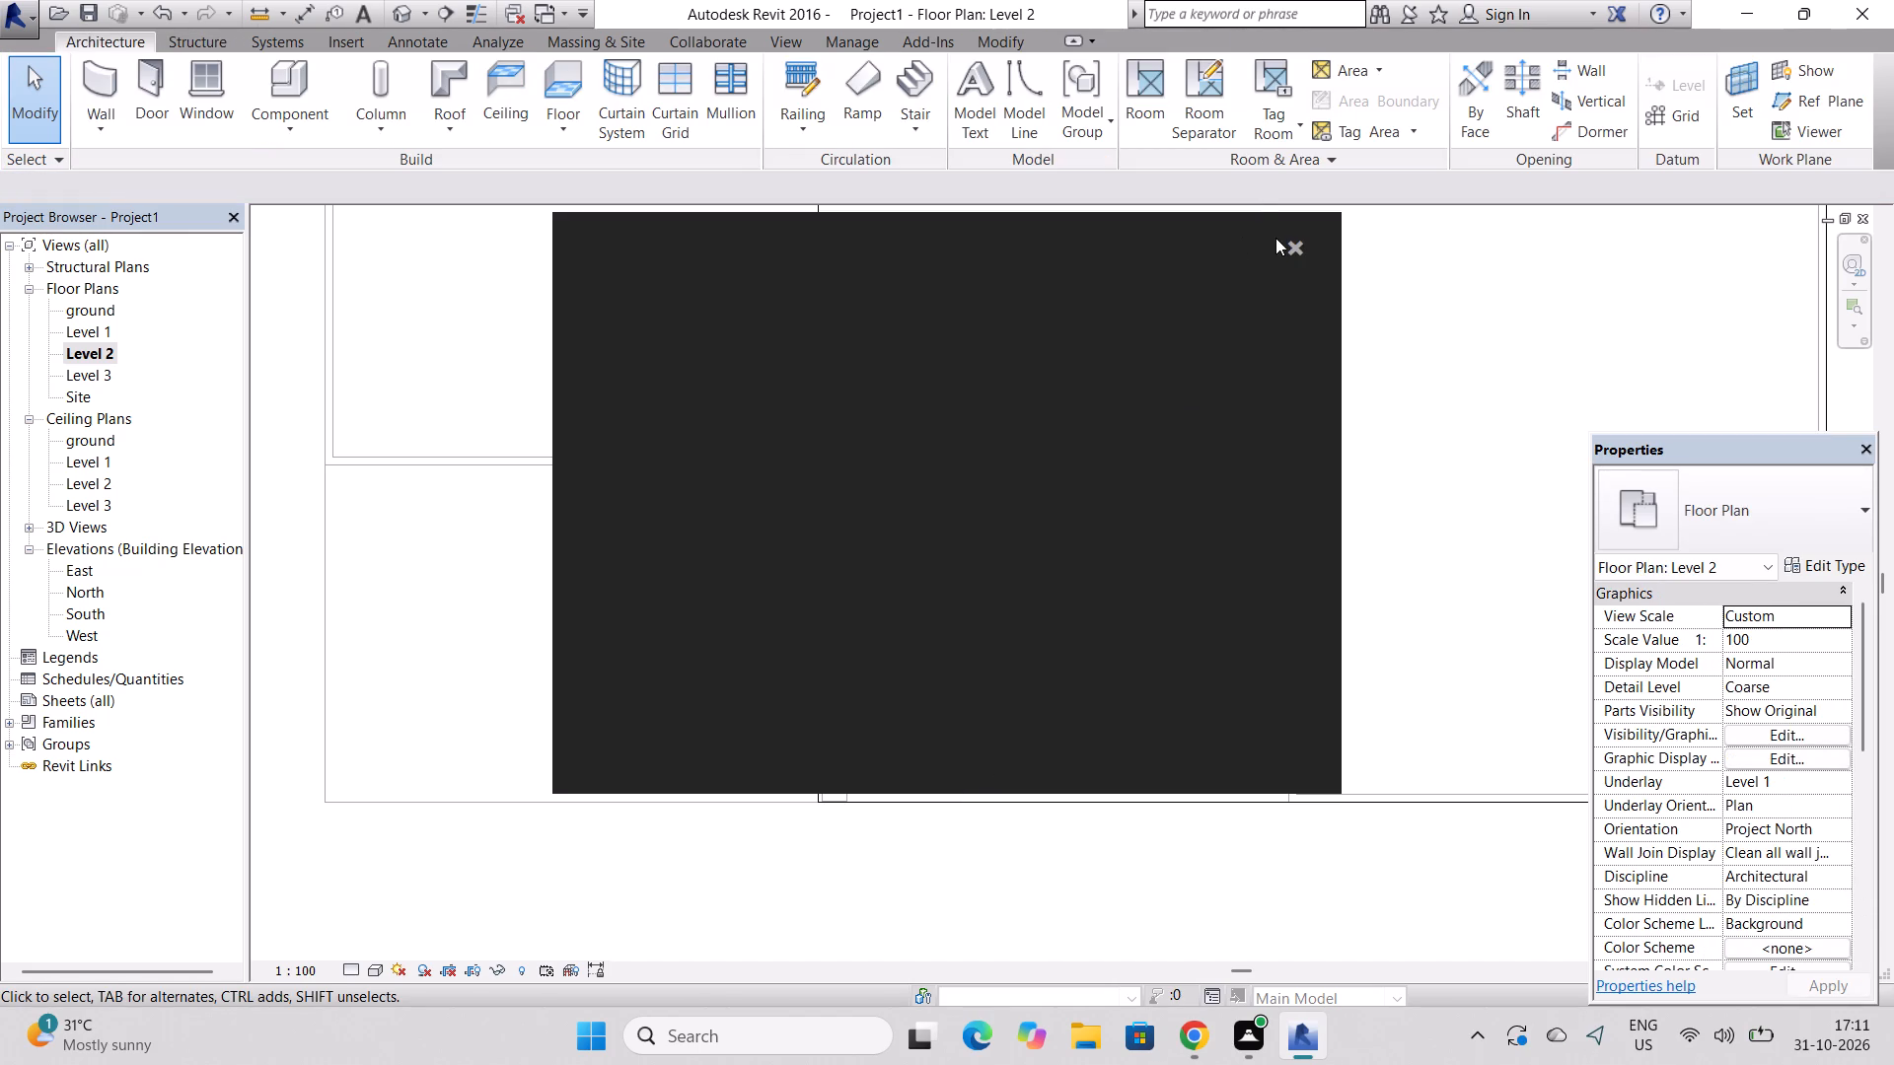
pyautogui.click(1292, 242)
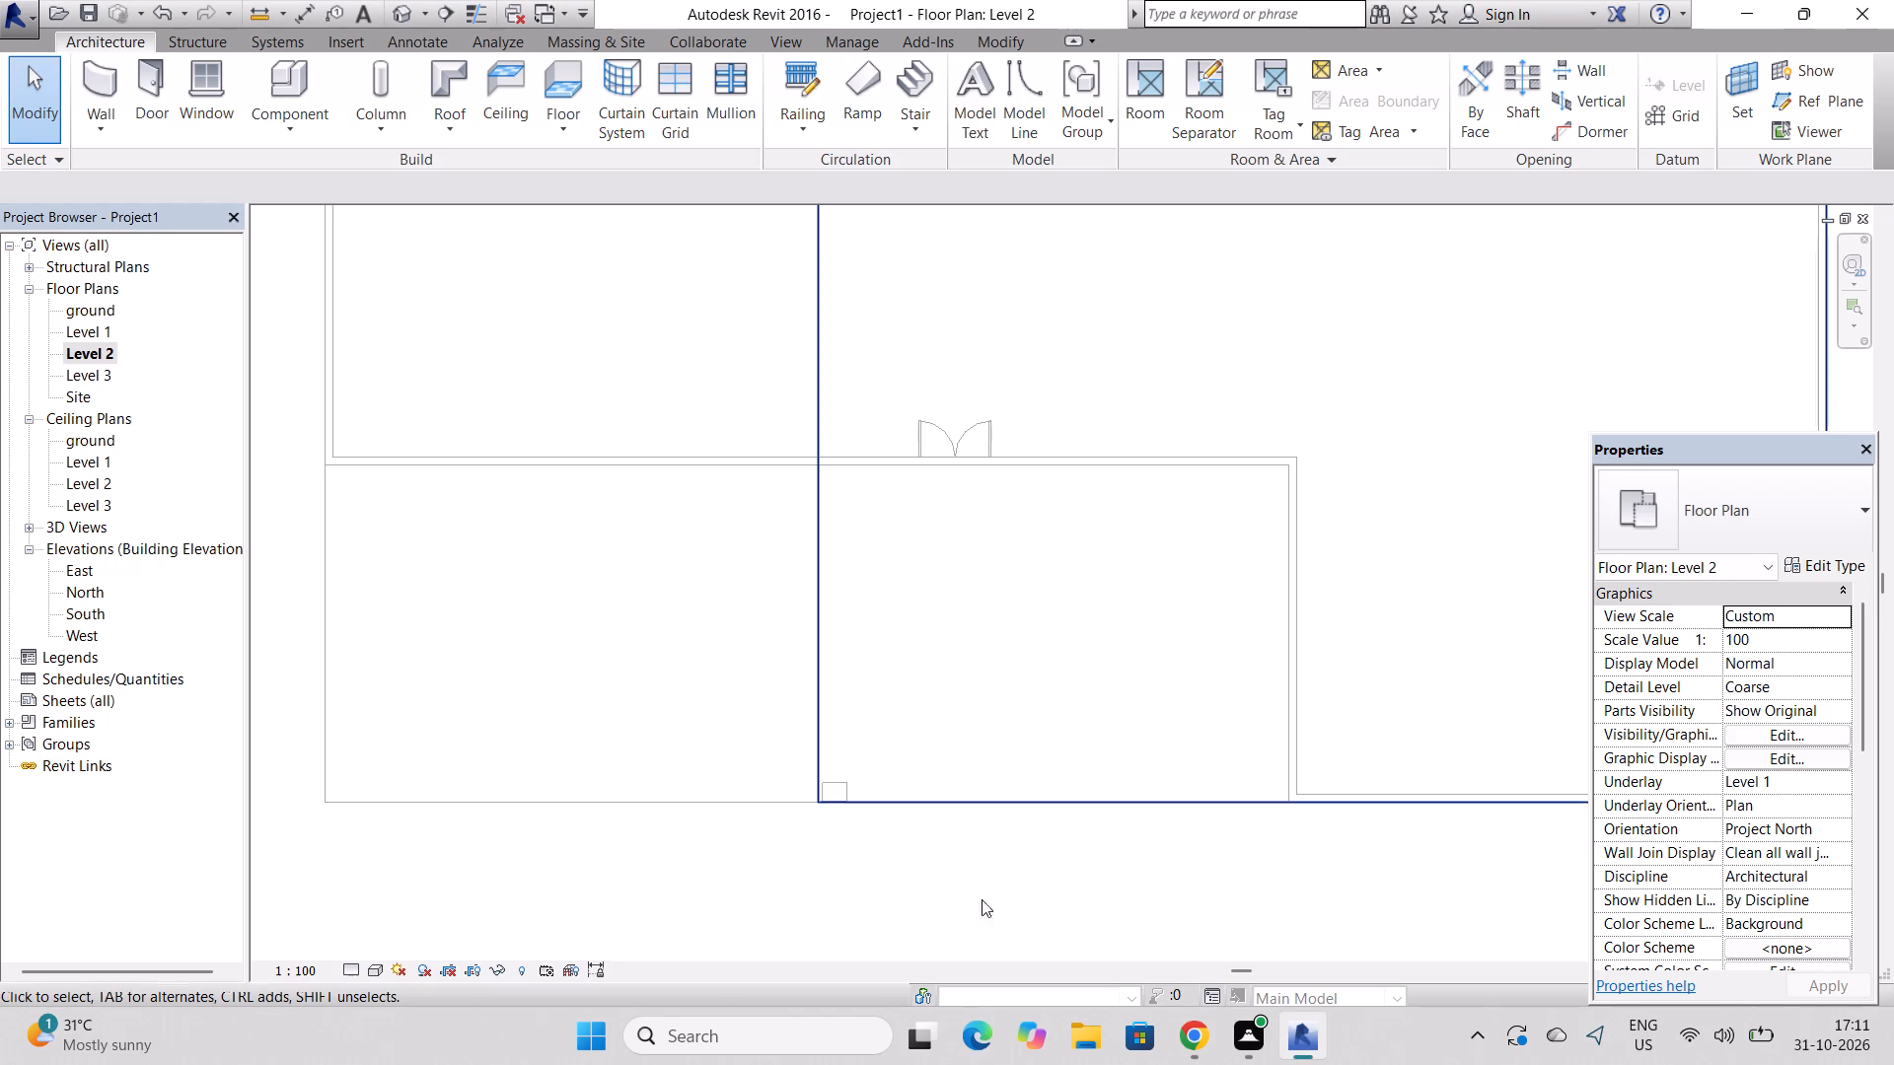
pyautogui.tripleClick(1015, 806)
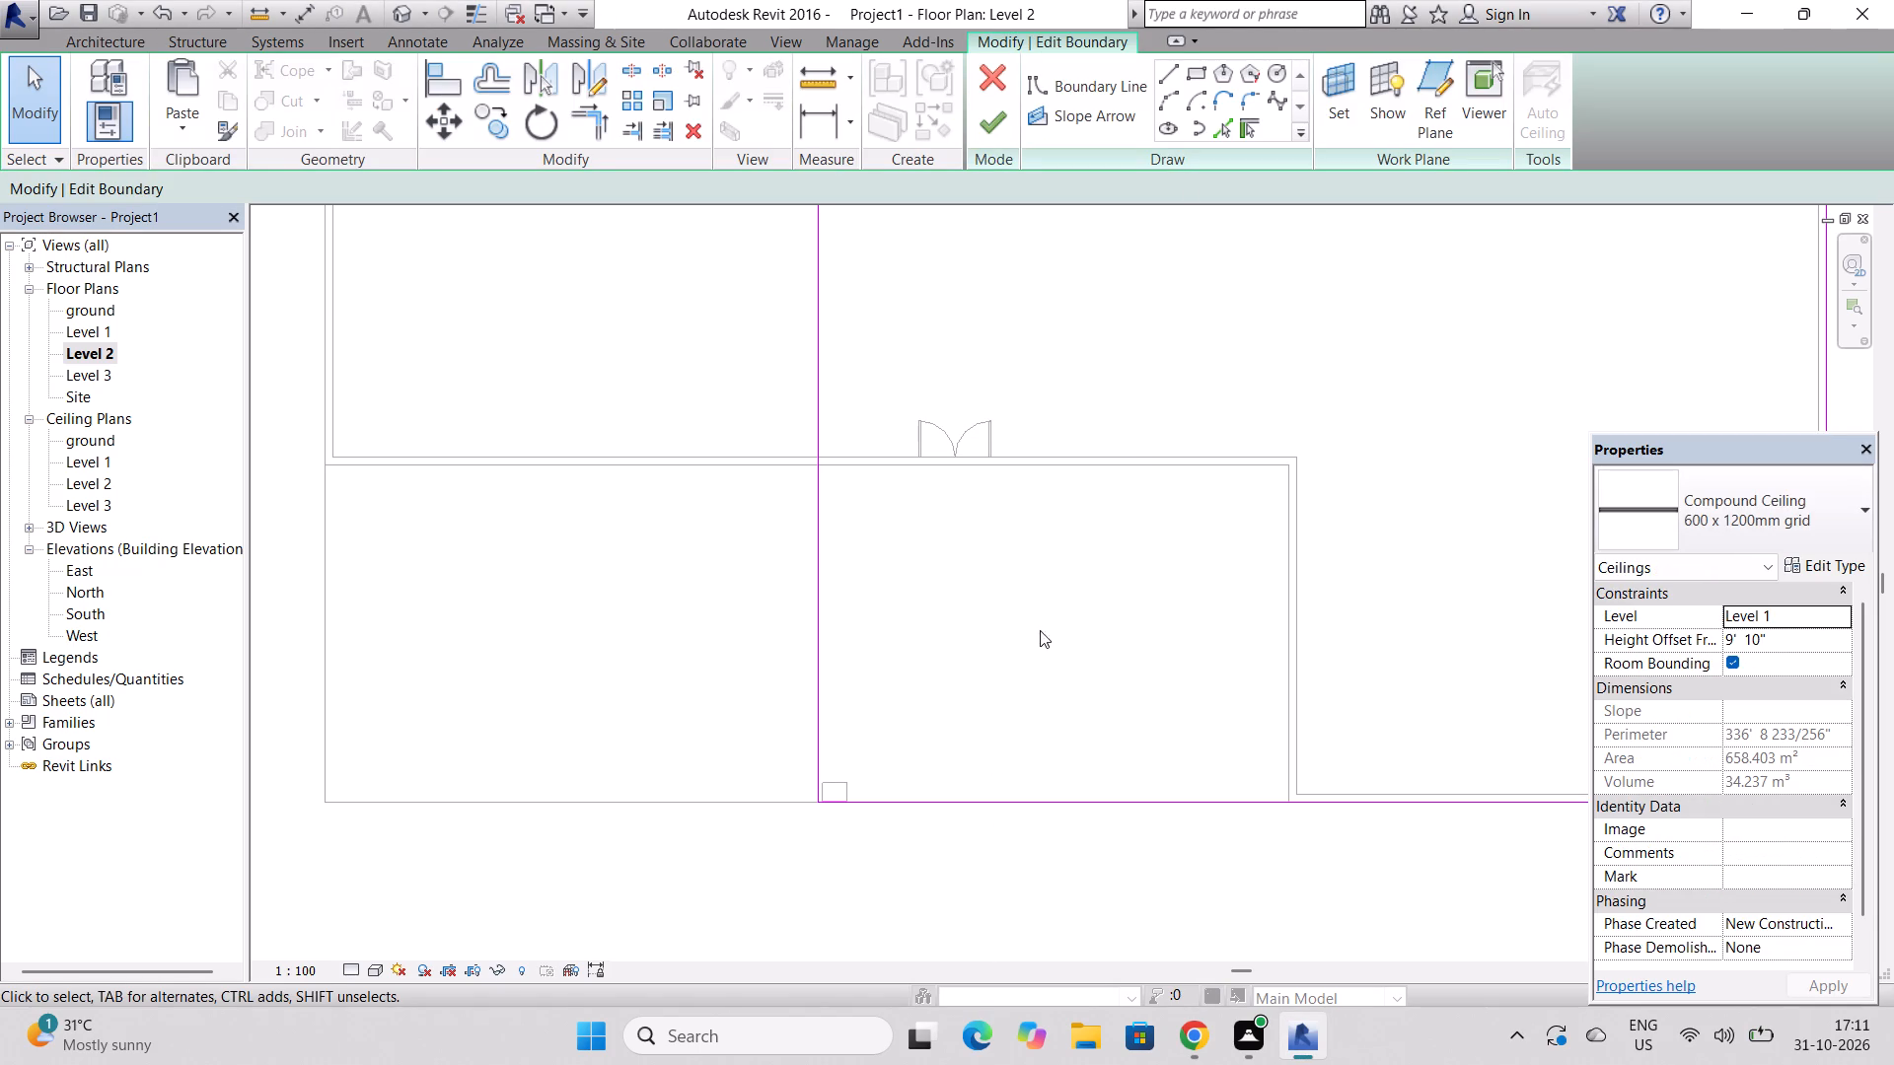
# Sketch a 35' 6" by 4' 0" rectangle inside the ceiling boundary's front edge, between the terrace column and the terrace's side wall.
pyautogui.click(1192, 76)
pyautogui.scroll(1, 929, 794)
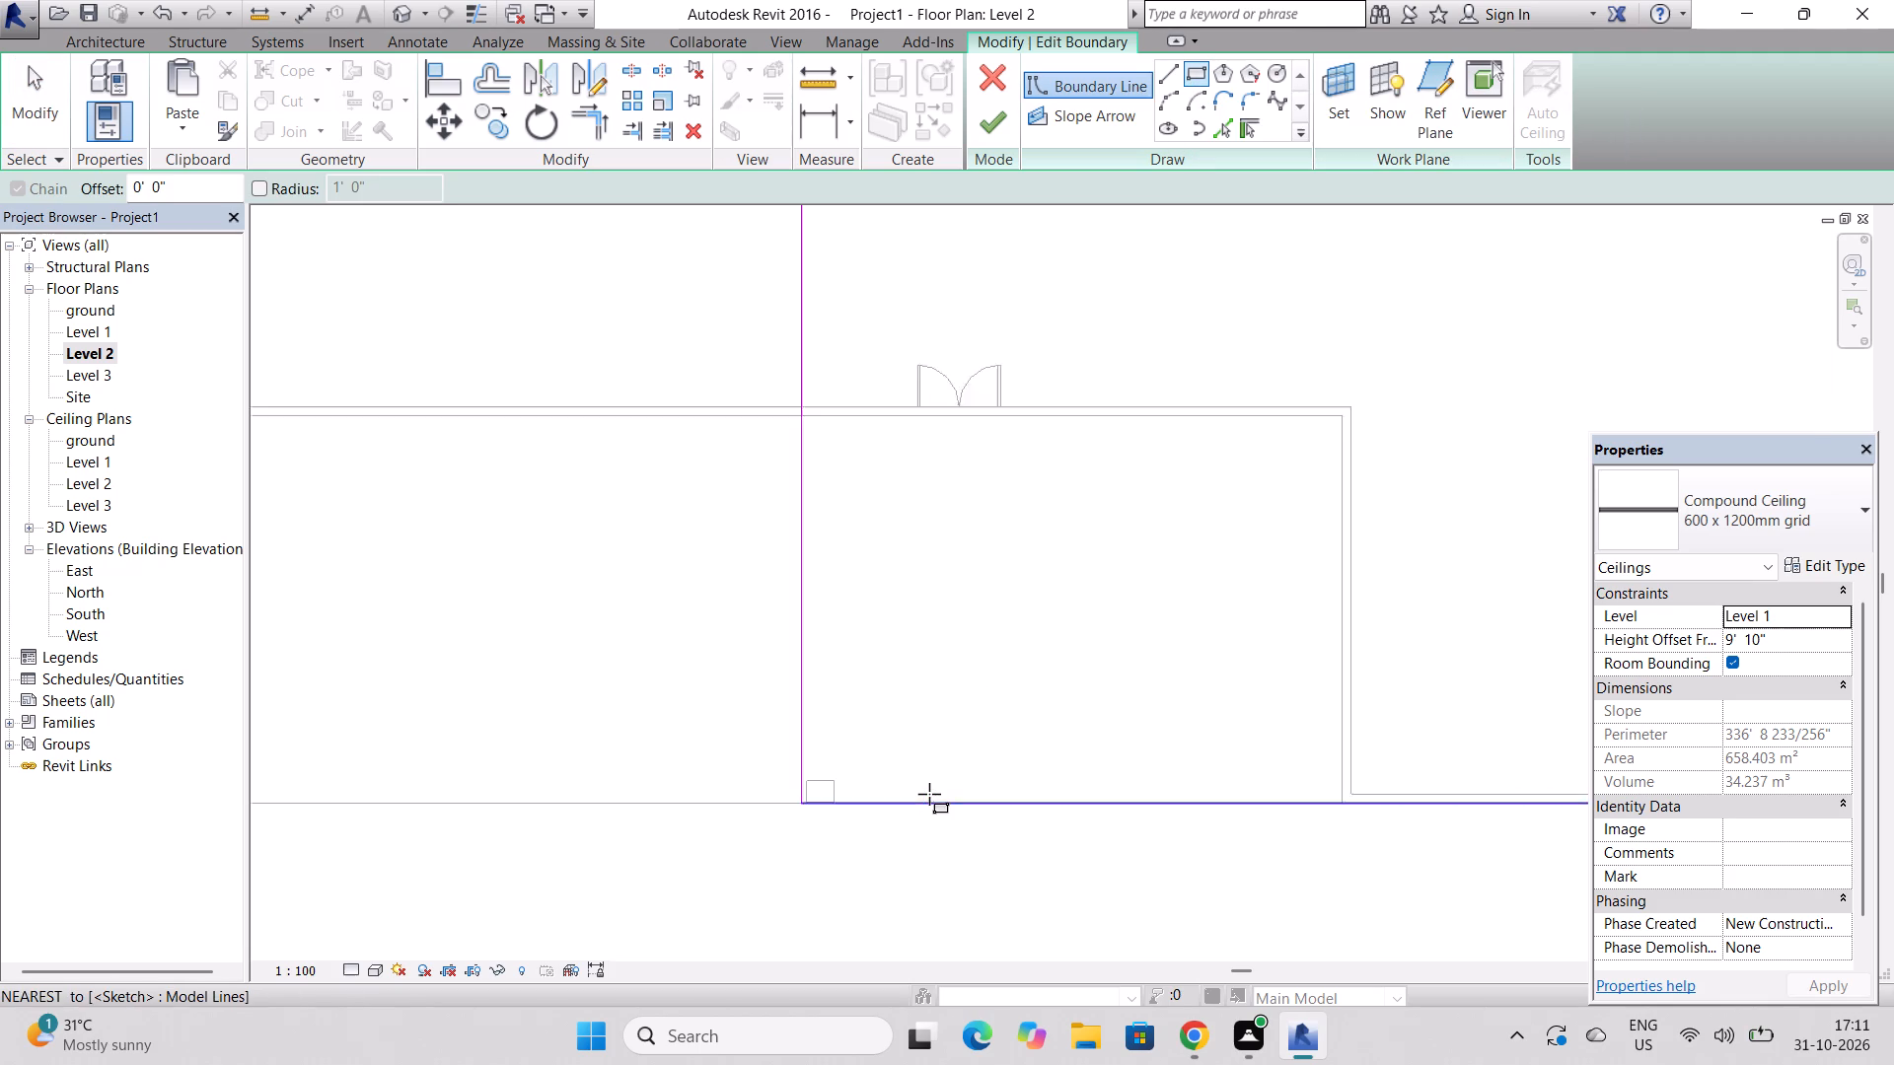
pyautogui.scroll(3, 929, 794)
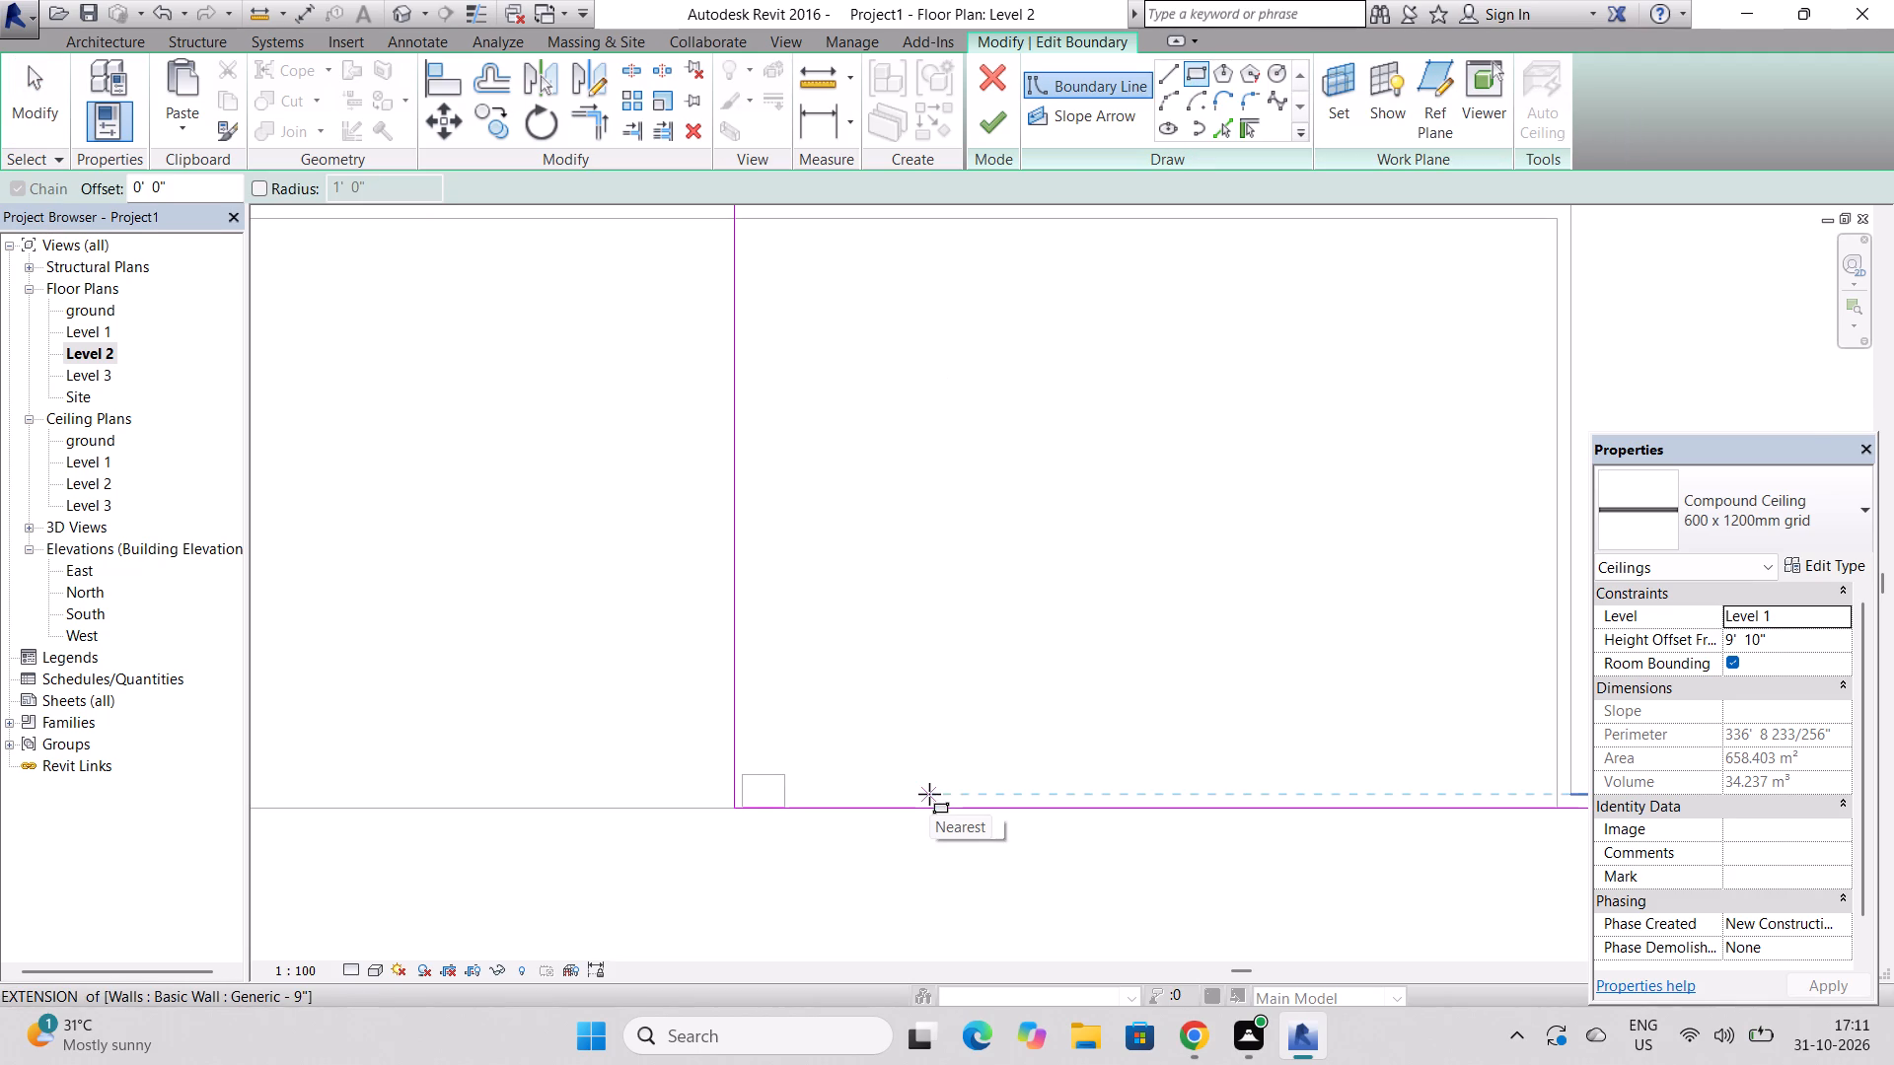
pyautogui.scroll(3, 929, 794)
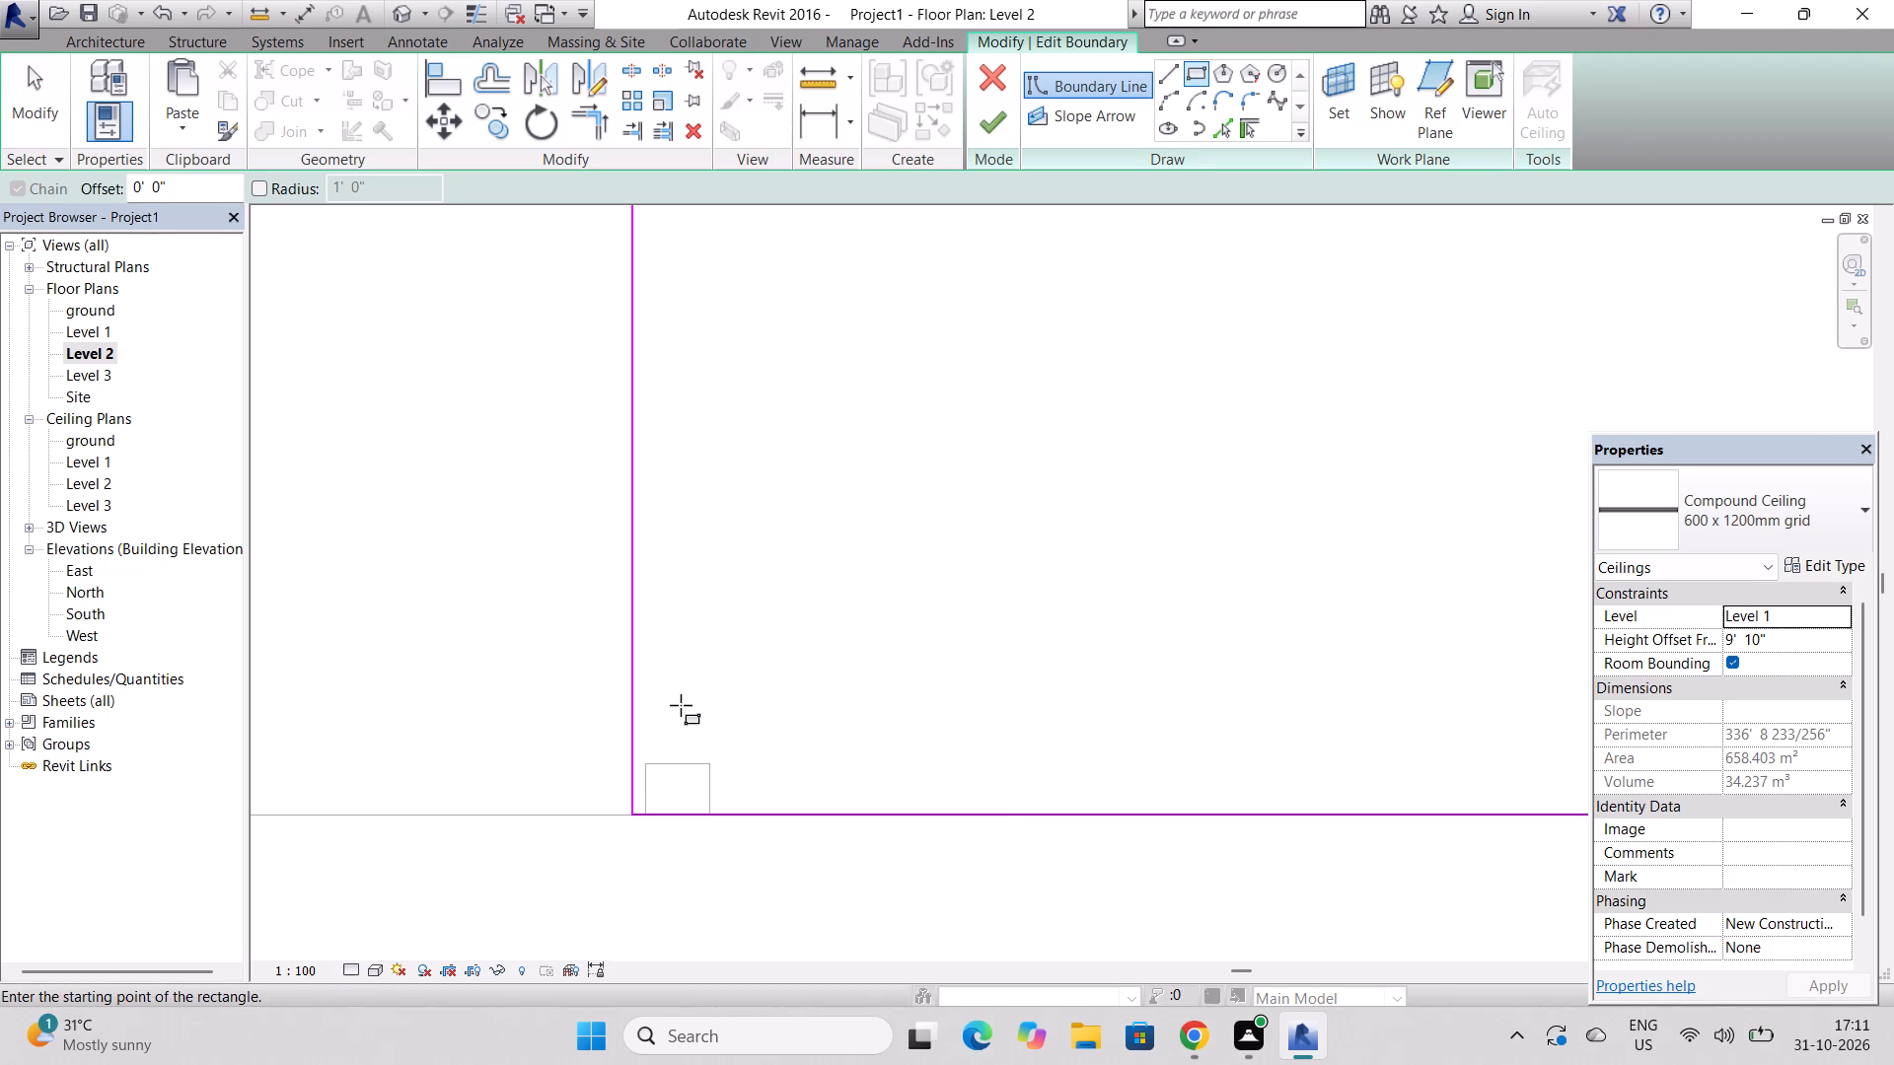
pyautogui.scroll(-3, 740, 734)
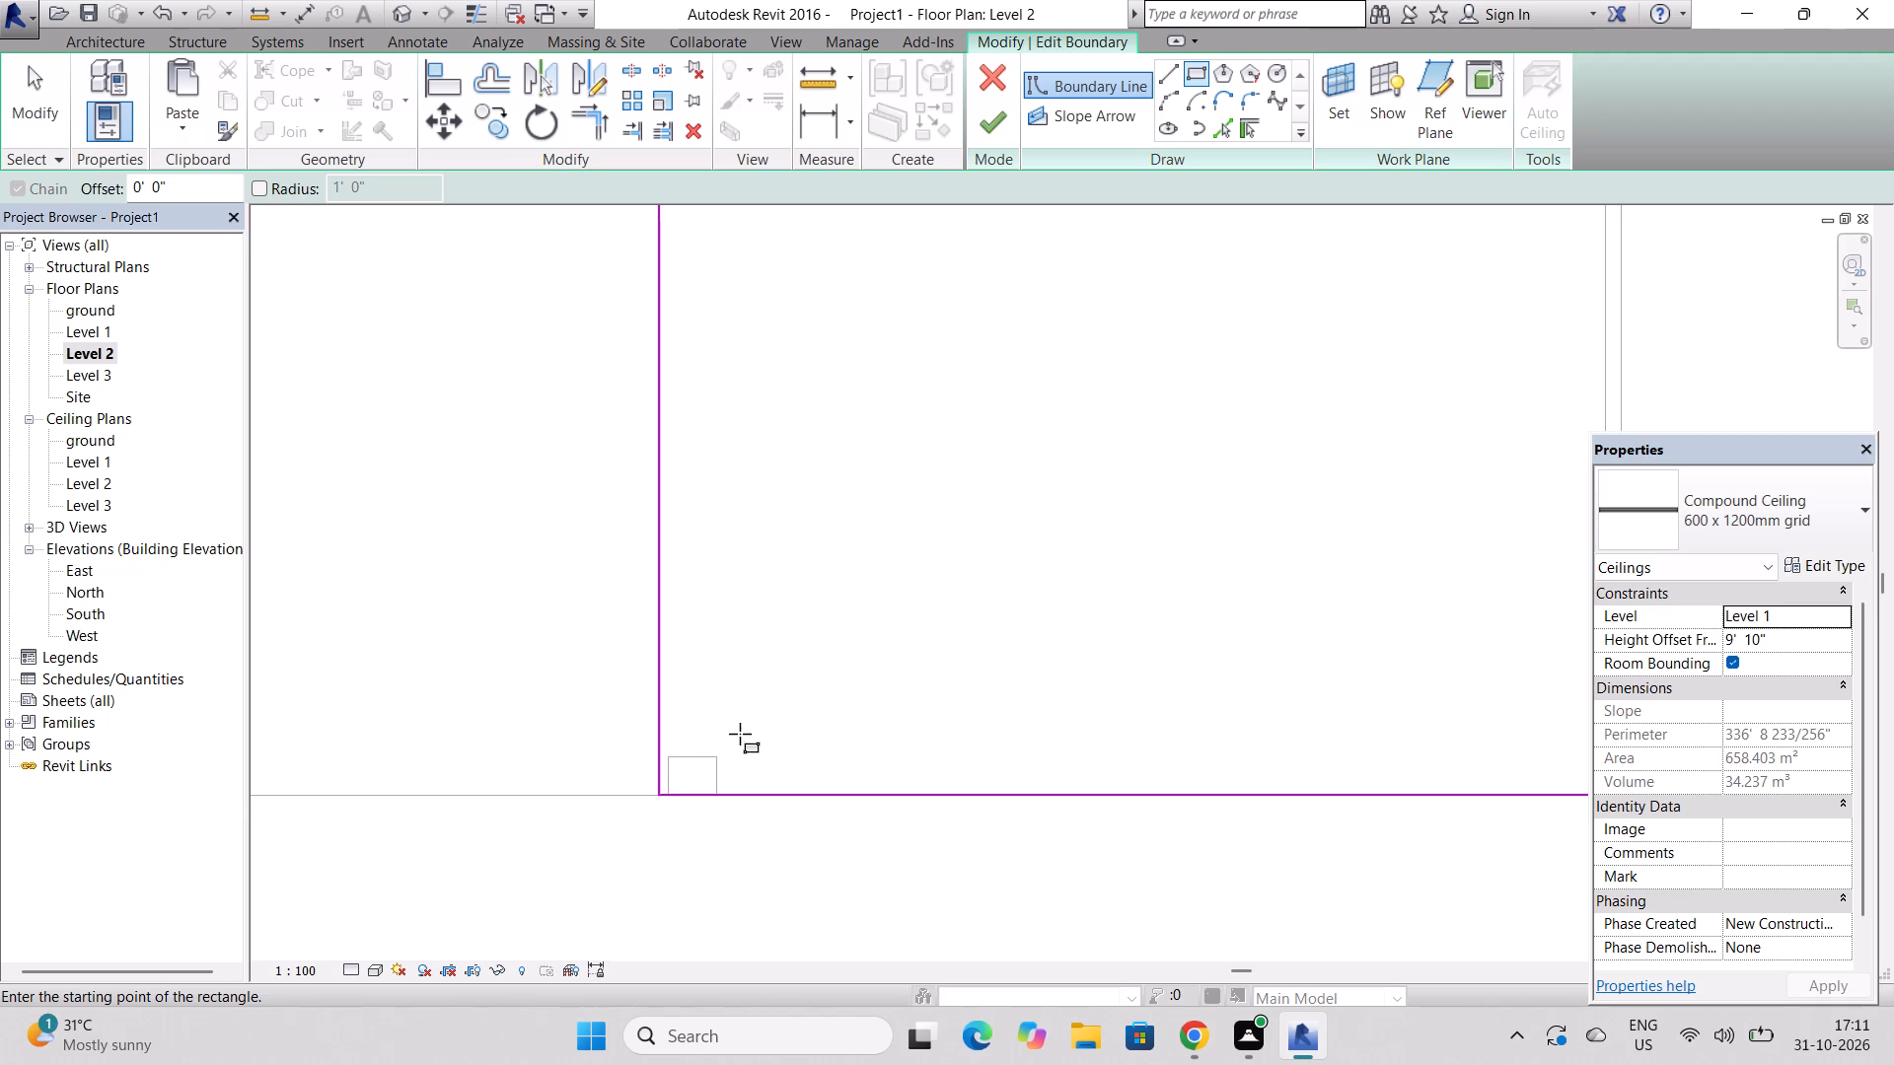
pyautogui.scroll(-2, 740, 734)
pyautogui.scroll(8, 1322, 774)
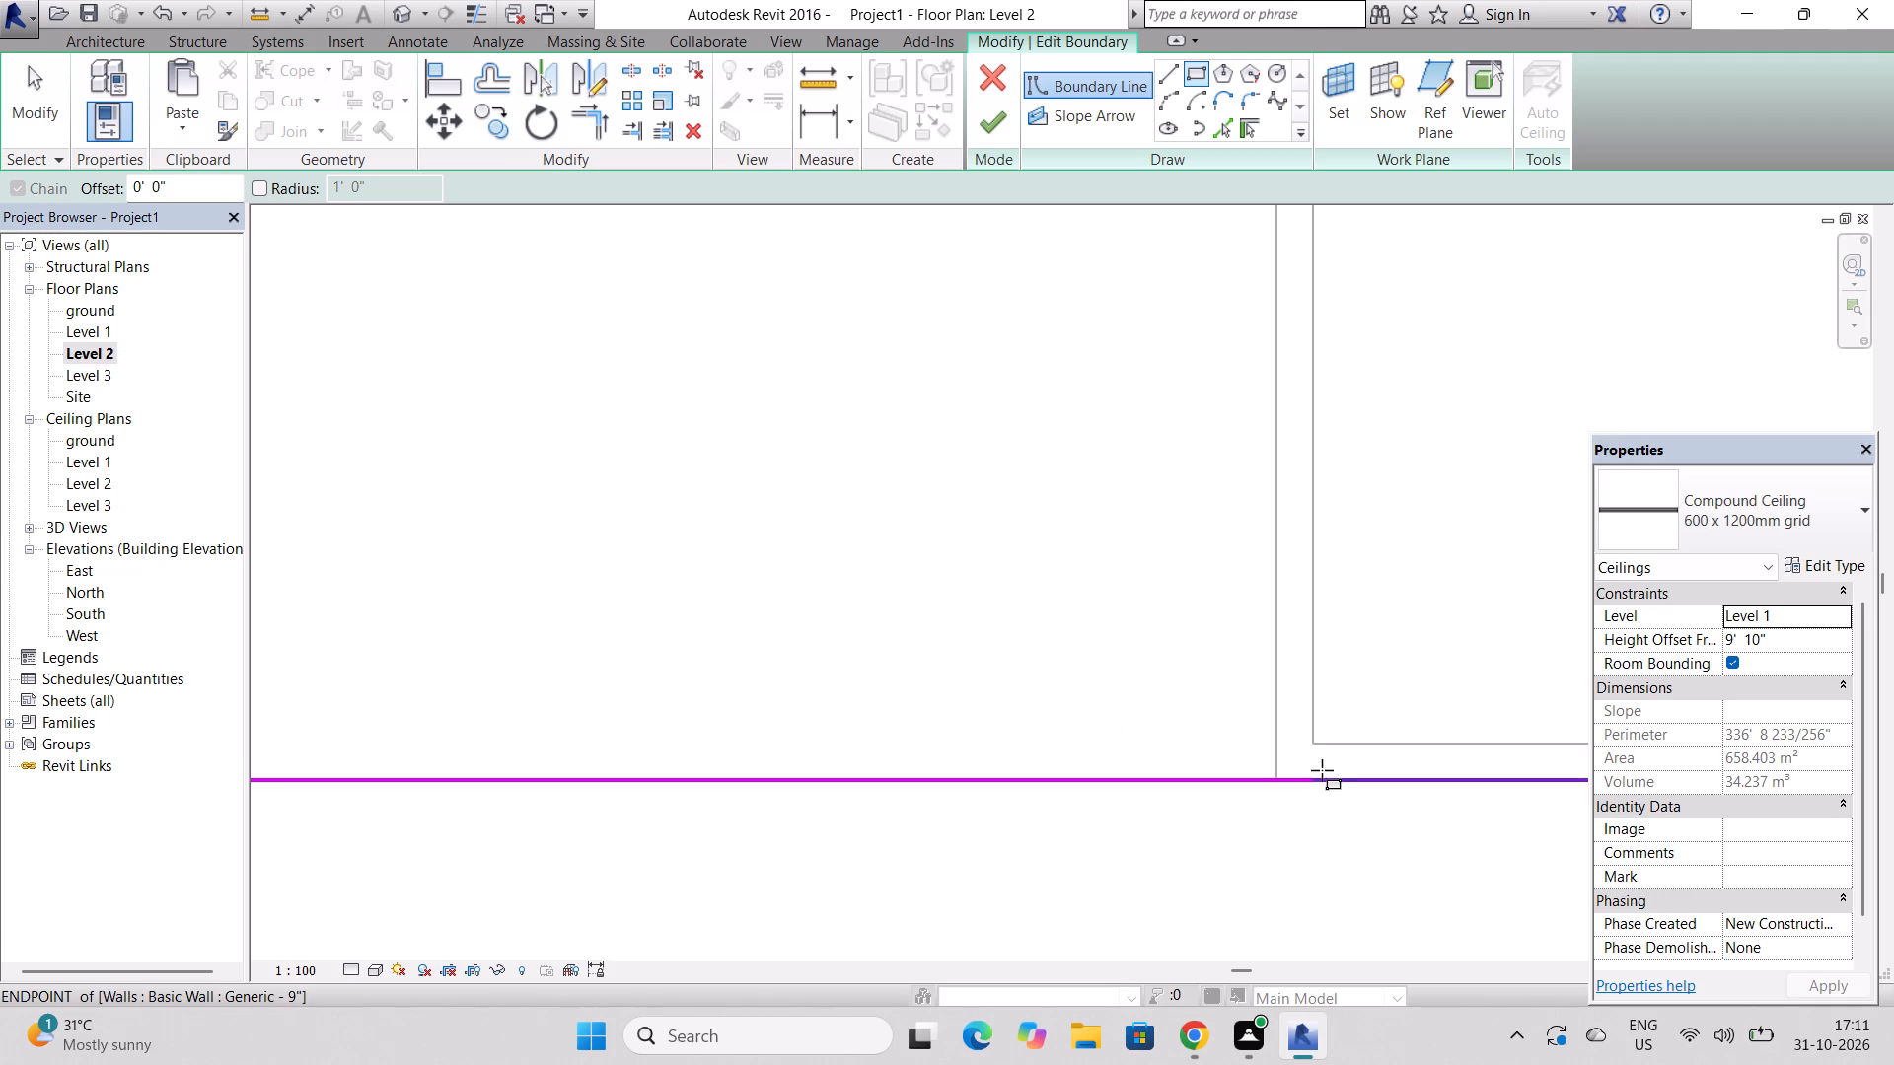
pyautogui.scroll(3, 1322, 770)
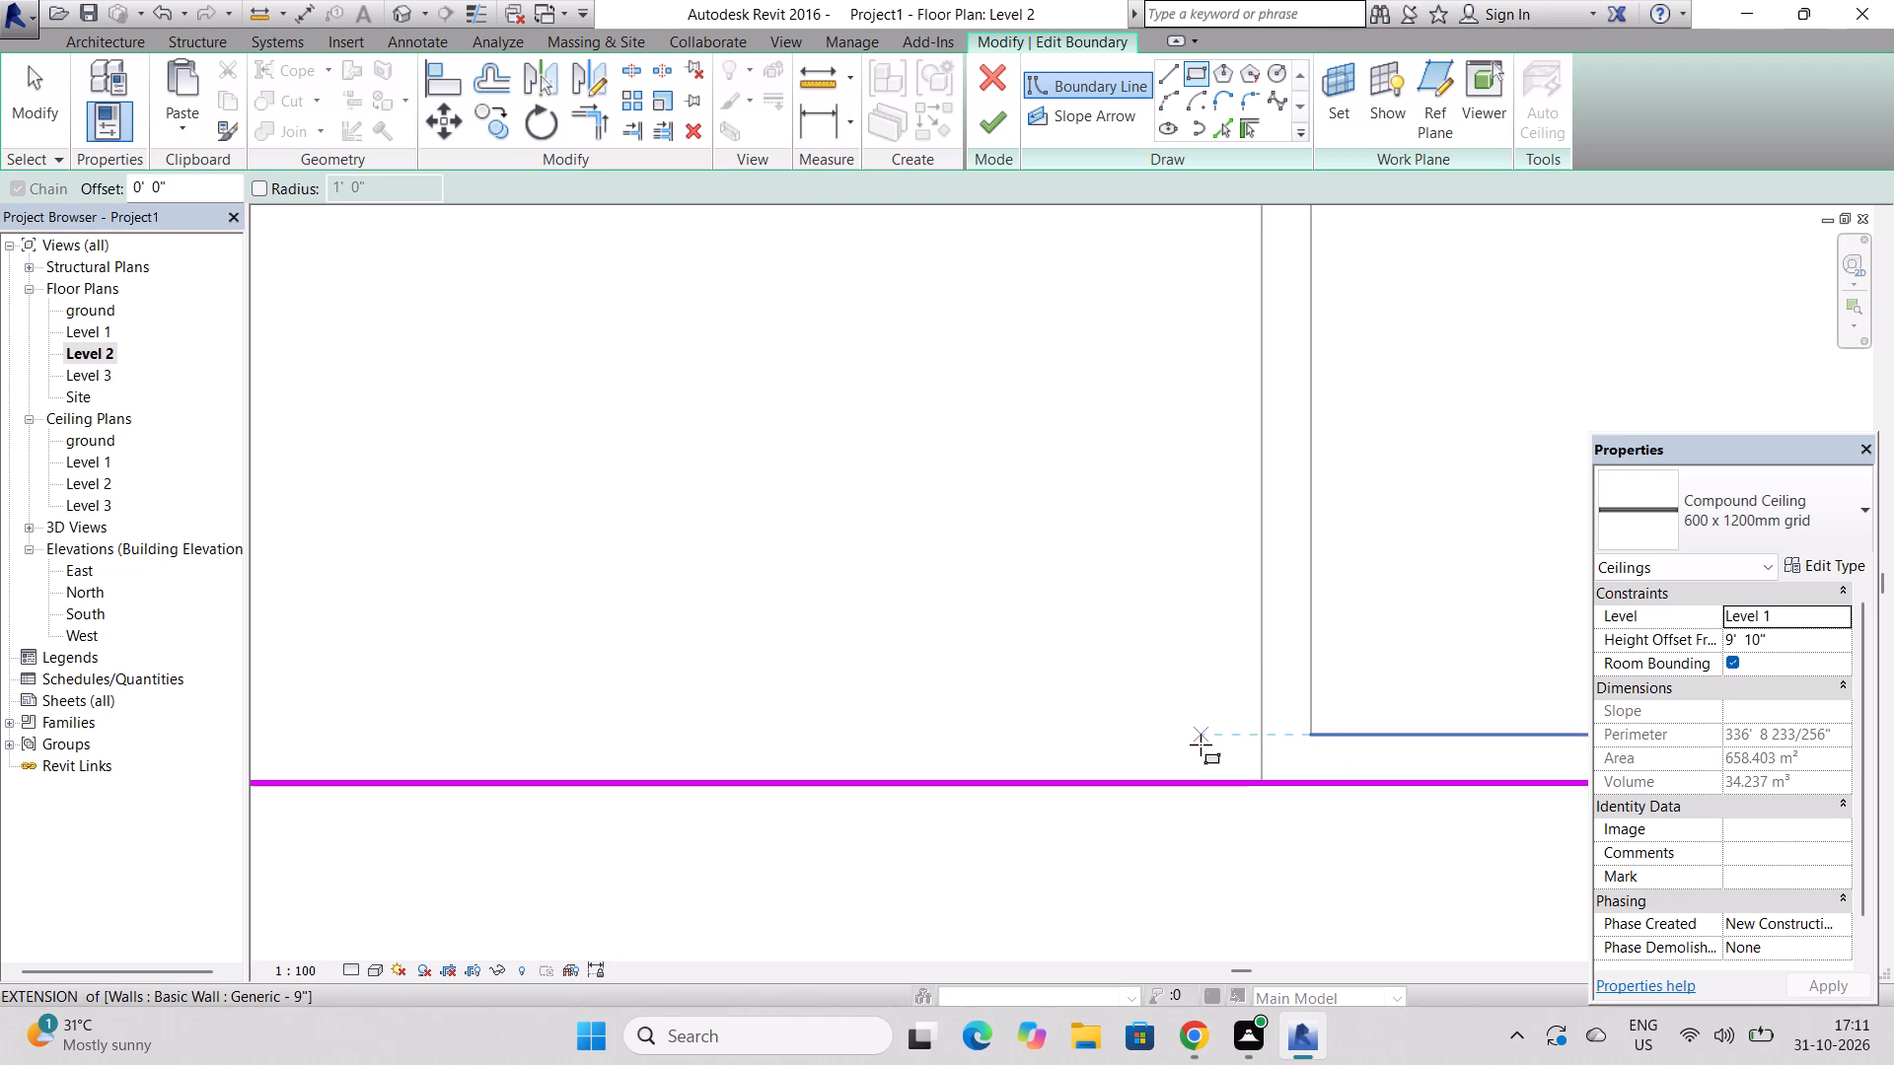
pyautogui.click(1204, 745)
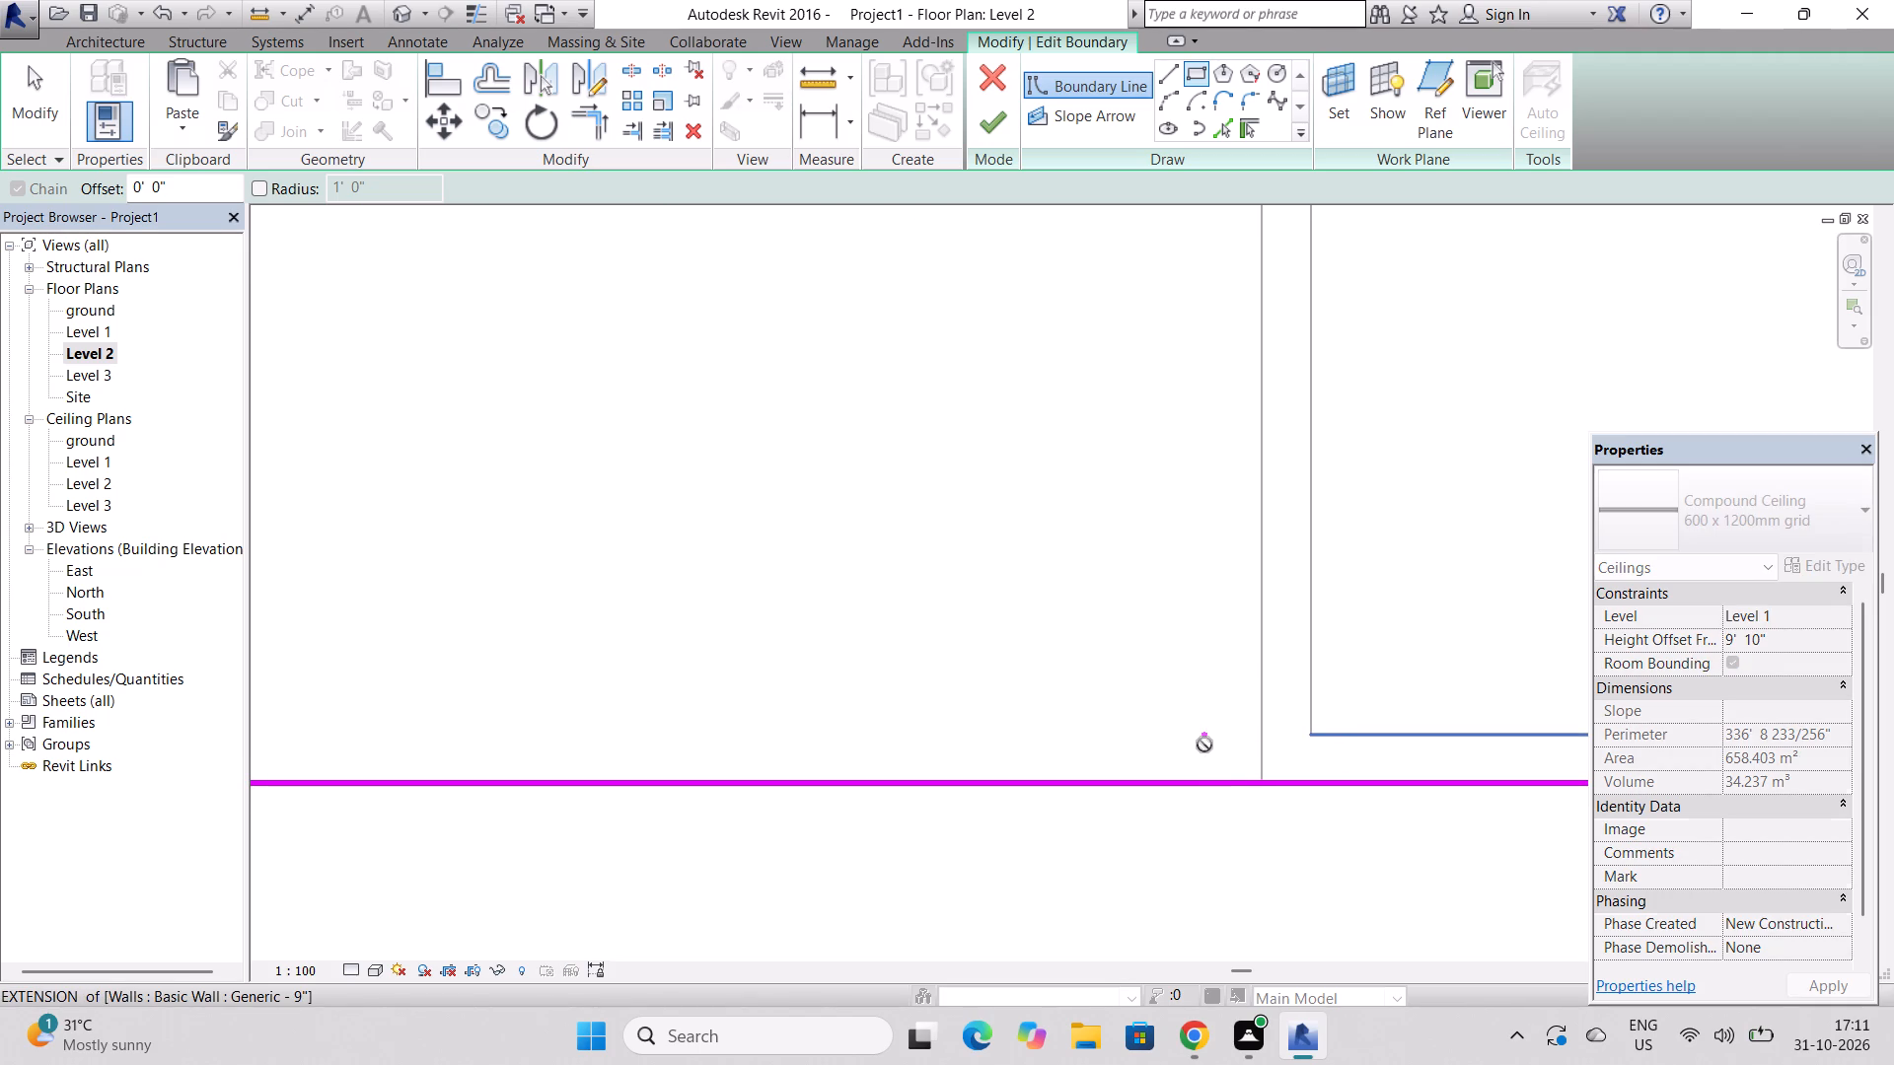
pyautogui.scroll(-7, 1204, 745)
pyautogui.scroll(-2, 1136, 658)
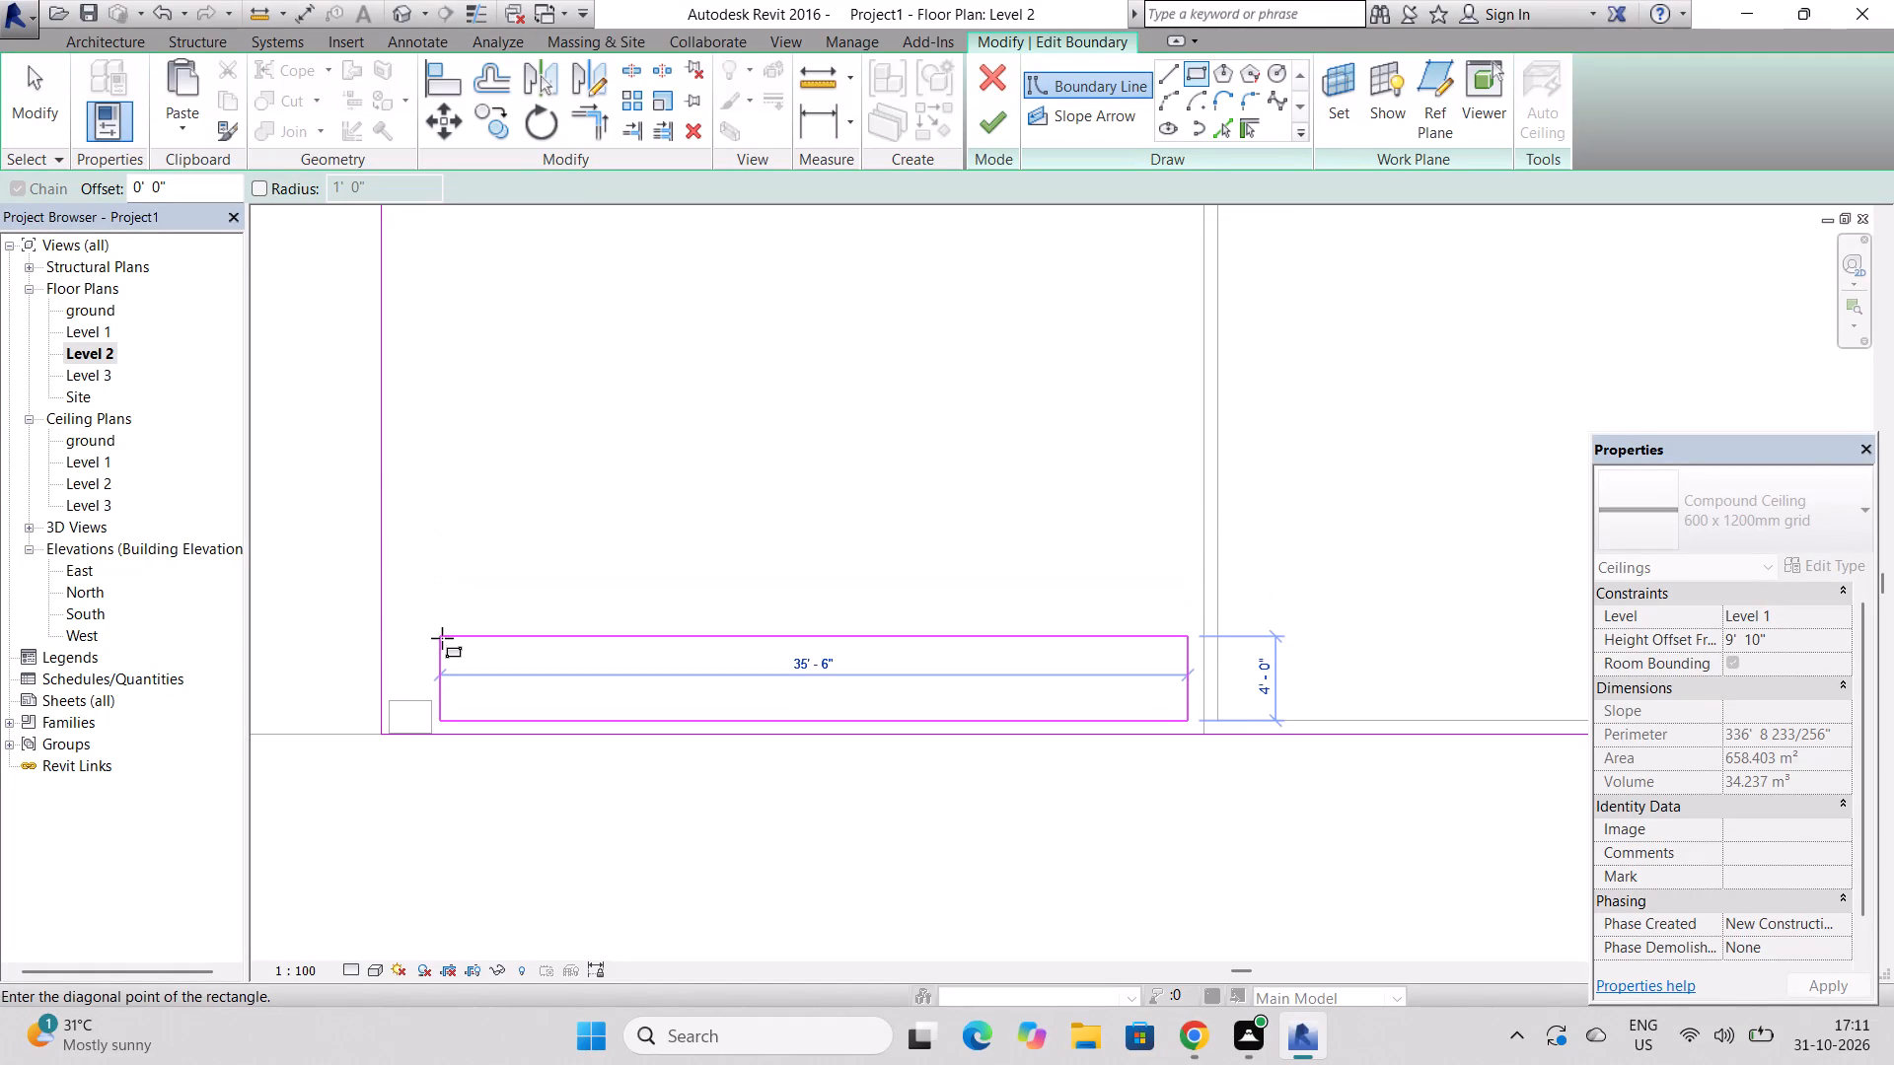
pyautogui.click(442, 638)
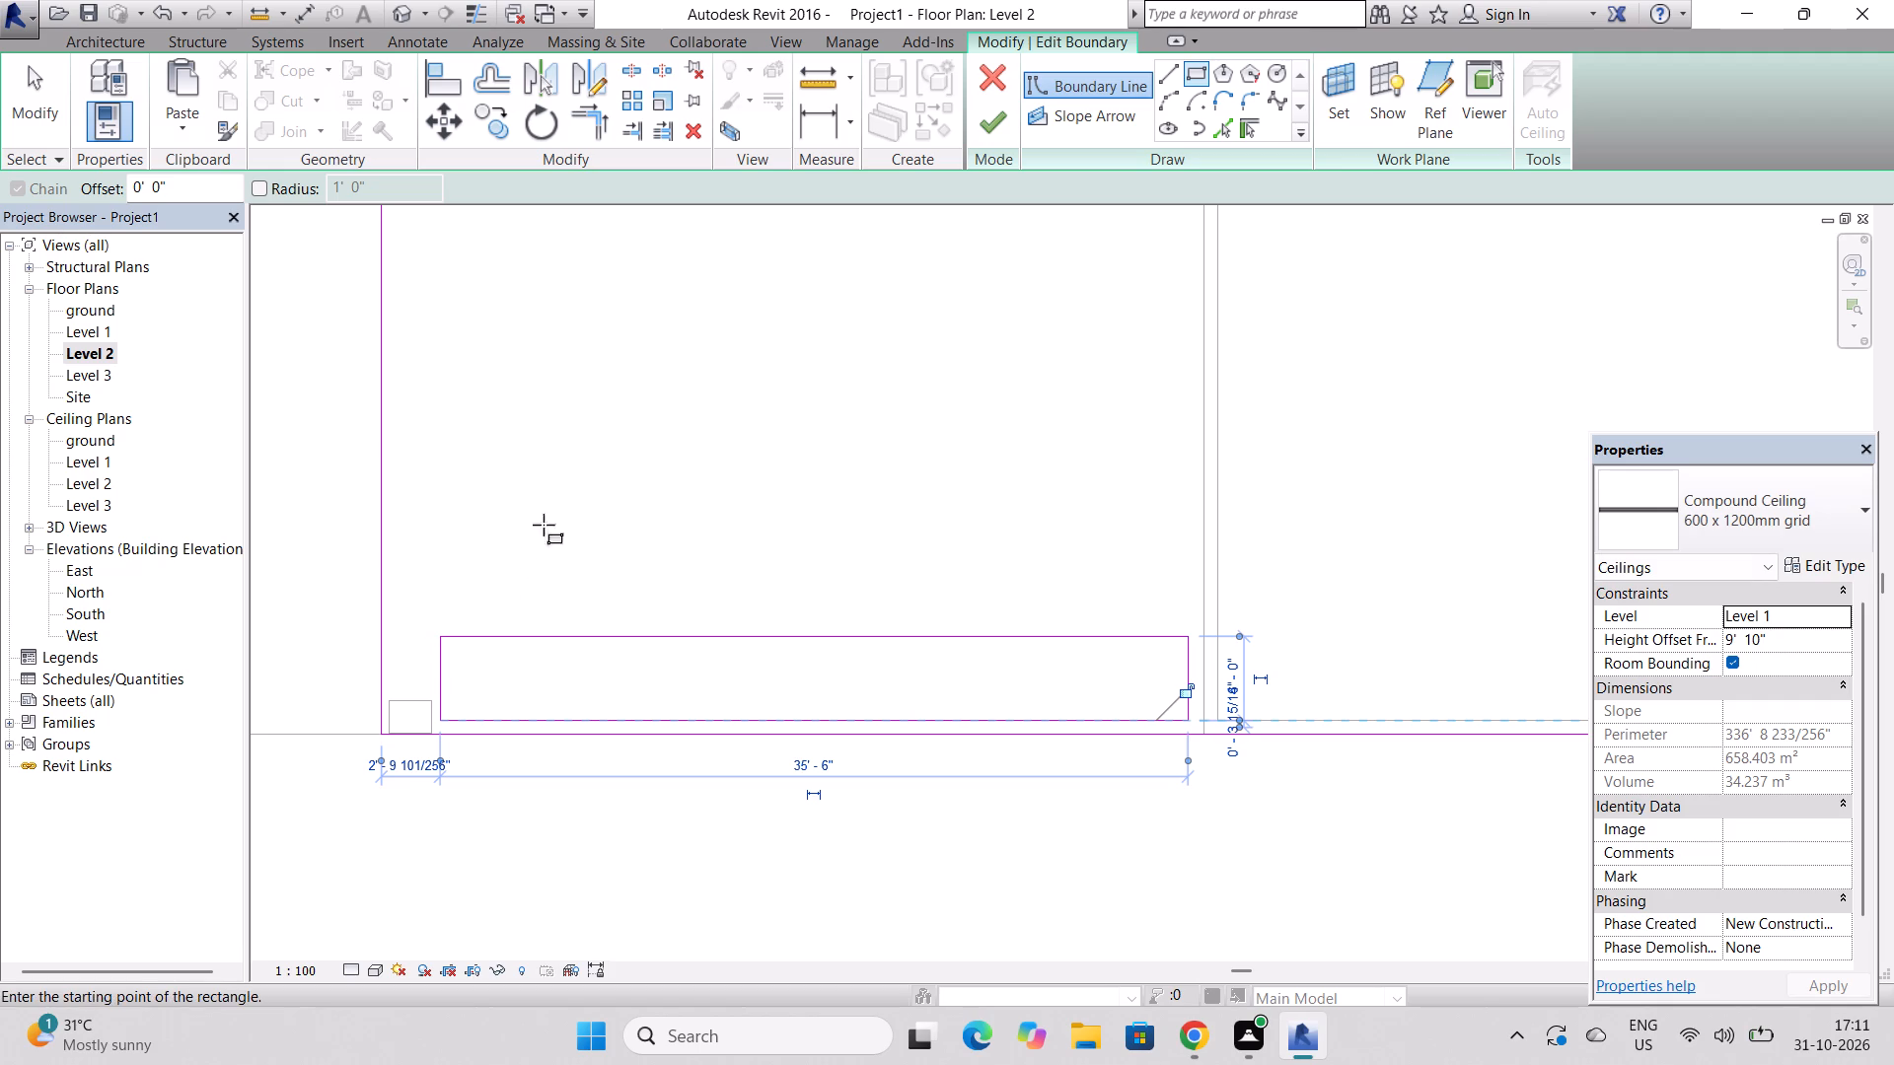
# Begin another rectangle in the ceiling's boundary sketch.
pyautogui.click(1202, 75)
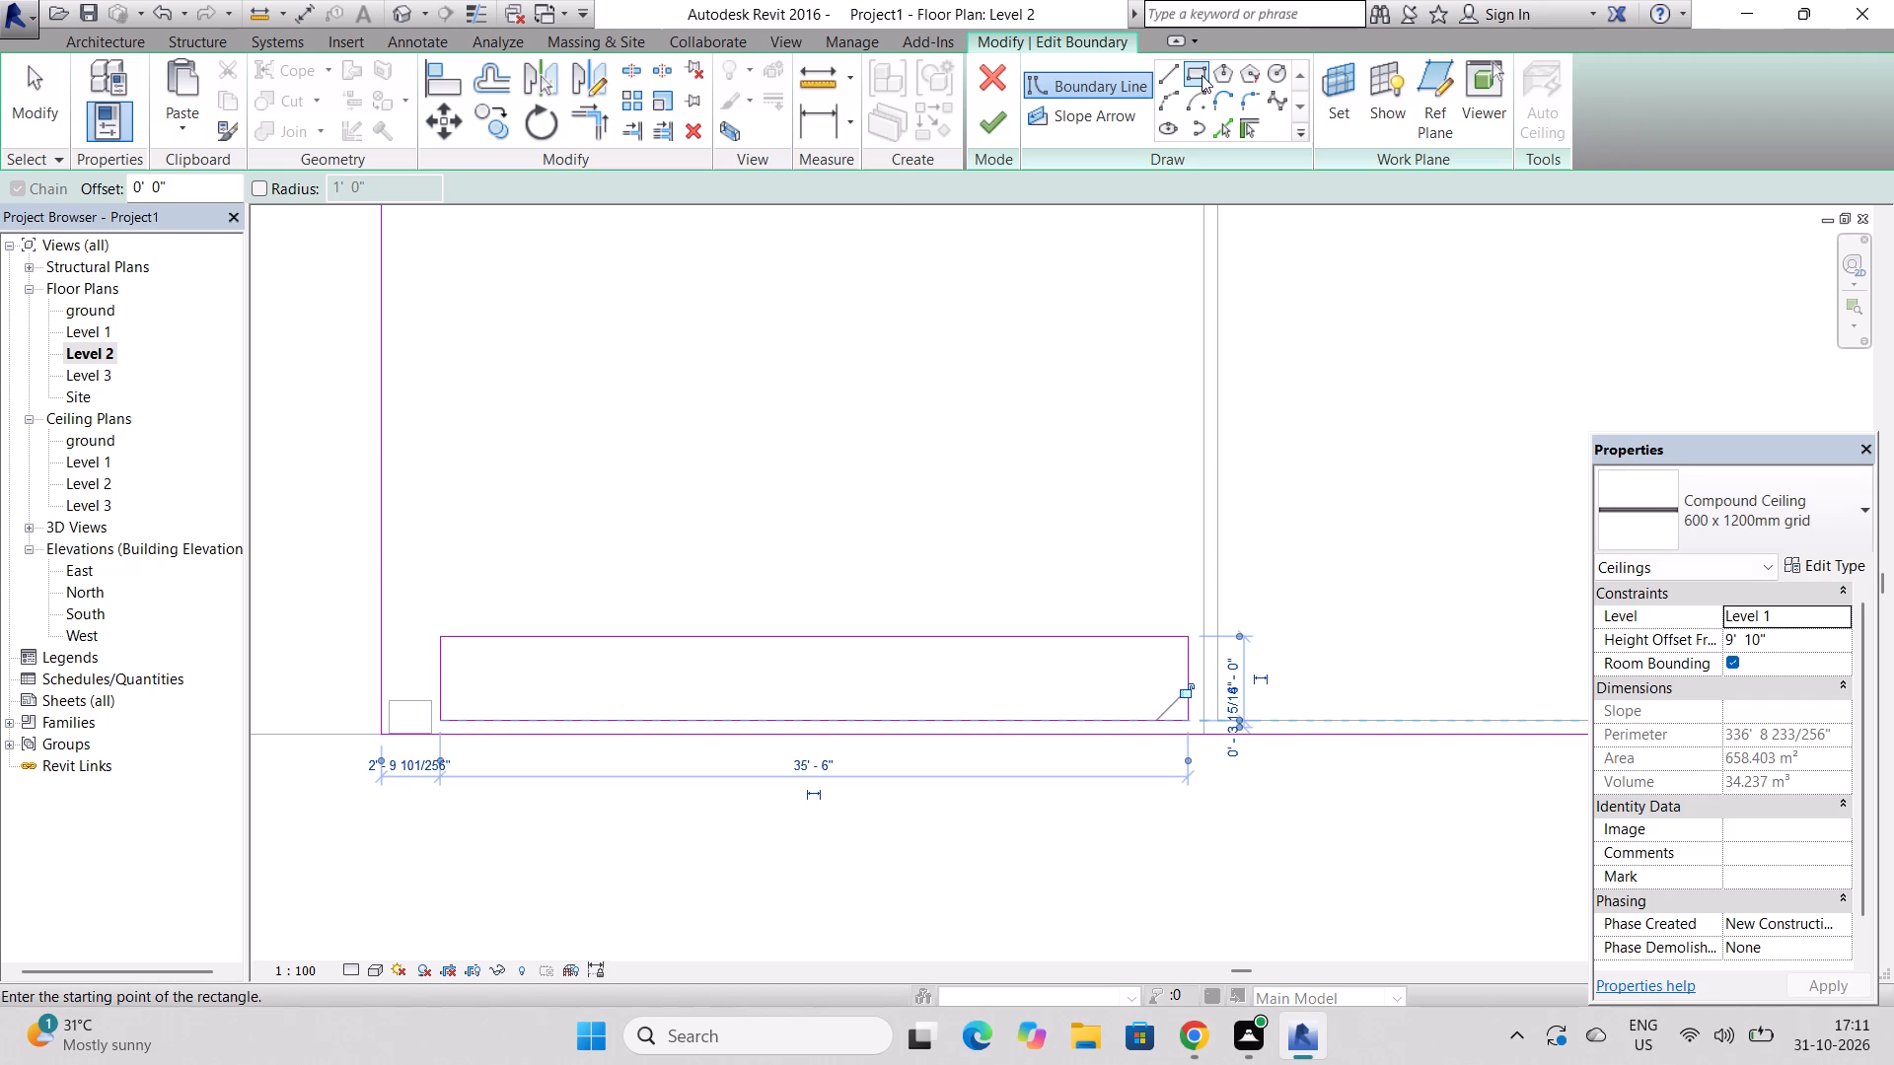
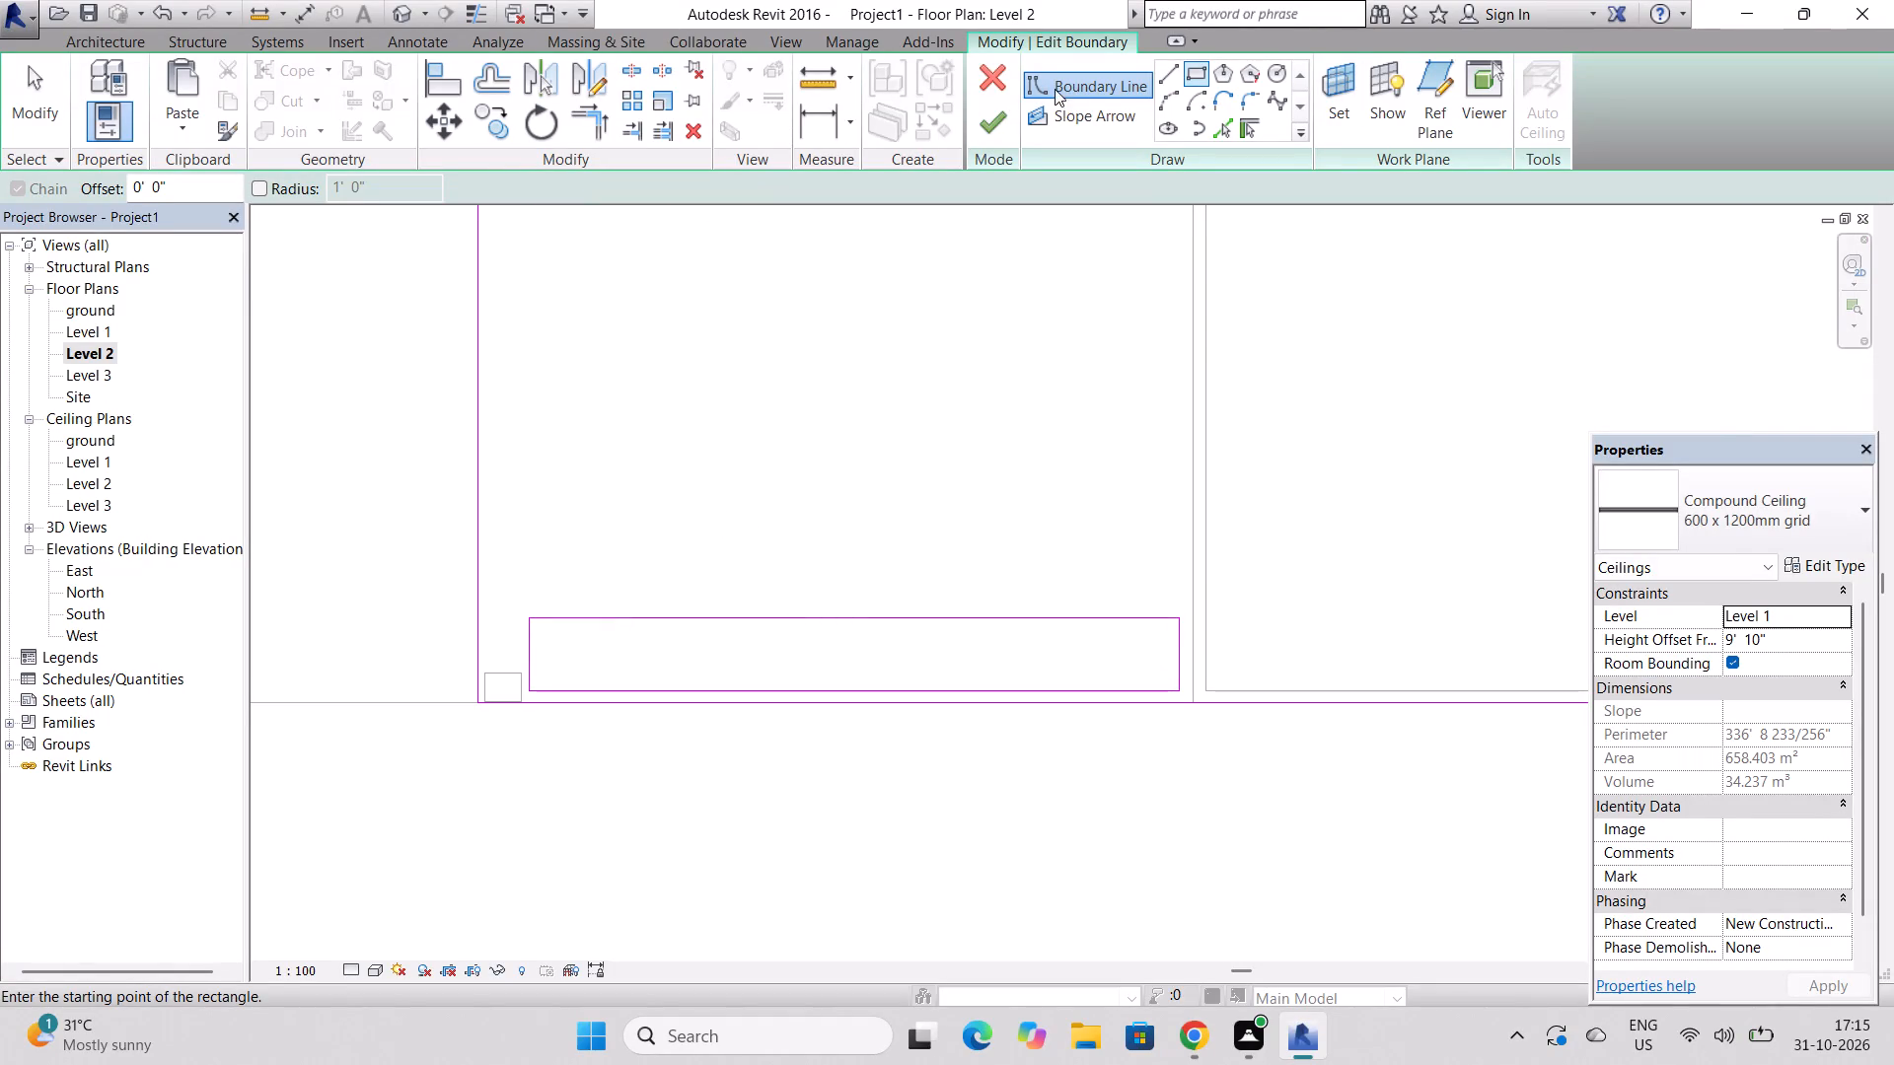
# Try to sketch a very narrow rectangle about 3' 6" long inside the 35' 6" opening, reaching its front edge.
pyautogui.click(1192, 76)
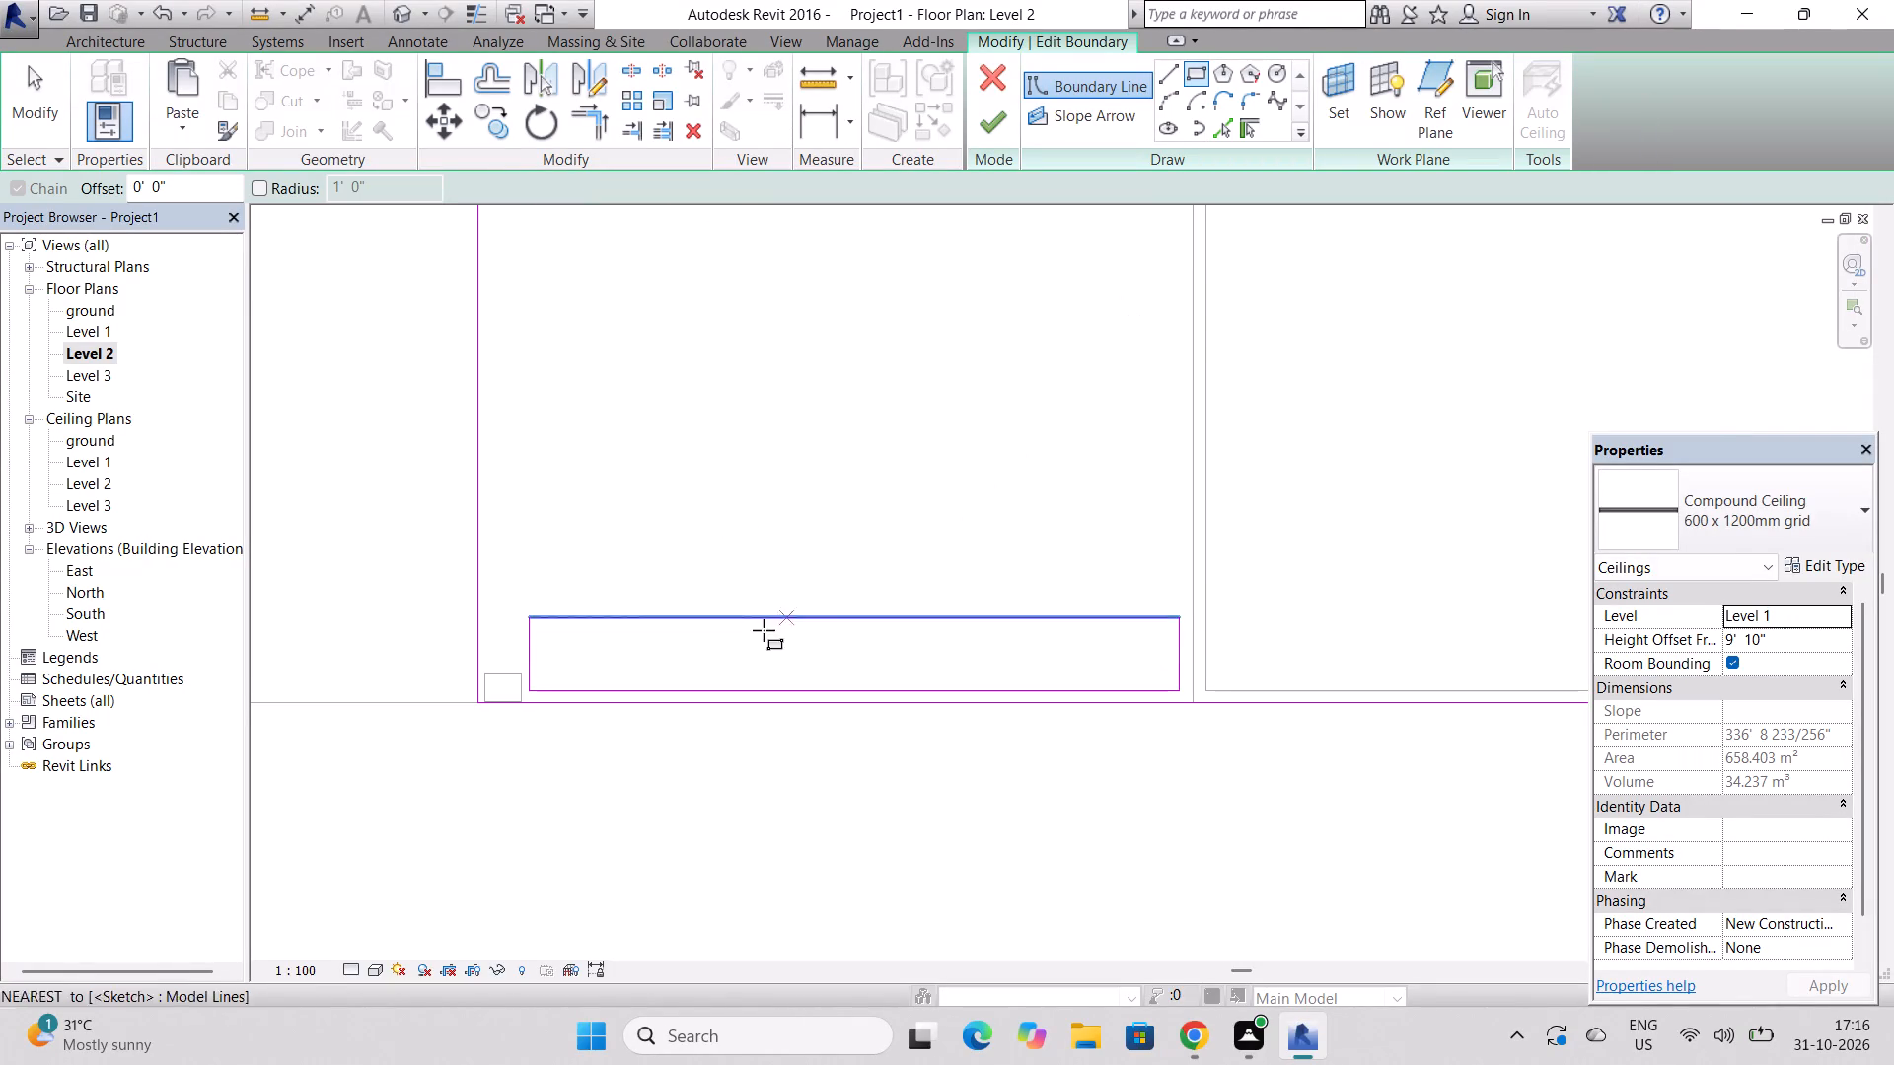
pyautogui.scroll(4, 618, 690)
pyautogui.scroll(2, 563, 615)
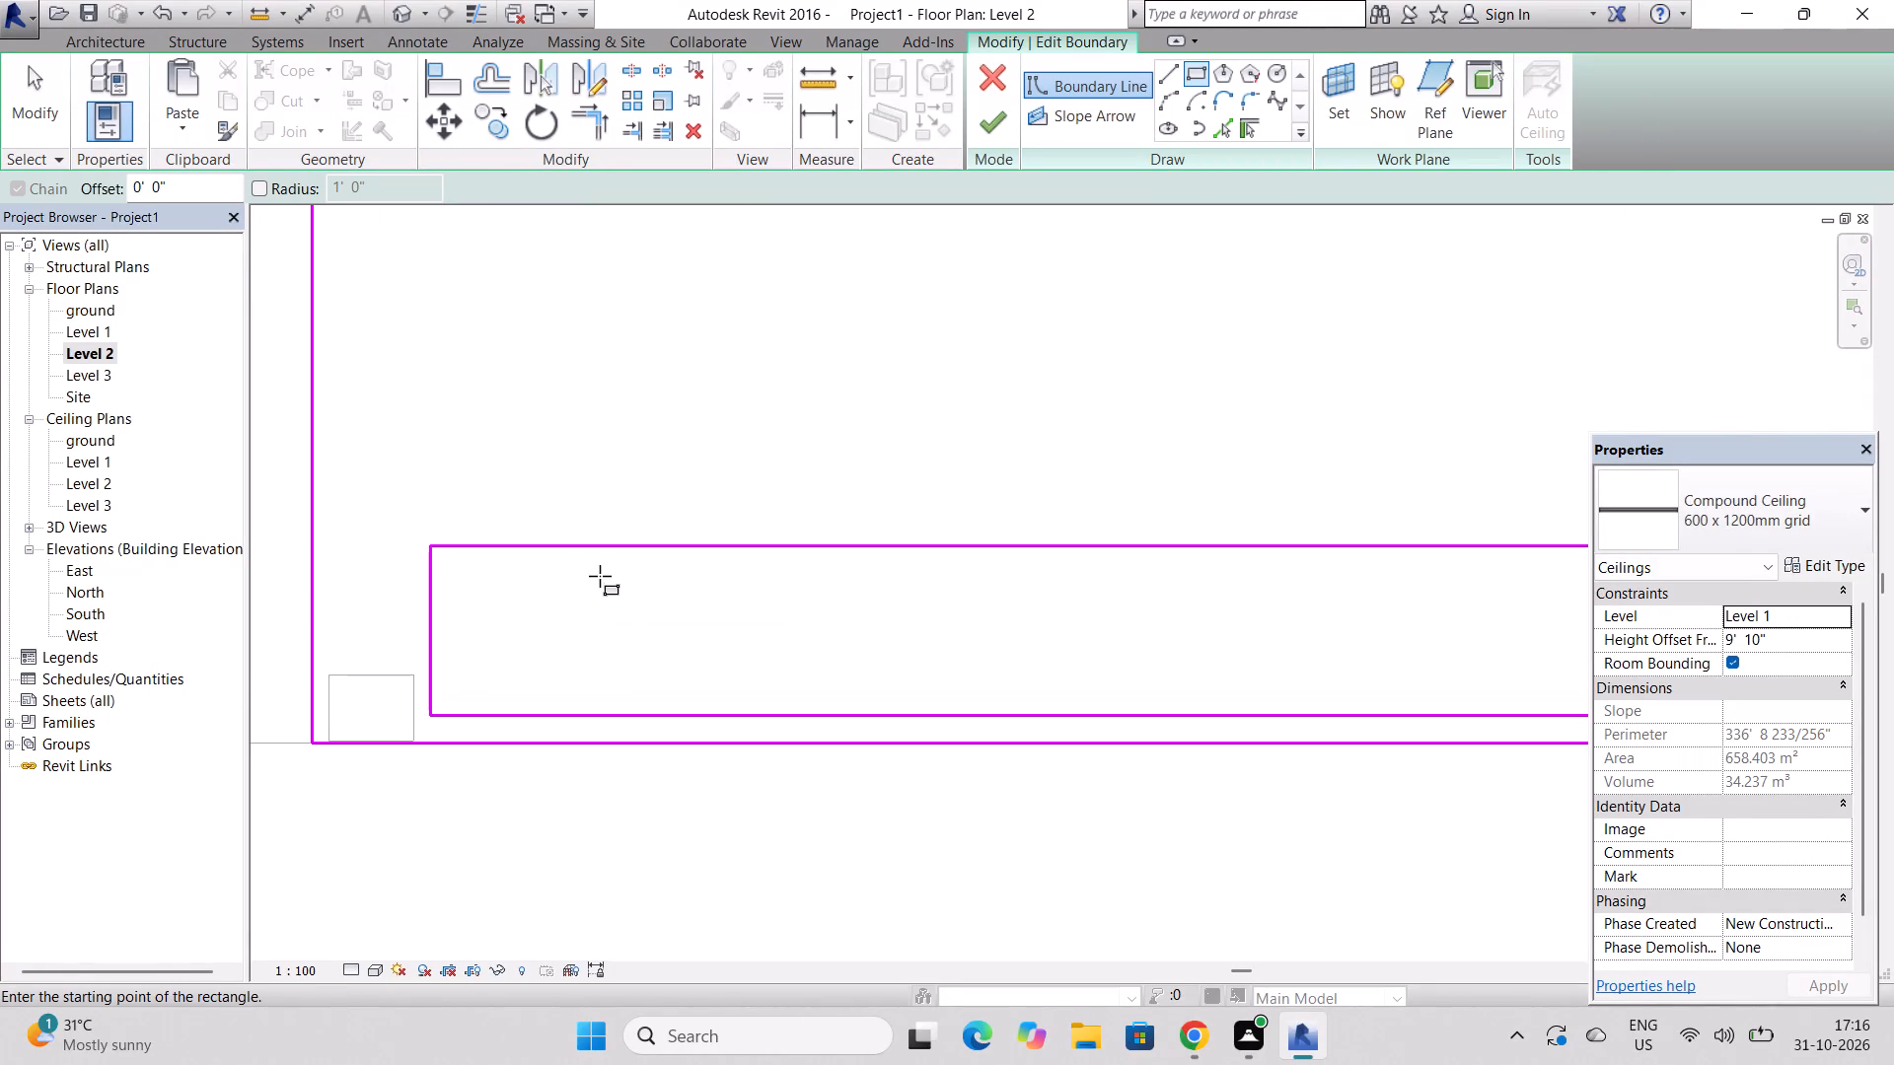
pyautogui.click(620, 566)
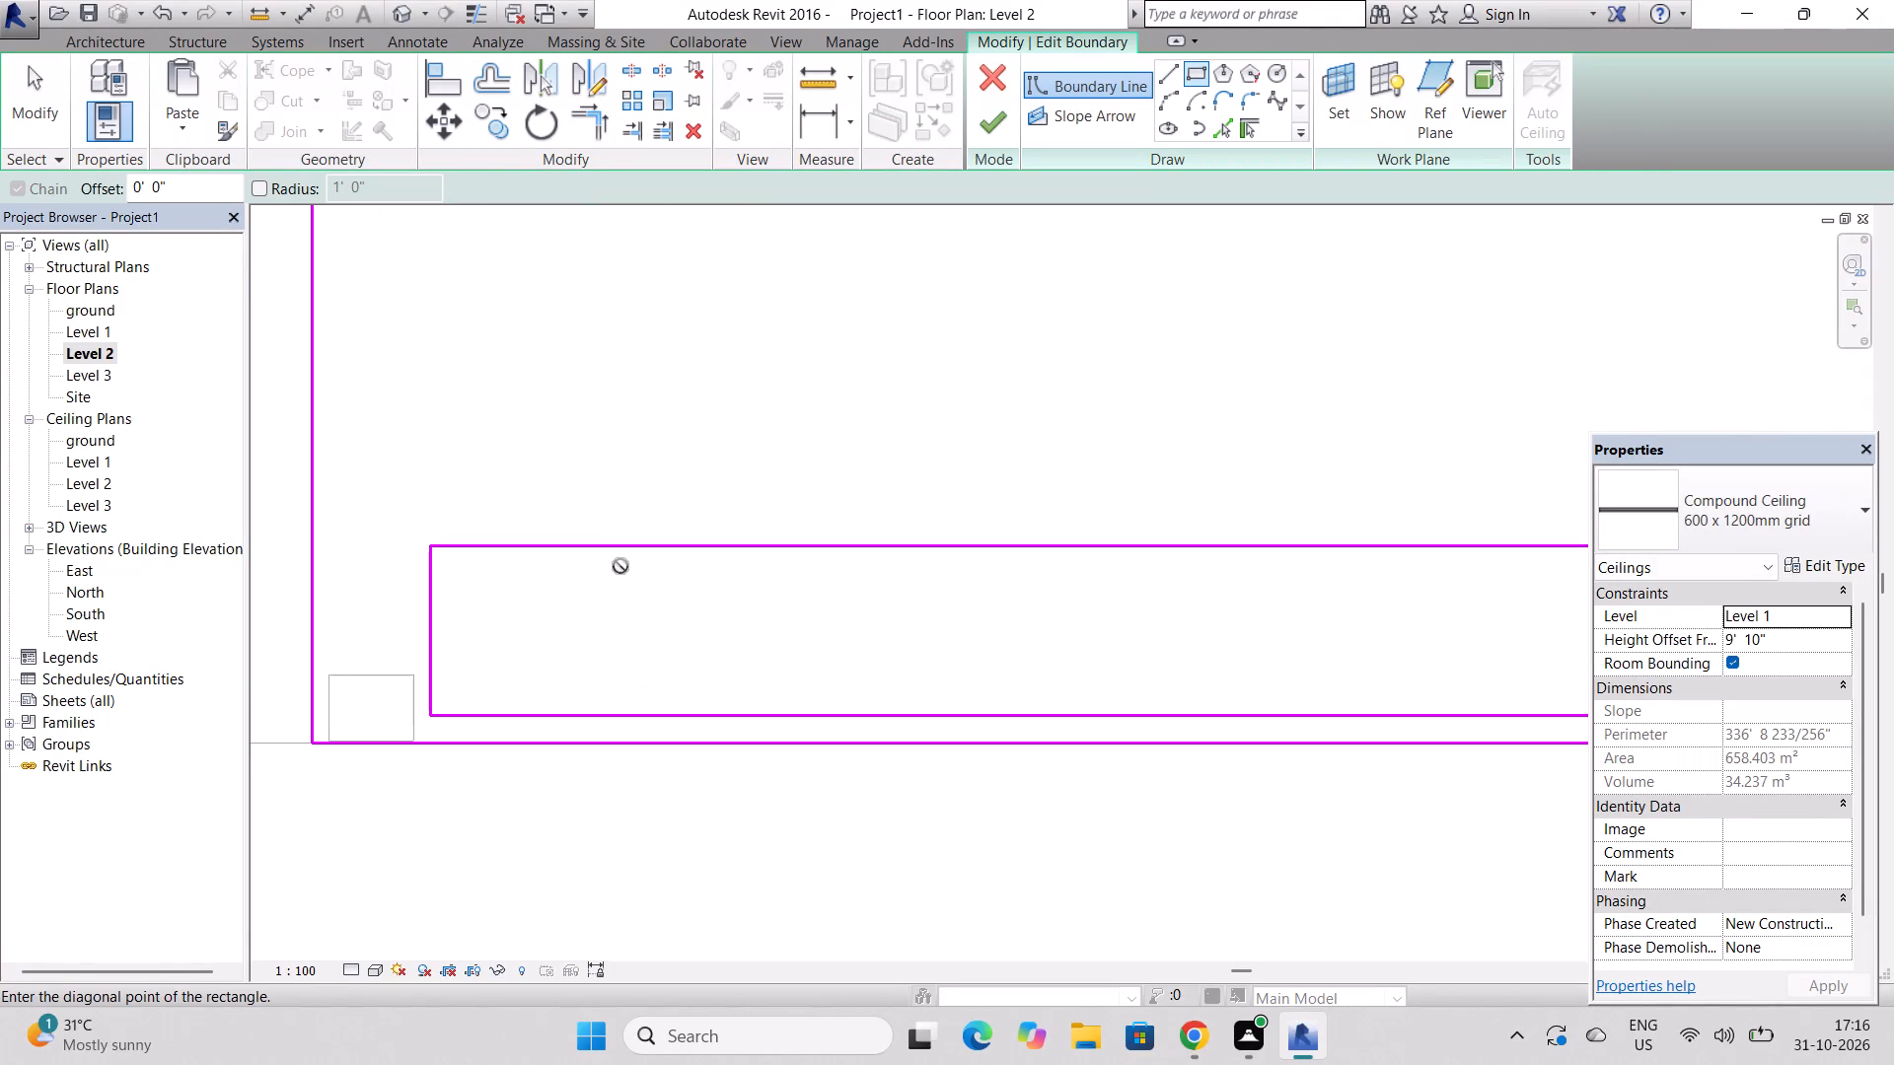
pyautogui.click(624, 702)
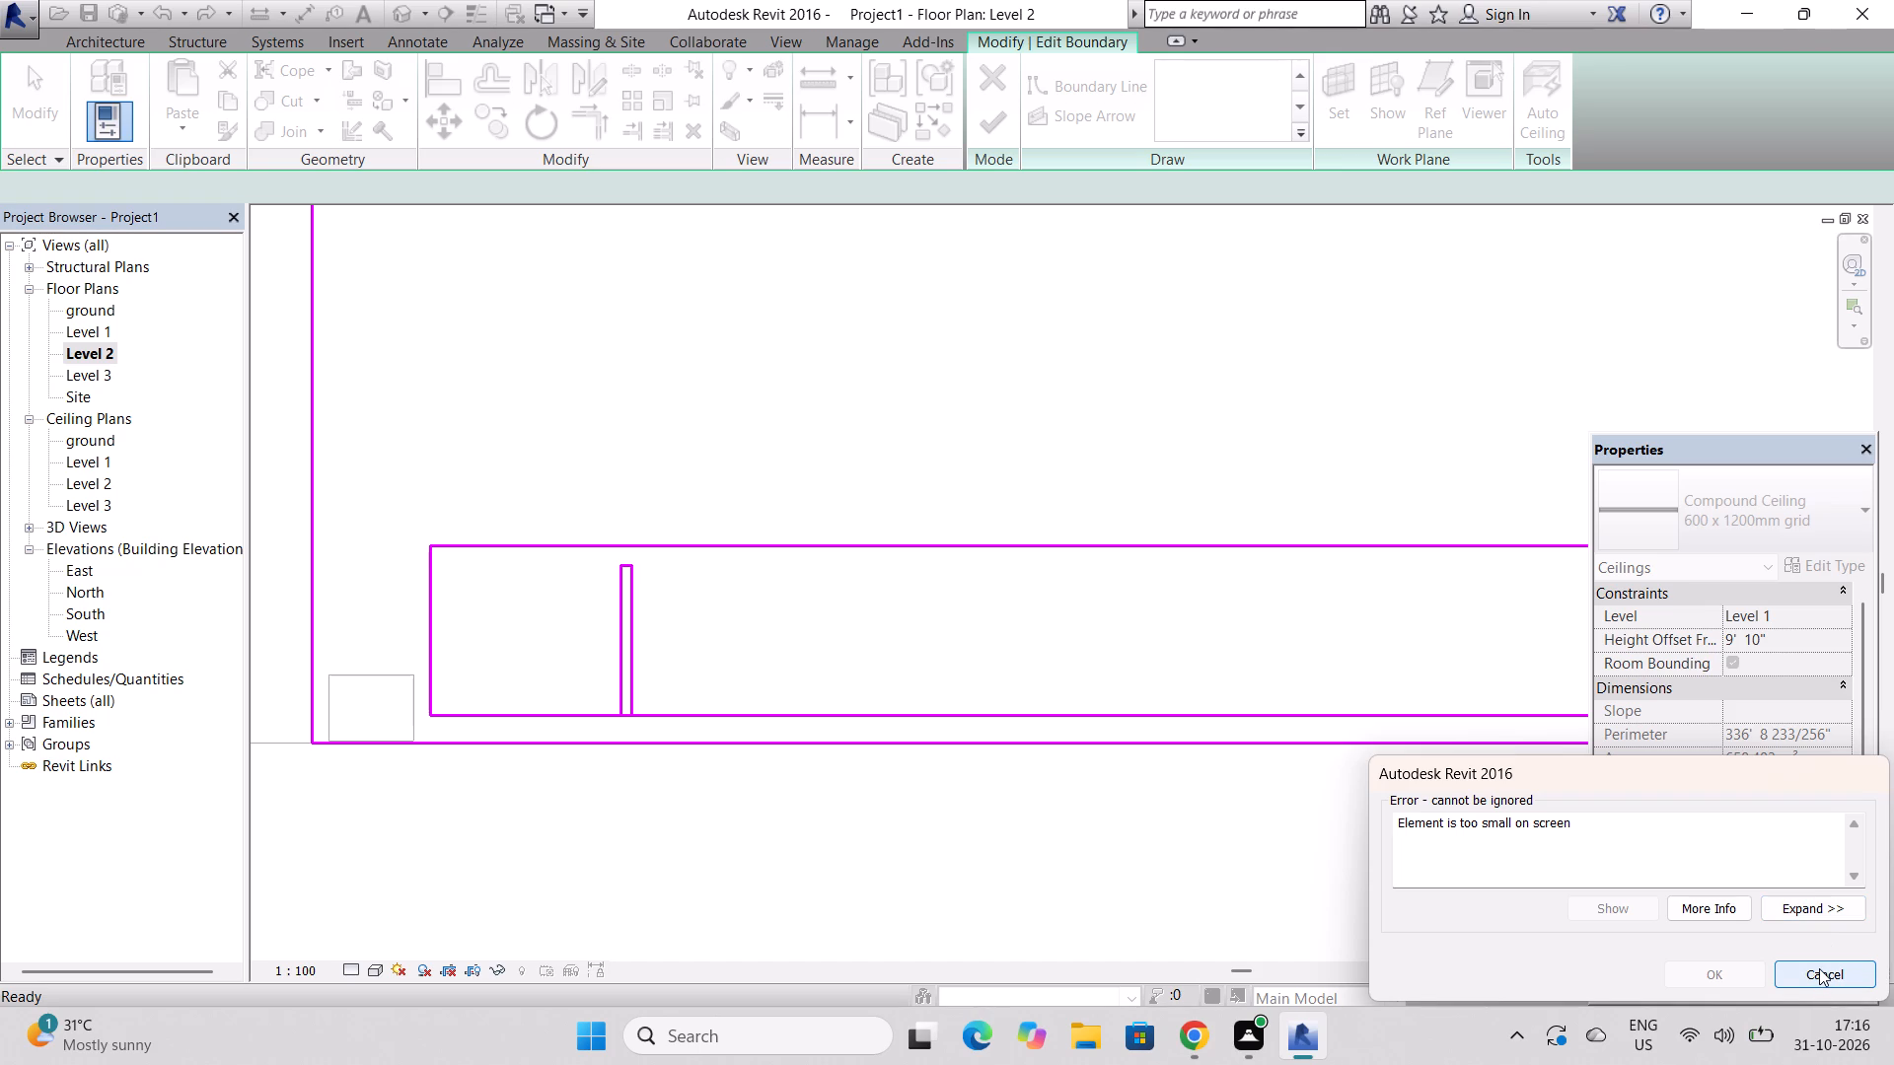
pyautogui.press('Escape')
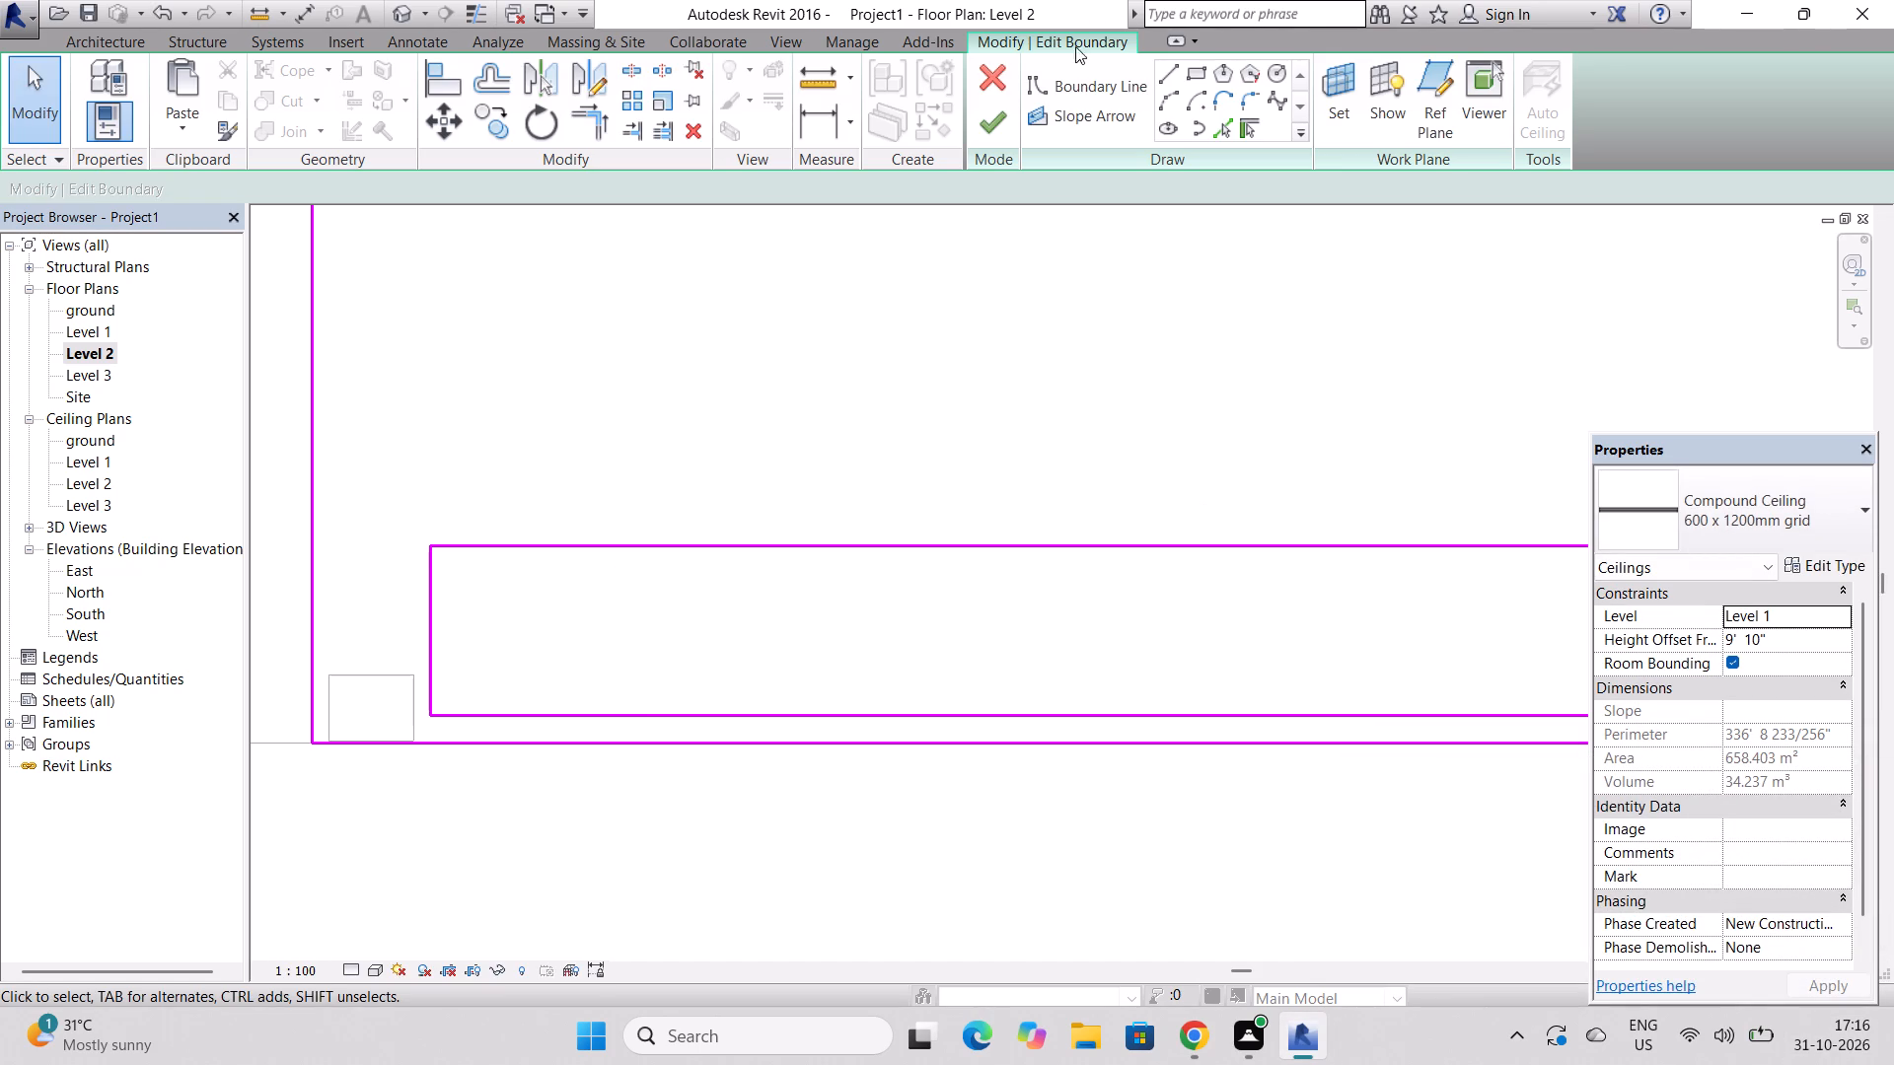
# Sketch a narrow rectangle 3' 0" long inside the opening near its column end, parallel to the short sides and clear of the edges.
pyautogui.click(1192, 74)
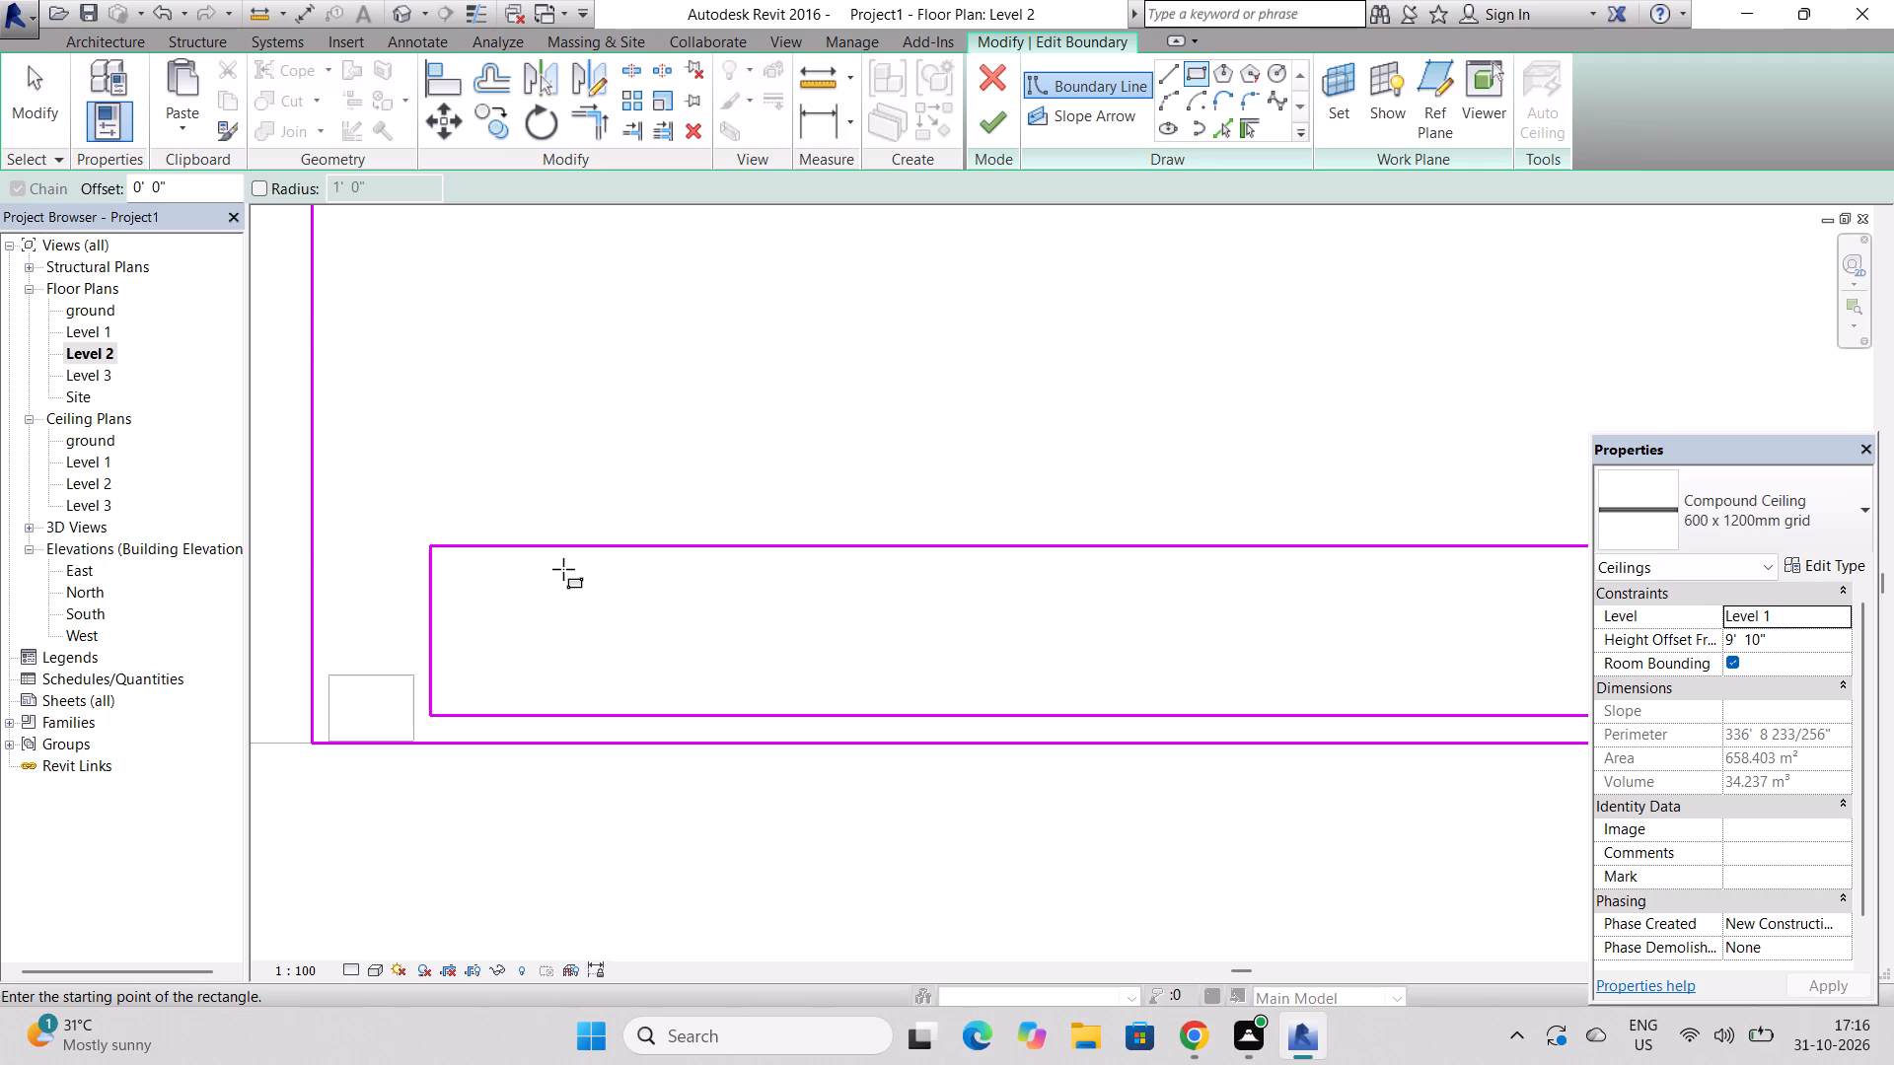
pyautogui.click(563, 569)
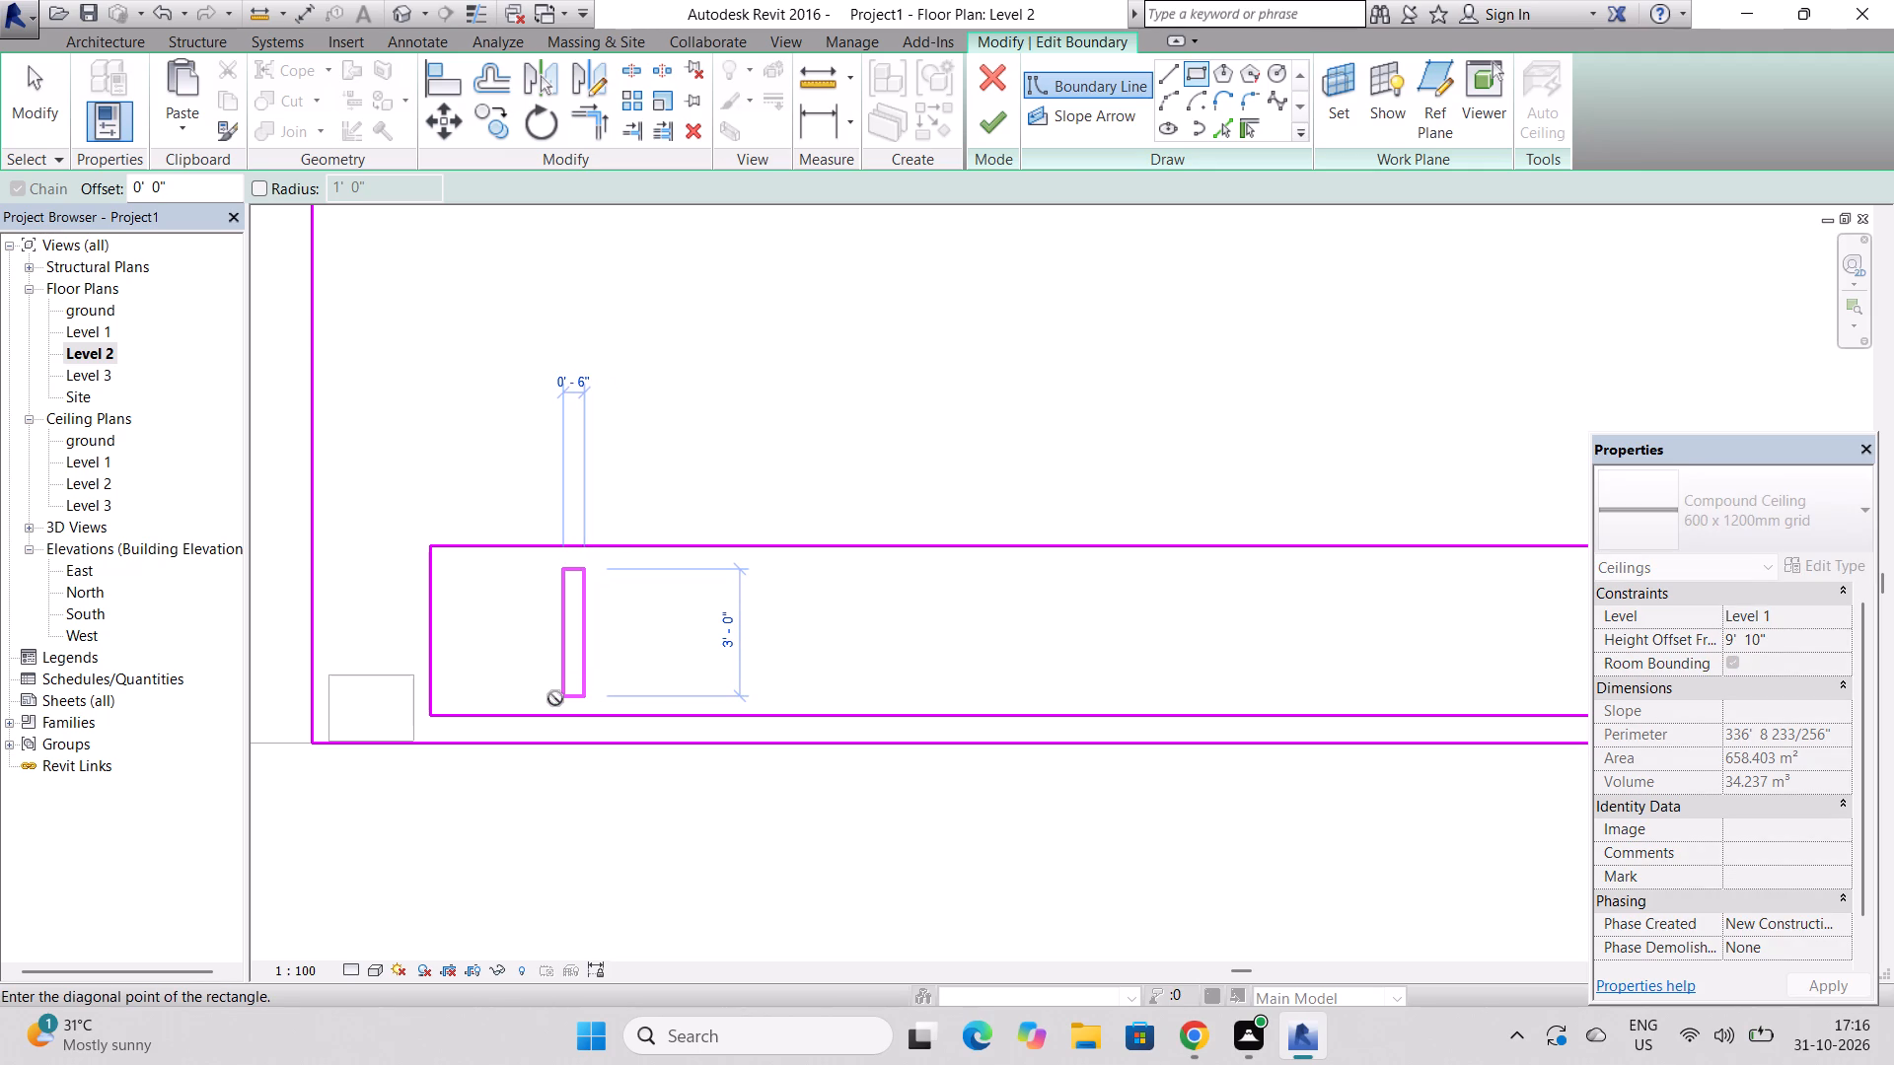
pyautogui.scroll(5, 555, 698)
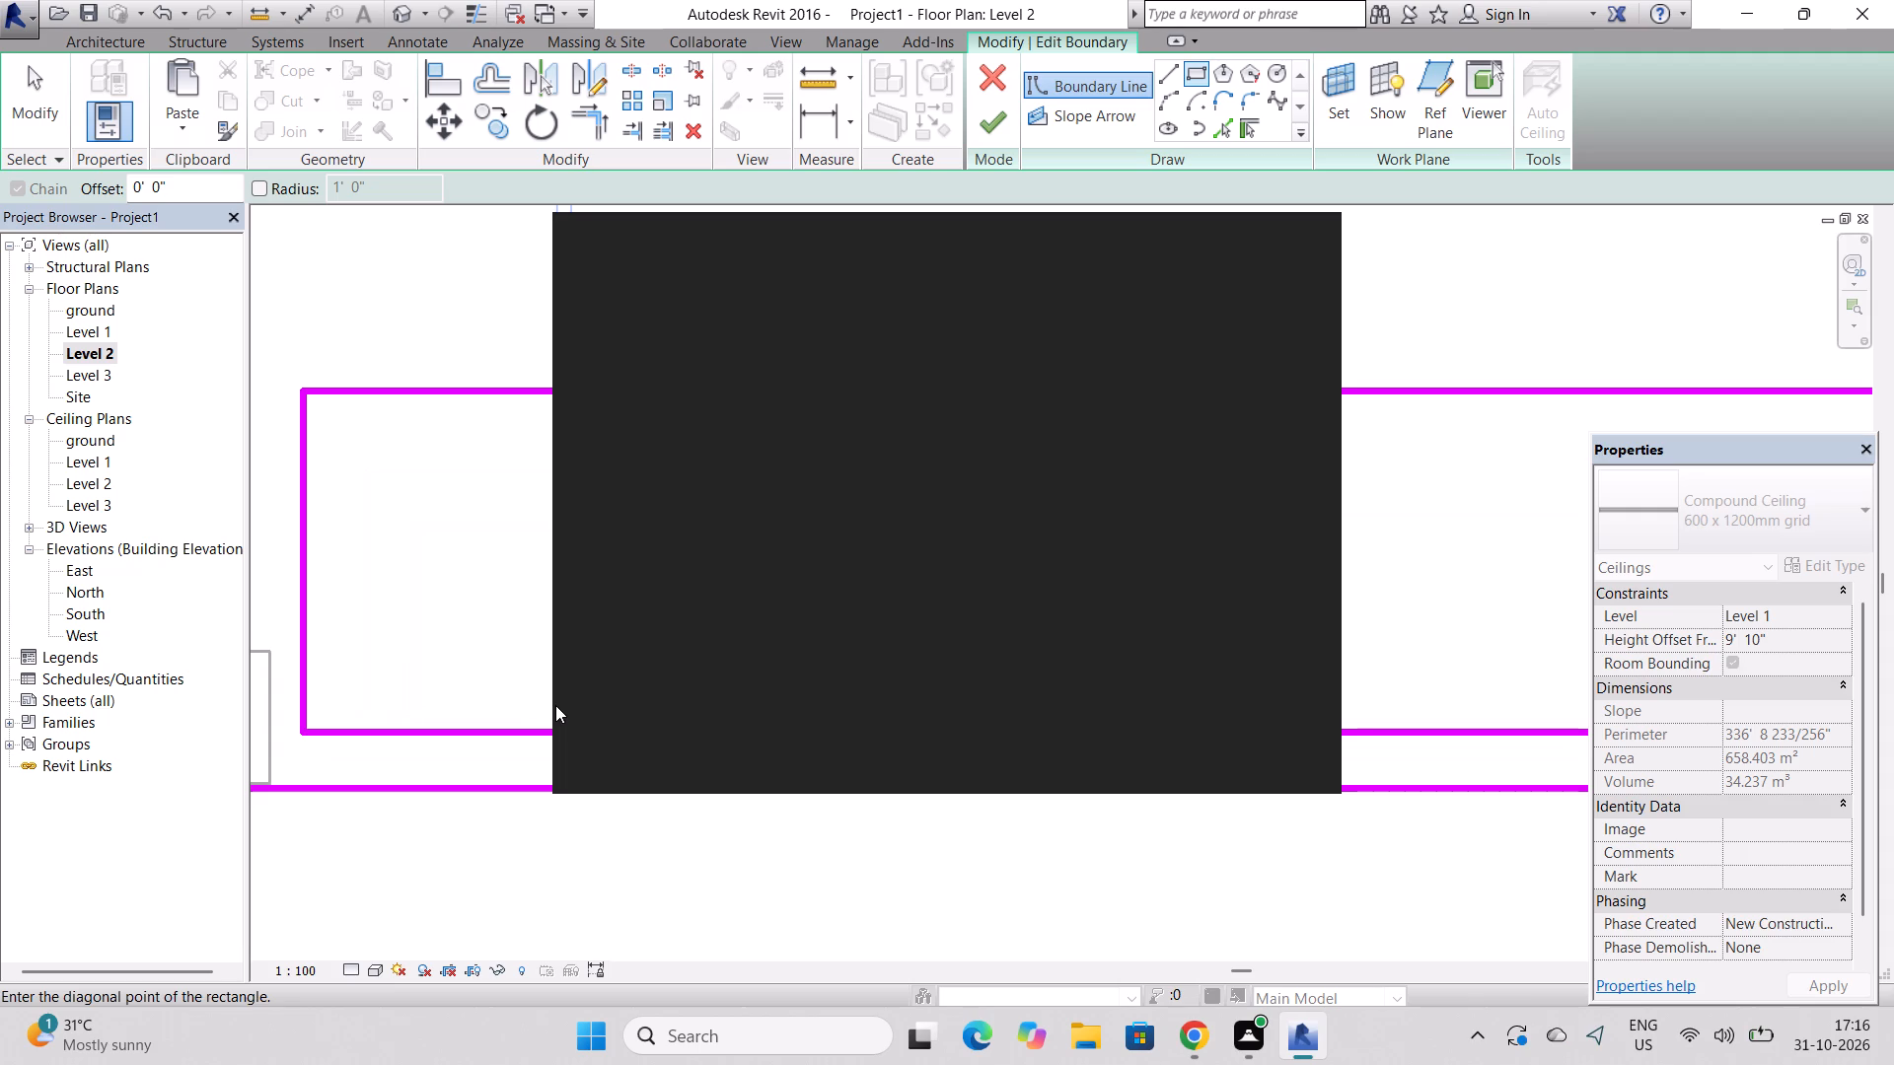
pyautogui.click(555, 705)
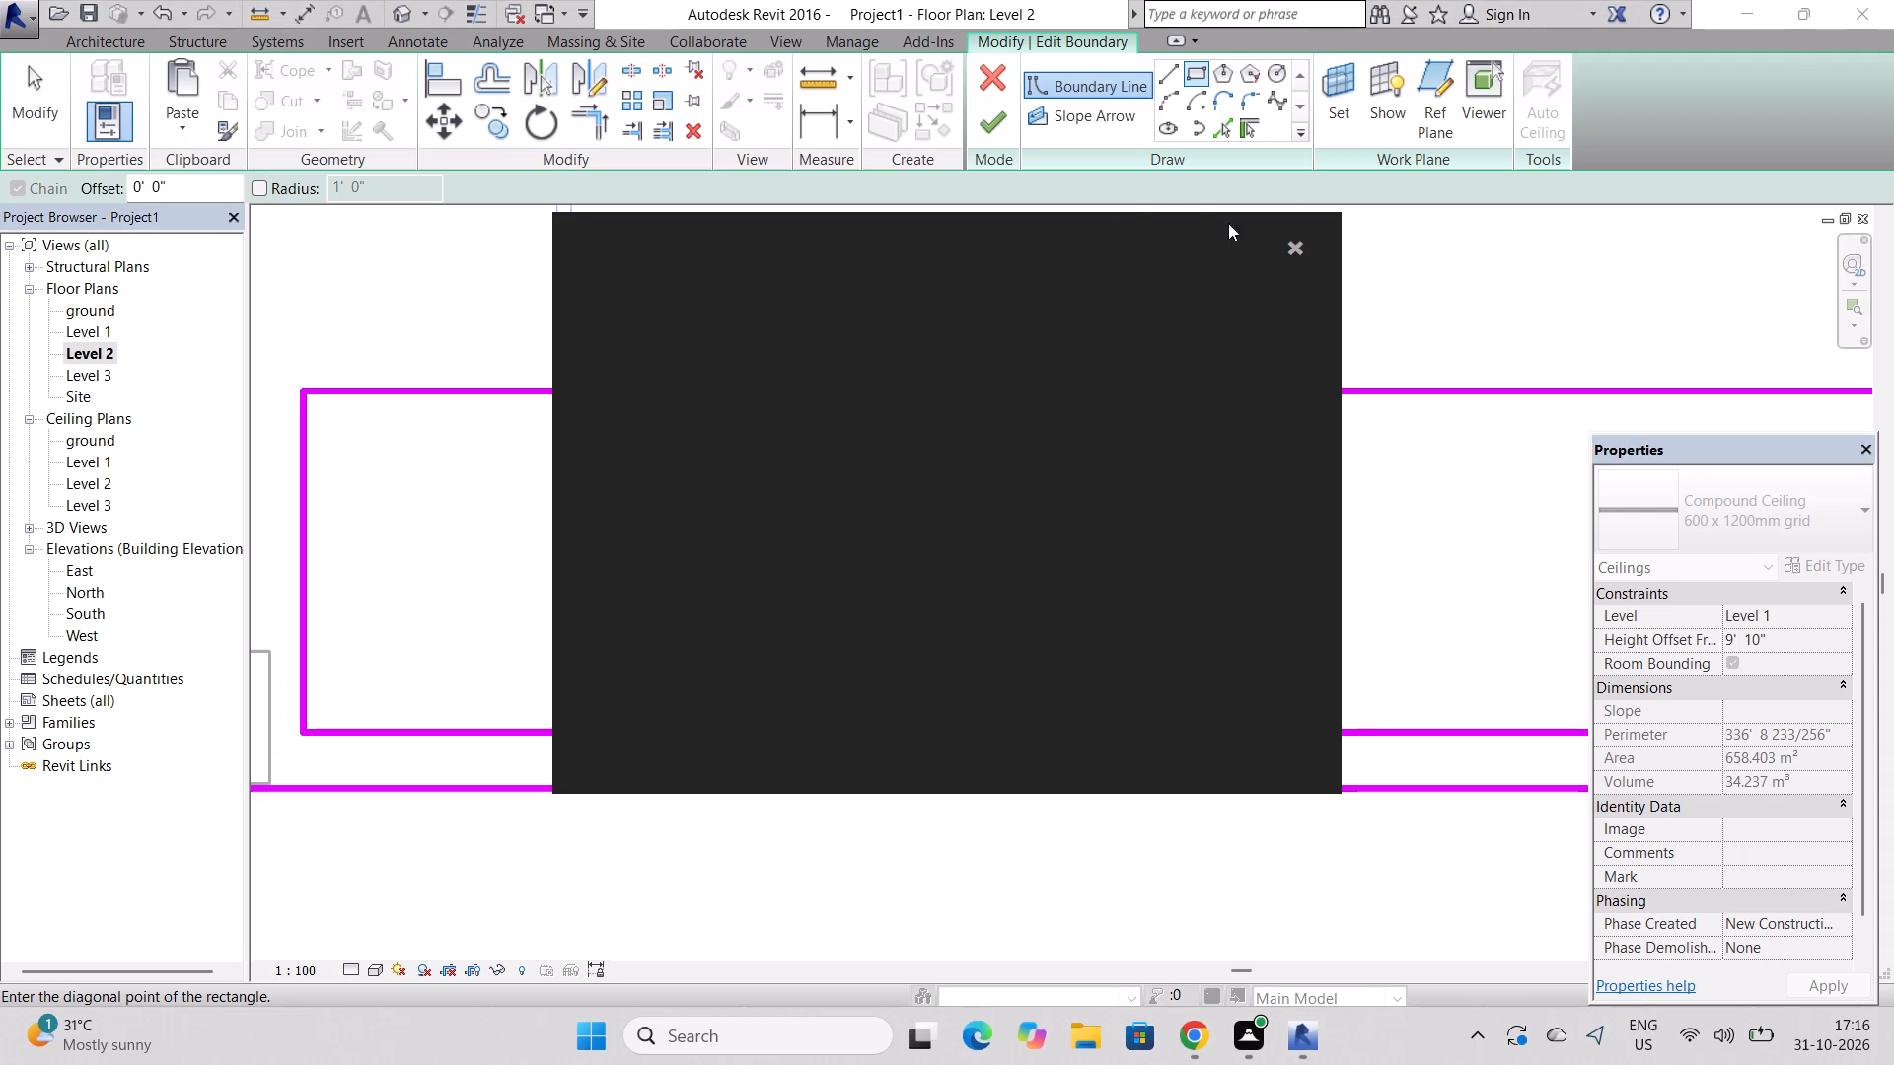
pyautogui.click(1291, 249)
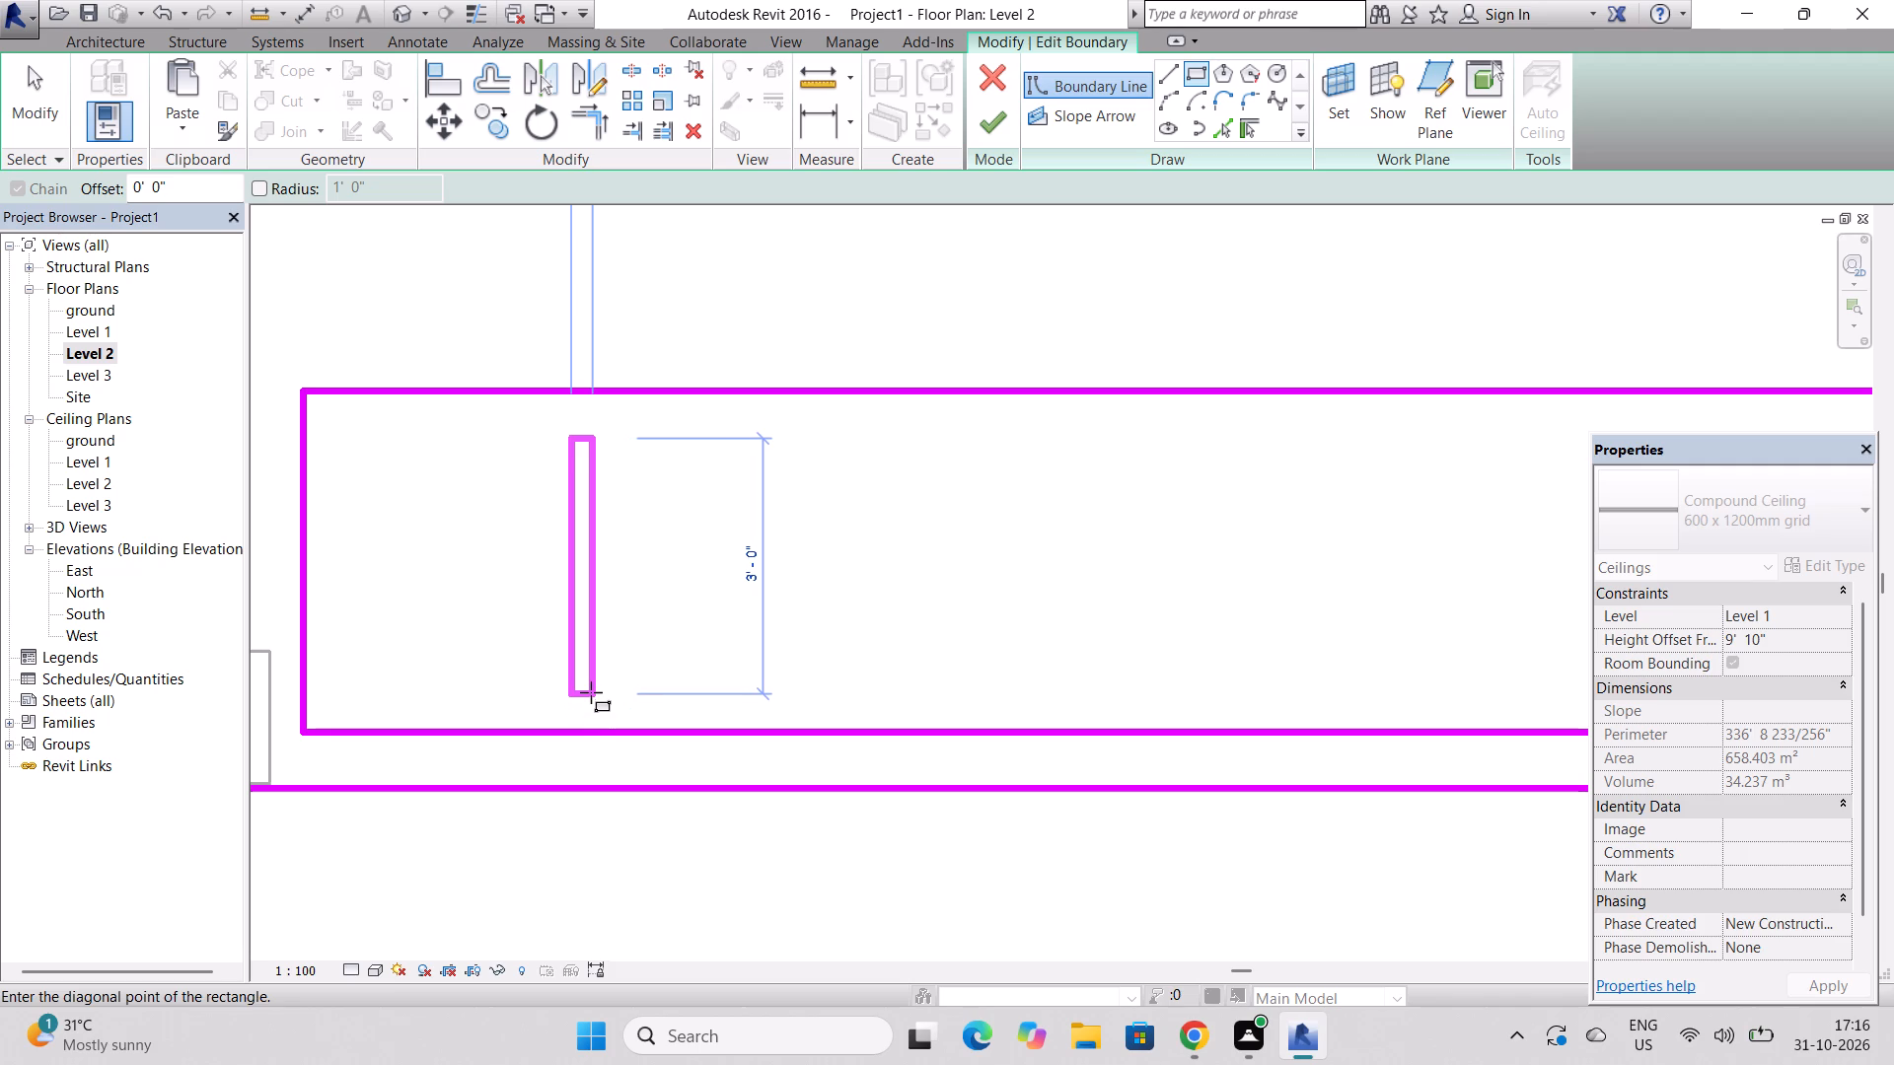
pyautogui.click(591, 692)
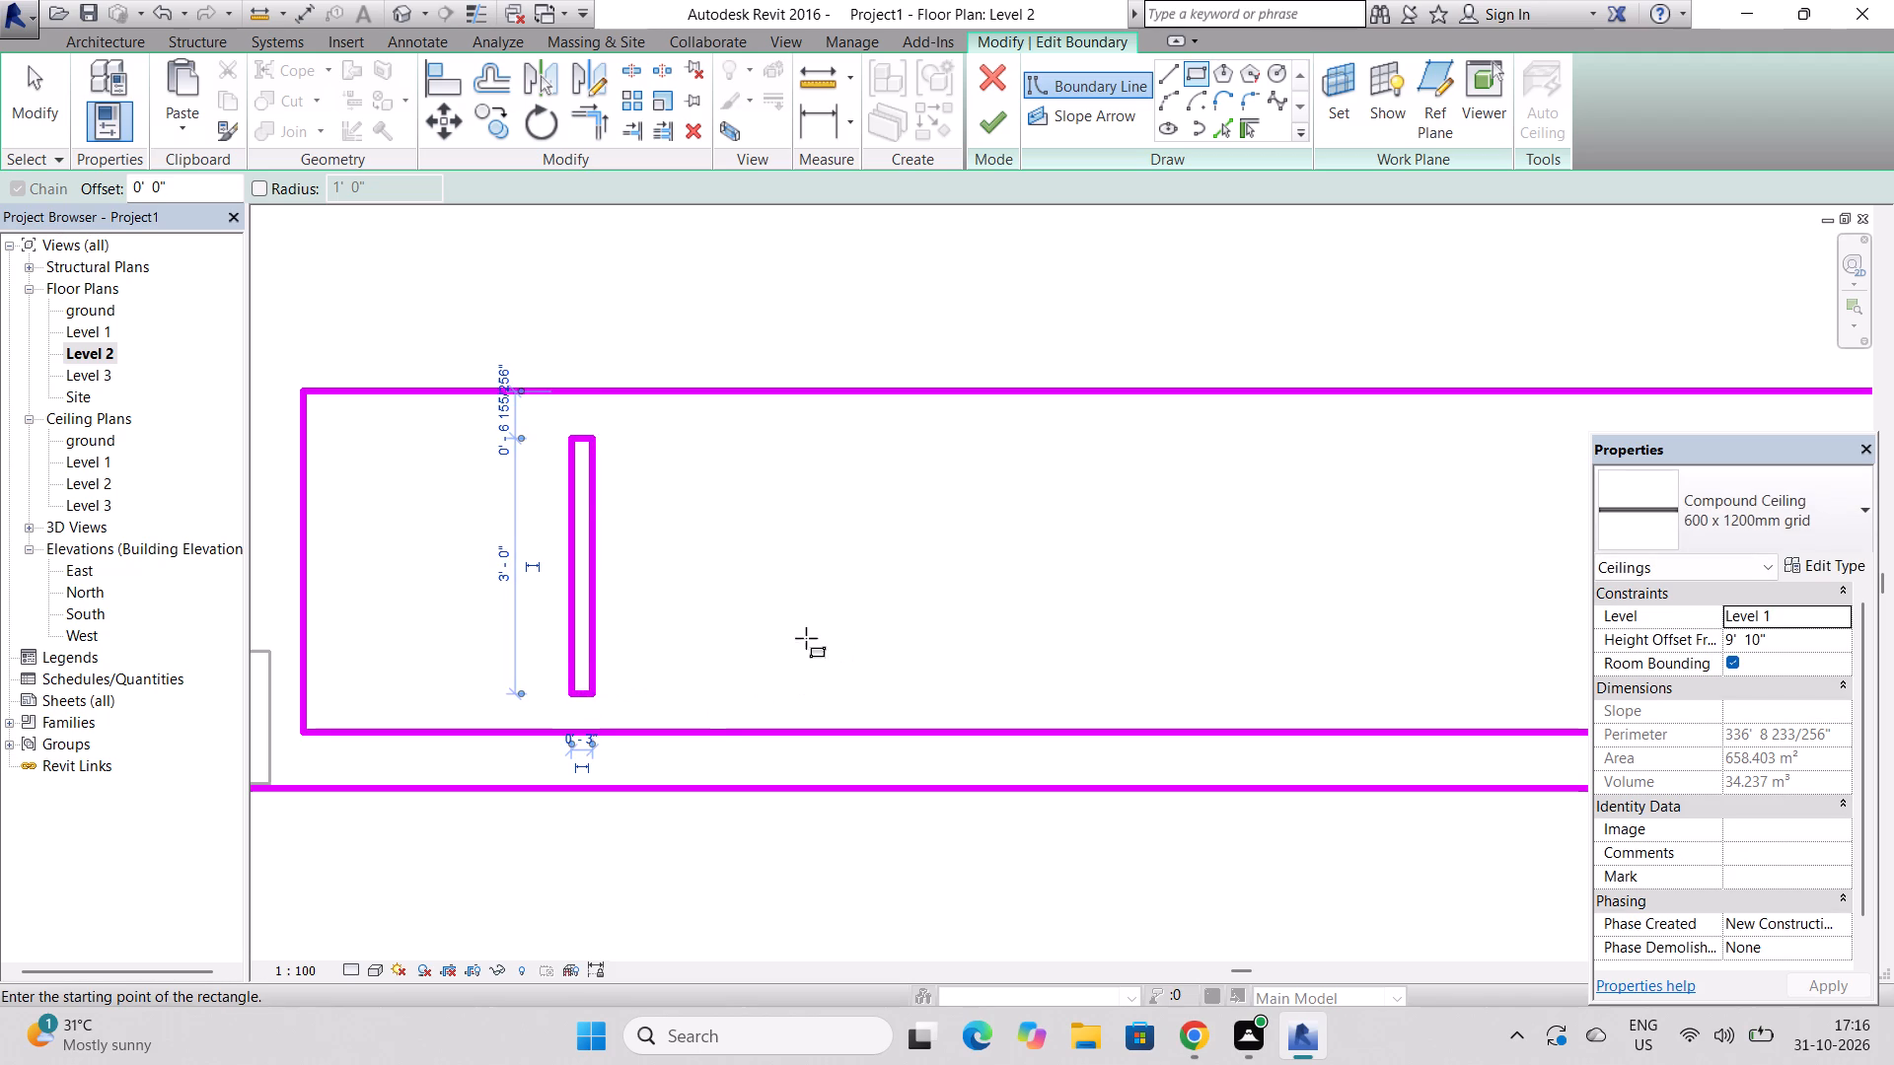
pyautogui.press('Escape')
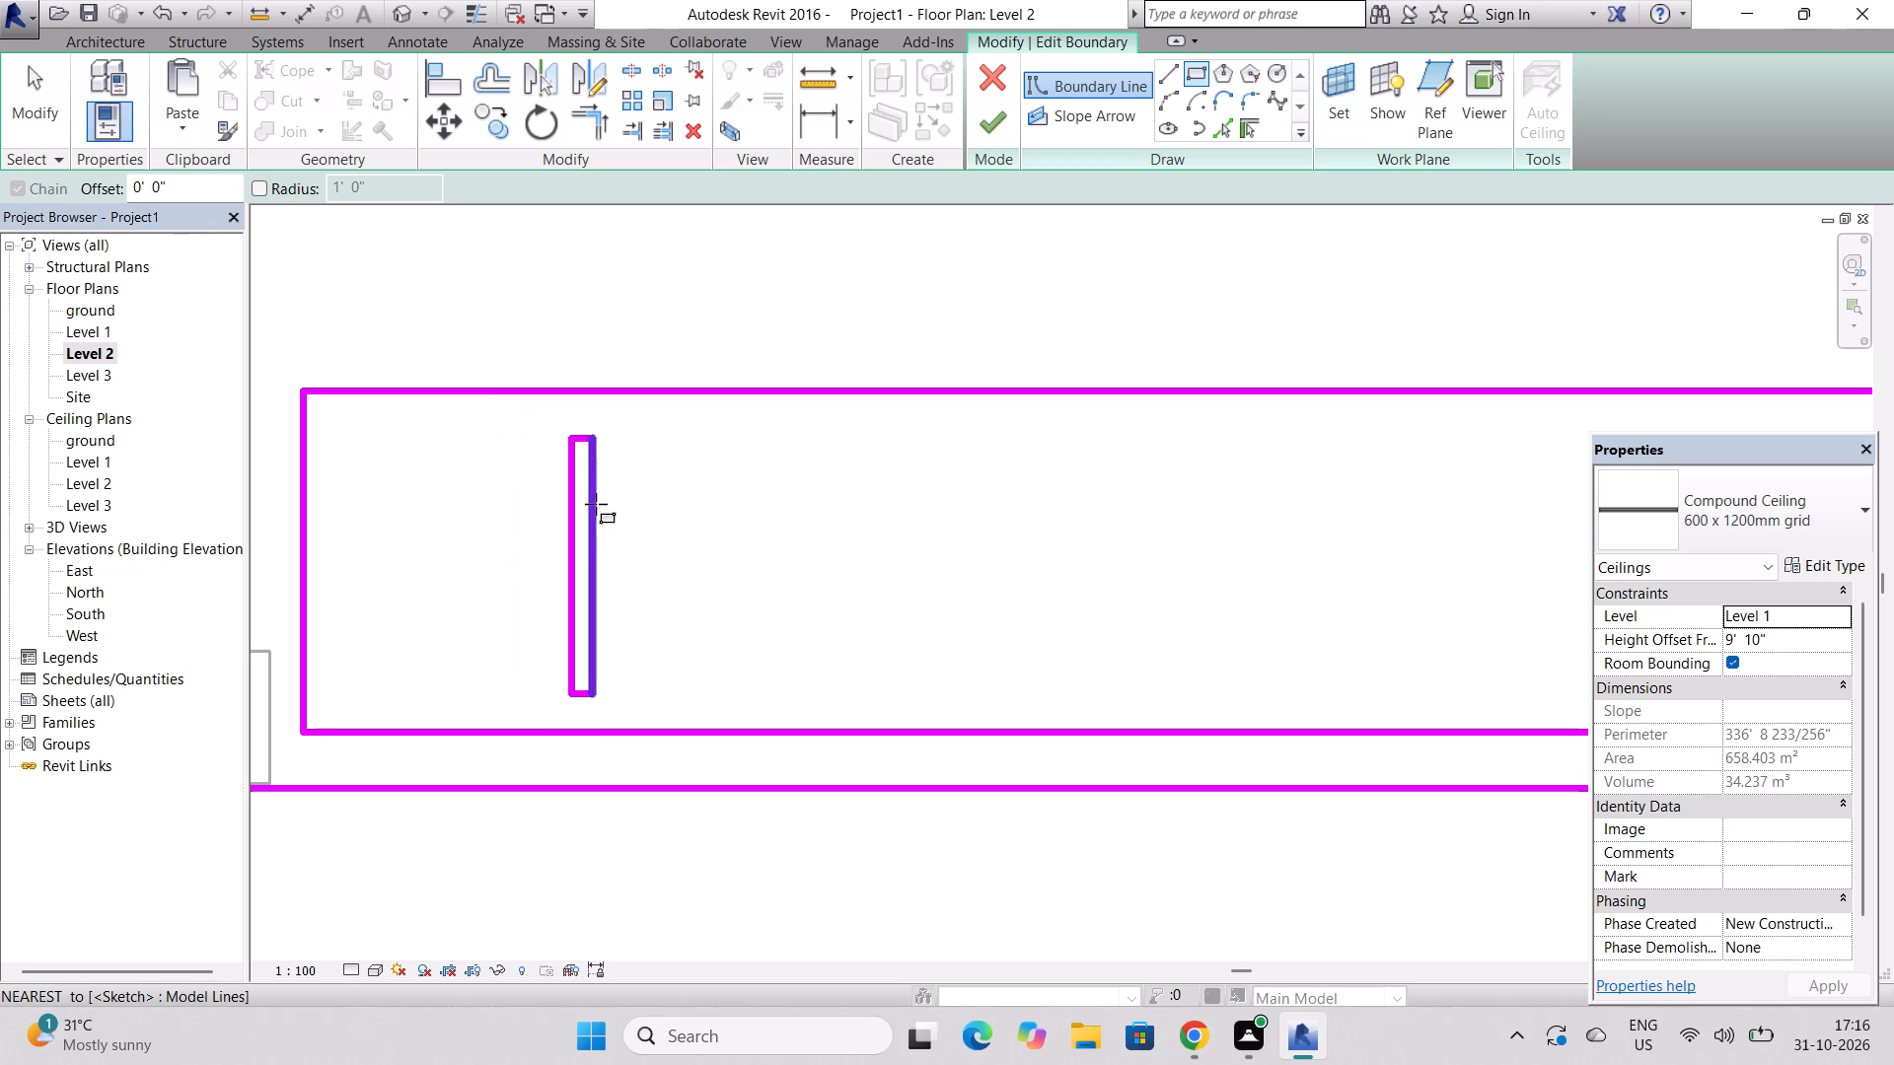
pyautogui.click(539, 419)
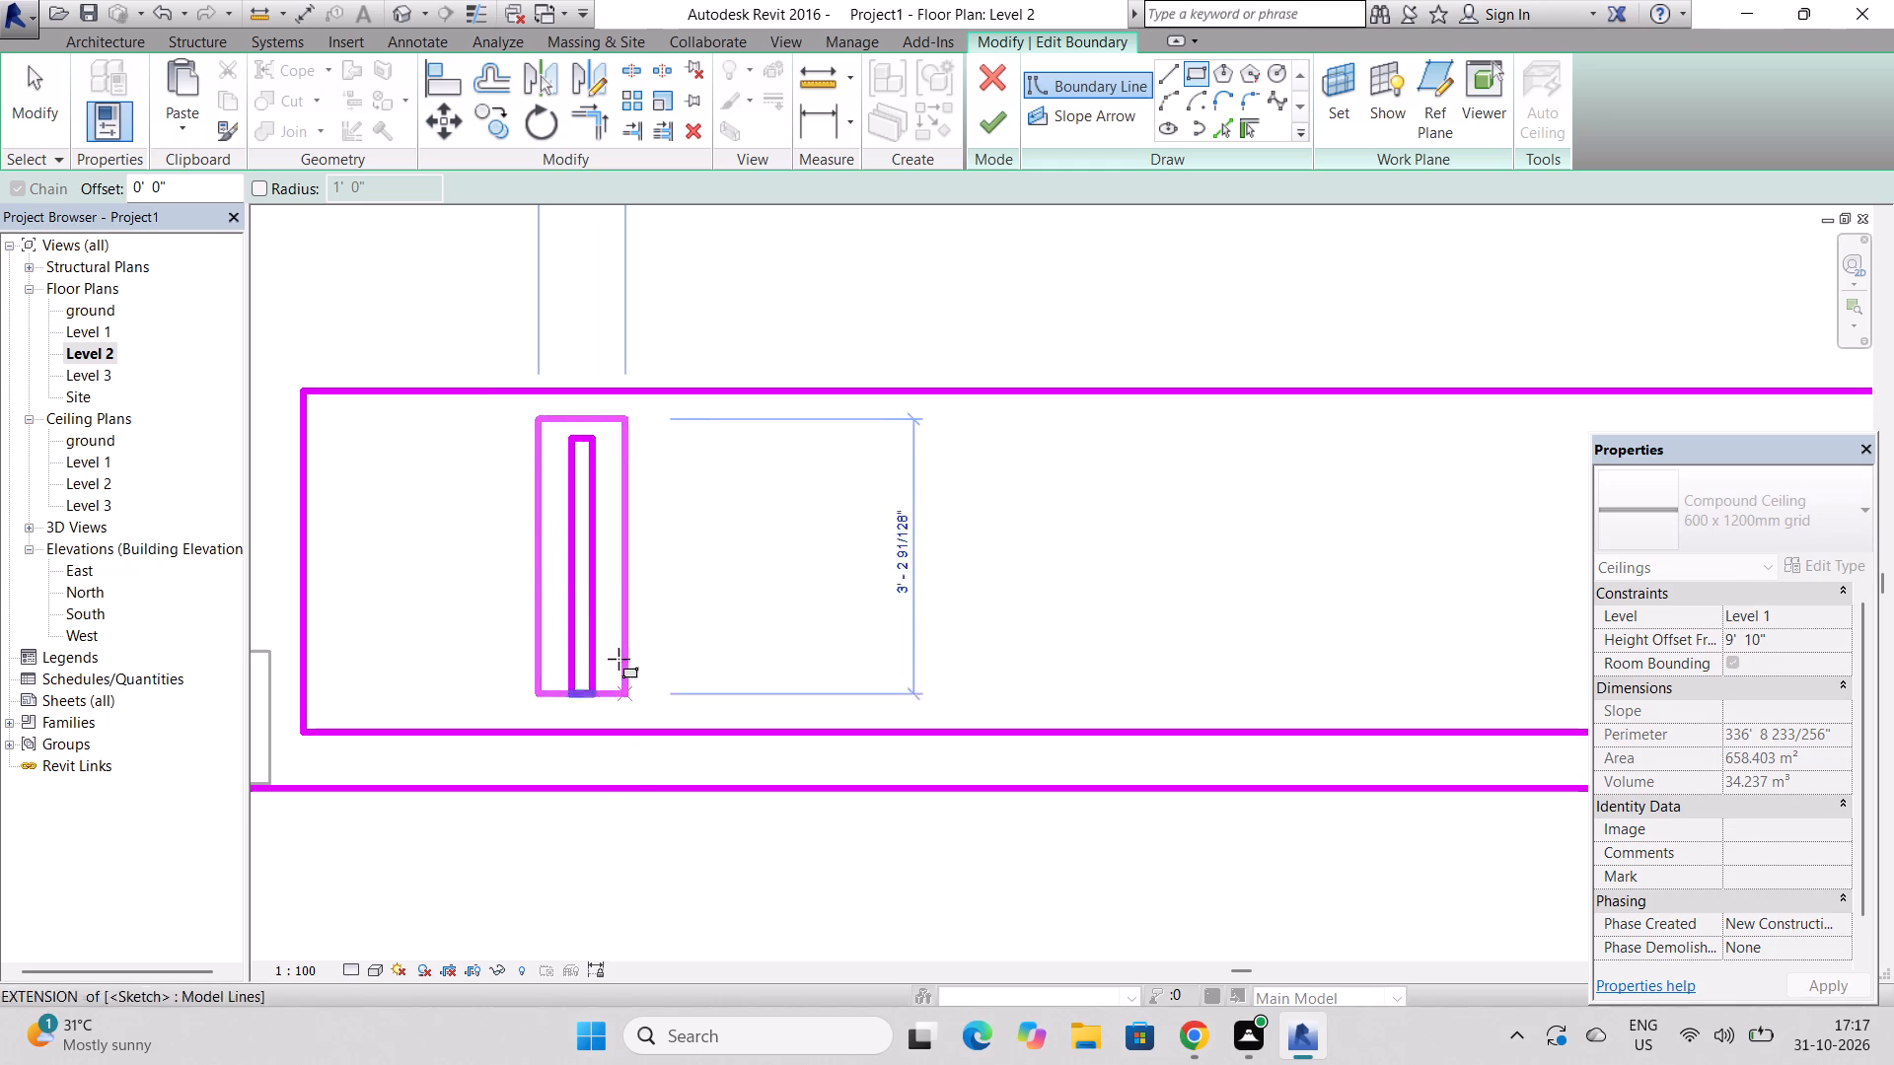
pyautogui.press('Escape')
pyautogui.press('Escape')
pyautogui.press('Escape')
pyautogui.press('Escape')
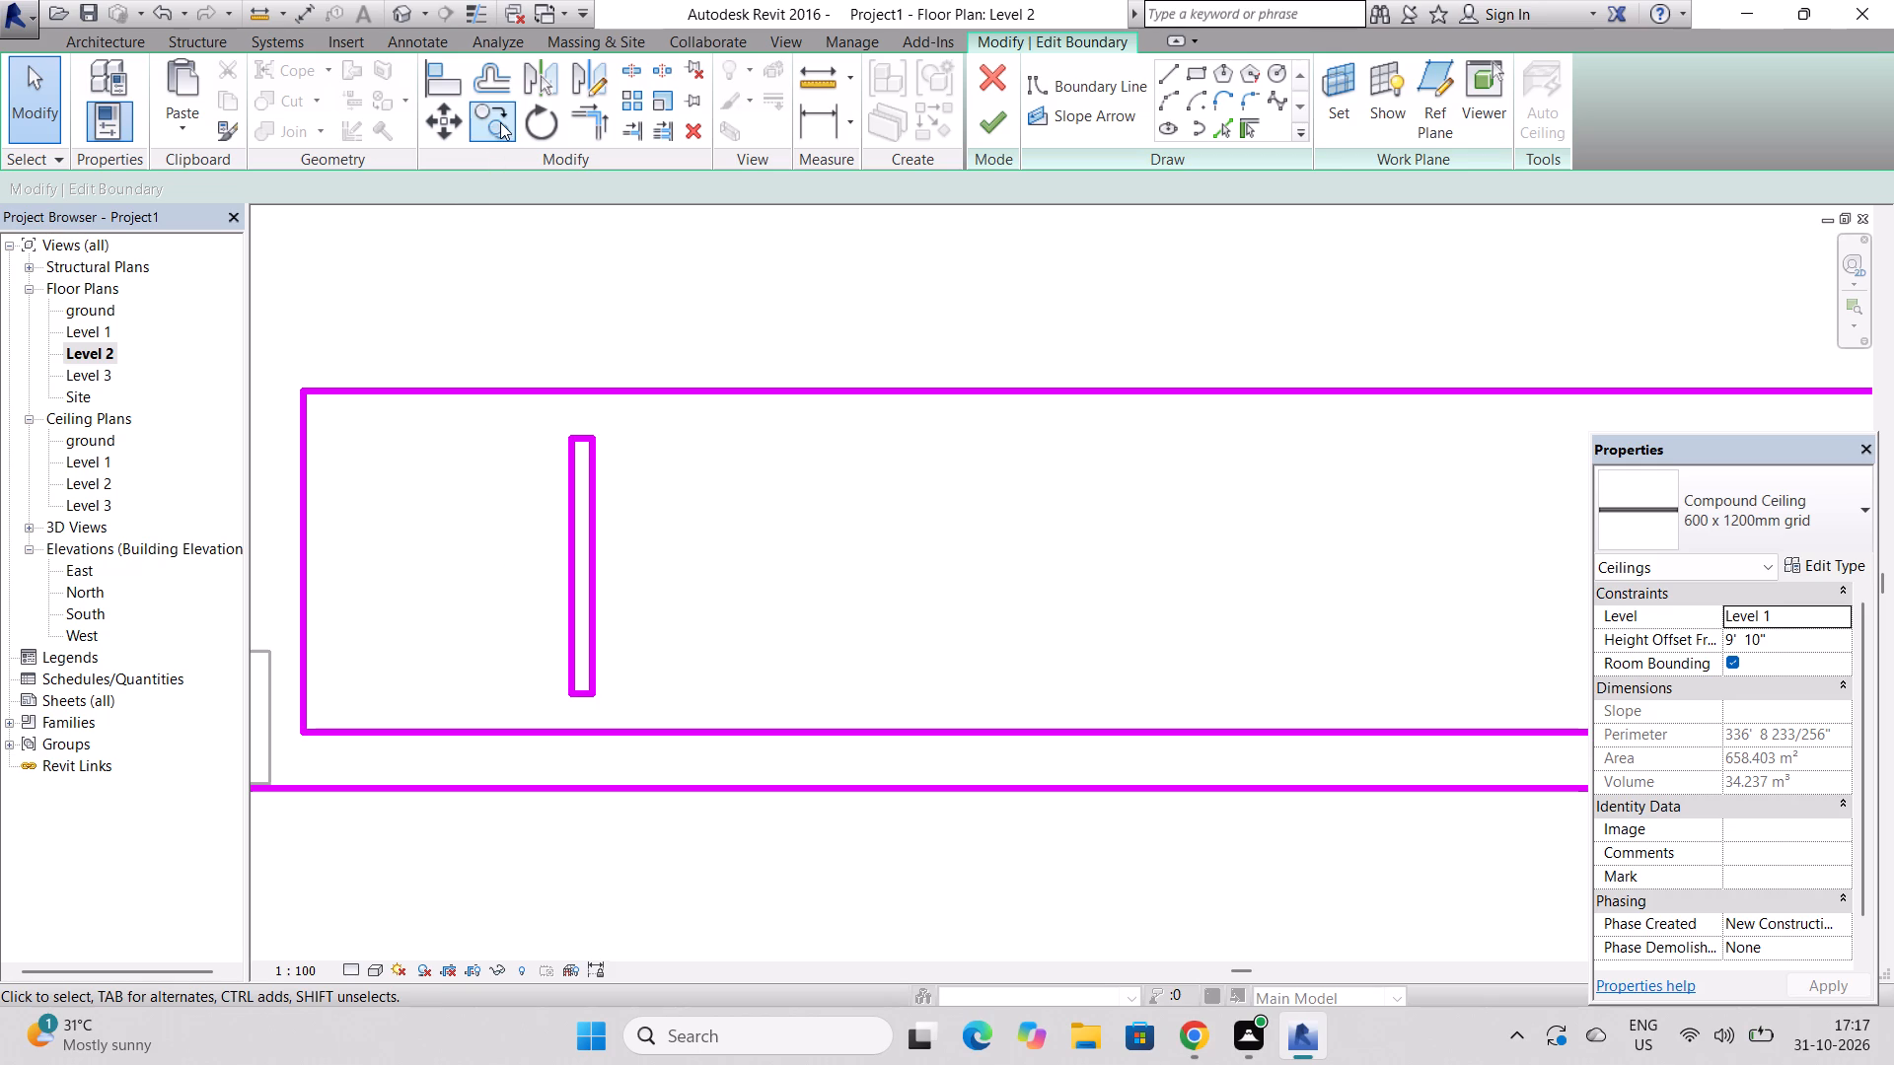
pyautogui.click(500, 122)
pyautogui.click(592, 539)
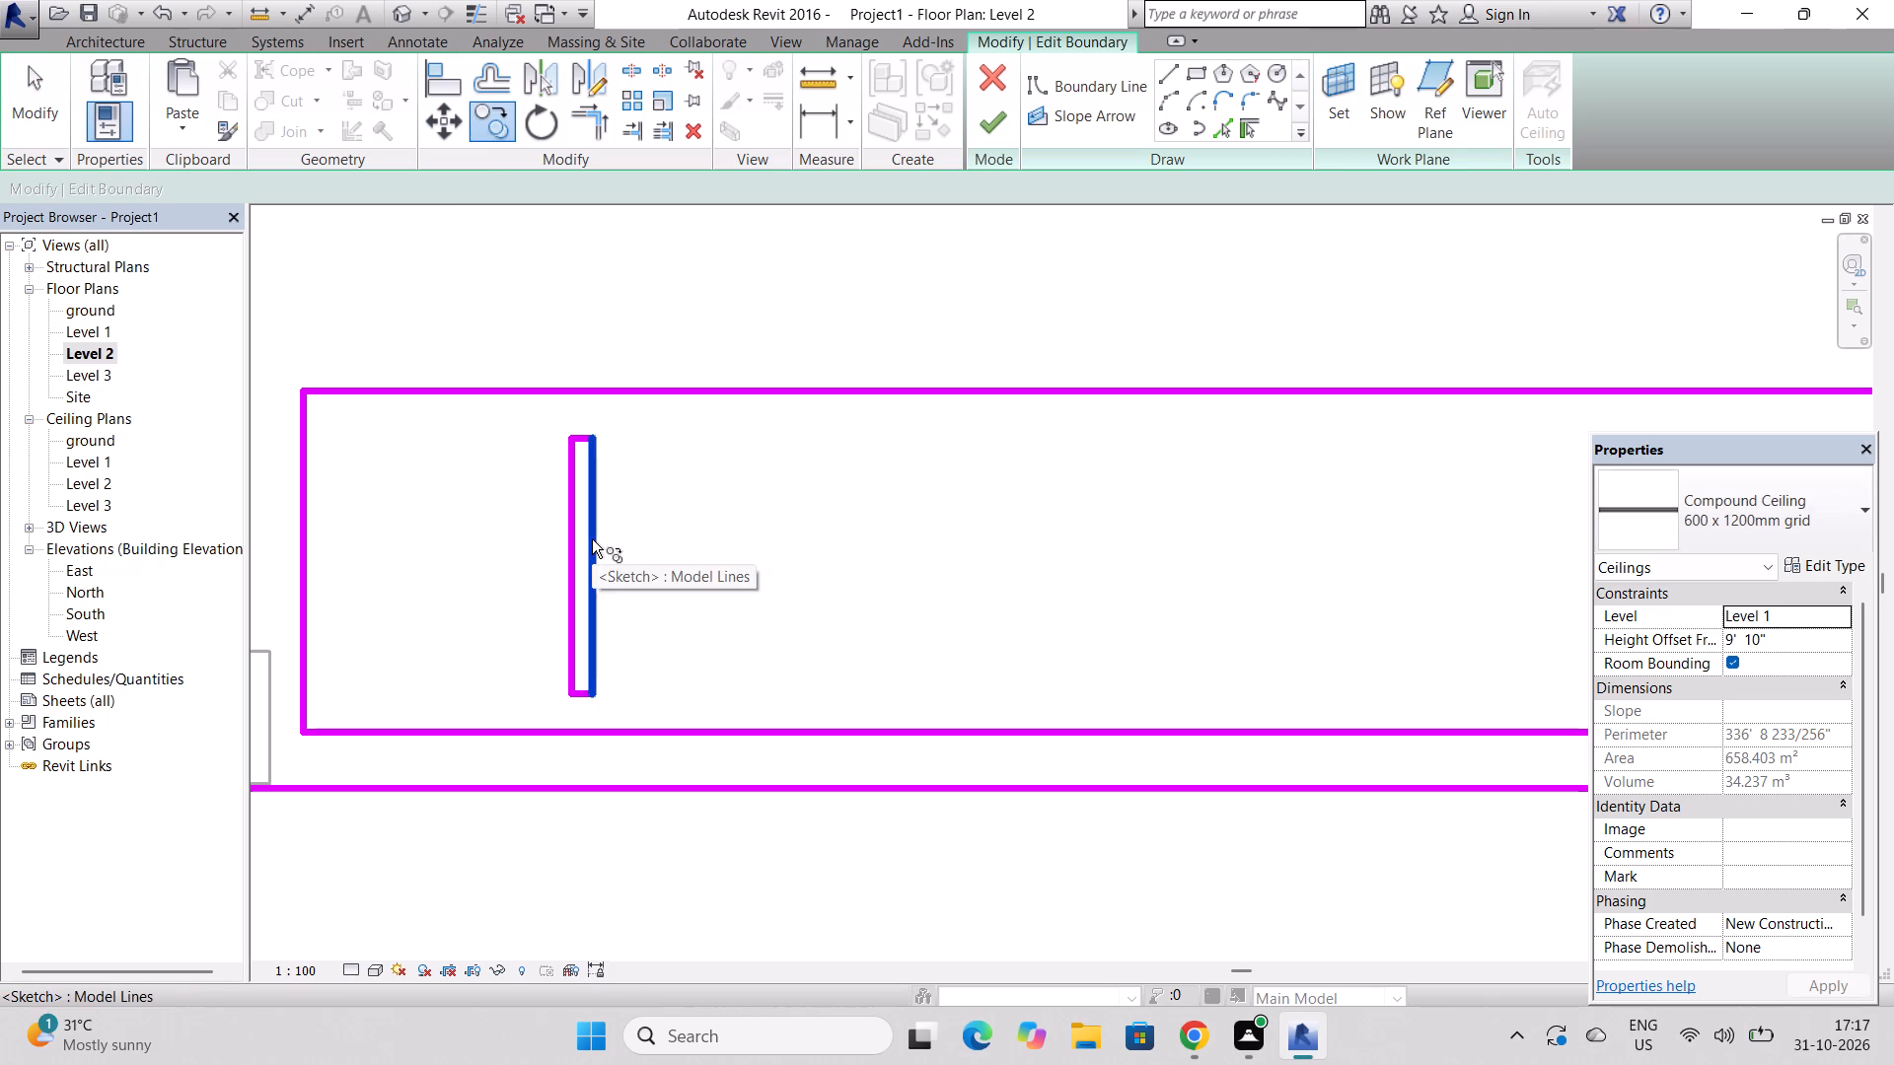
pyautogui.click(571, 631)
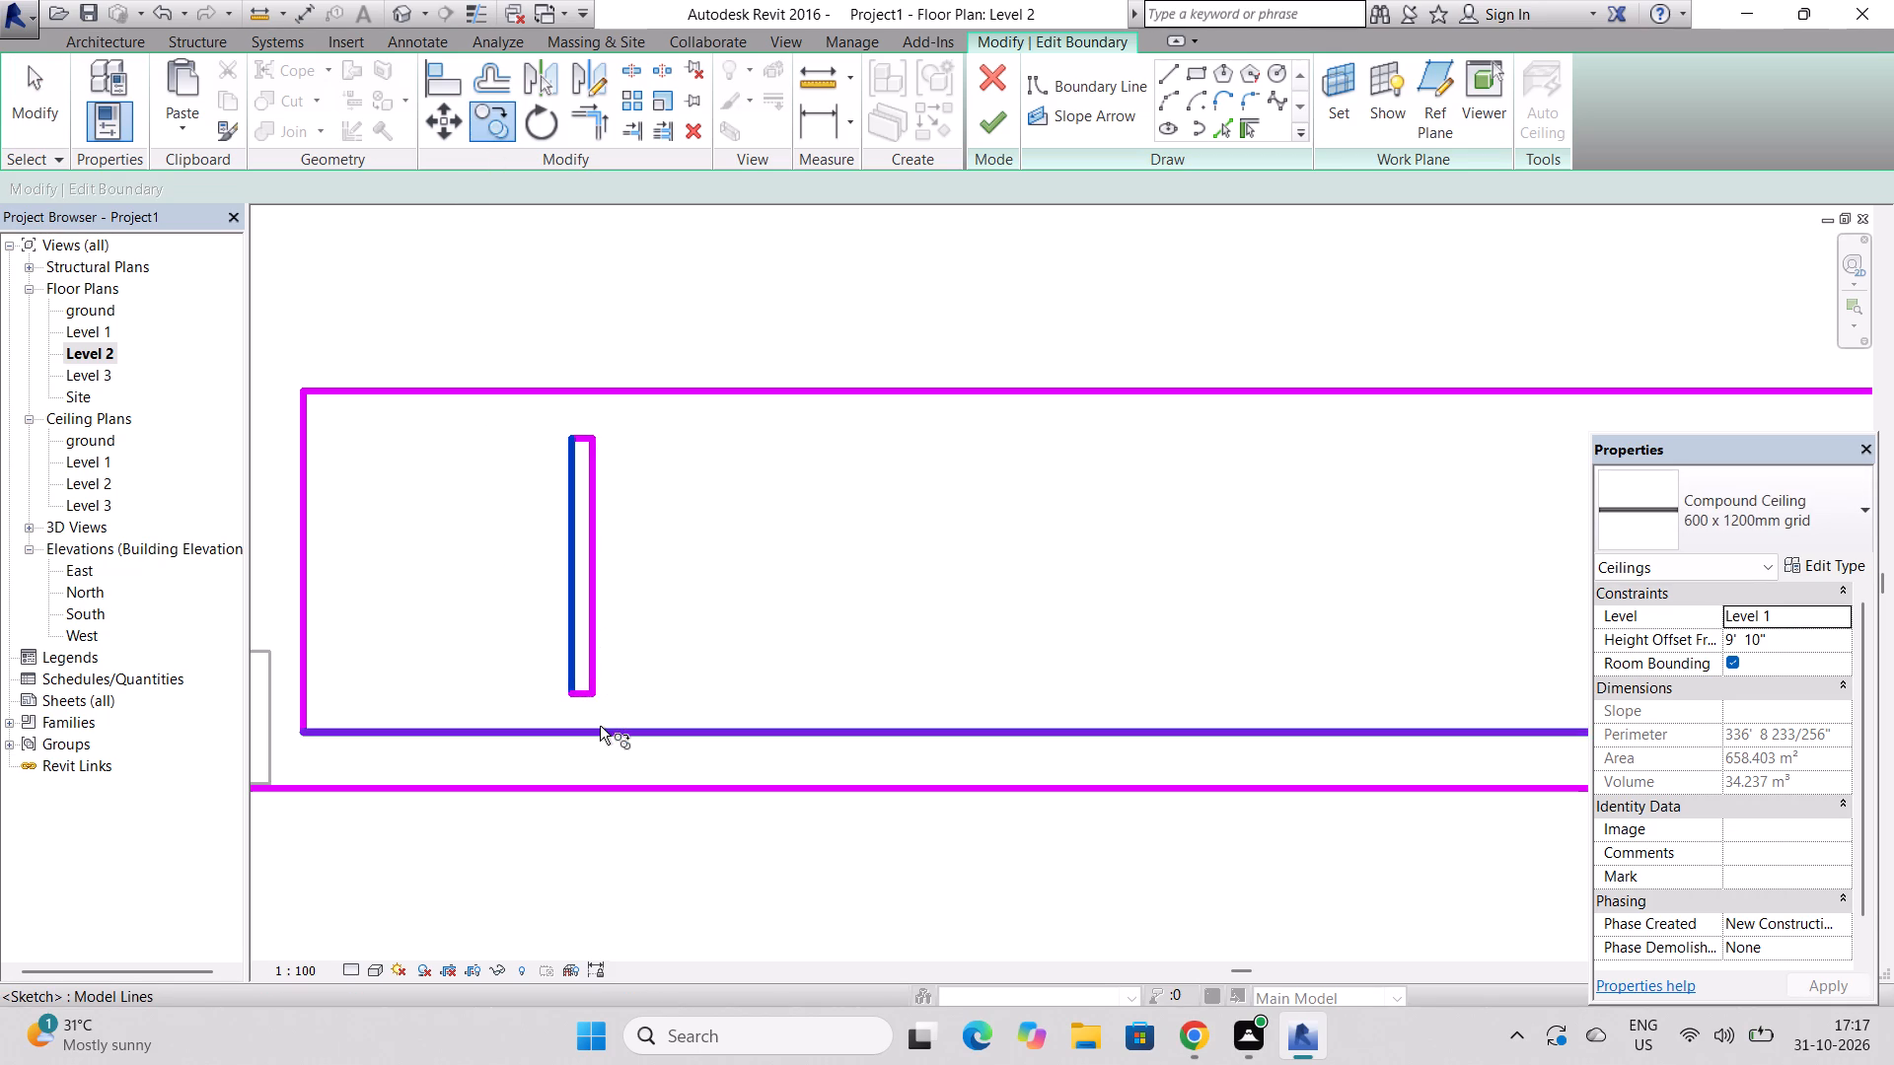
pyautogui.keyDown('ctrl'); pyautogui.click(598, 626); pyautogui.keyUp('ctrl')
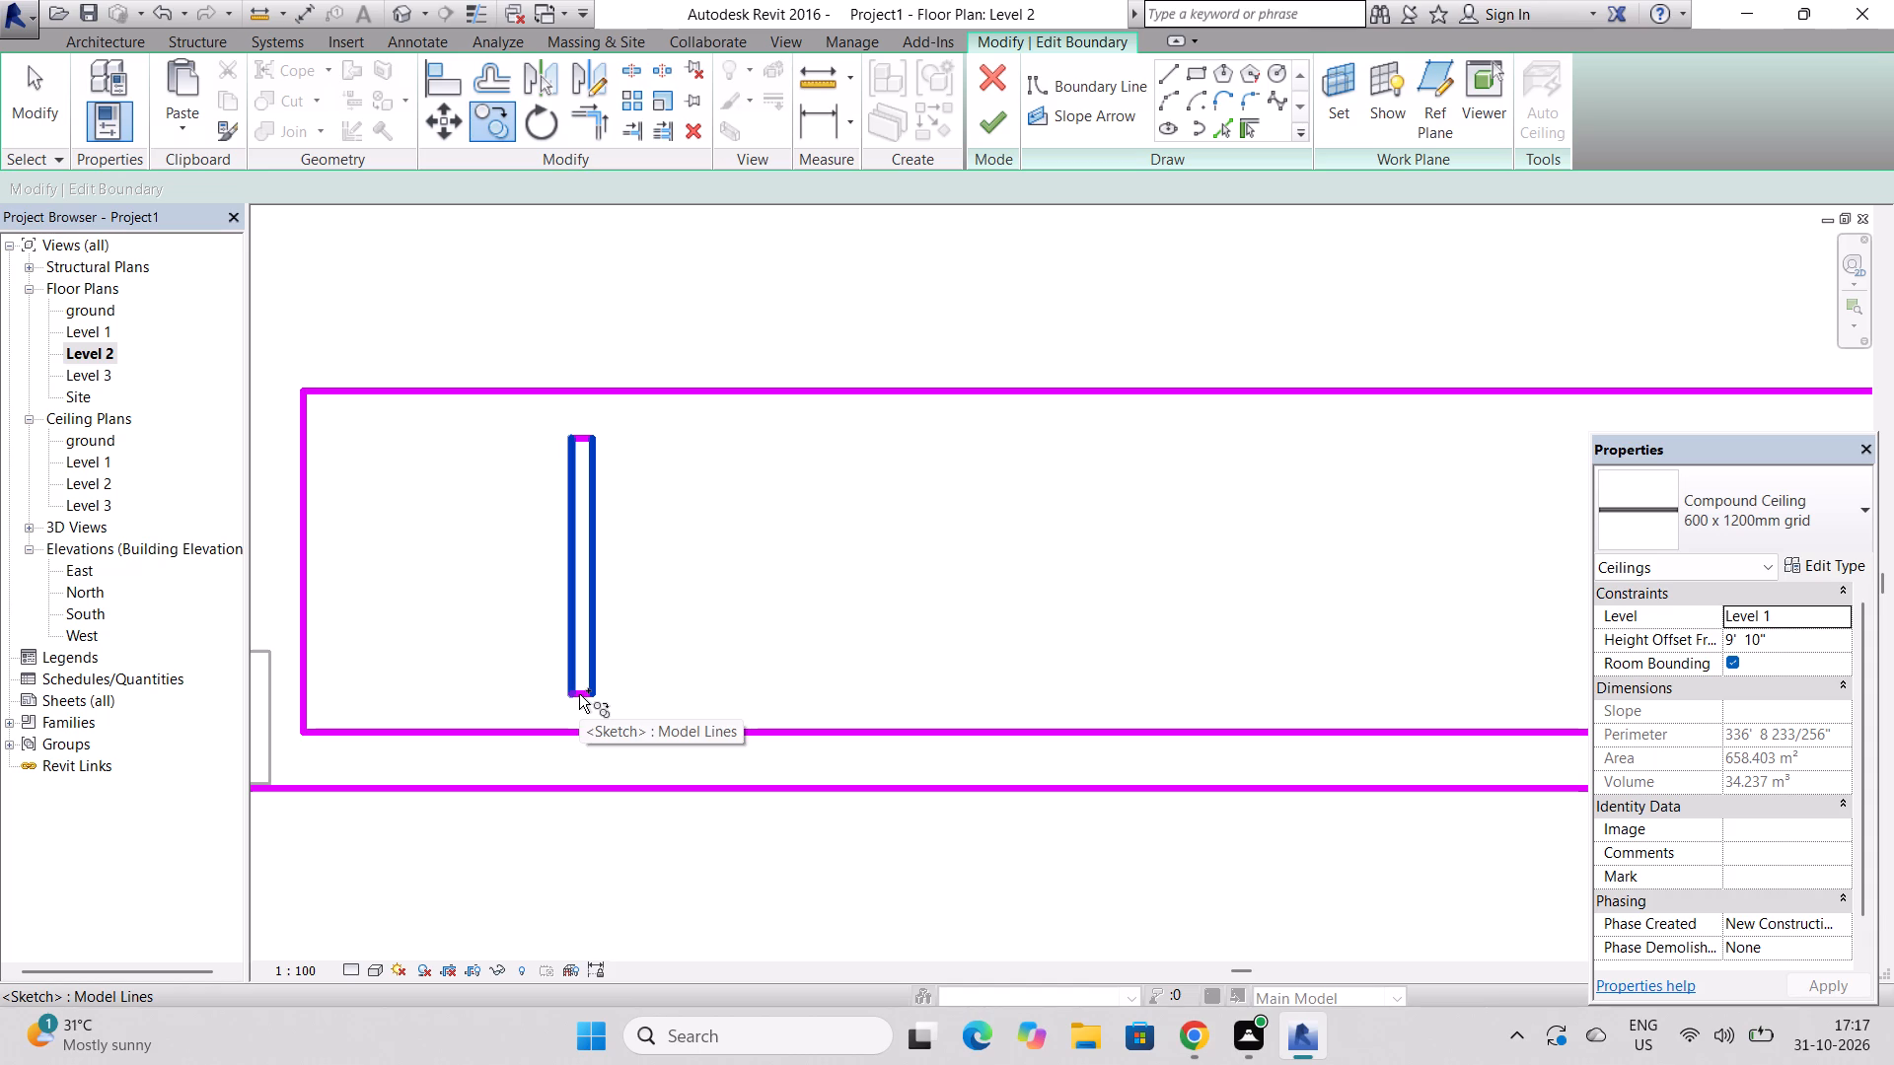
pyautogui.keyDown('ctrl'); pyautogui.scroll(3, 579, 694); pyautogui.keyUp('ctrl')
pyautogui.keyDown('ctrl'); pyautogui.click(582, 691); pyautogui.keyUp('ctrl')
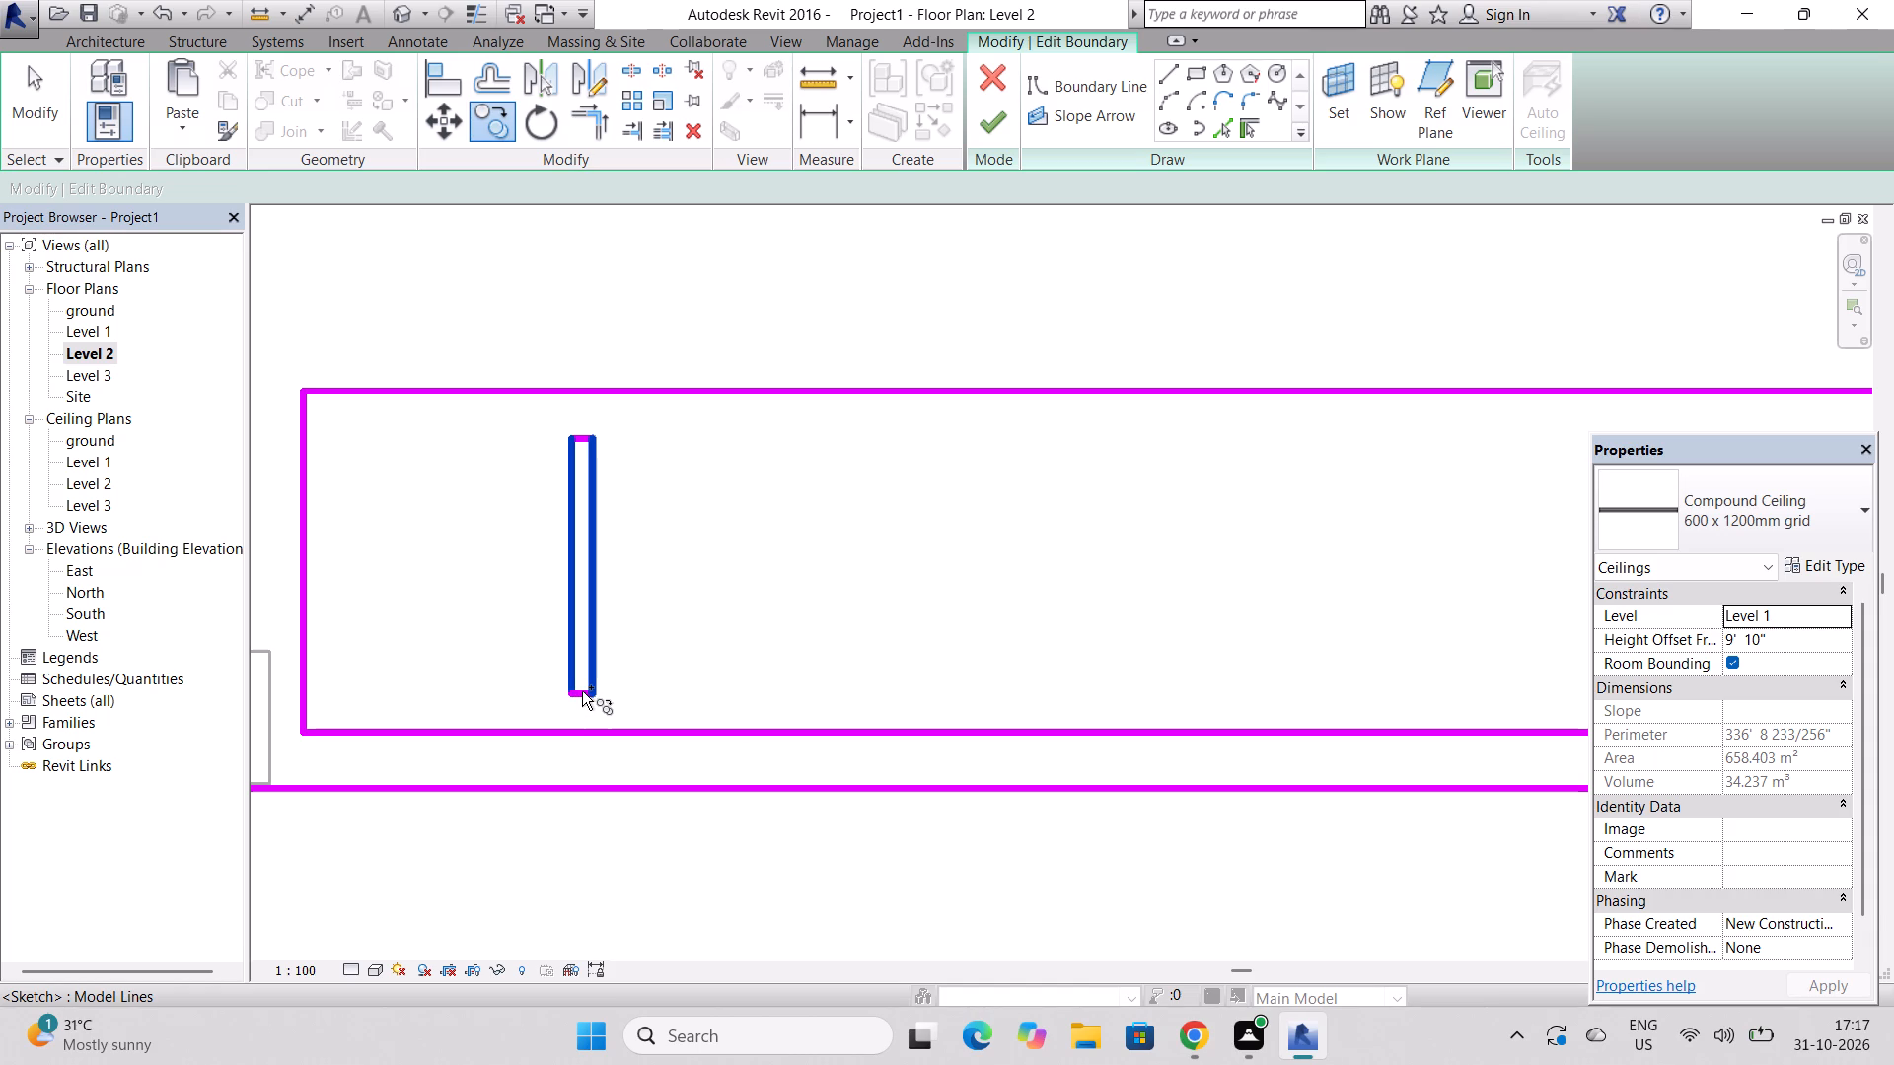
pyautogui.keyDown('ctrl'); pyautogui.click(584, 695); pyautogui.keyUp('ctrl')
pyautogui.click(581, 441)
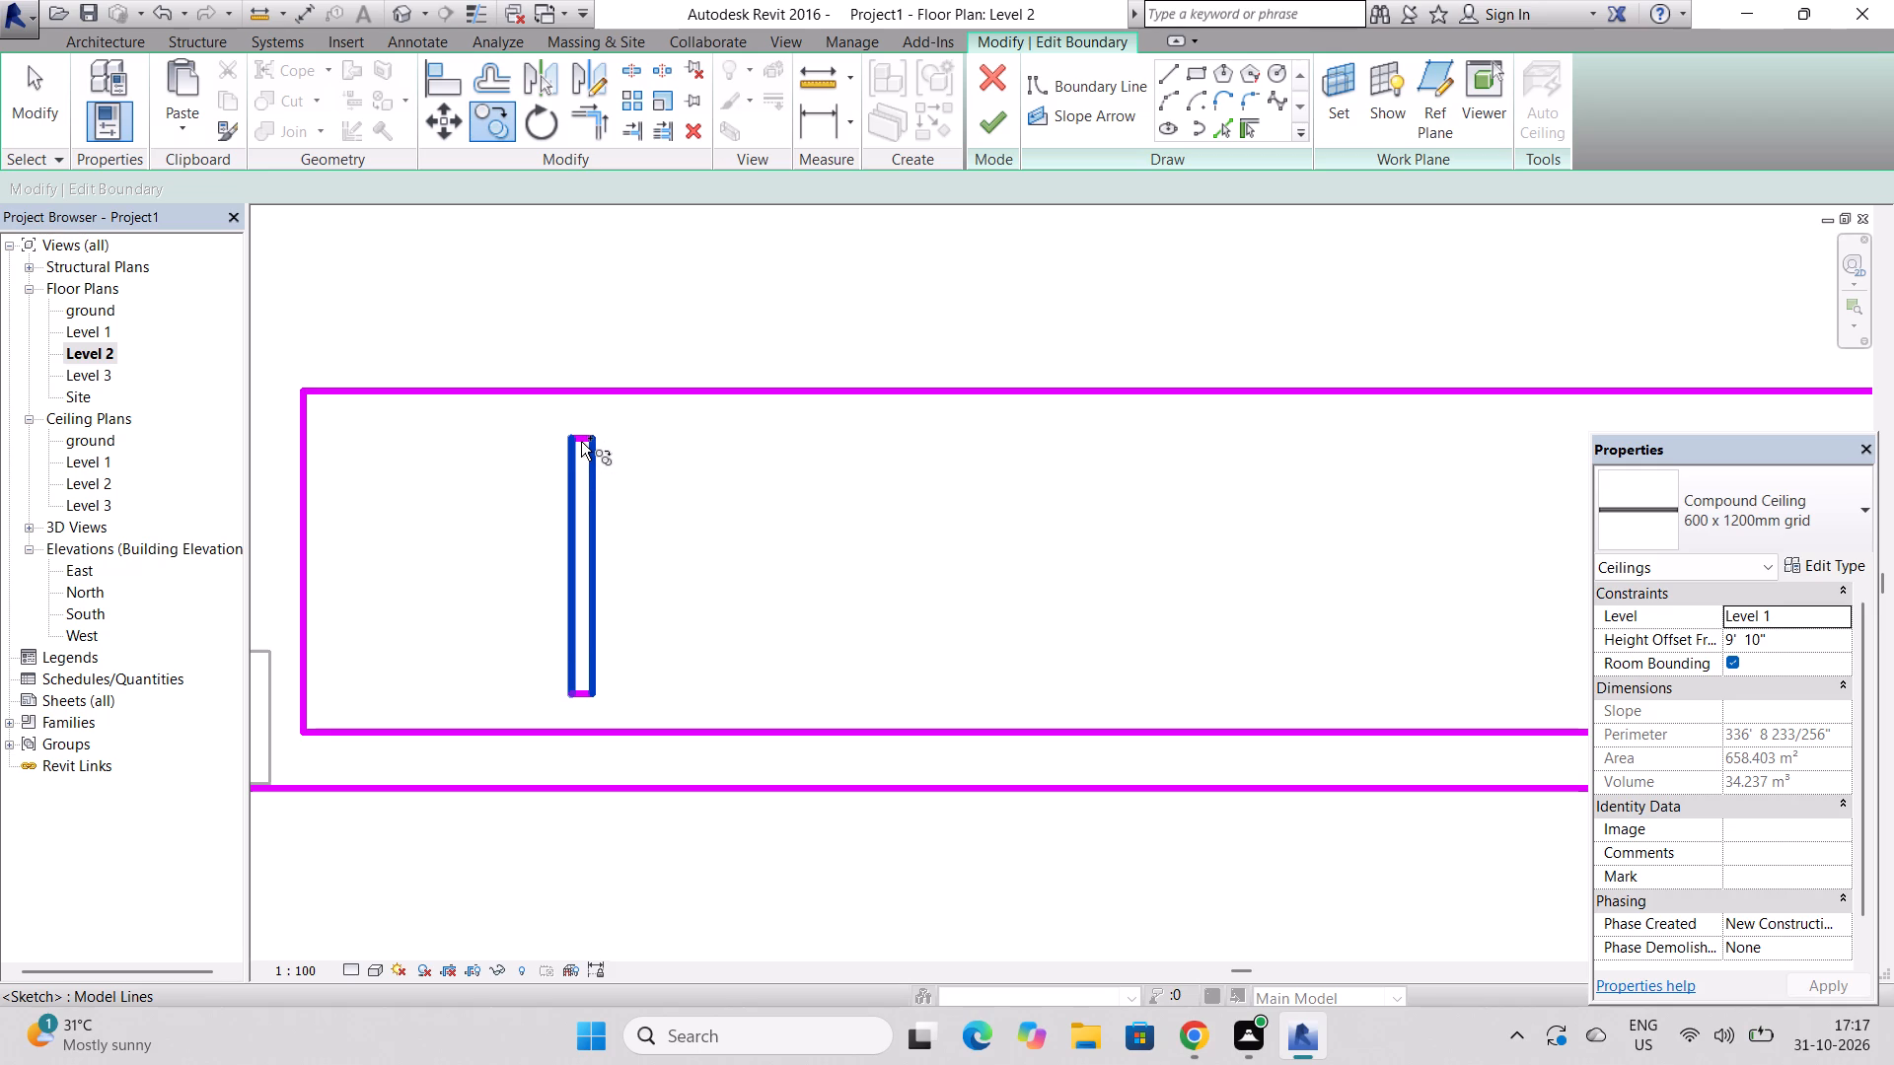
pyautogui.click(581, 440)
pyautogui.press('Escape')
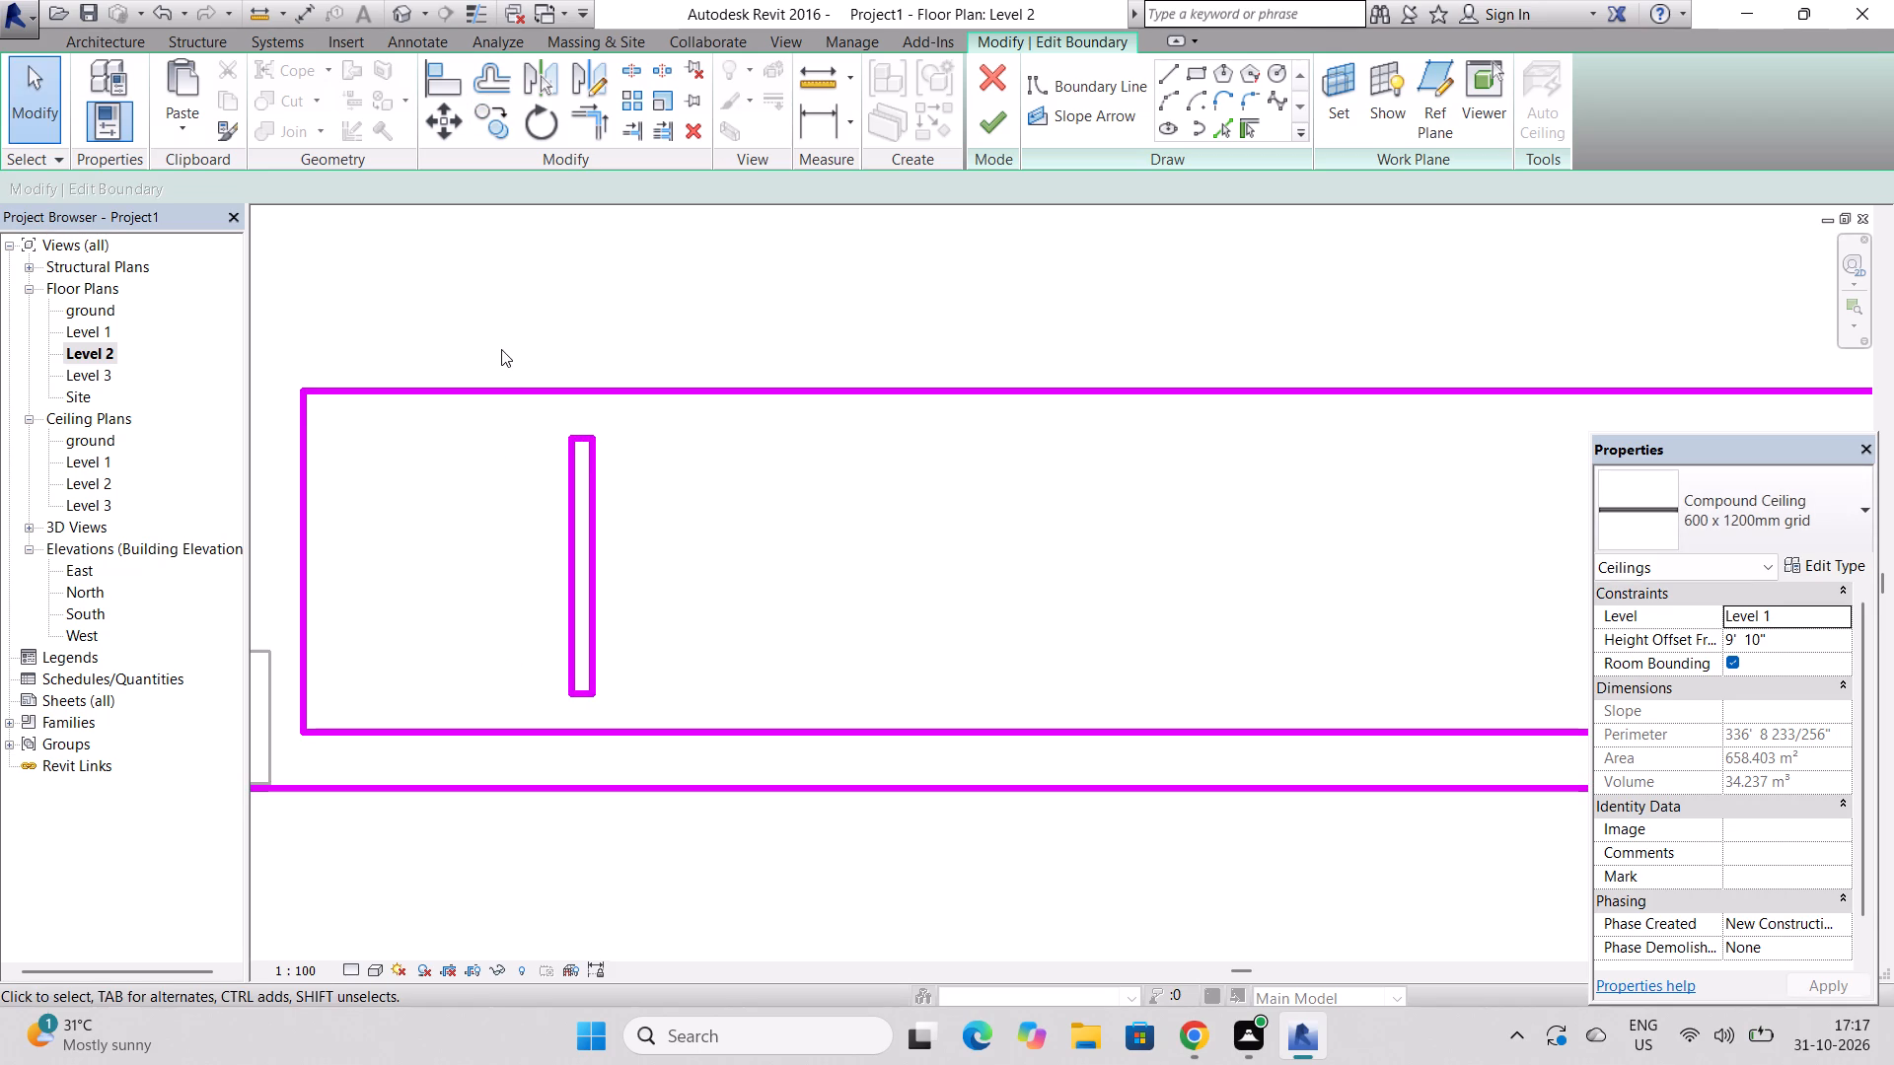
# Copy all four lines of the narrow rectangle horizontally along the opening, away from the terrace column.
pyautogui.keyDown('ctrl'); pyautogui.moveTo(531, 409); pyautogui.dragTo(619, 618); pyautogui.keyUp('ctrl')
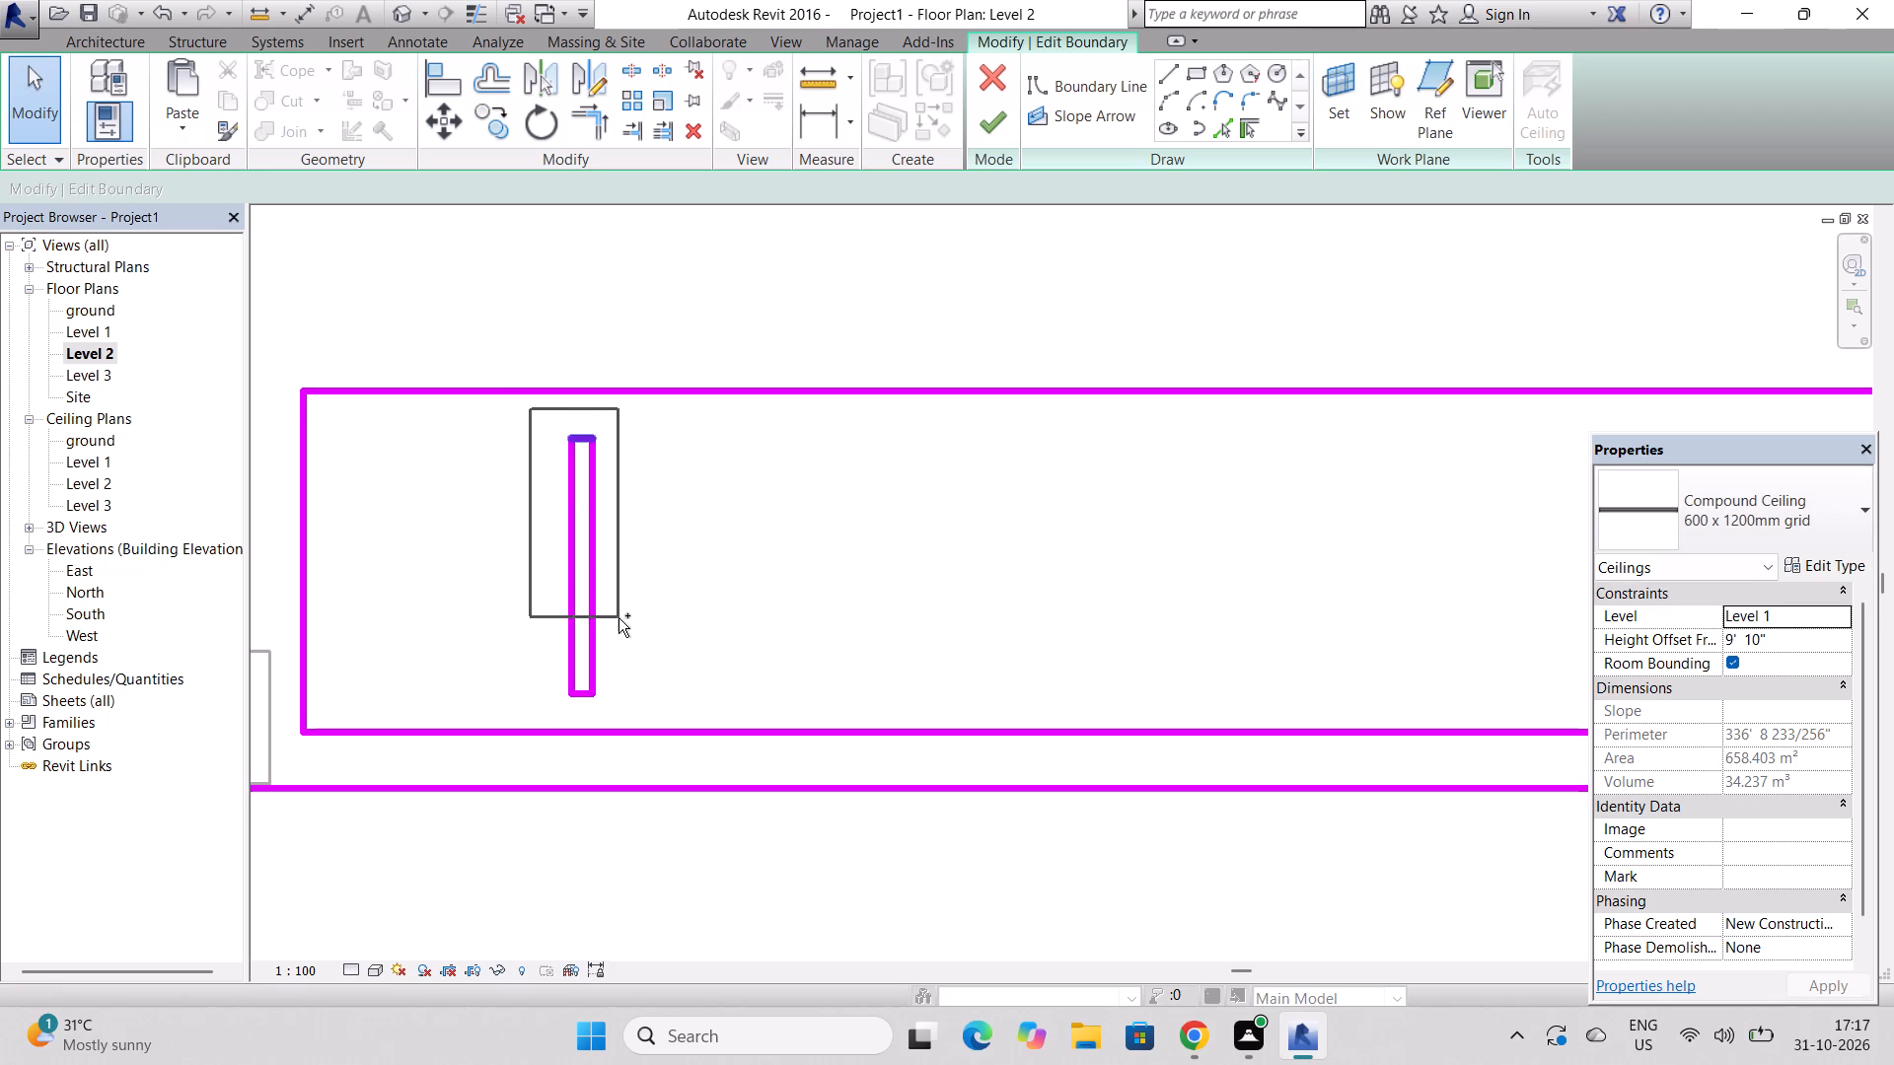
pyautogui.keyDown('ctrl'); pyautogui.moveTo(619, 618); pyautogui.dragTo(651, 707); pyautogui.keyUp('ctrl')
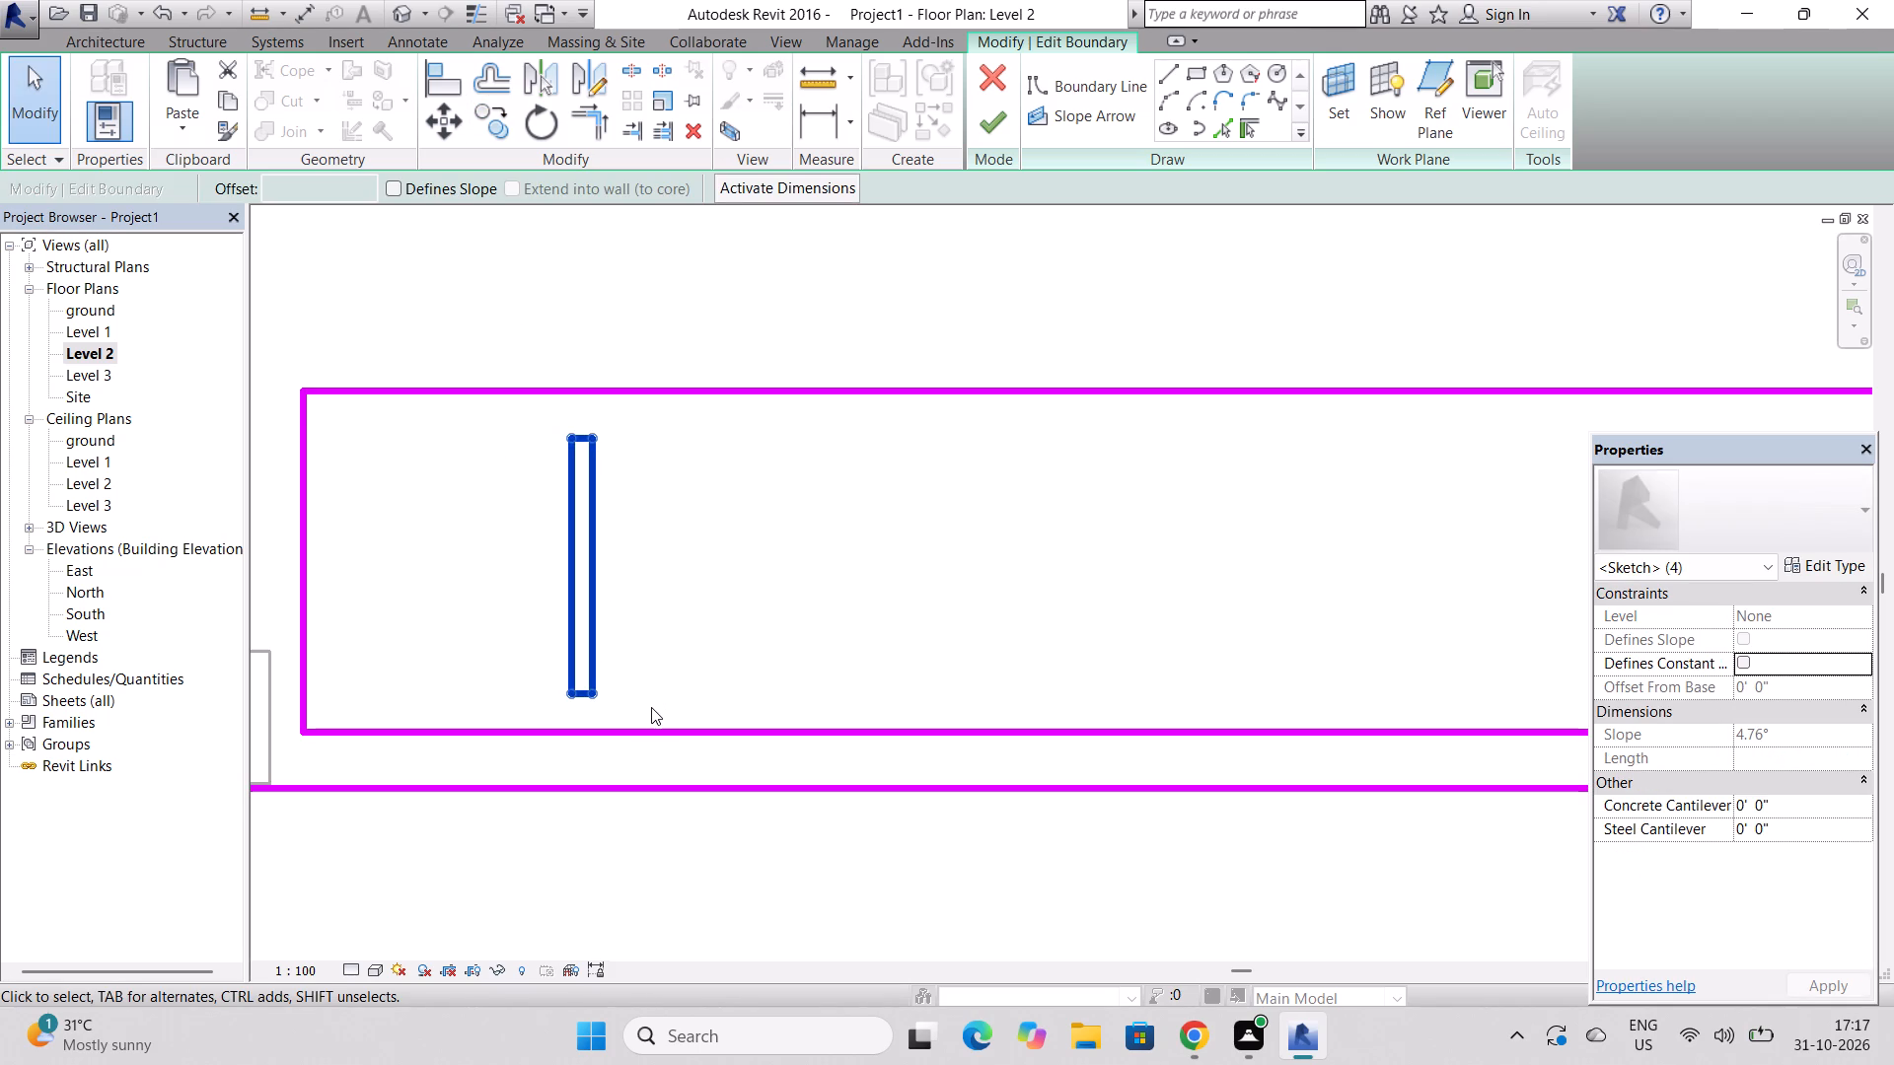
pyautogui.write('cop')
pyautogui.press('Return')
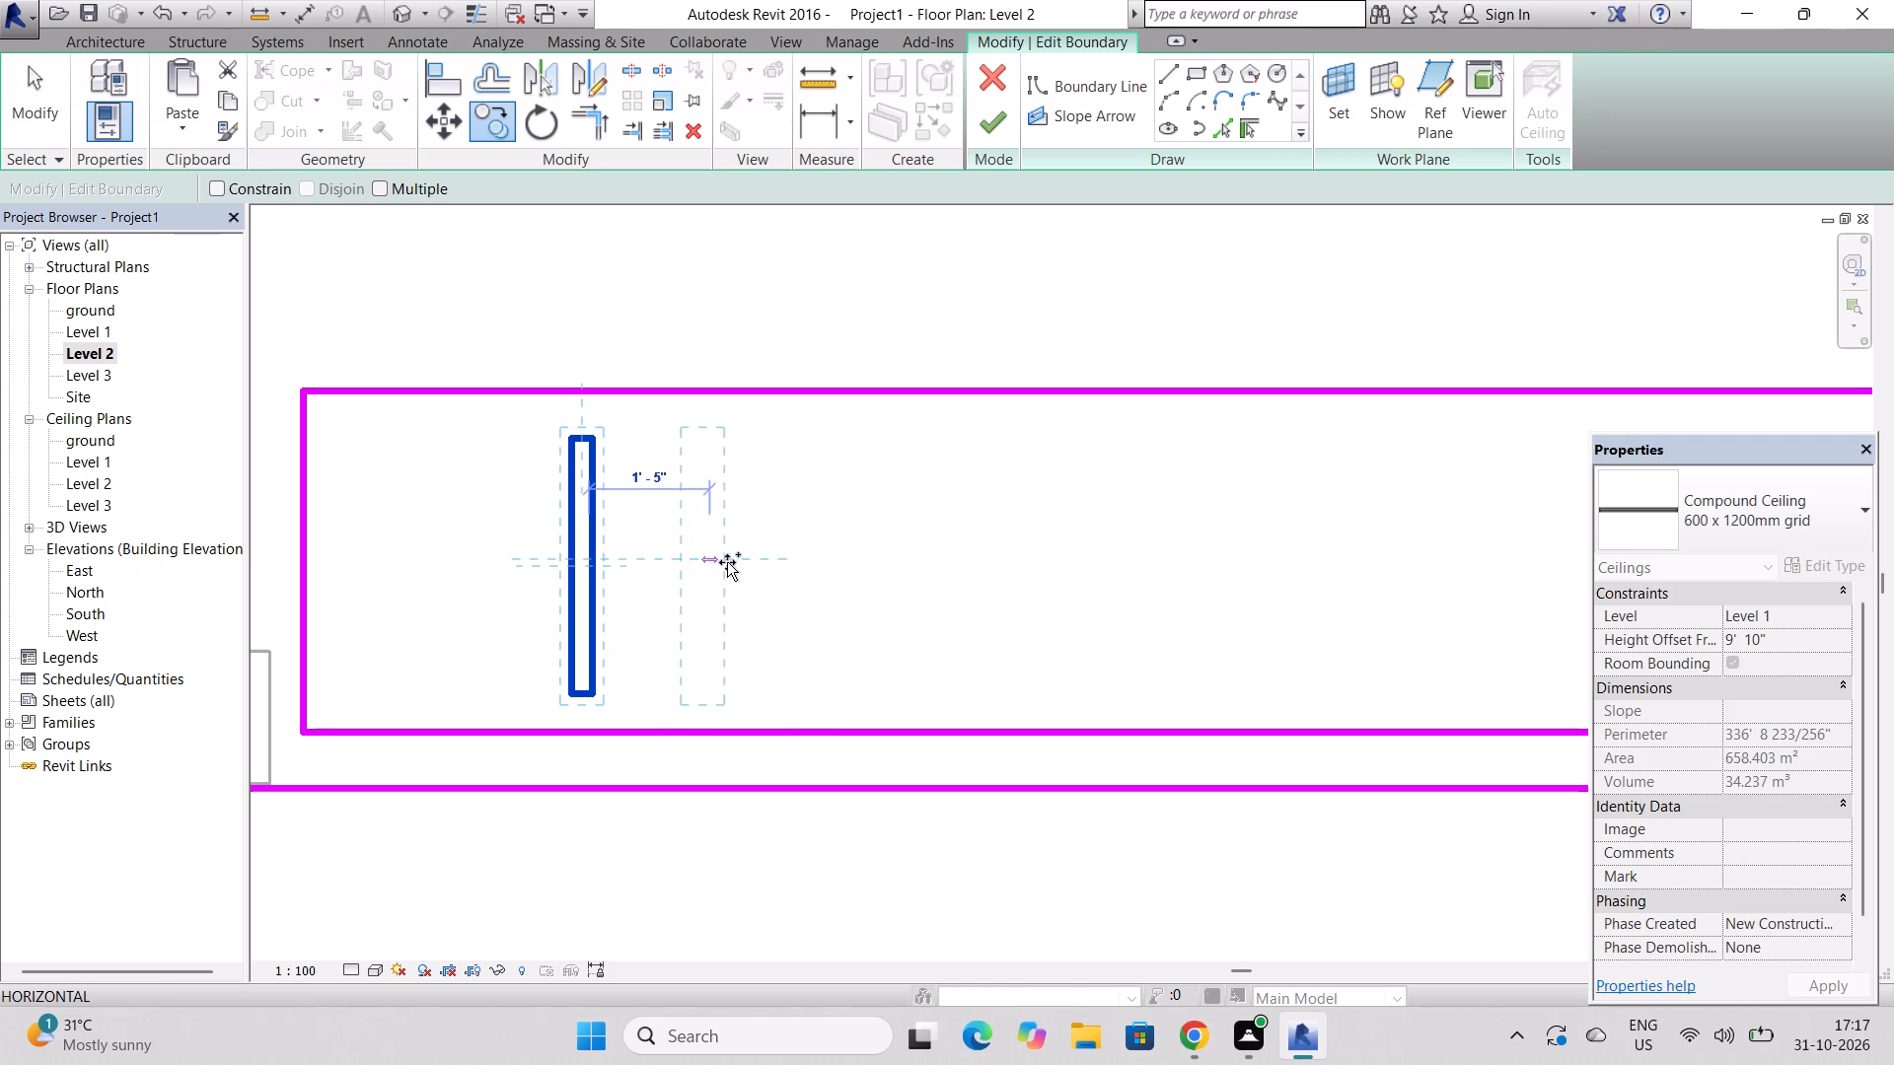
pyautogui.click(803, 546)
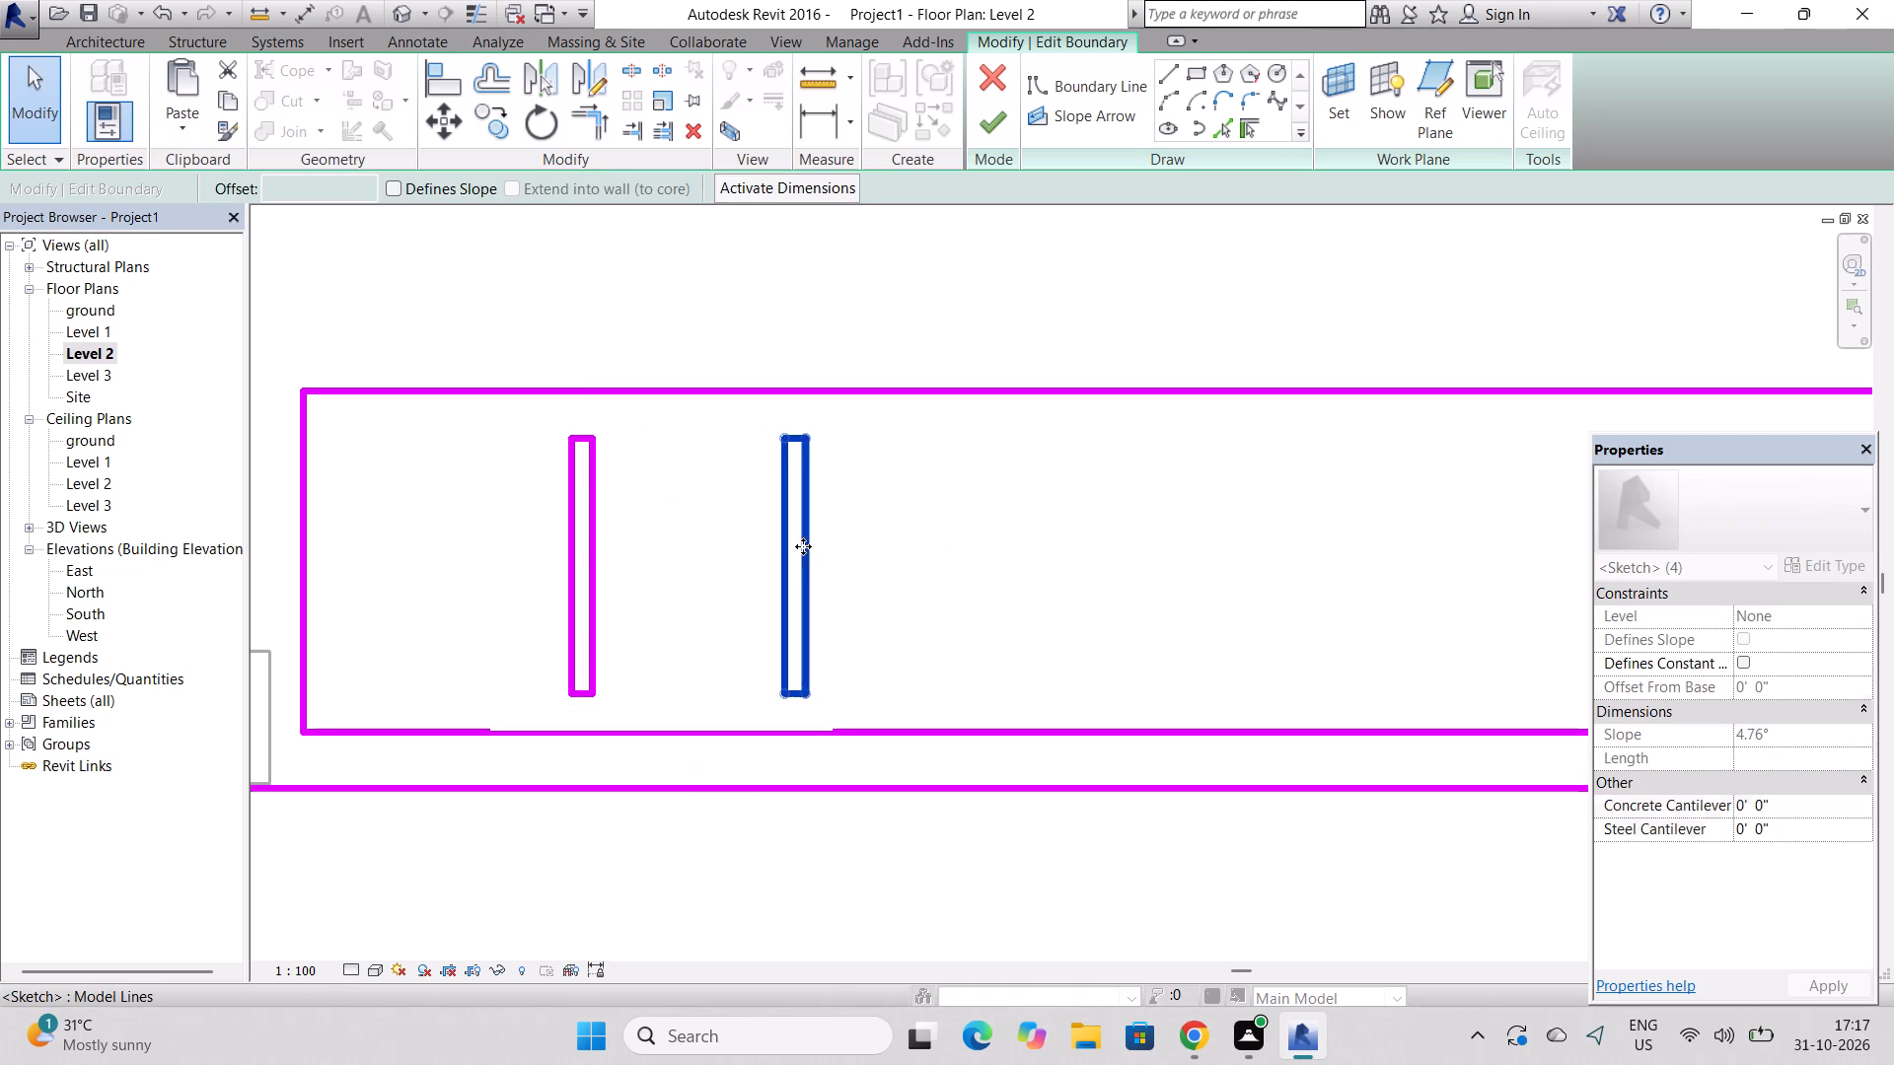
# Copy the second narrow rectangle horizontally from its midpoint to place a third one farther along the opening.
pyautogui.scroll(-4, 709, 552)
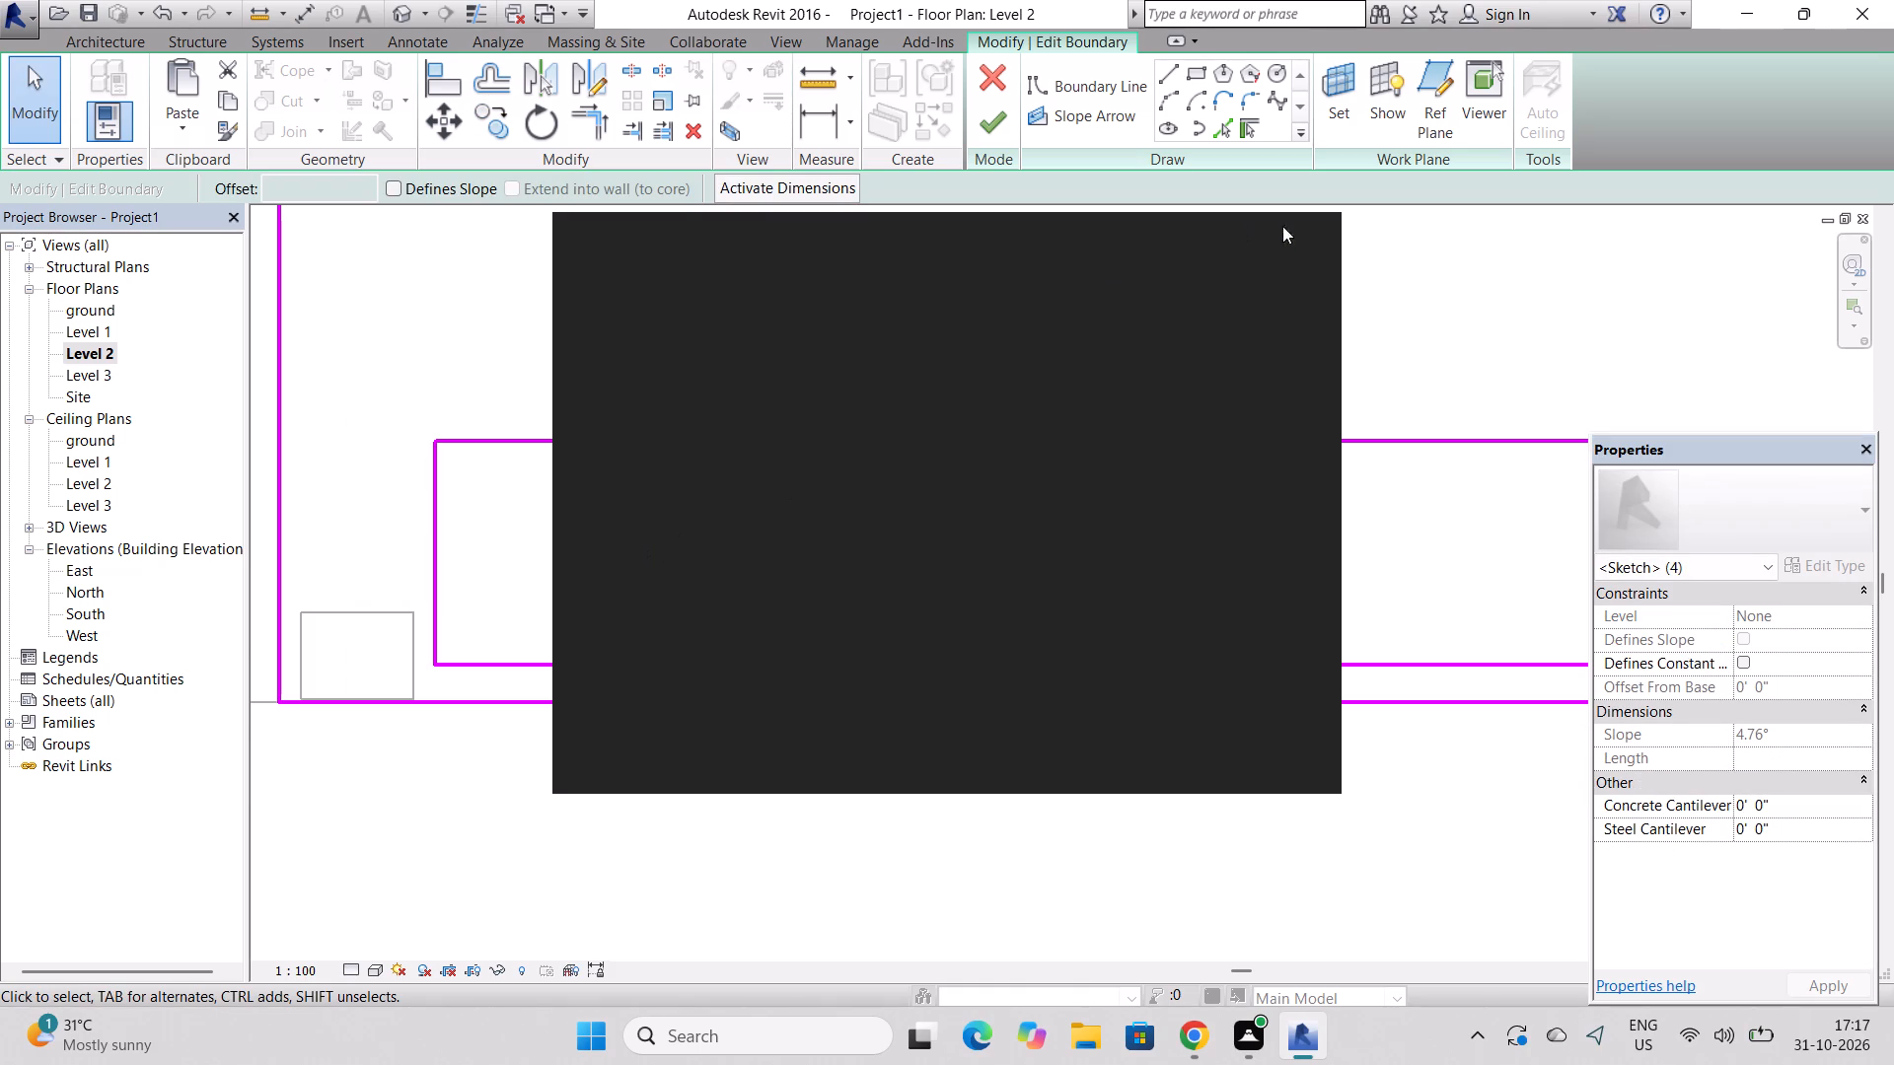
pyautogui.click(1297, 242)
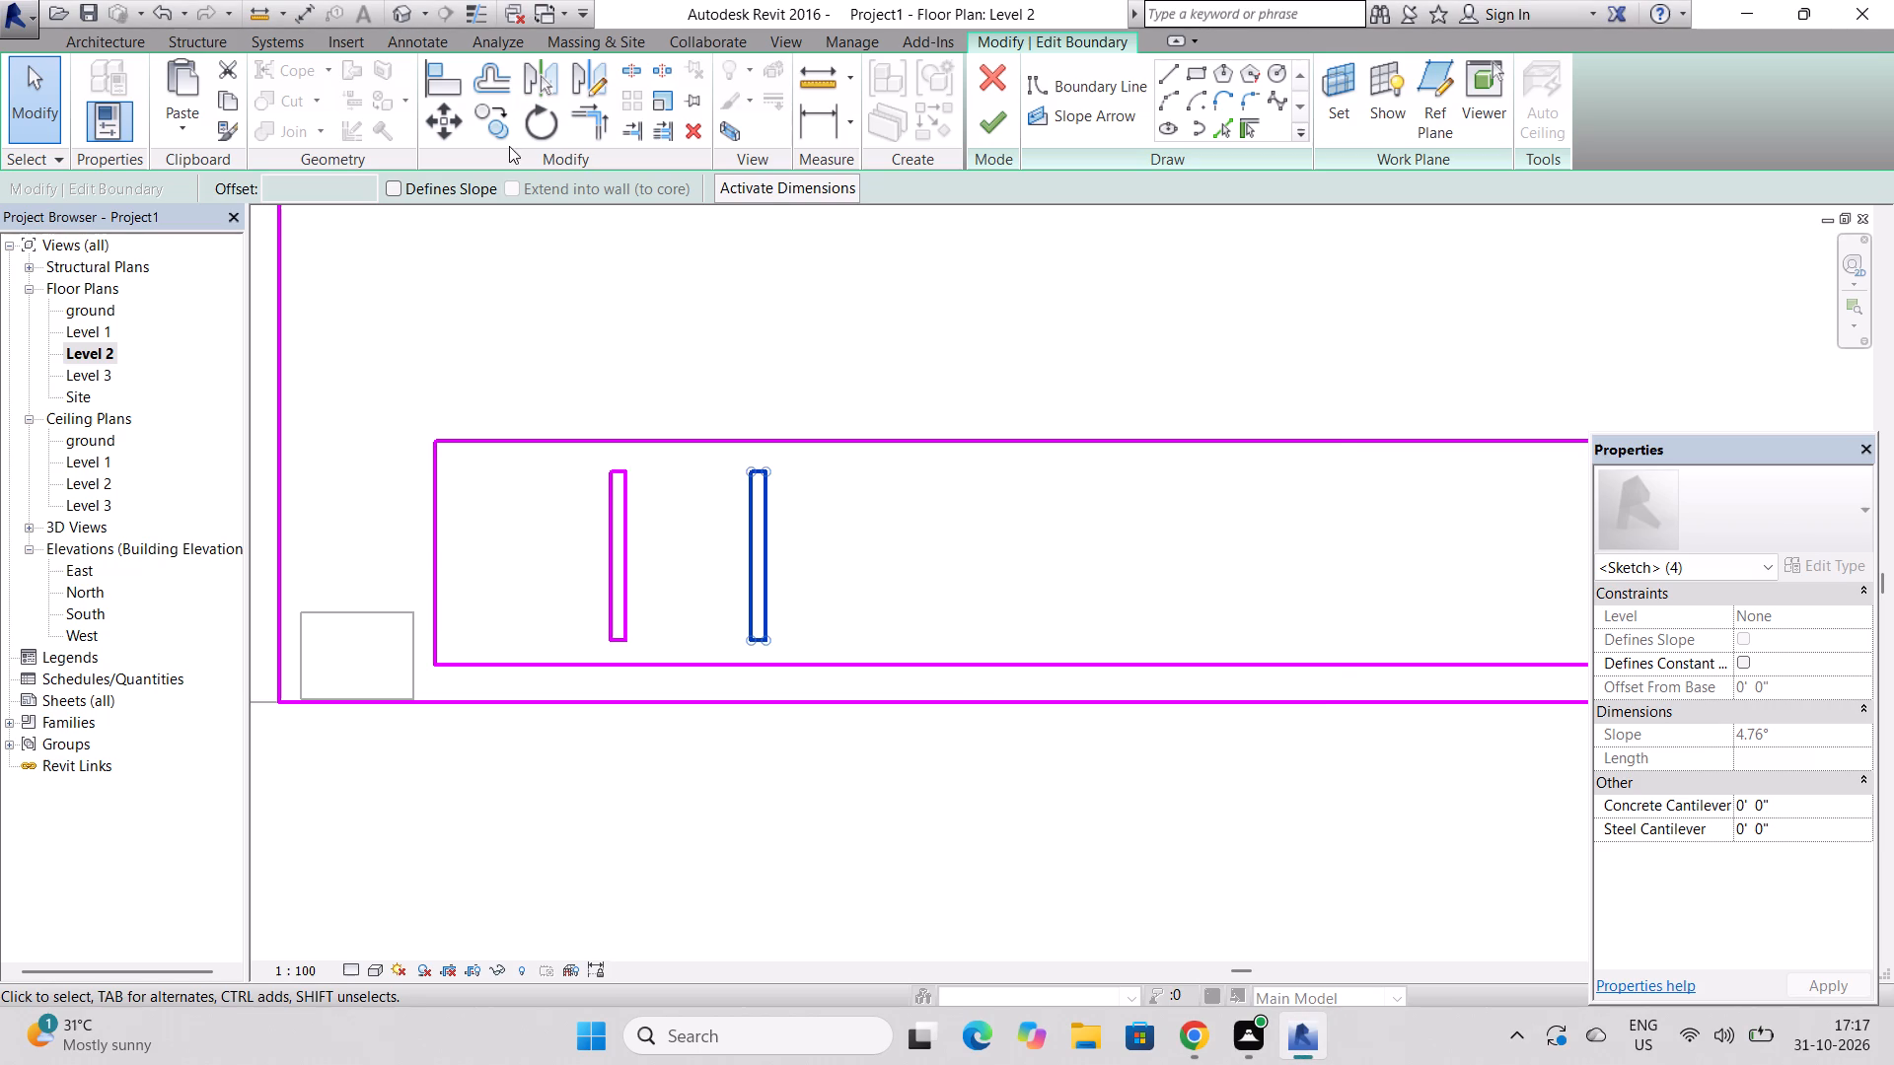
pyautogui.click(494, 122)
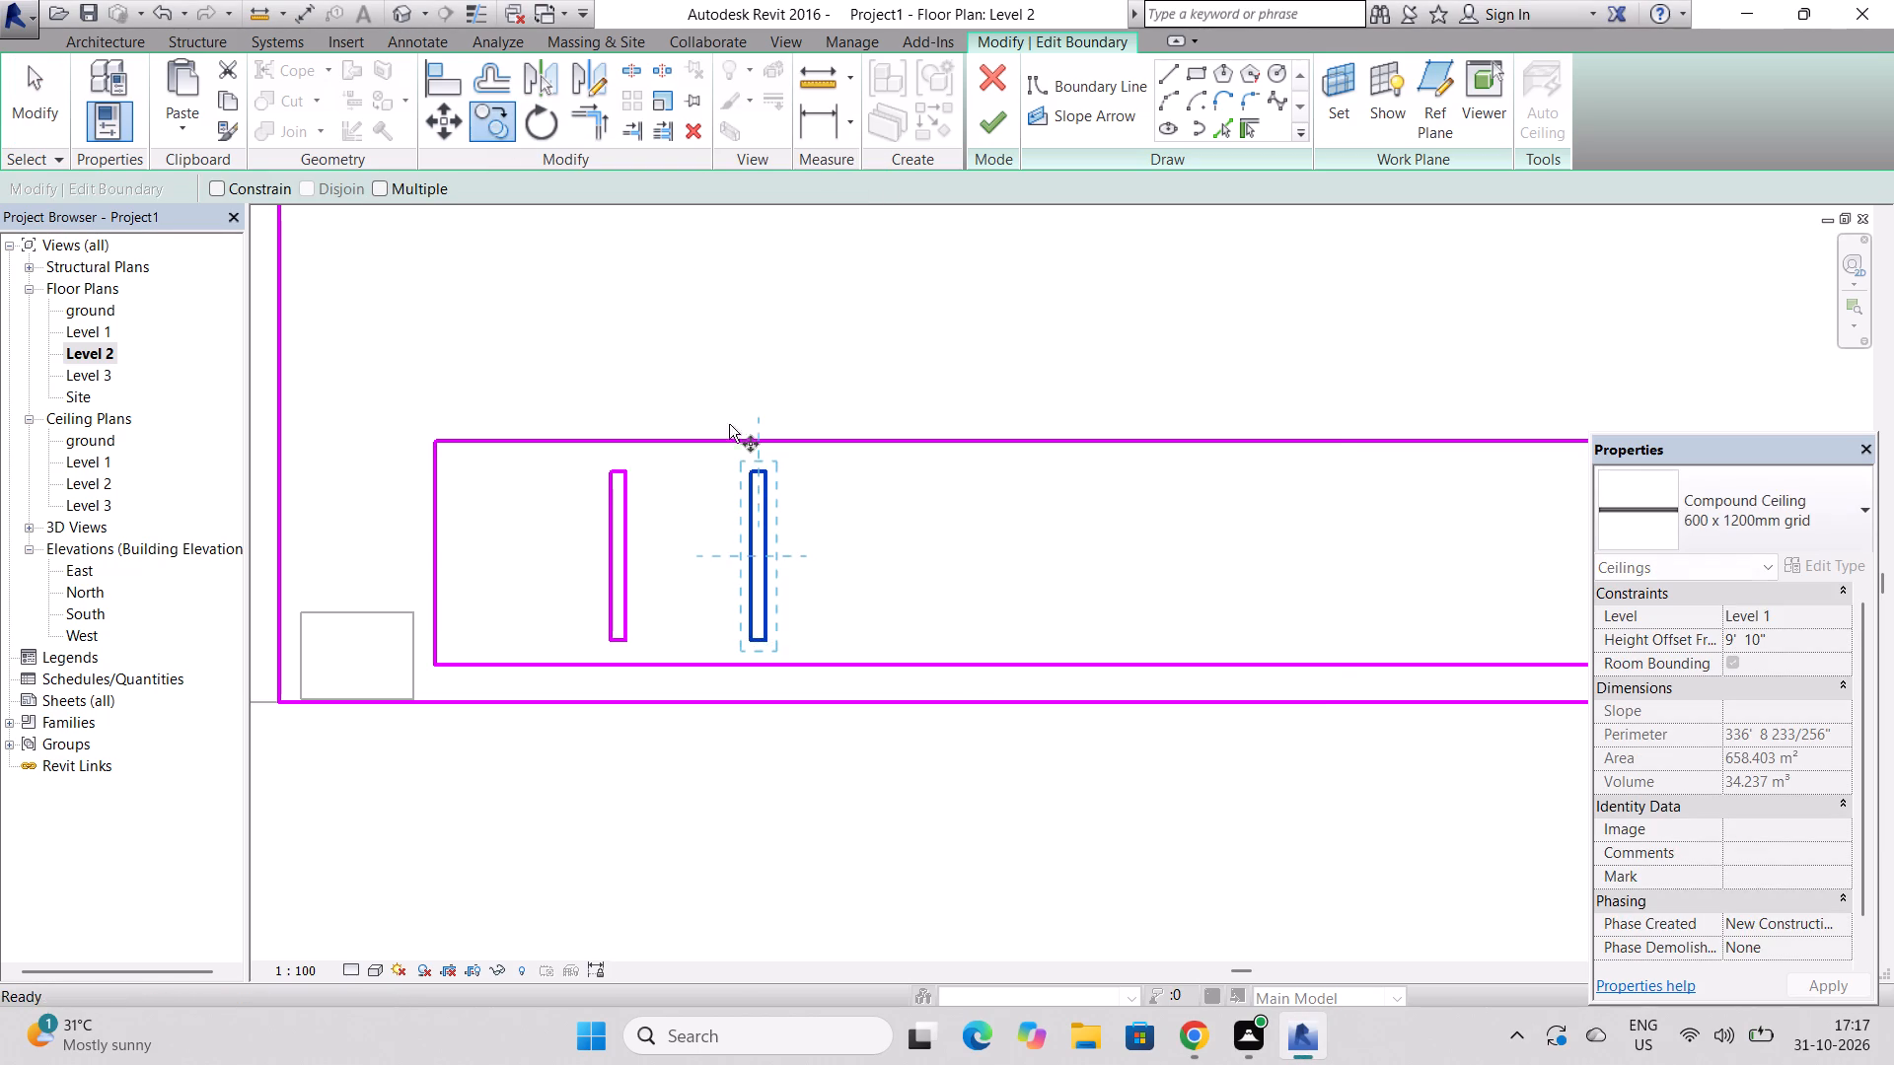
pyautogui.click(760, 554)
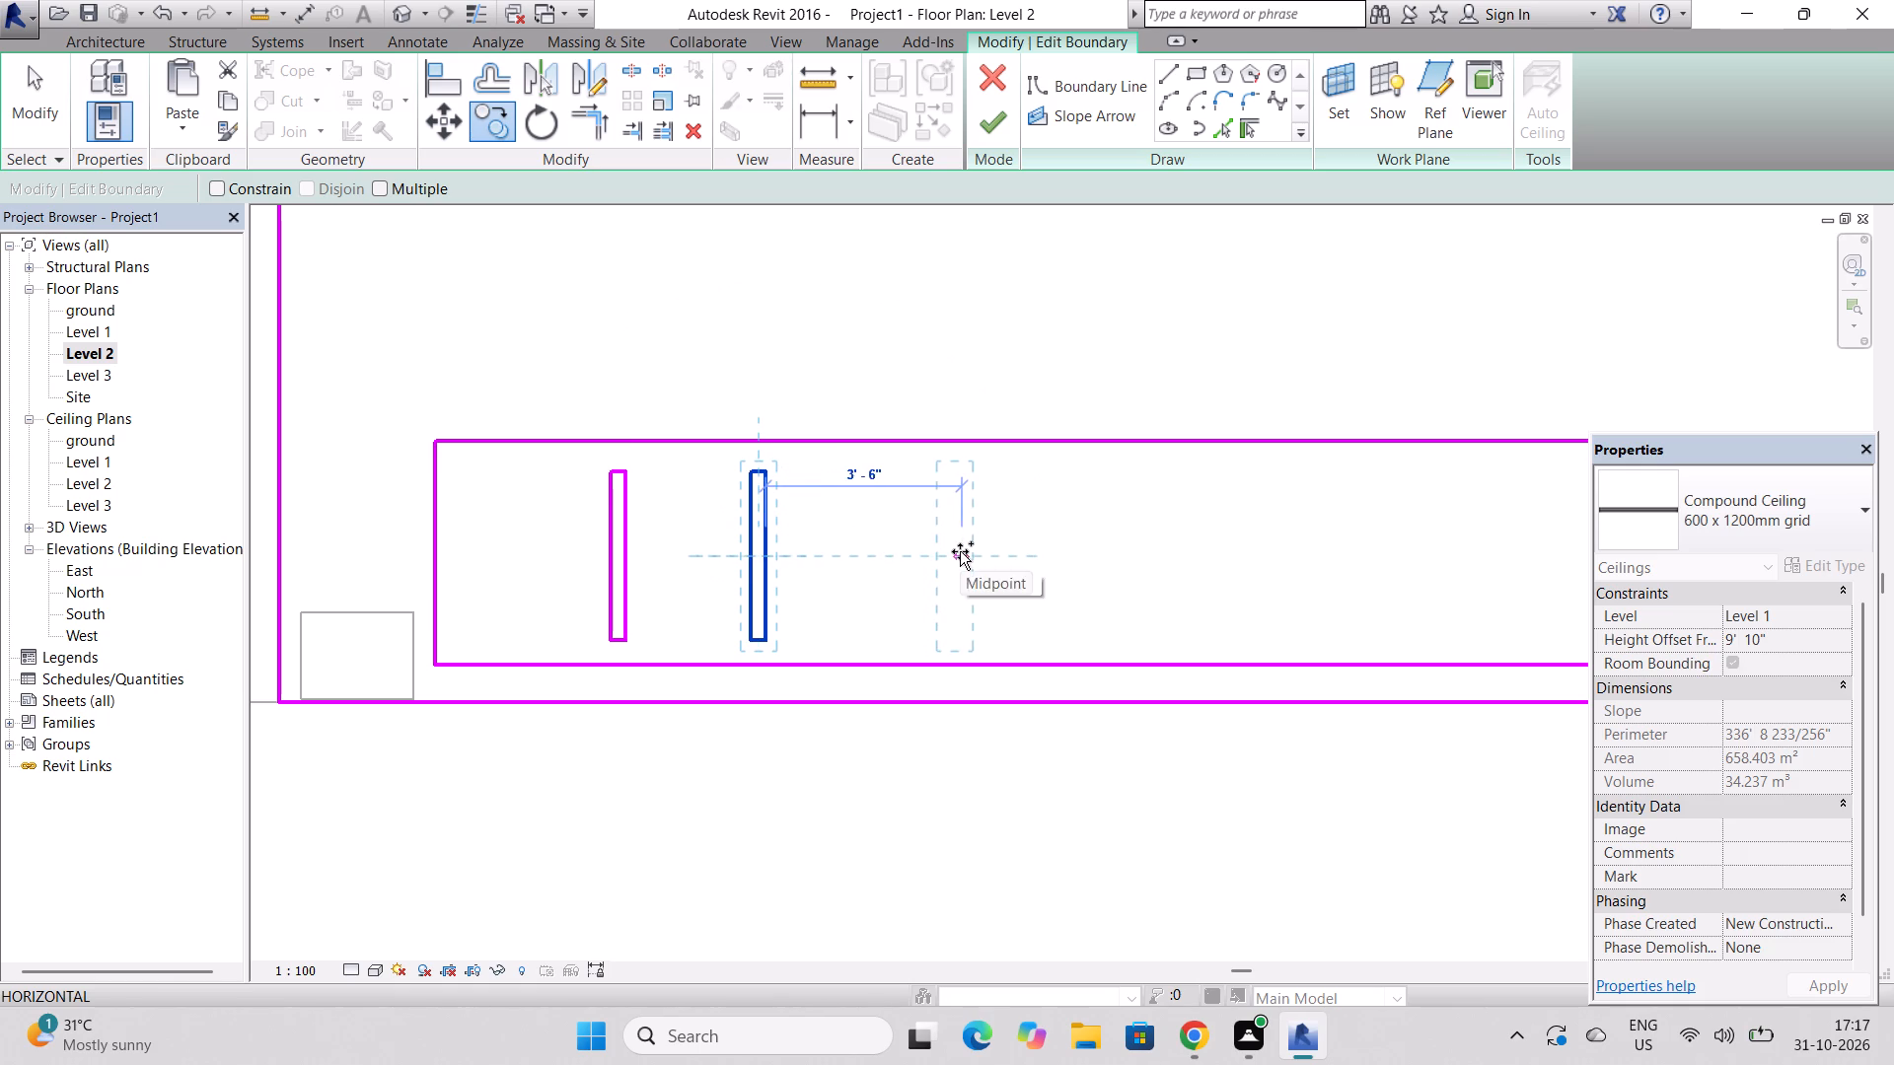
pyautogui.click(936, 547)
# Copy the third narrow rectangle horizontally from its midpoint to place a fourth one farther toward the terrace's side wall.
pyautogui.scroll(-3, 936, 547)
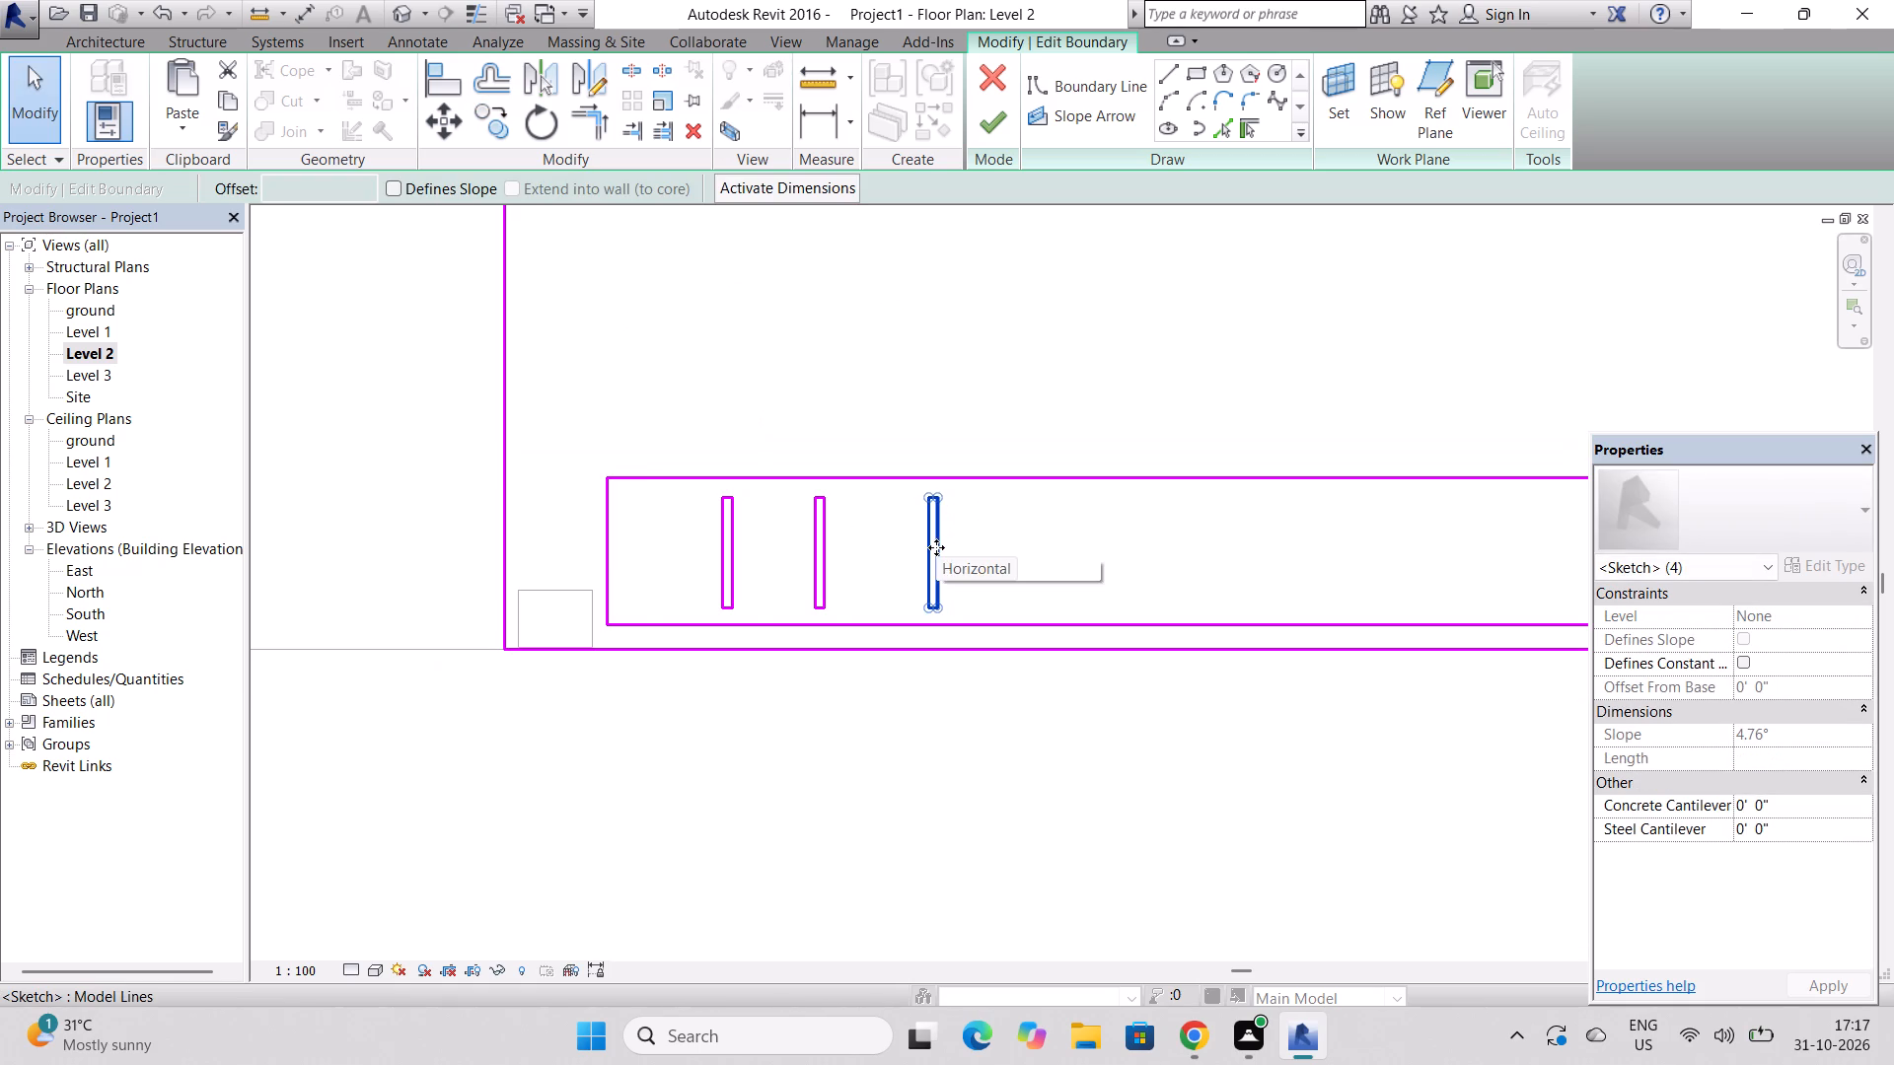
pyautogui.scroll(-1, 936, 547)
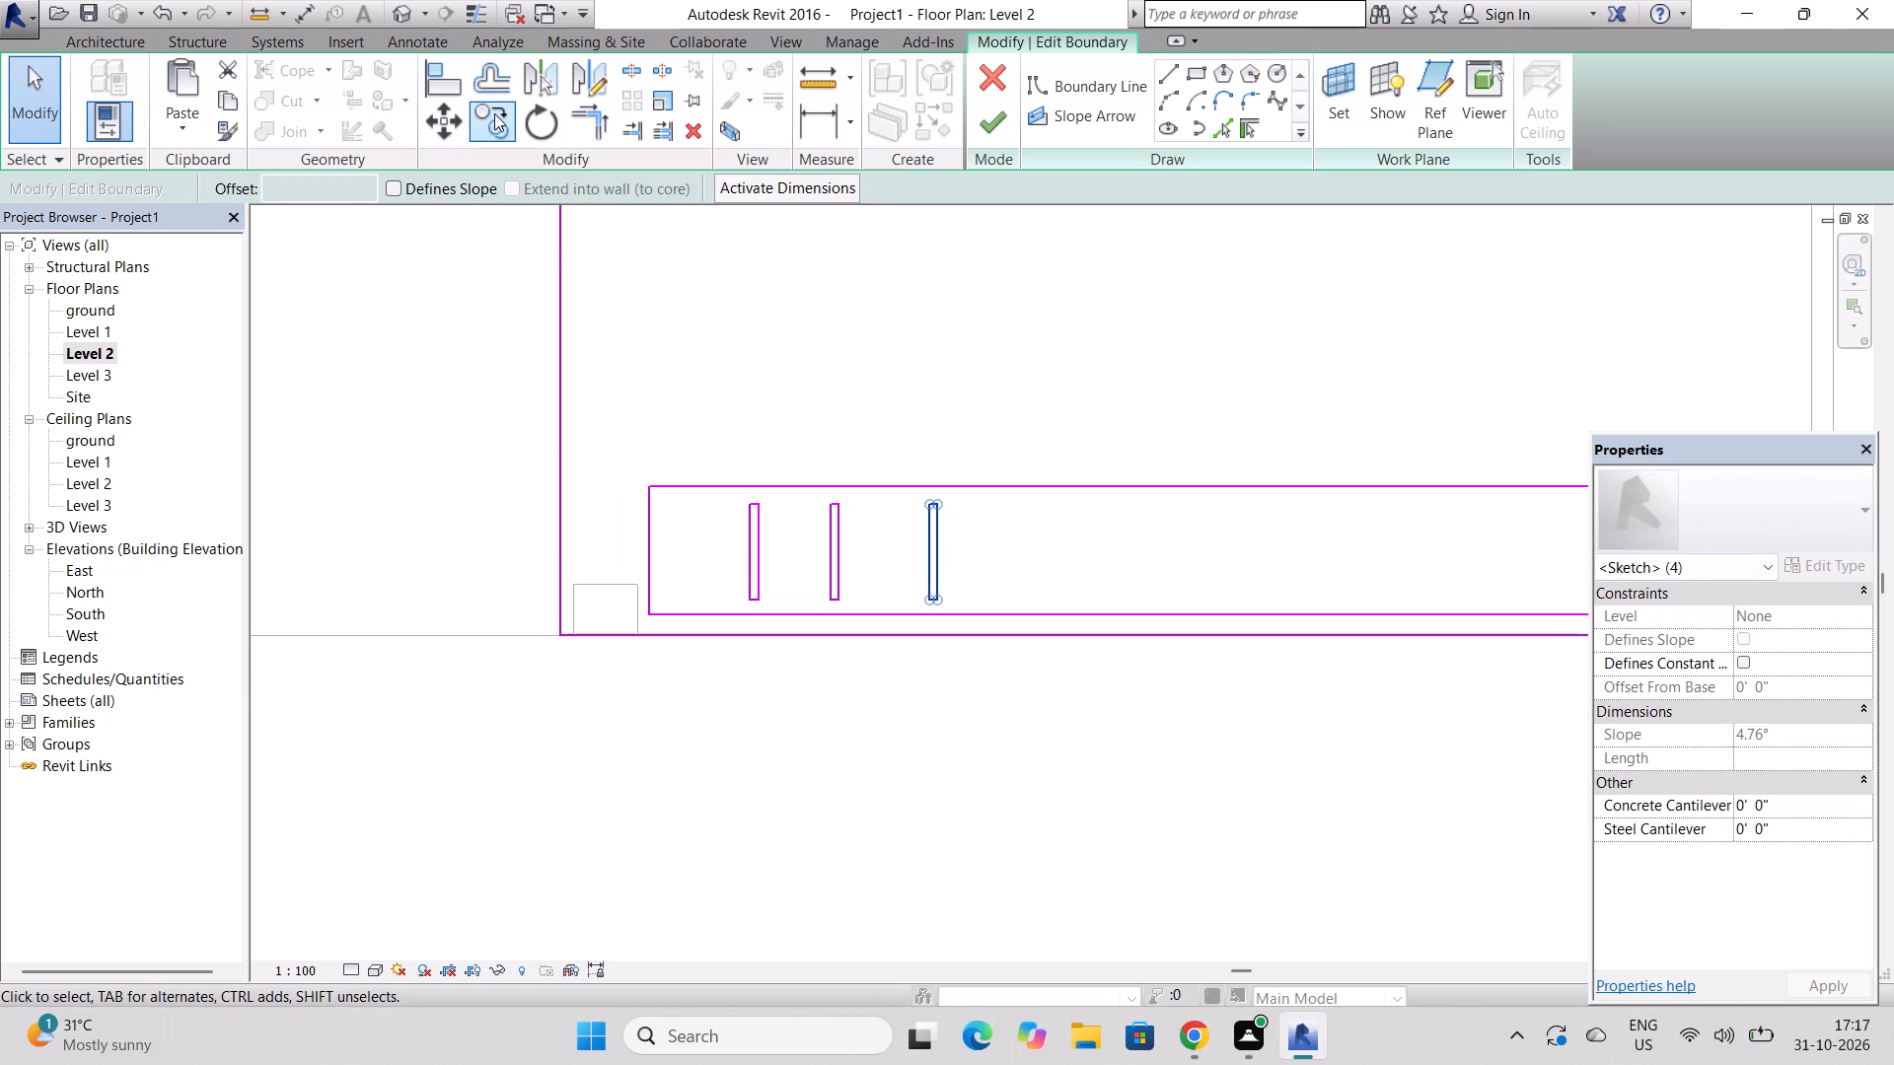
pyautogui.click(494, 113)
pyautogui.scroll(-4, 823, 495)
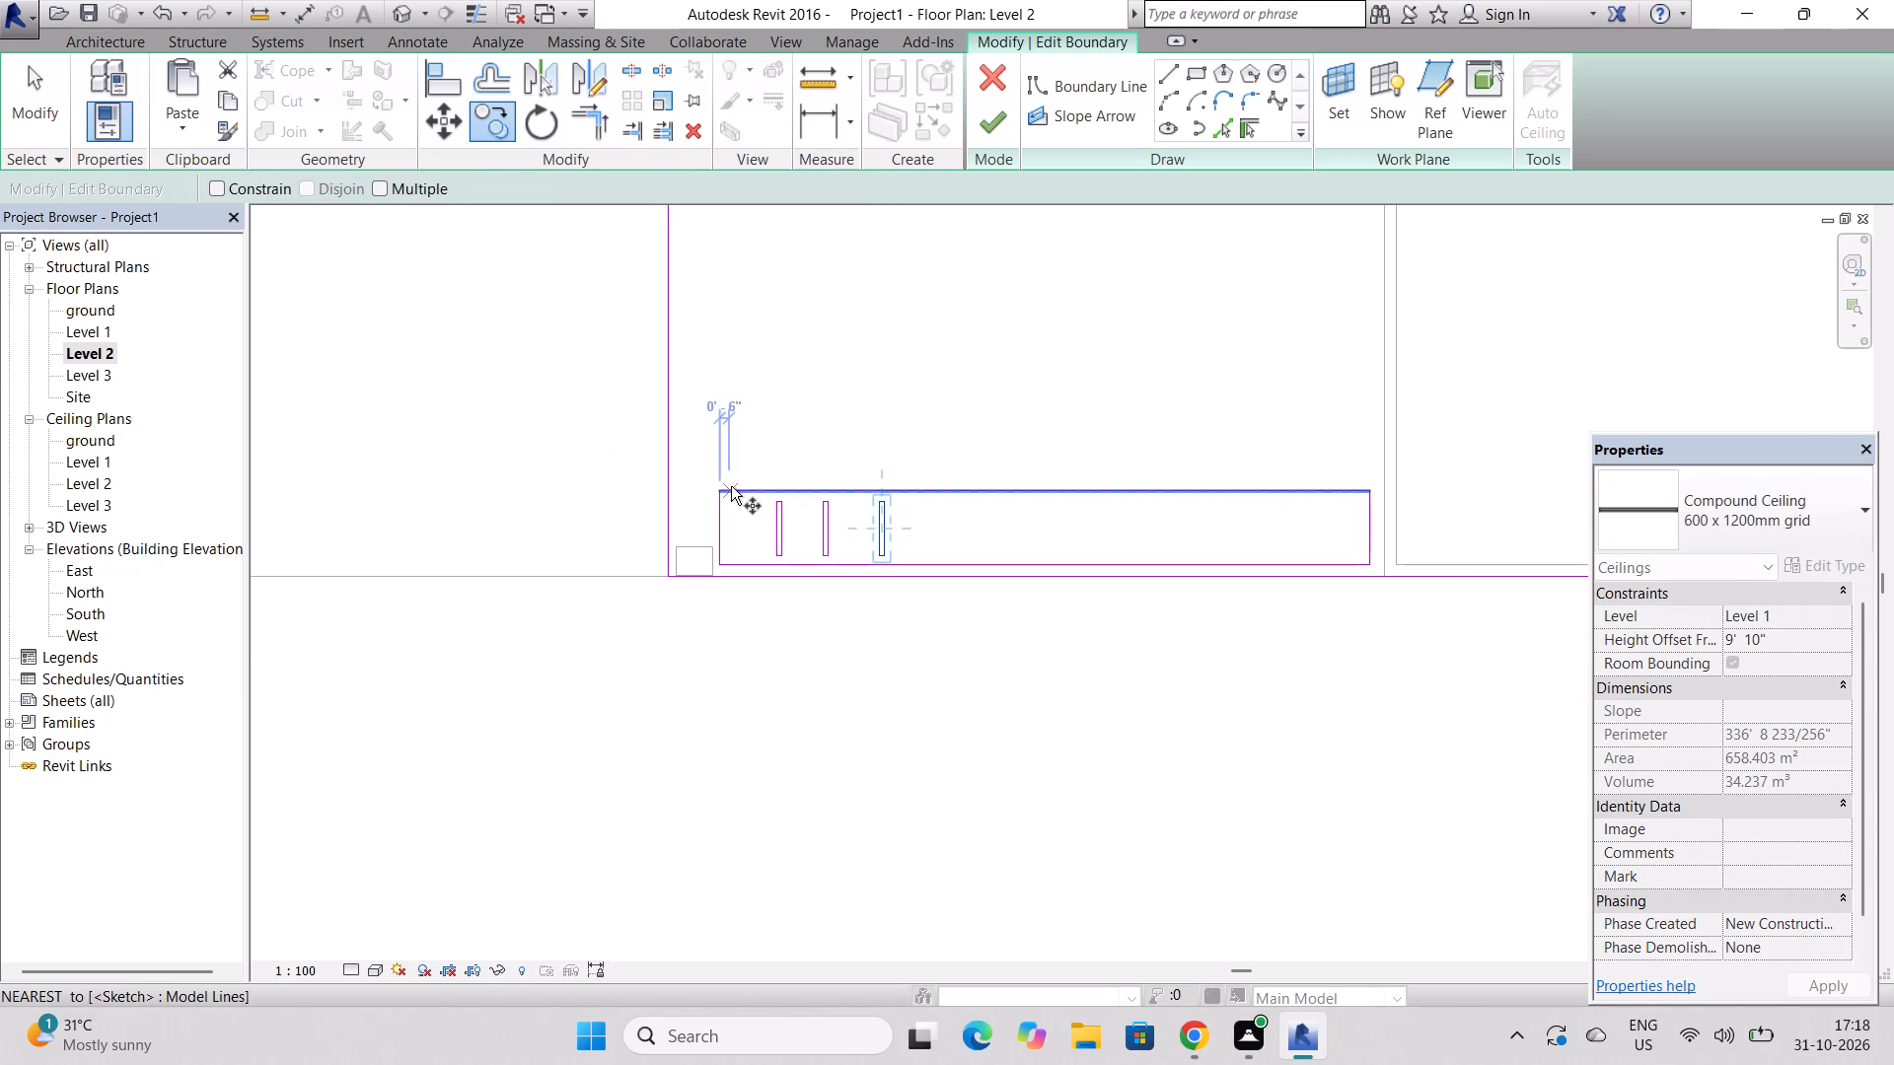
pyautogui.scroll(4, 963, 506)
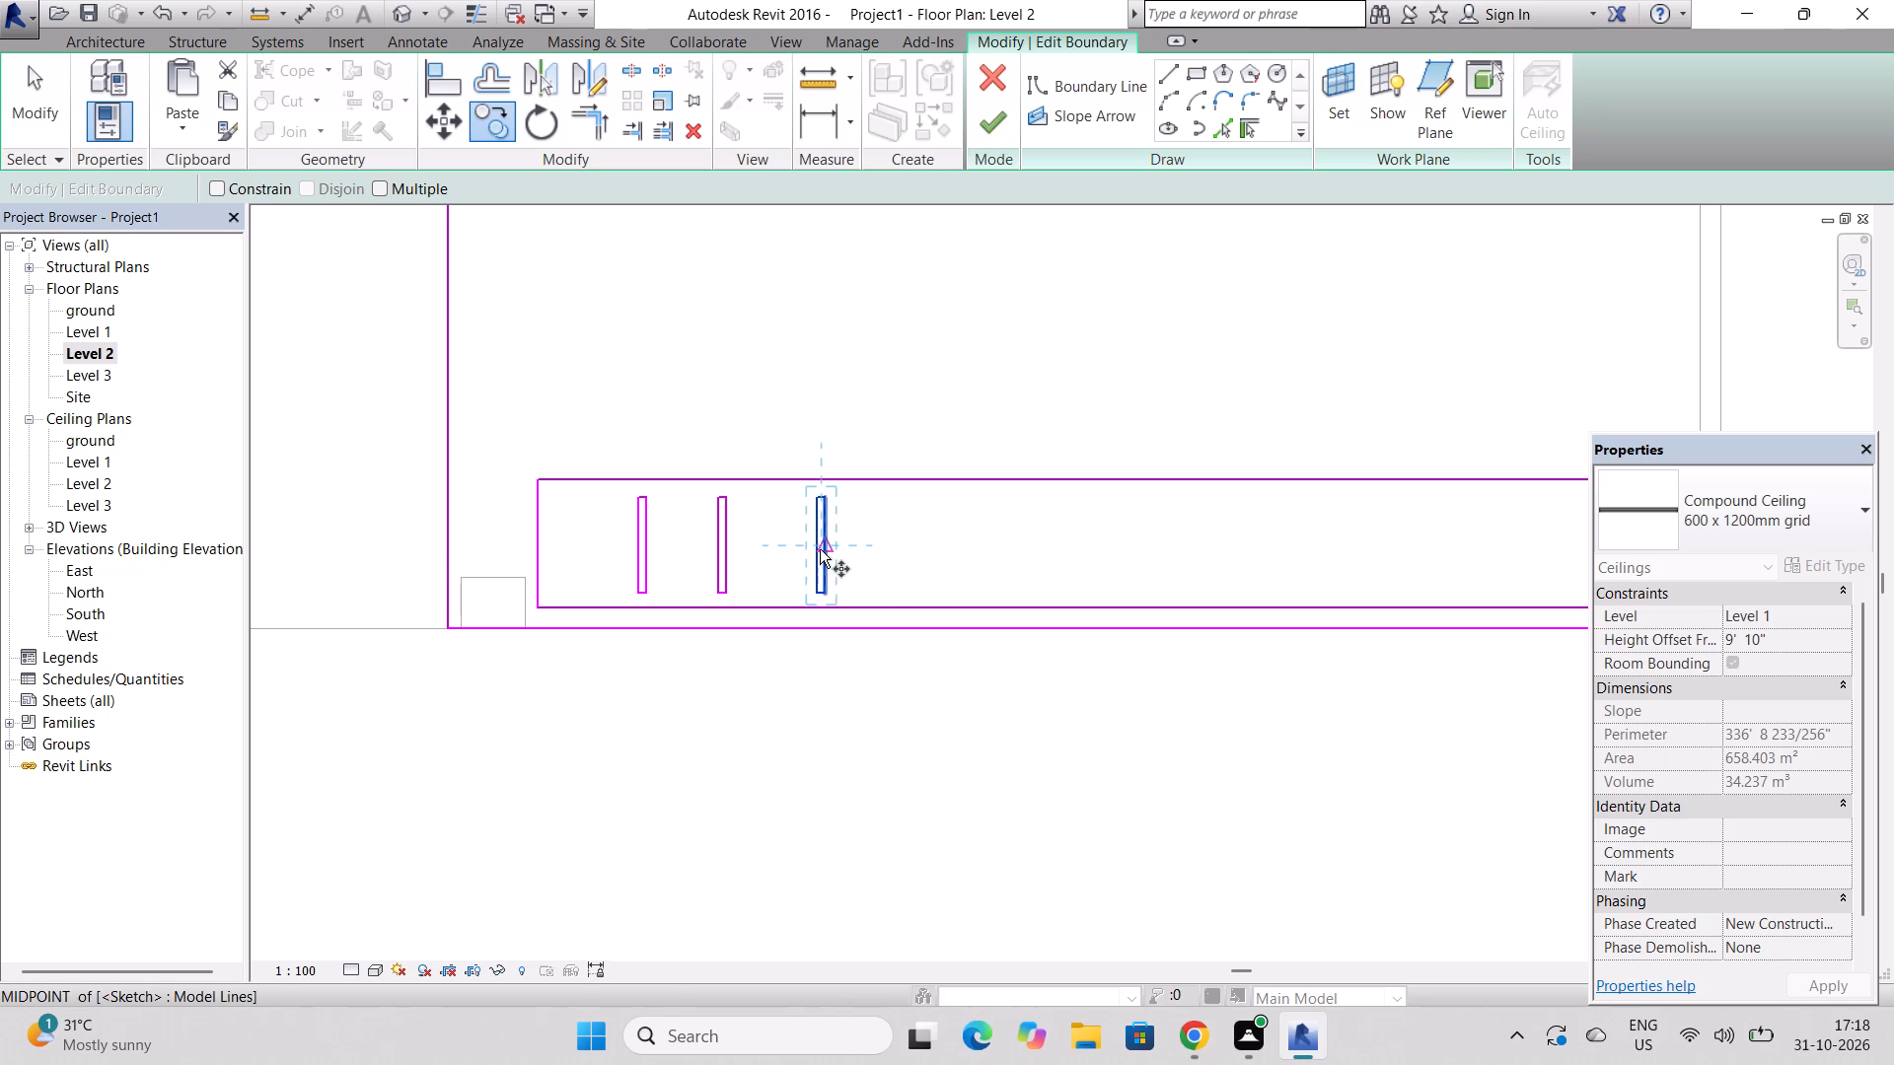
pyautogui.click(820, 549)
pyautogui.scroll(-3, 820, 549)
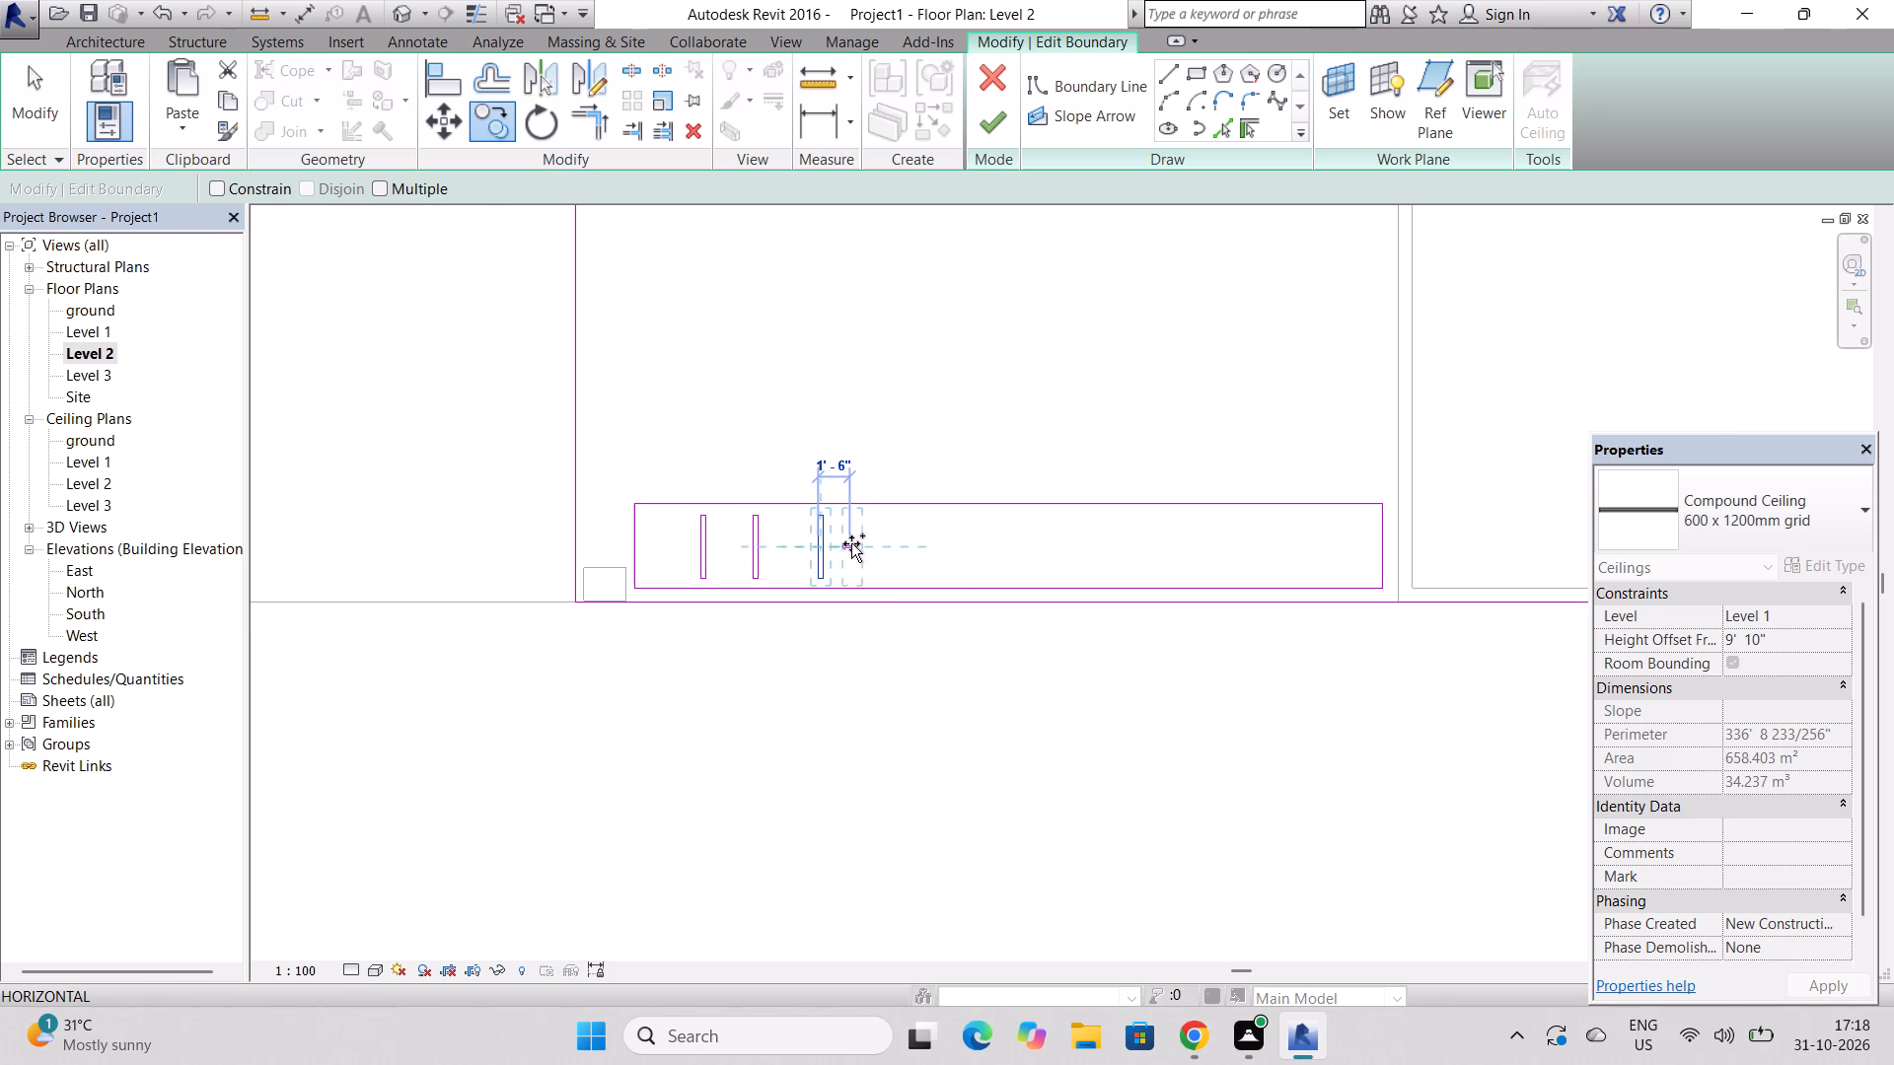
pyautogui.click(881, 545)
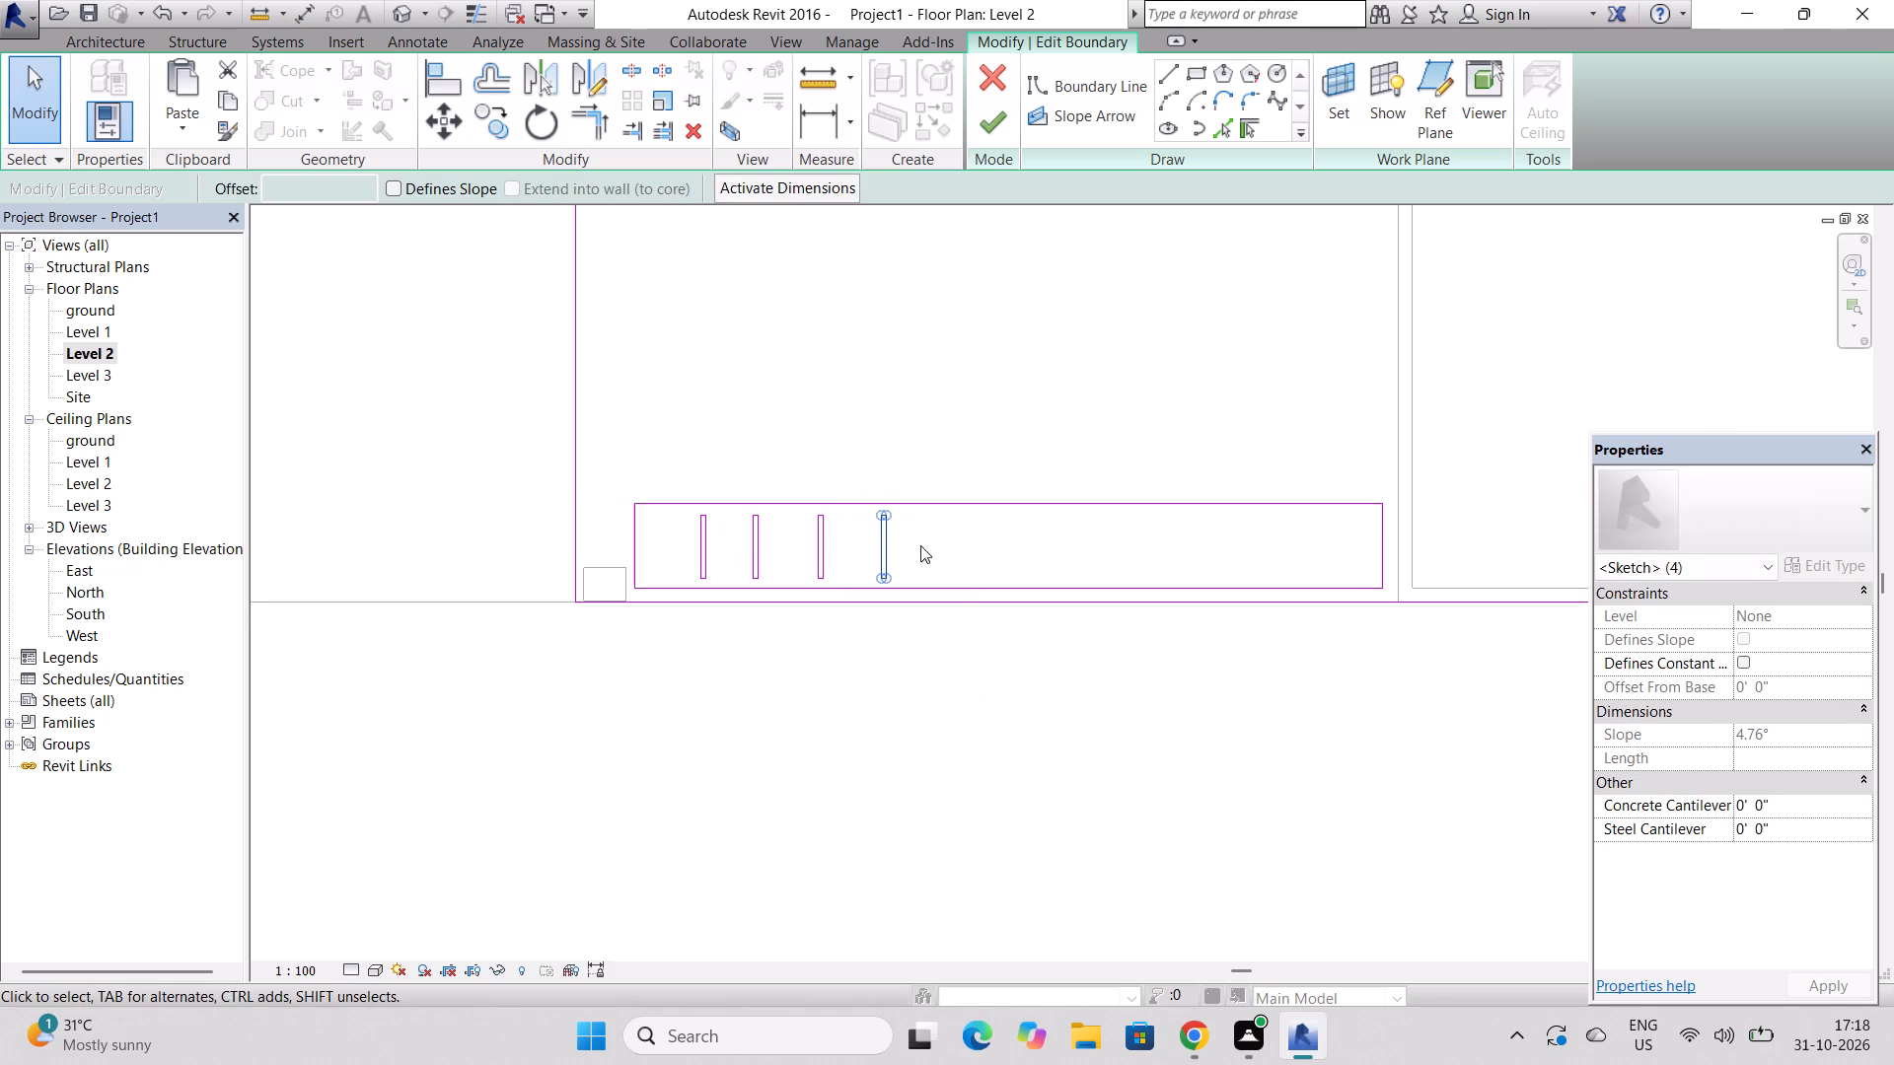
# Copy the fourth narrow rectangle horizontally to place a fifth, and that one again to place a sixth, each 3' 6" farther along.
pyautogui.scroll(6, 938, 534)
pyautogui.scroll(-2, 439, 588)
pyautogui.scroll(-2, 272, 582)
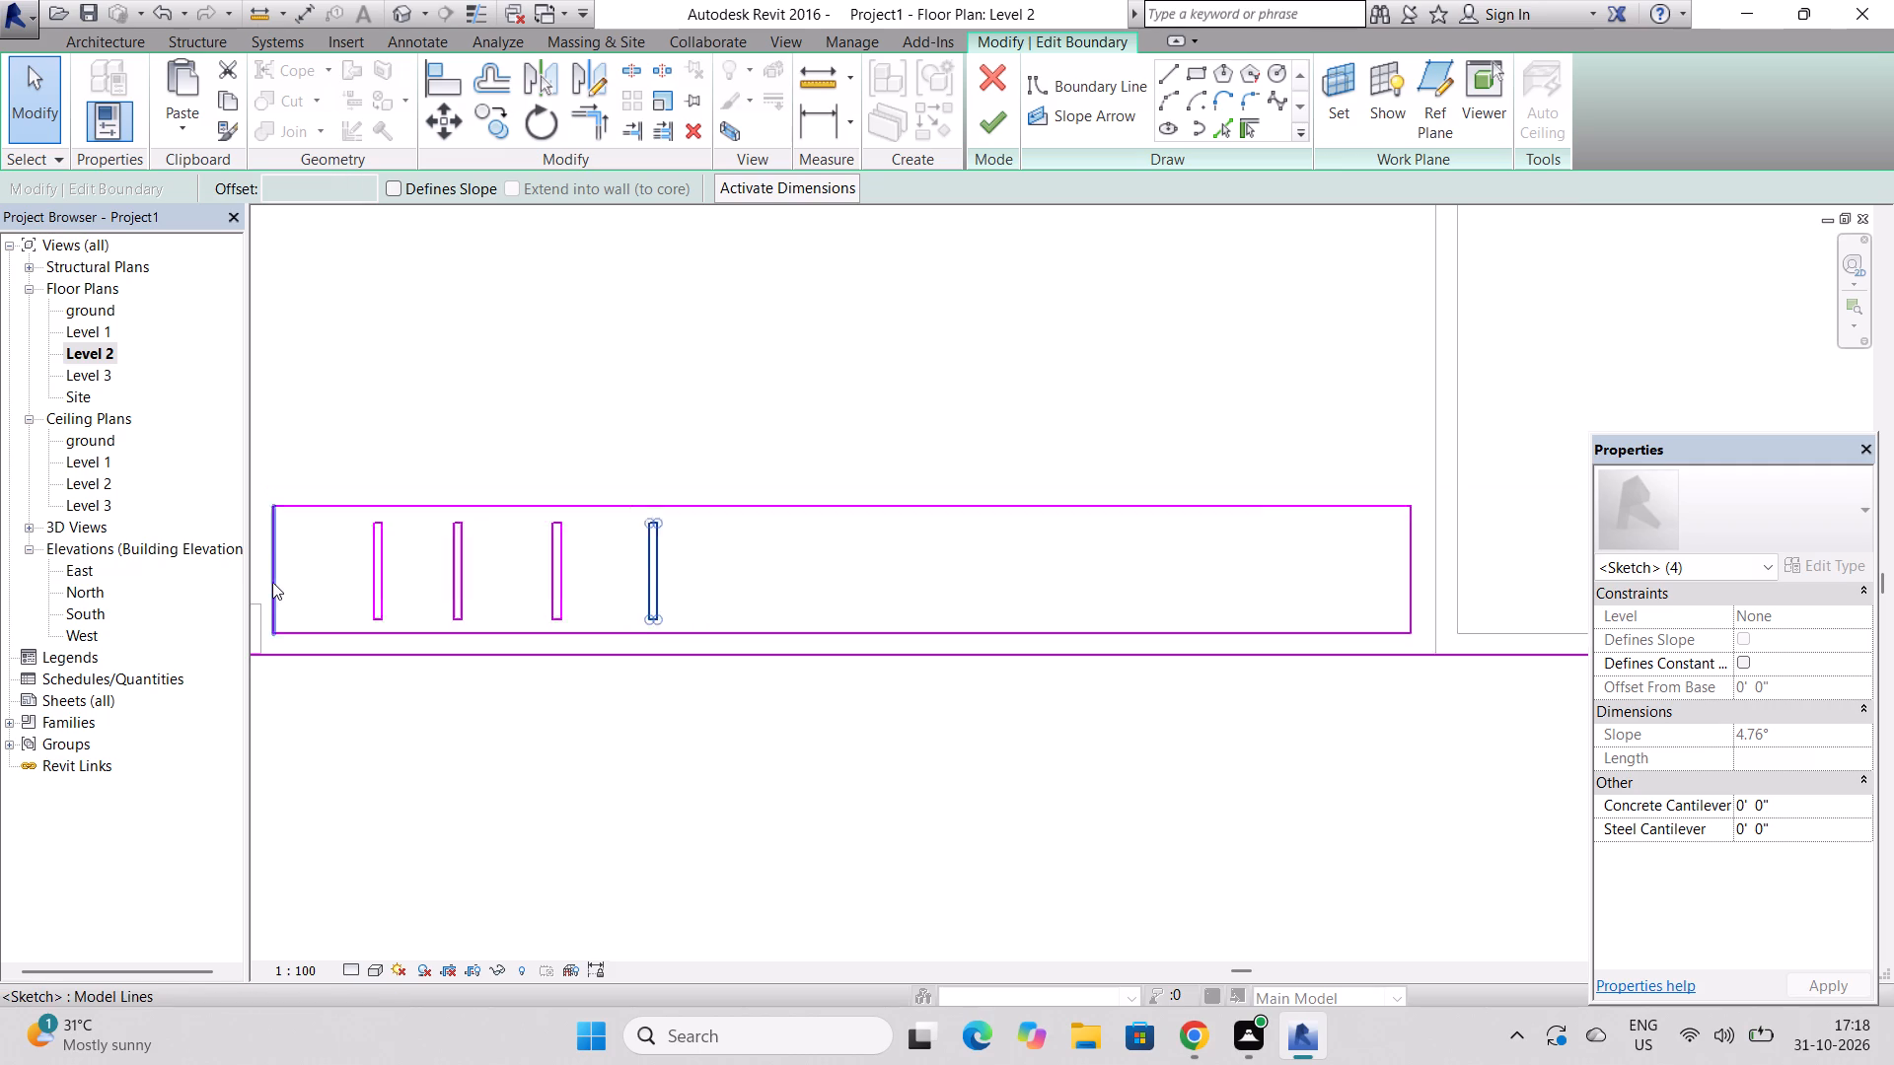
pyautogui.scroll(-1, 272, 582)
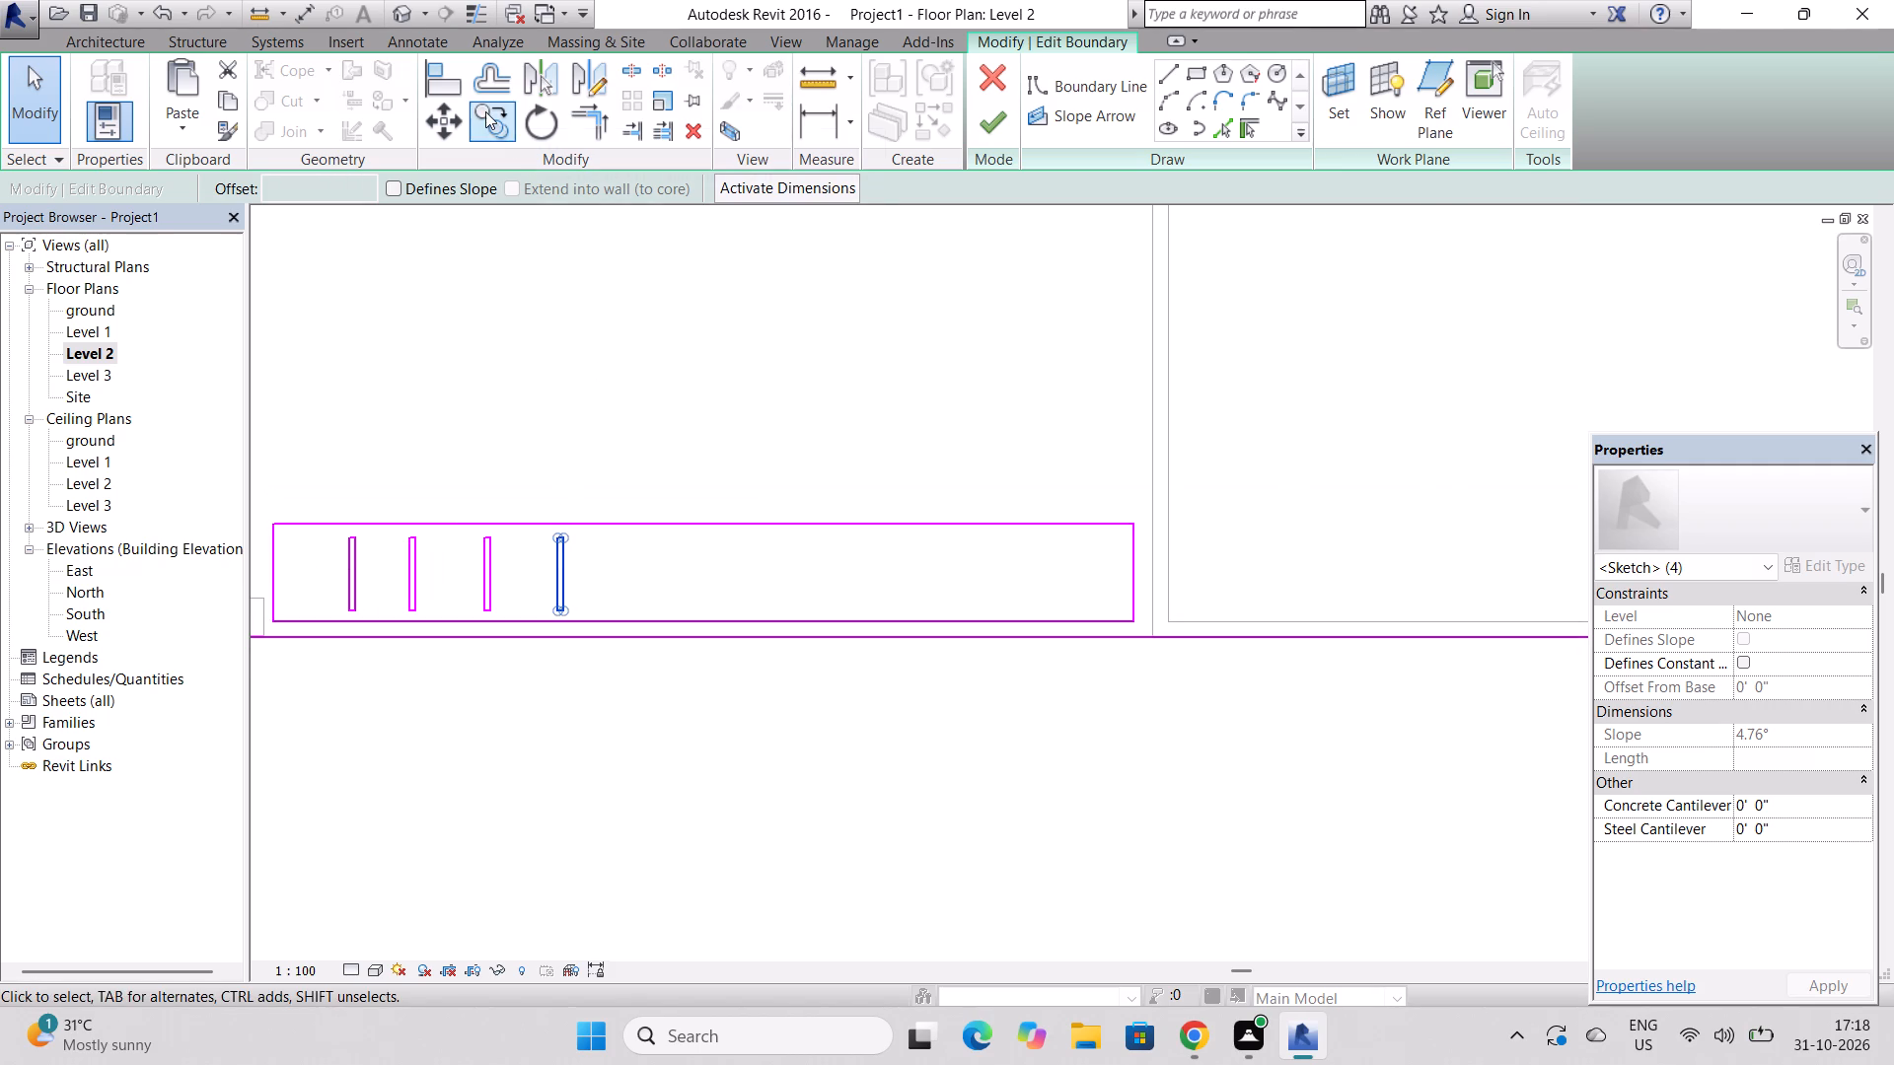
pyautogui.click(485, 111)
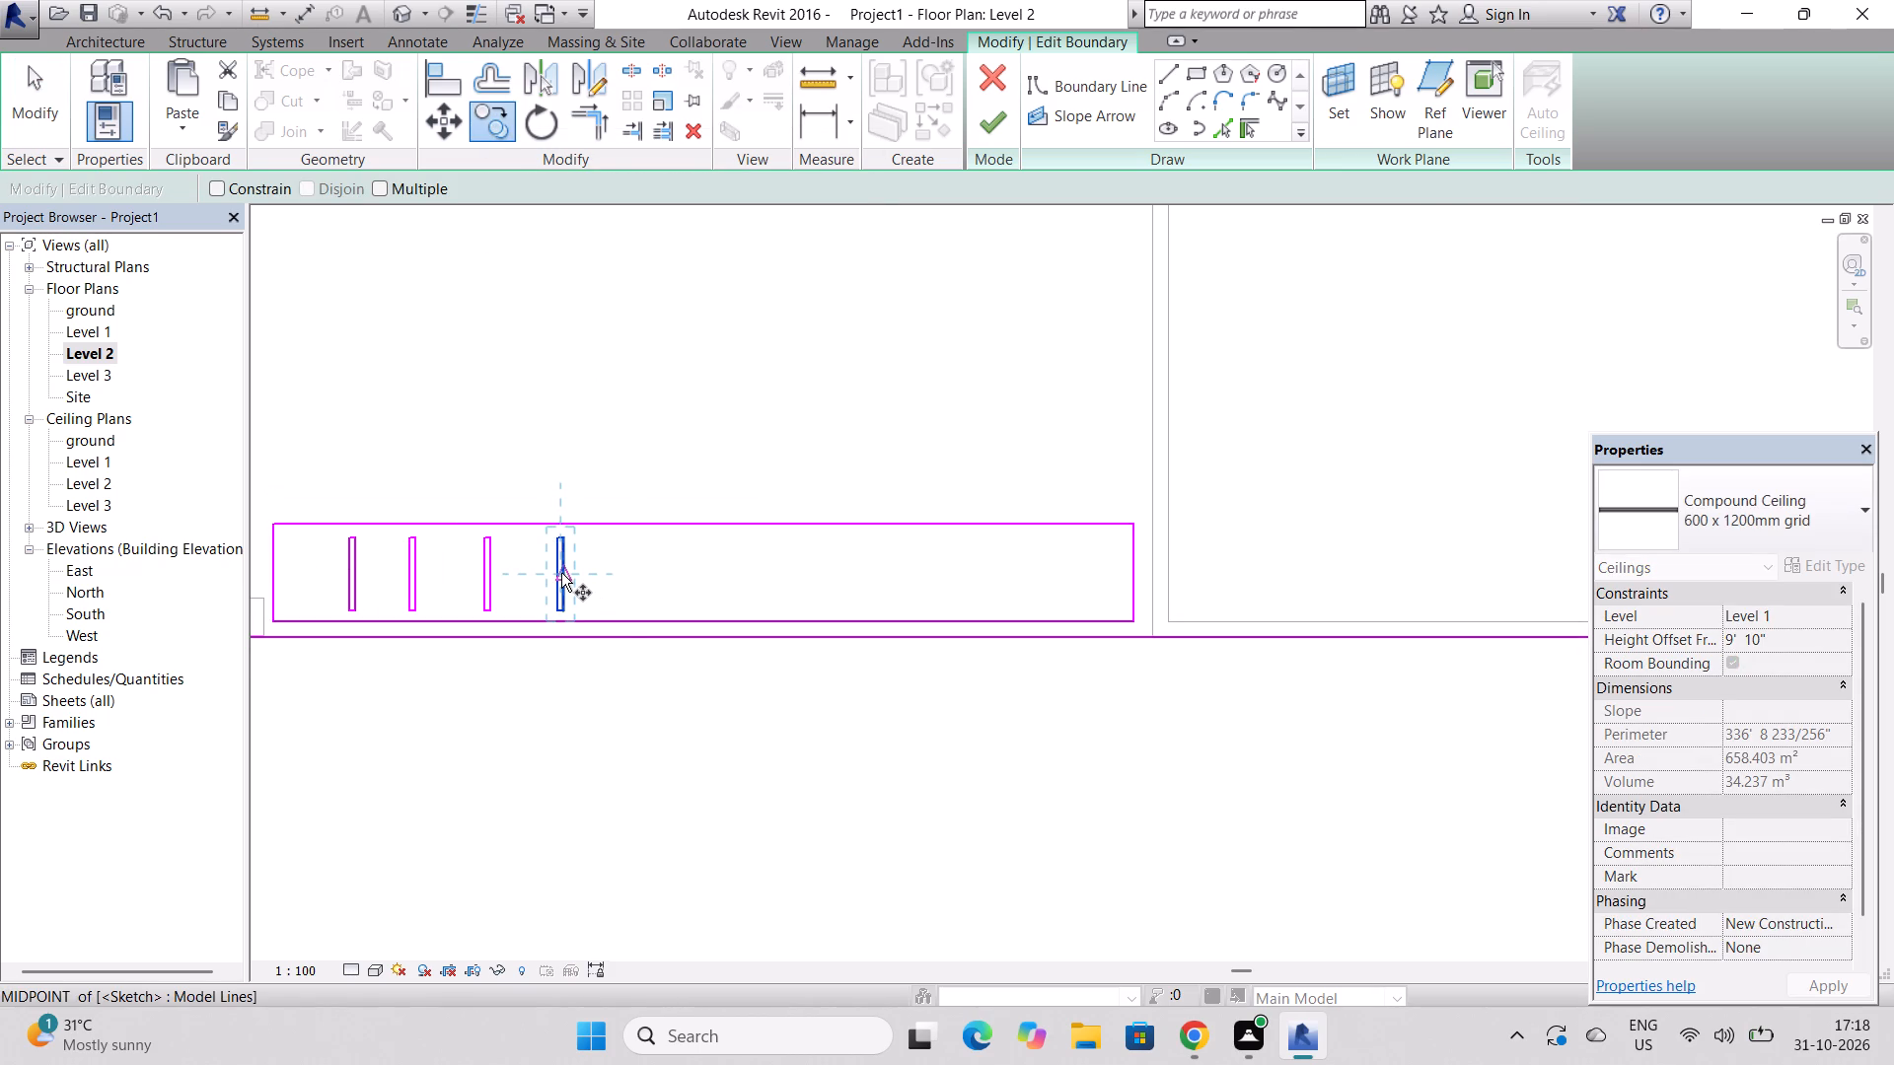
pyautogui.click(561, 573)
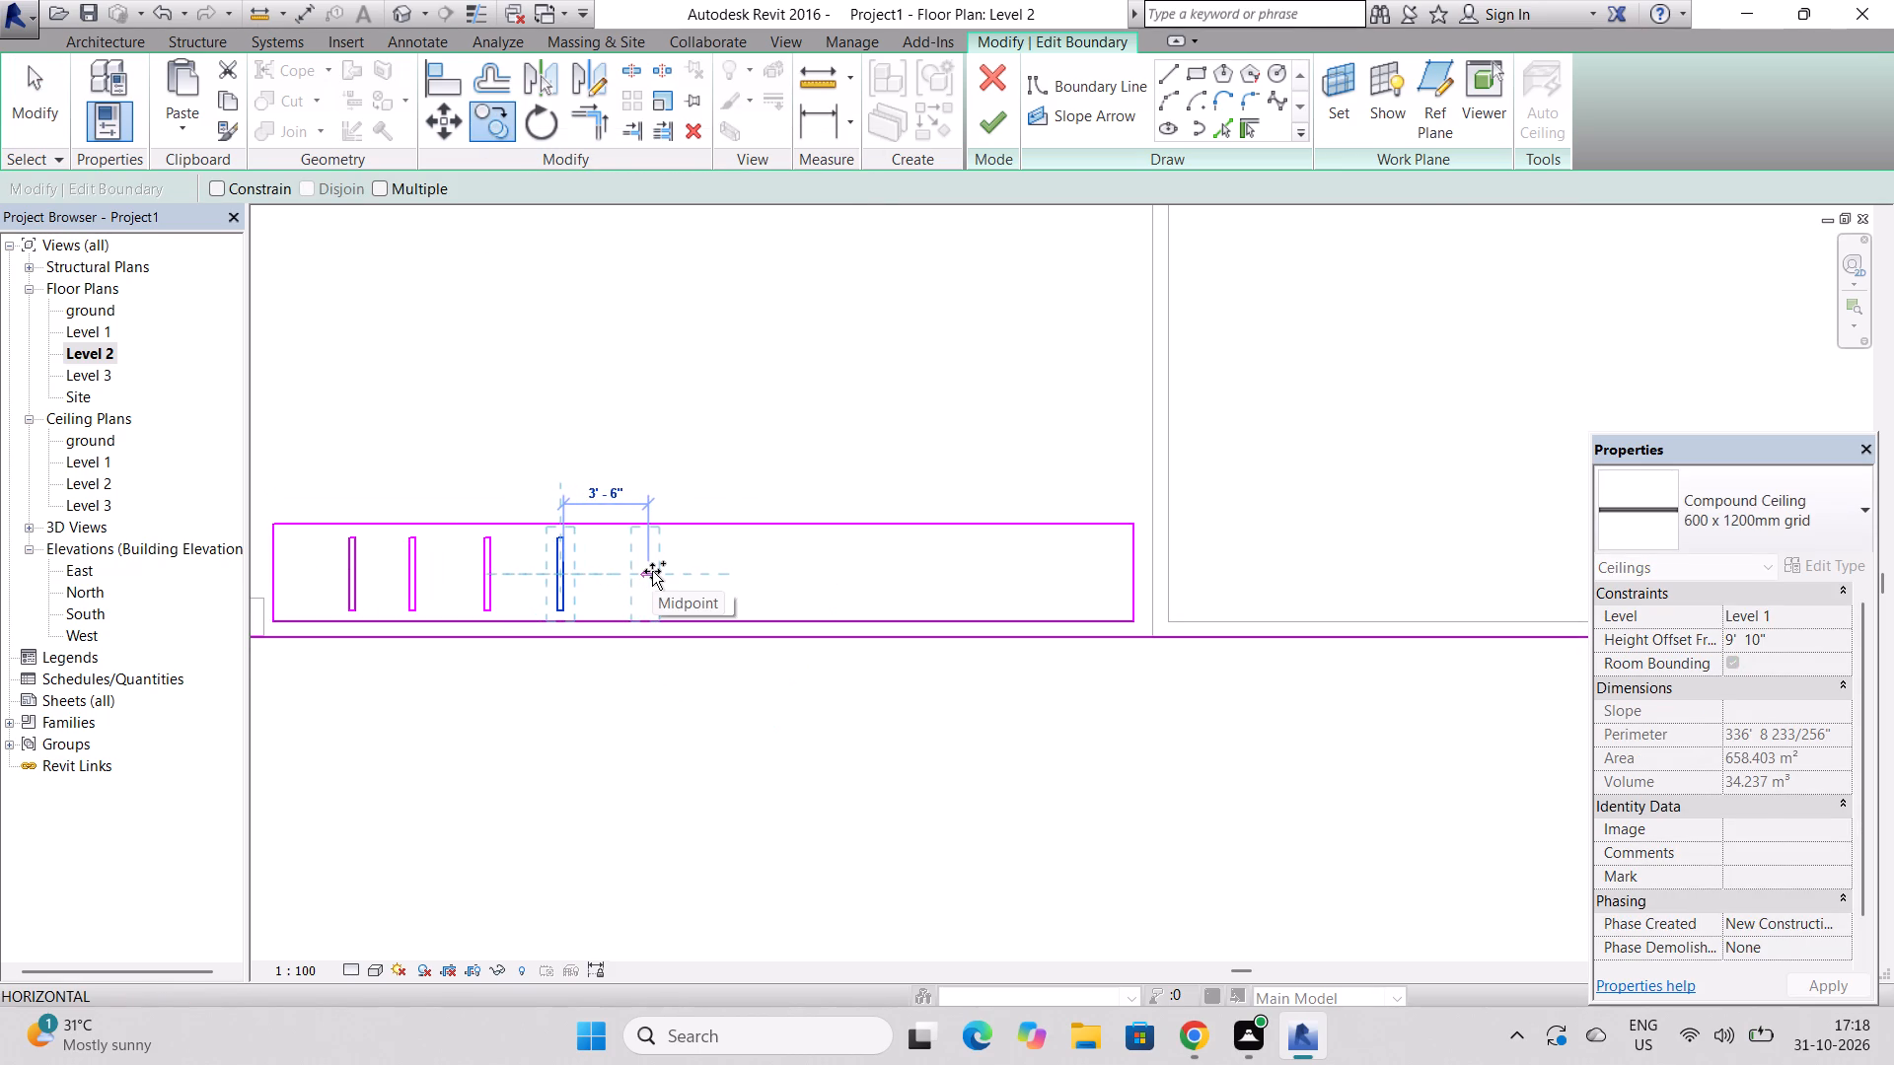
pyautogui.click(652, 571)
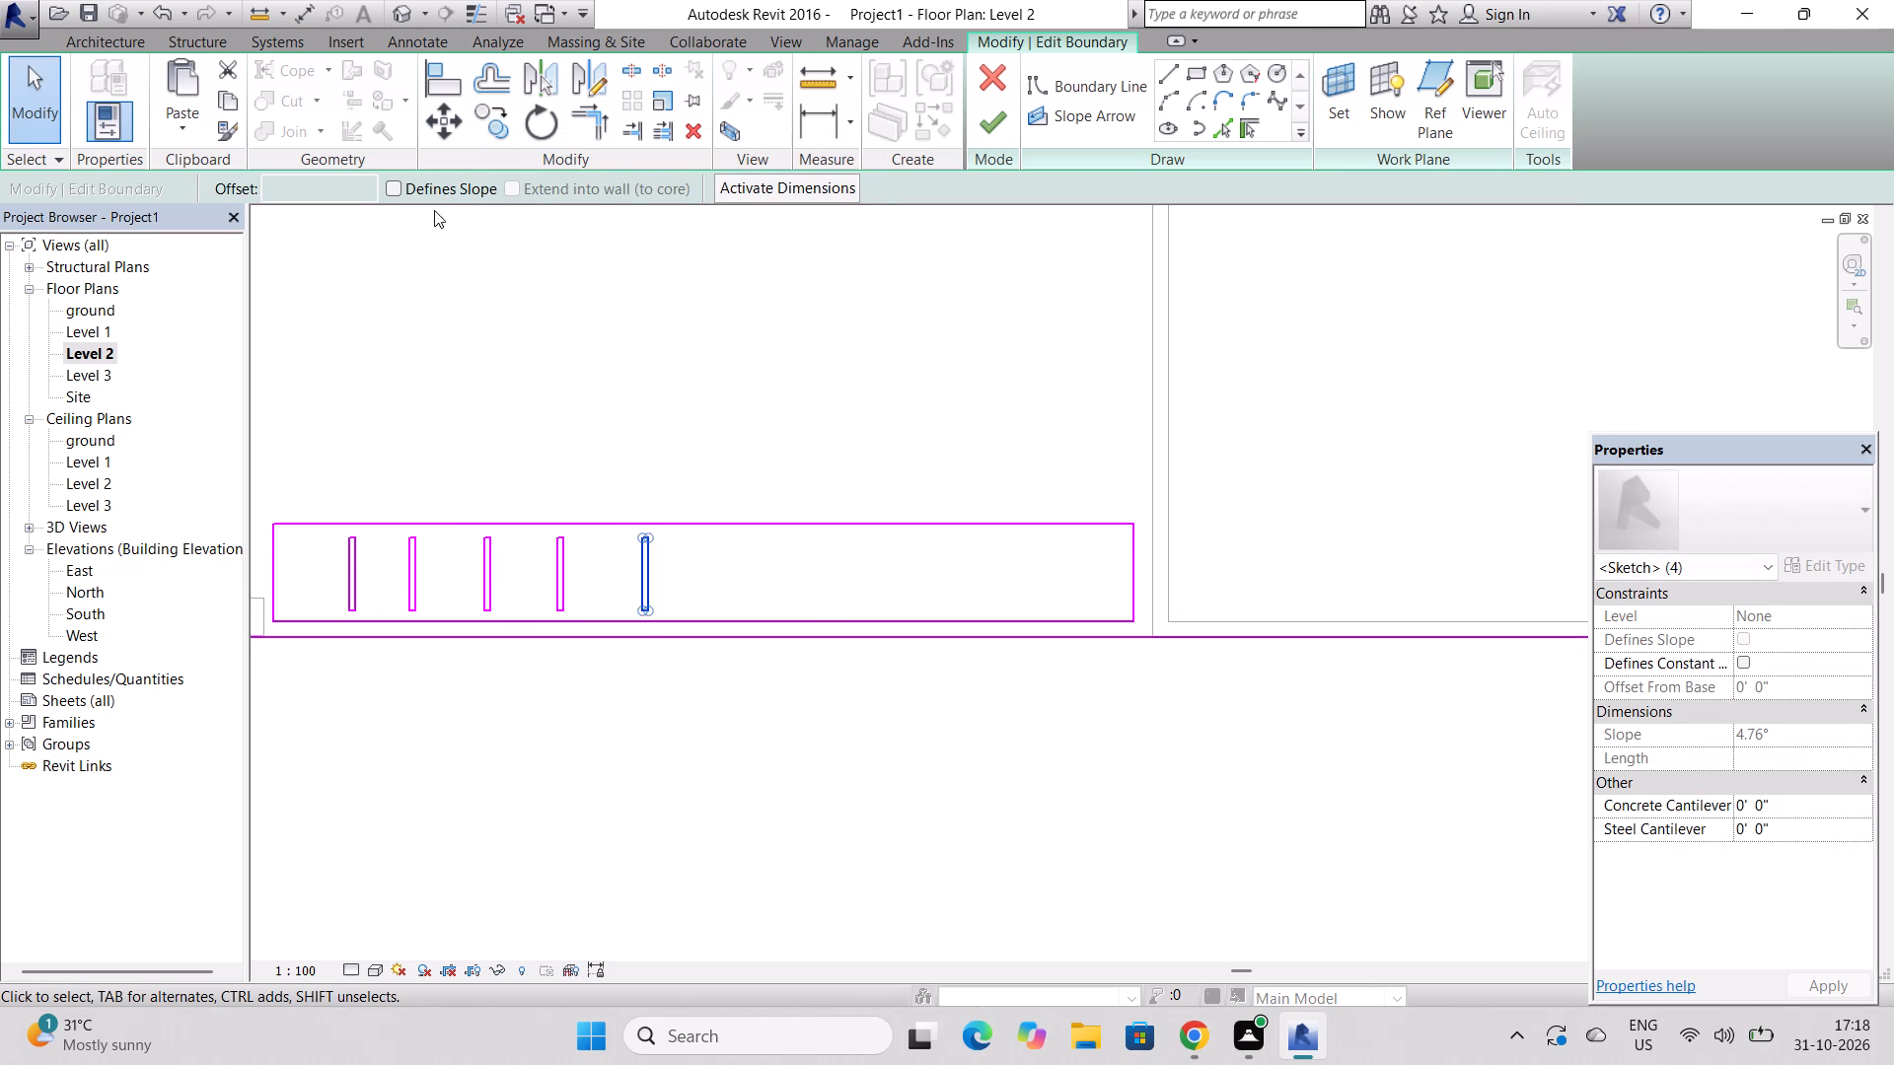
pyautogui.click(473, 106)
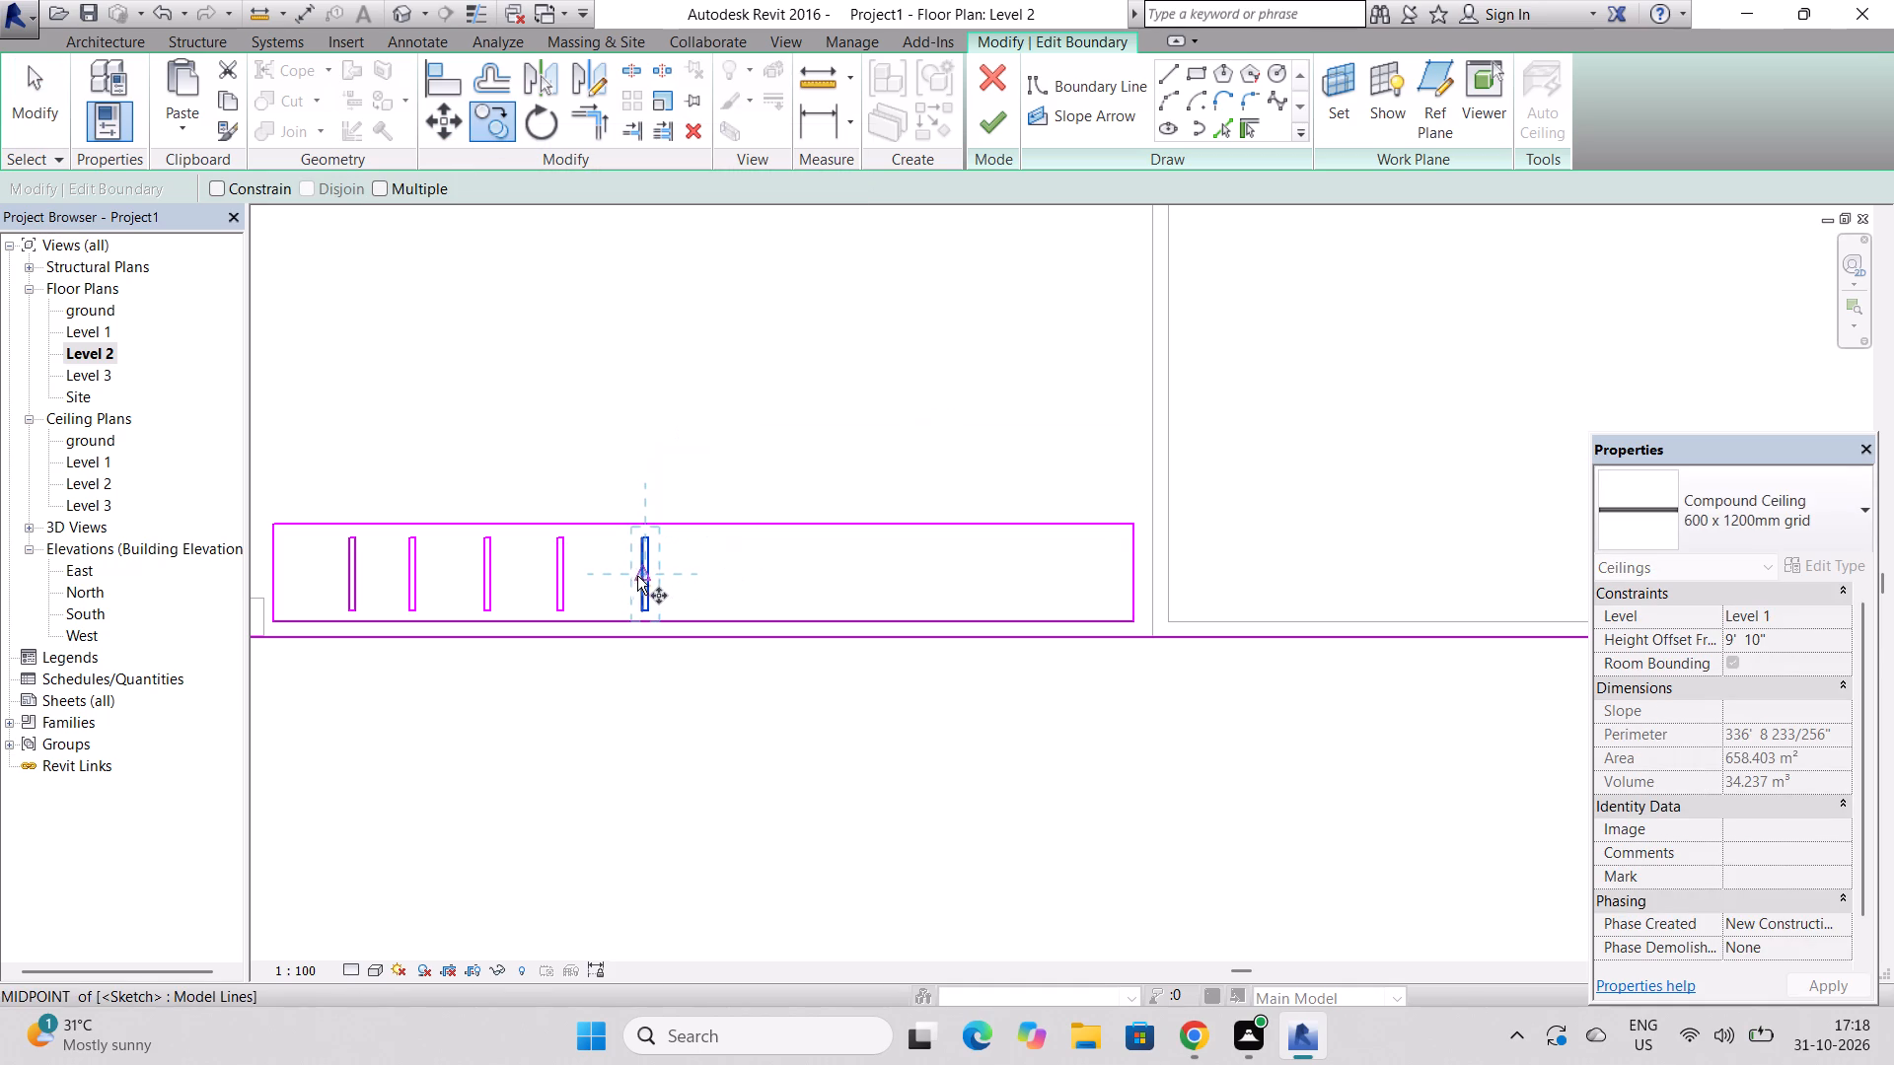
pyautogui.click(637, 574)
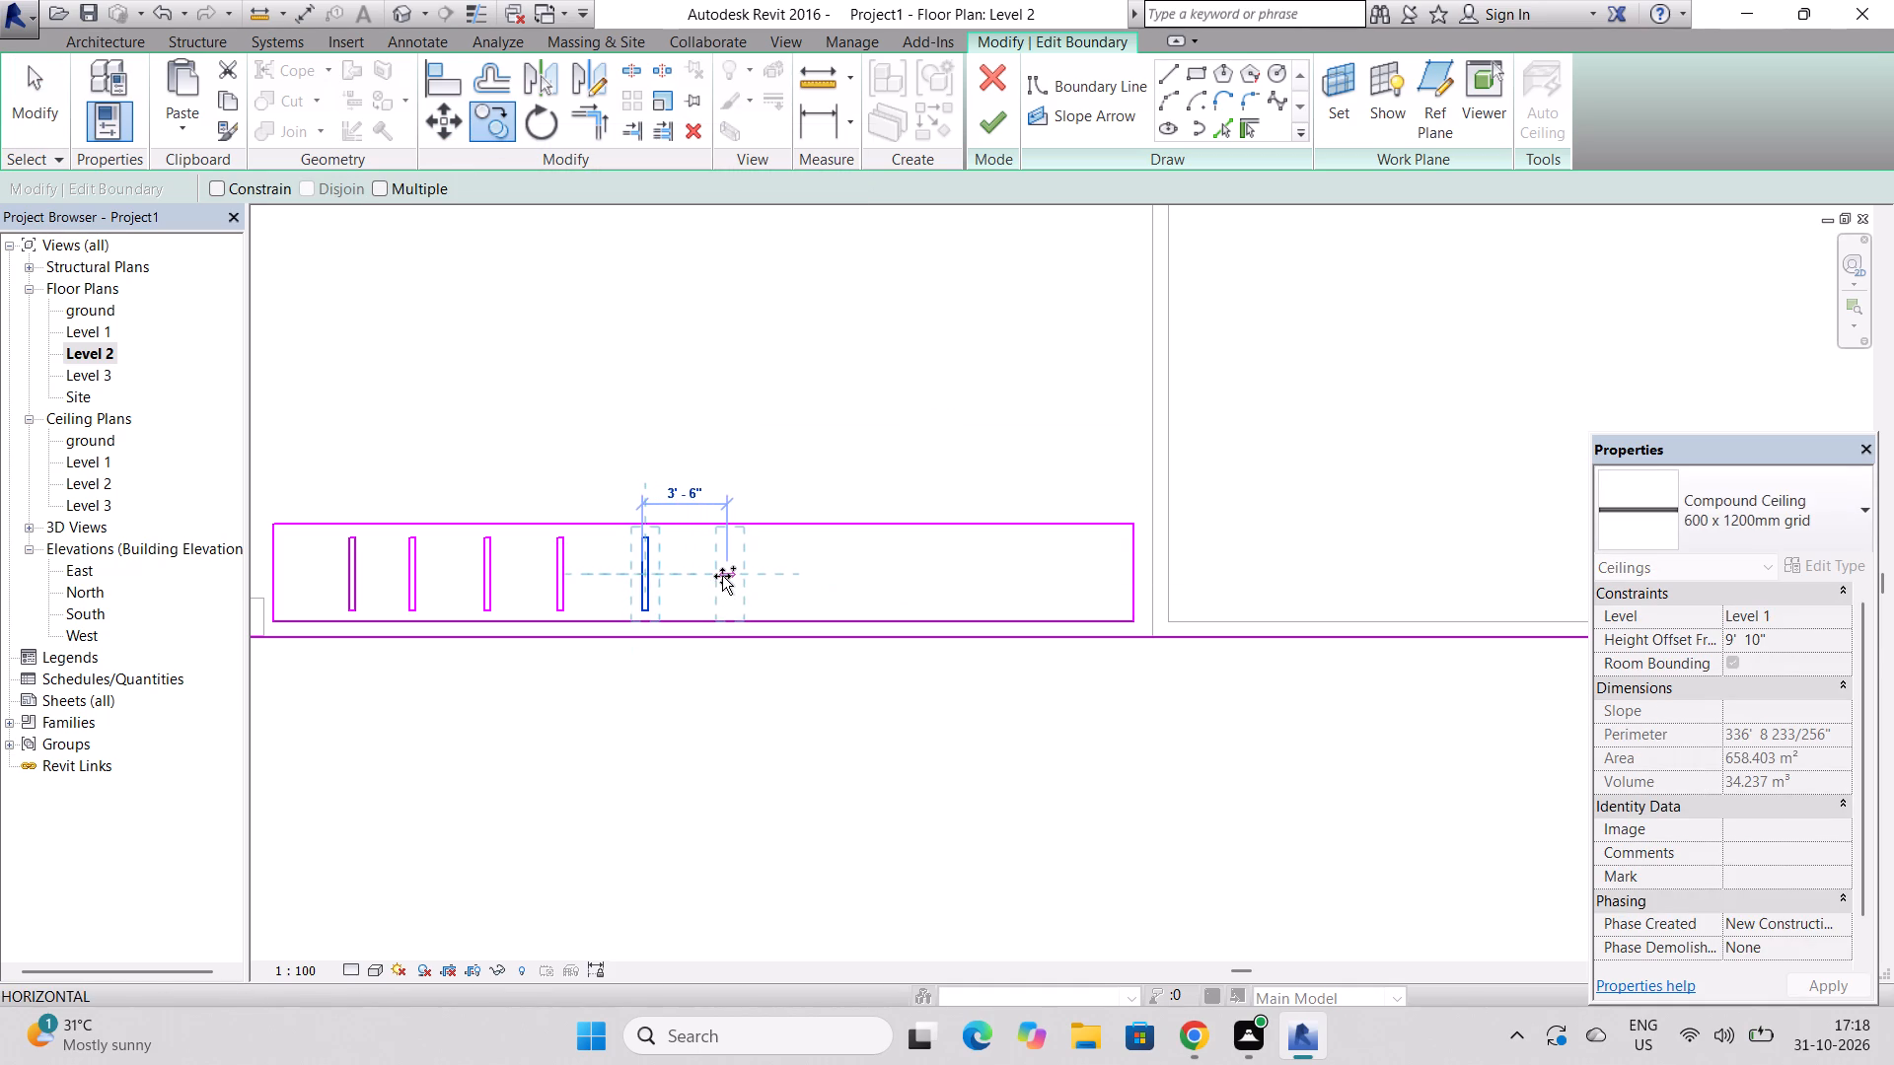
pyautogui.click(722, 576)
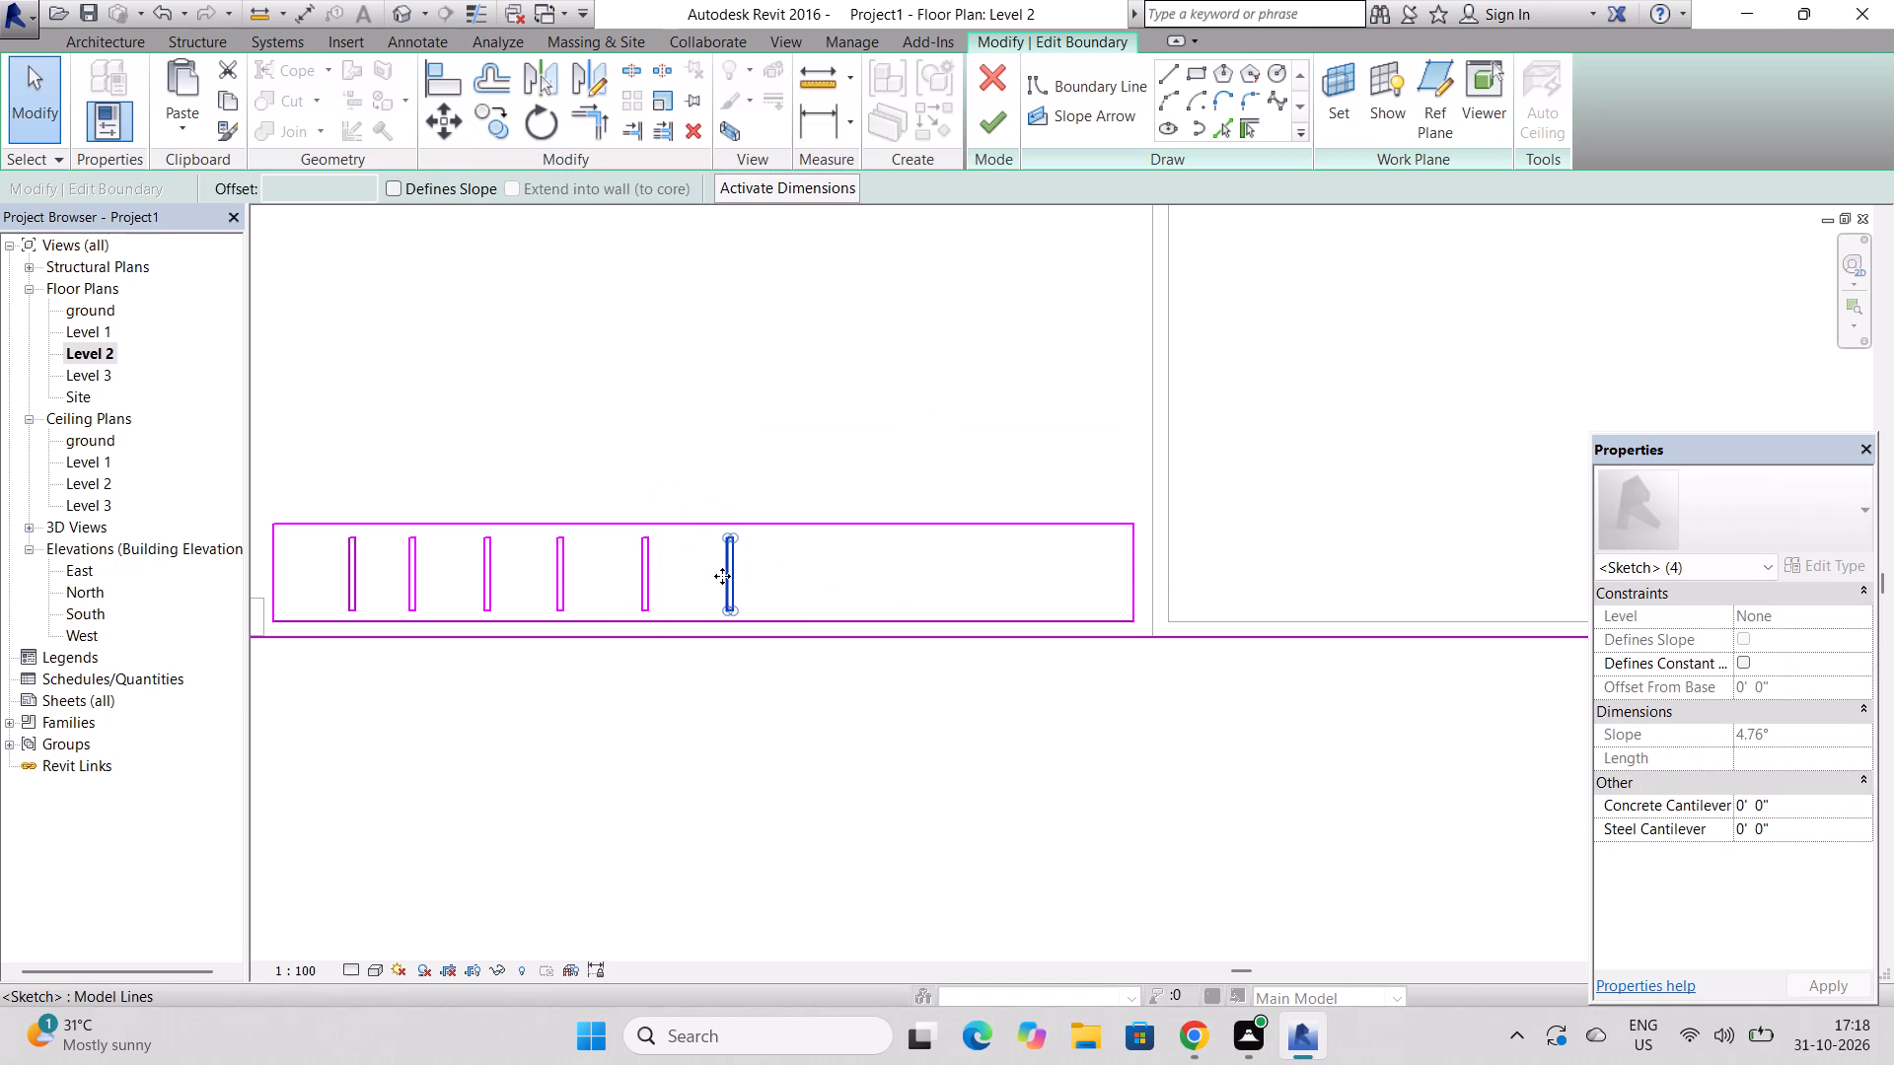
# Copy the sixth narrow rectangle horizontally to place a seventh, and that one again to place an eighth, each 4' 6" farther along.
pyautogui.click(496, 104)
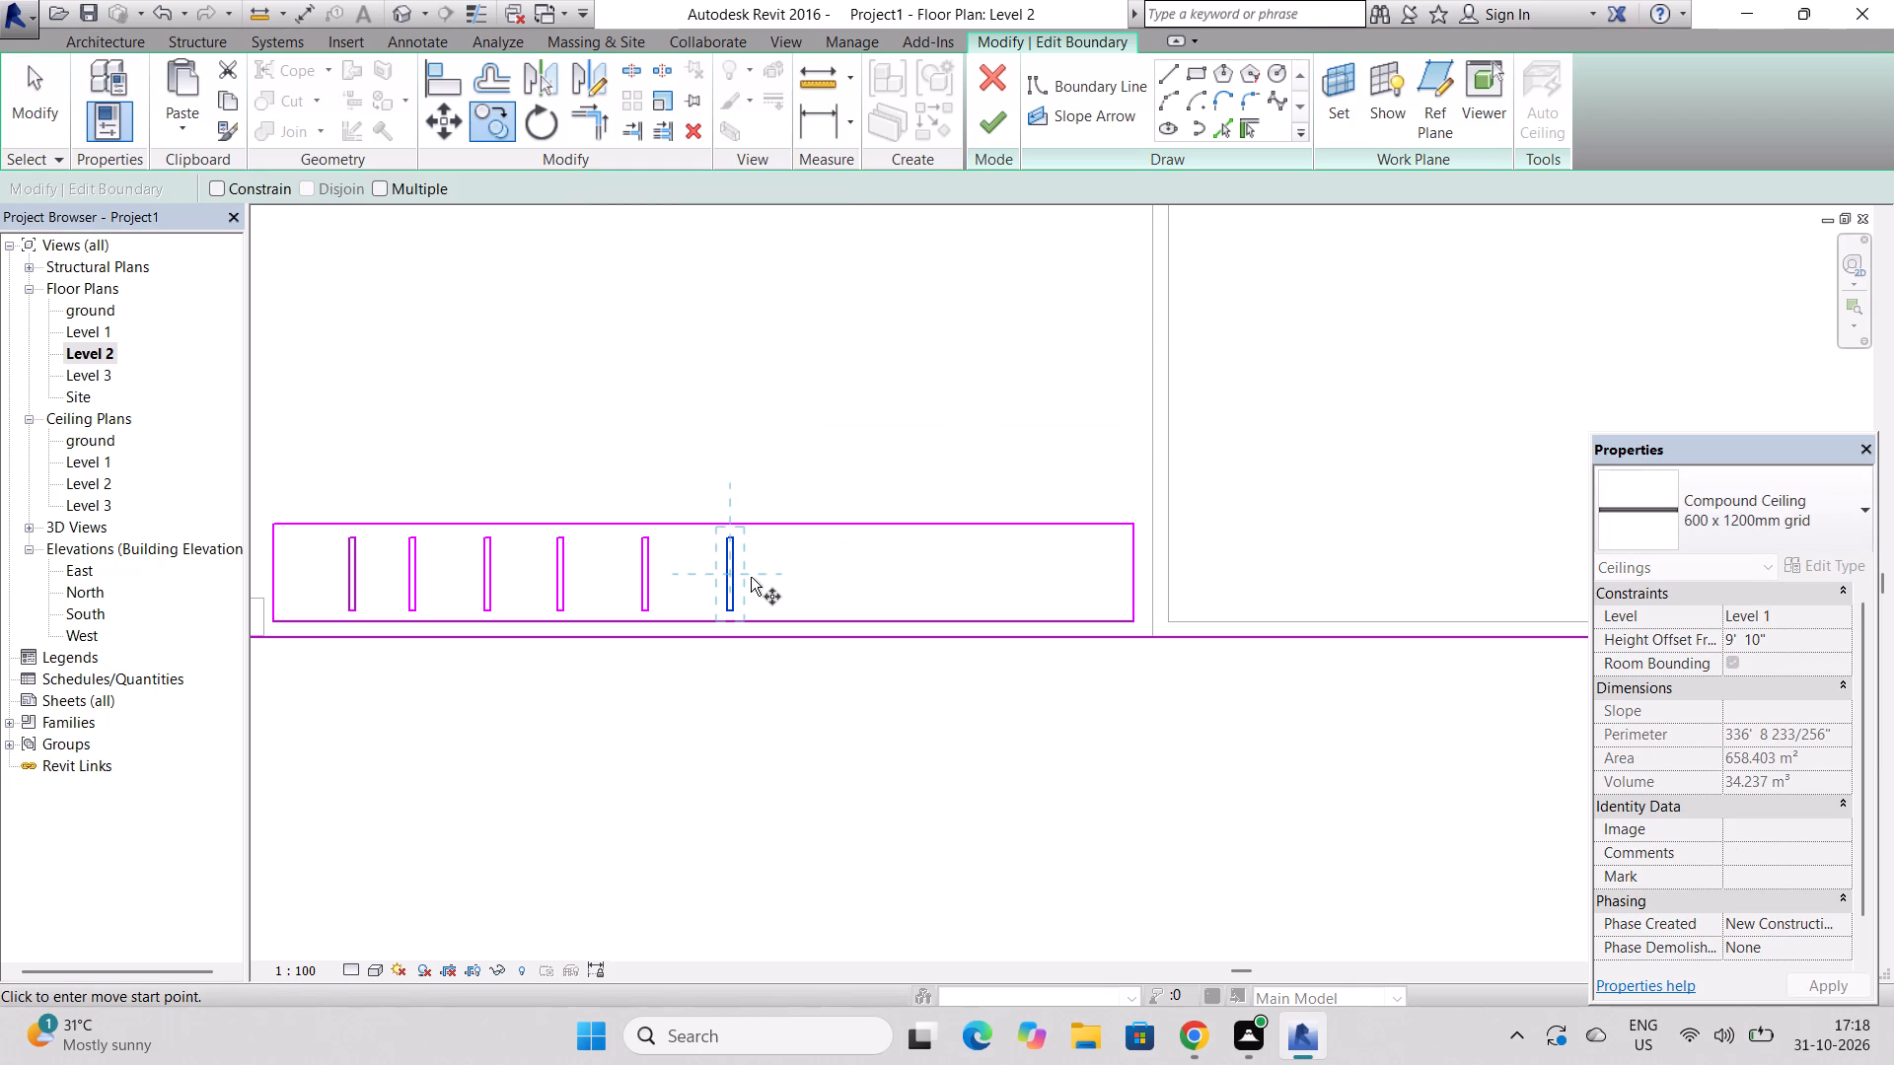
pyautogui.click(723, 570)
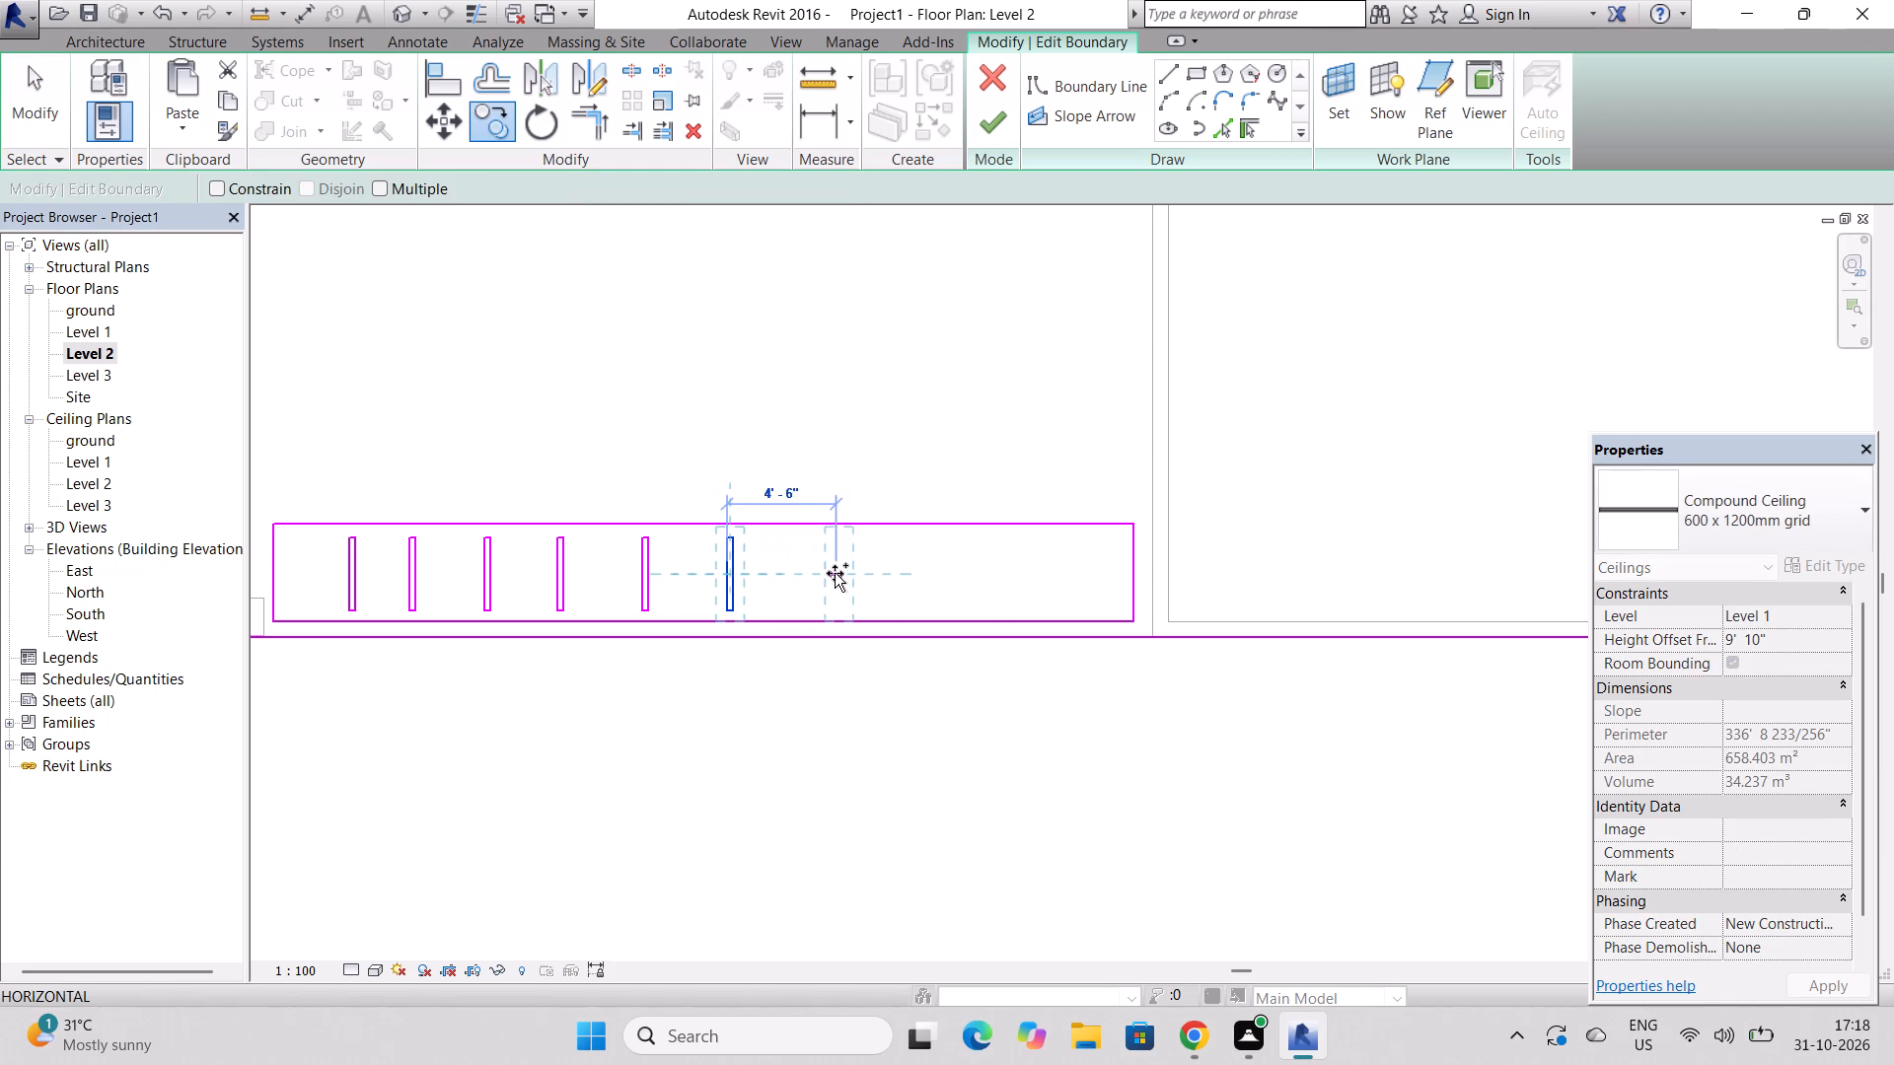
pyautogui.click(835, 573)
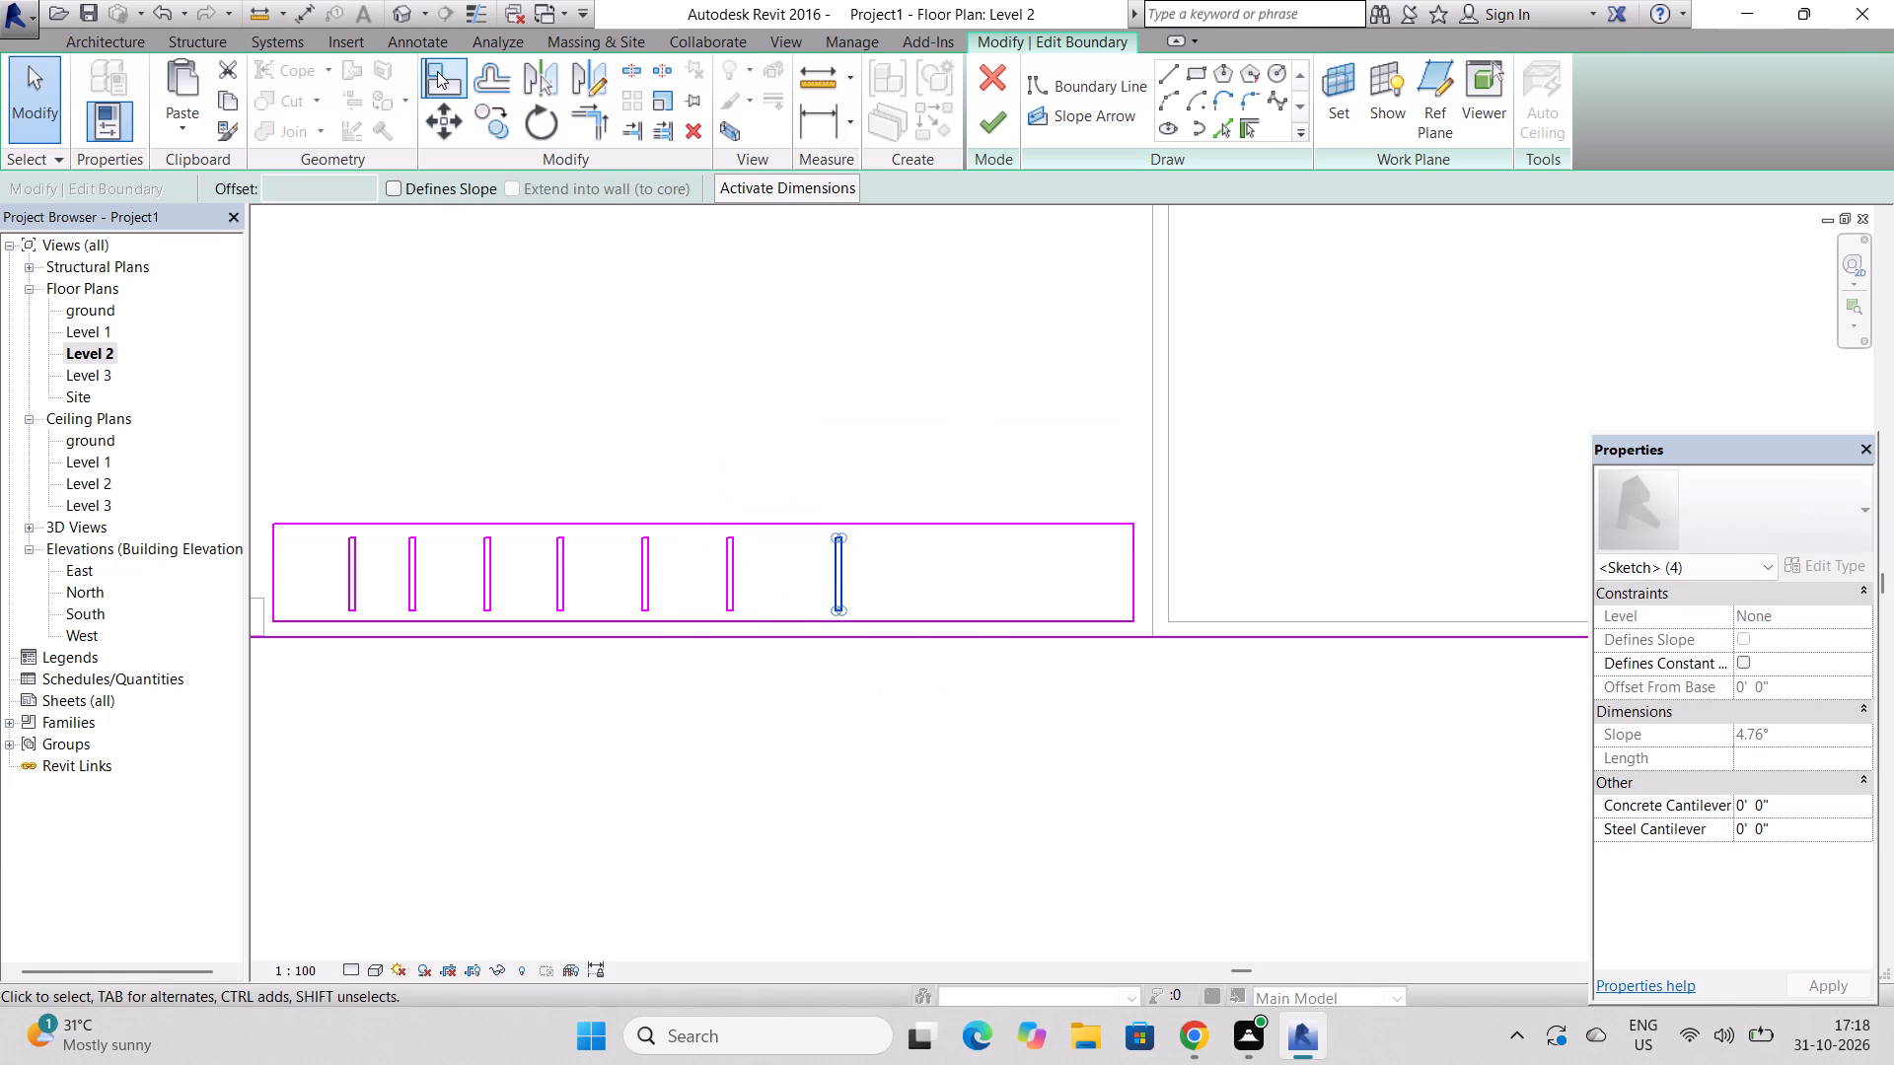
pyautogui.click(484, 120)
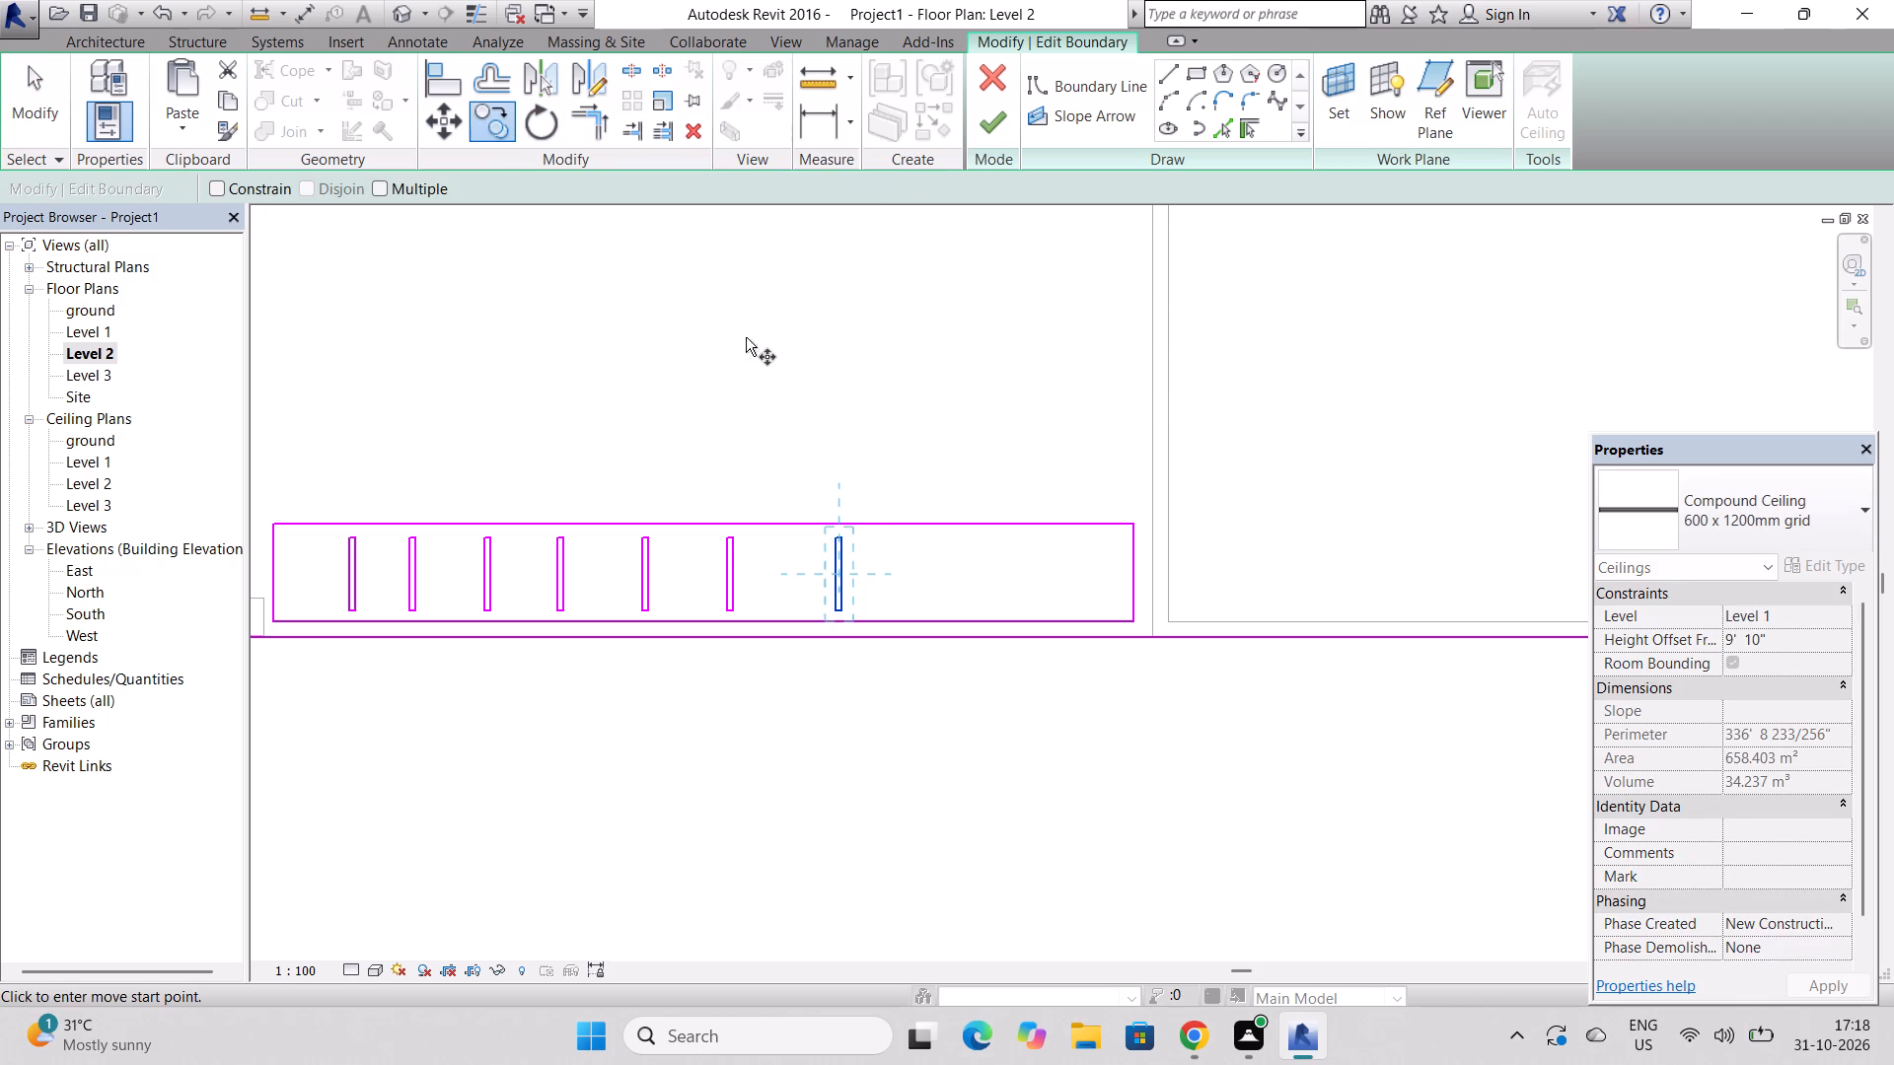
pyautogui.click(836, 572)
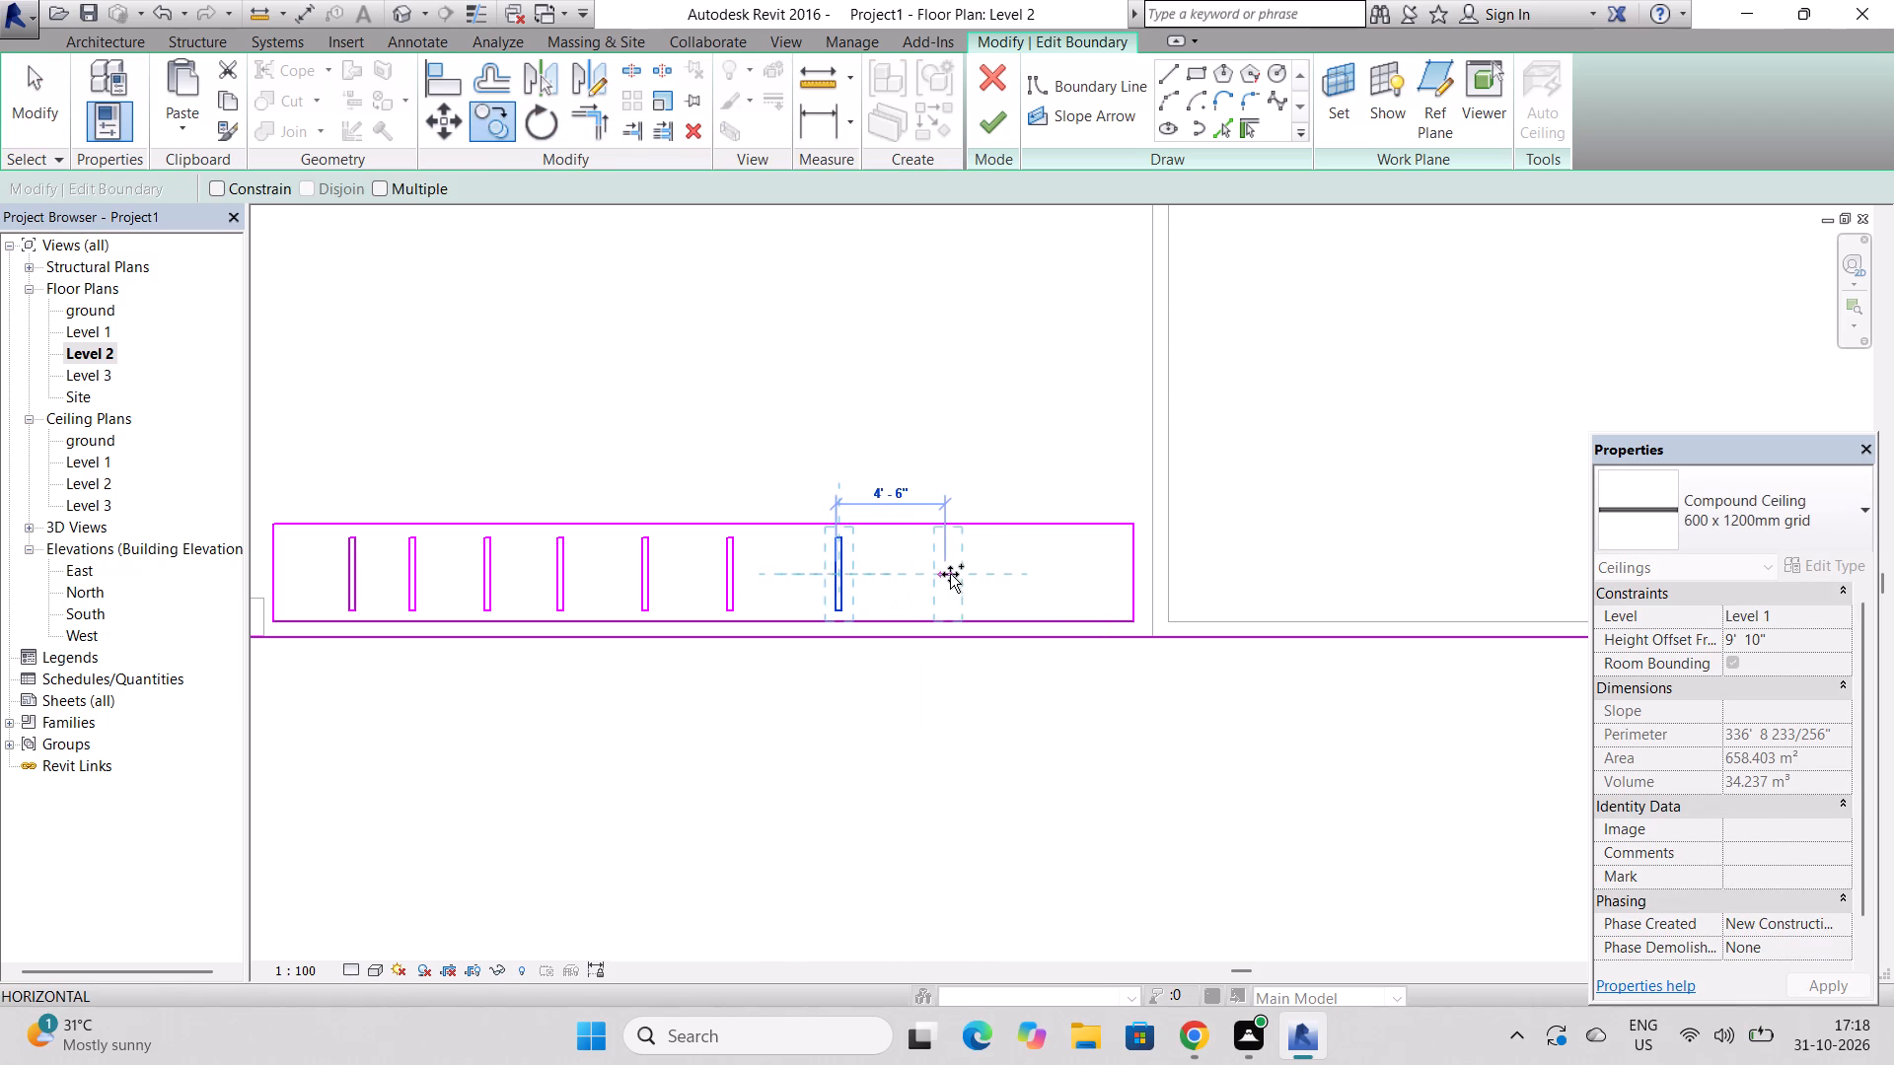
pyautogui.click(950, 574)
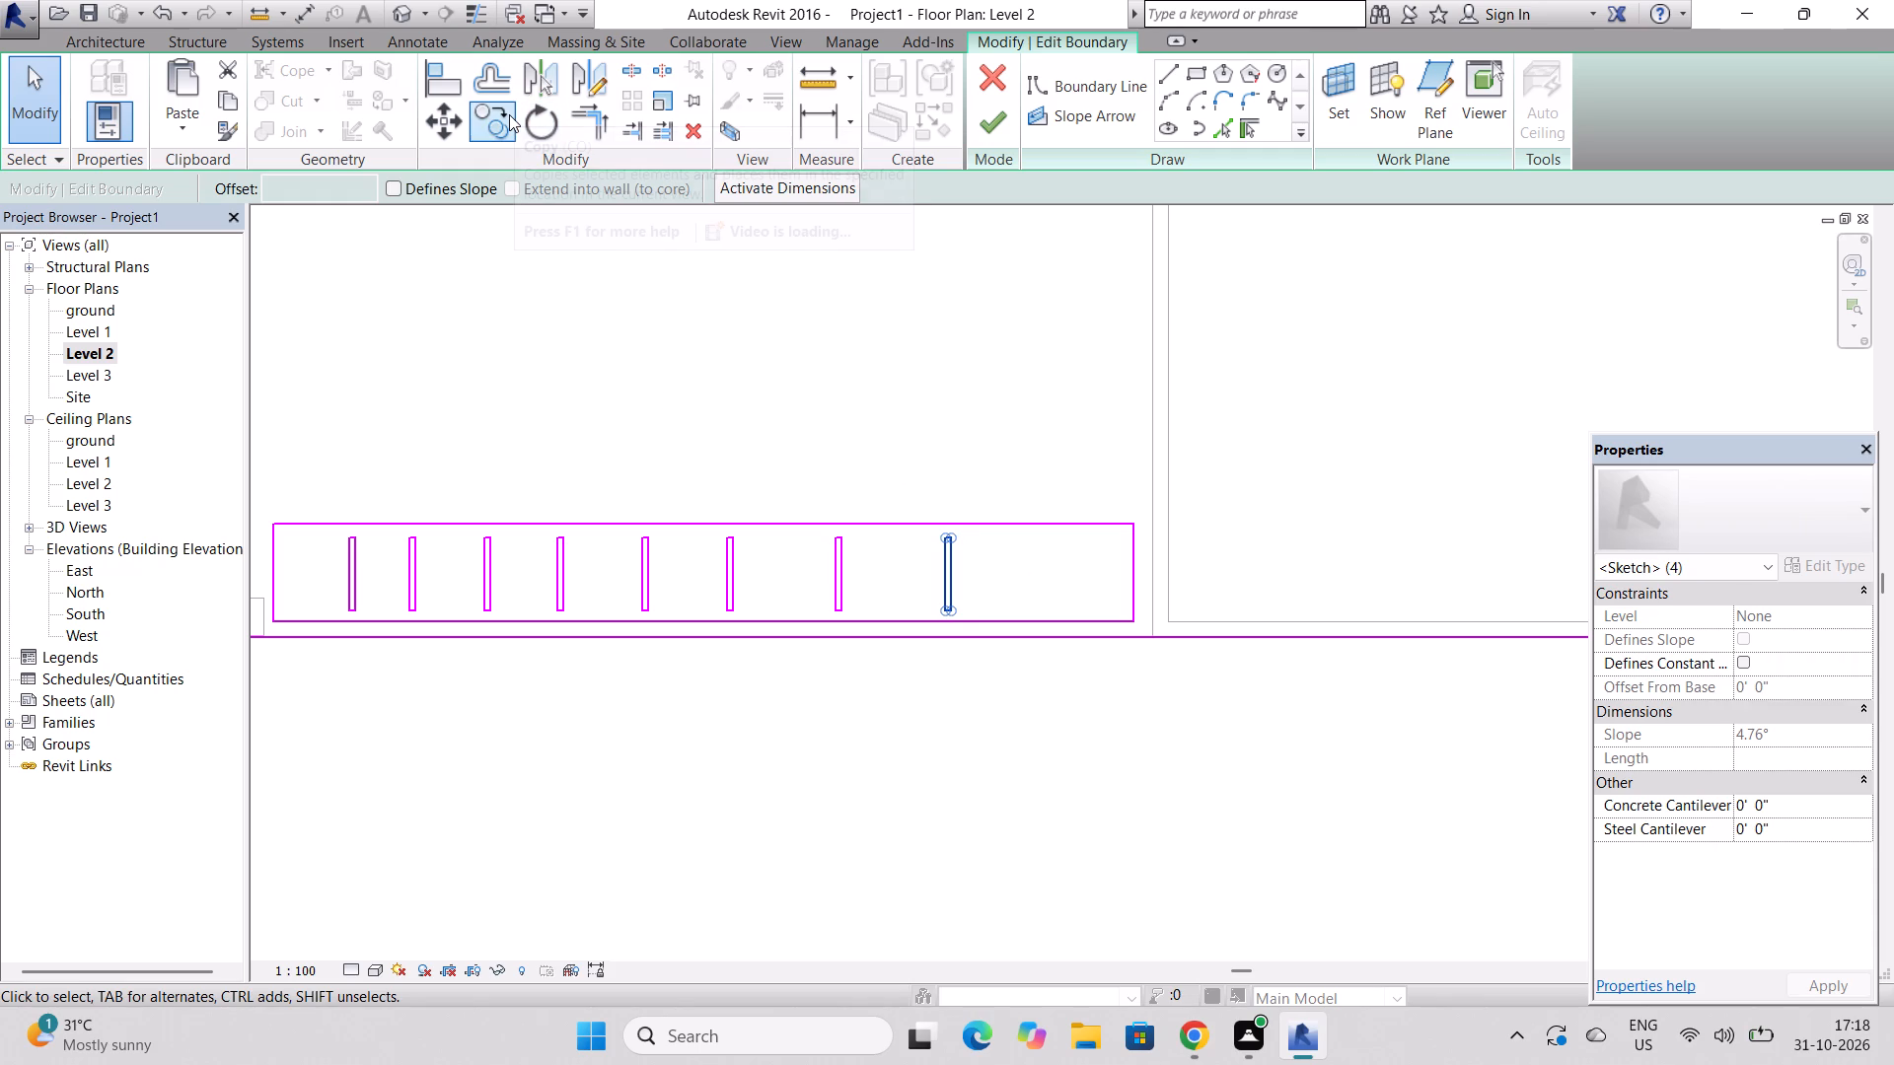
# Copy the eighth narrow rectangle horizontally from its midpoint to place a ninth one near the side-wall end of the opening.
pyautogui.click(509, 114)
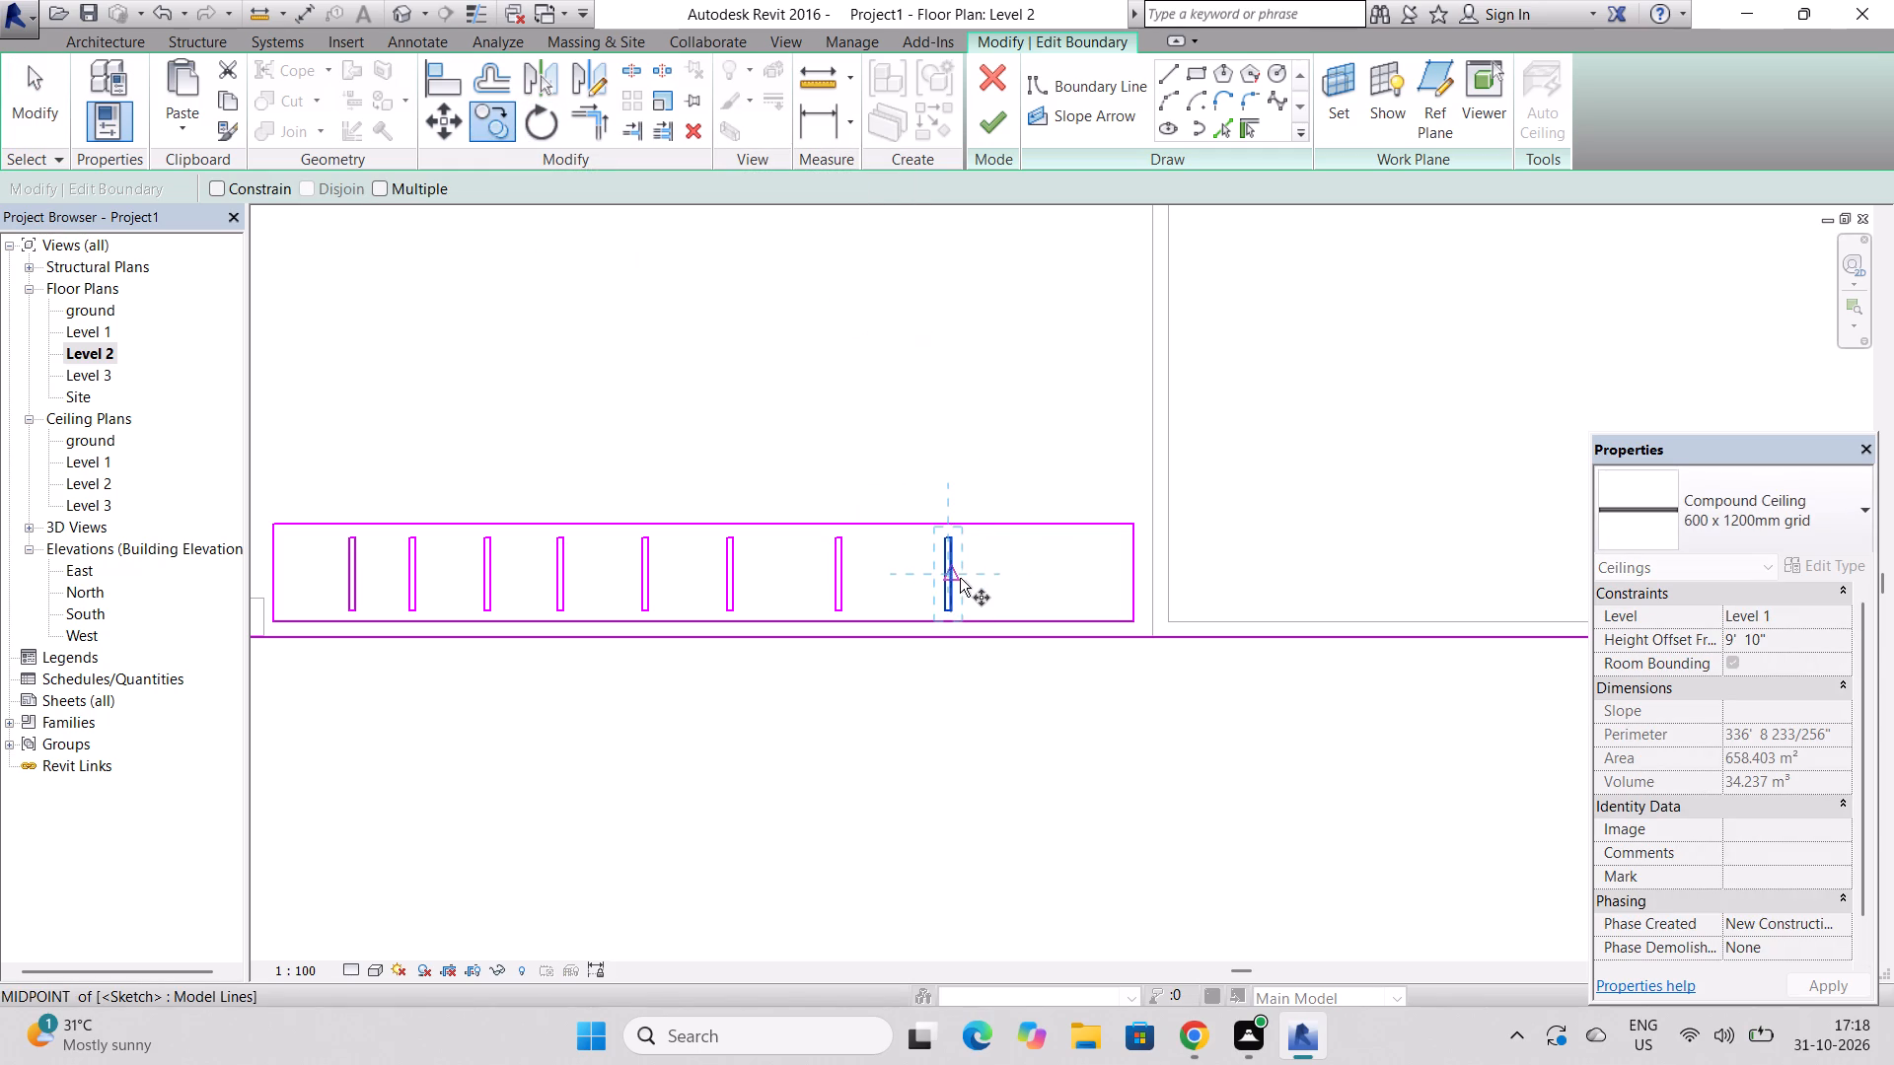
pyautogui.click(950, 578)
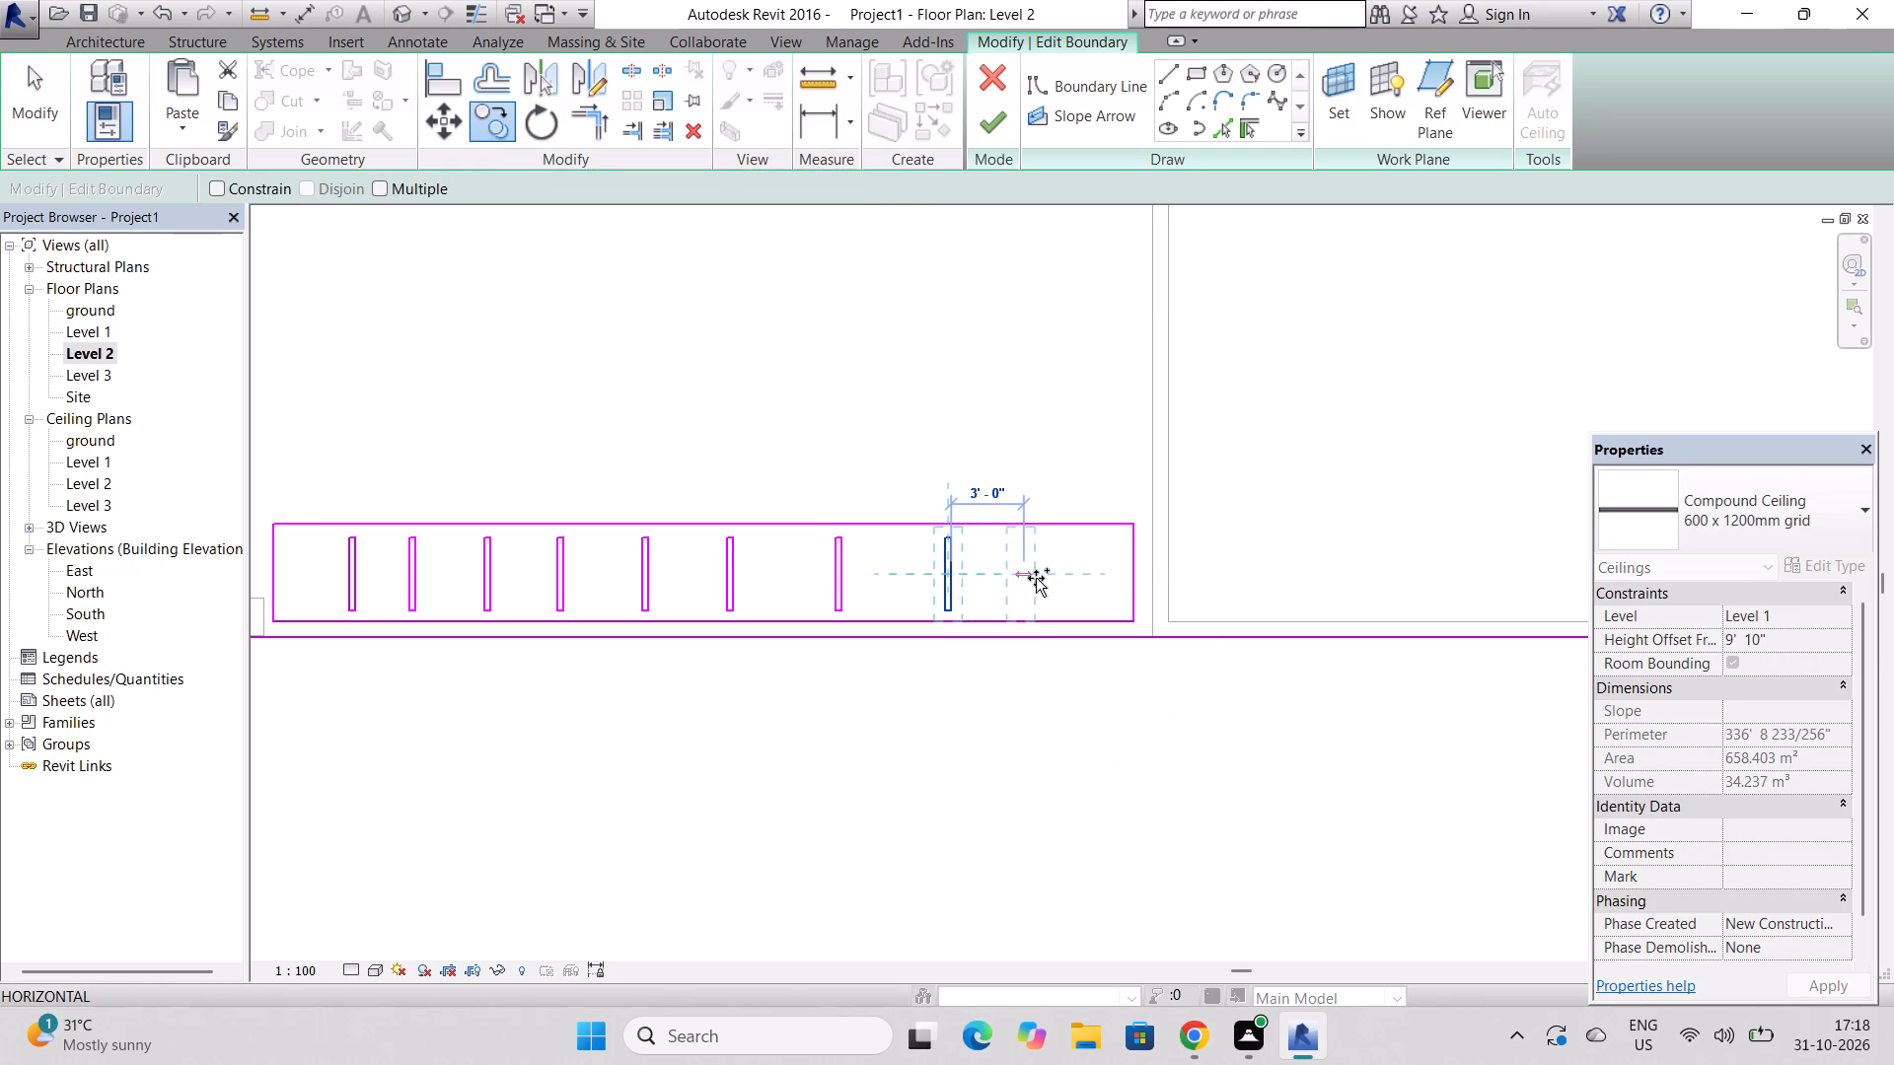
pyautogui.click(1043, 580)
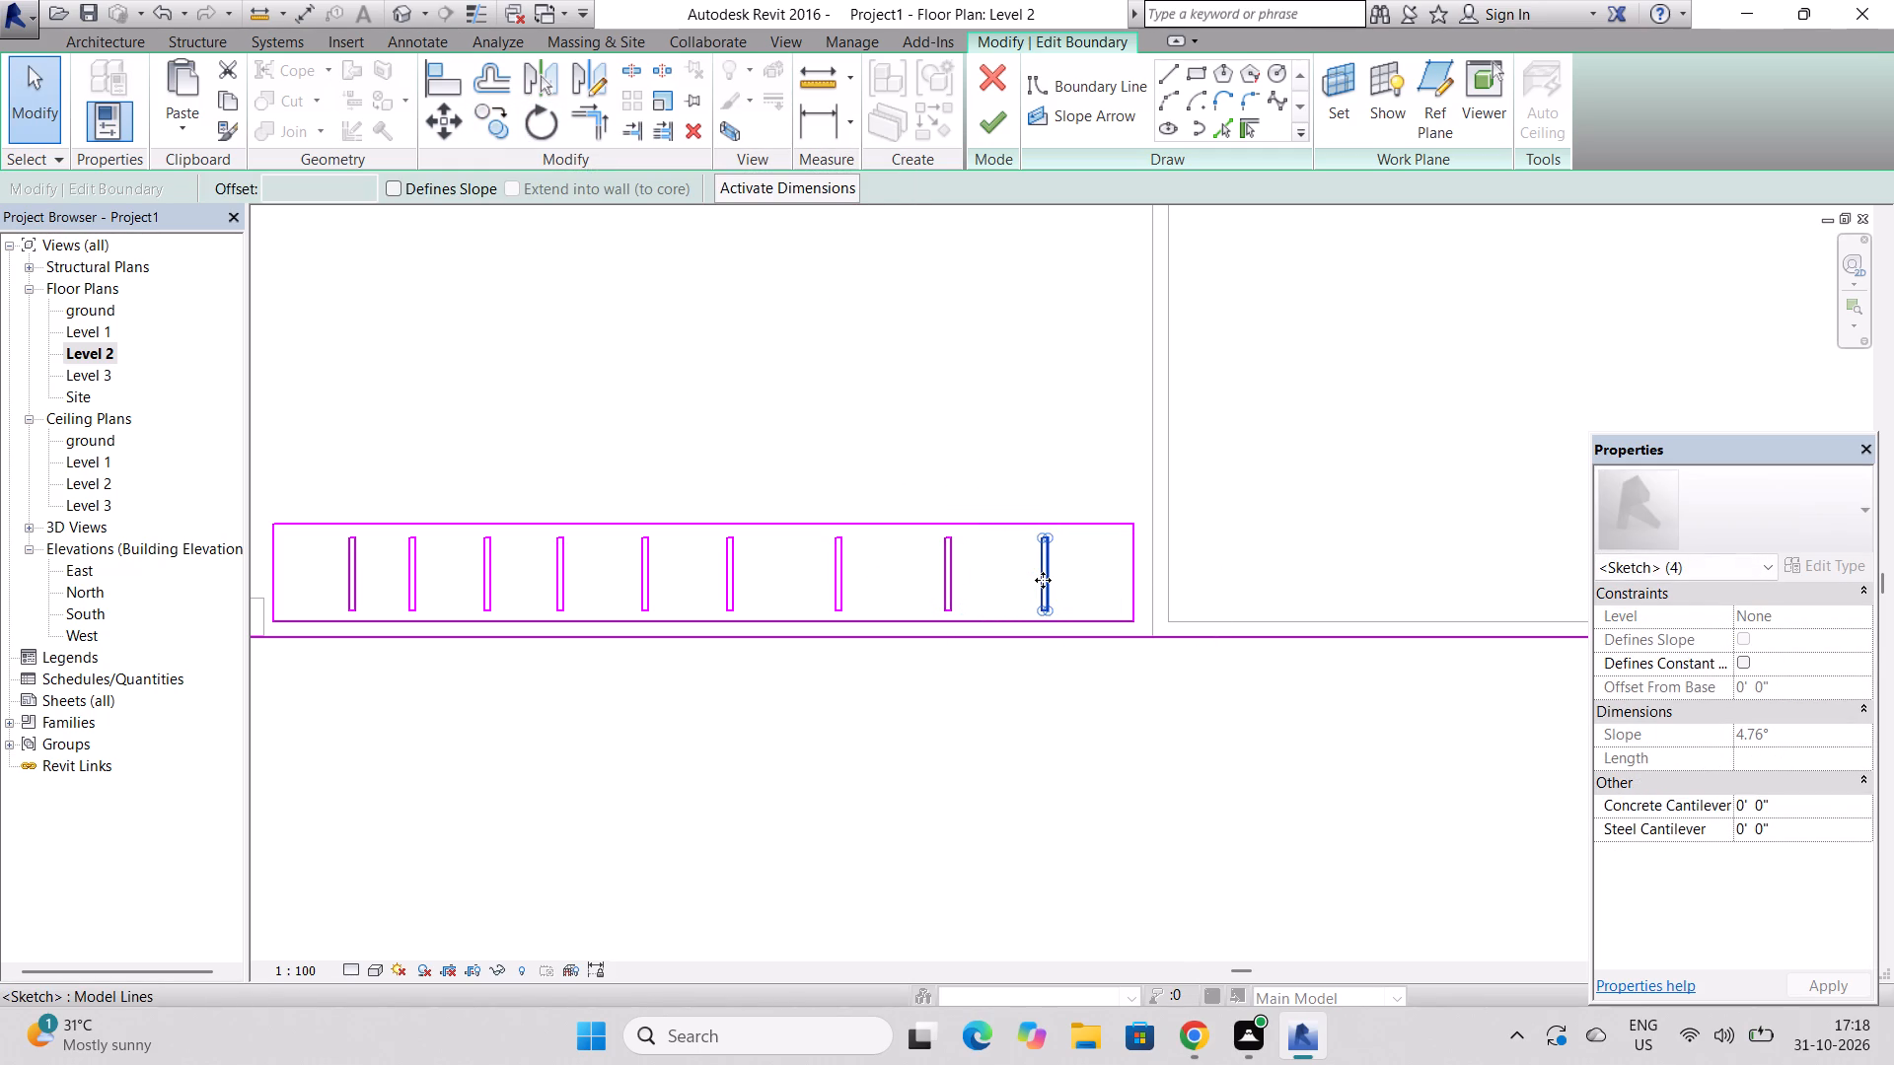
pyautogui.scroll(-3, 866, 520)
pyautogui.scroll(2, 496, 580)
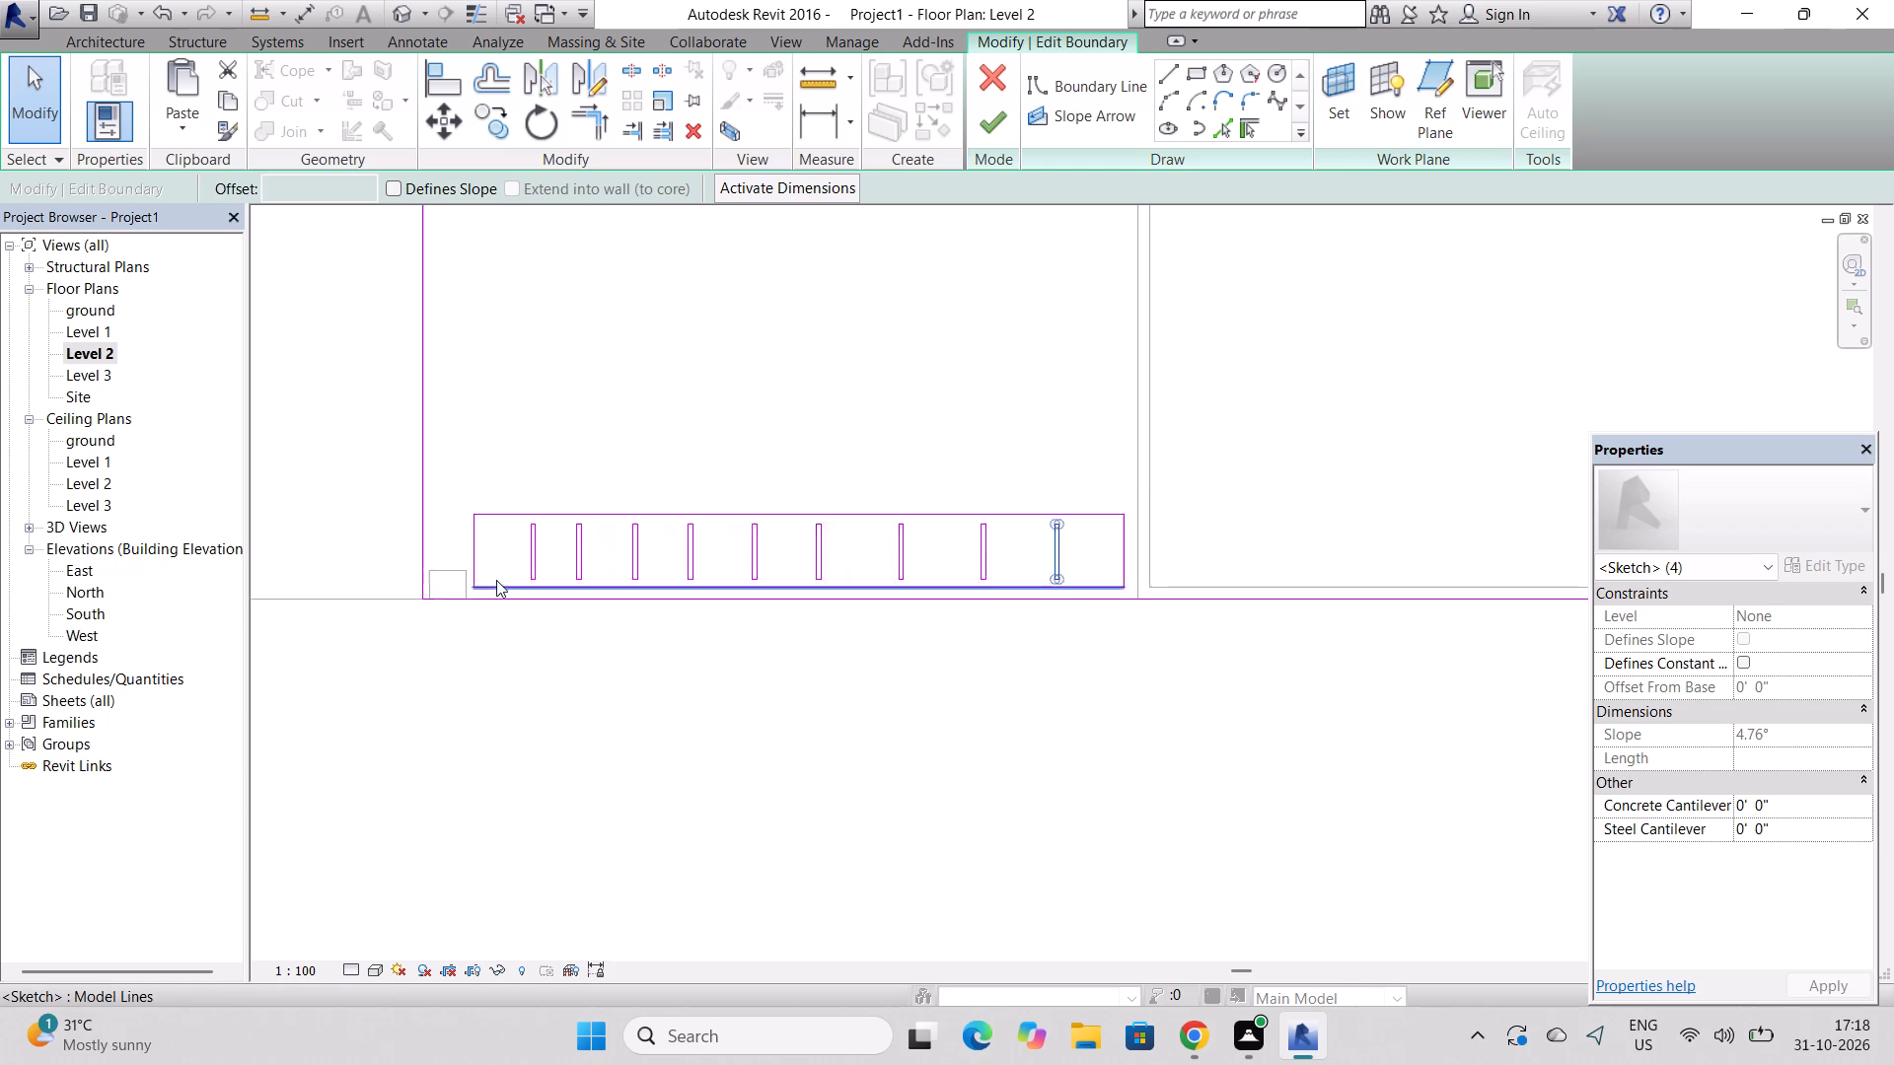
pyautogui.scroll(3, 496, 580)
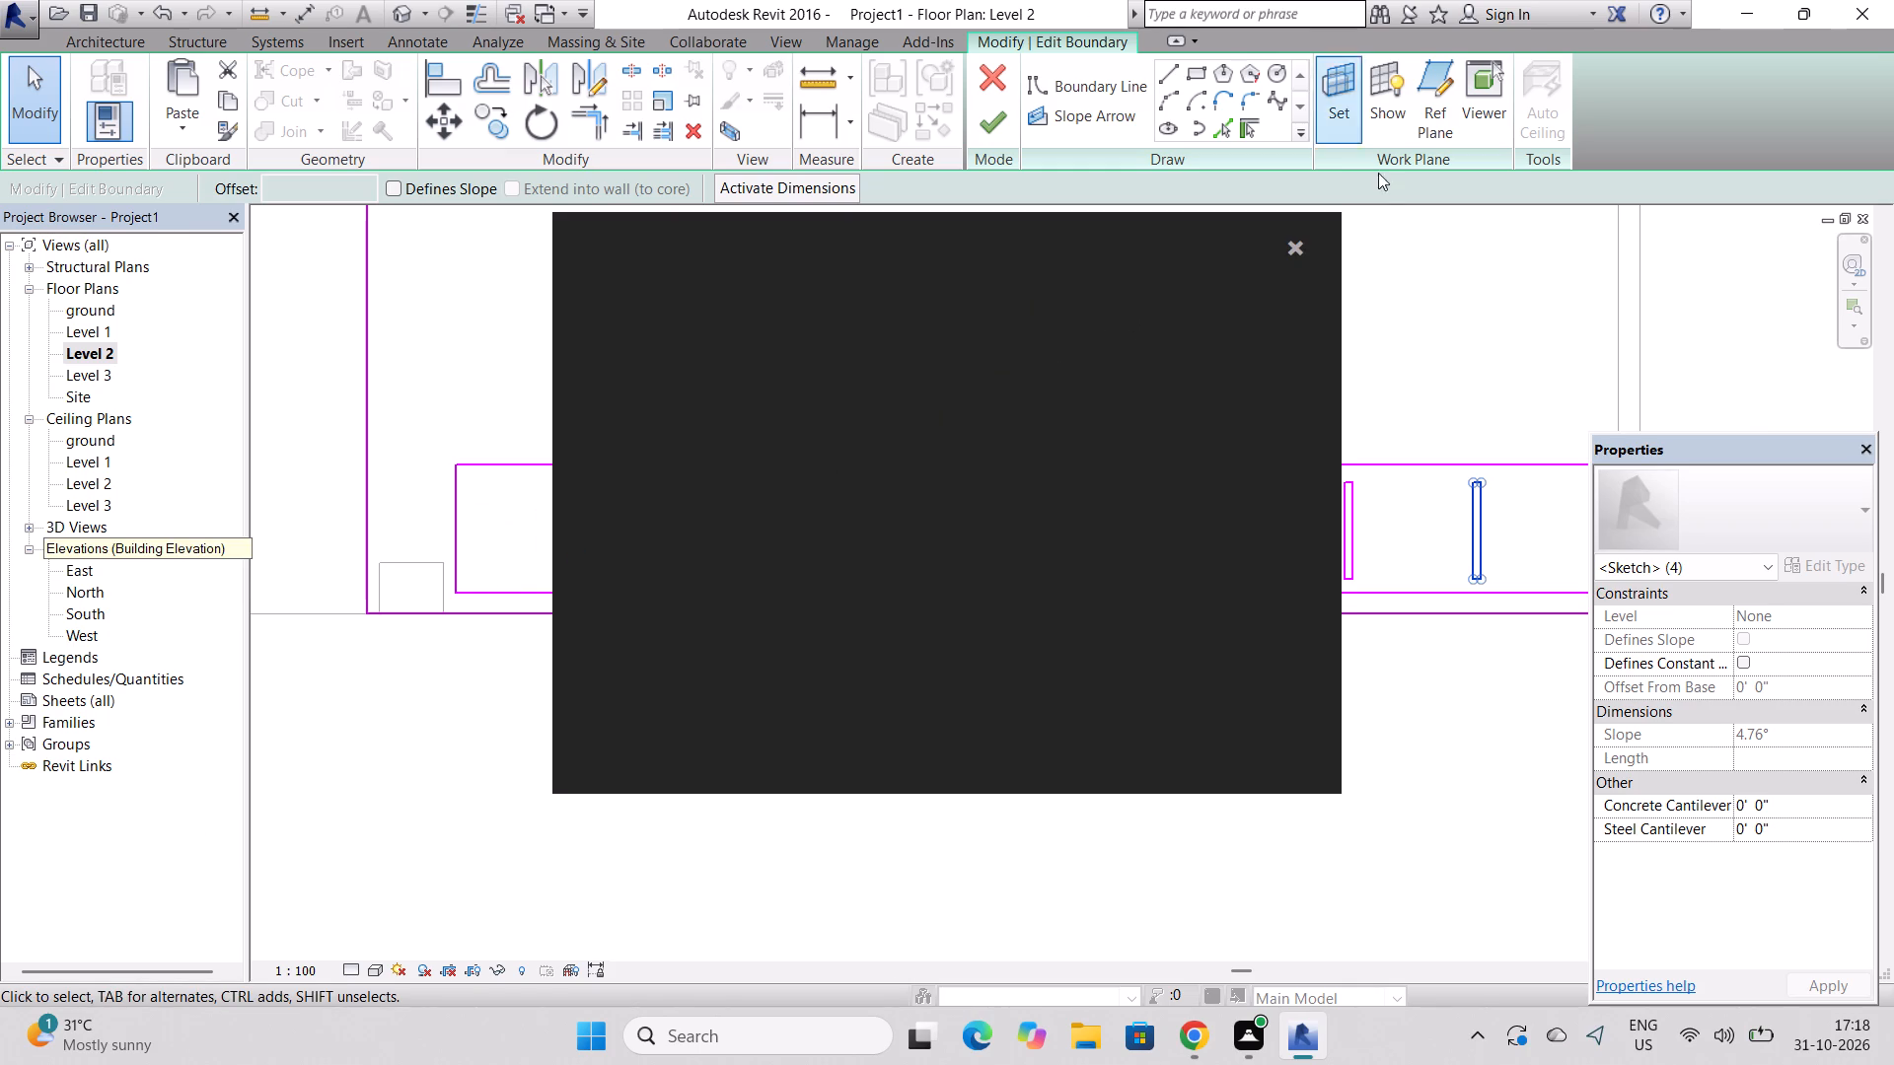
pyautogui.click(1296, 252)
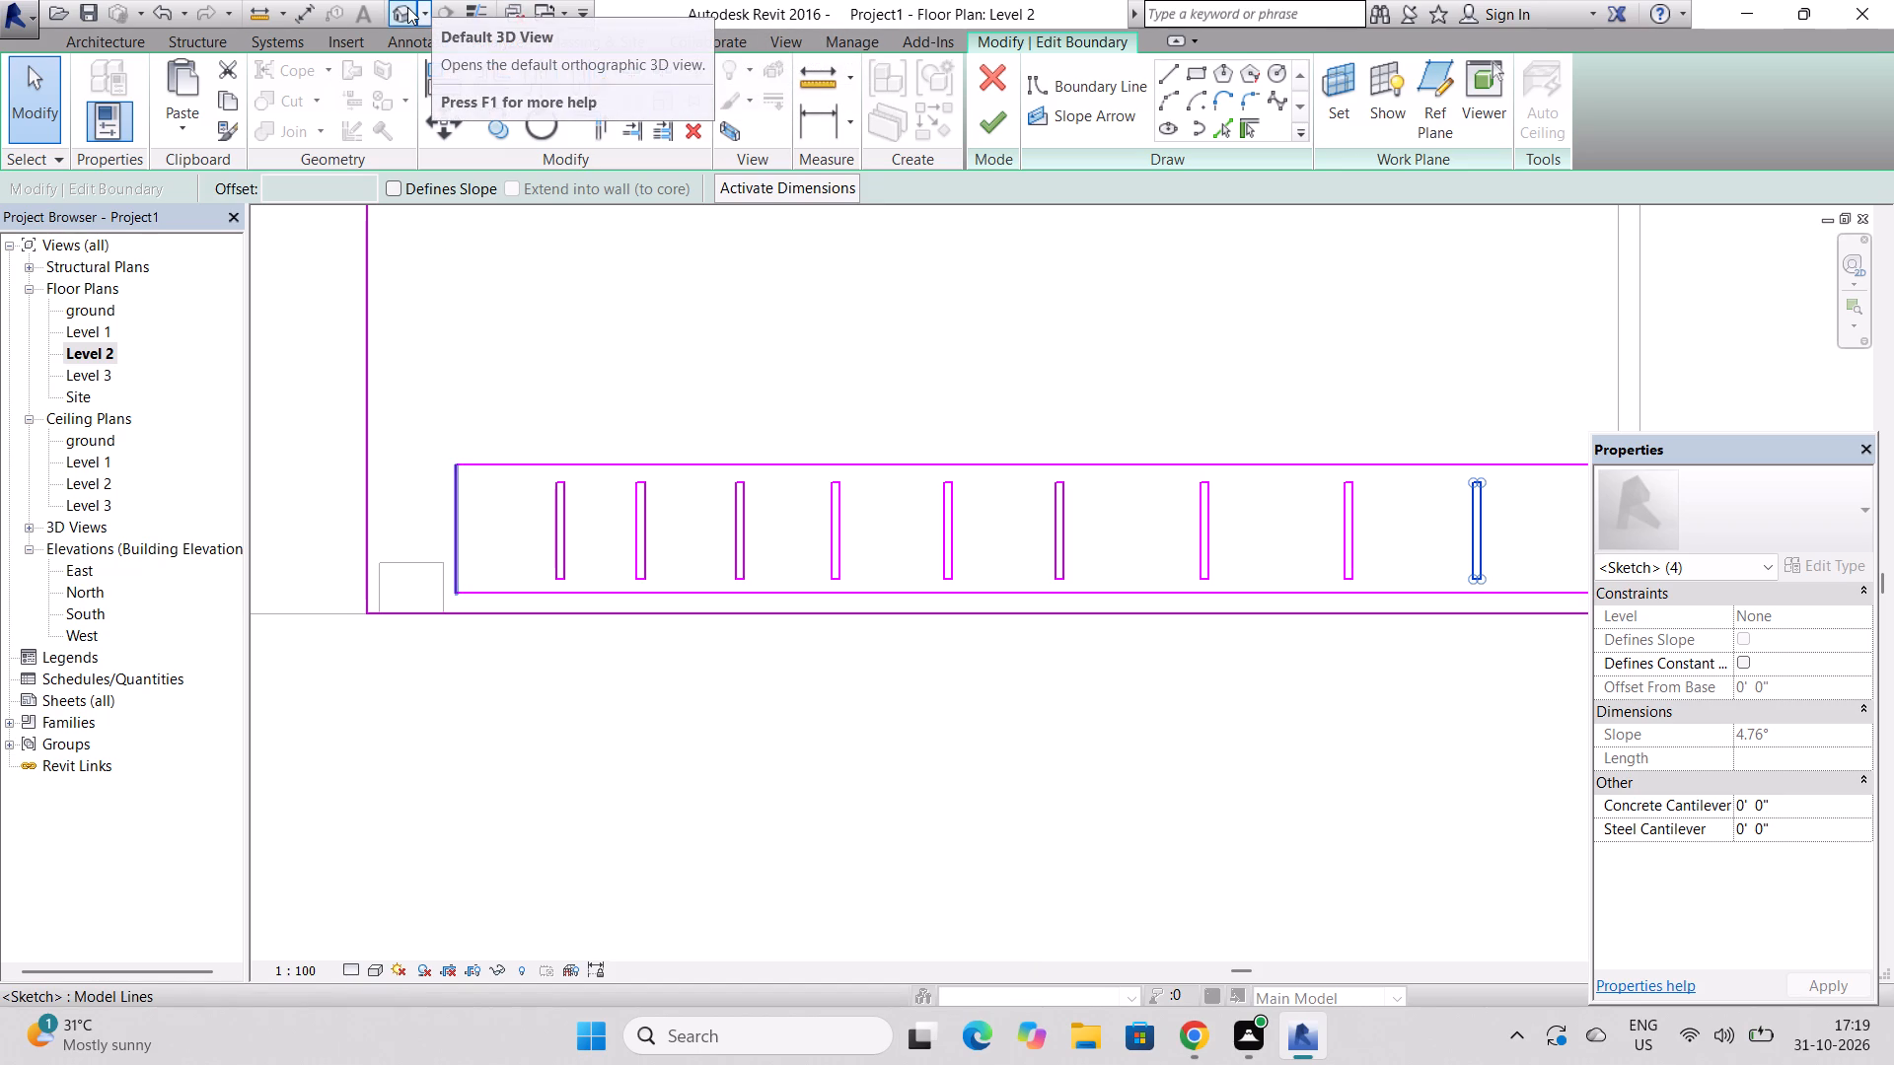
# Sketch a long rectangle about 66' 8" long beside the ceiling's long side edge, aligned with the strip opening's column end and stopping short of it.
pyautogui.scroll(-9, 543, 665)
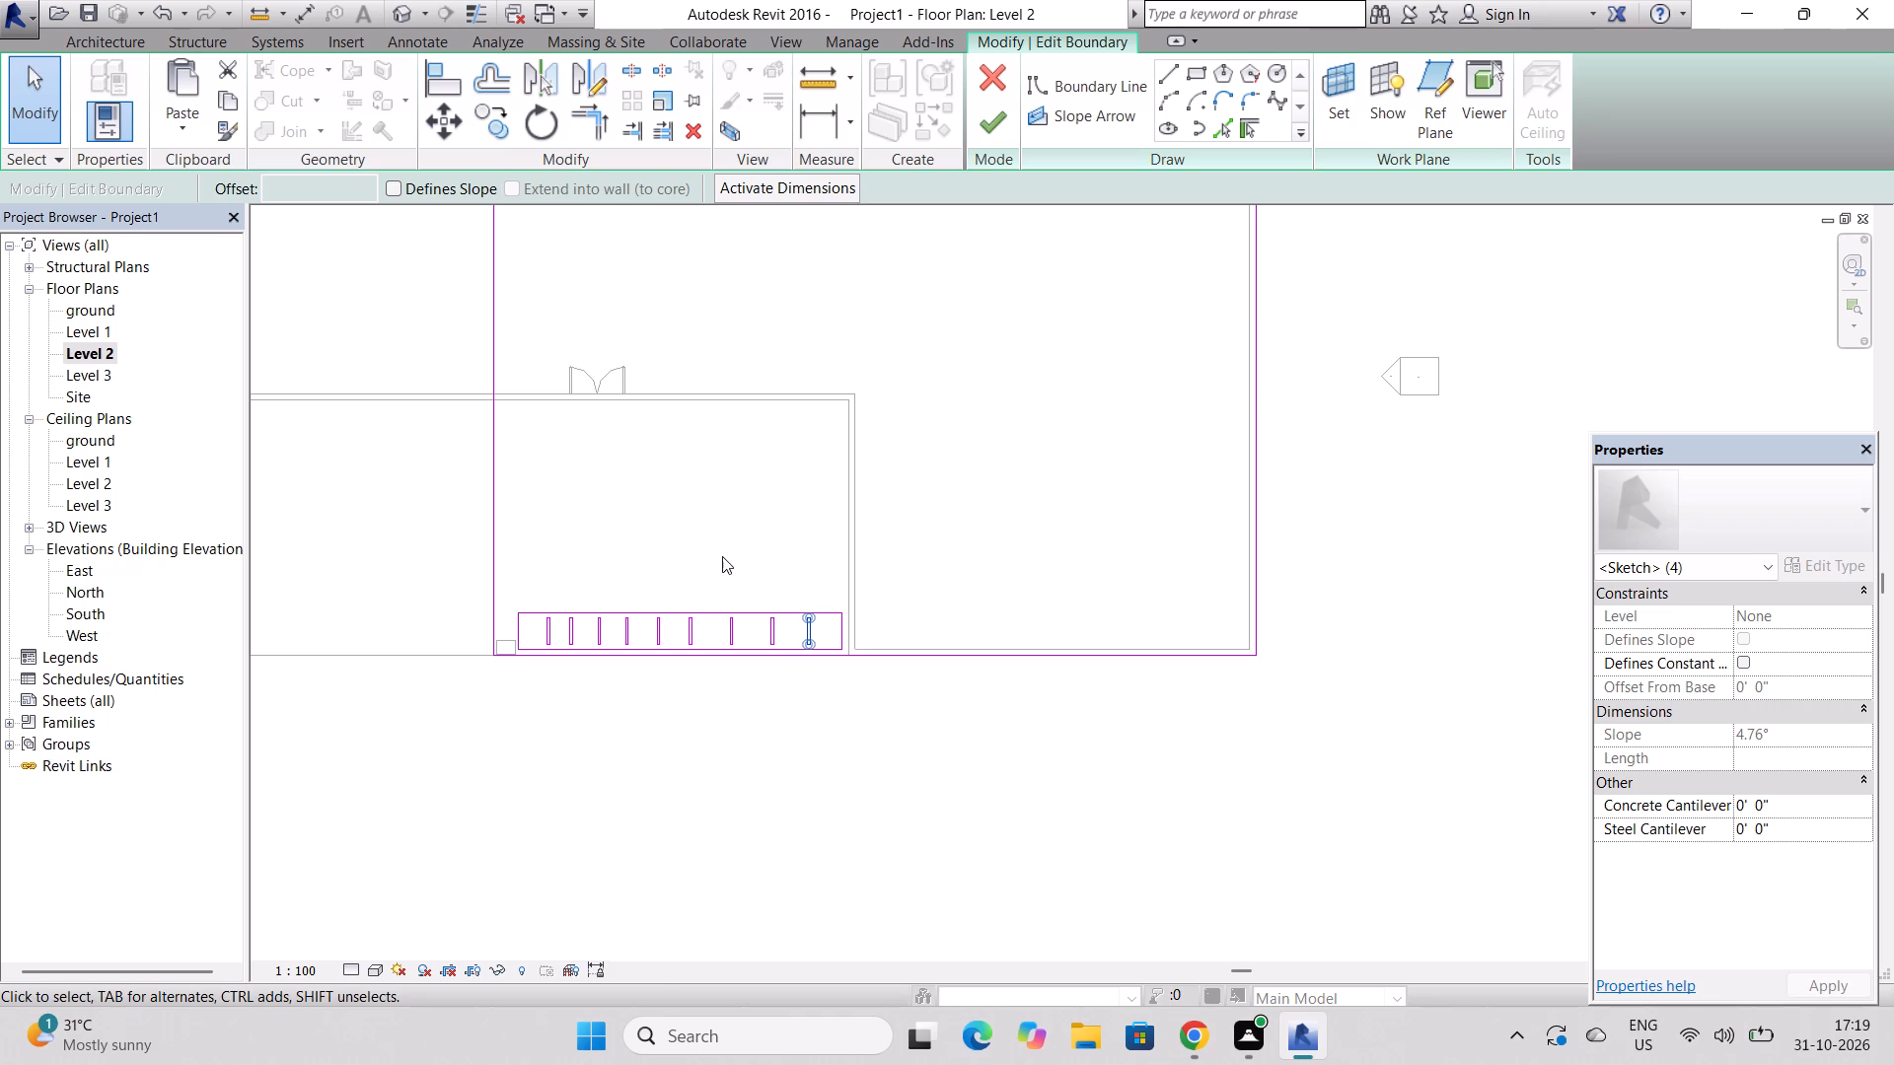
pyautogui.scroll(-7, 659, 630)
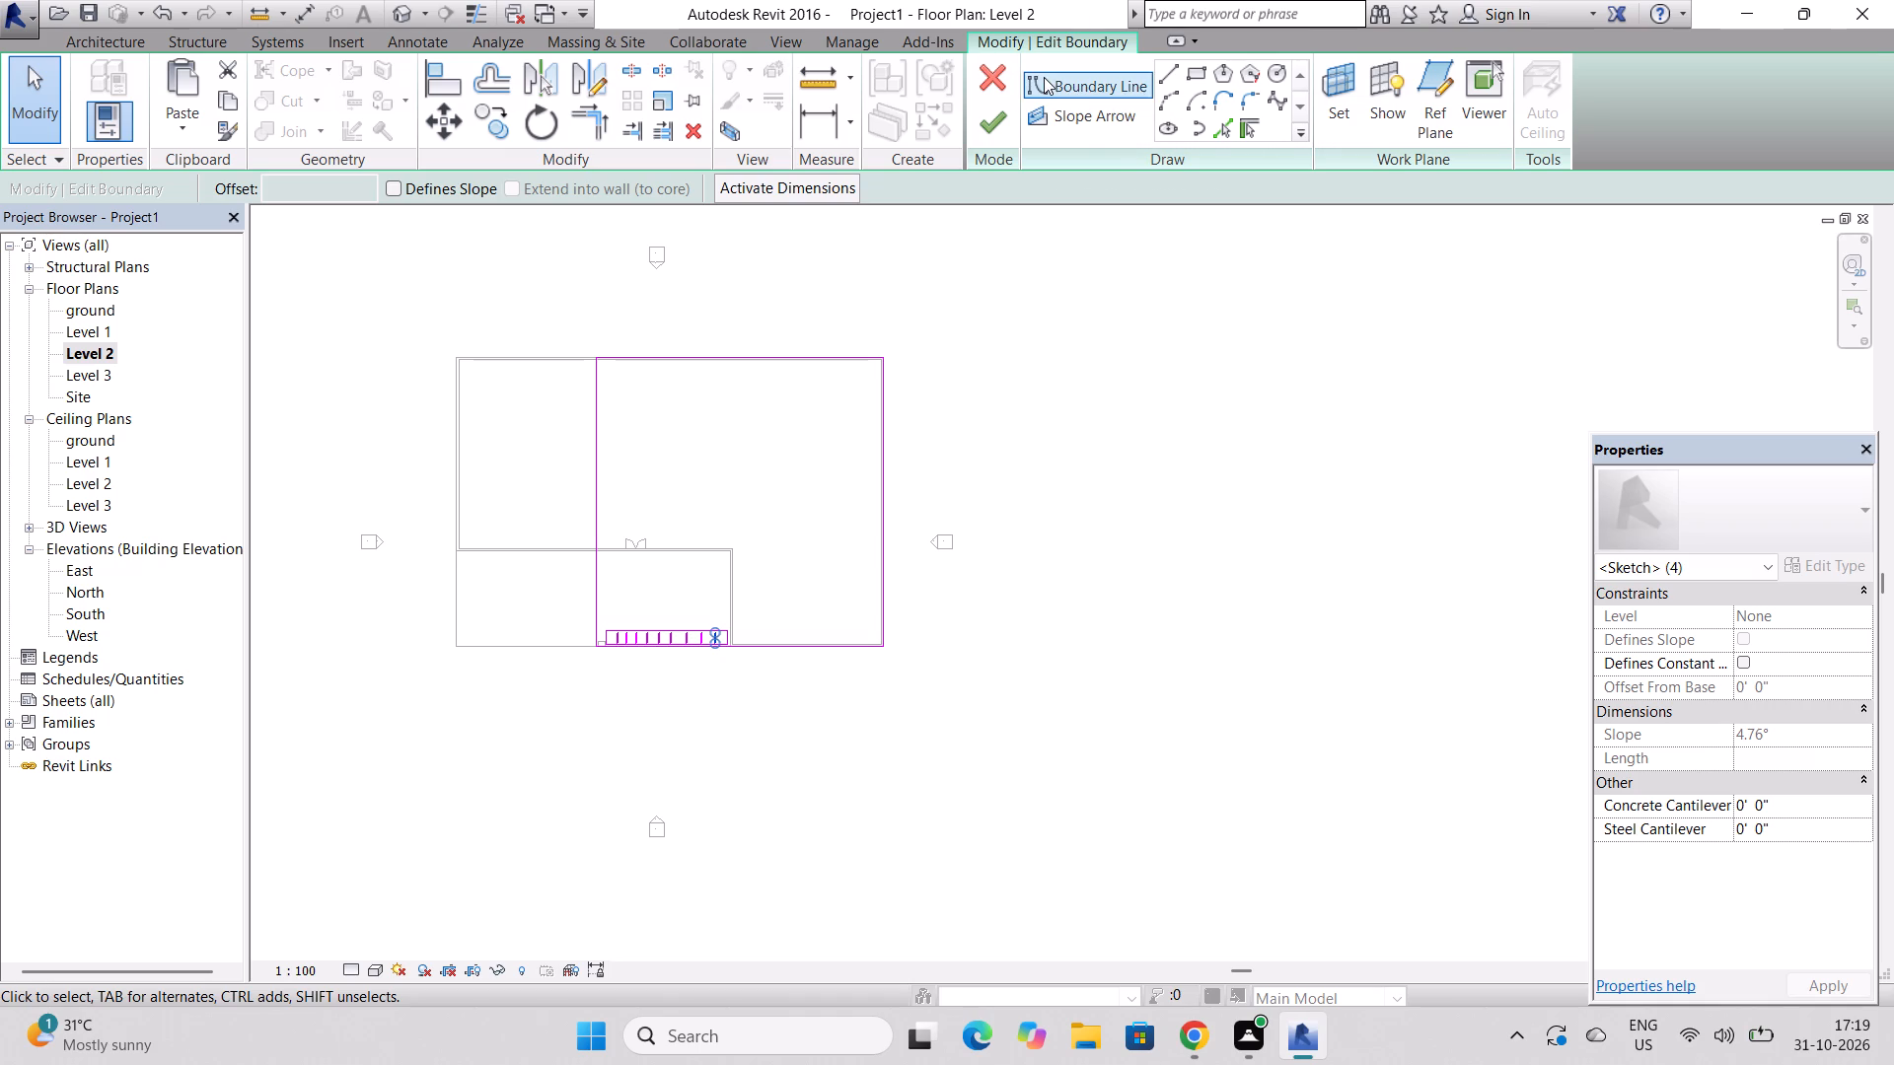
pyautogui.click(1206, 69)
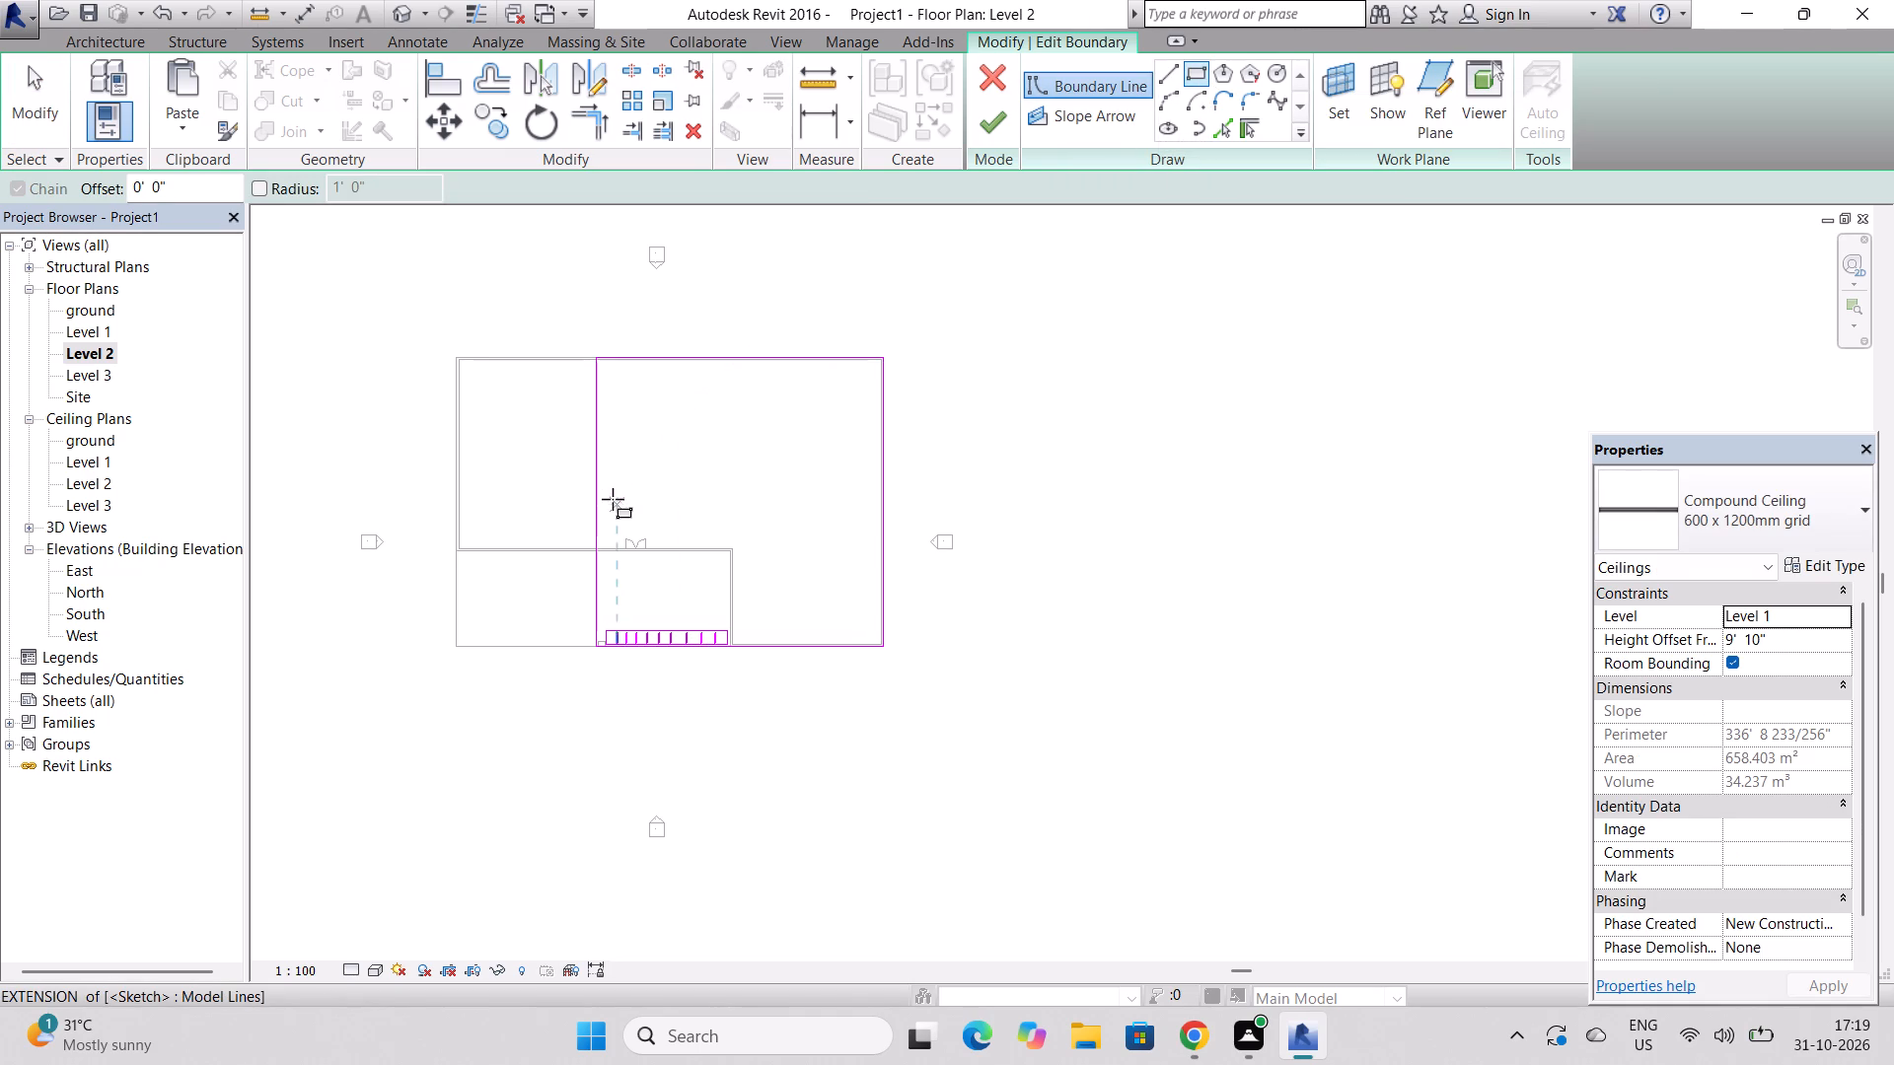
pyautogui.scroll(5, 613, 471)
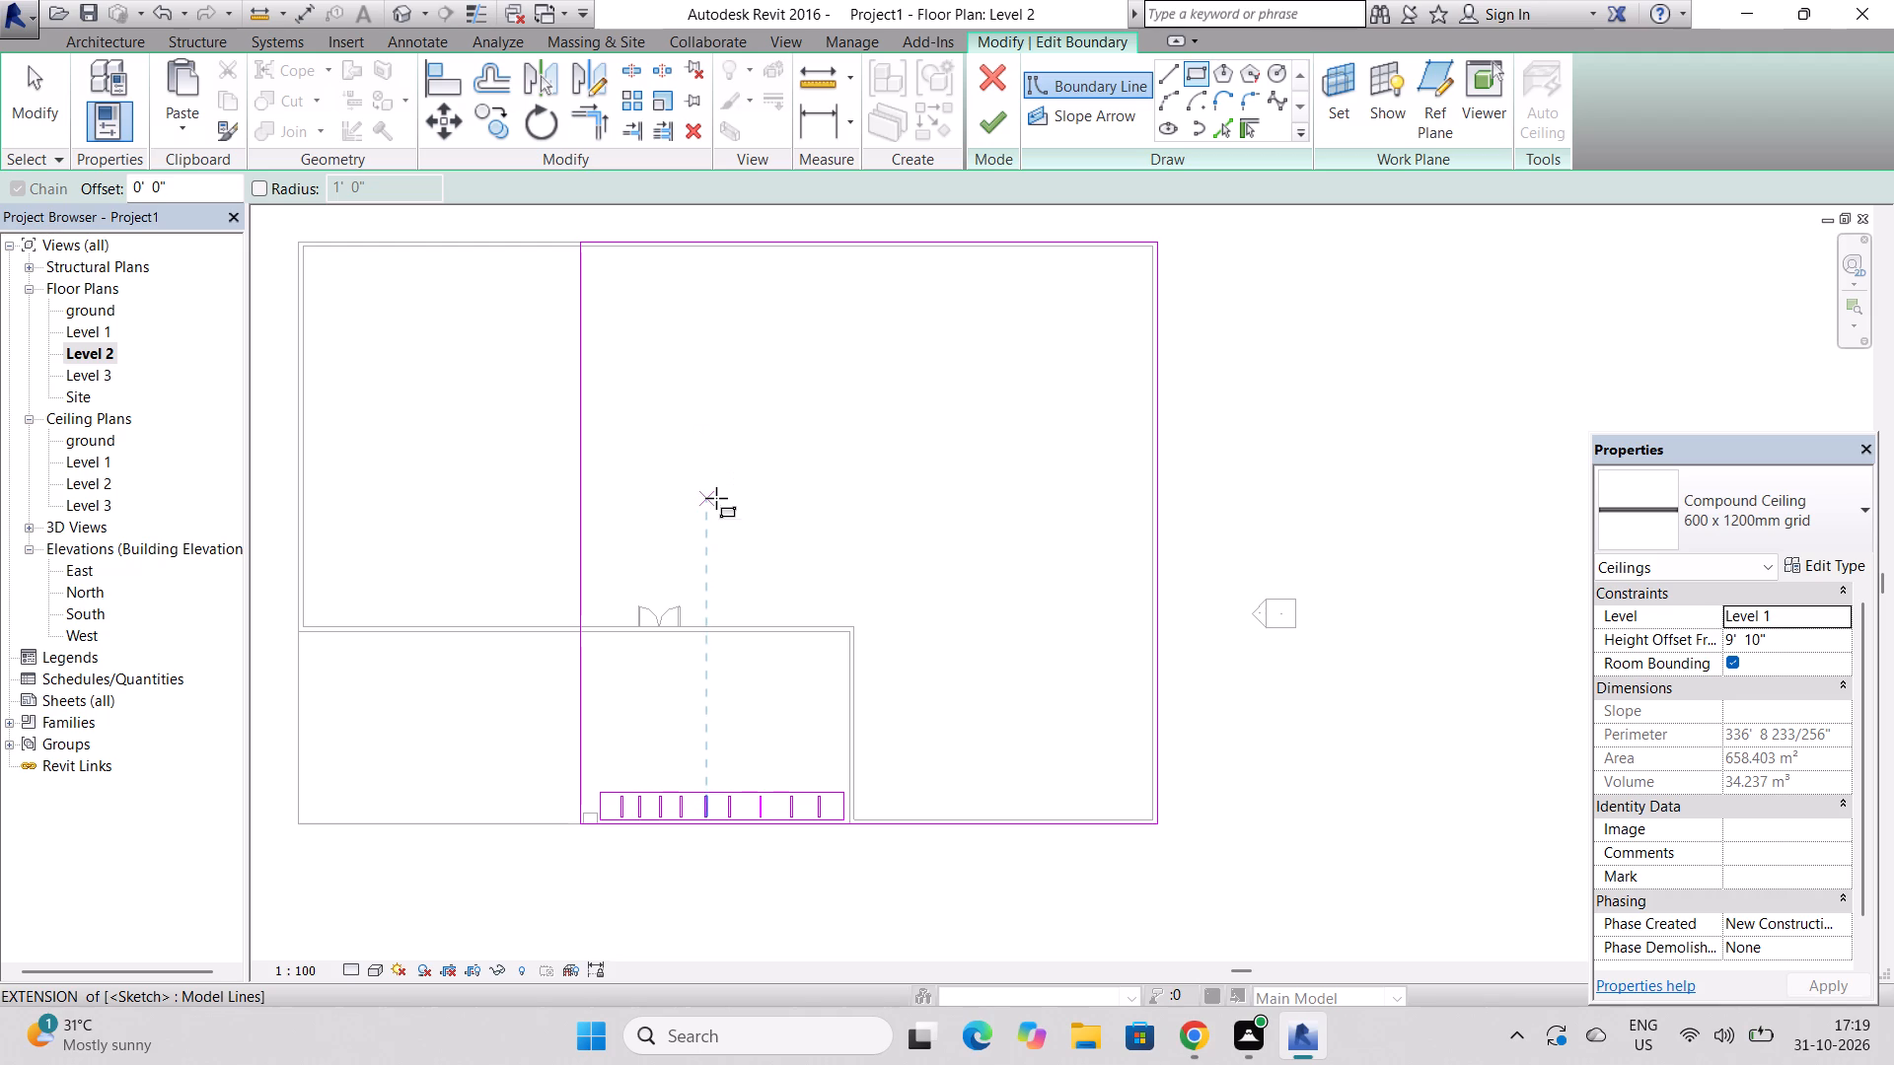
pyautogui.scroll(3, 563, 175)
pyautogui.scroll(1, 641, 297)
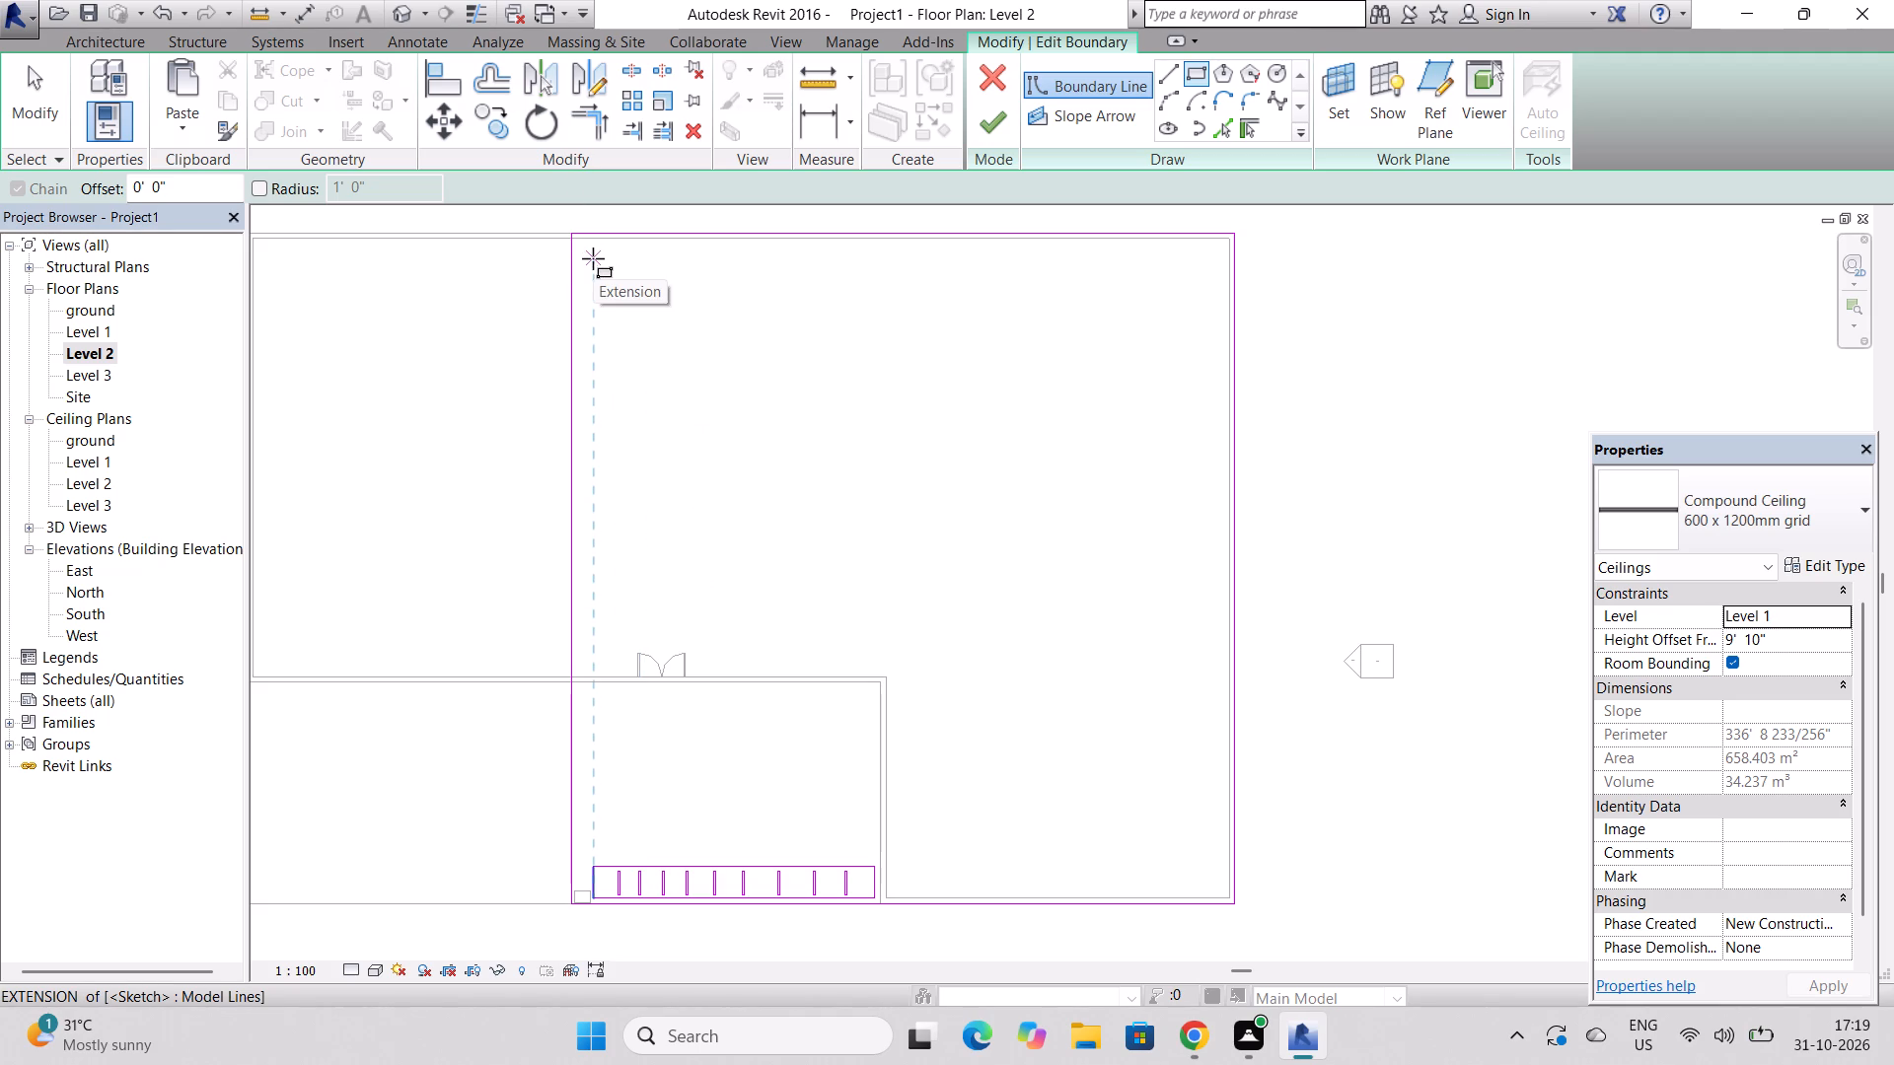
pyautogui.scroll(-2, 593, 258)
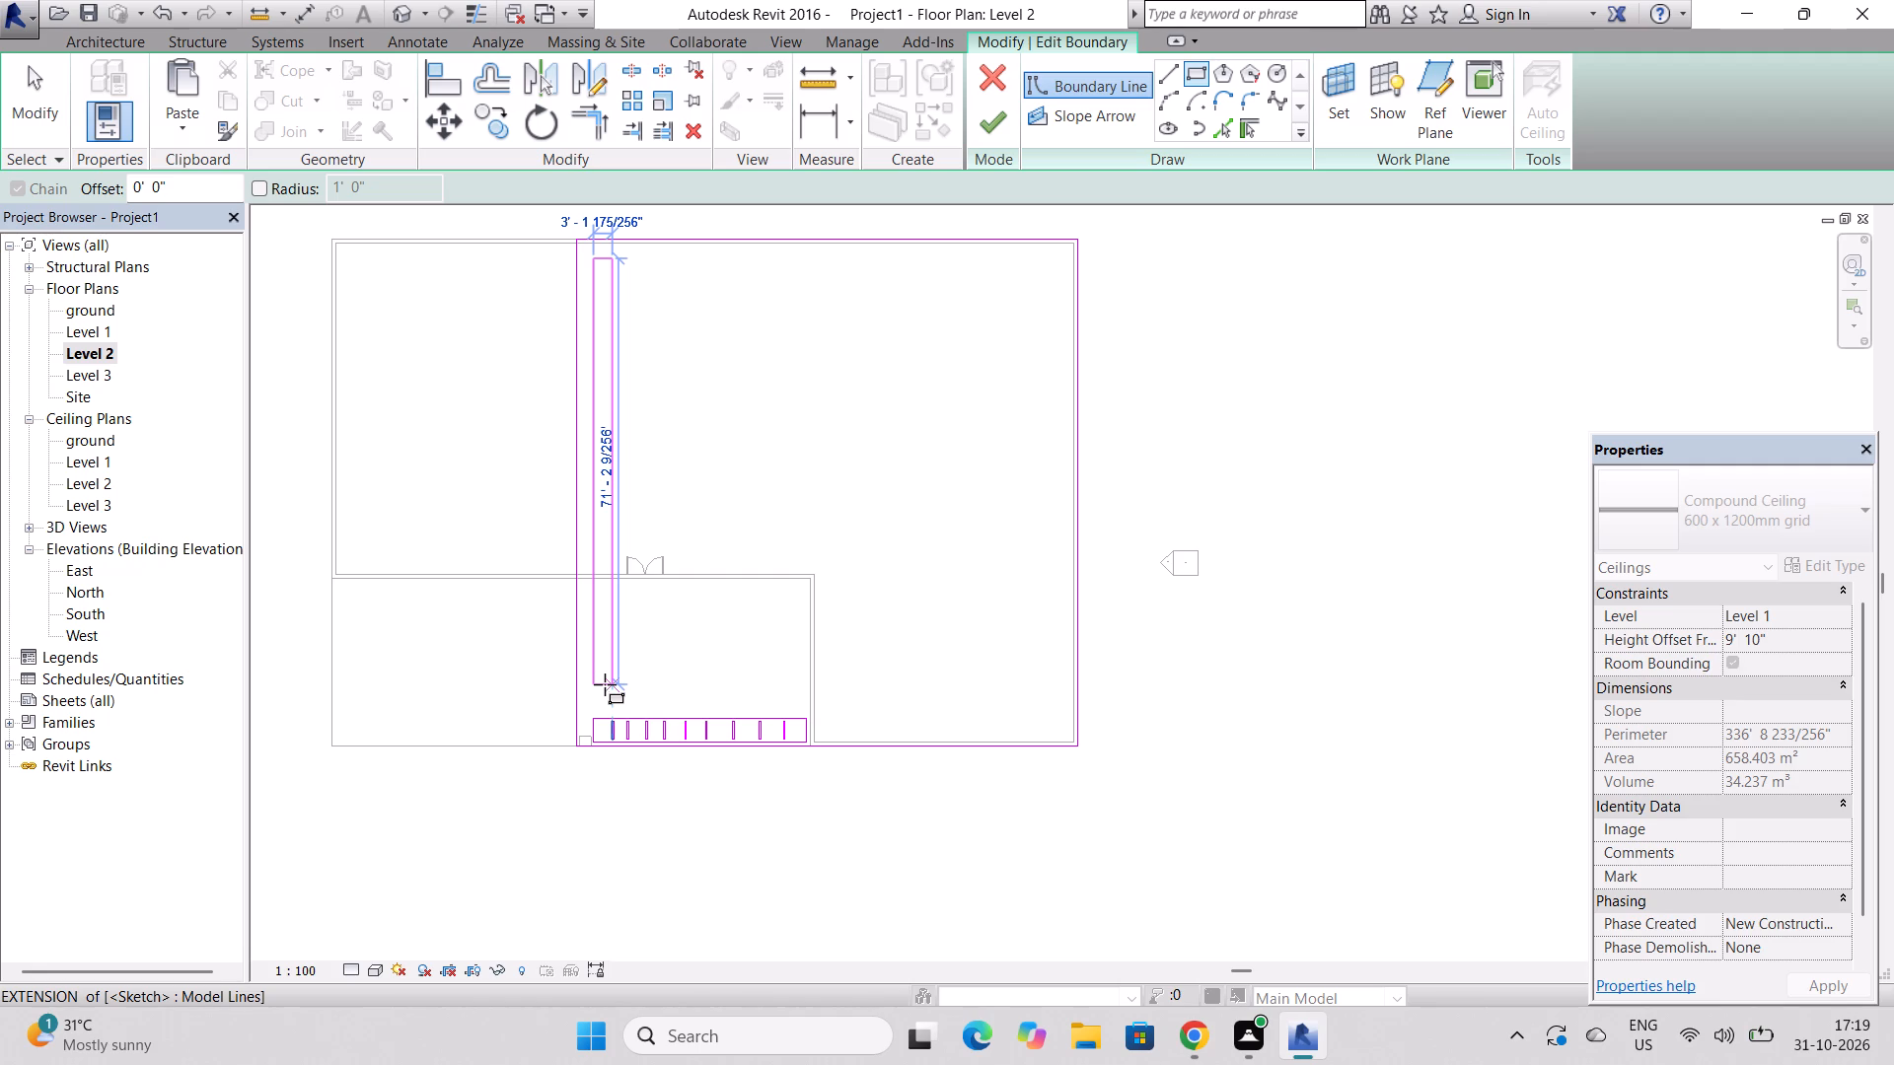
pyautogui.scroll(6, 604, 693)
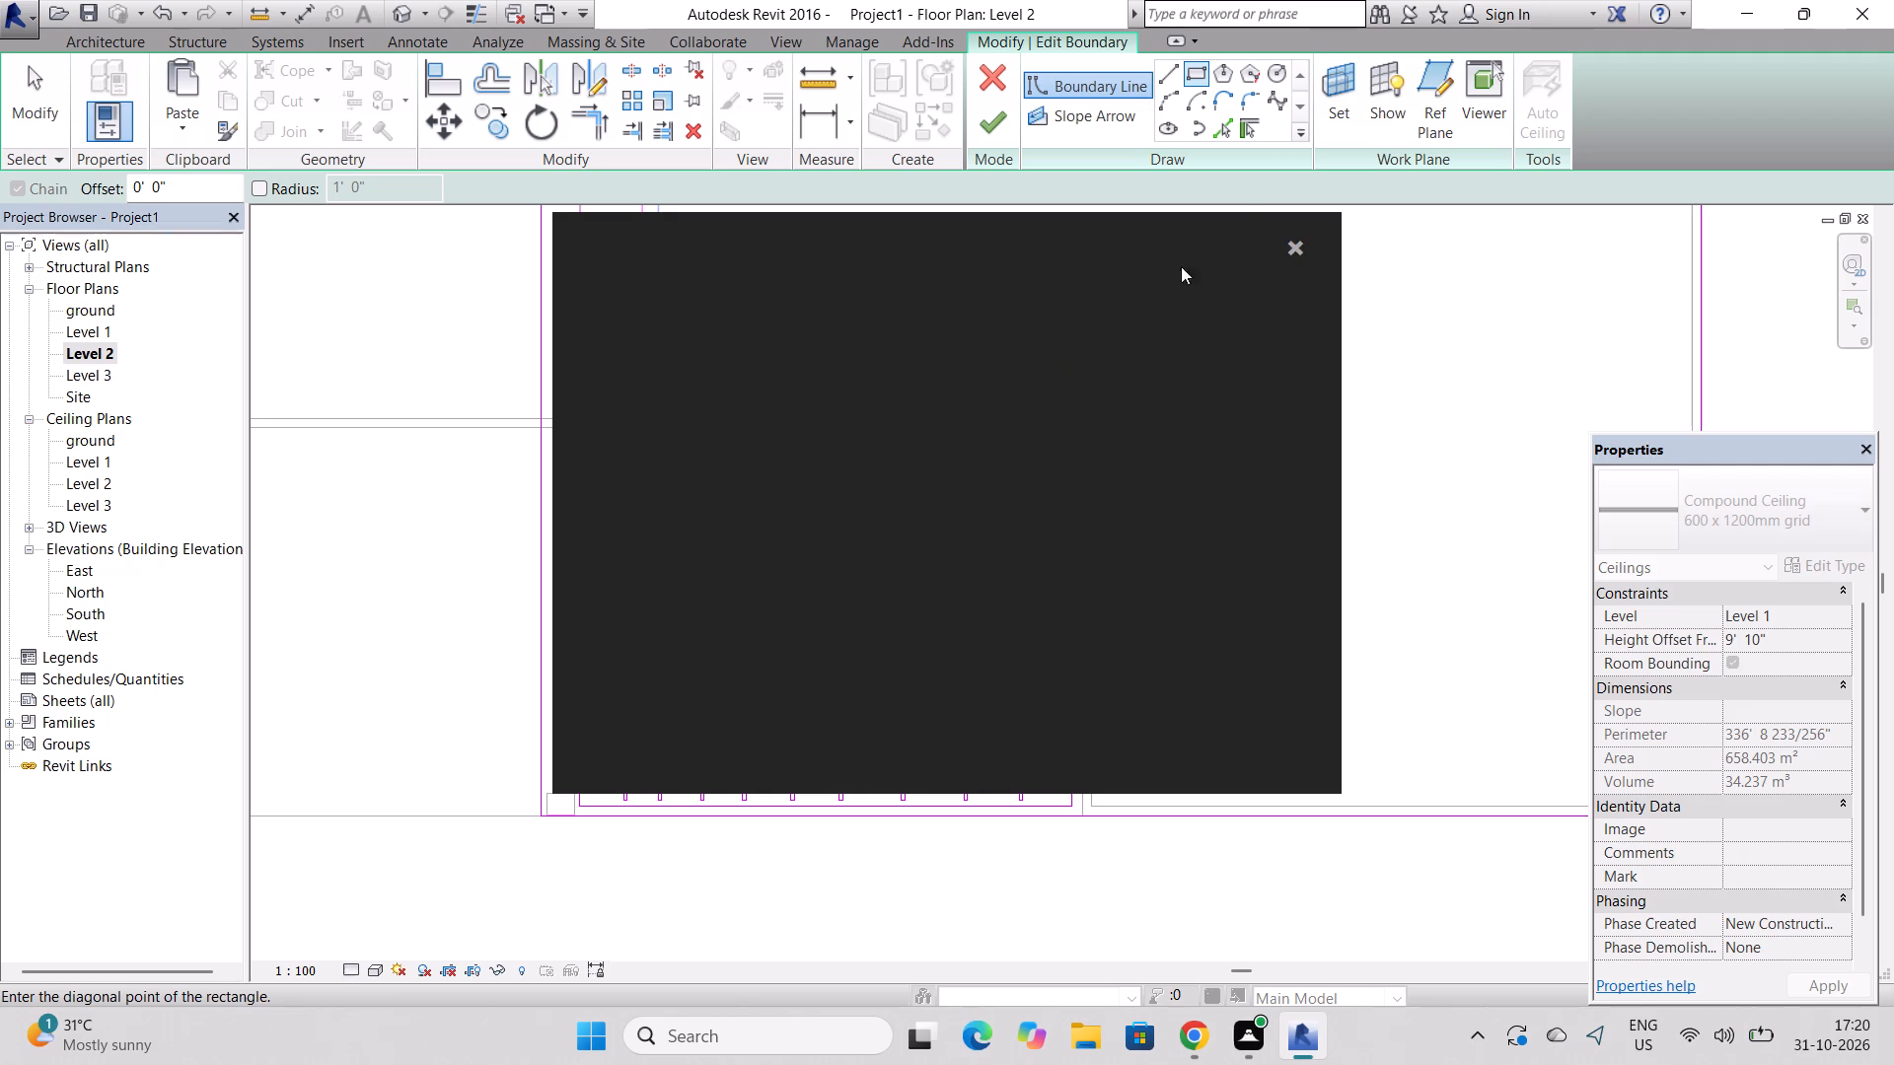
pyautogui.click(1287, 254)
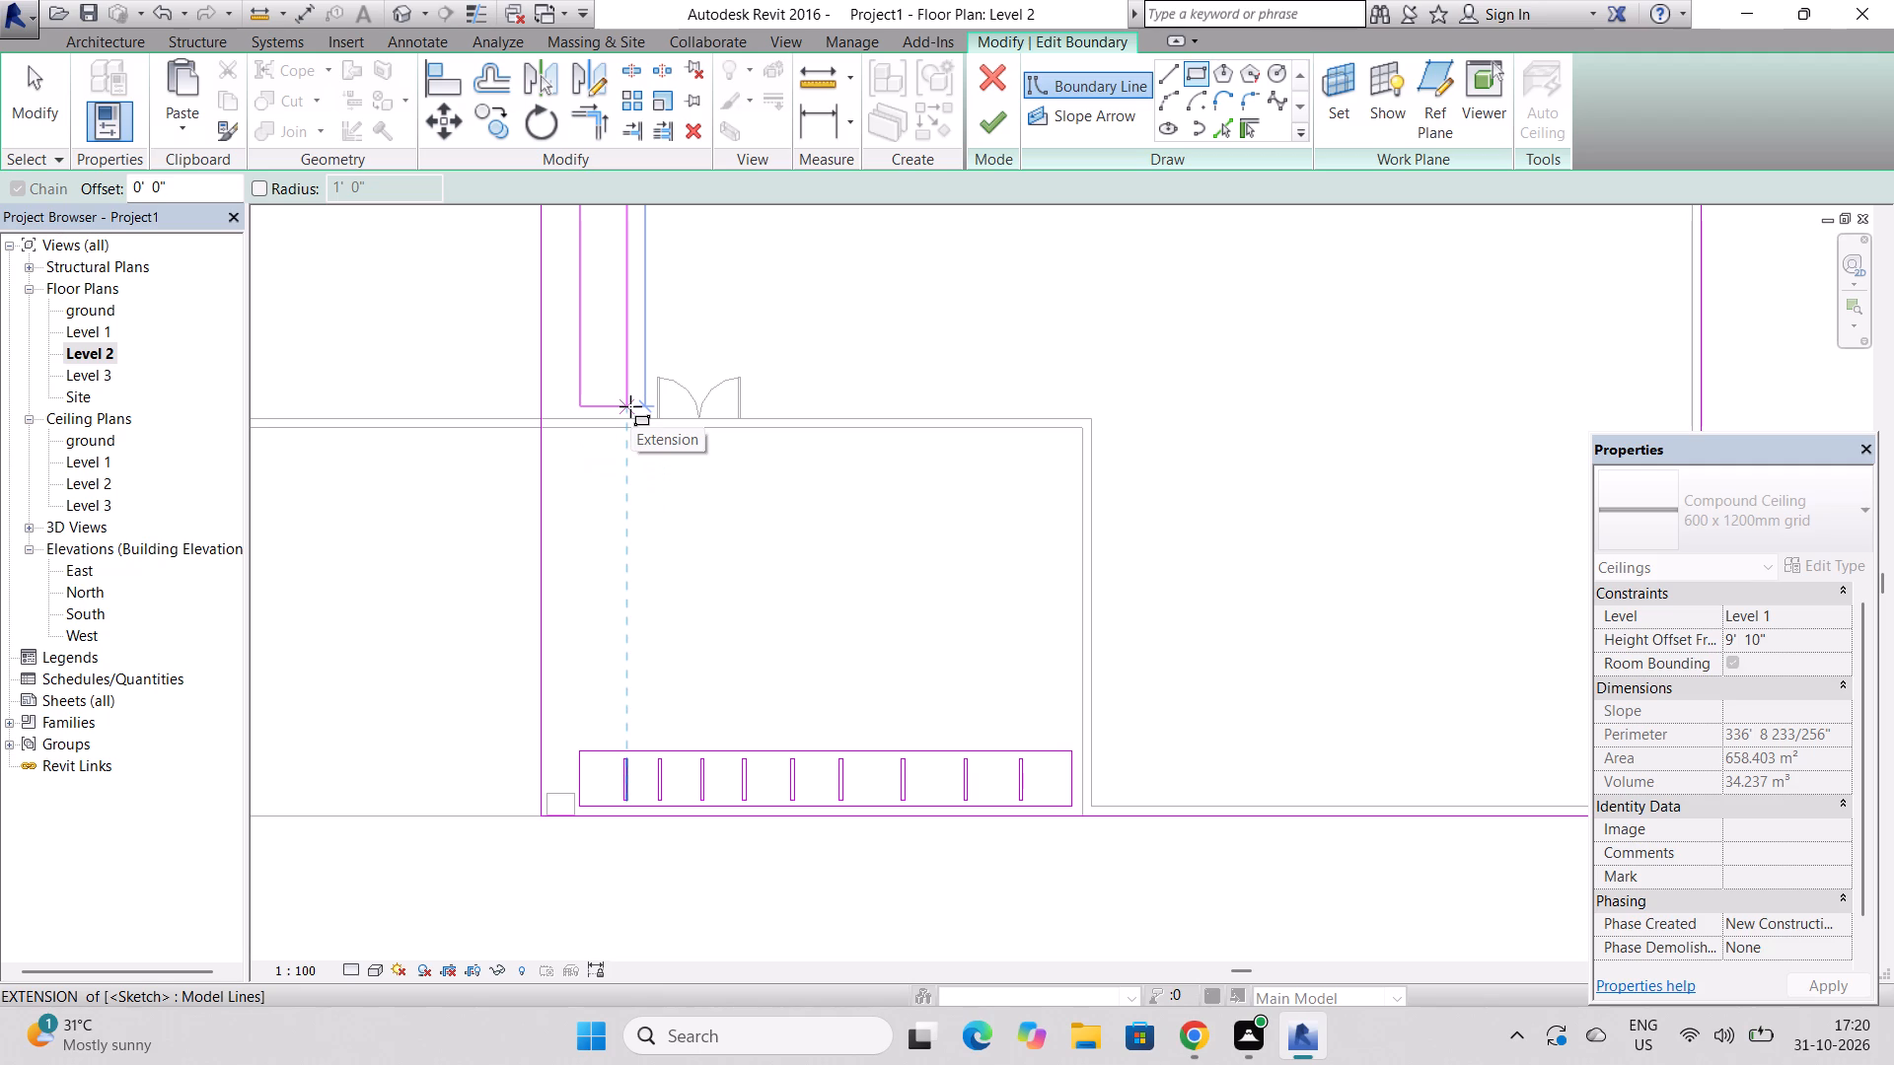
pyautogui.scroll(-7, 632, 409)
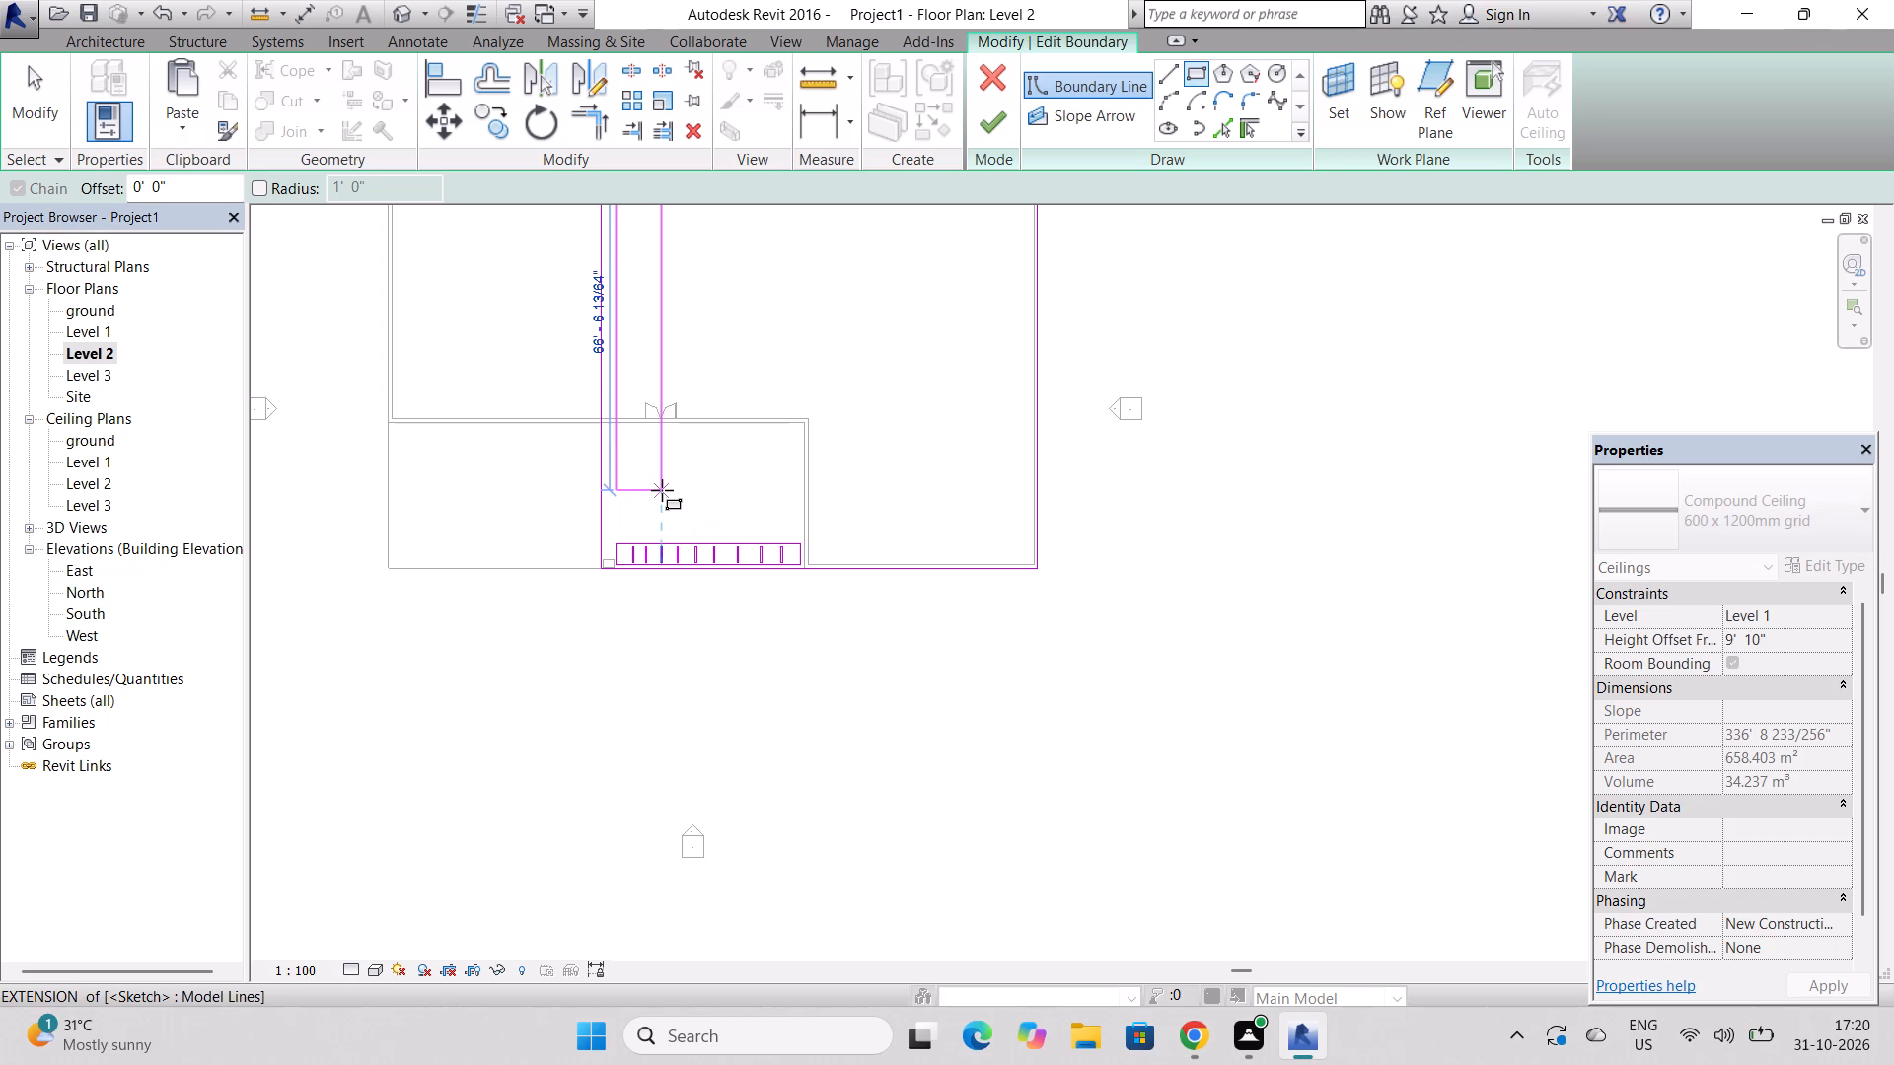
pyautogui.click(662, 490)
pyautogui.scroll(-2, 635, 543)
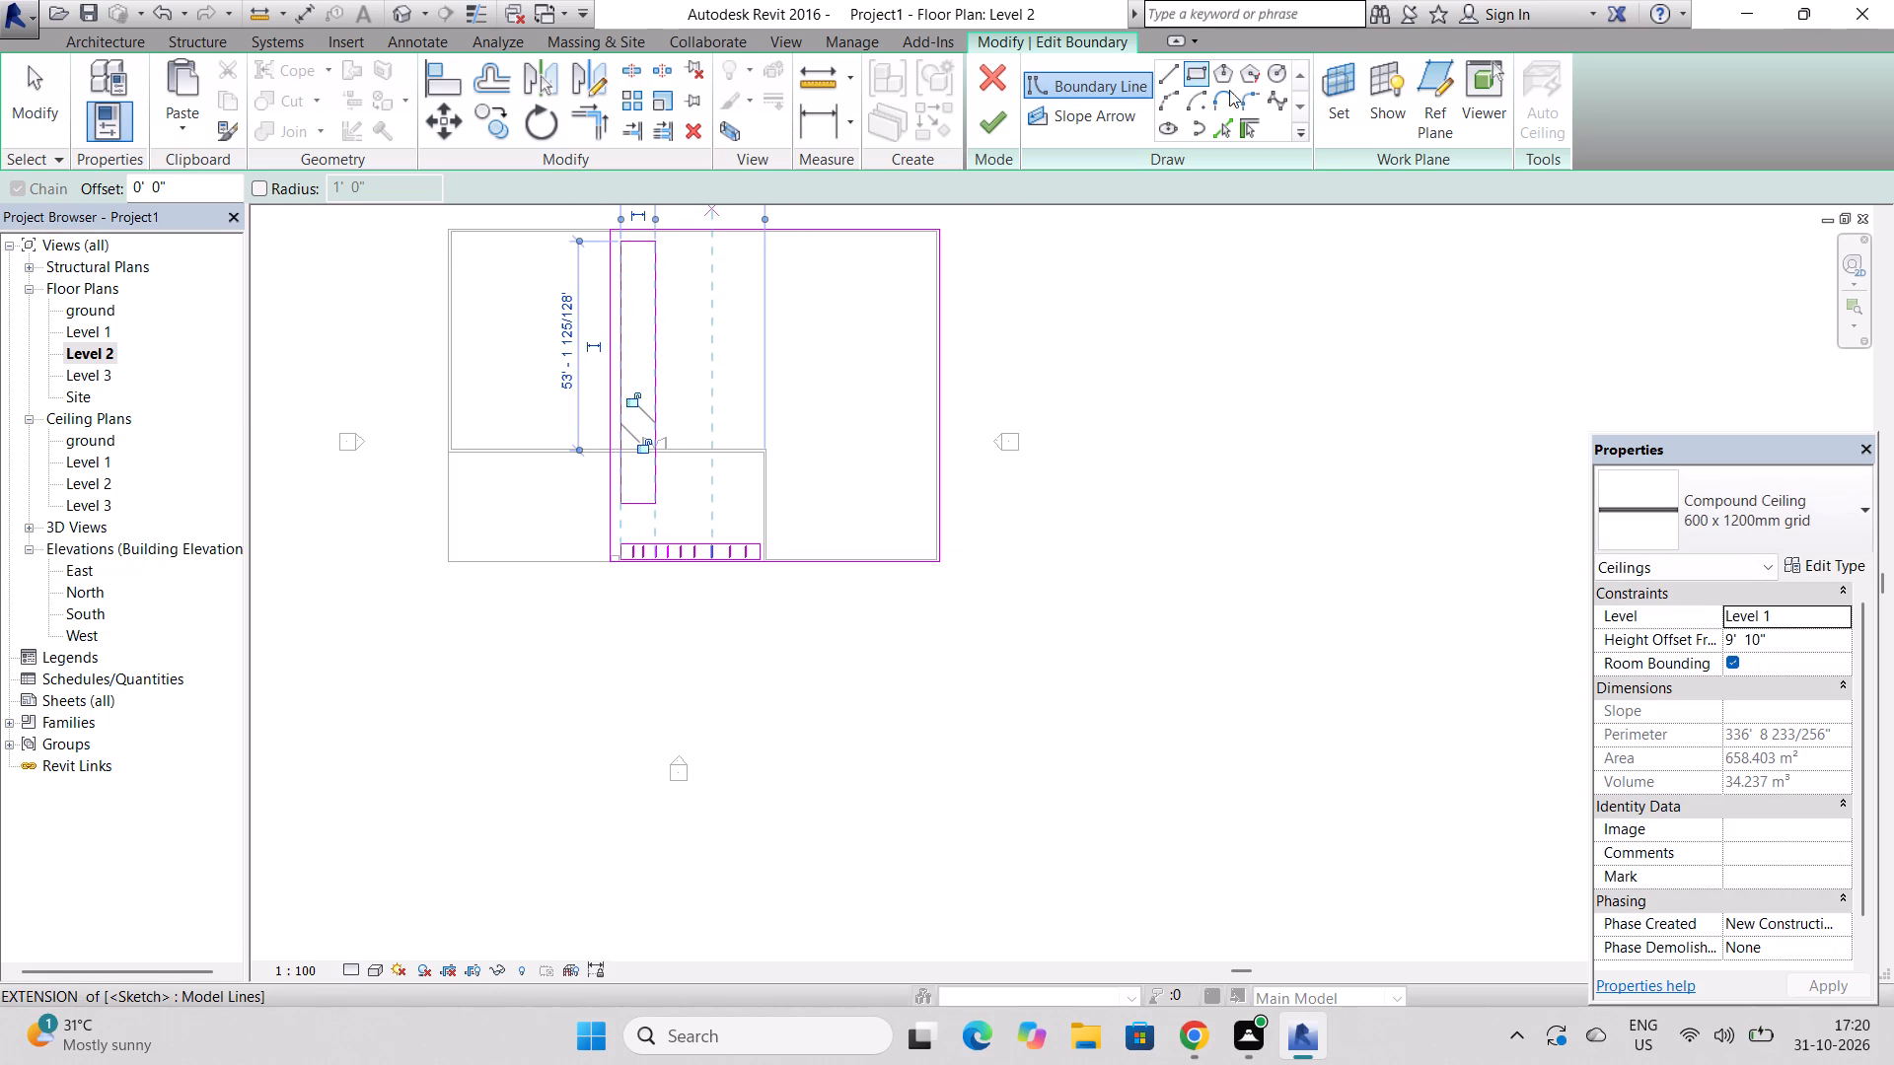
# Sketch a small rectangle about 5' 0" by 1' 0" inside the long opening, near its end farthest from the strip opening.
pyautogui.click(1198, 71)
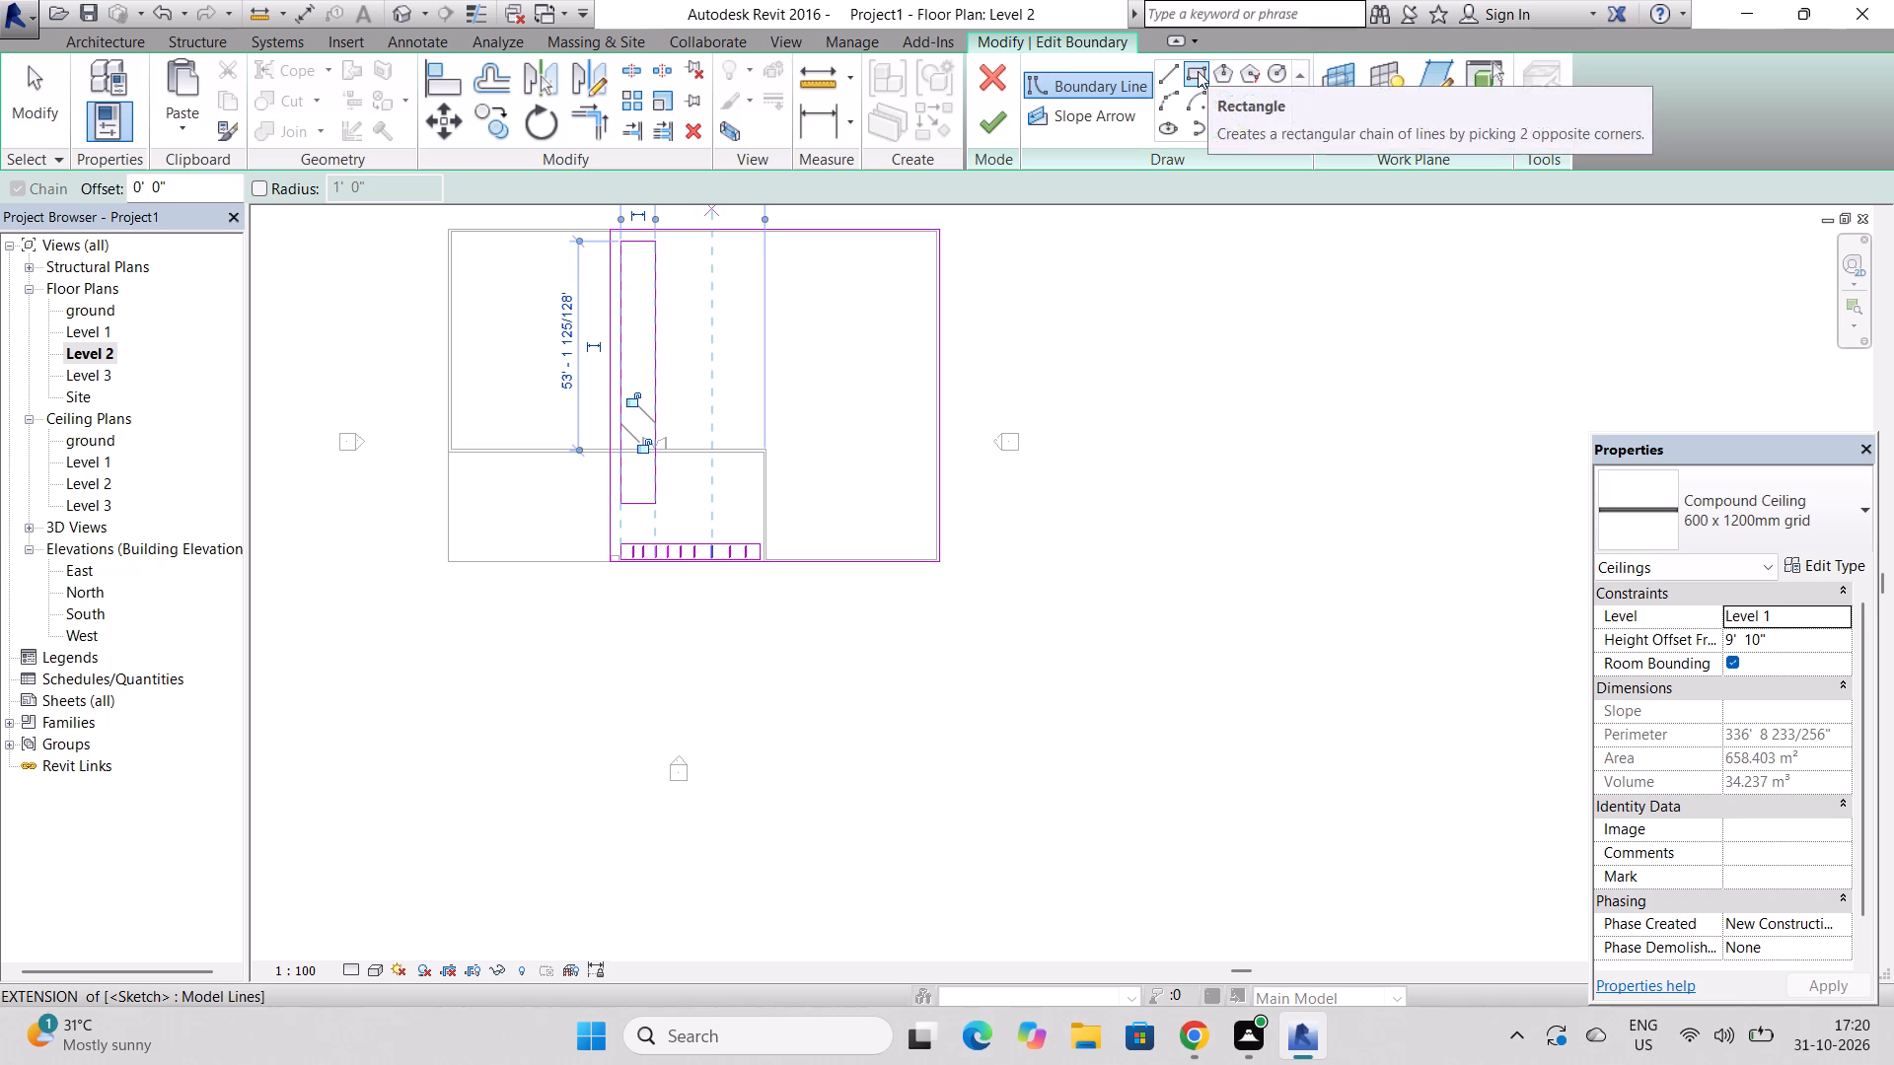
pyautogui.scroll(7, 621, 229)
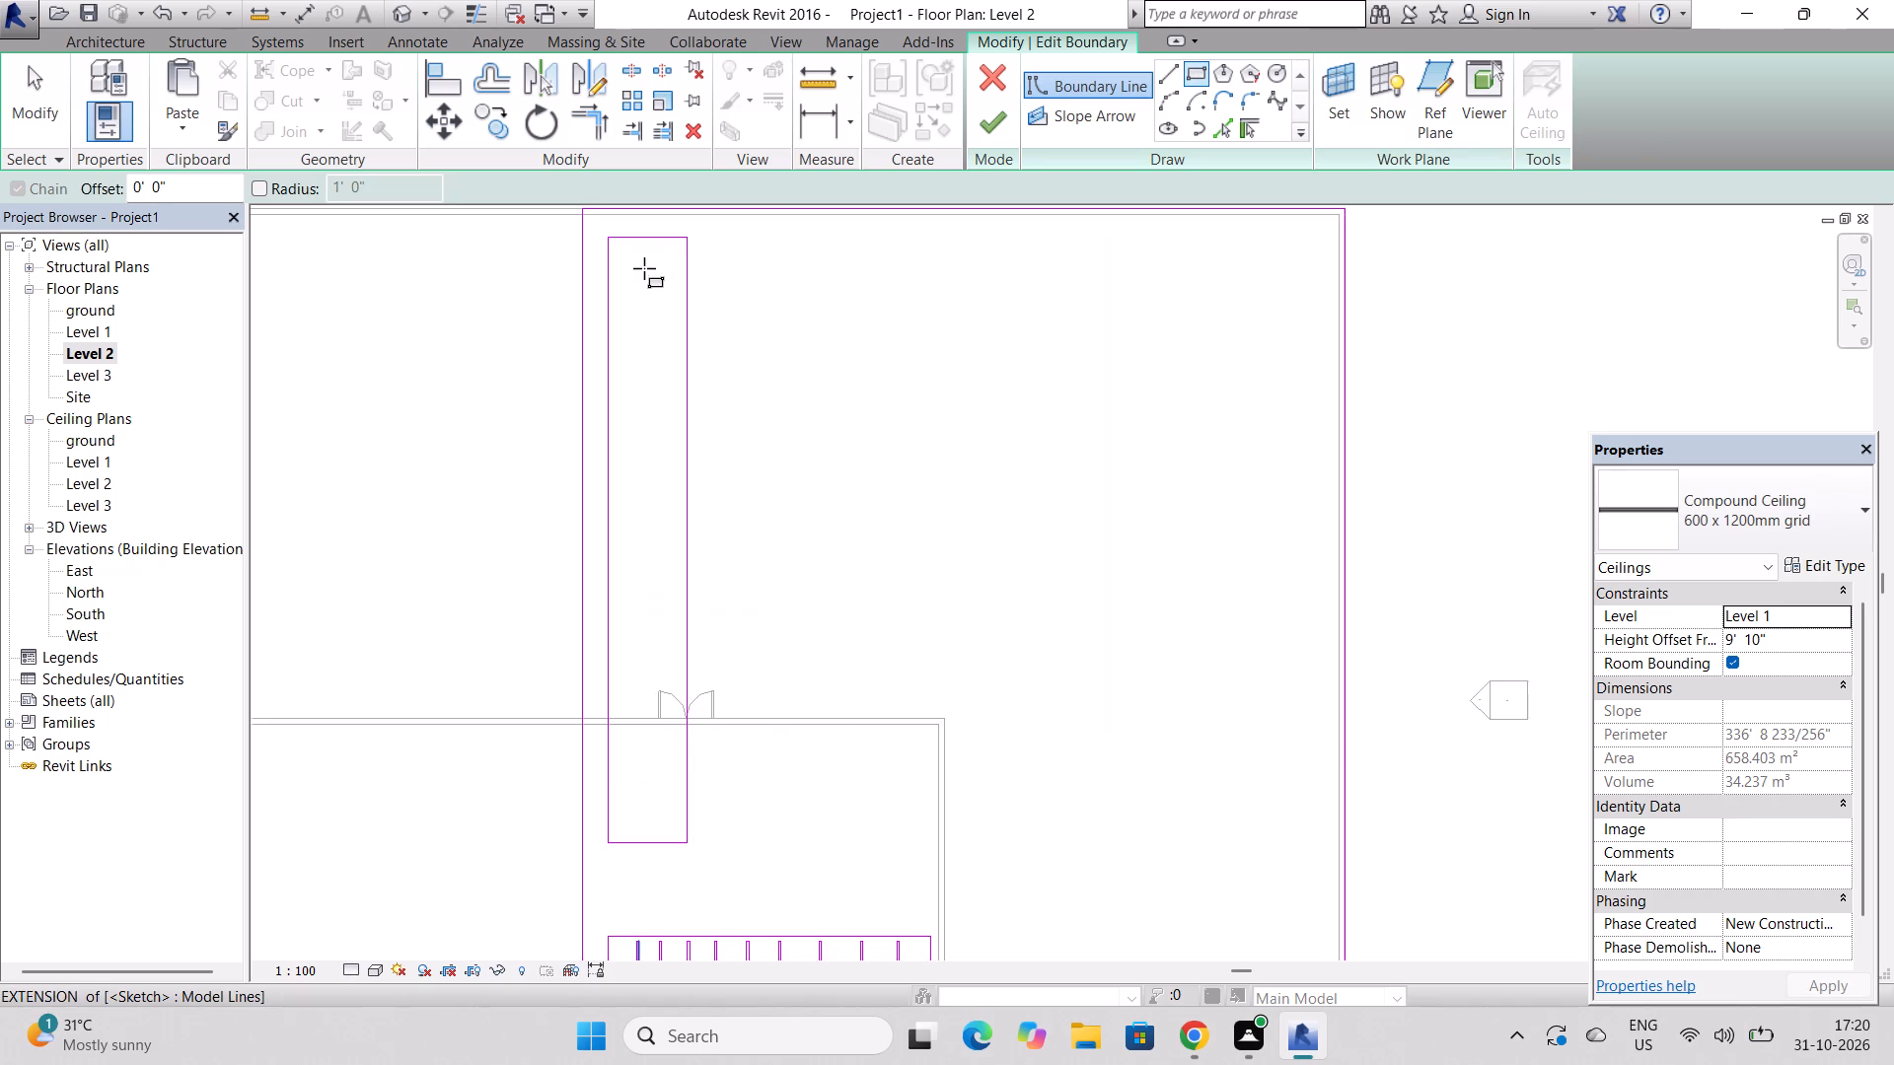
pyautogui.scroll(1, 644, 268)
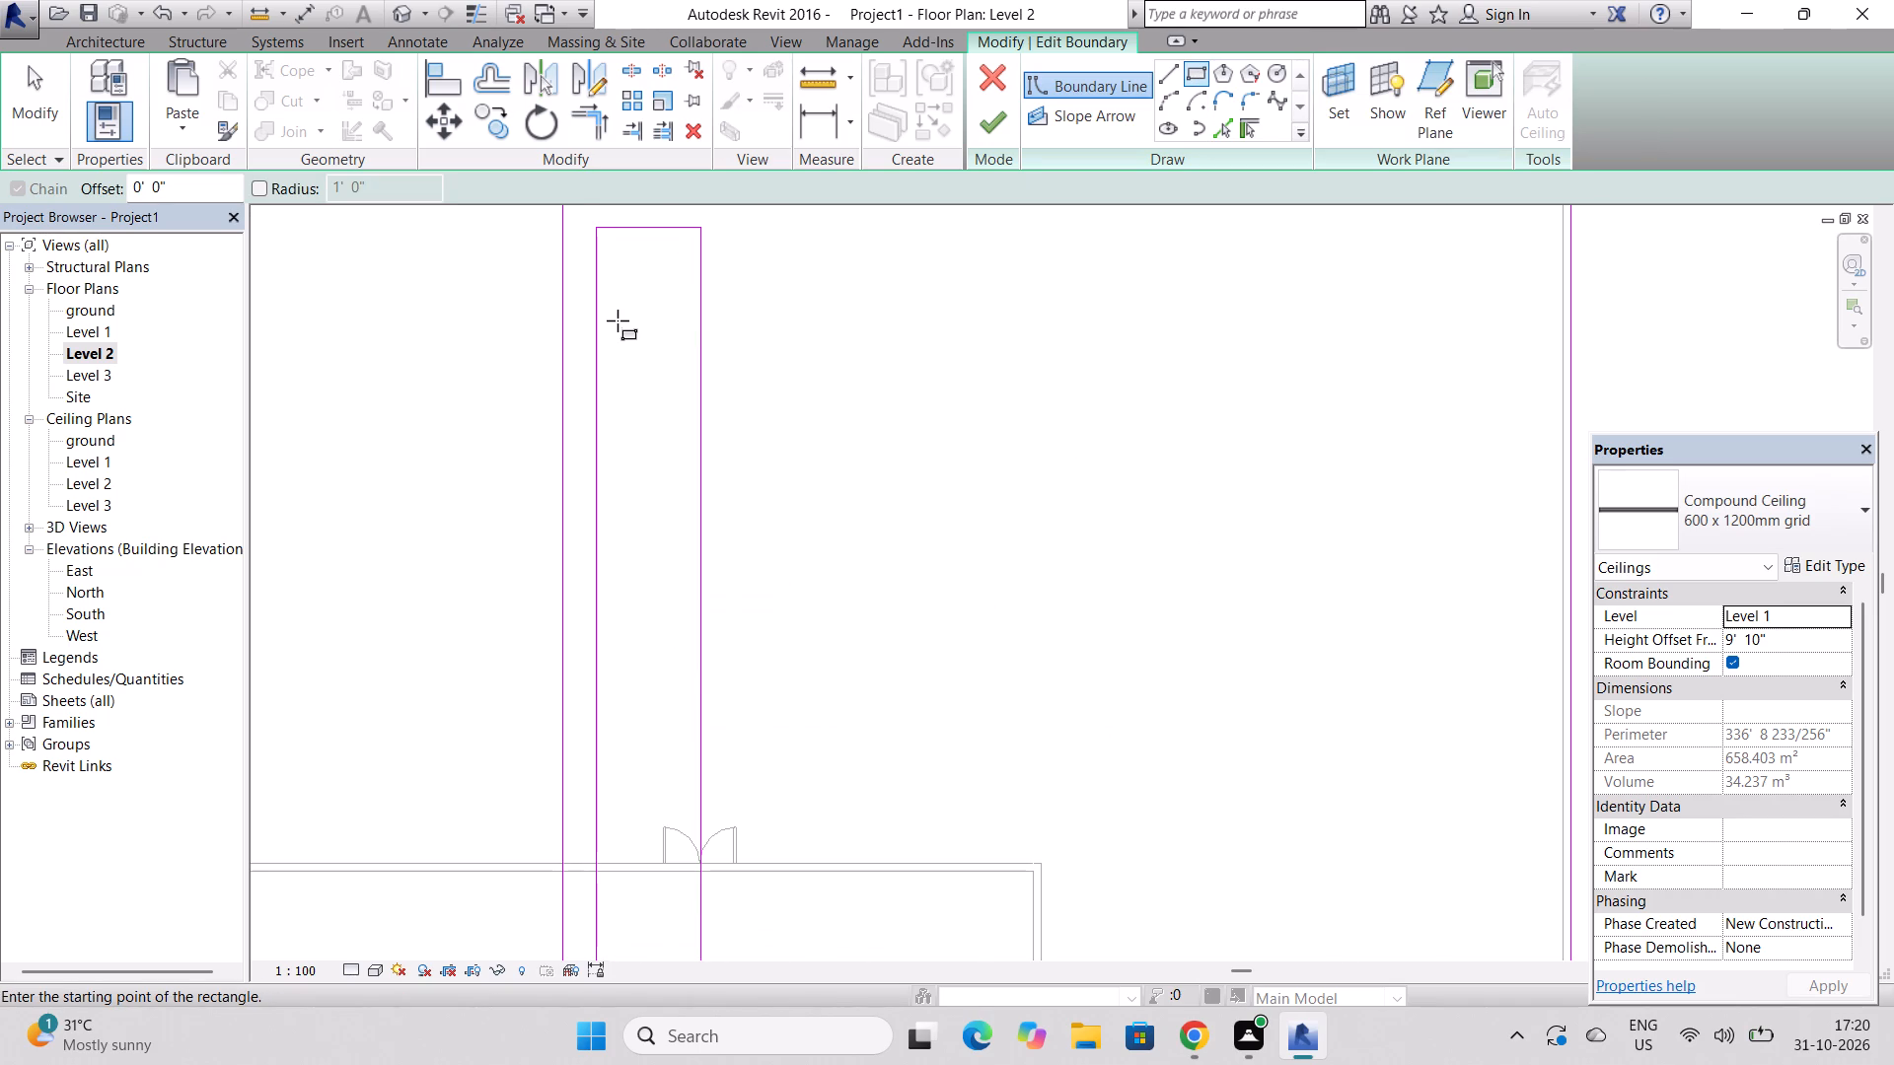
pyautogui.click(618, 320)
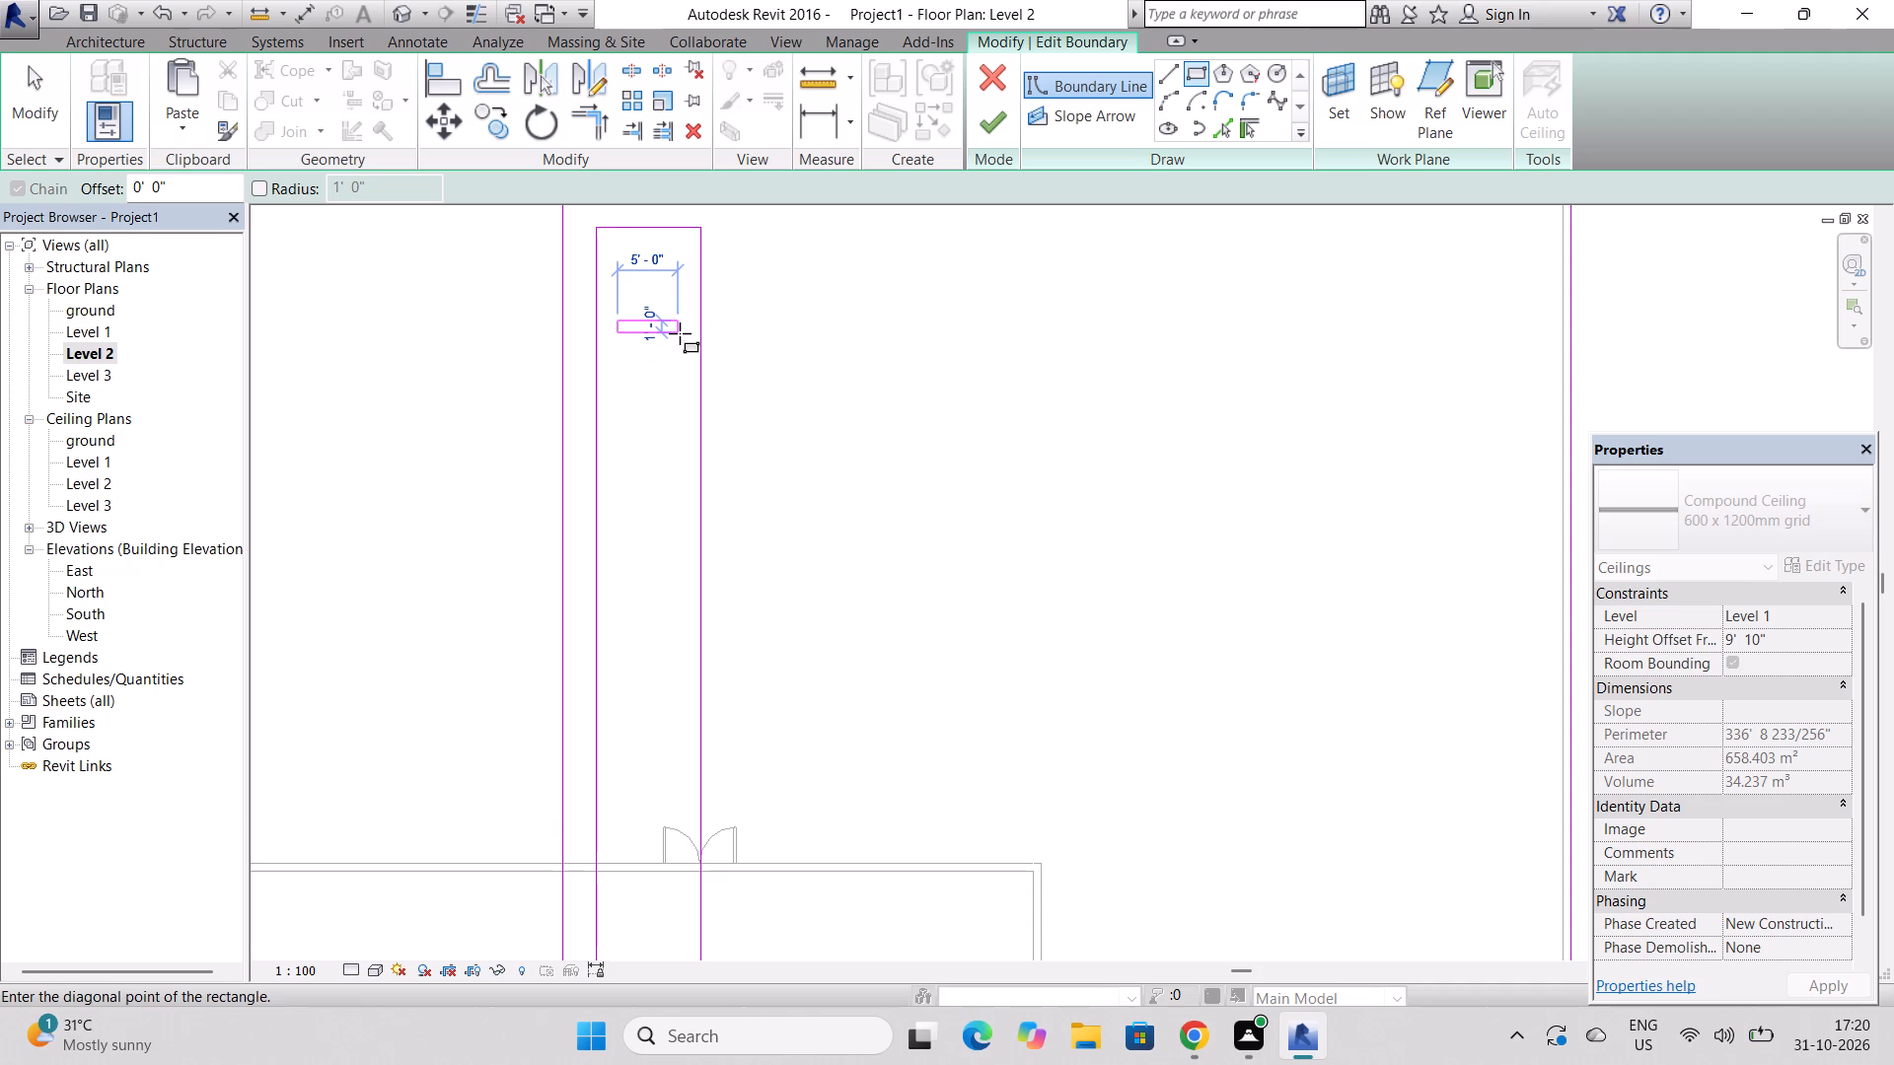
pyautogui.scroll(4, 680, 333)
pyautogui.click(680, 333)
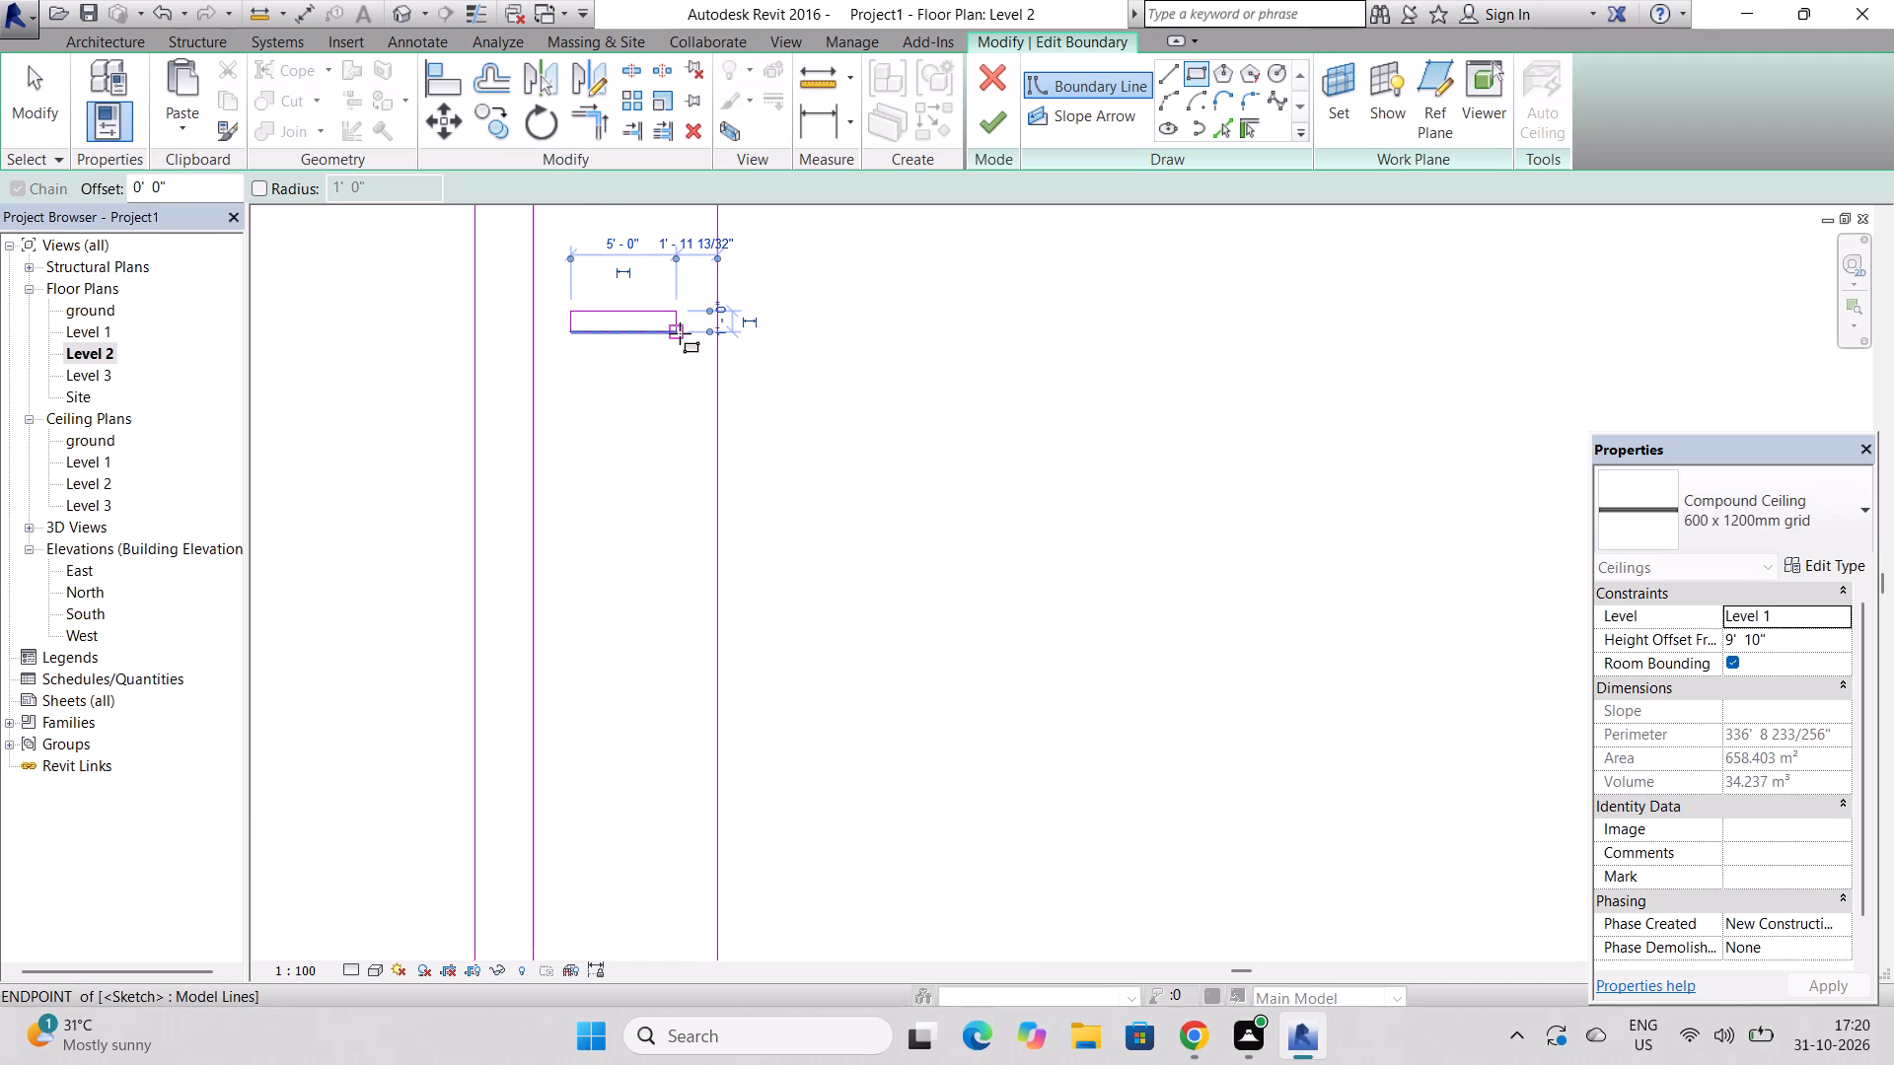
pyautogui.scroll(-5, 649, 430)
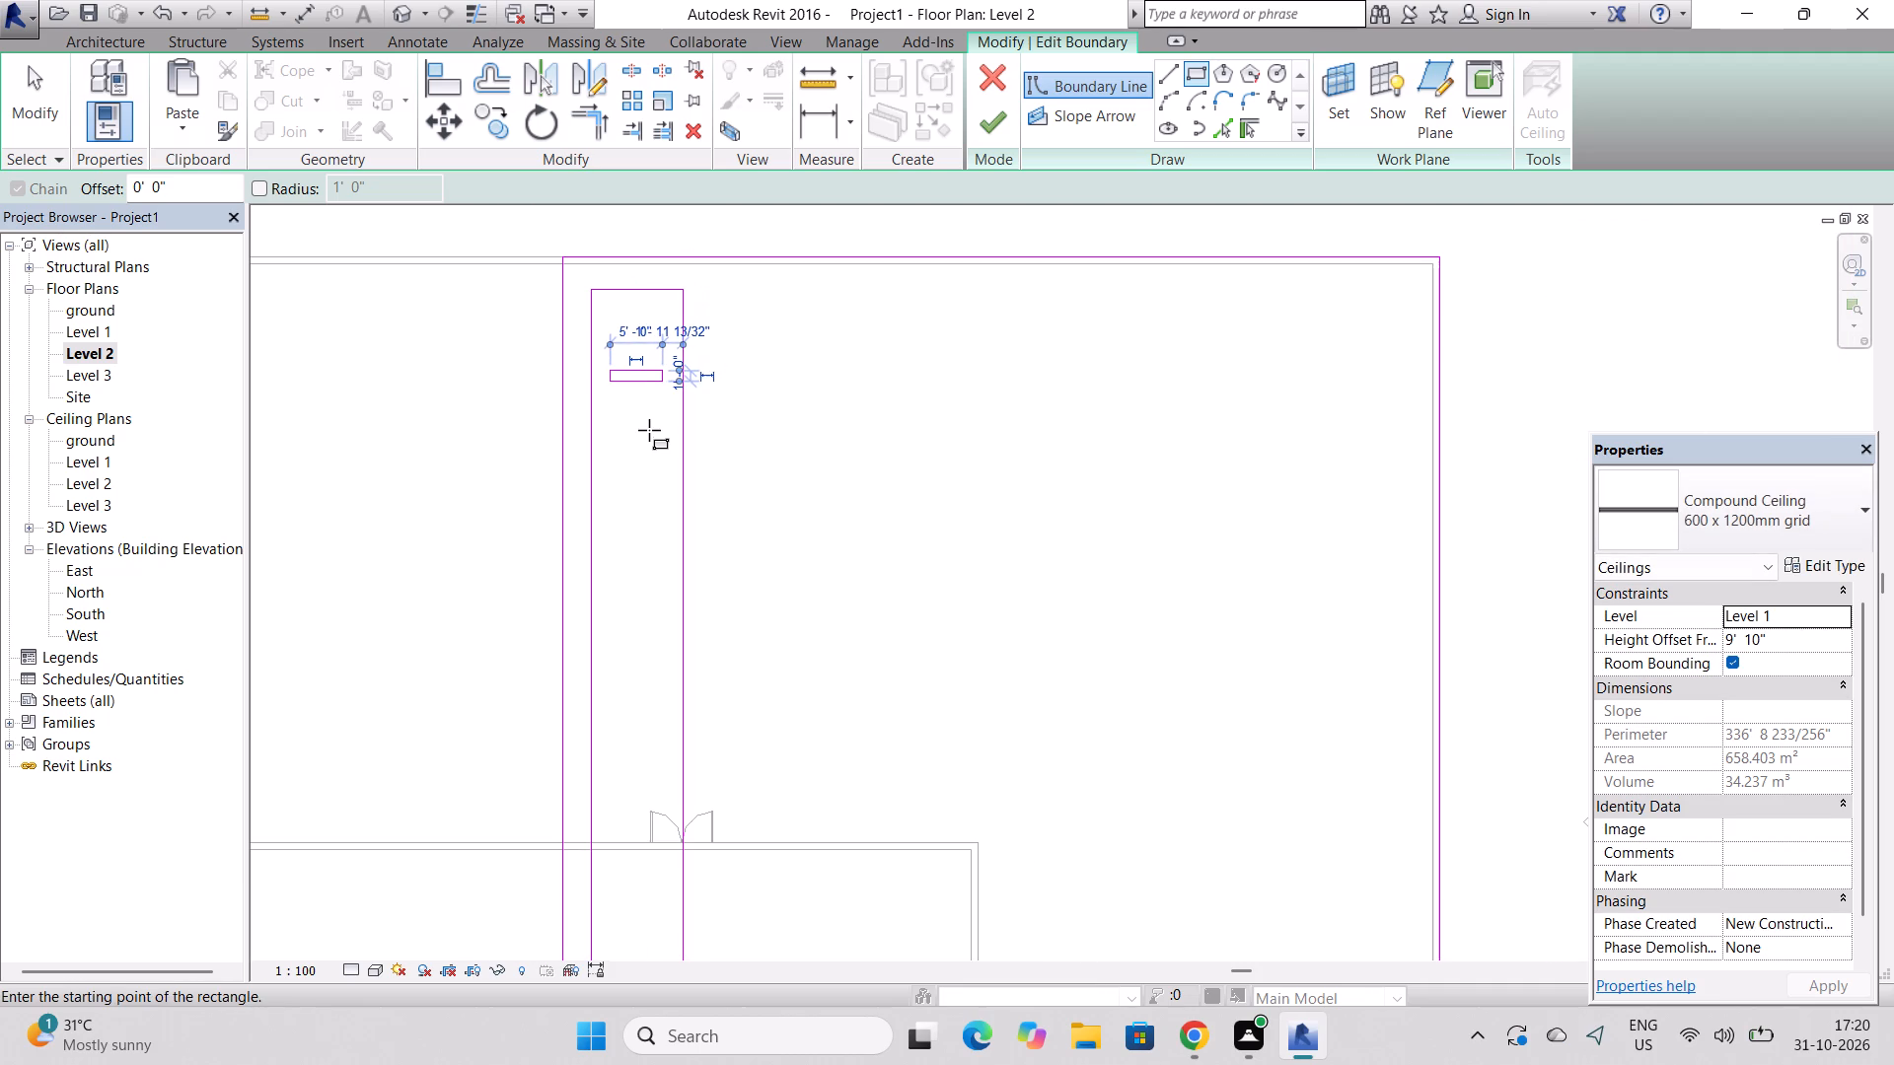
pyautogui.press('Escape')
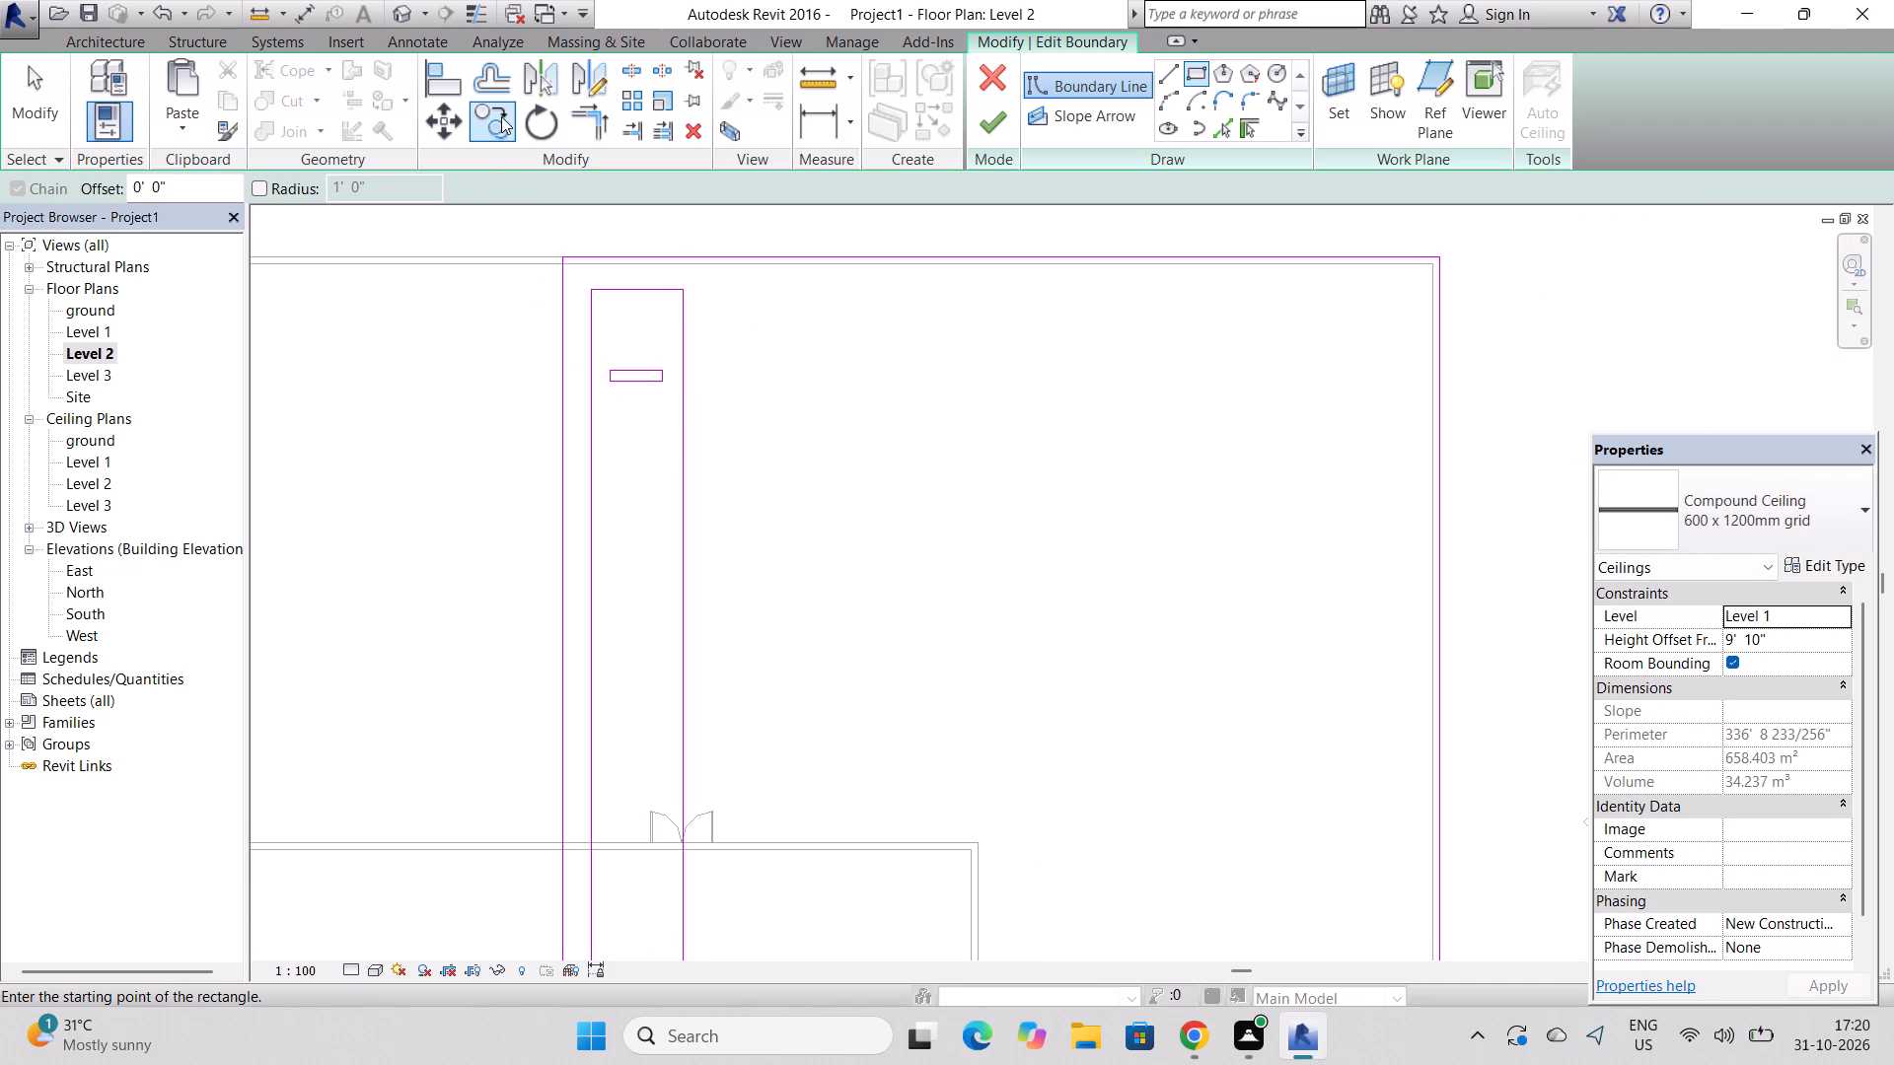
# Copy the small rectangle inside the long opening, taking all four of its sides as the objects to copy.
pyautogui.click(501, 116)
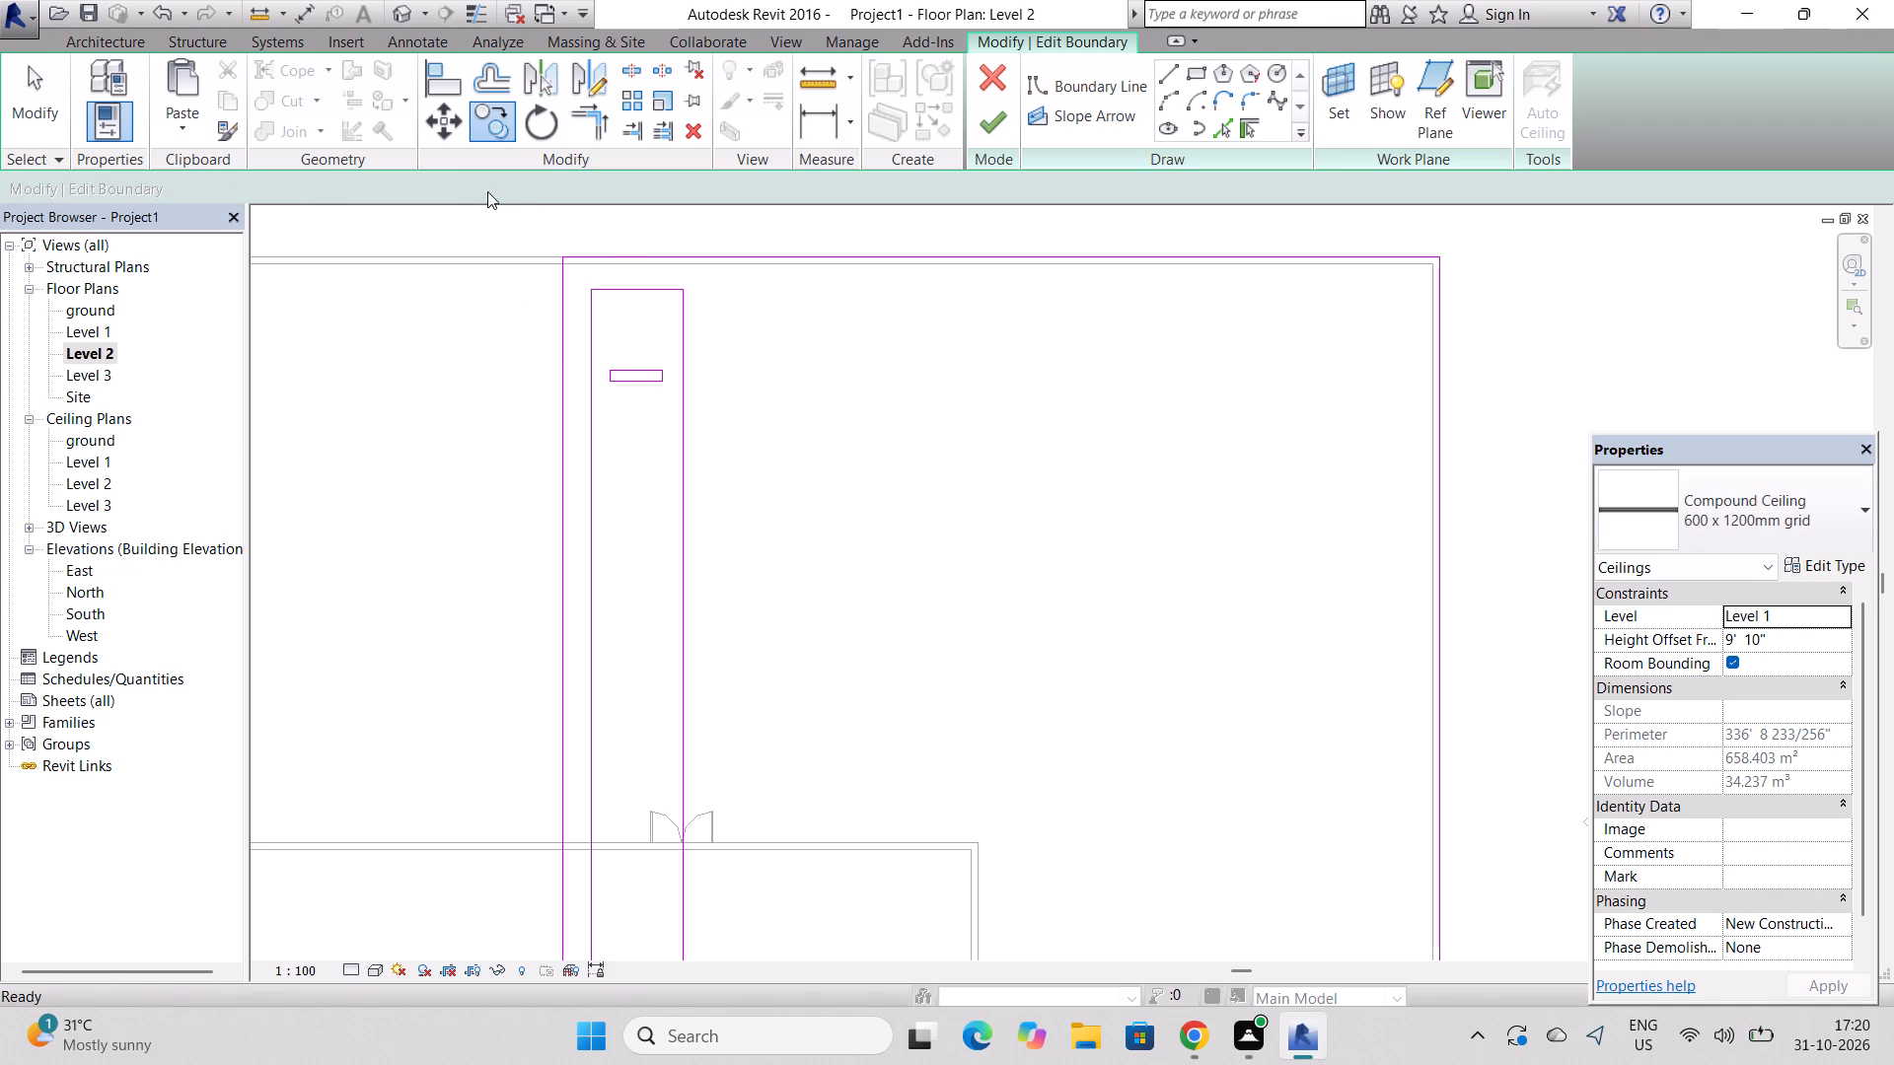
pyautogui.scroll(2, 626, 413)
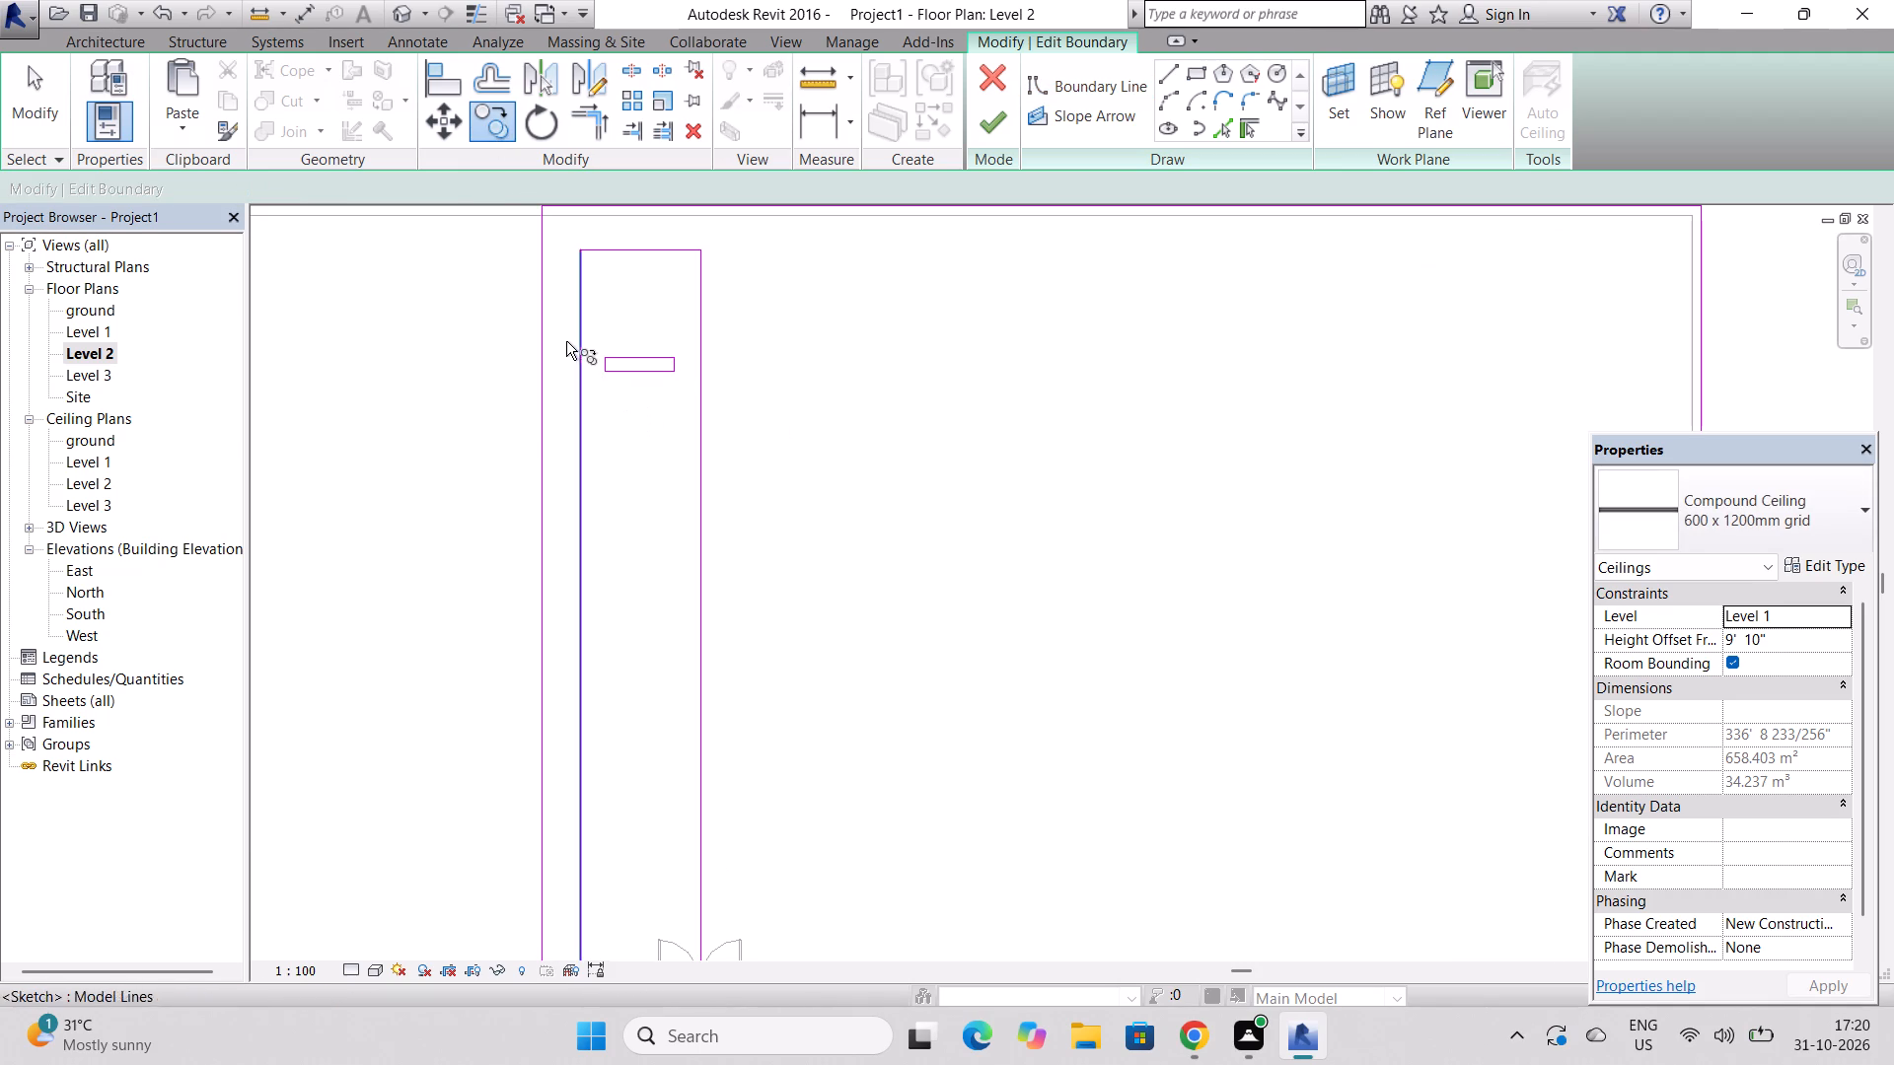
pyautogui.moveTo(593, 322); pyautogui.dragTo(646, 399)
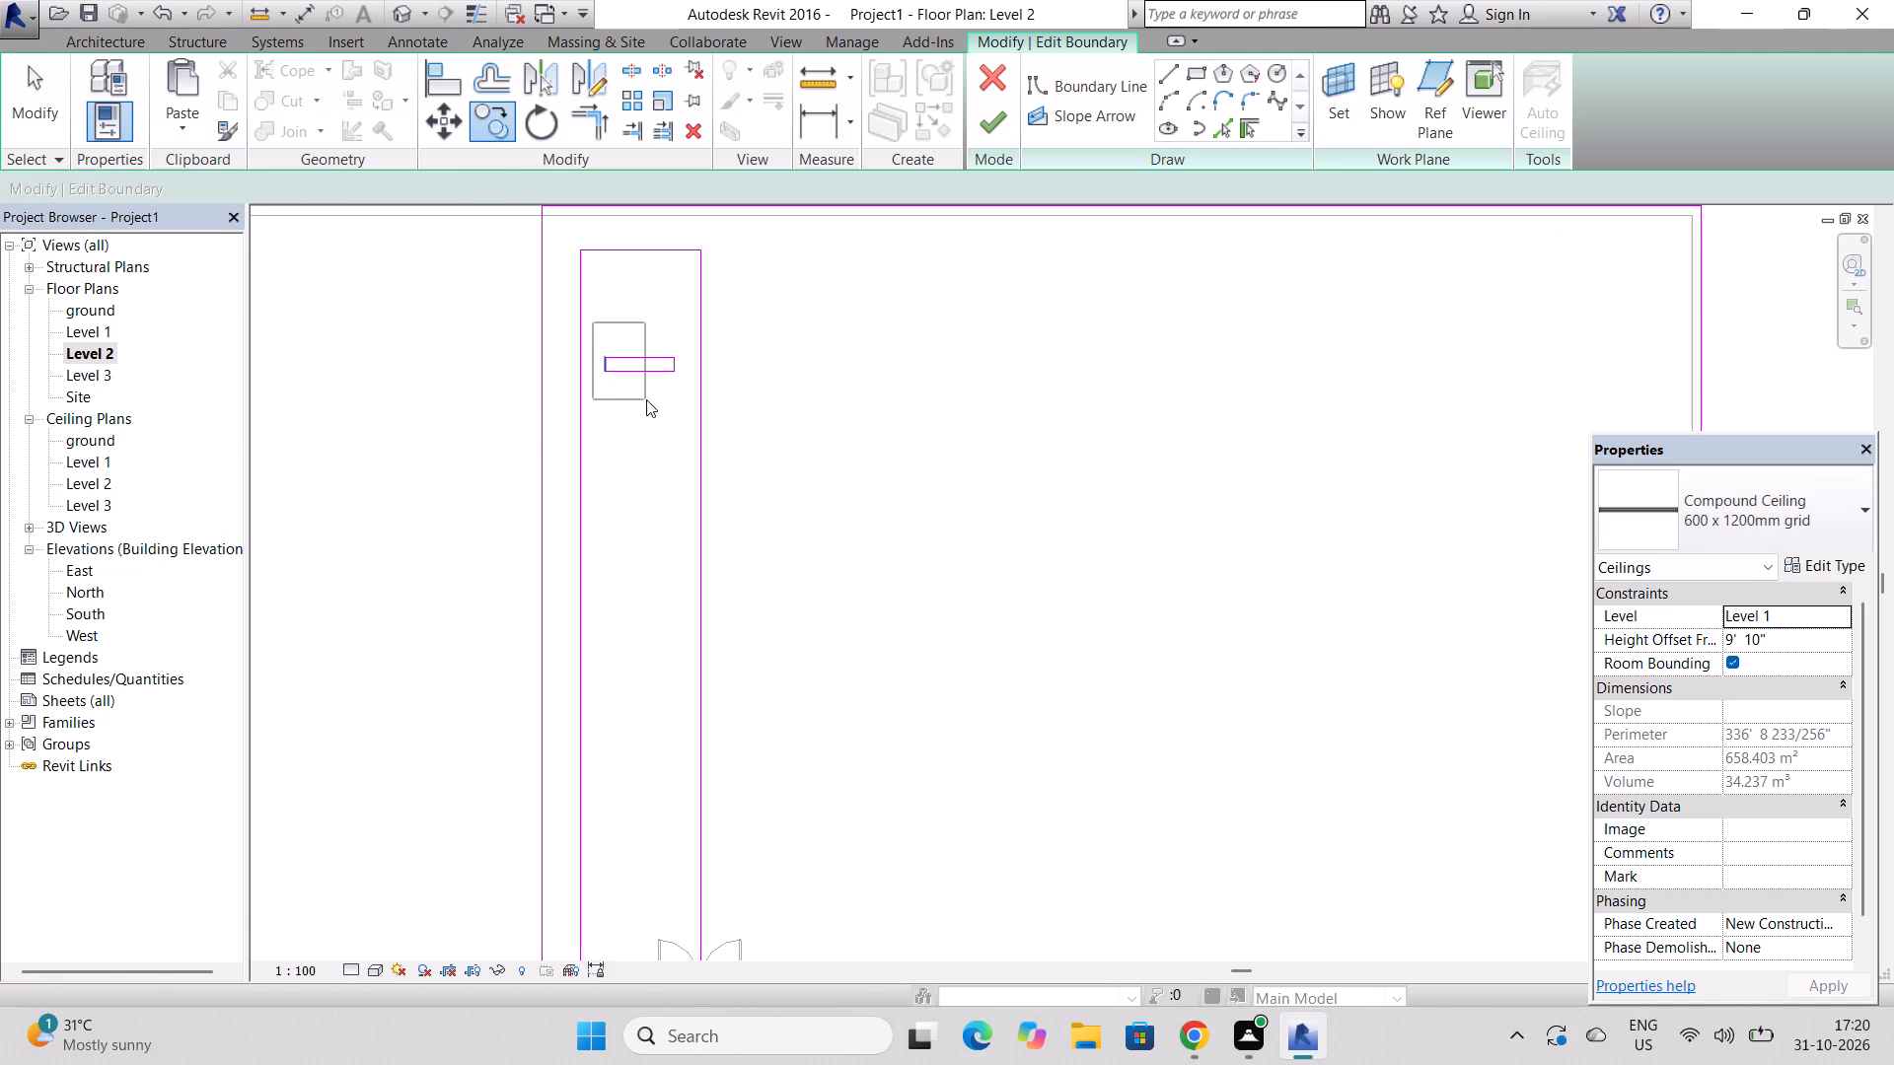
pyautogui.moveTo(646, 399); pyautogui.dragTo(692, 431)
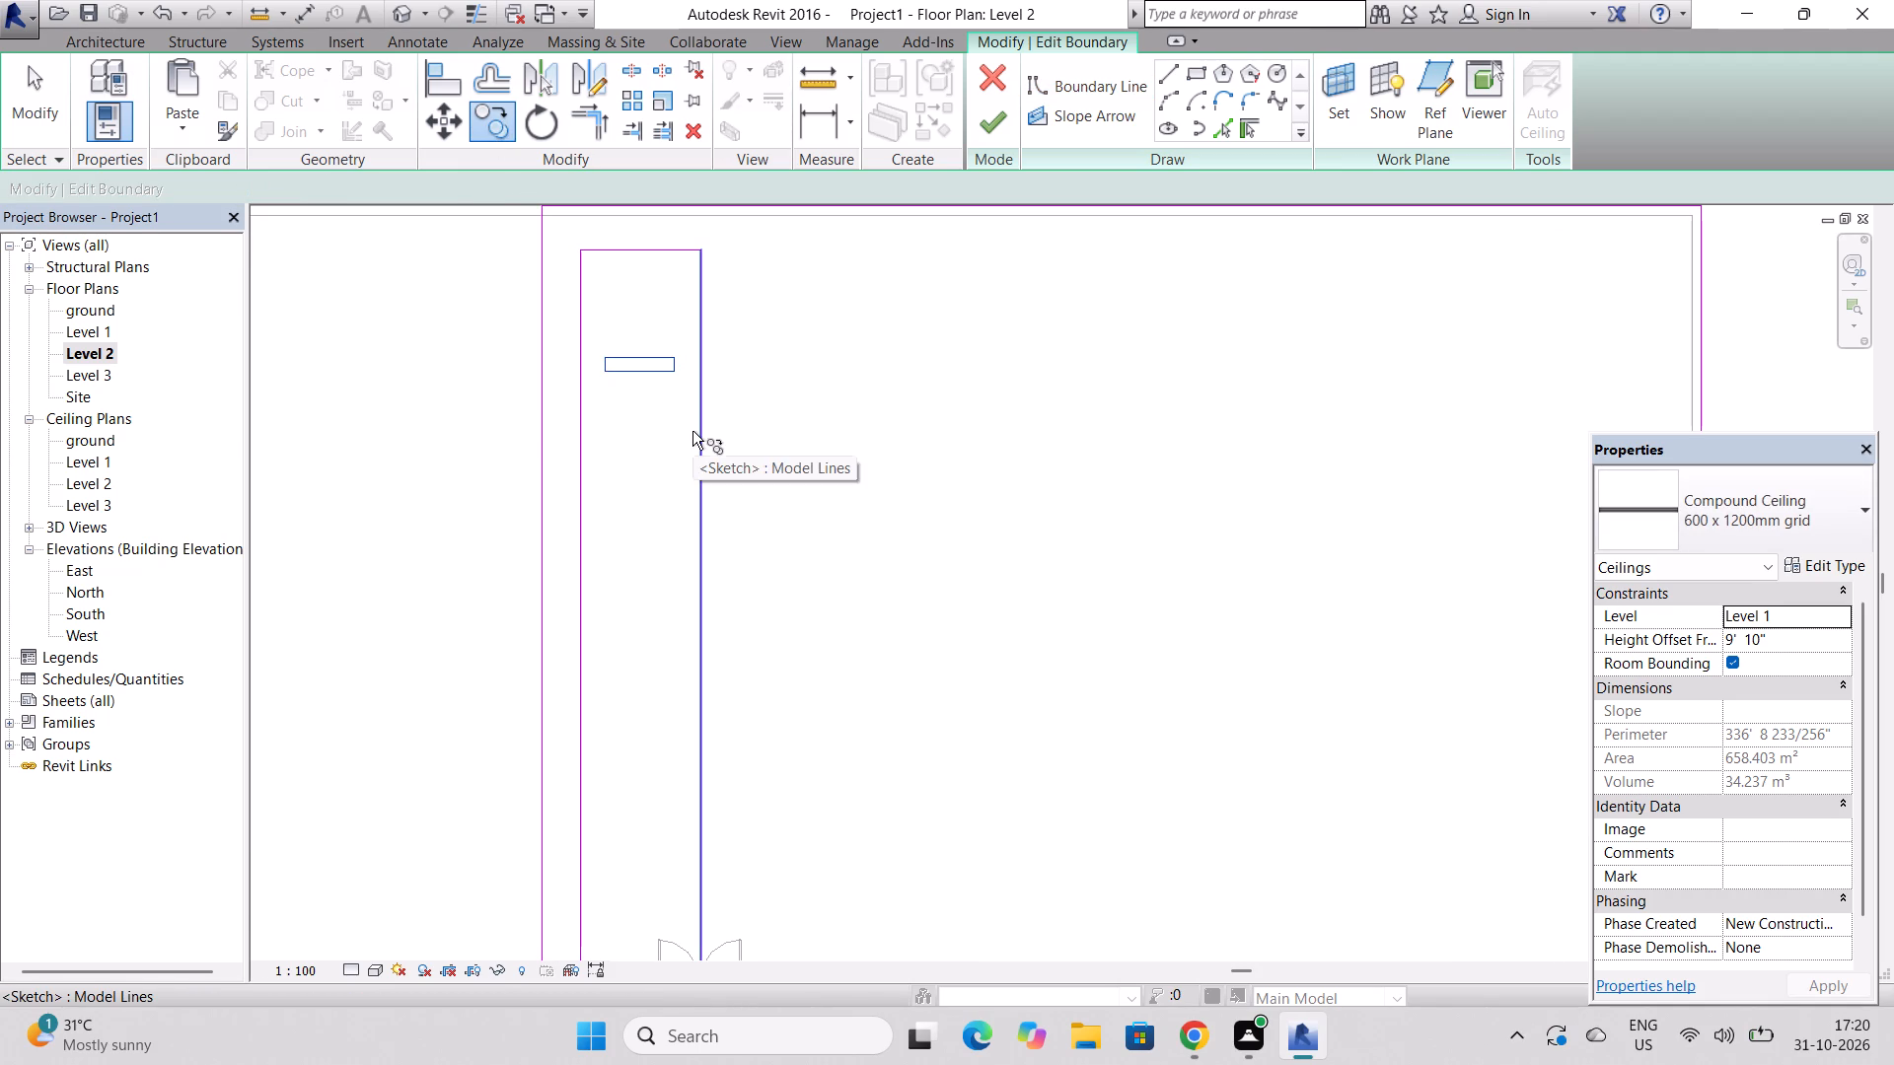
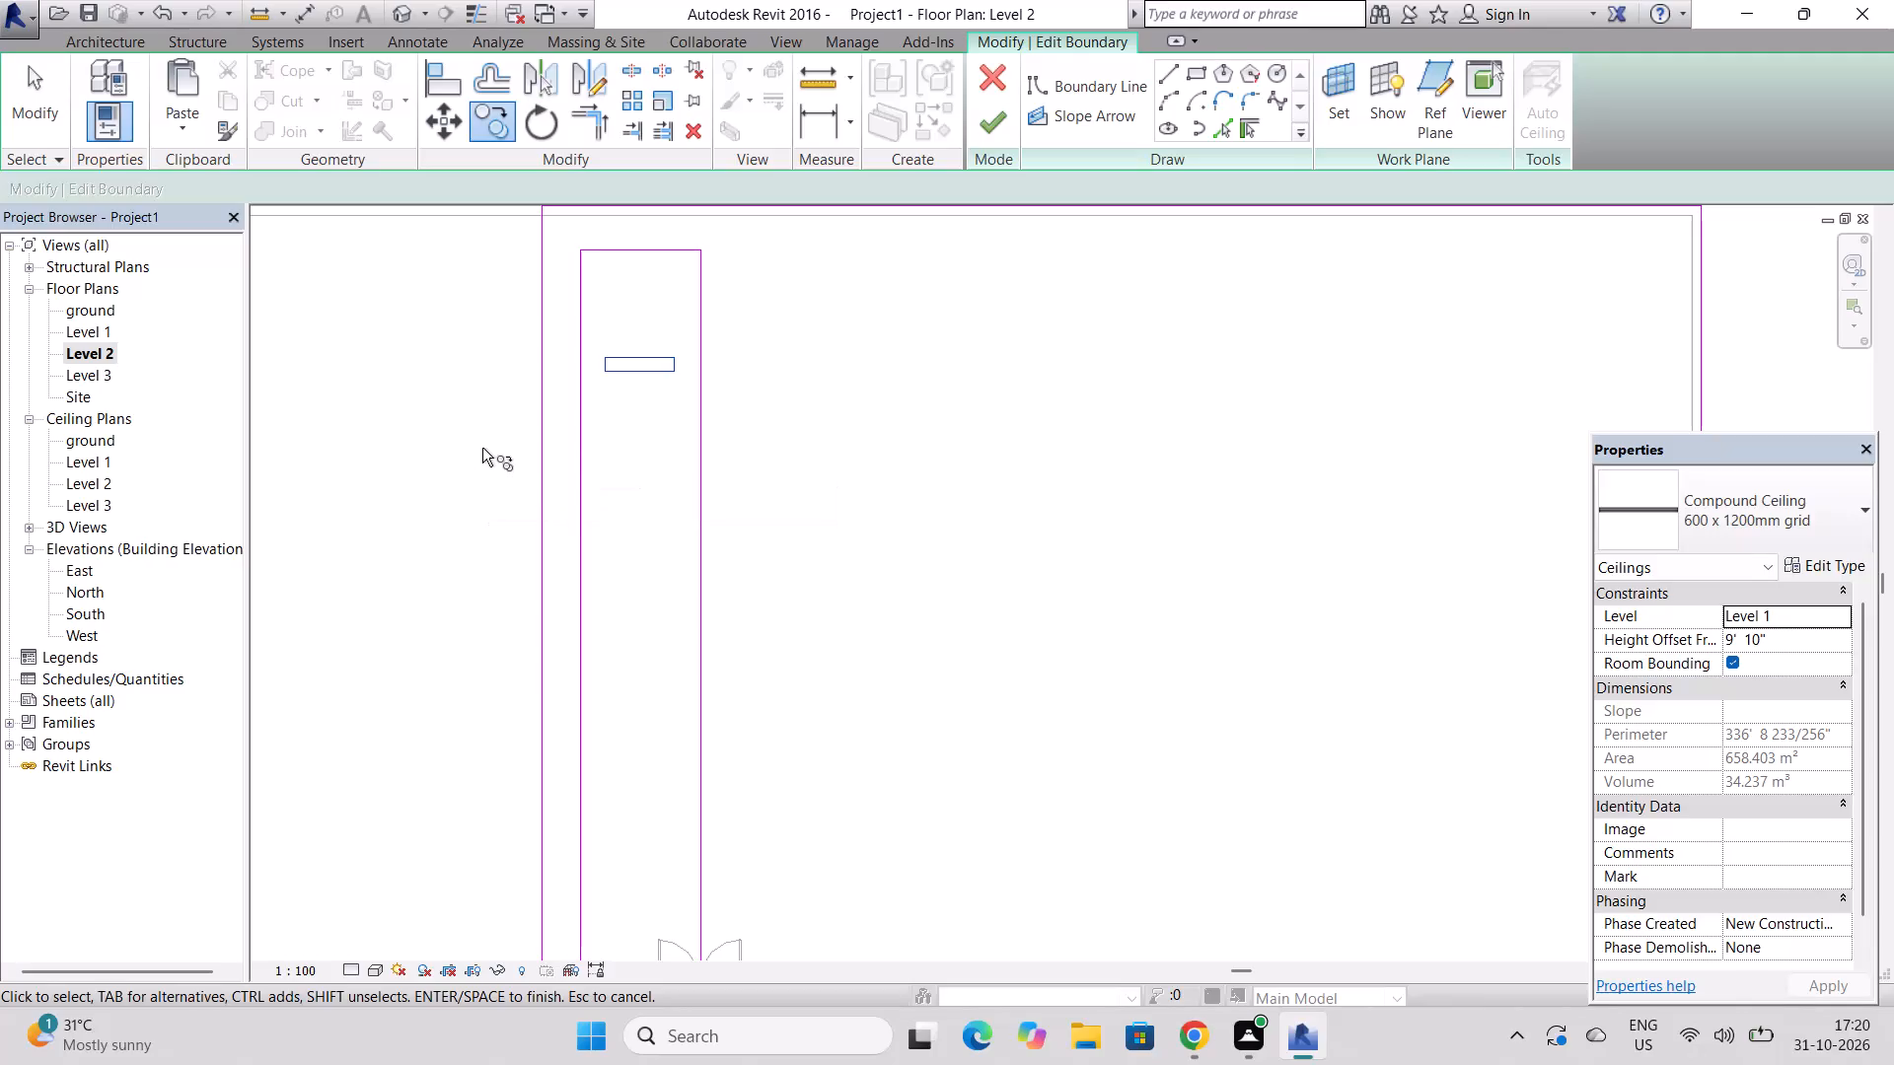
# Copy the small rectangle from its midpoint straight along the long opening toward the strip opening to place a second one.
pyautogui.write('o')
pyautogui.press('p')
pyautogui.press('Return')
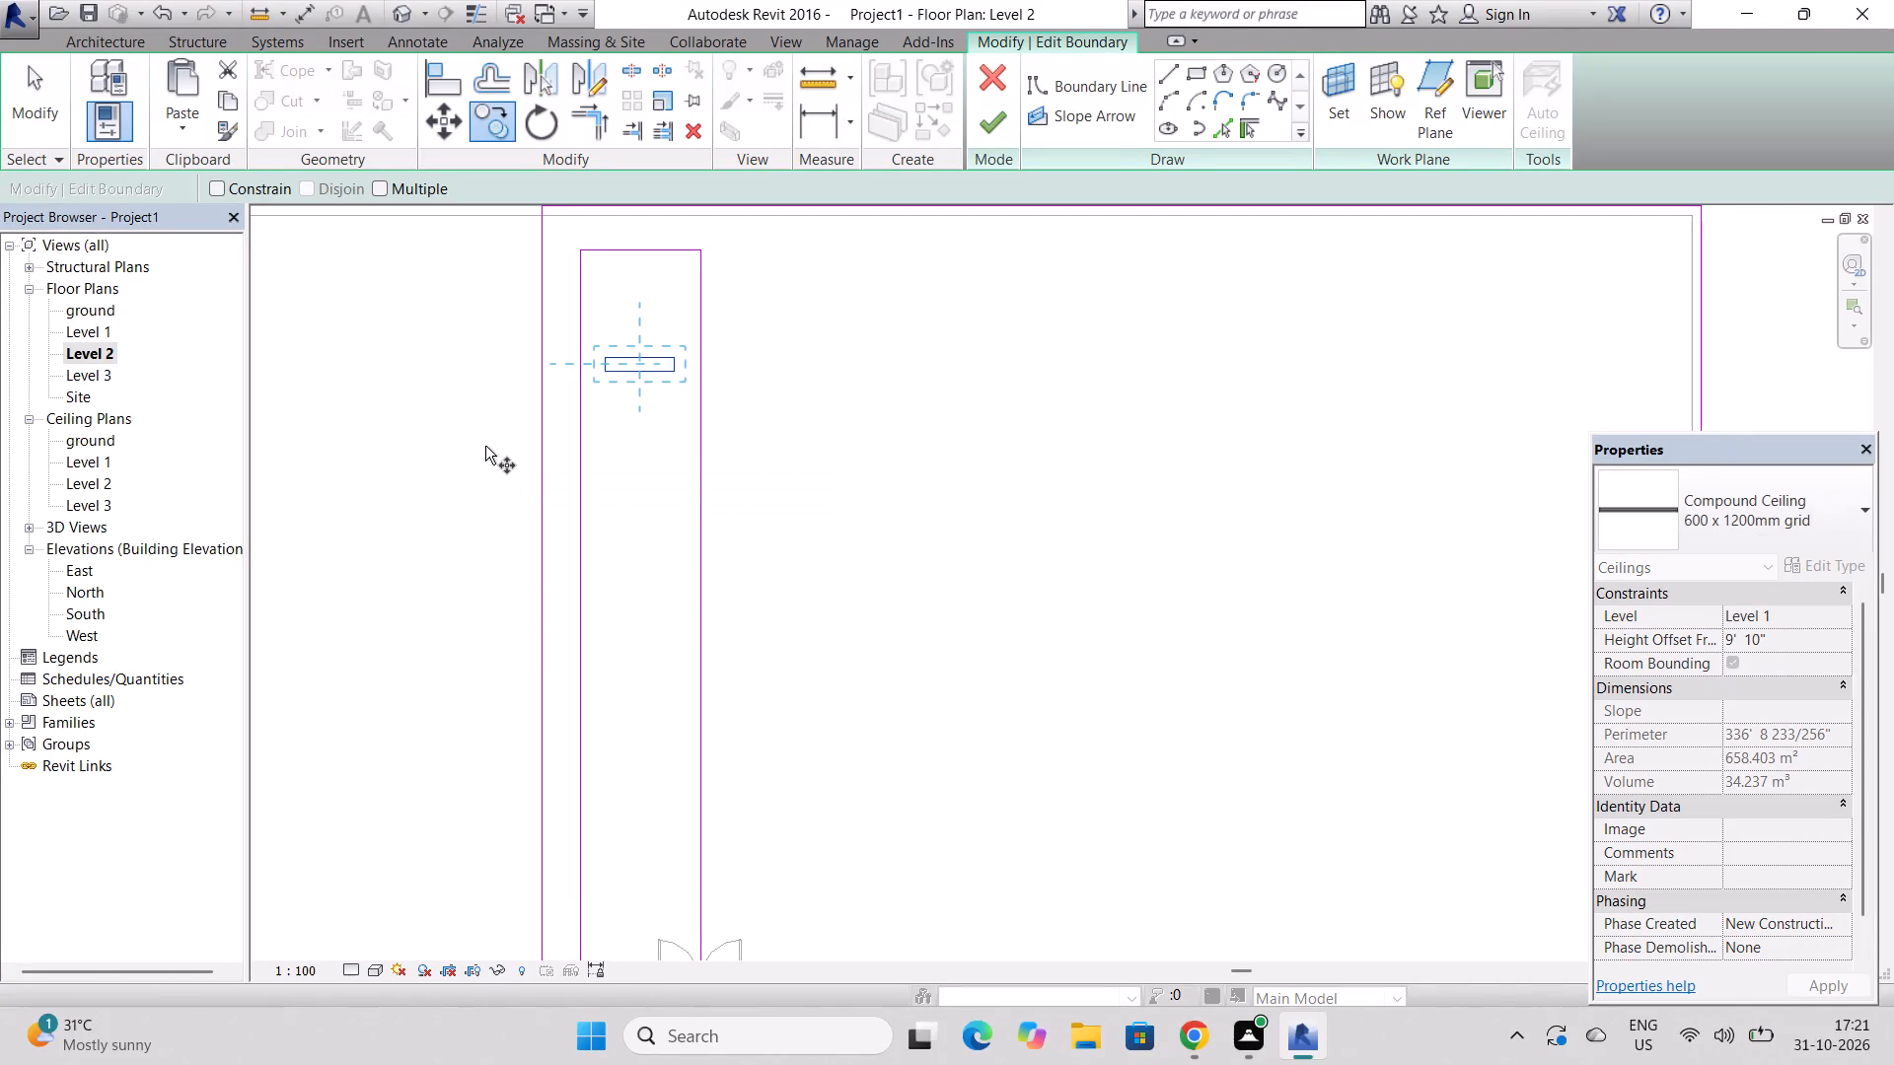
pyautogui.click(640, 362)
pyautogui.scroll(-5, 640, 362)
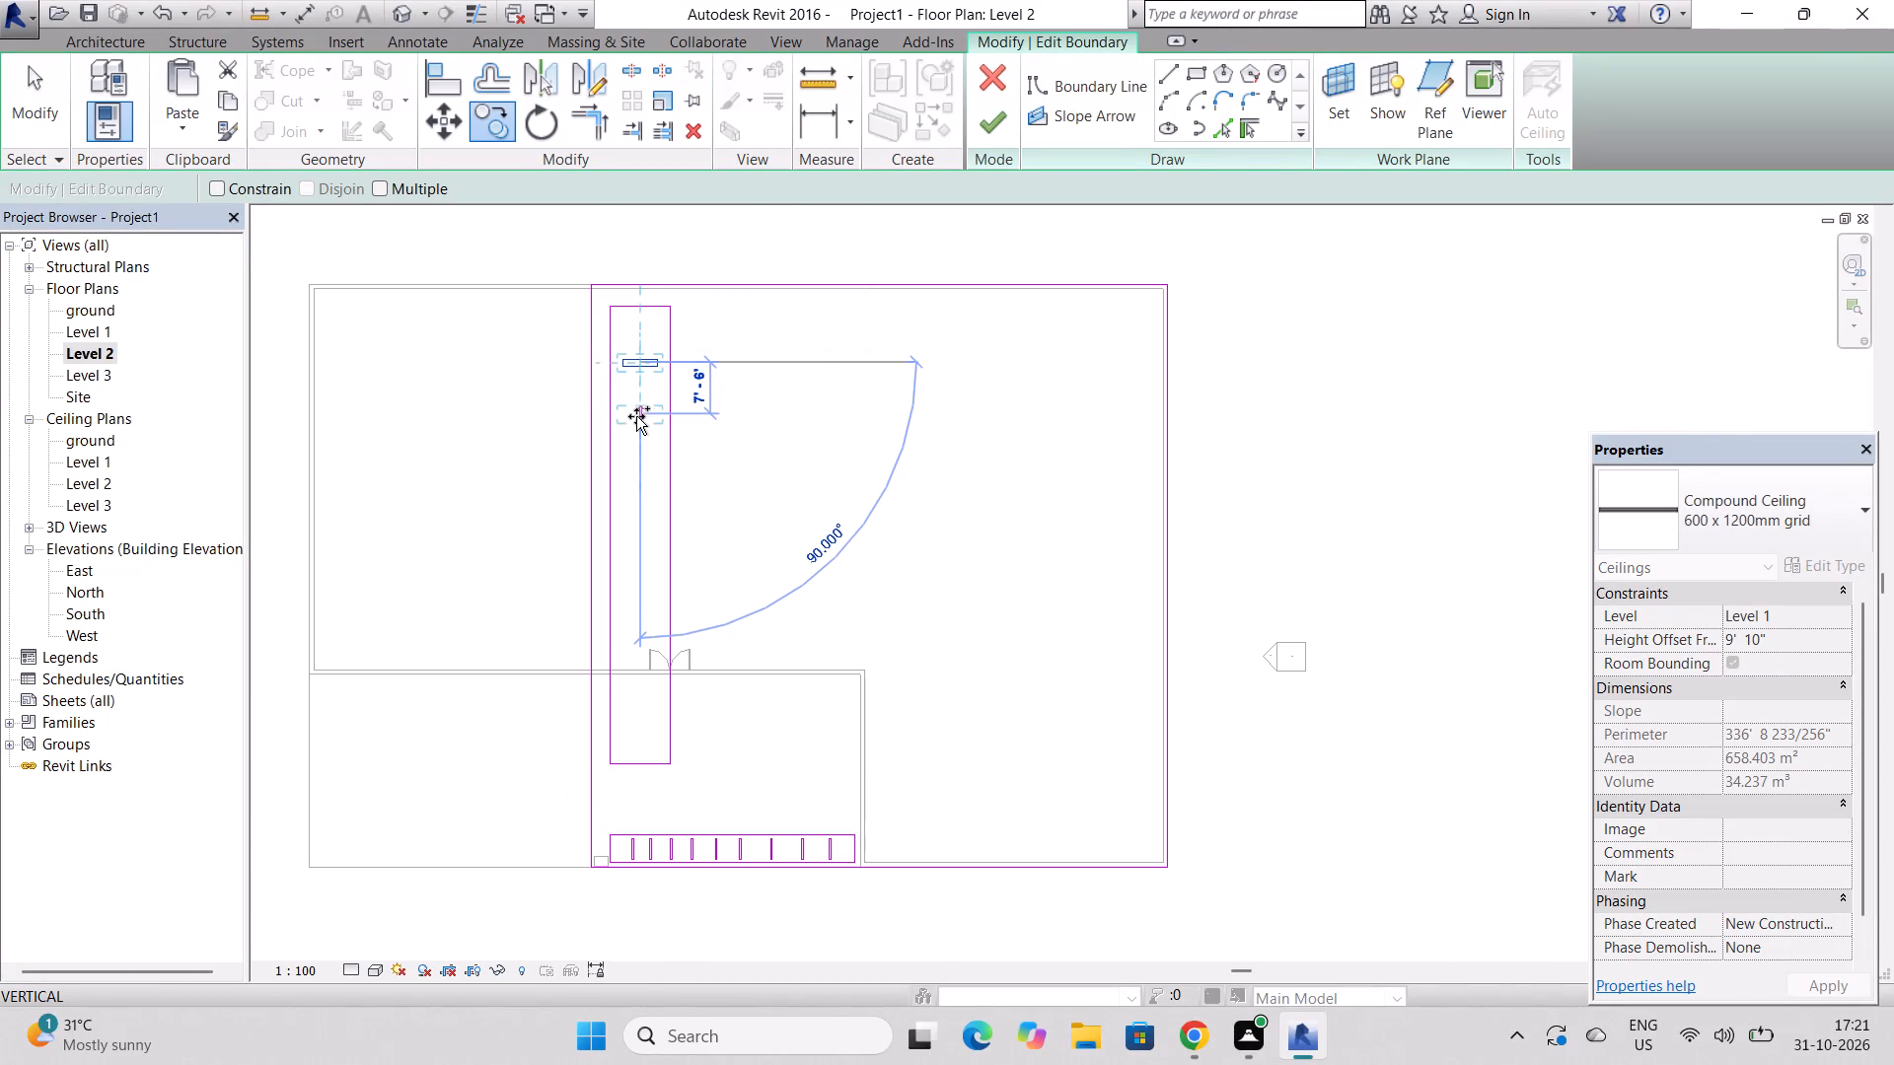
pyautogui.click(636, 425)
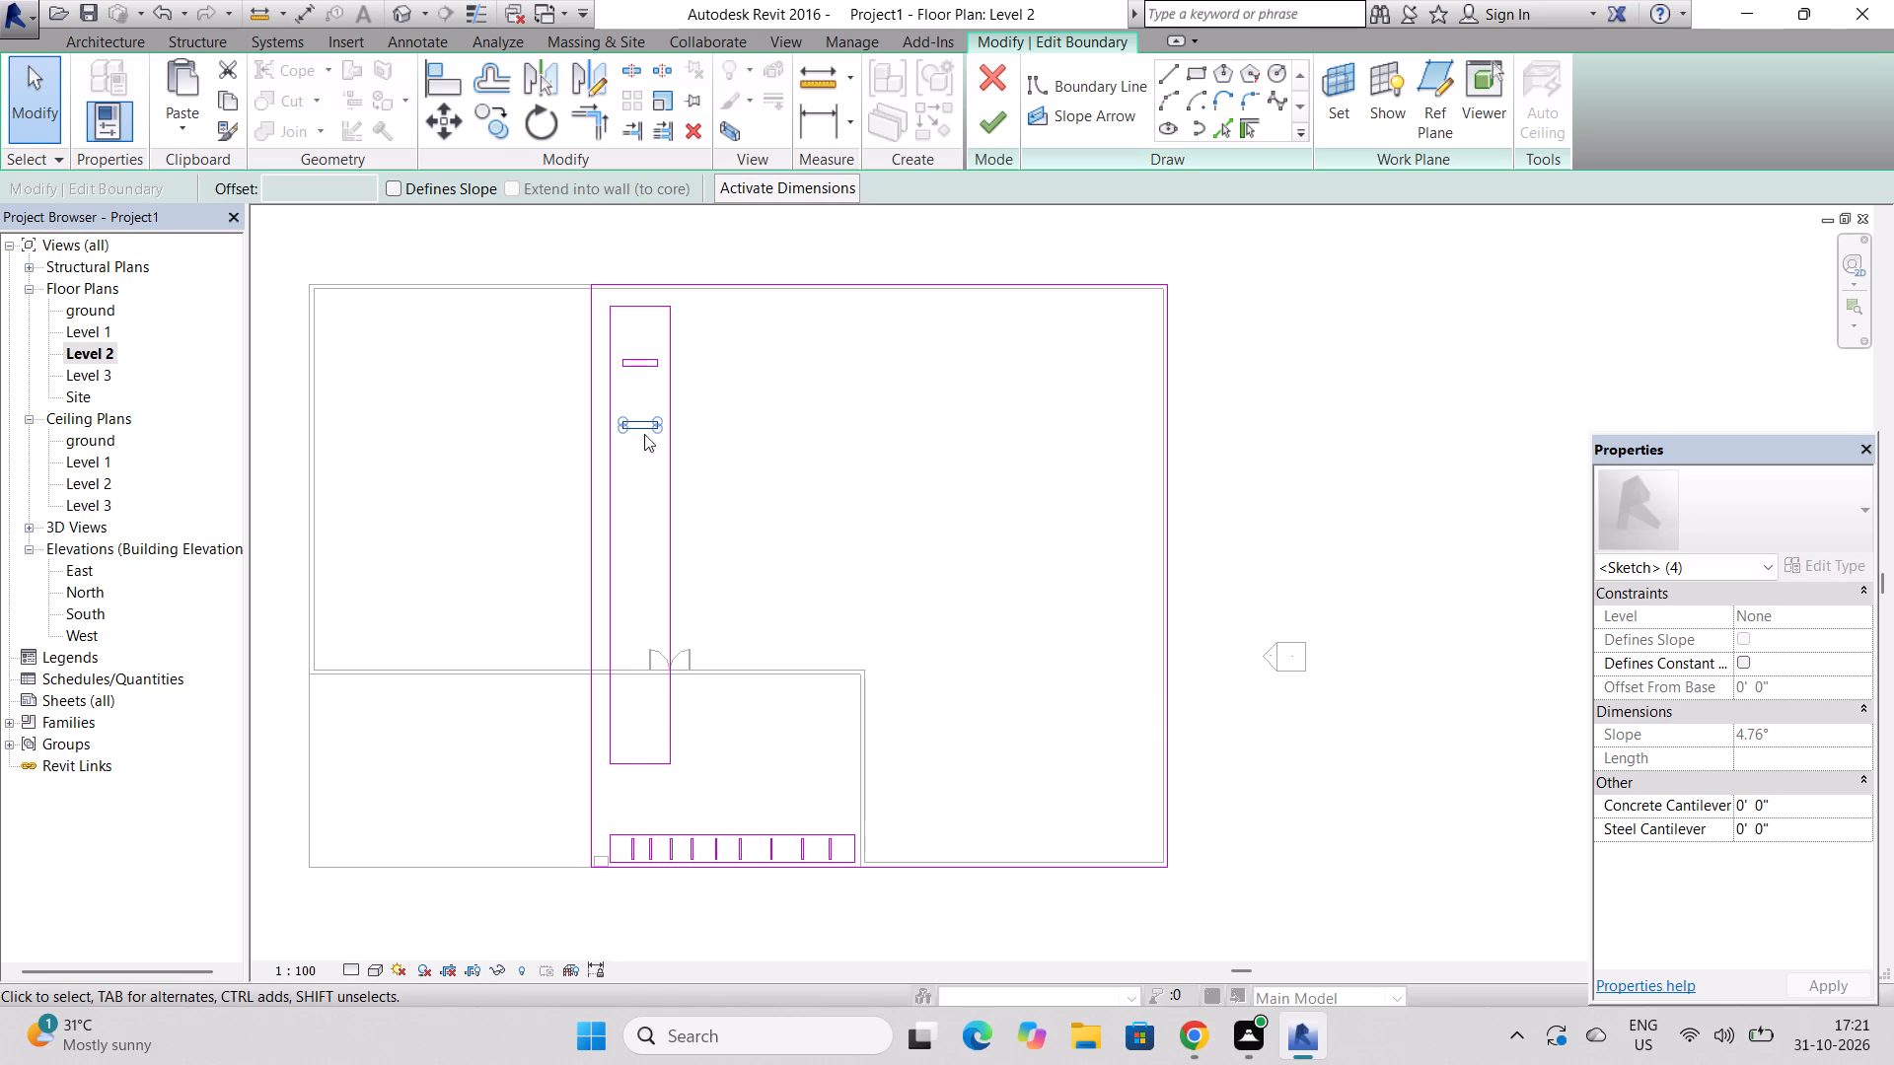
# Copy the second small rectangle from its midpoint about 11' 6" farther along the long opening to place a third one.
pyautogui.click(500, 126)
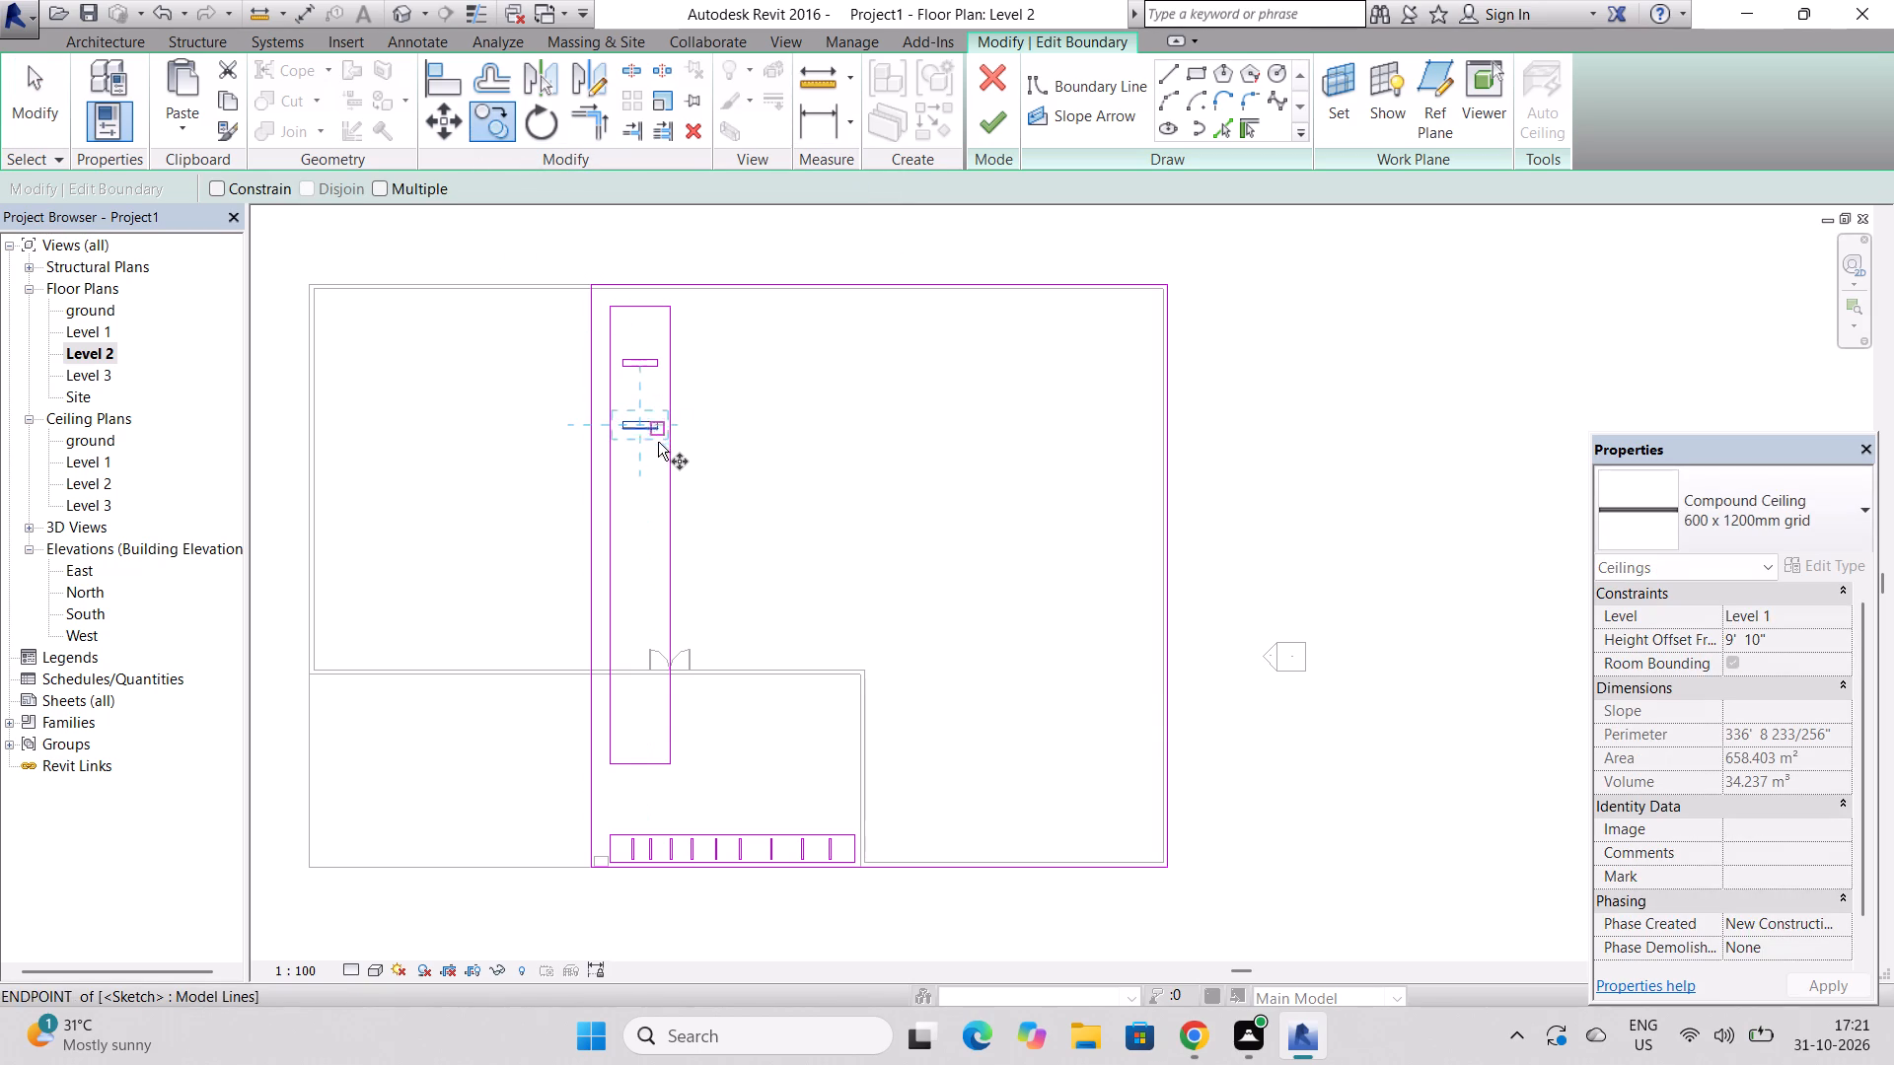
pyautogui.scroll(6, 659, 454)
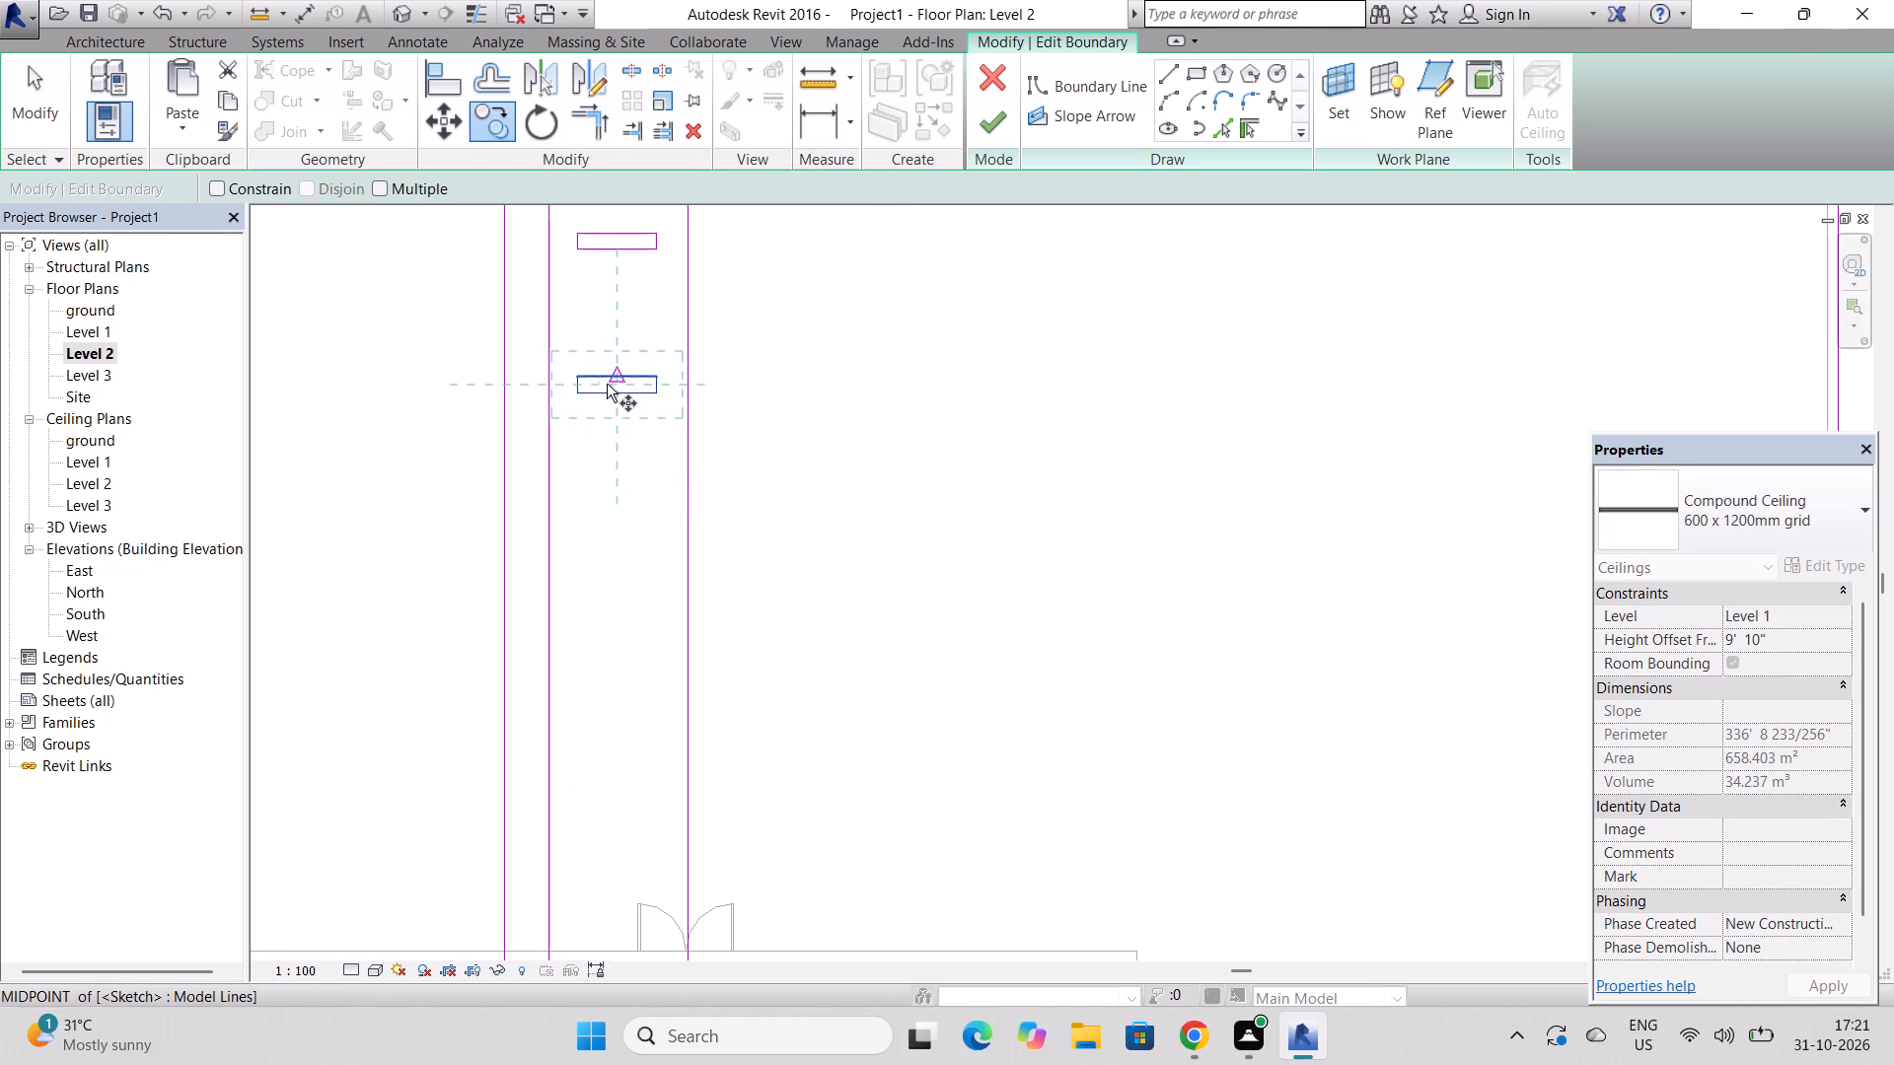
pyautogui.click(615, 384)
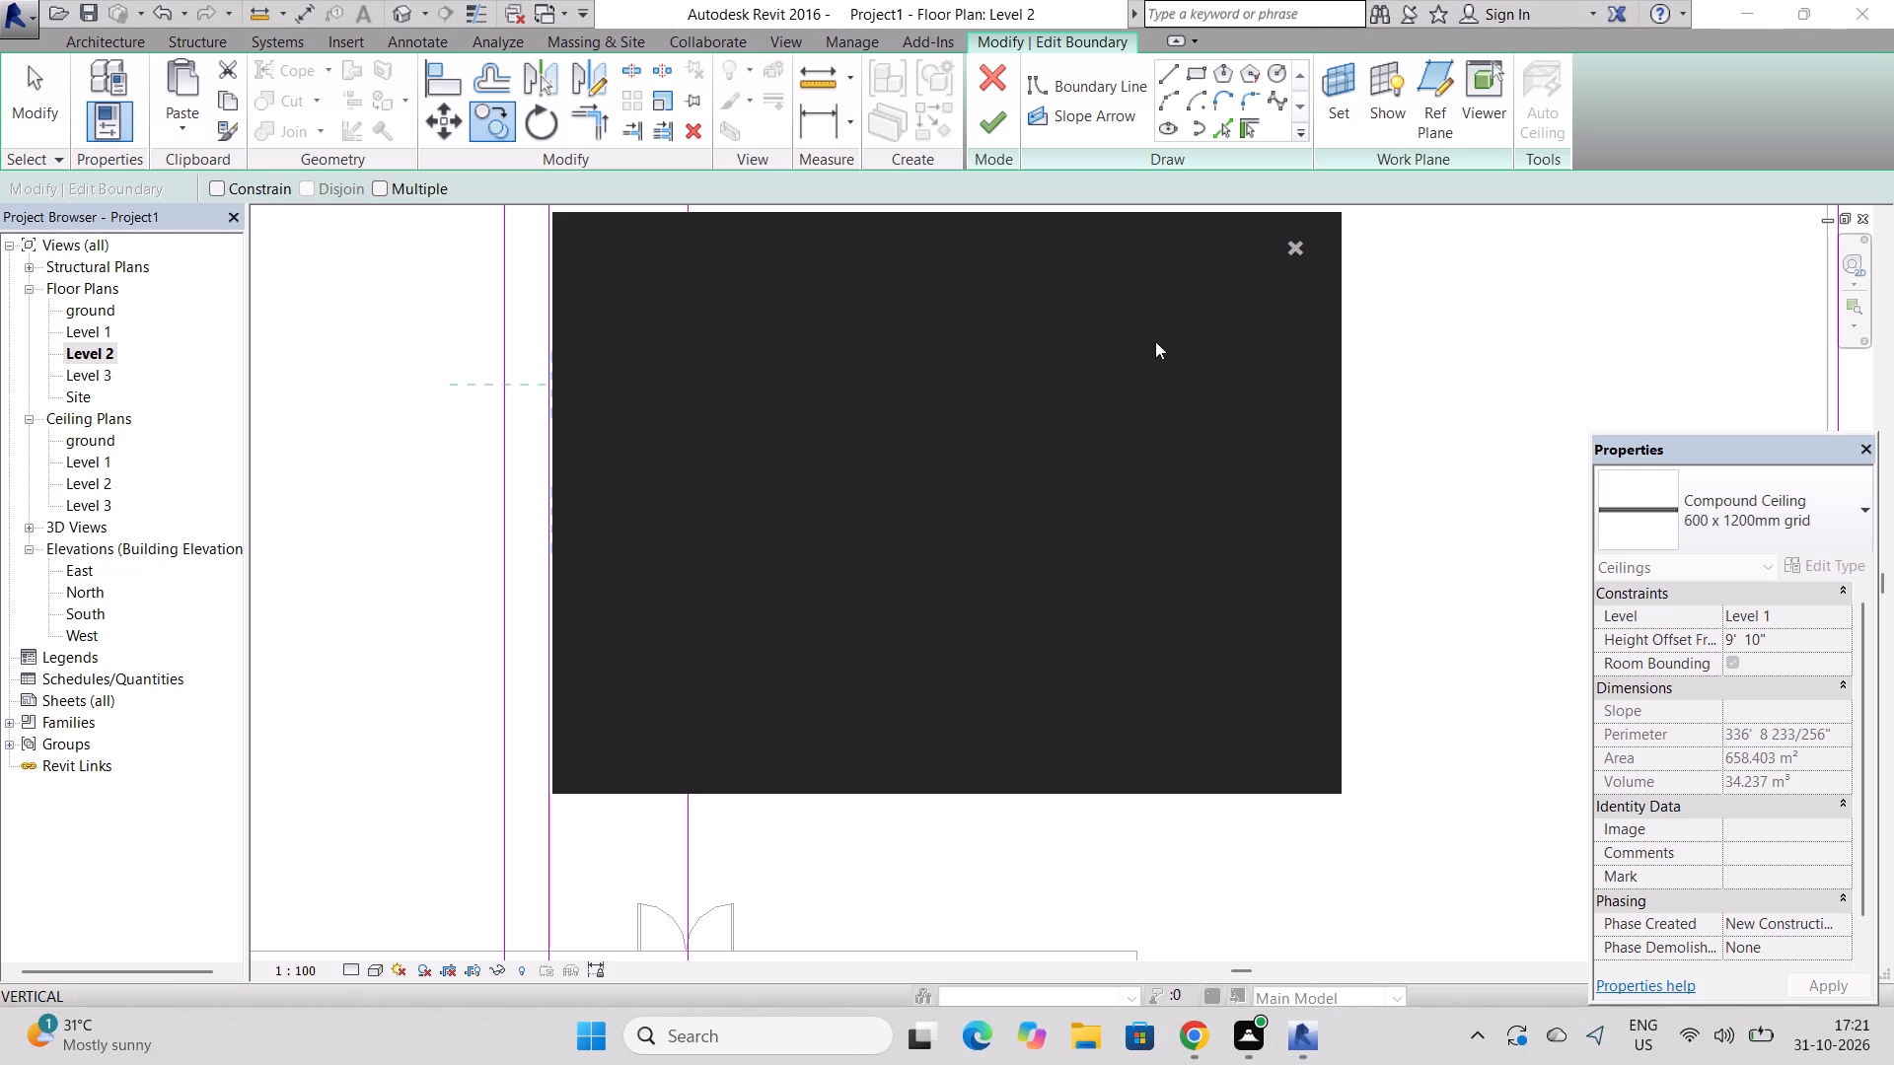
pyautogui.click(1291, 241)
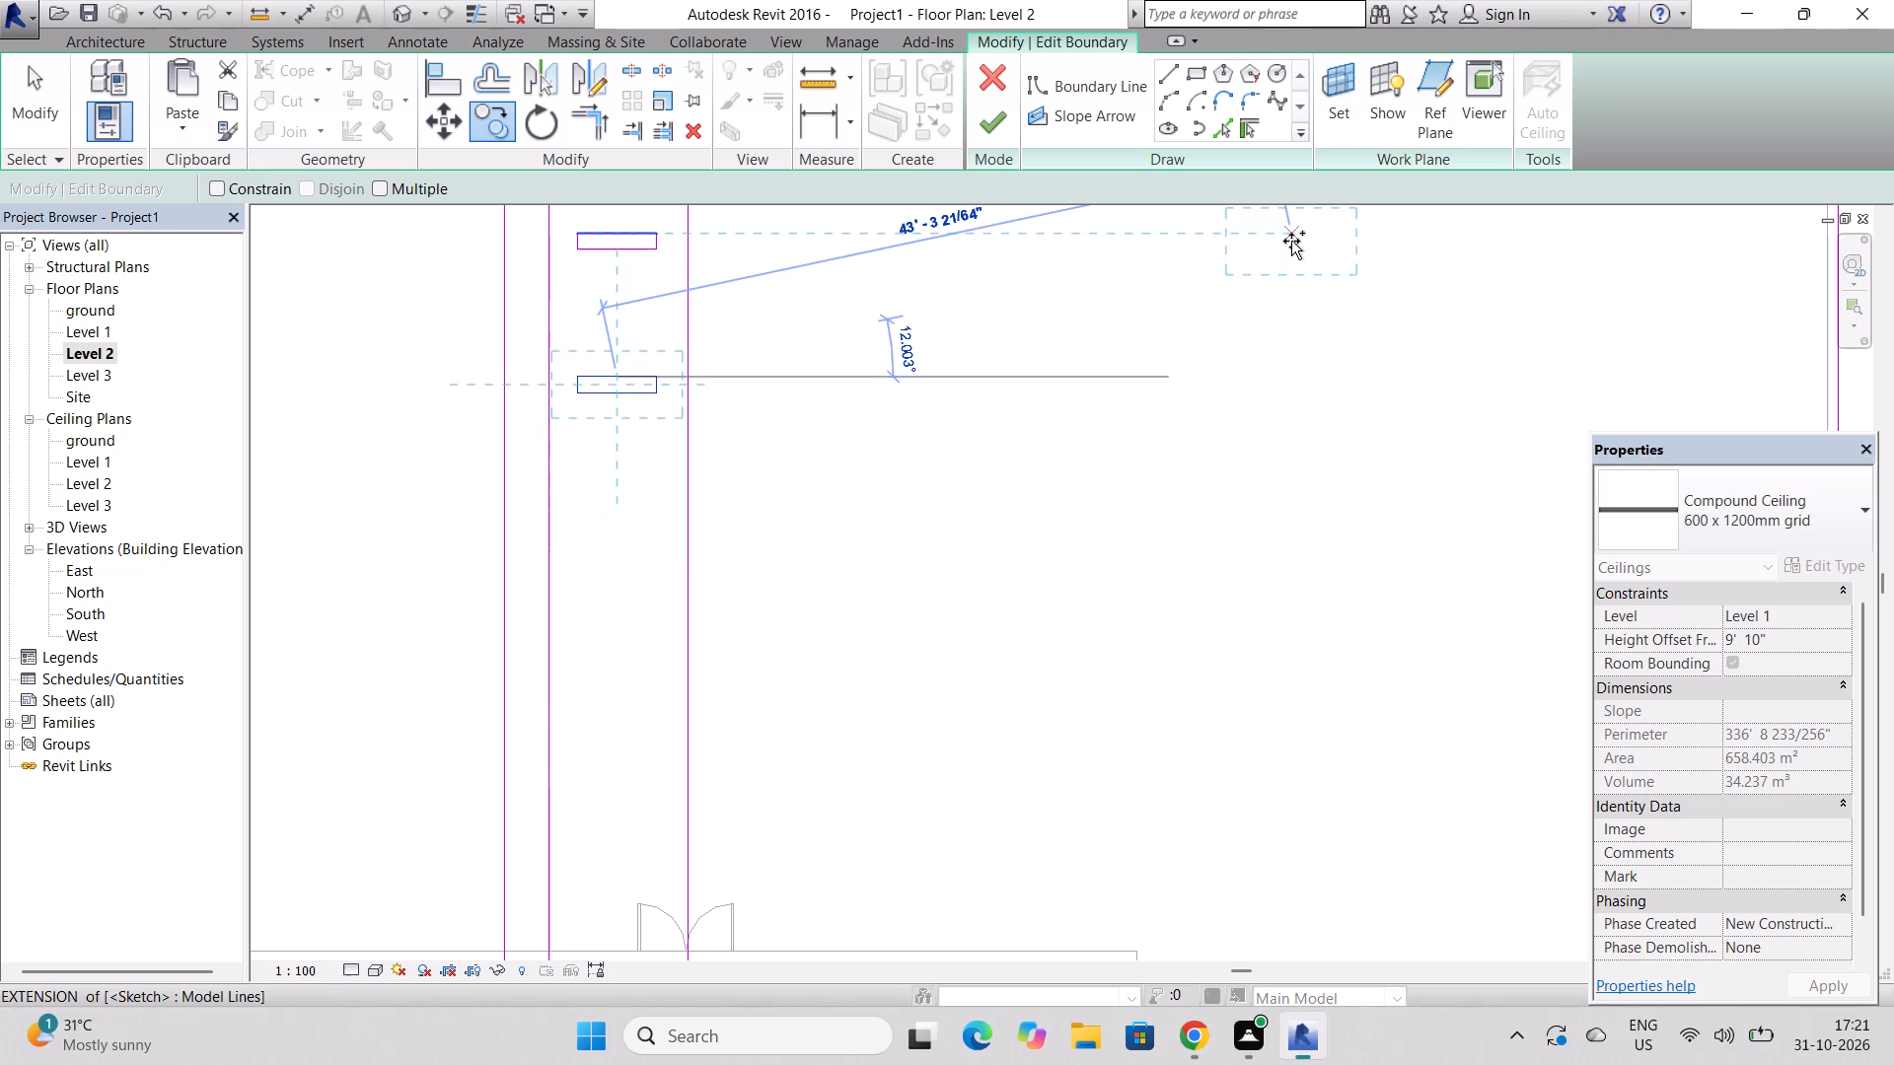
pyautogui.scroll(-2, 616, 471)
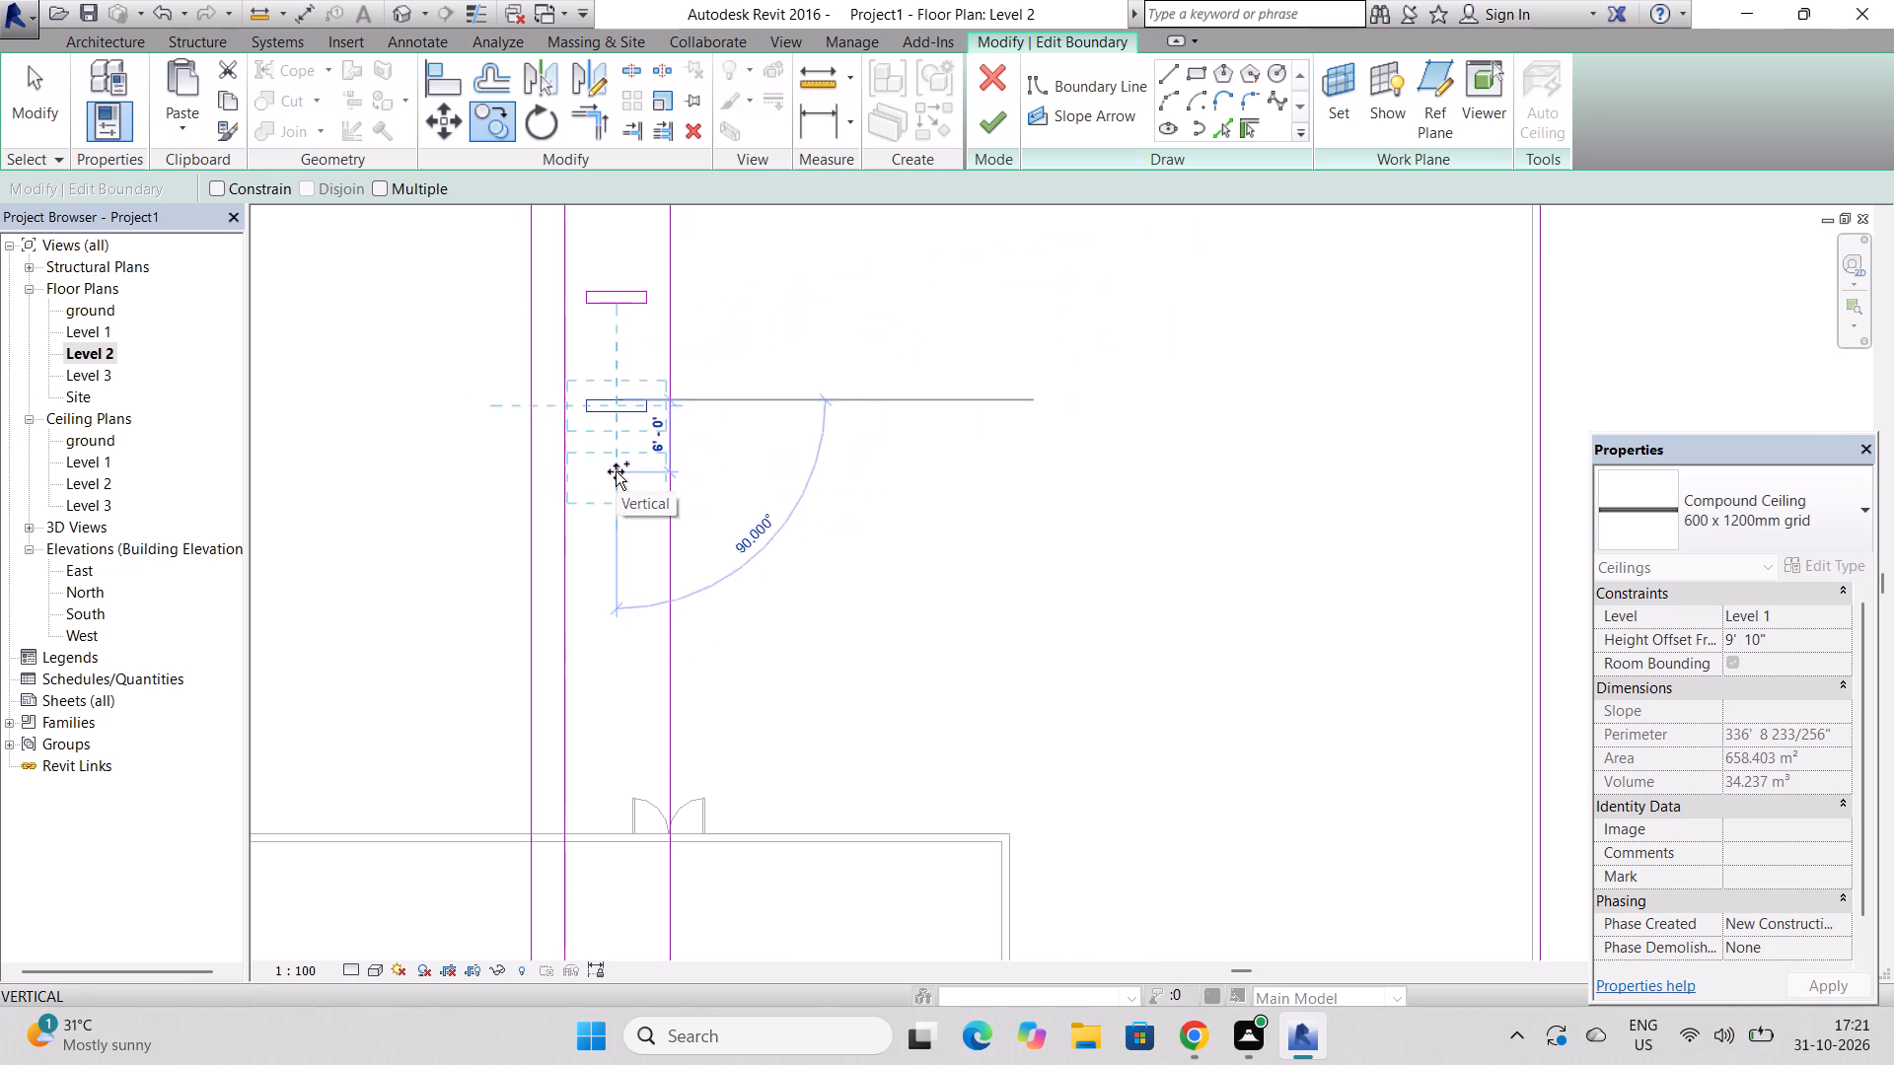
pyautogui.scroll(-2, 618, 467)
pyautogui.scroll(3, 619, 522)
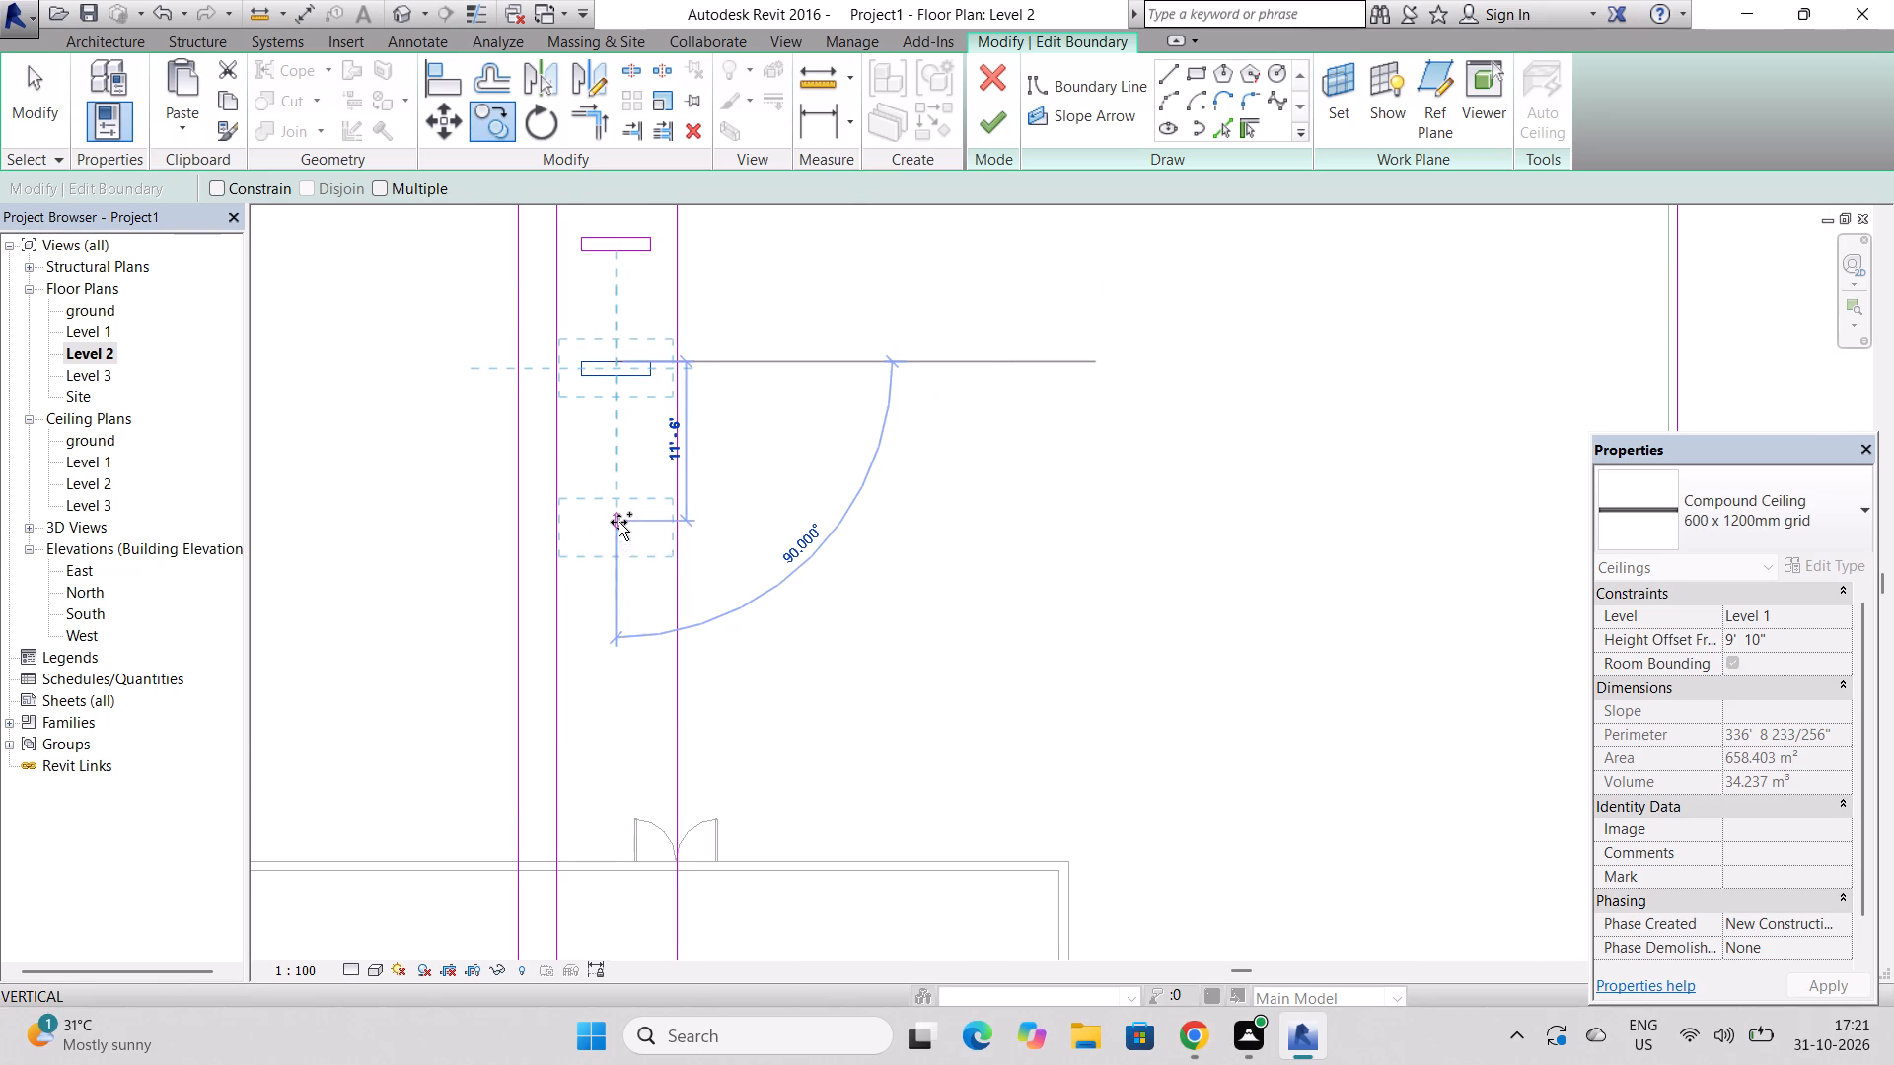
# Copy the third small rectangle farther along the long opening to place a fourth one between it and the double door.
pyautogui.scroll(-3, 655, 444)
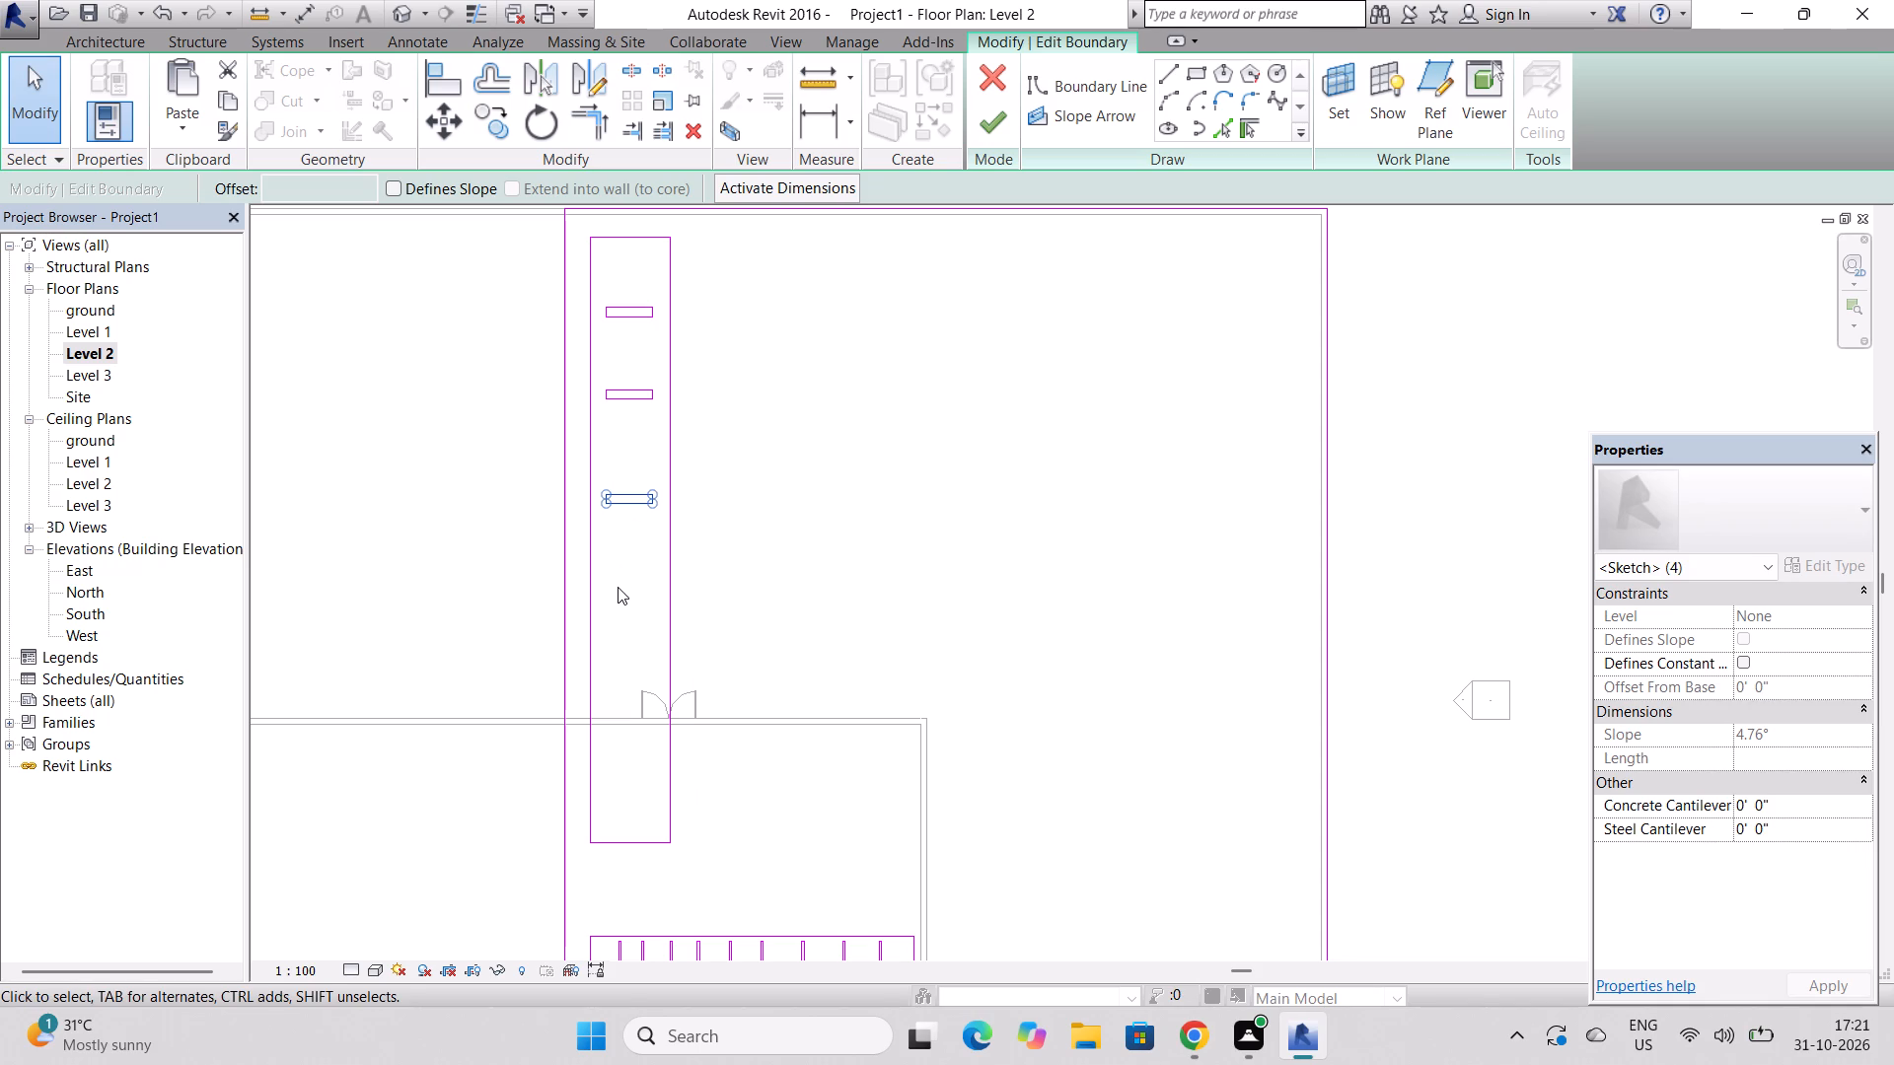
pyautogui.write('cop')
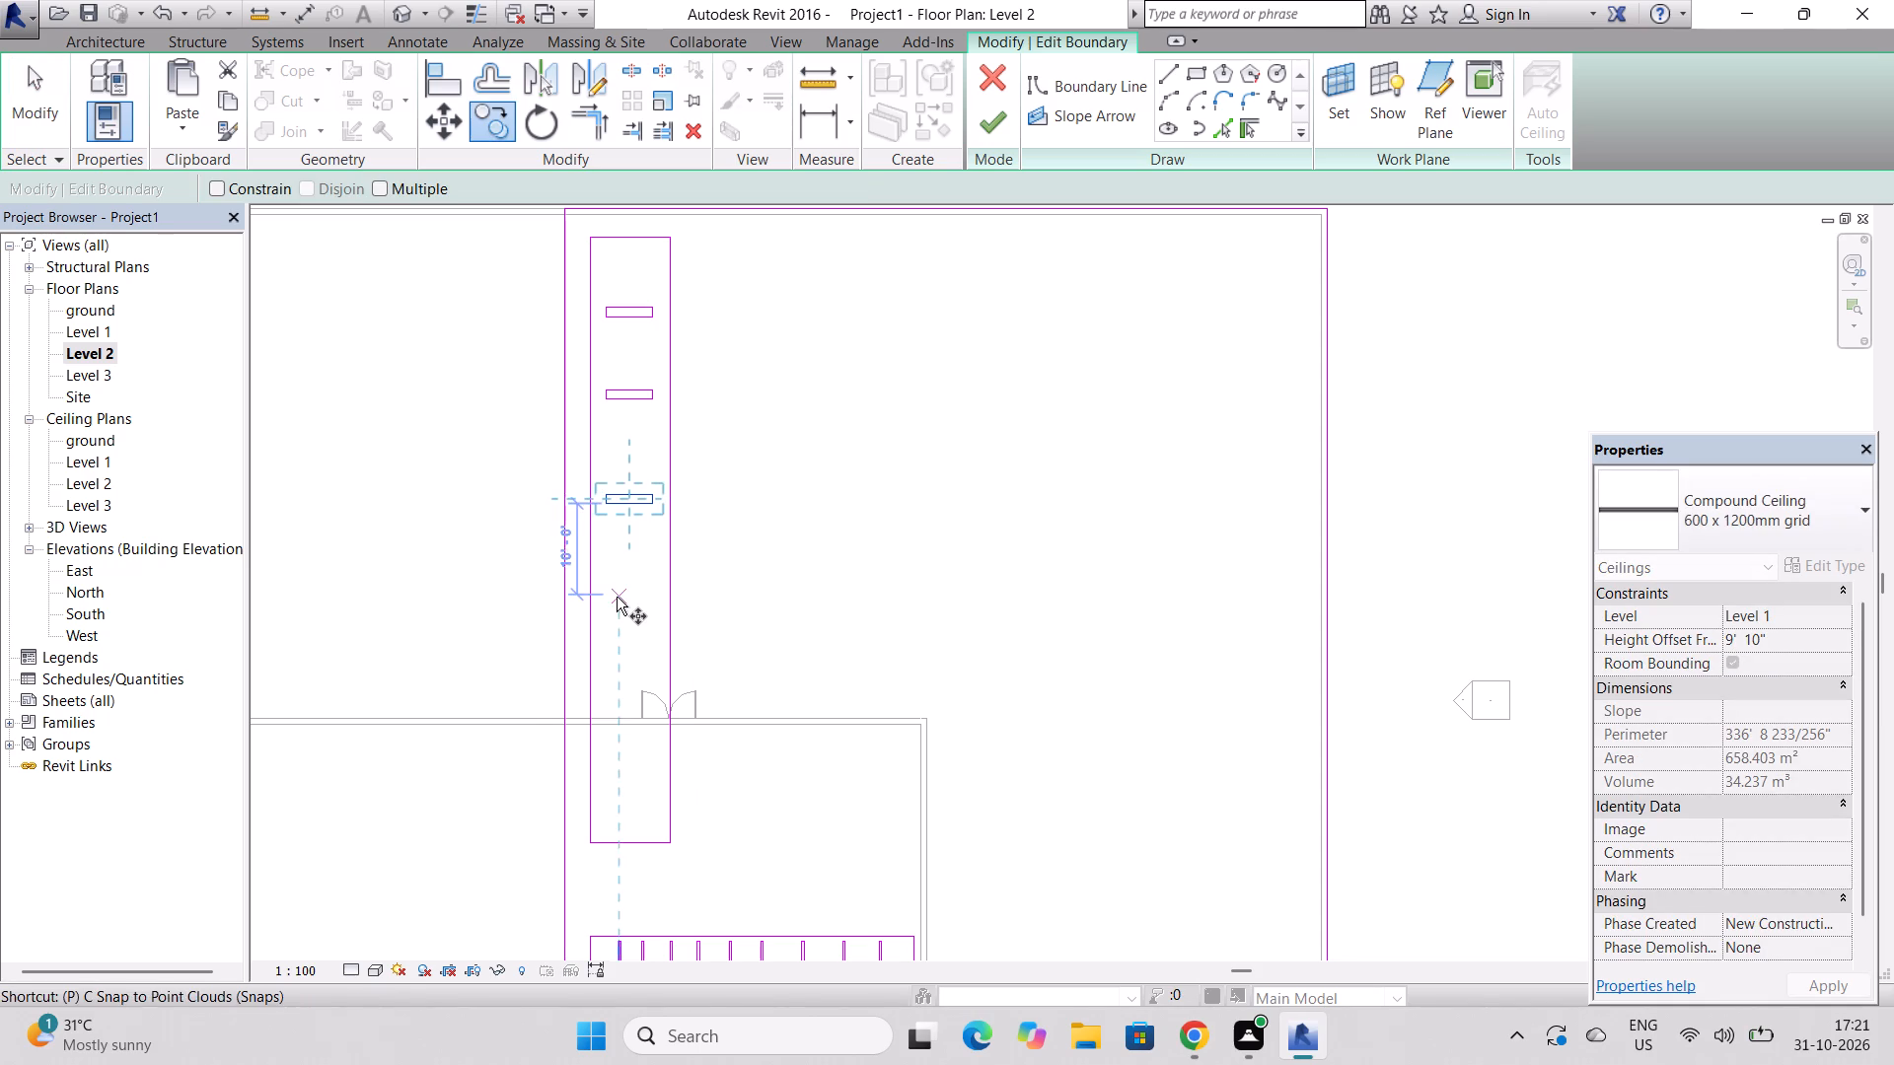
pyautogui.press('Return')
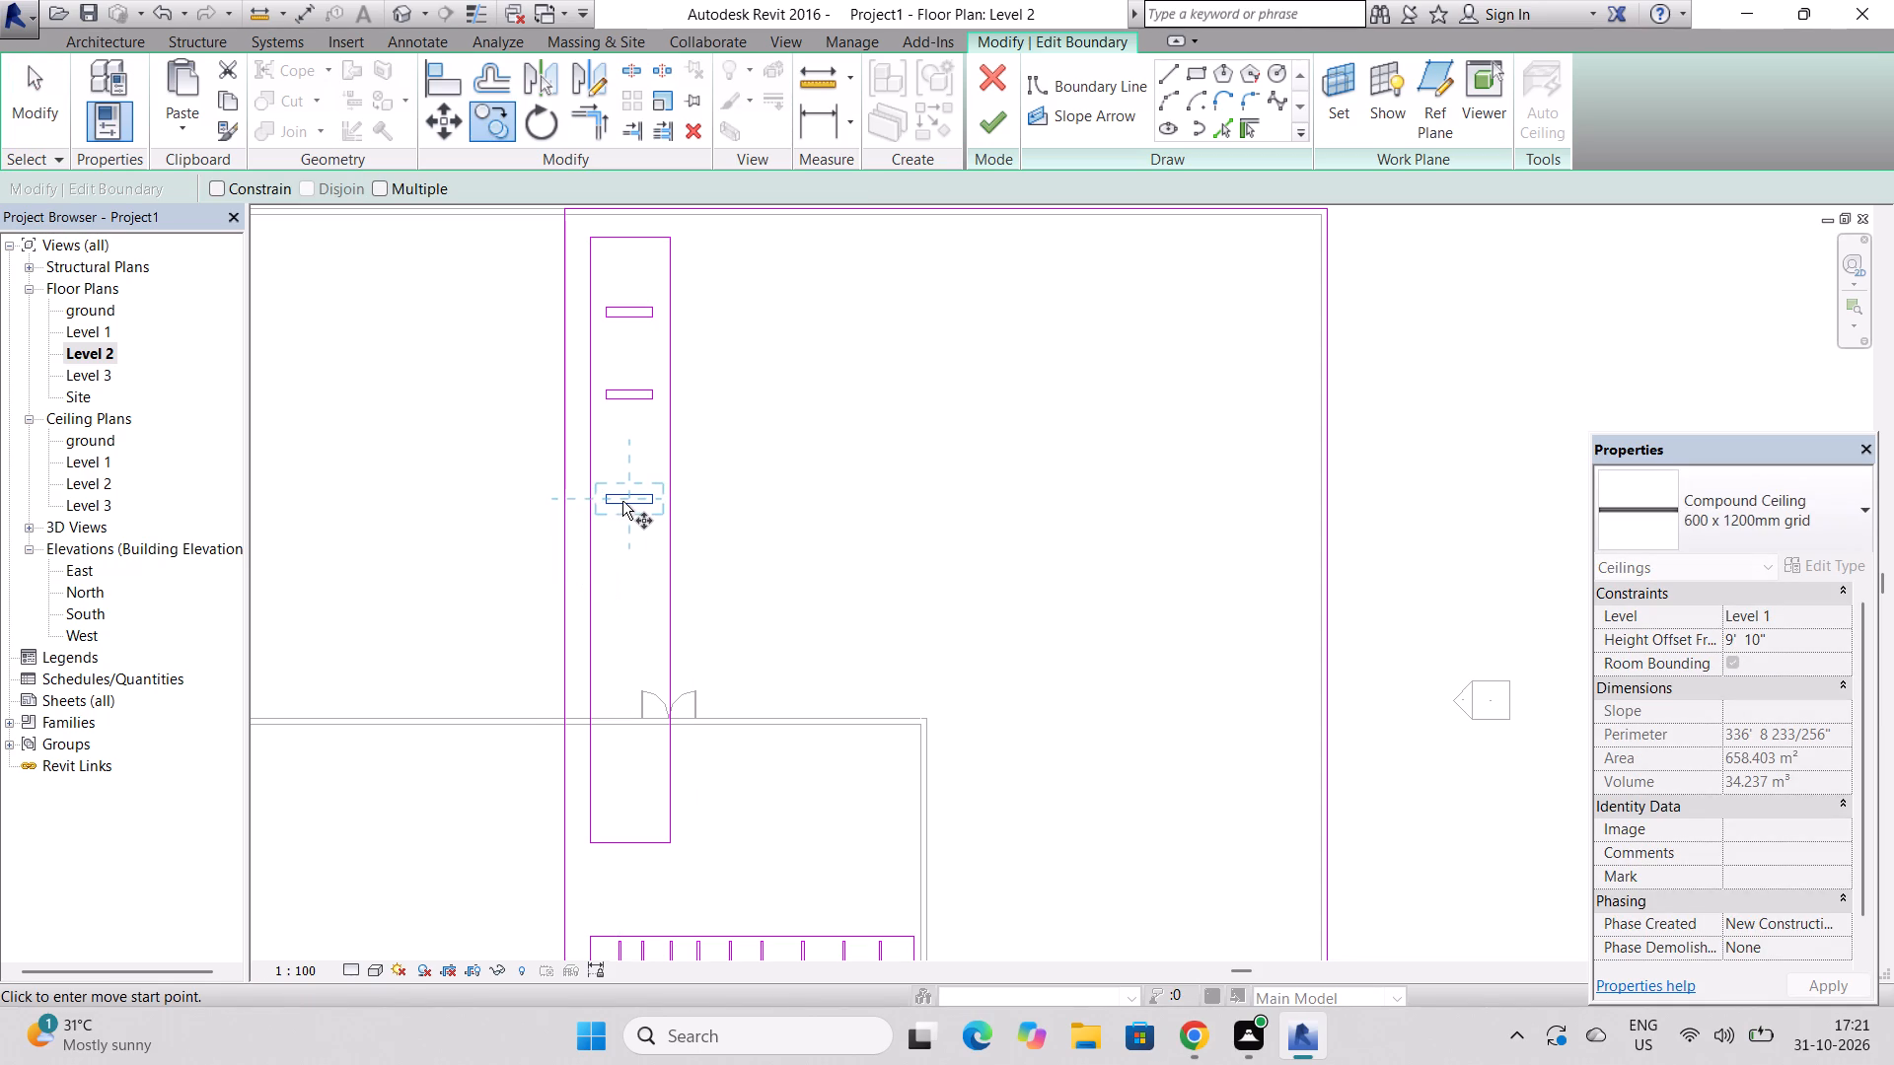
pyautogui.click(633, 500)
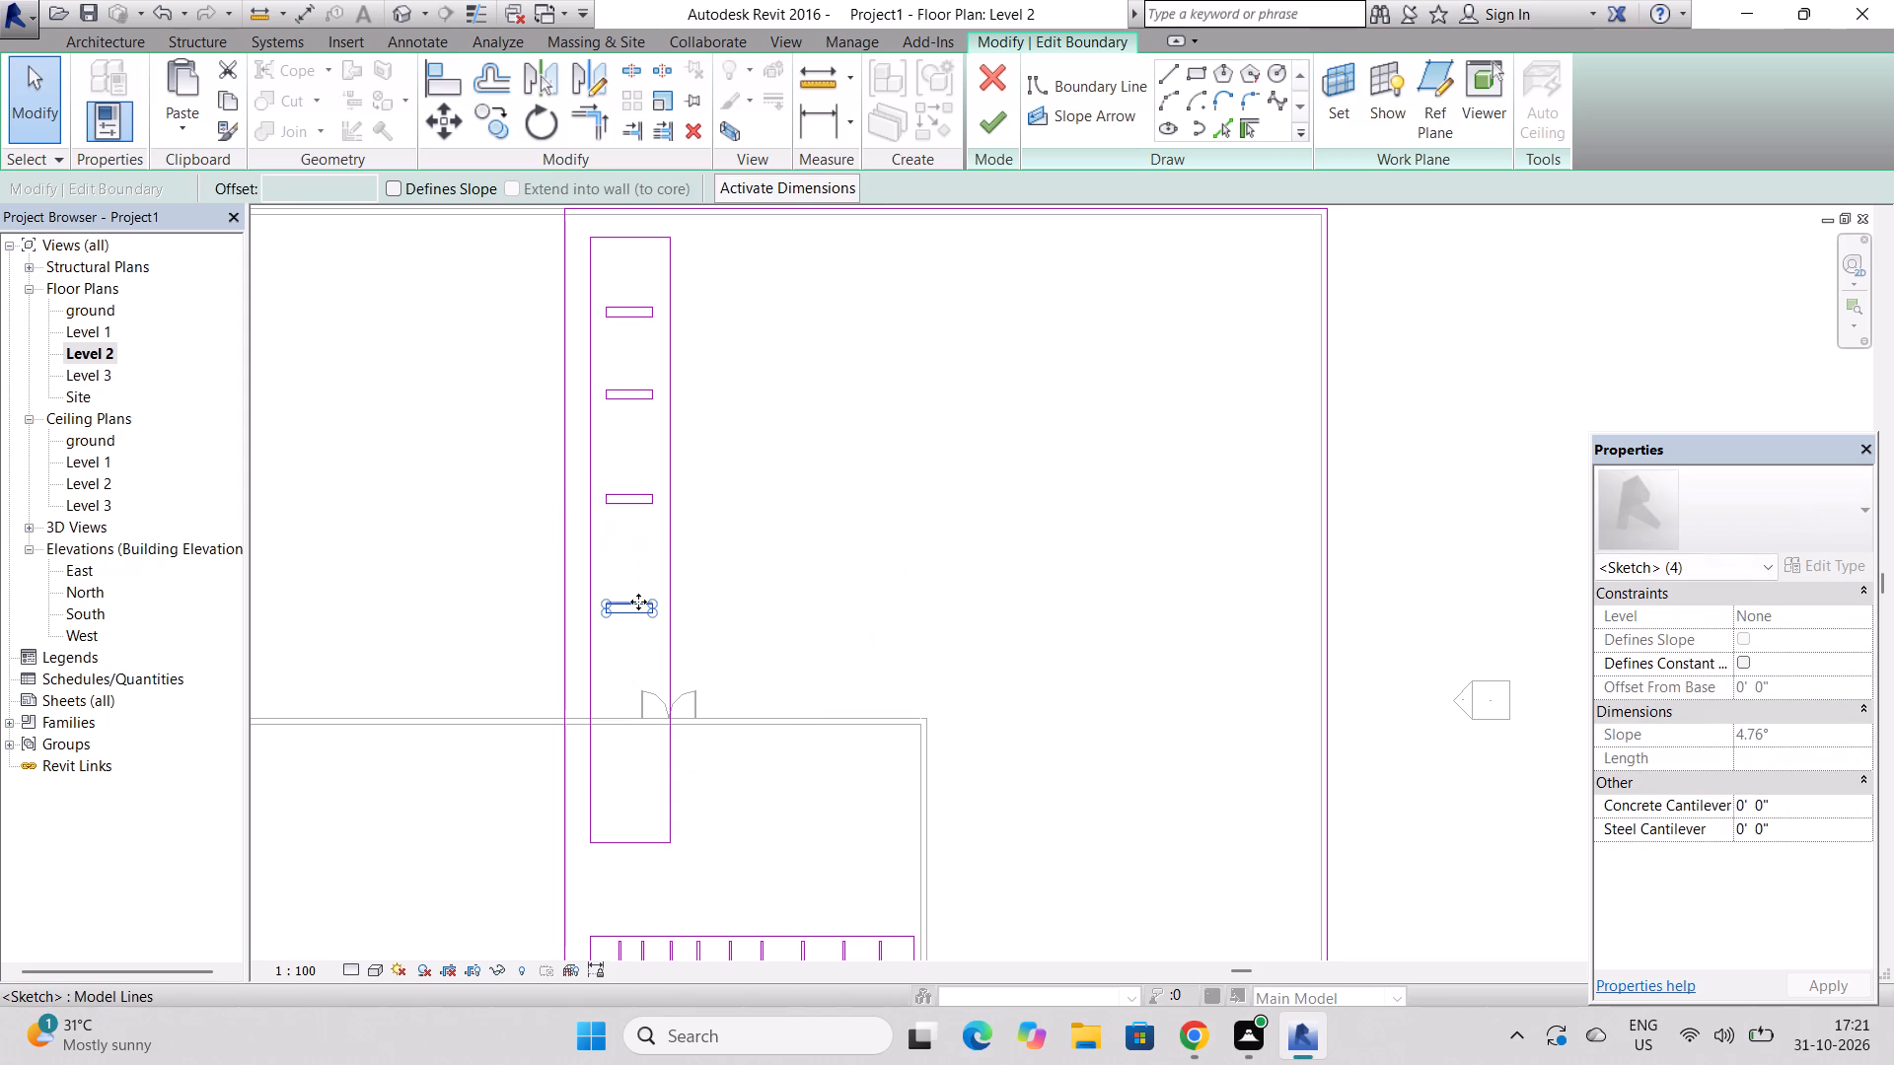
# Copy the fourth small rectangle farther along the long opening to place a fifth one at the wall beside the double door.
pyautogui.press('c')
pyautogui.write('op')
pyautogui.press('Return')
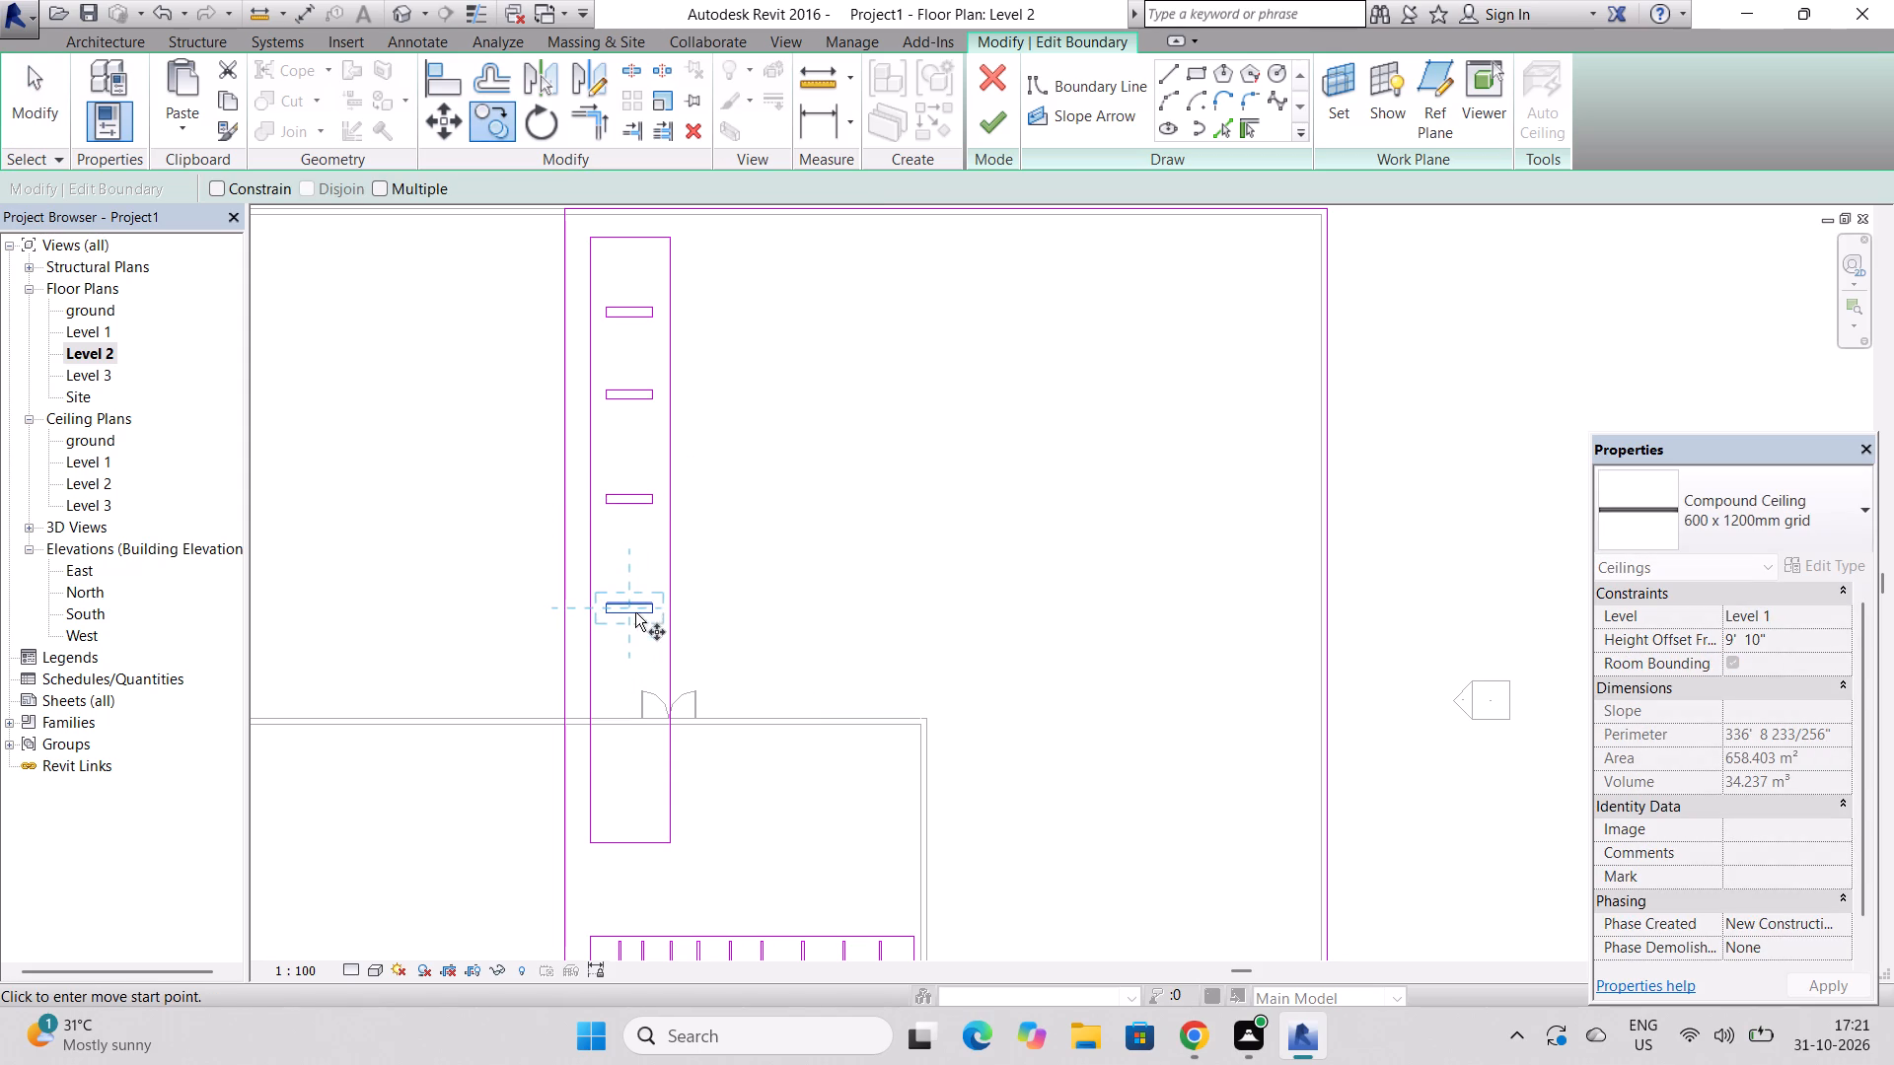
pyautogui.click(628, 608)
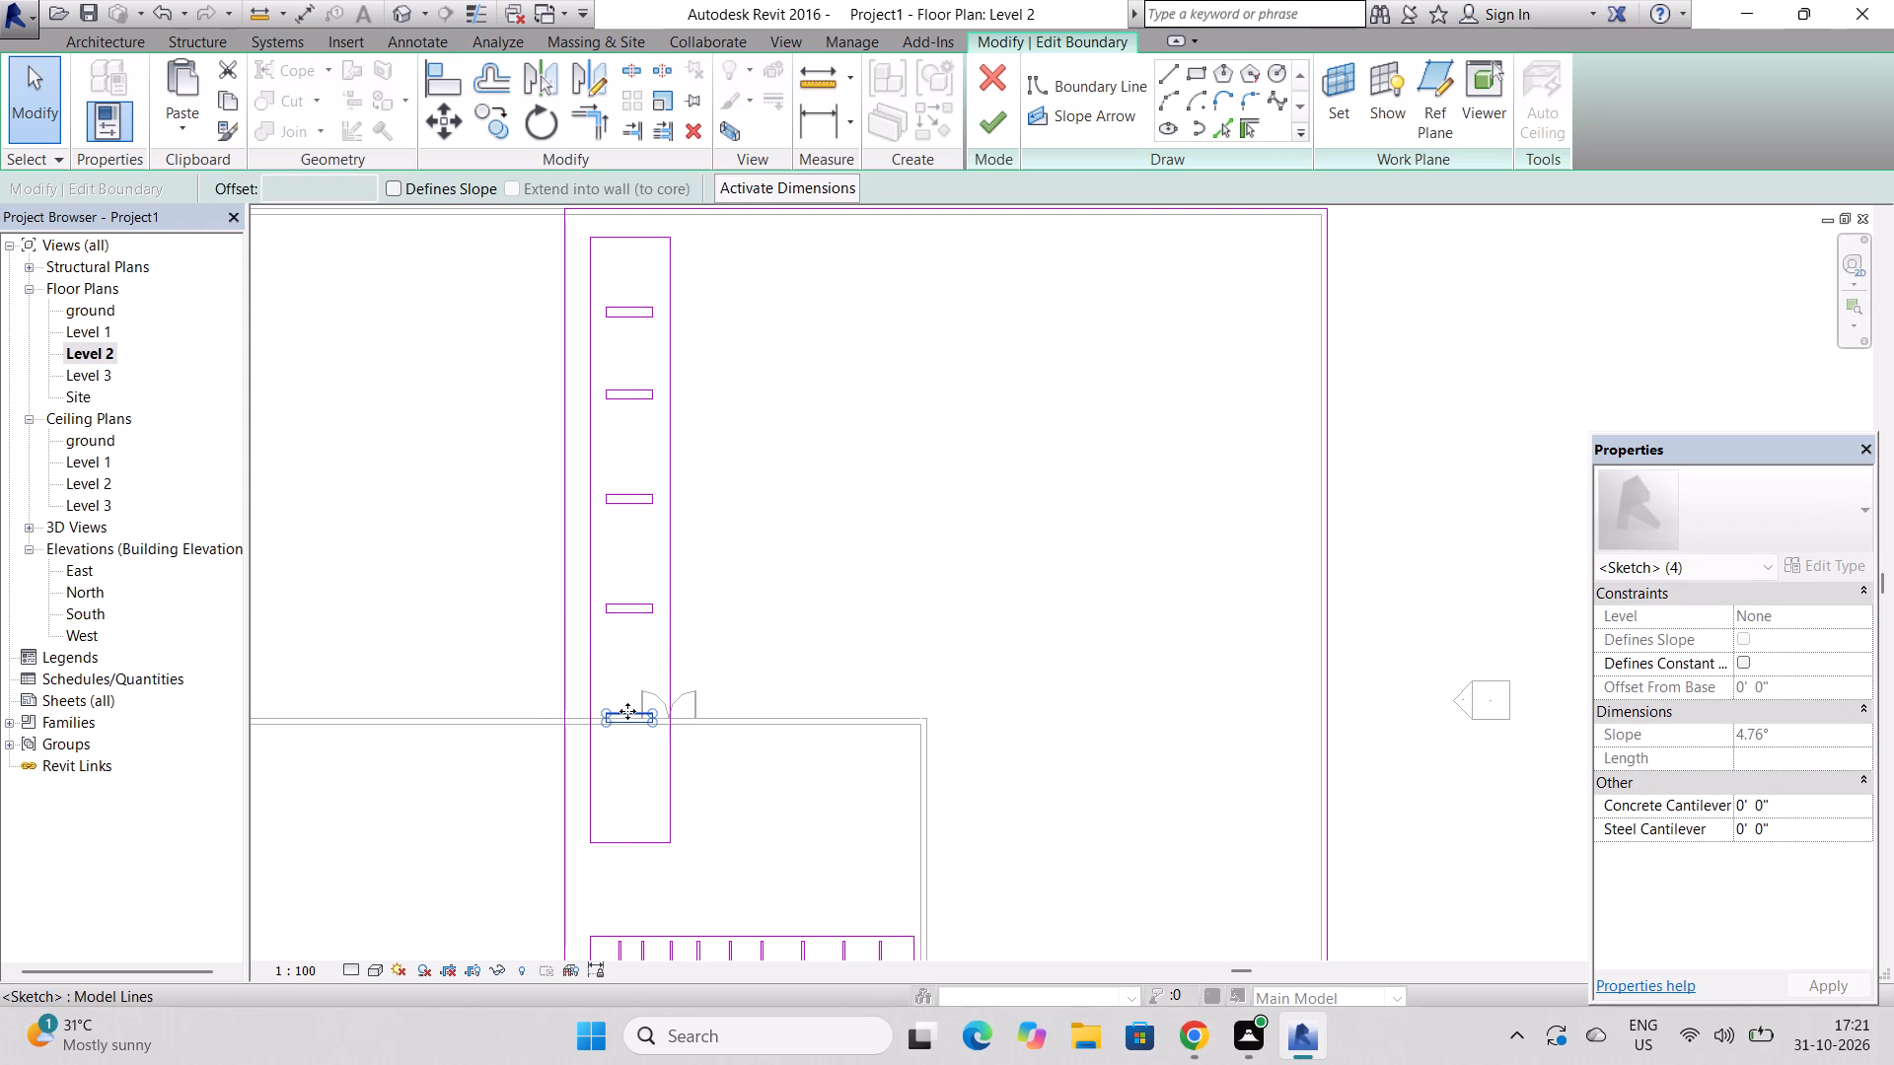
# Copy the fifth small rectangle about 9' 0" past the double-door wall to place a sixth one near the long opening's end.
pyautogui.press('c')
pyautogui.write('op')
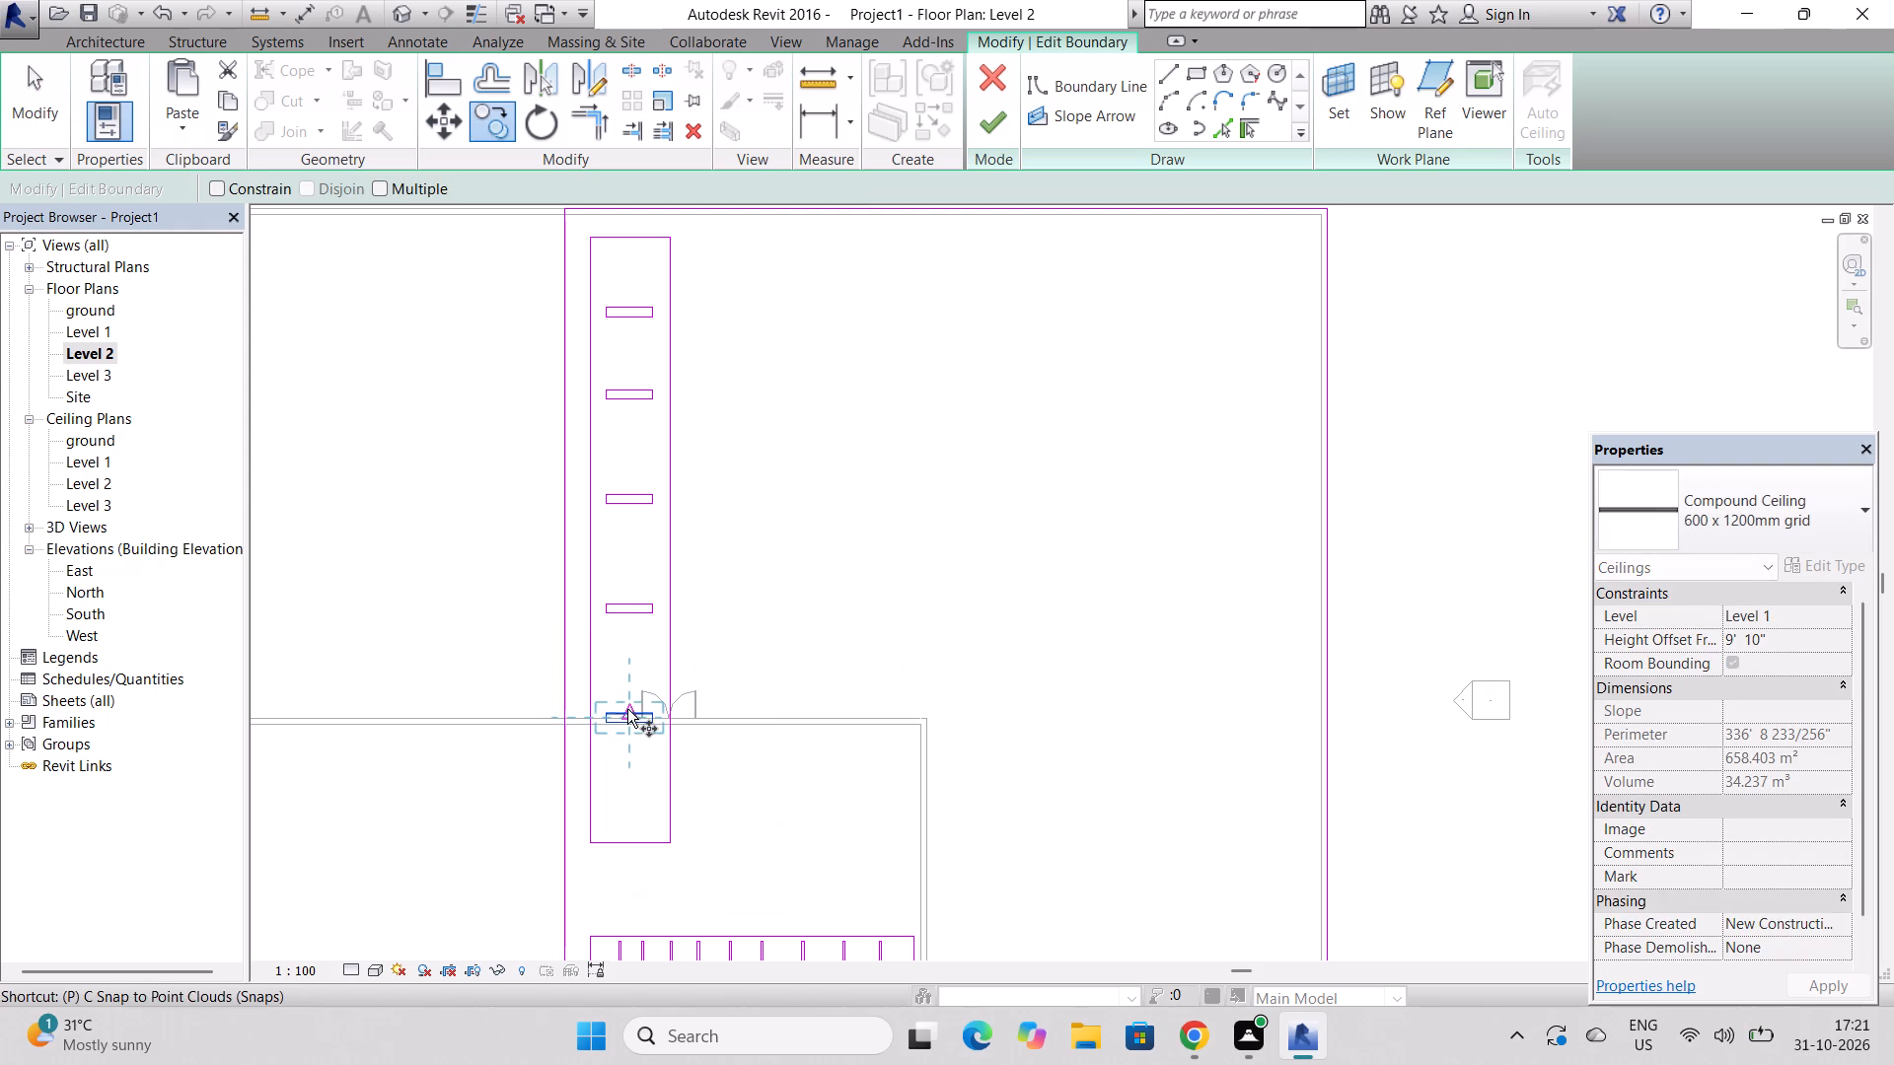
pyautogui.press('Return')
pyautogui.scroll(2, 616, 757)
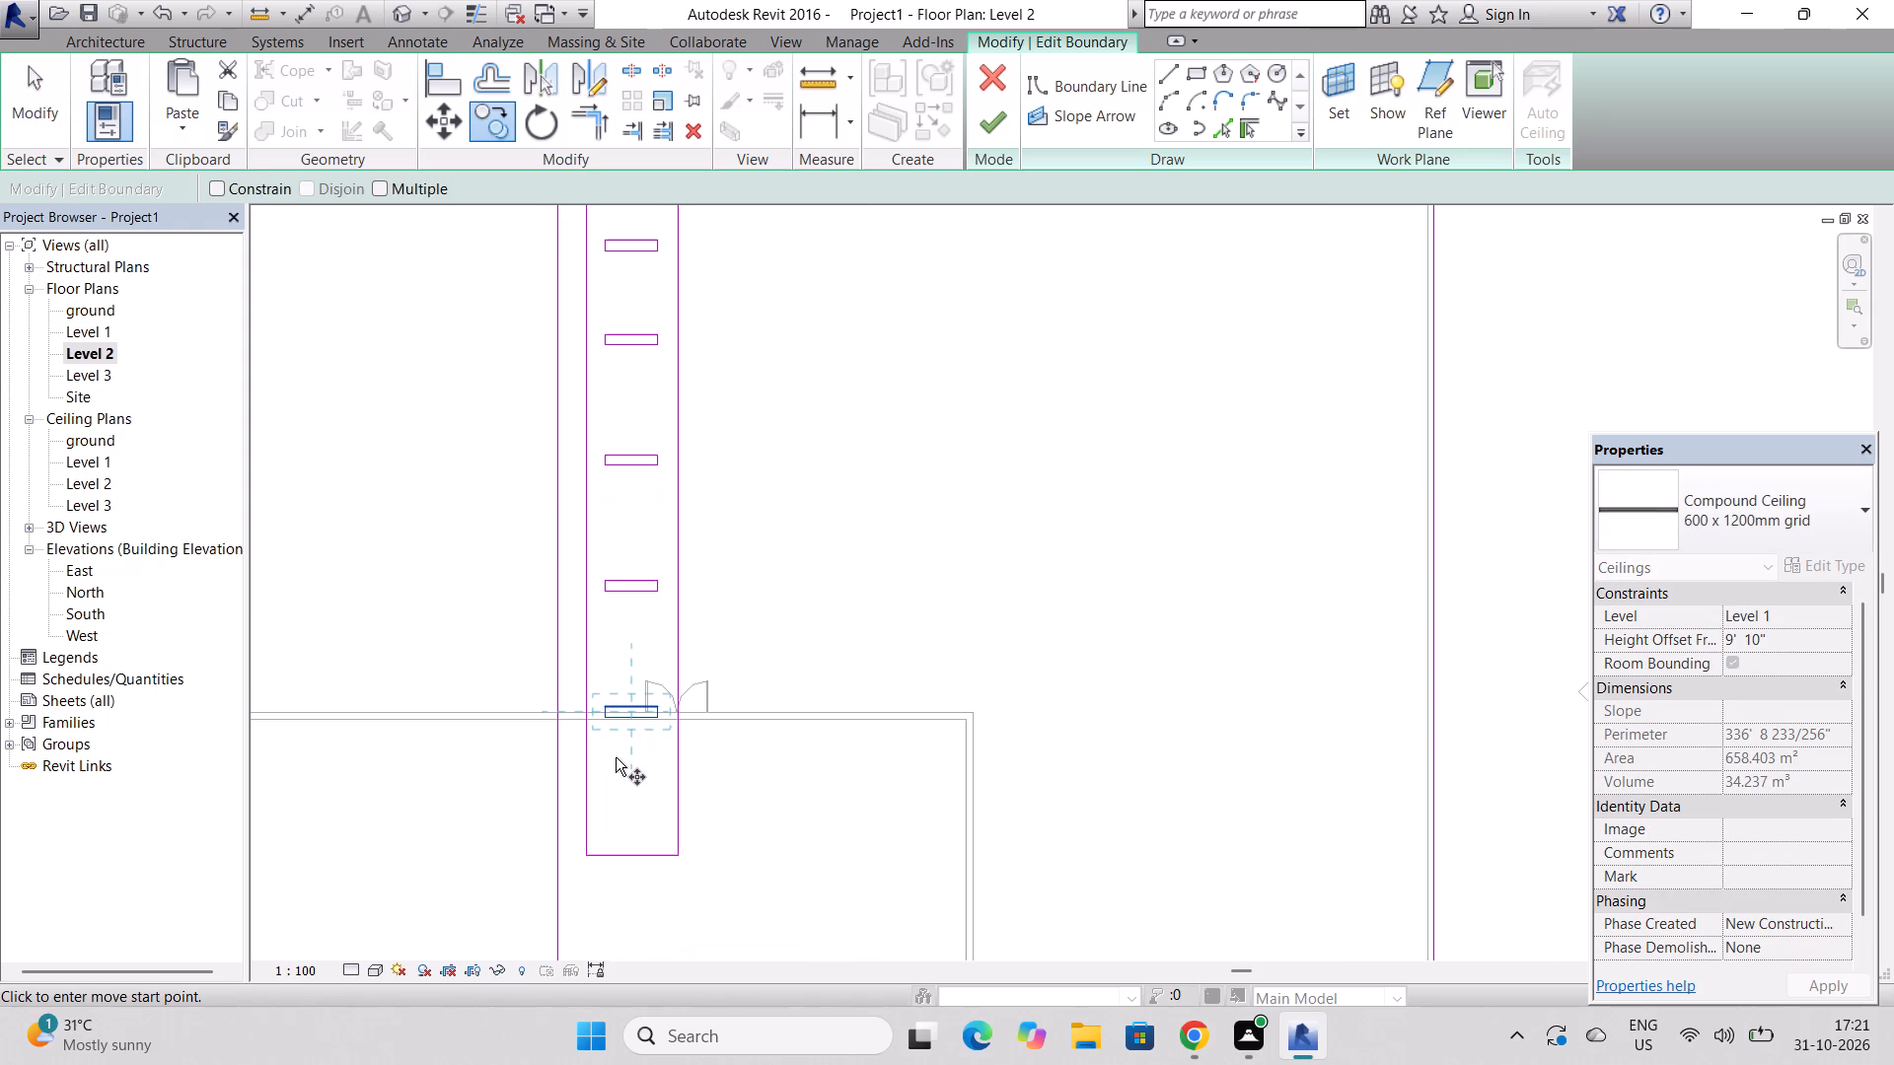
pyautogui.scroll(1, 616, 757)
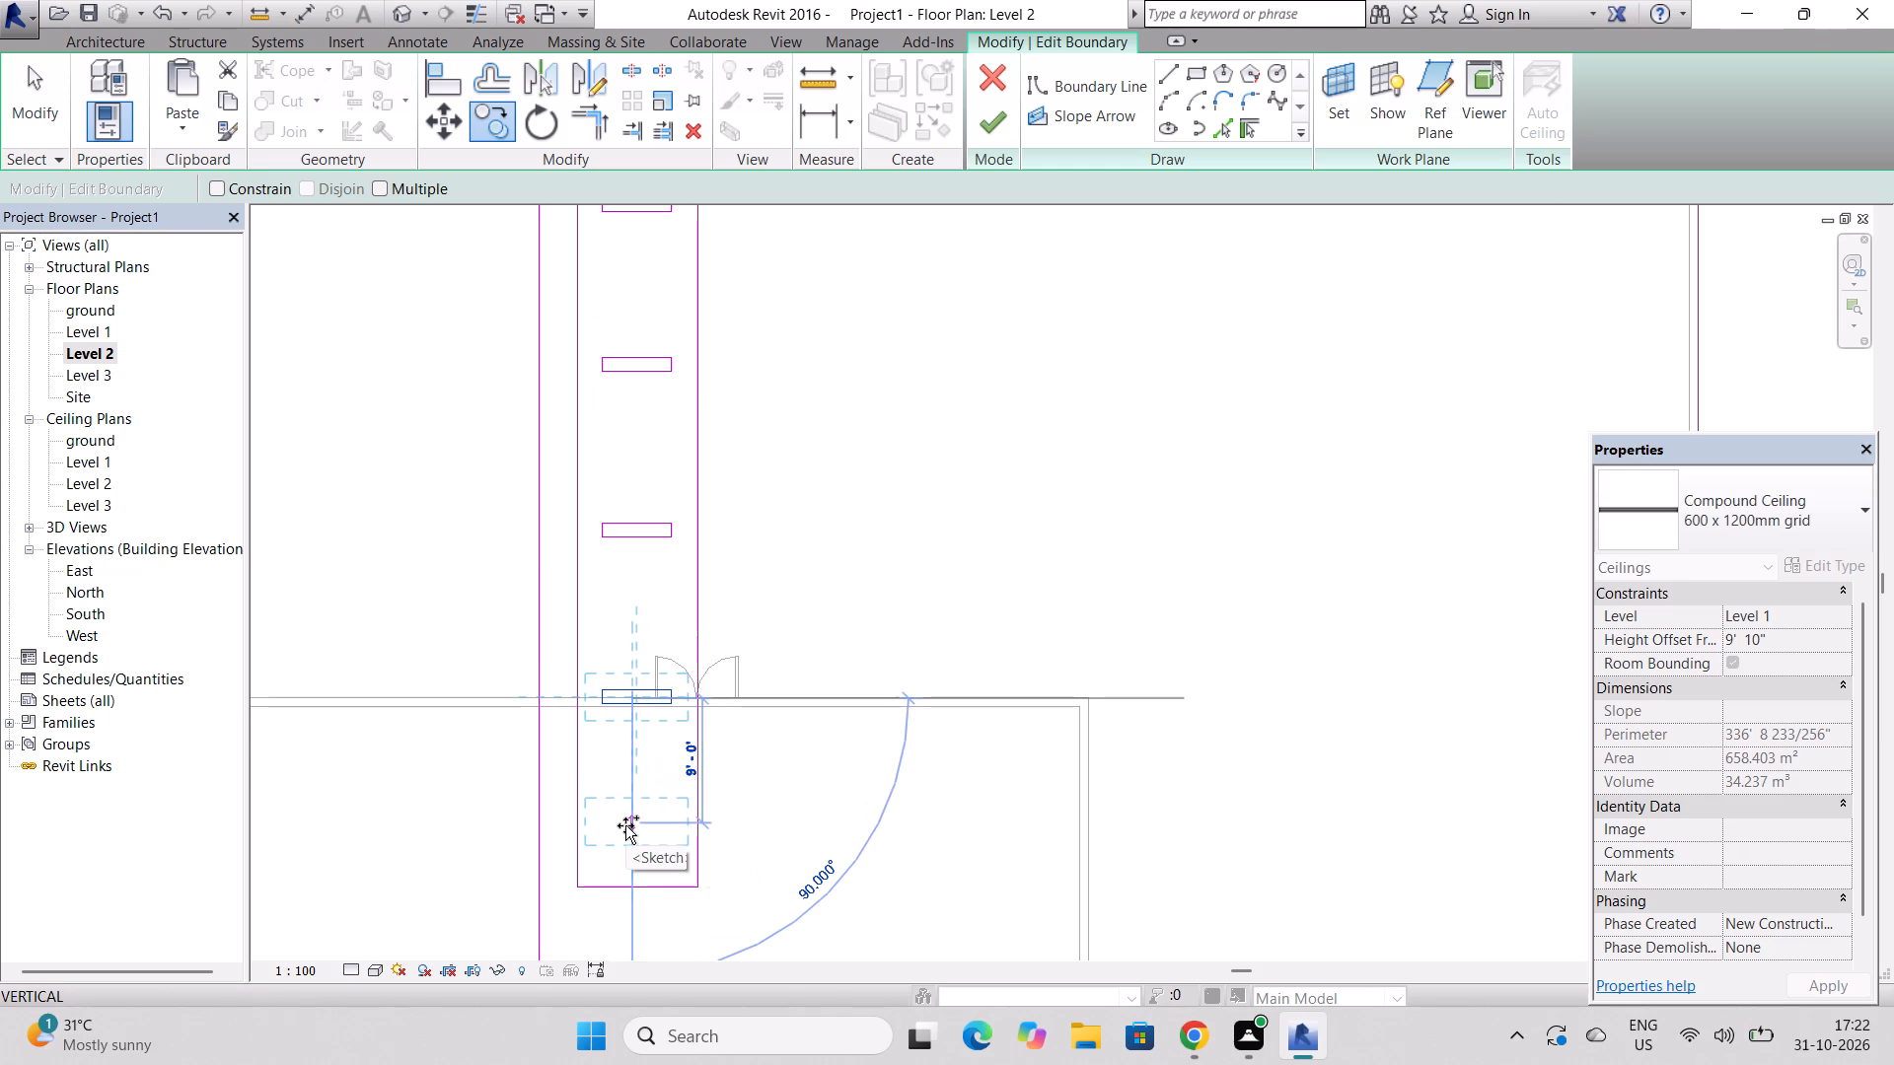
# Copy the first small rectangle toward the opening's end farthest from the strip opening to place a seventh one beside that end.
pyautogui.scroll(-2, 636, 707)
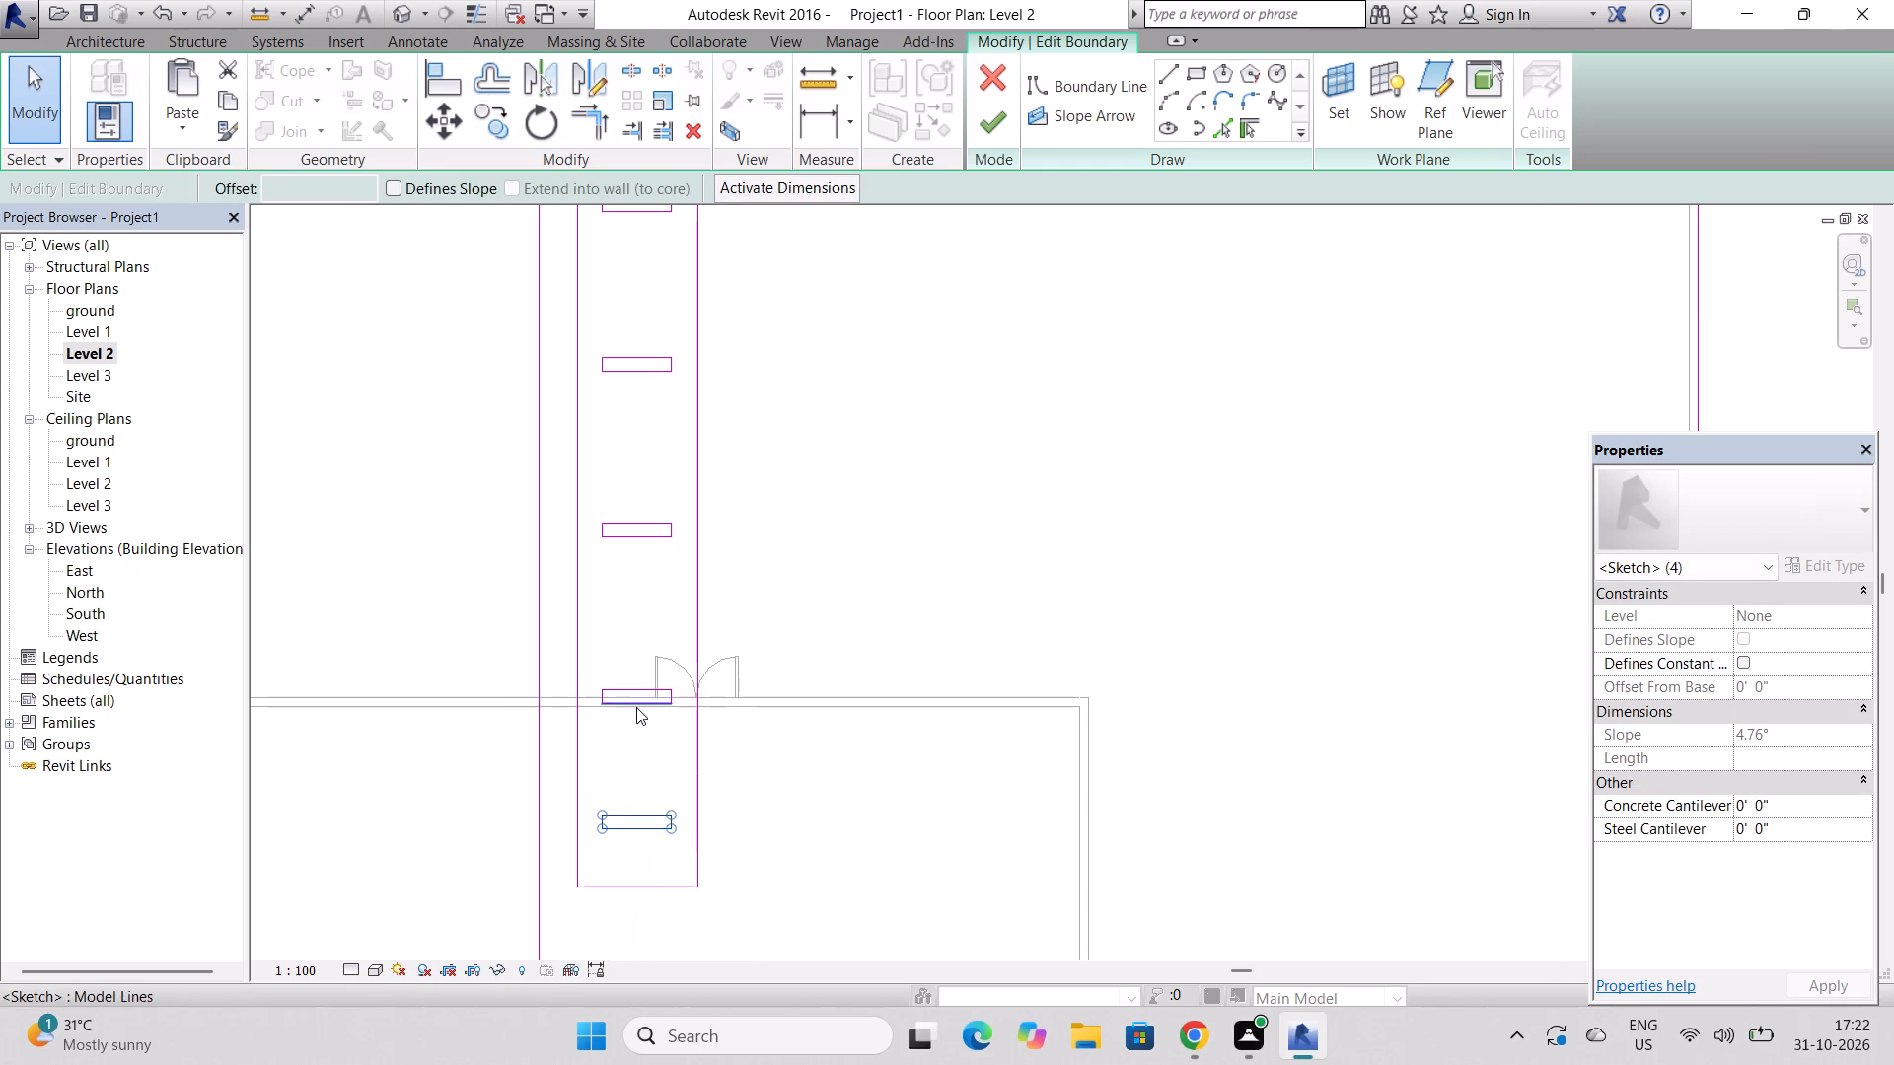
pyautogui.scroll(-5, 636, 707)
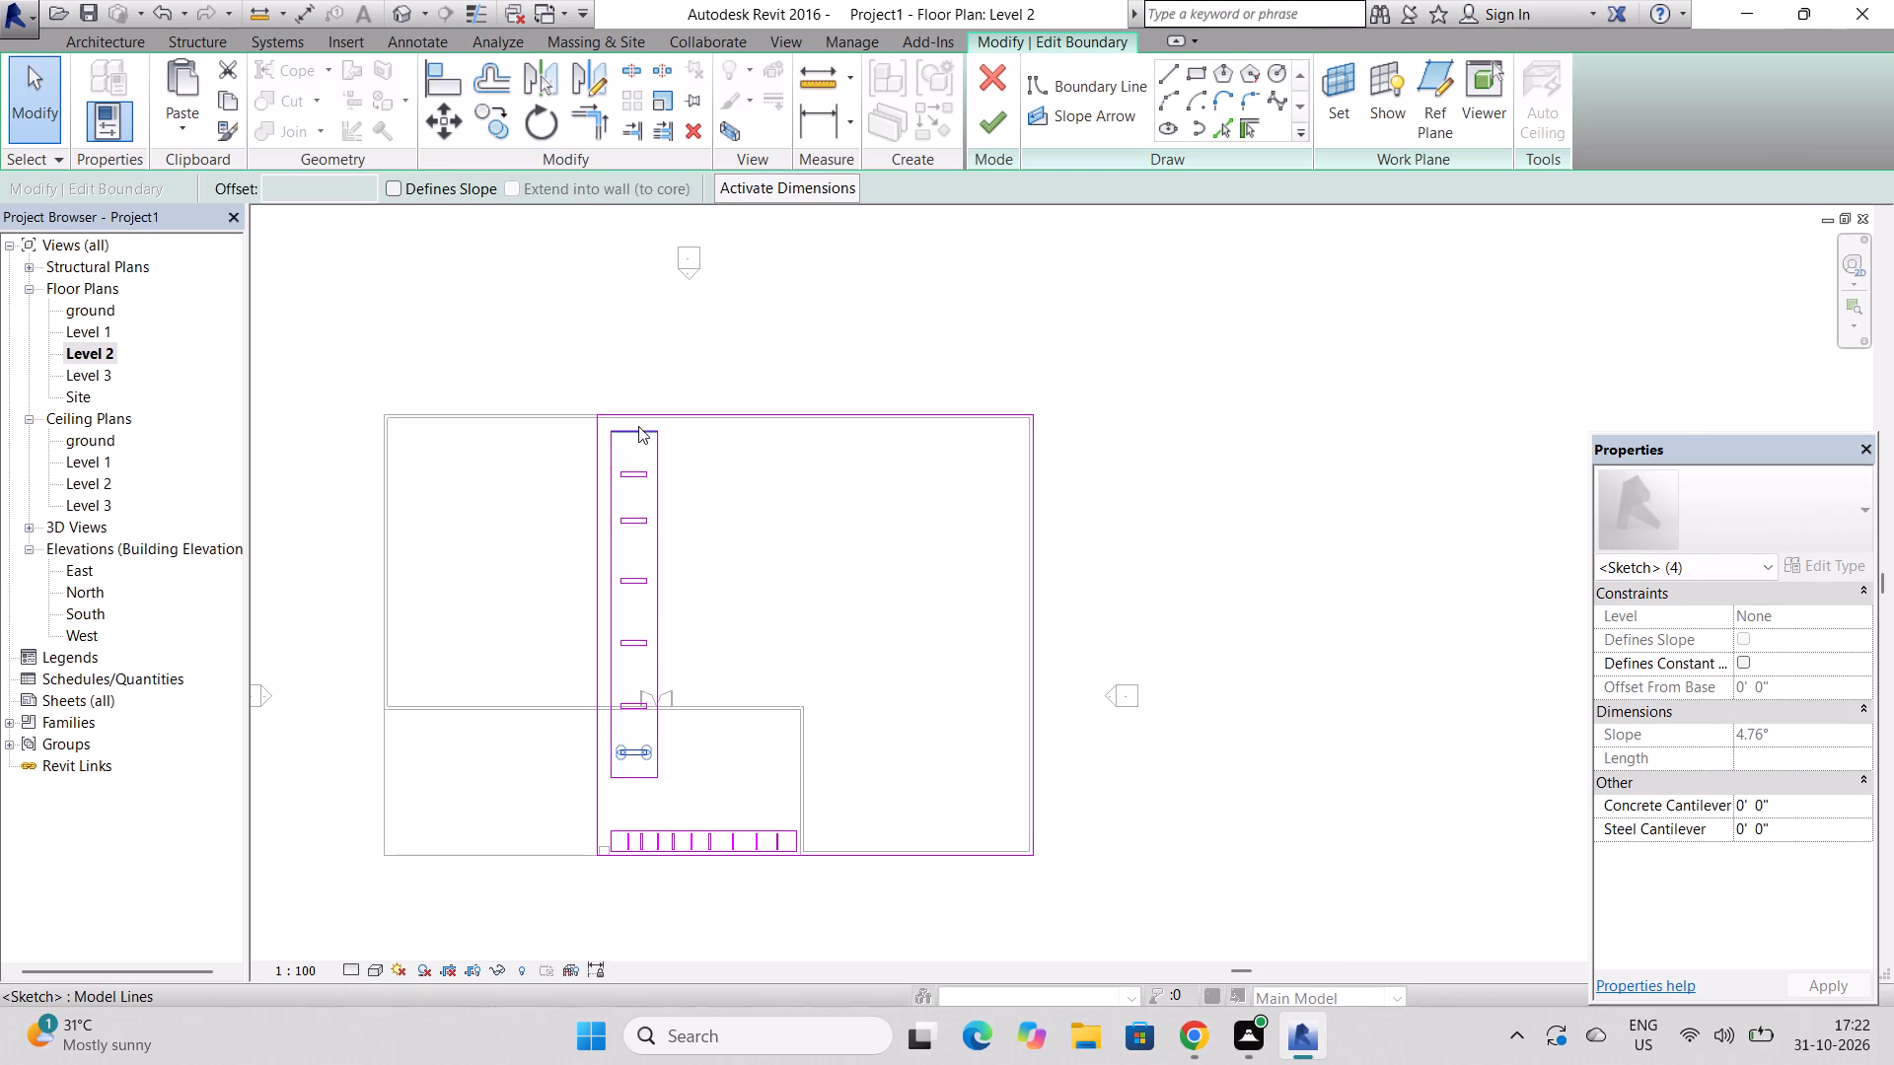
pyautogui.scroll(7, 638, 423)
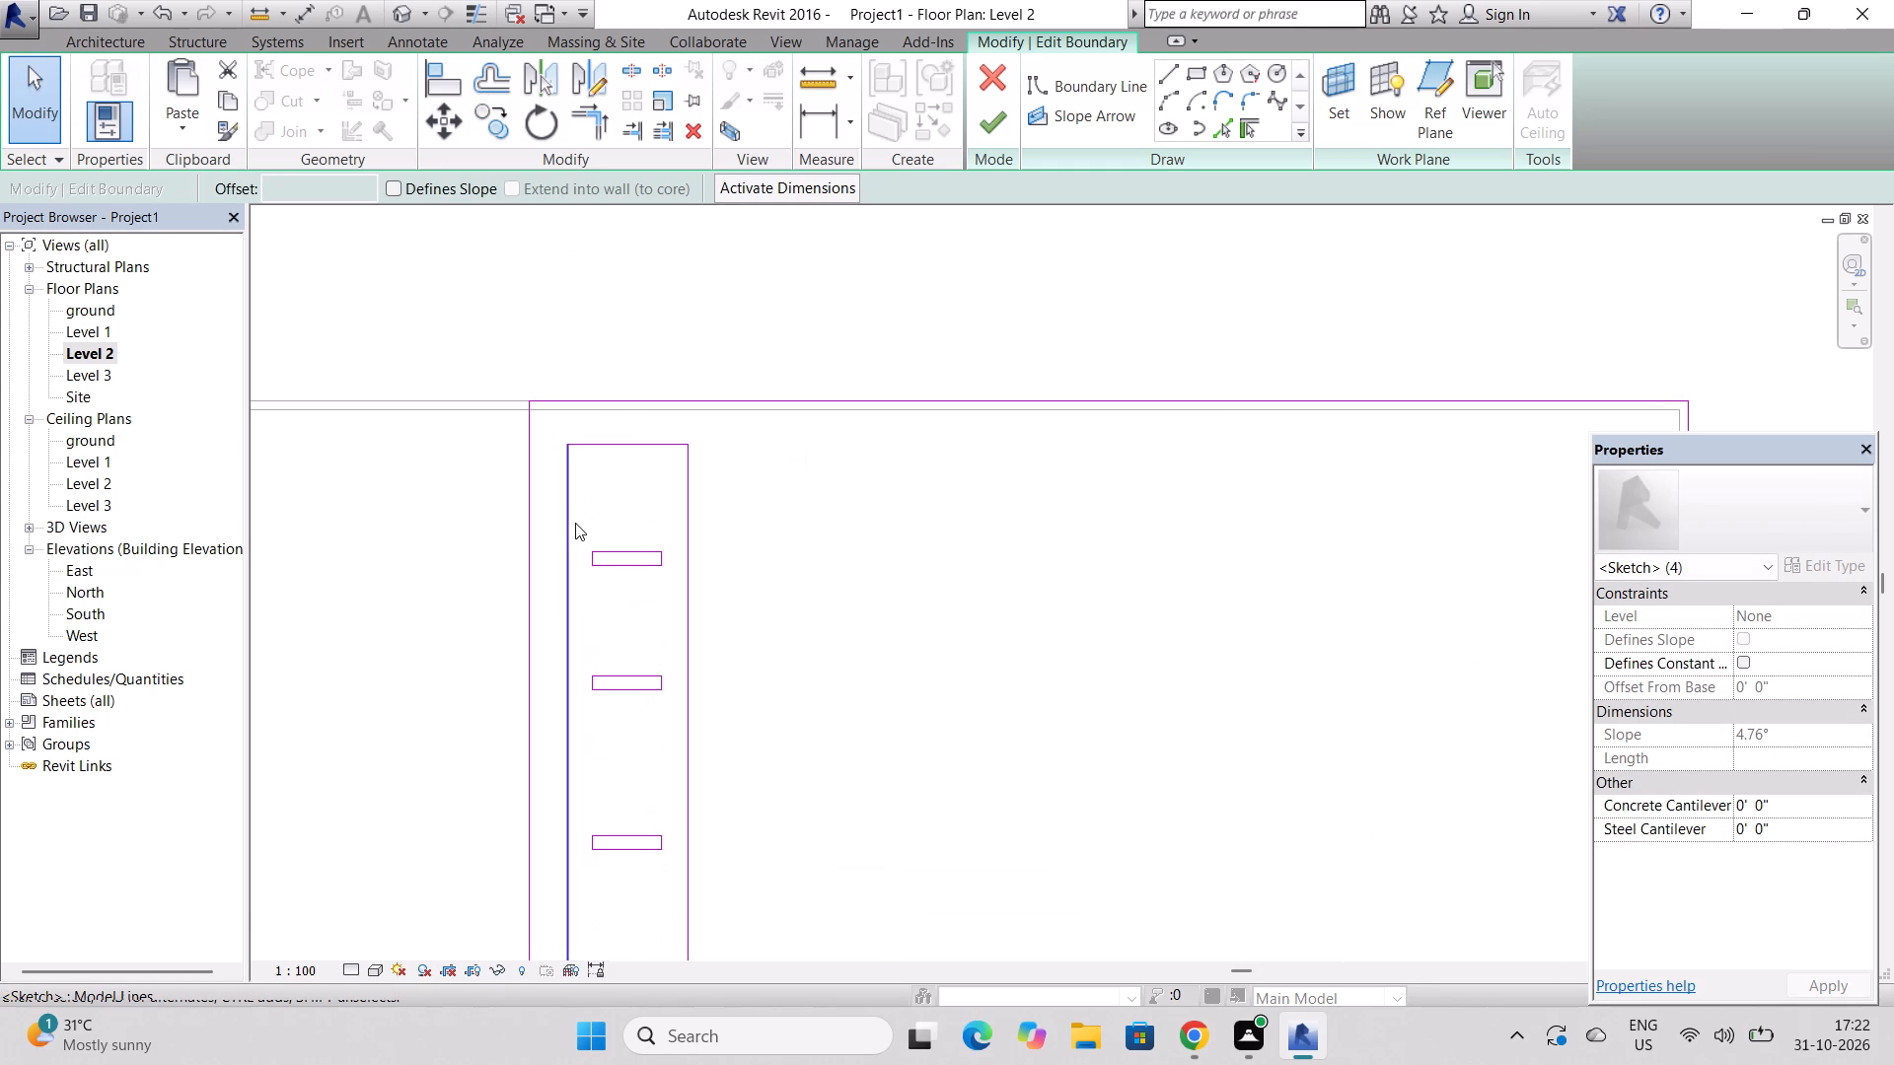
pyautogui.moveTo(588, 514); pyautogui.dragTo(689, 627)
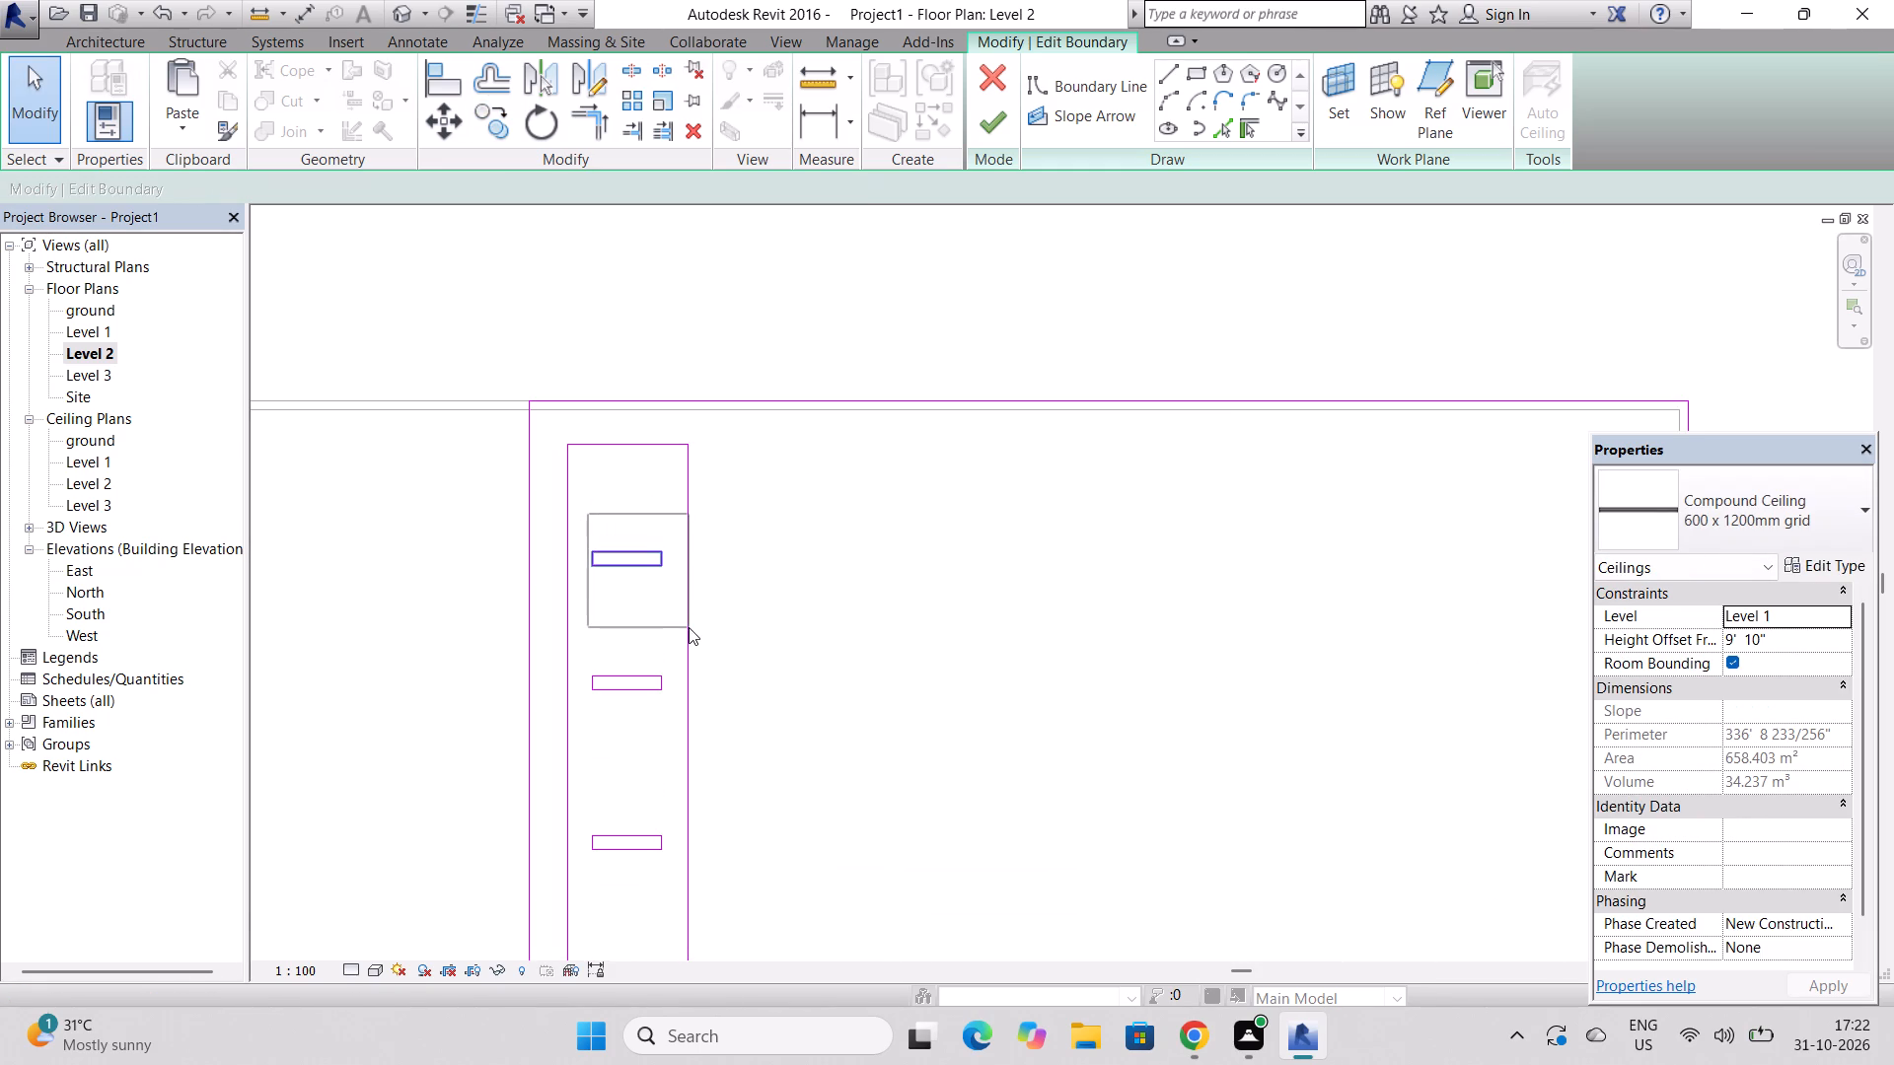
pyautogui.moveTo(689, 627); pyautogui.dragTo(669, 613)
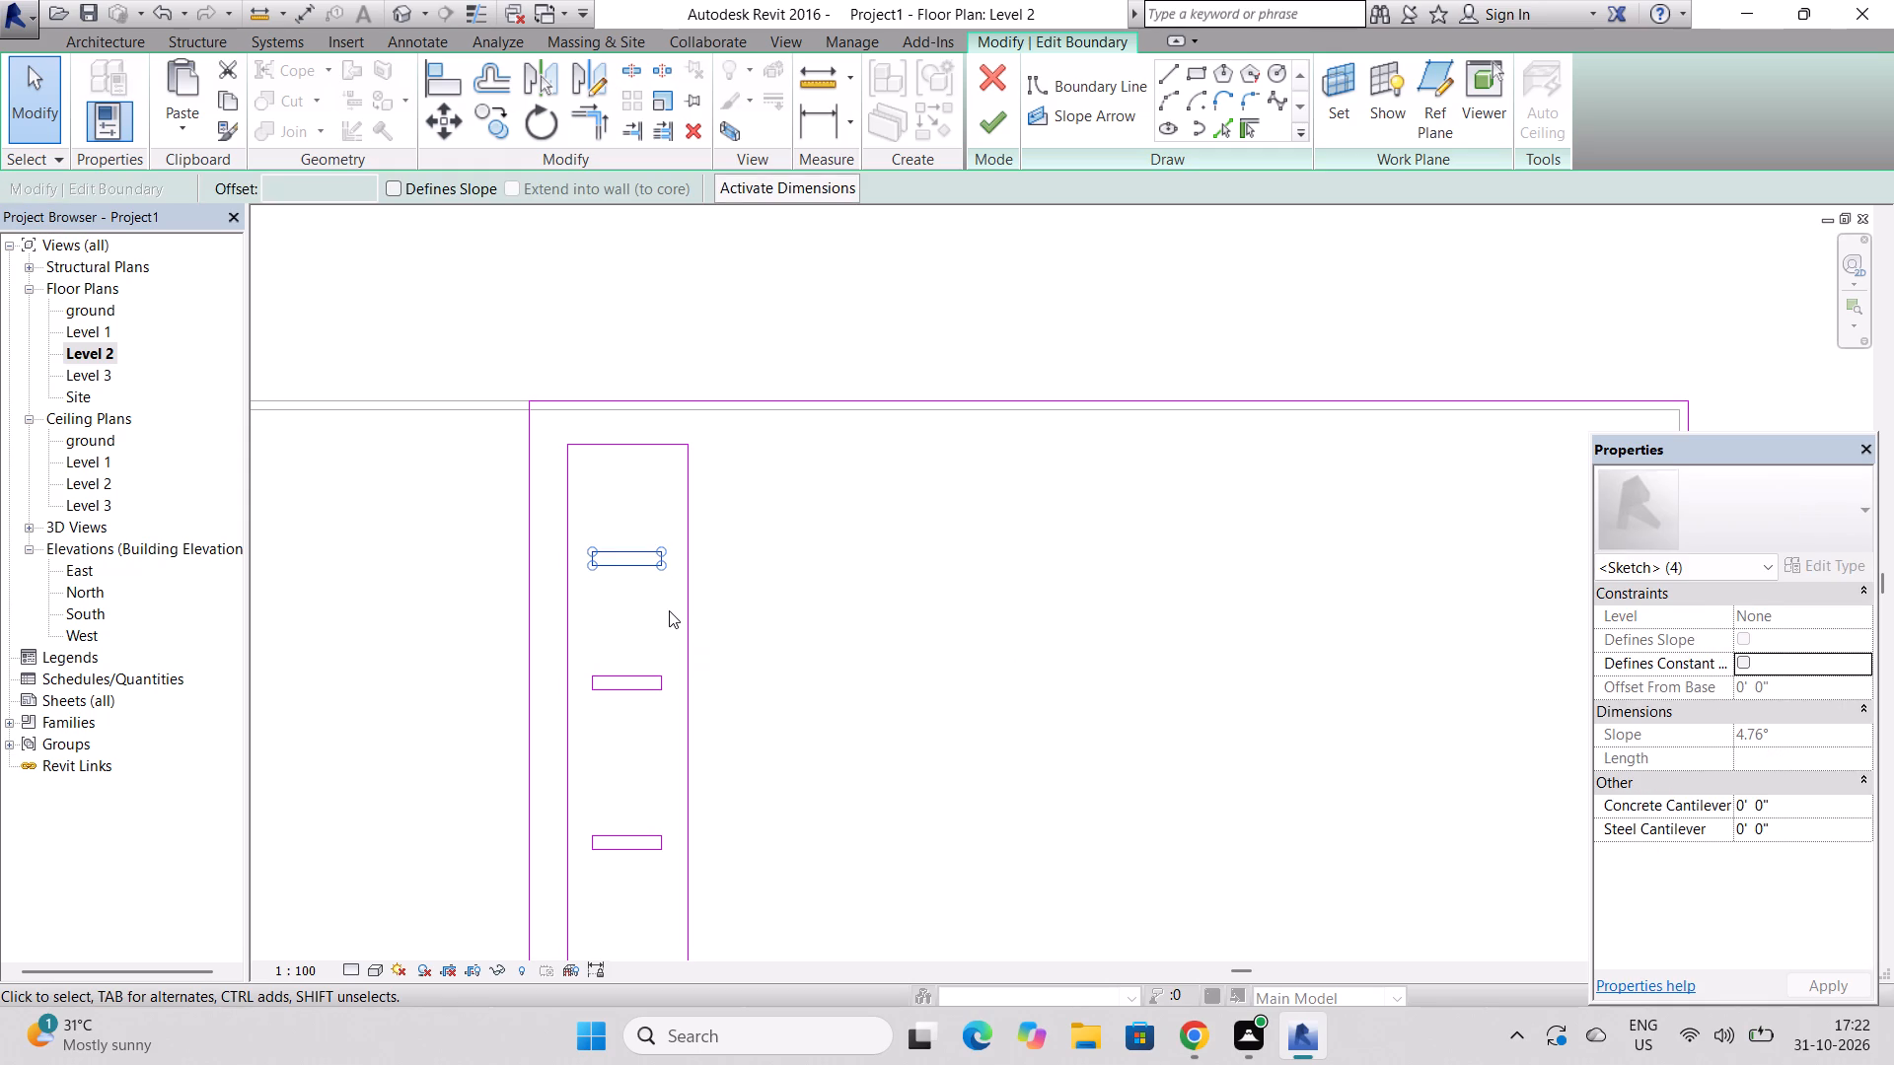
pyautogui.press('c')
pyautogui.write('op')
pyautogui.press('Return')
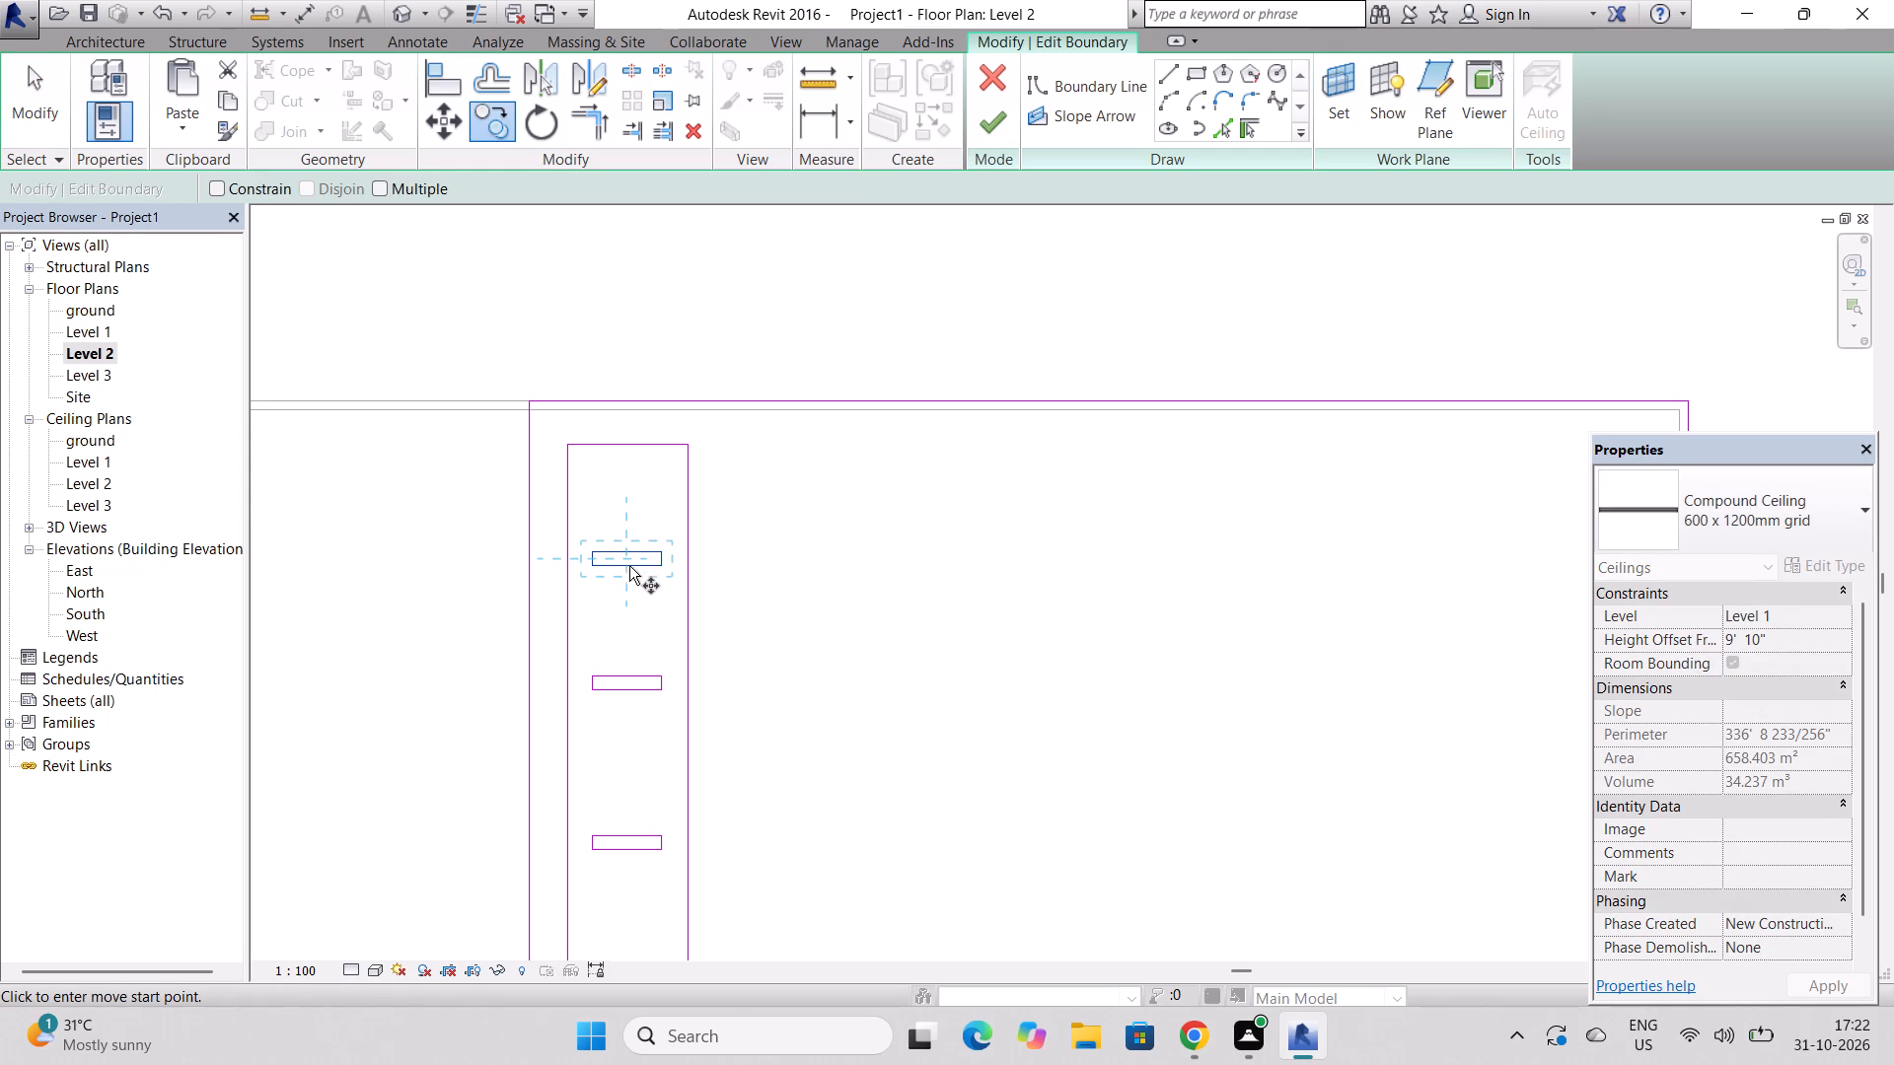
pyautogui.click(625, 557)
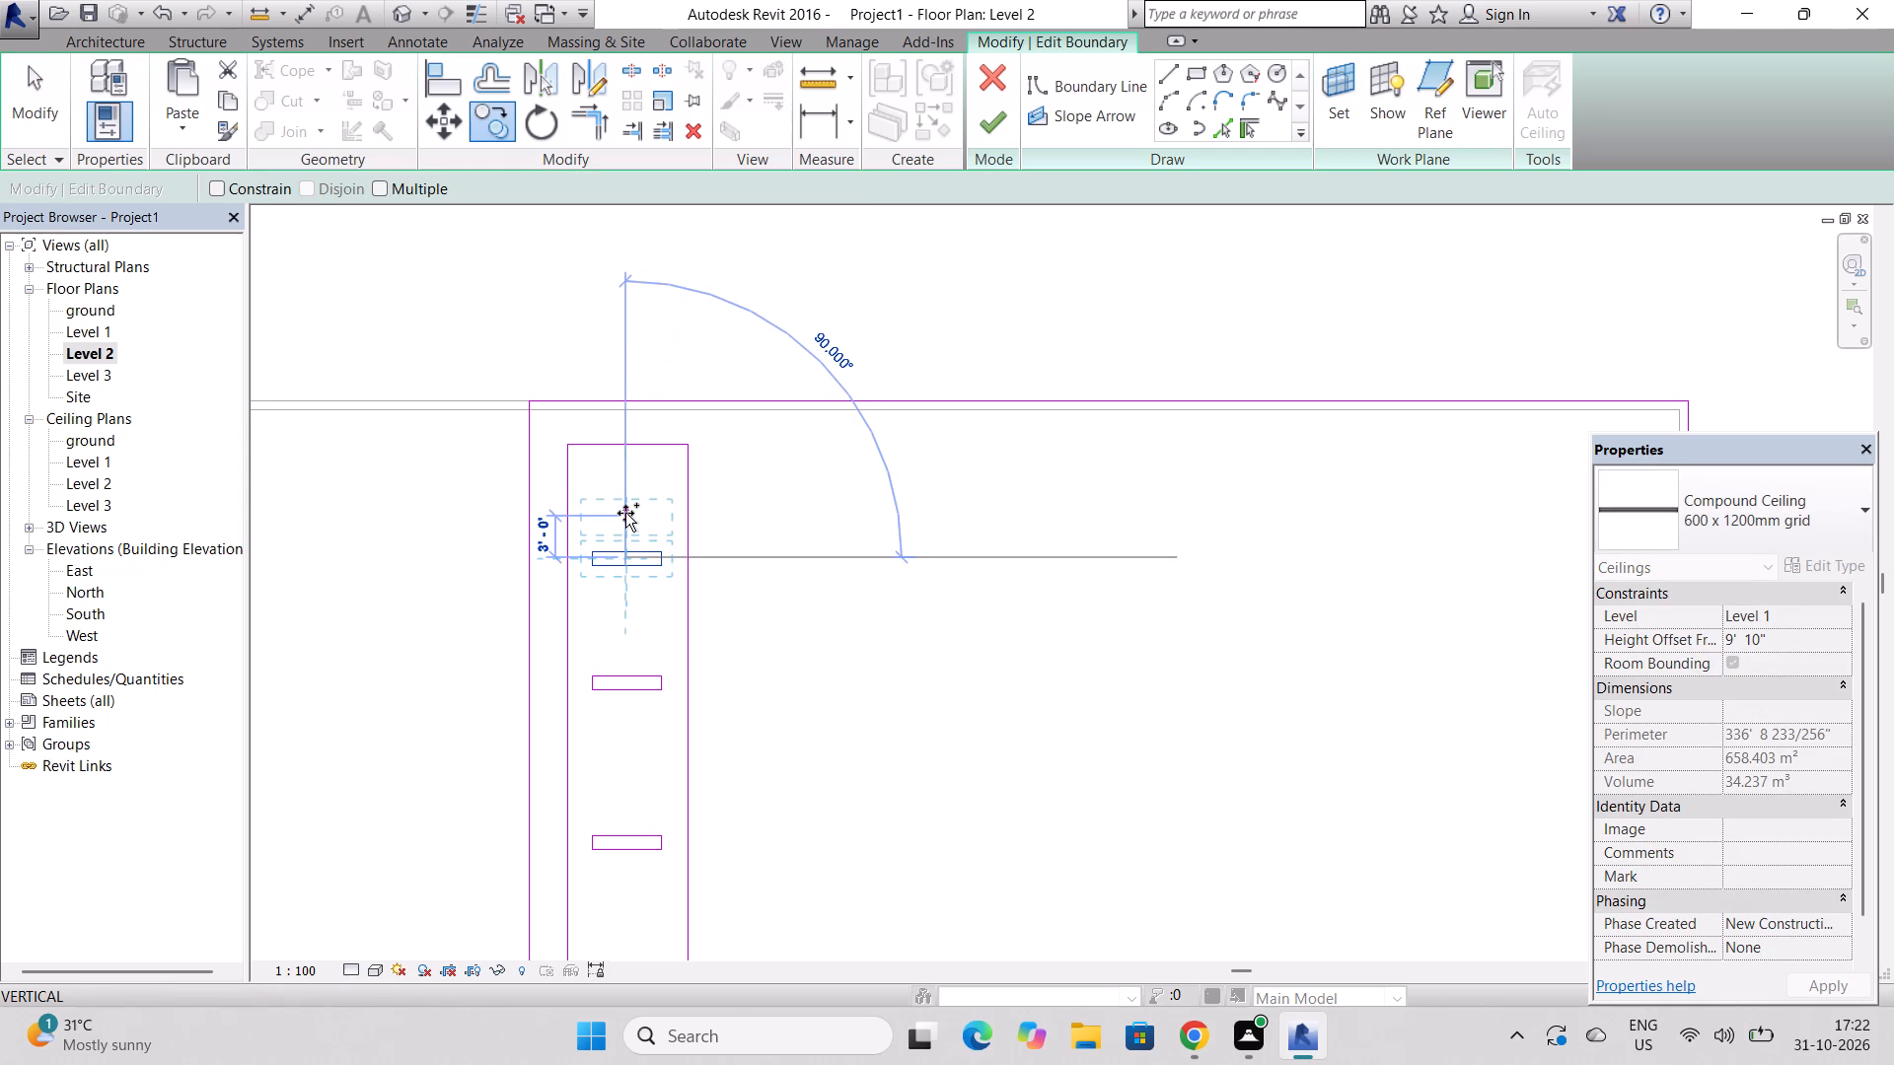
pyautogui.click(627, 489)
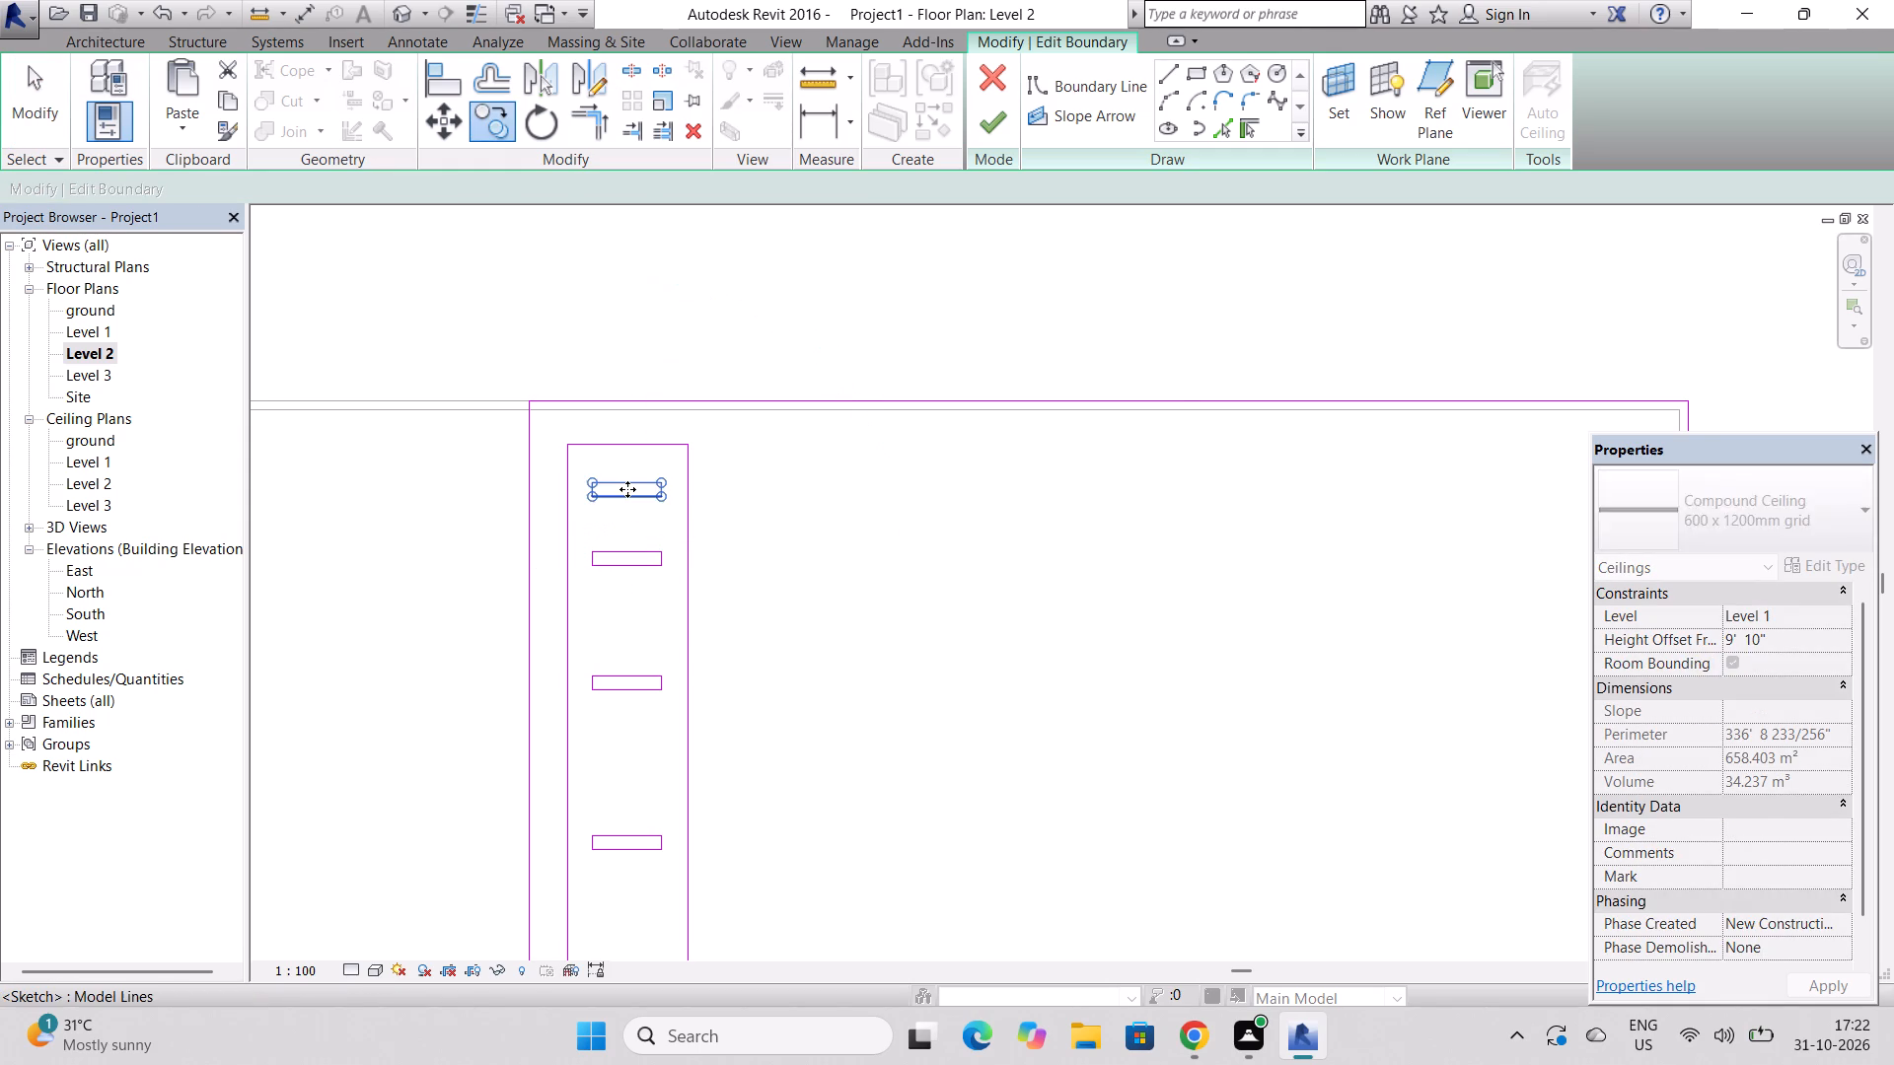
# Finish the Level 1 ceiling's boundary sketch, applying the long opening and its seven small rectangles.
pyautogui.click(1000, 115)
# Examine the ceiling in plan, checking both rectangular openings and the strips inside them.
pyautogui.scroll(-3, 731, 493)
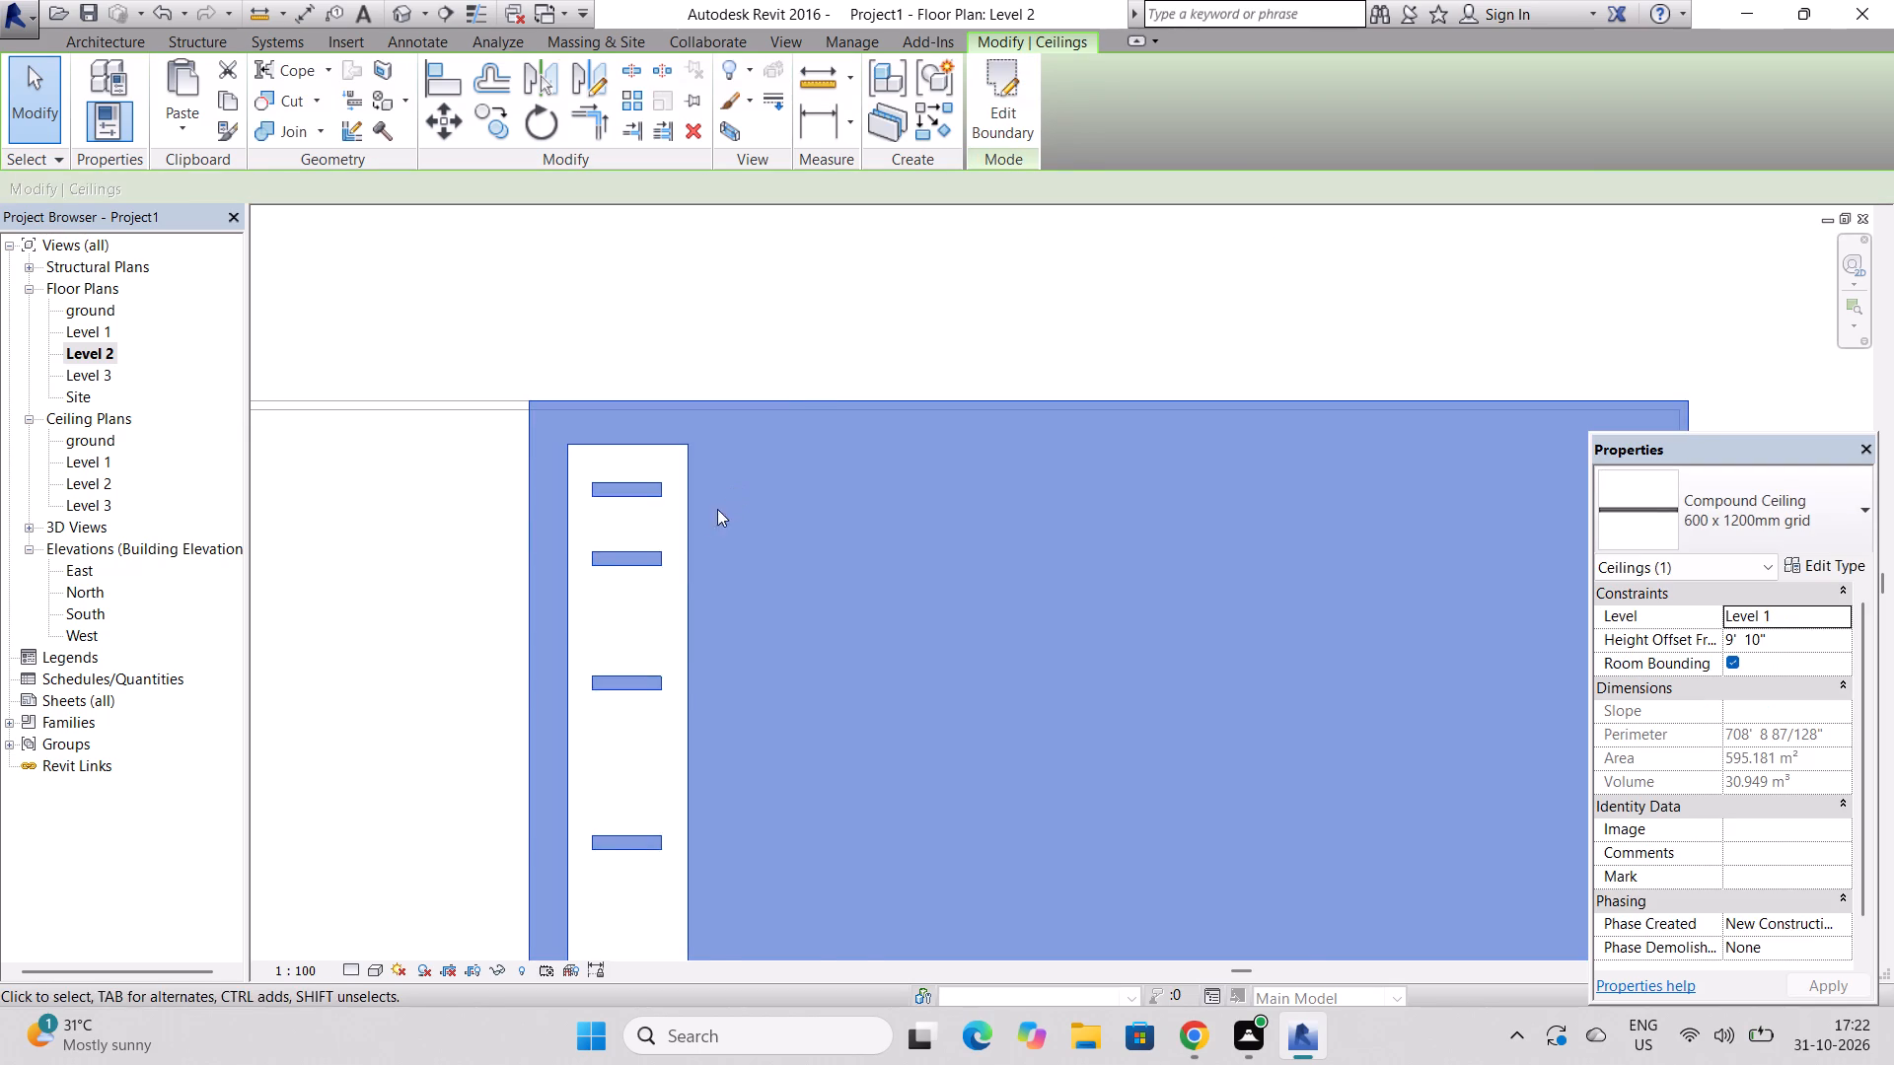
pyautogui.scroll(-6, 717, 509)
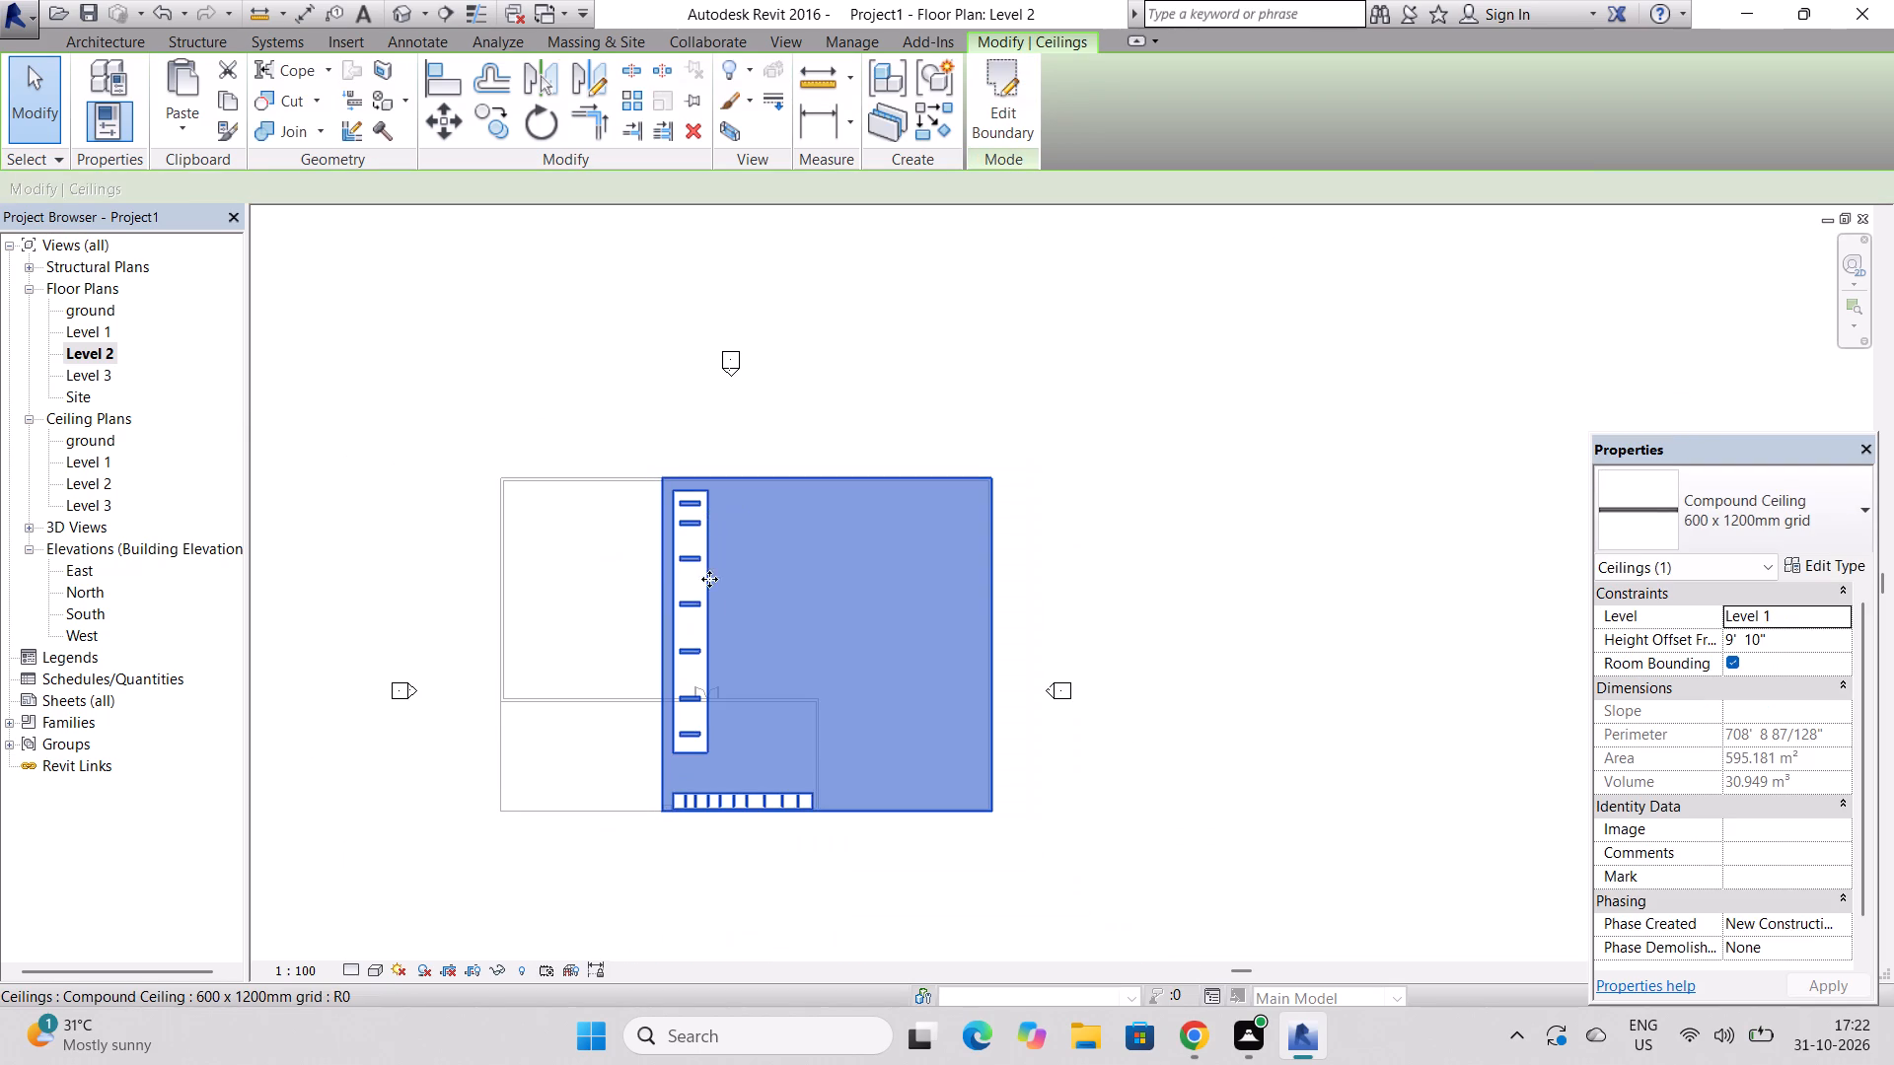
pyautogui.scroll(10, 703, 767)
pyautogui.scroll(-2, 703, 764)
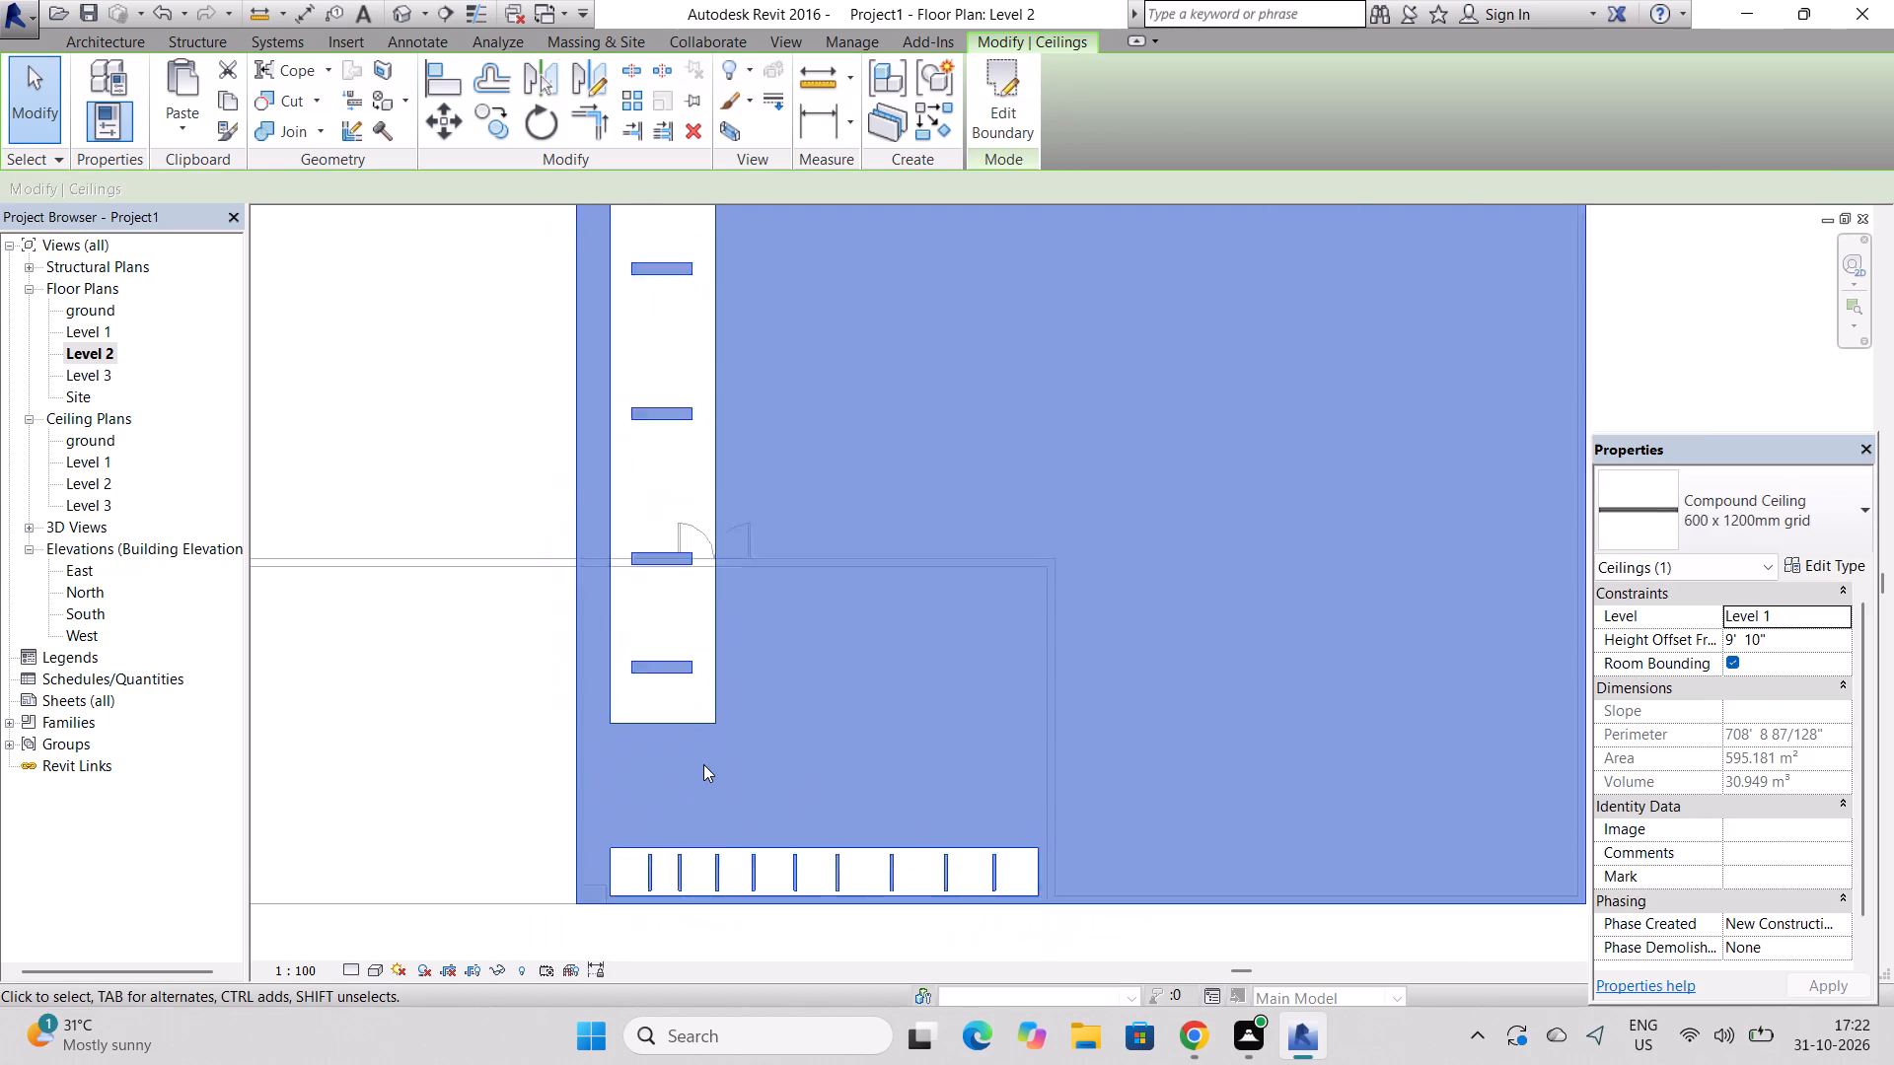
pyautogui.scroll(-6, 703, 764)
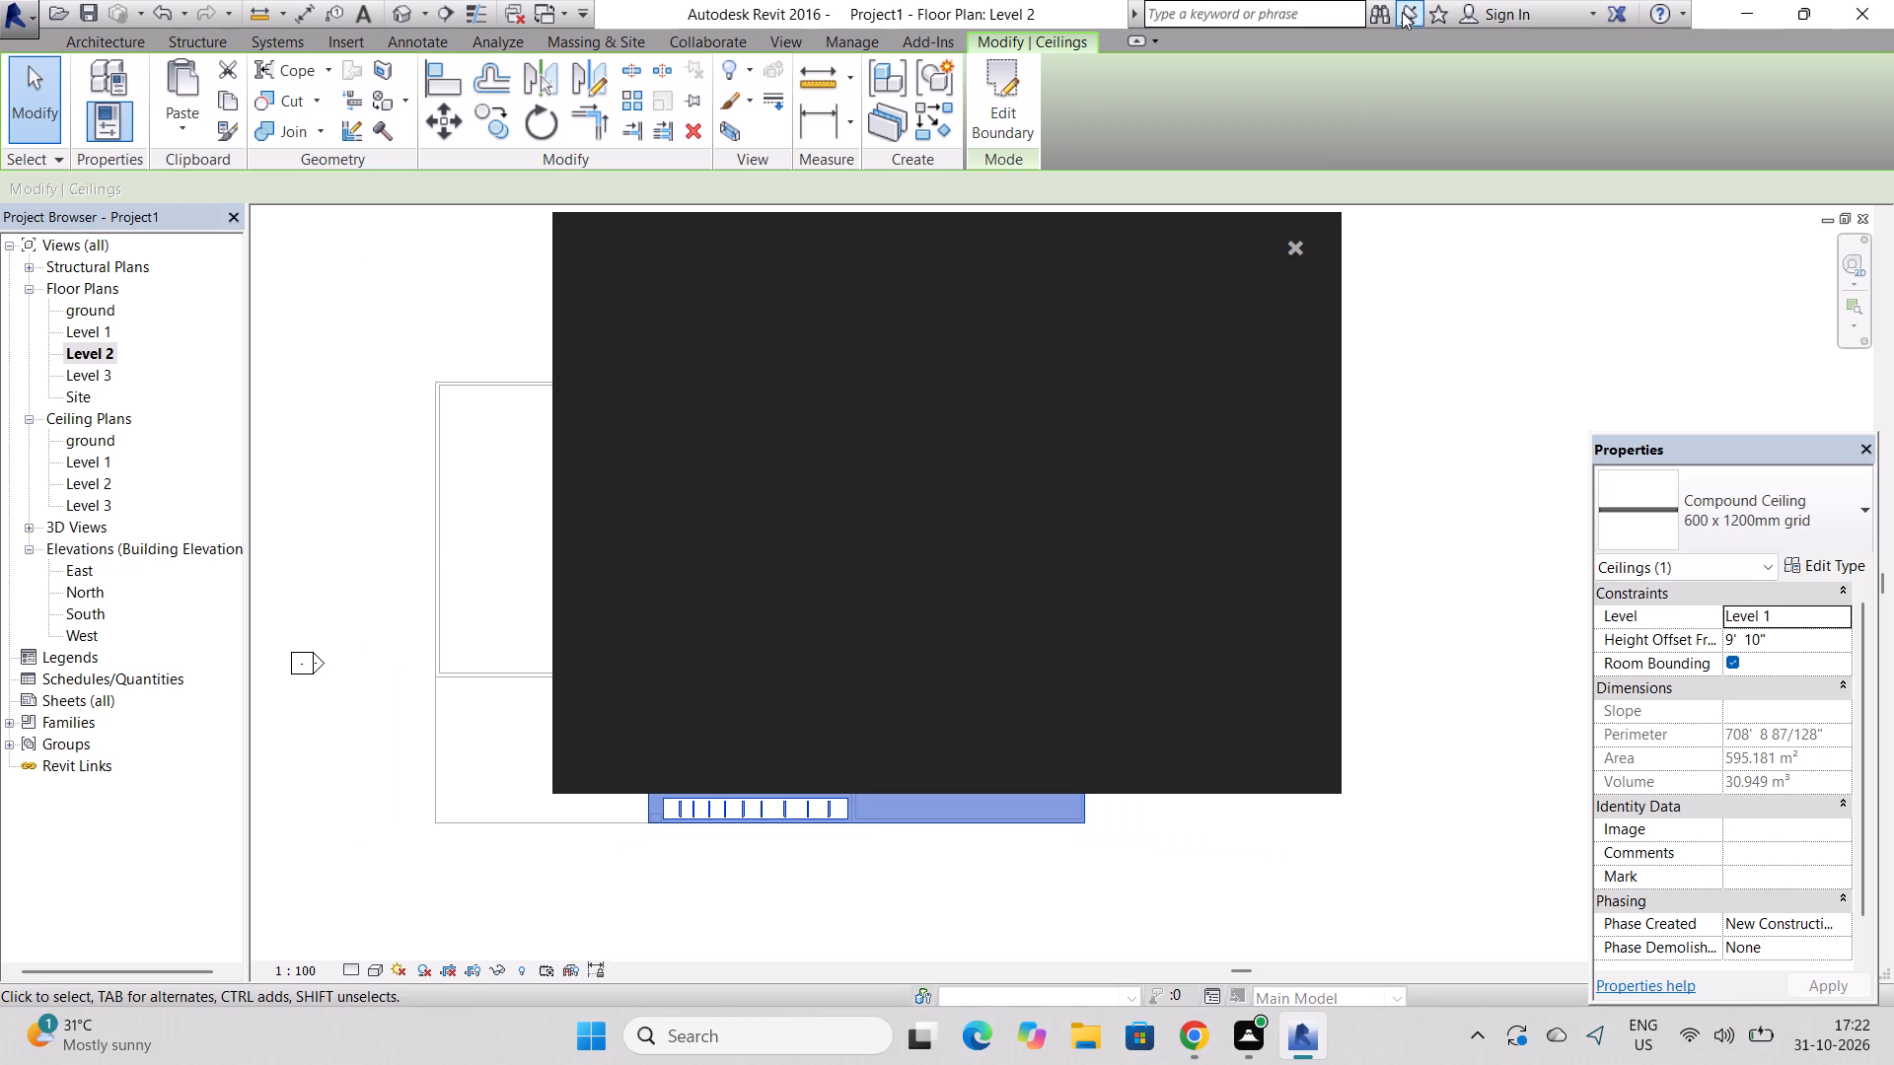
pyautogui.click(1293, 252)
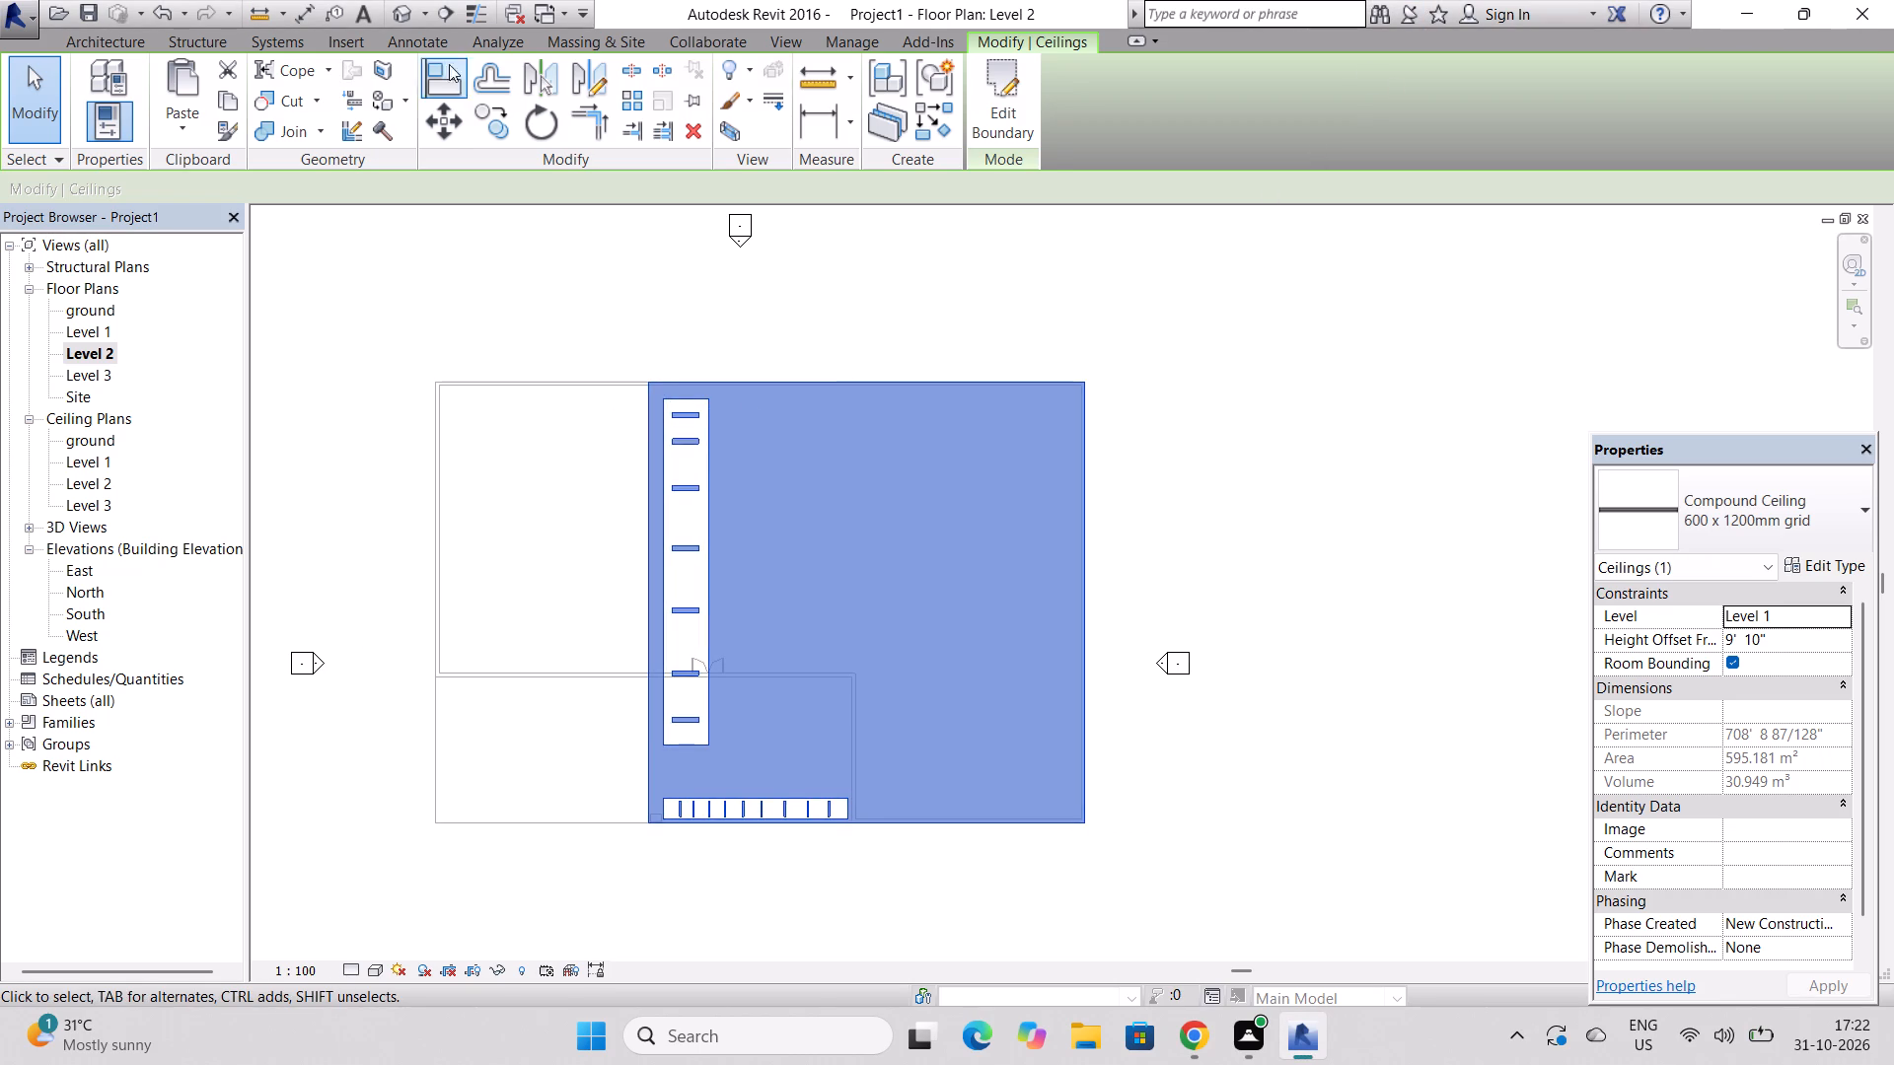
# Open the 3D view and examine the long opening and the strip opening in the ceiling.
pyautogui.click(401, 16)
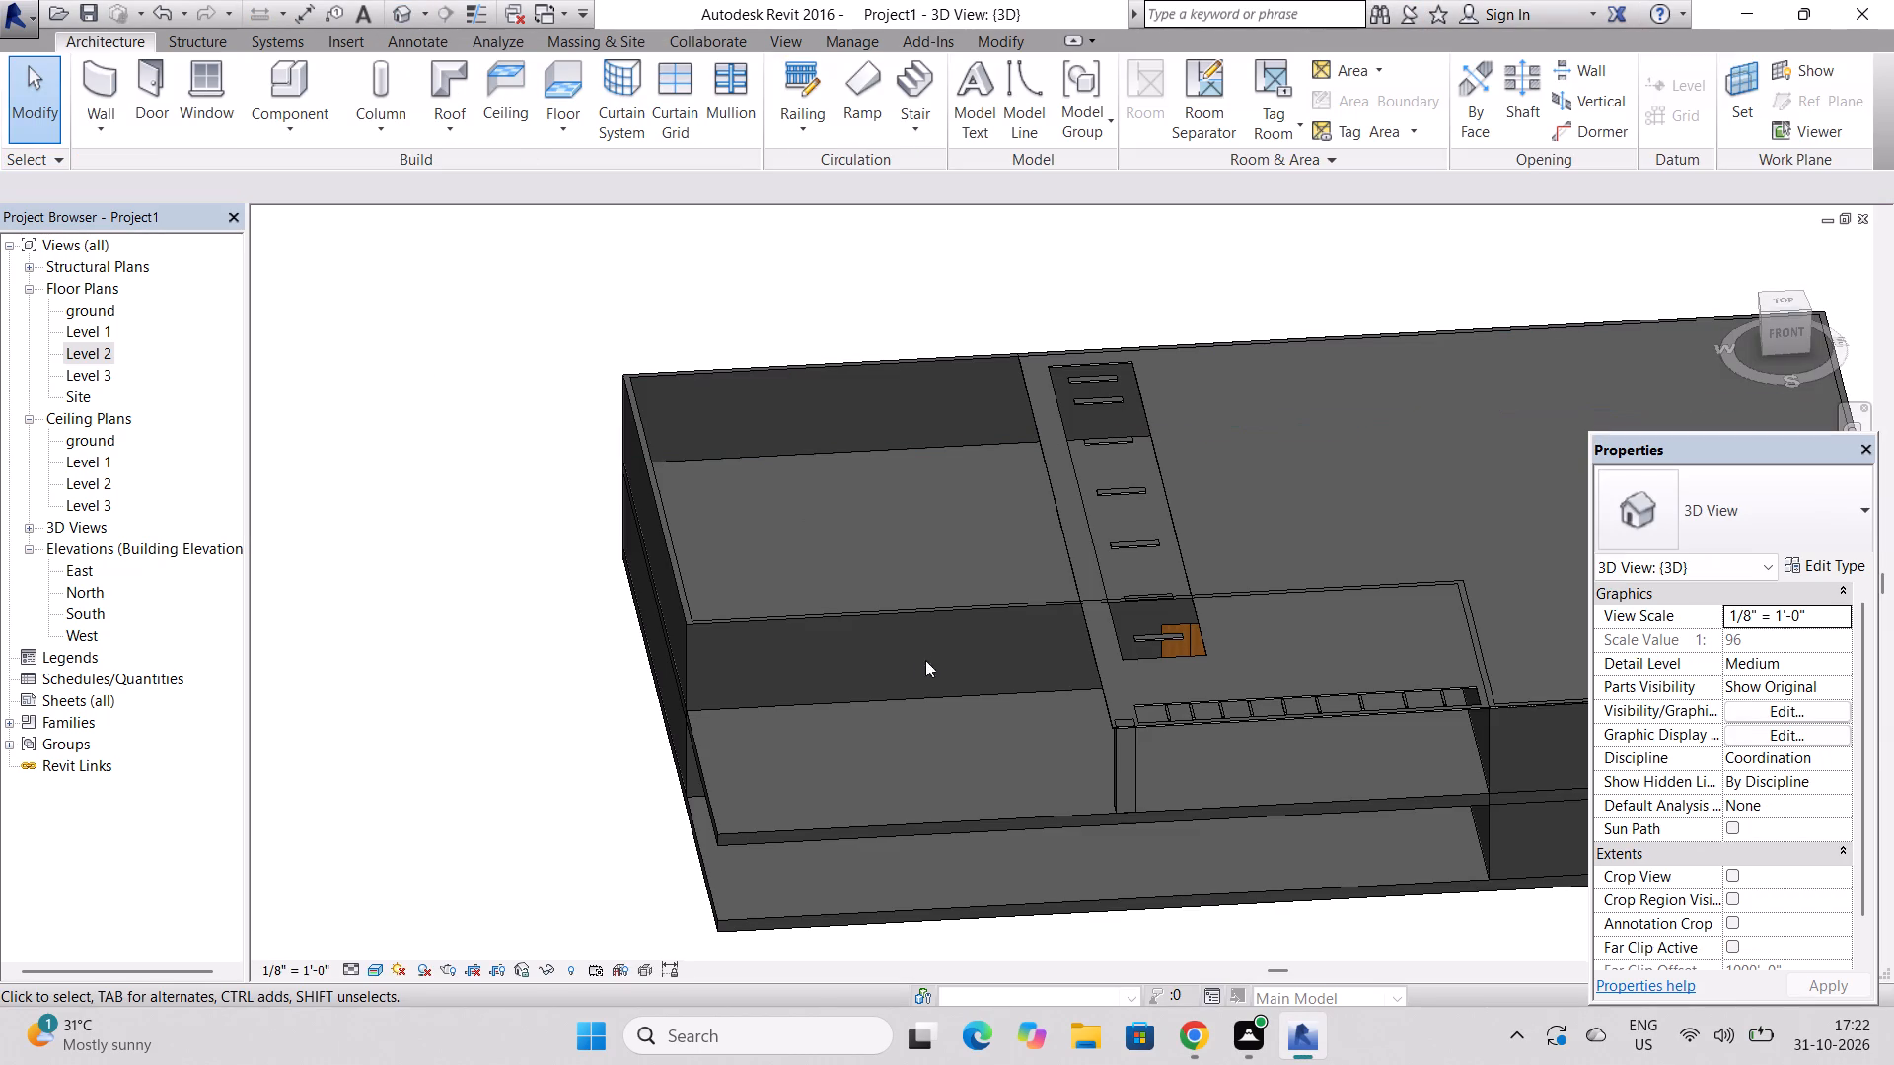
pyautogui.scroll(8, 1072, 415)
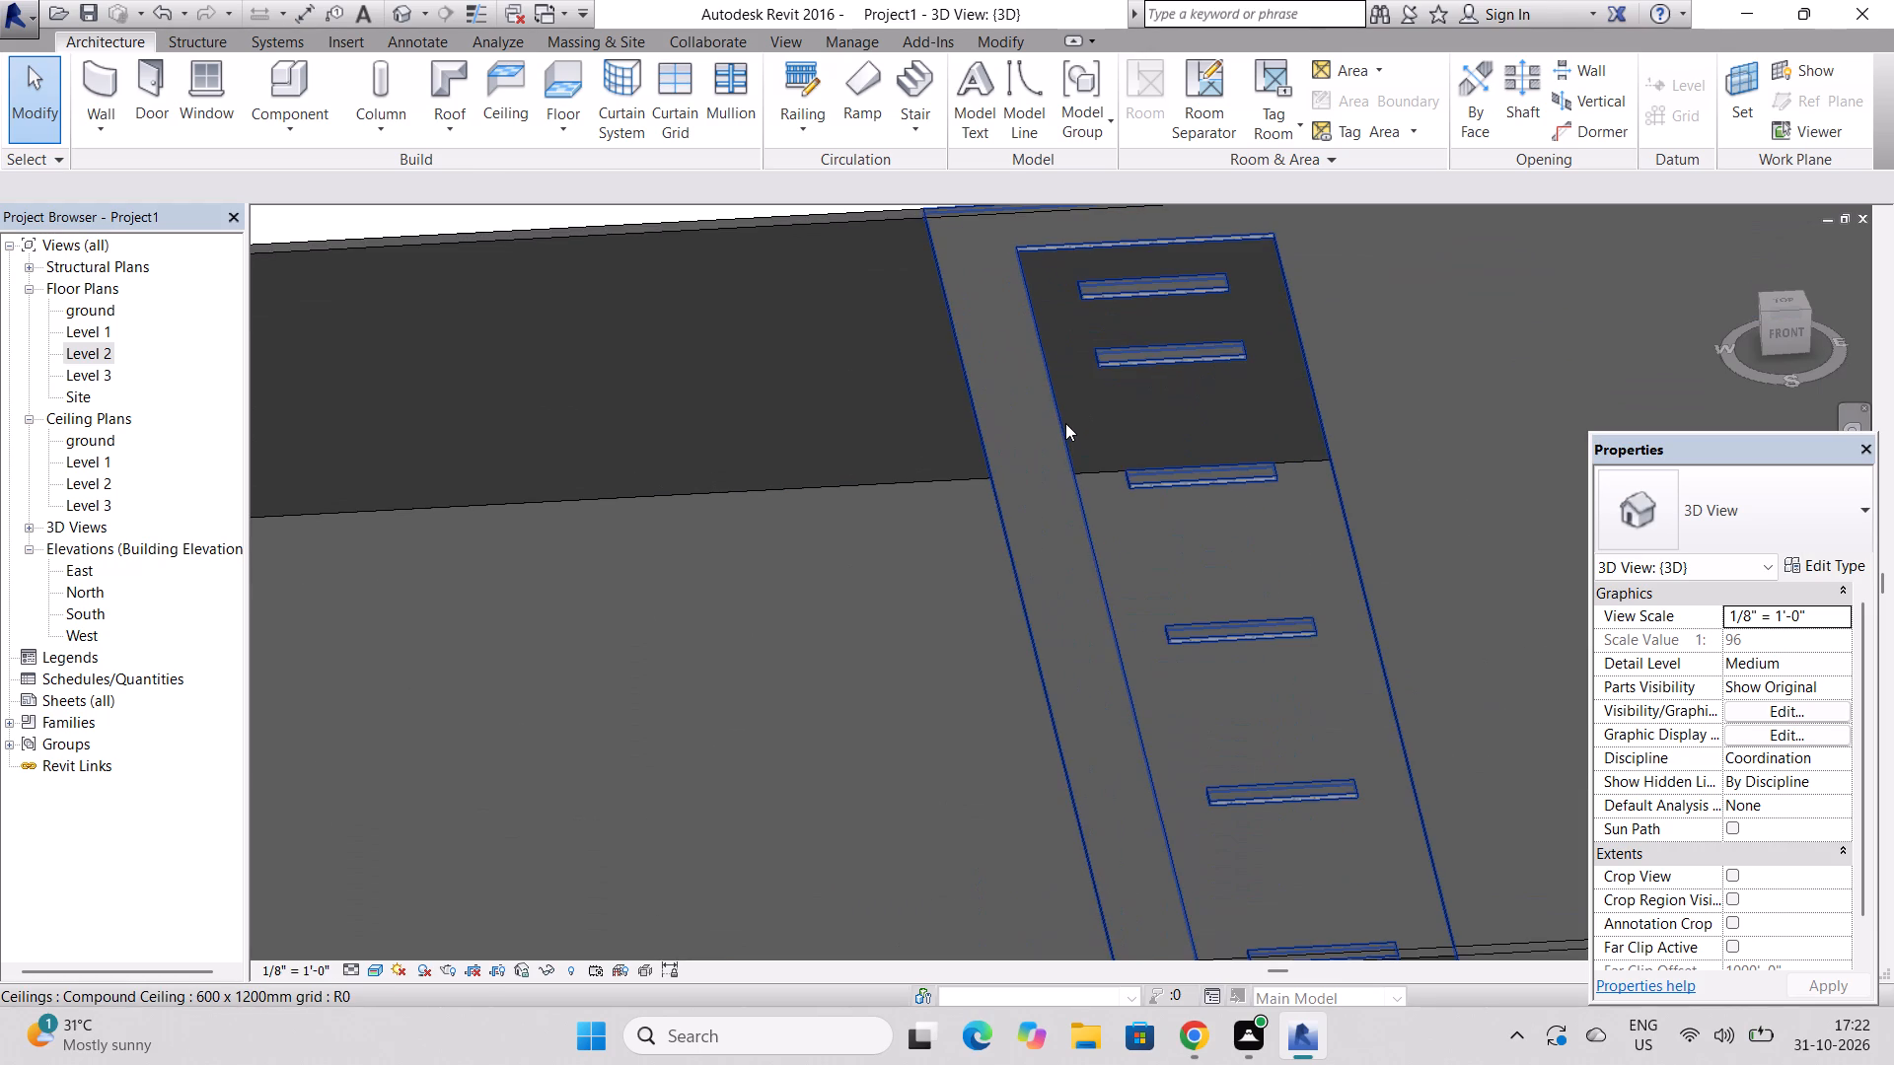
pyautogui.scroll(-5, 925, 424)
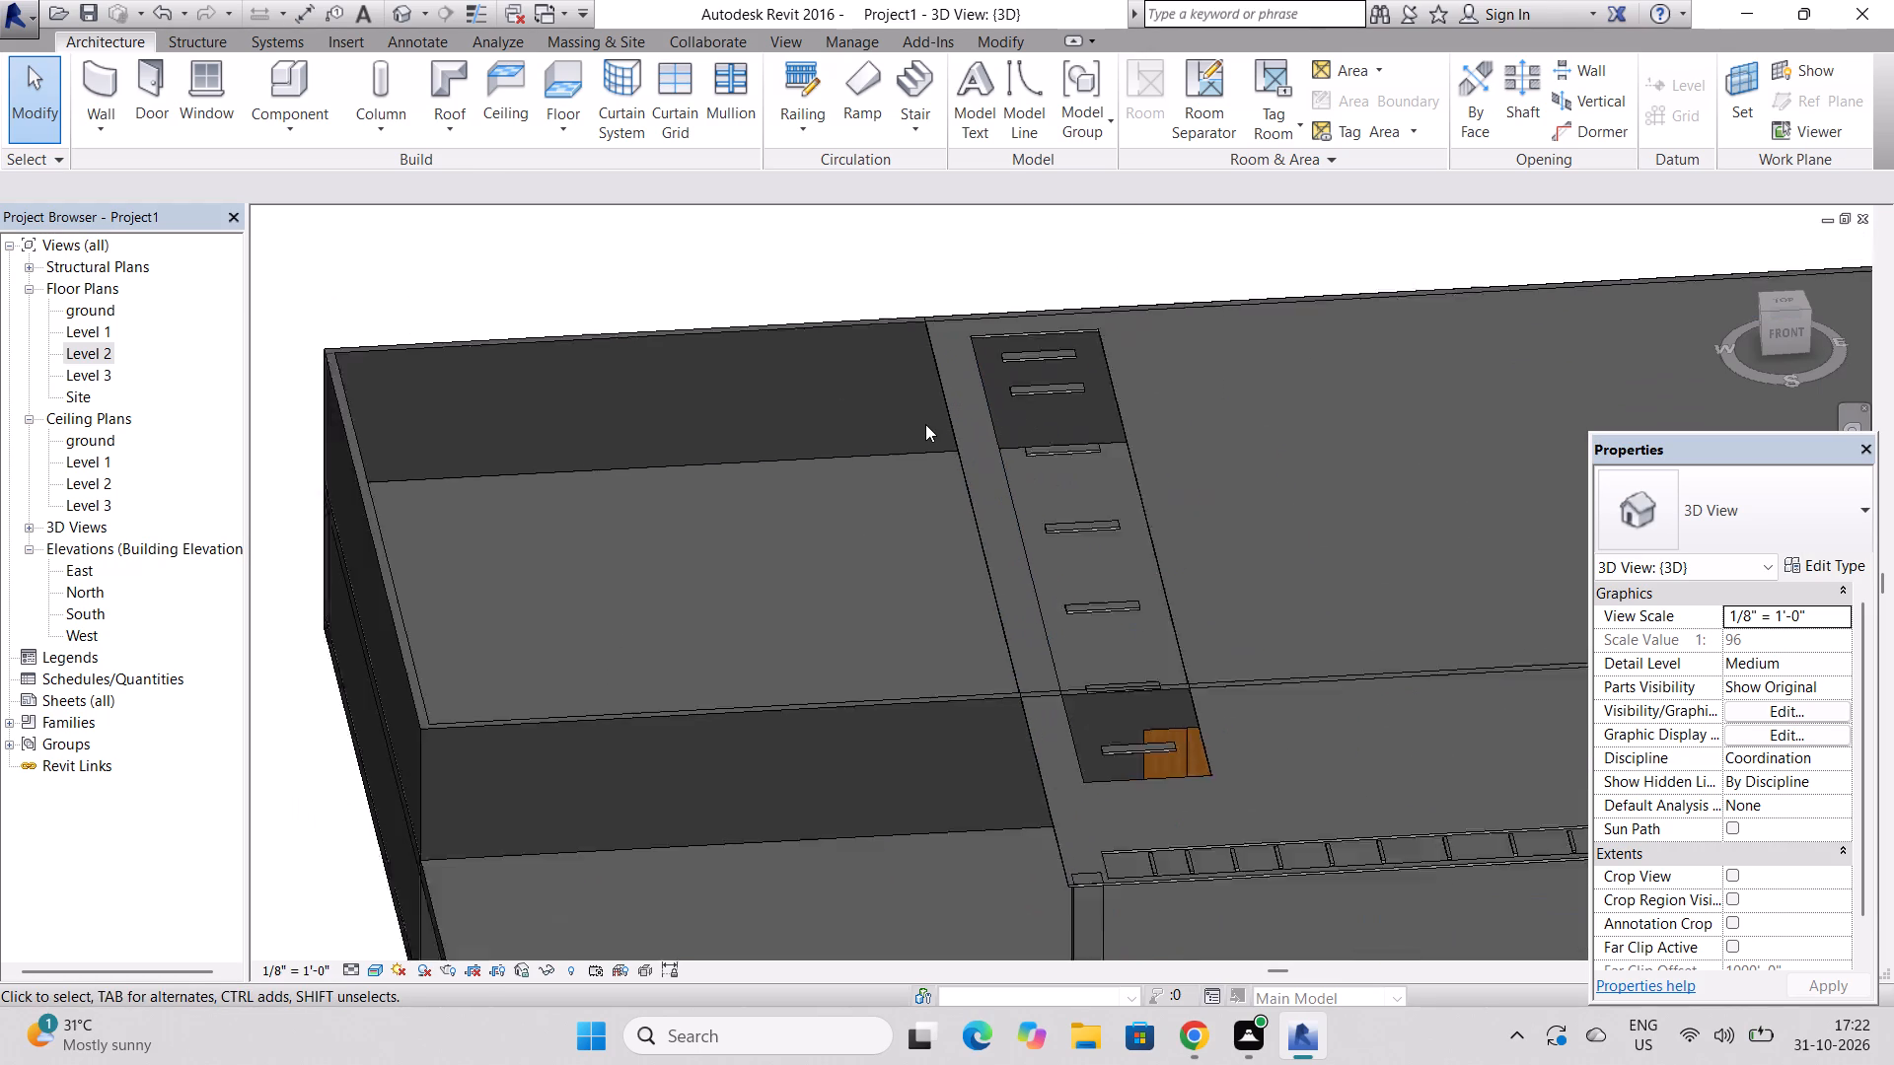
pyautogui.scroll(-5, 925, 424)
pyautogui.scroll(7, 1311, 650)
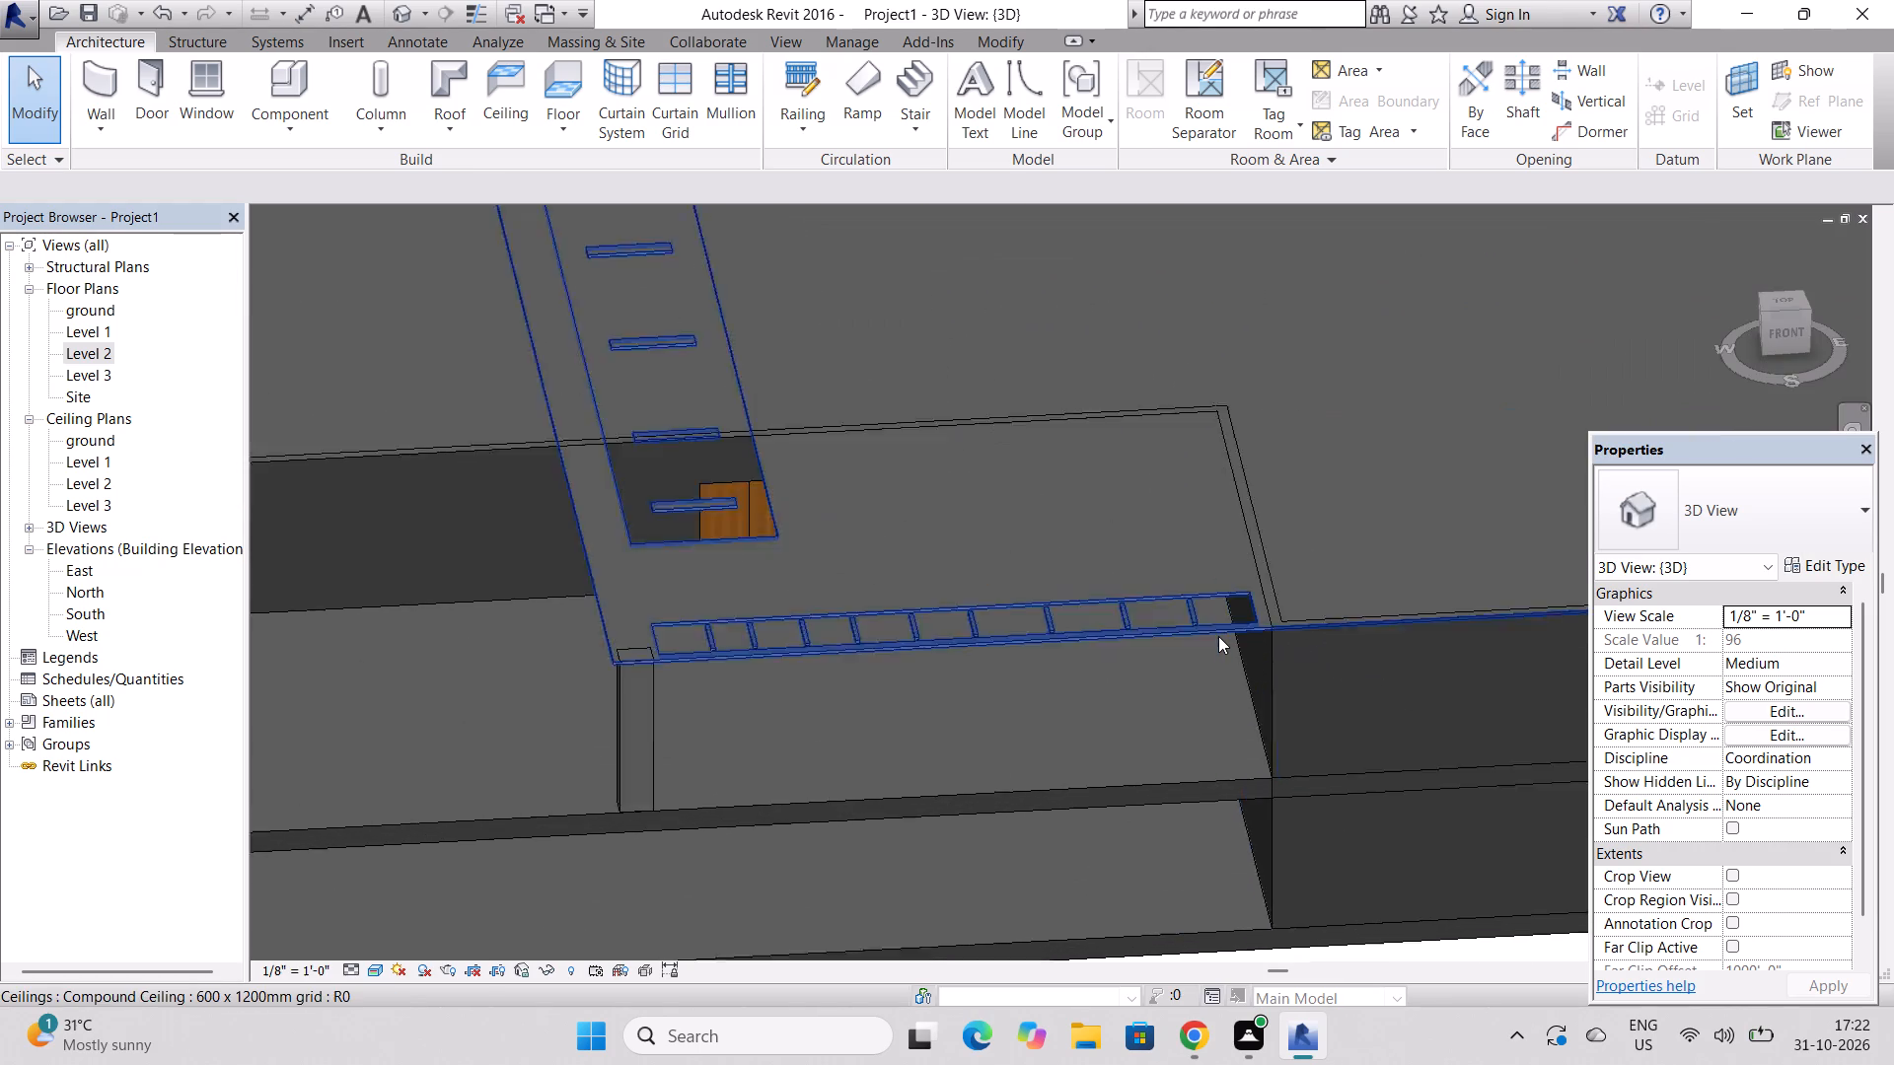
# Examine the long opening and the strip opening in 3D from above, below and several sides of the building.
pyautogui.scroll(9, 1218, 636)
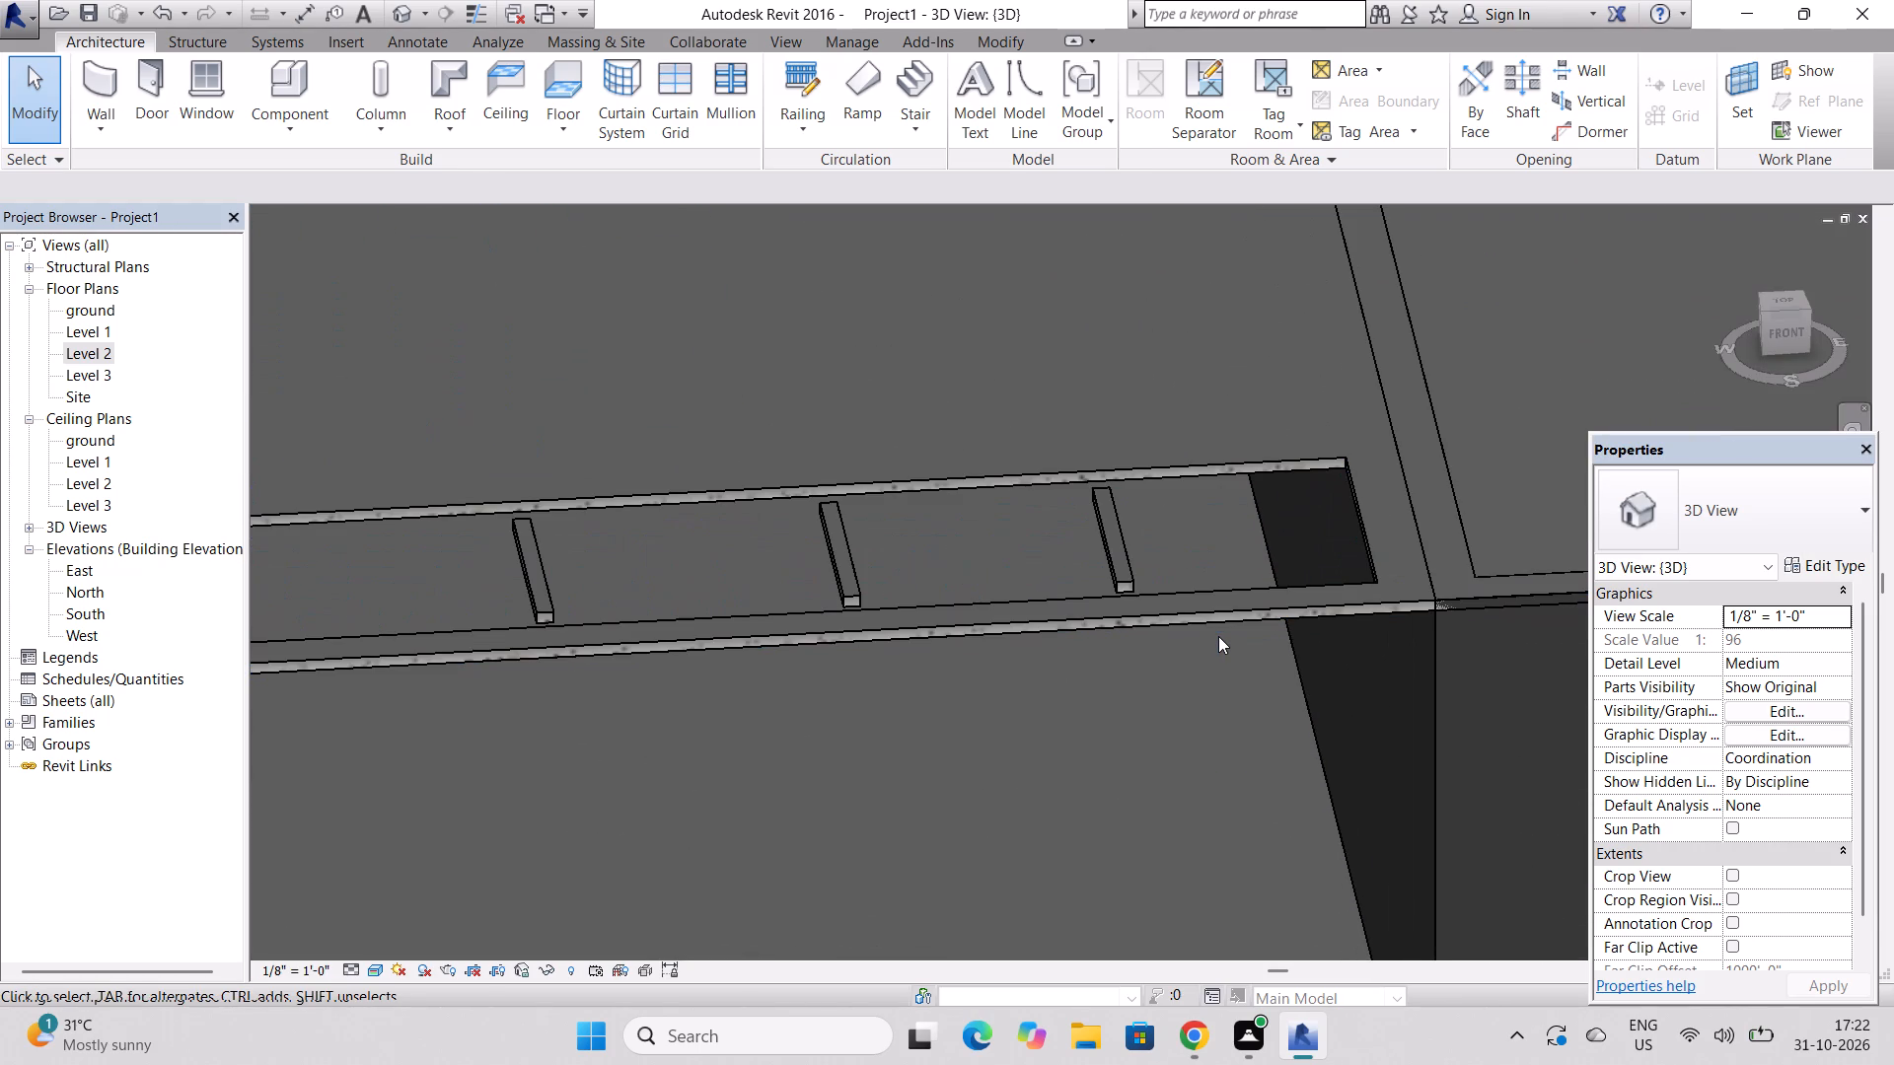
pyautogui.scroll(-15, 1218, 636)
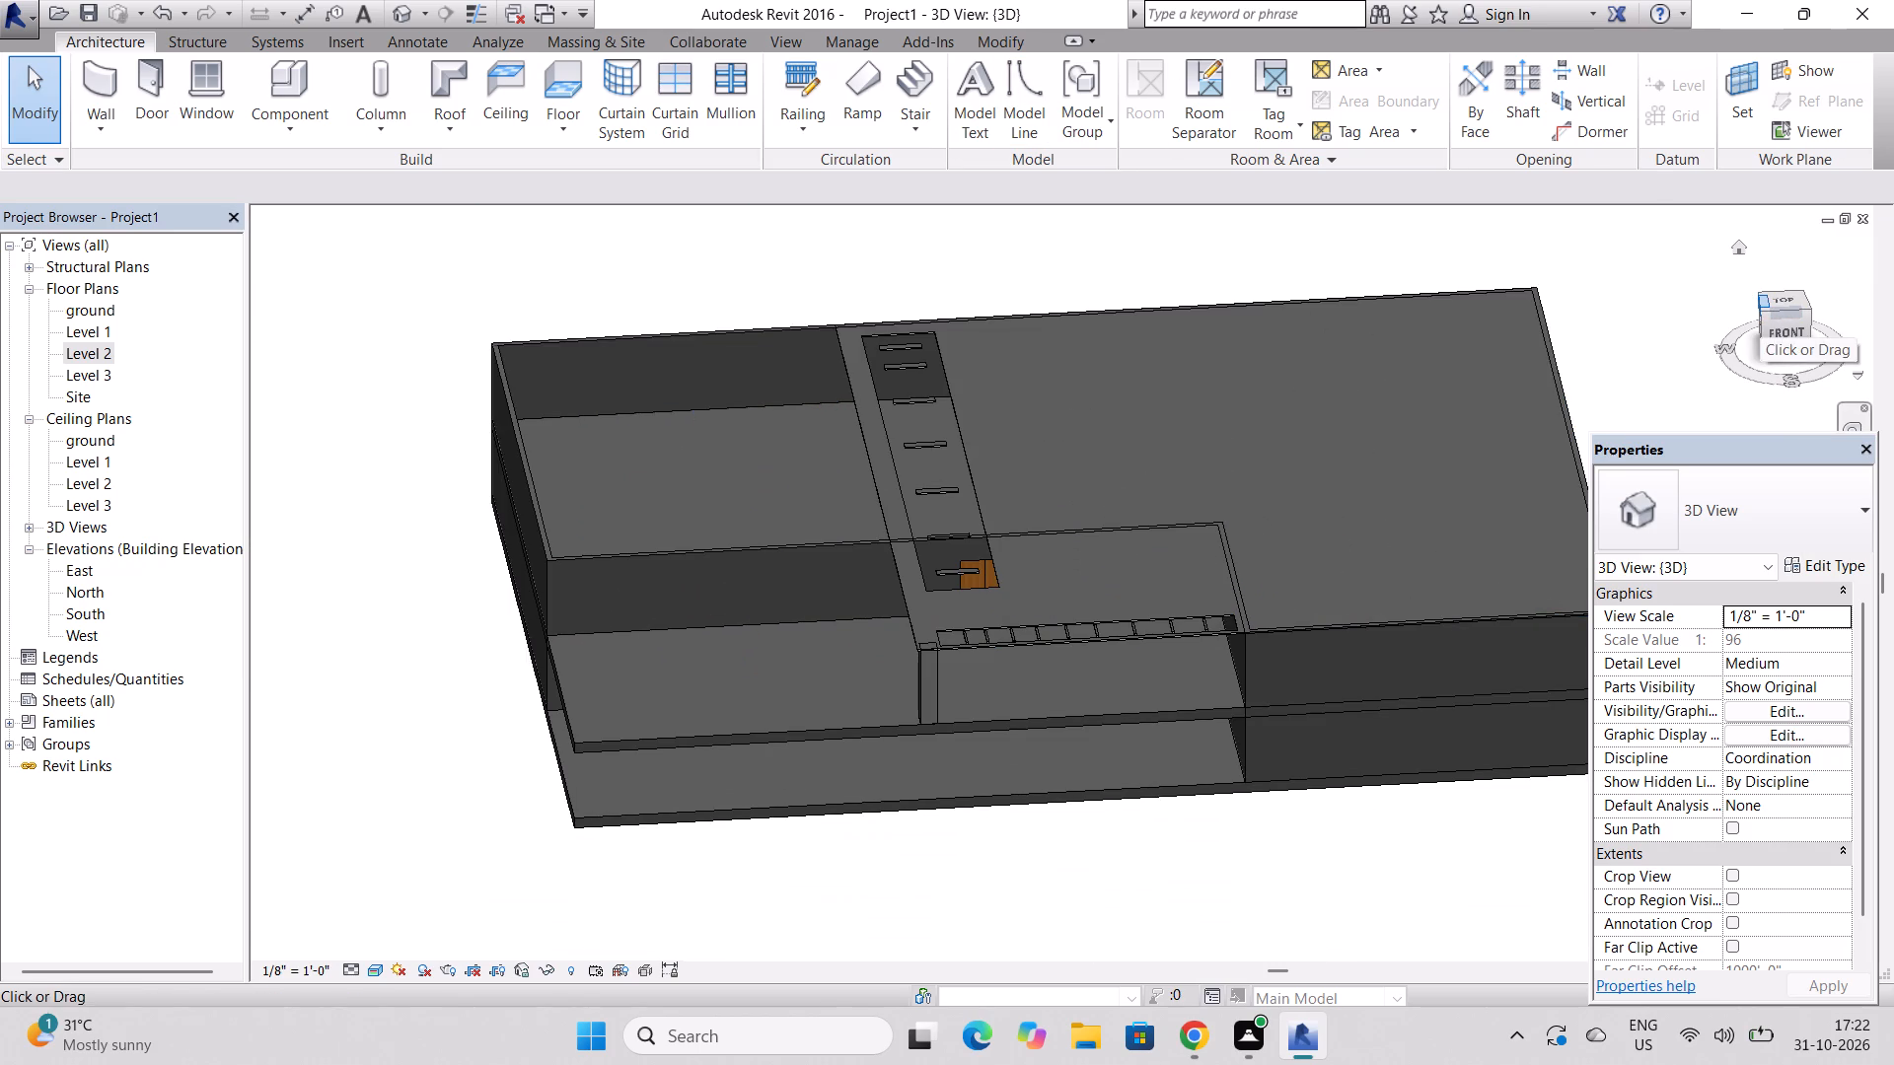
pyautogui.moveTo(1762, 313); pyautogui.dragTo(1780, 254)
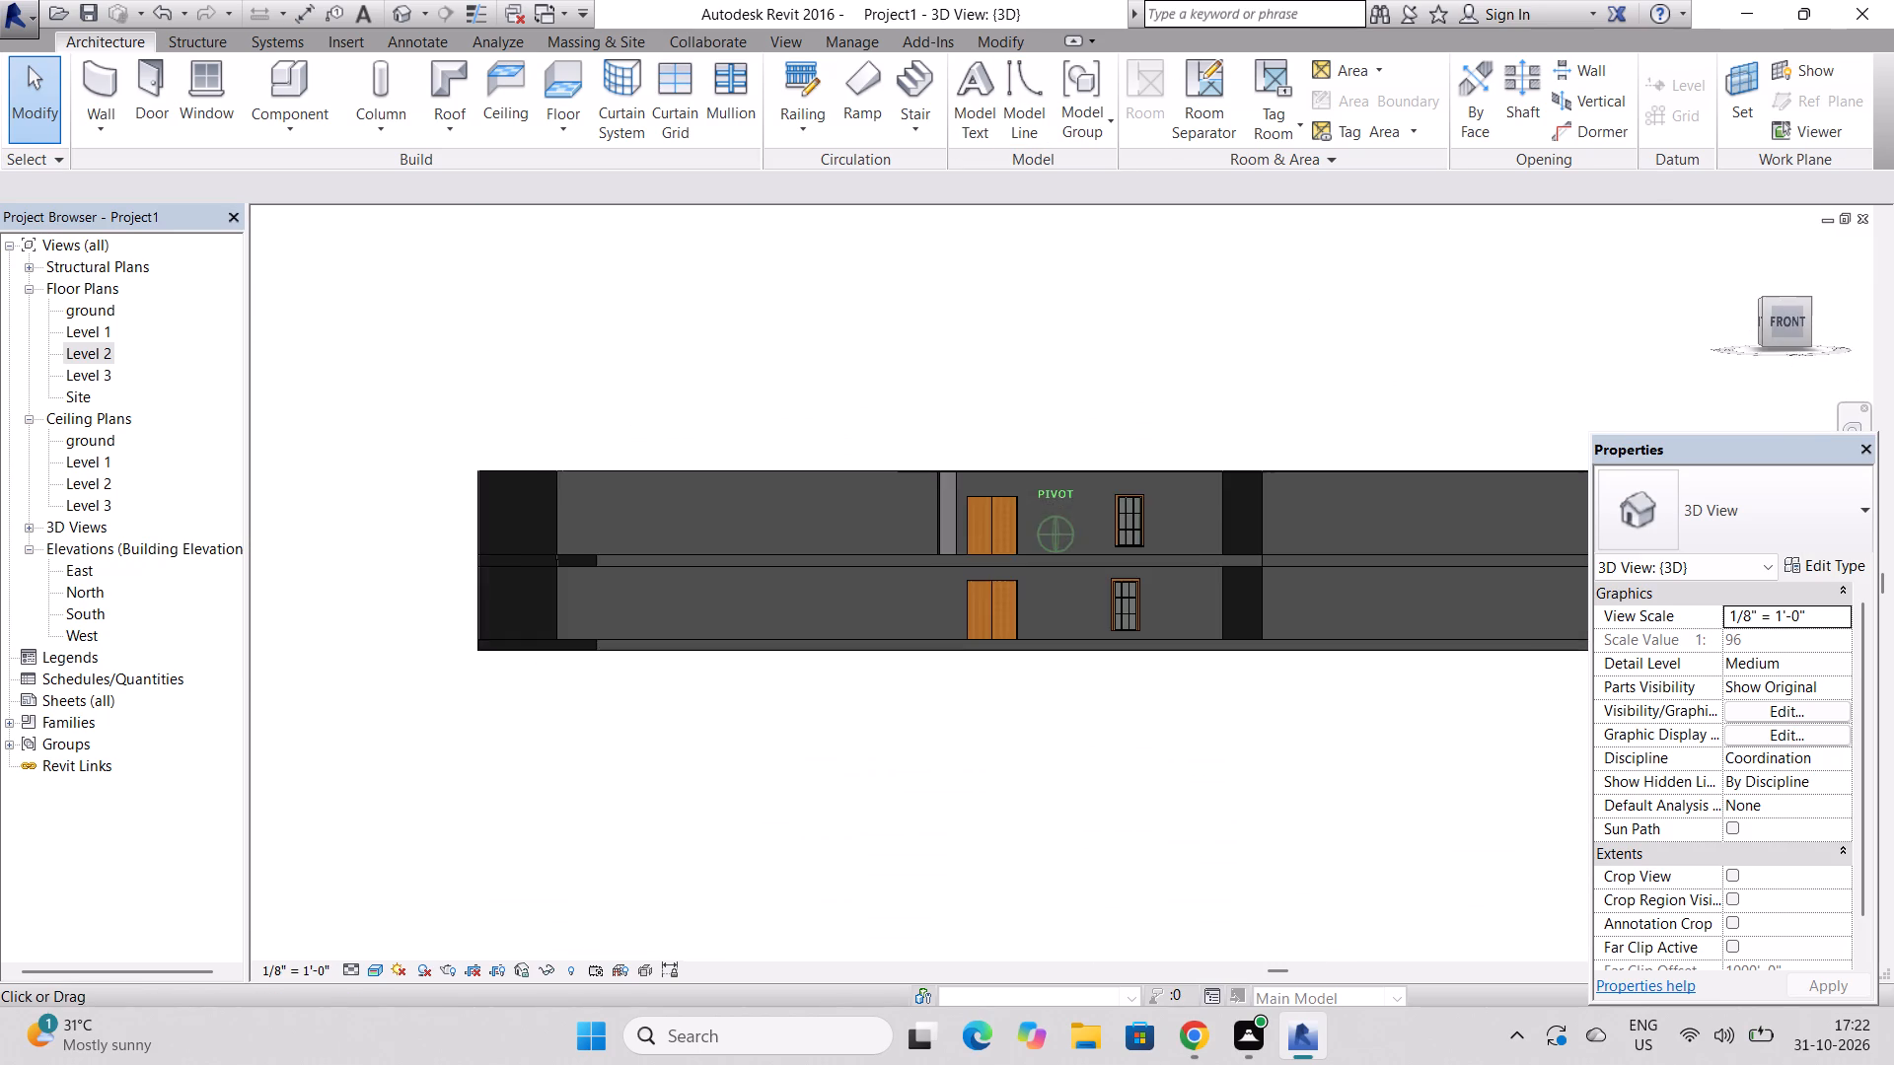
pyautogui.moveTo(1780, 254); pyautogui.dragTo(1776, 955)
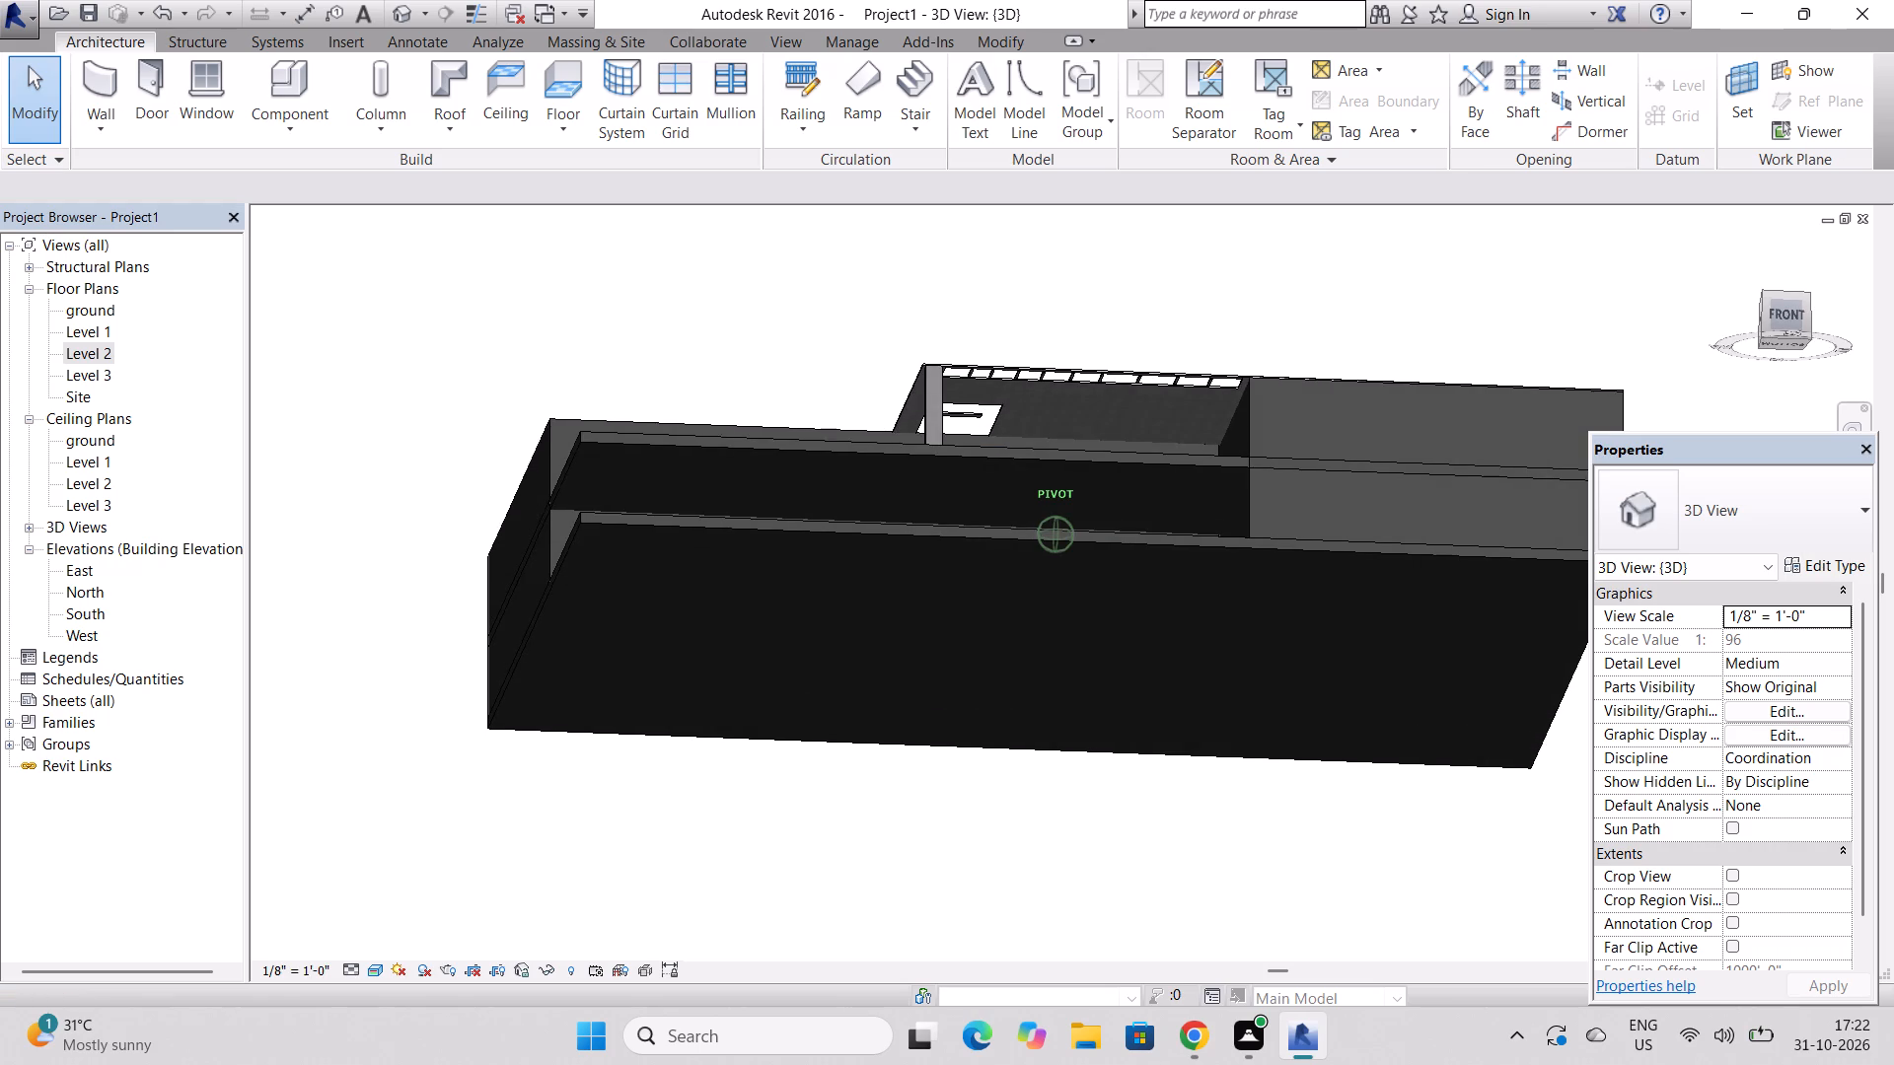
pyautogui.moveTo(1776, 955); pyautogui.dragTo(1721, 285)
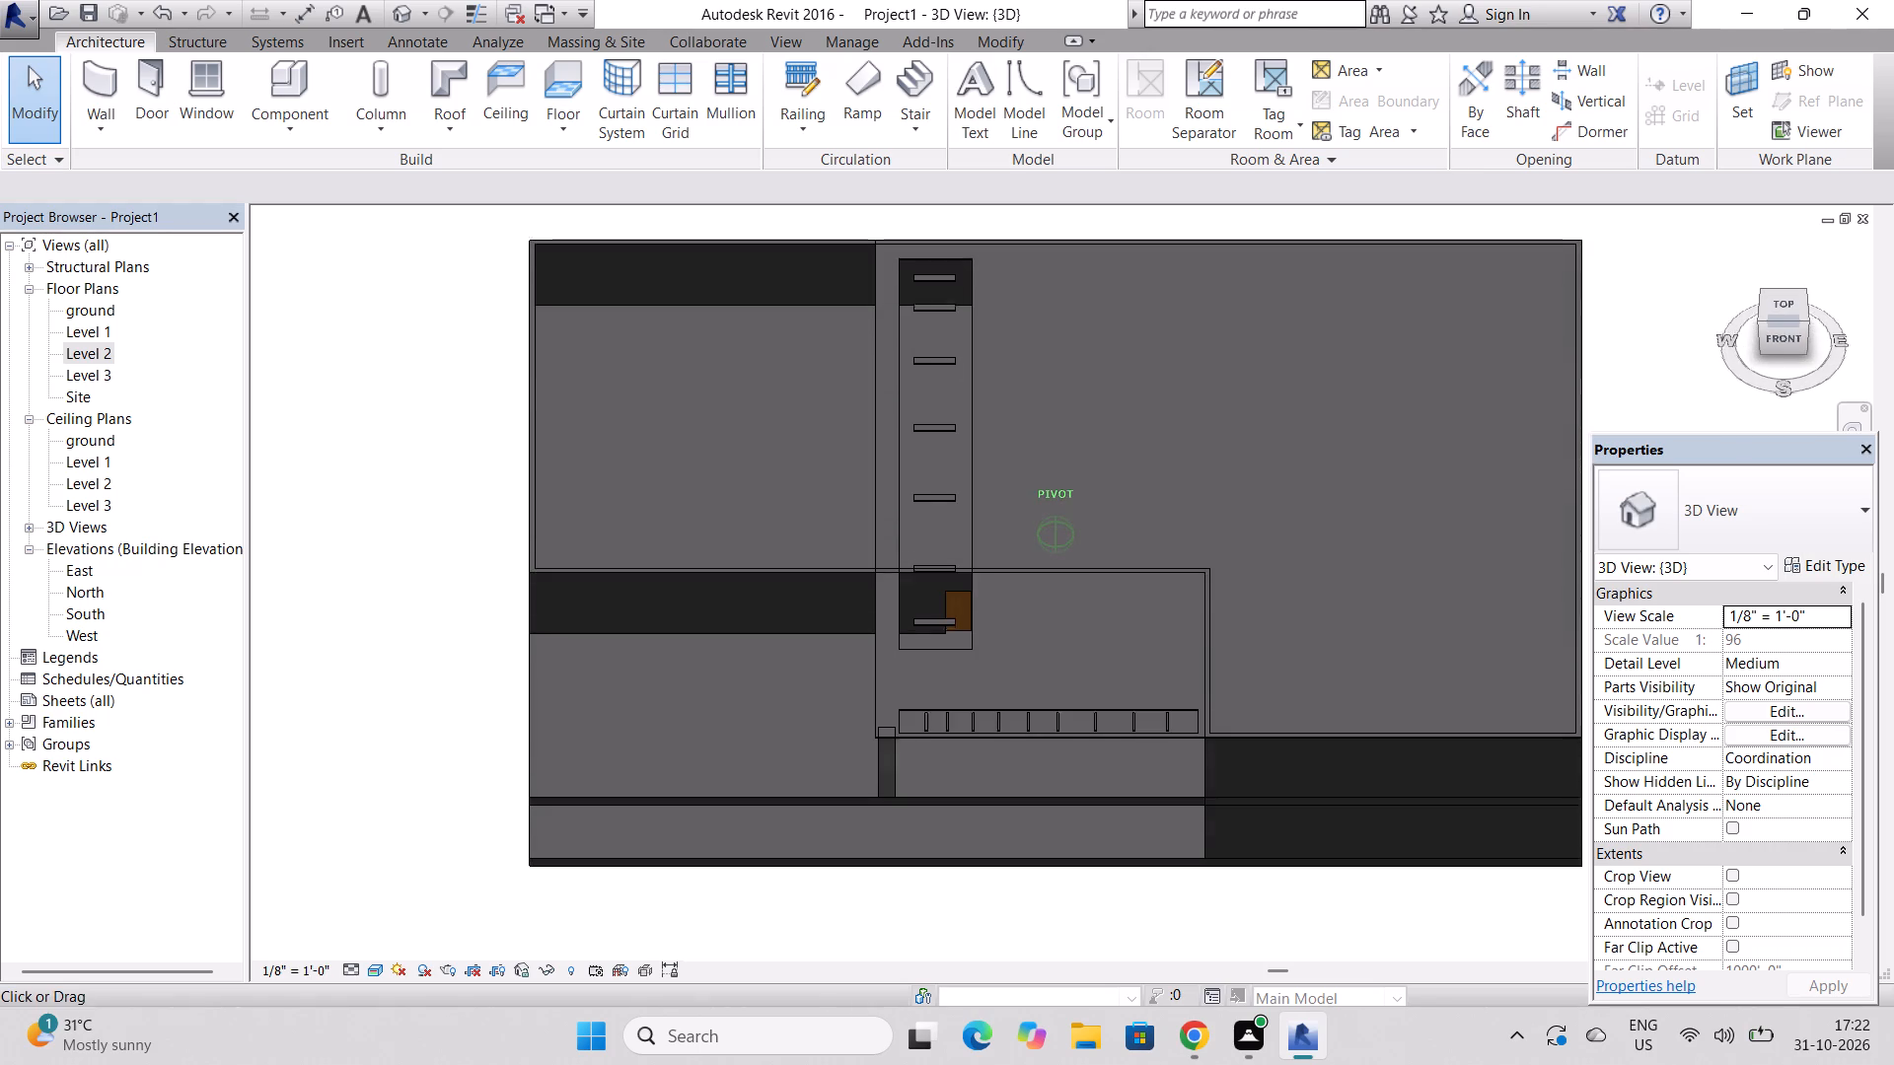
pyautogui.moveTo(1721, 285); pyautogui.dragTo(1762, 902)
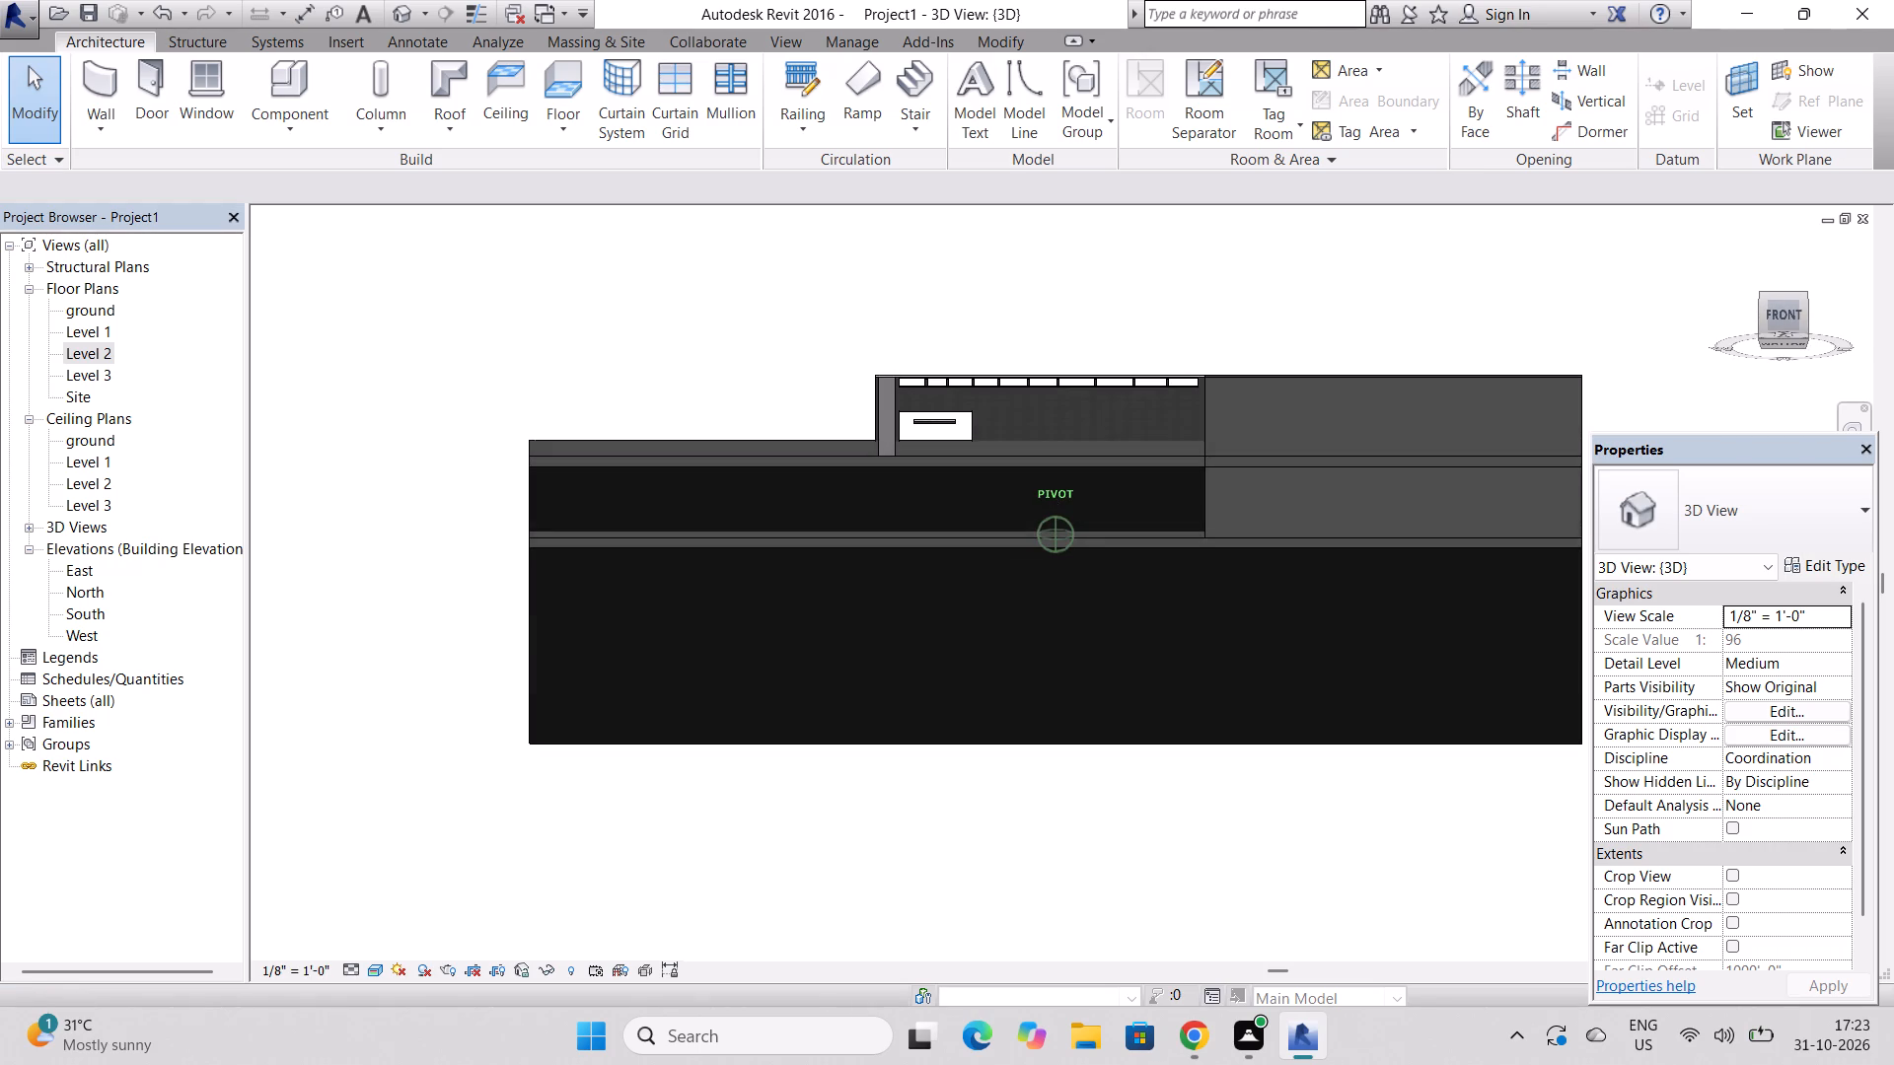
pyautogui.moveTo(1762, 902); pyautogui.dragTo(436, 249)
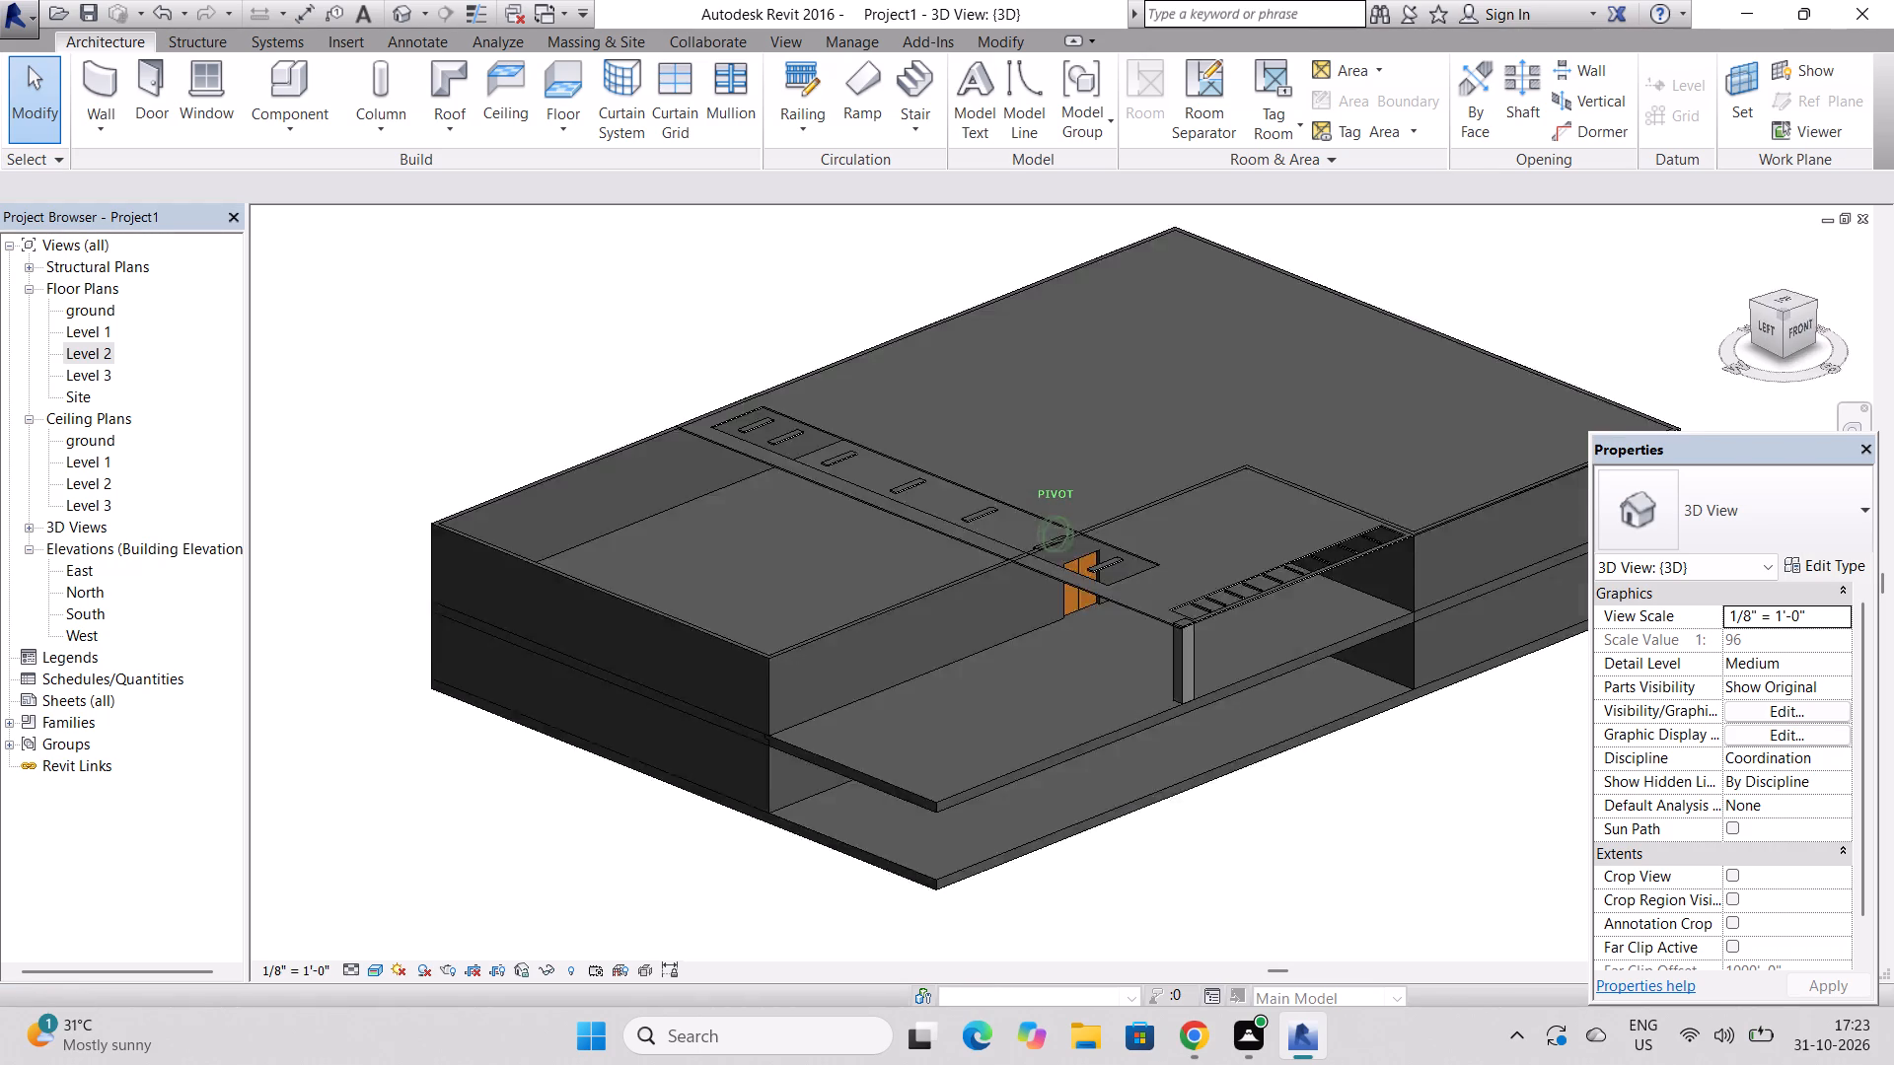
pyautogui.moveTo(436, 249); pyautogui.dragTo(1871, 327)
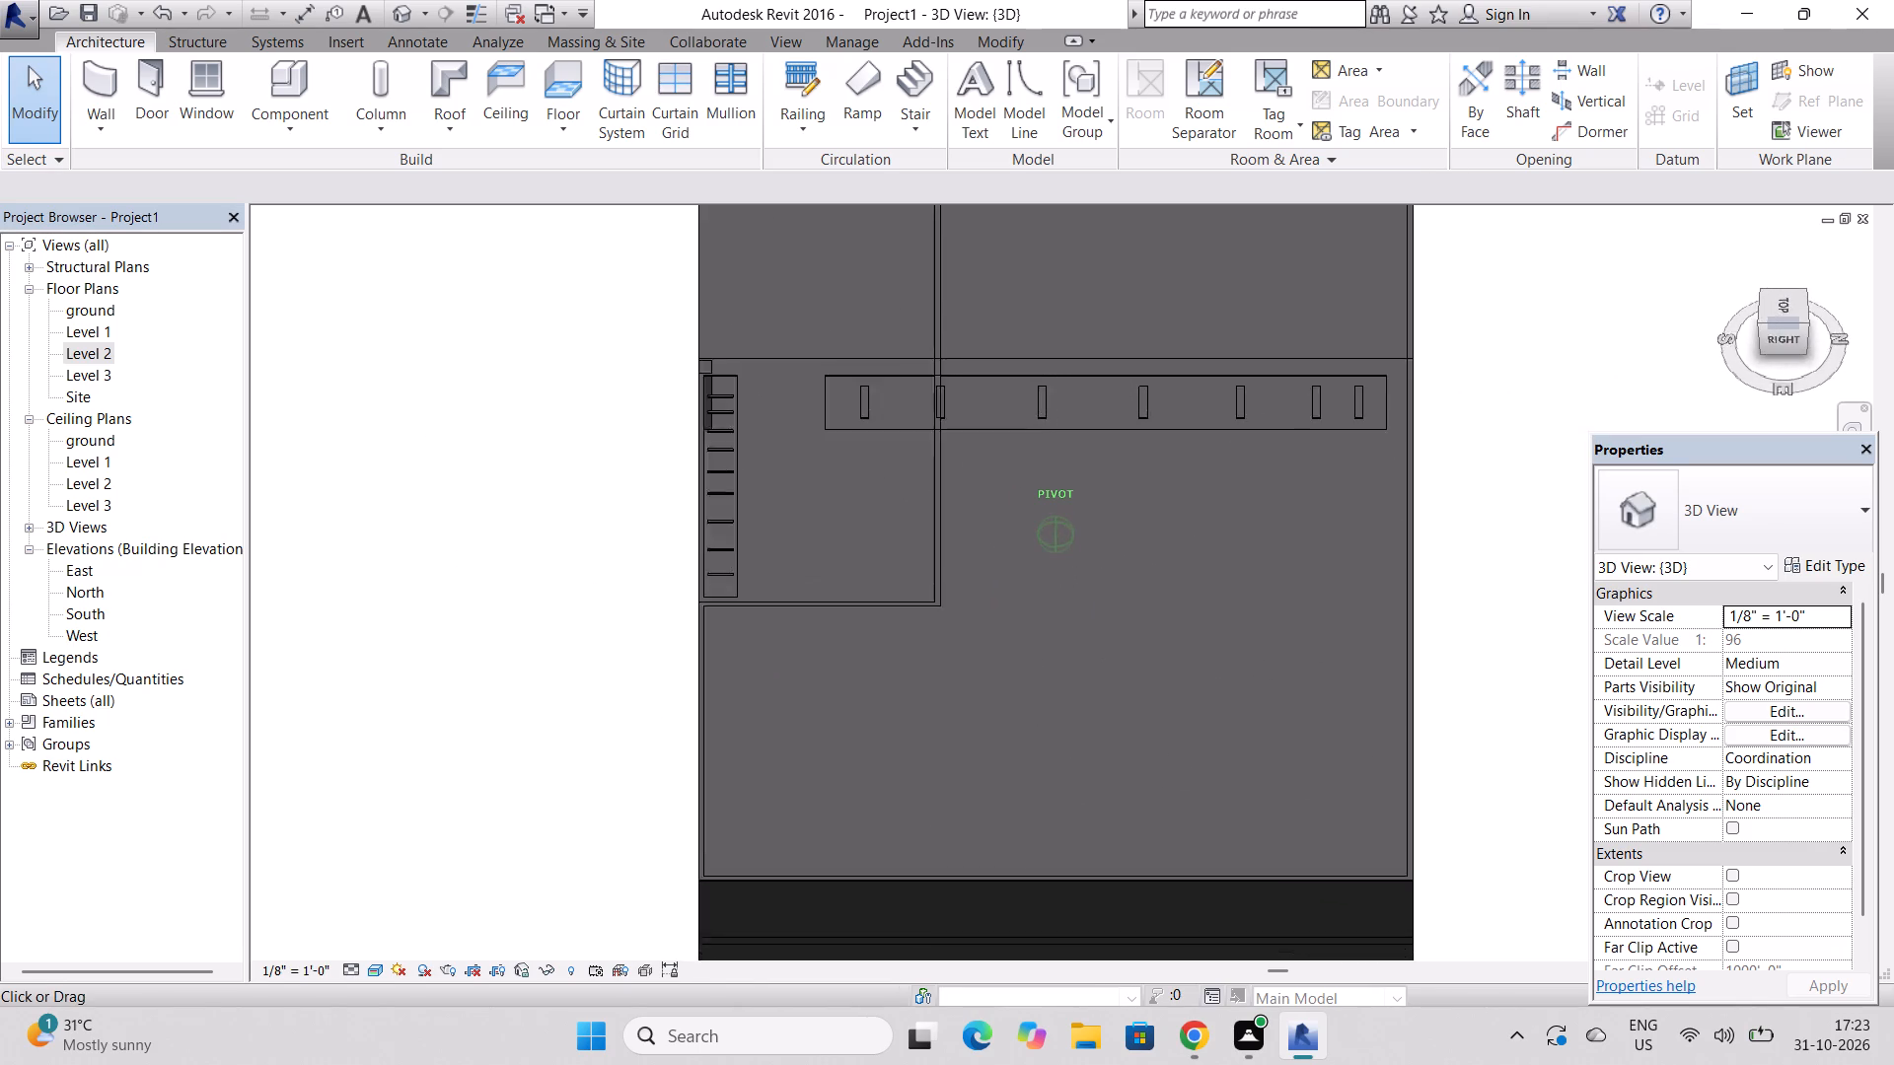
pyautogui.moveTo(1871, 327); pyautogui.dragTo(1758, 321)
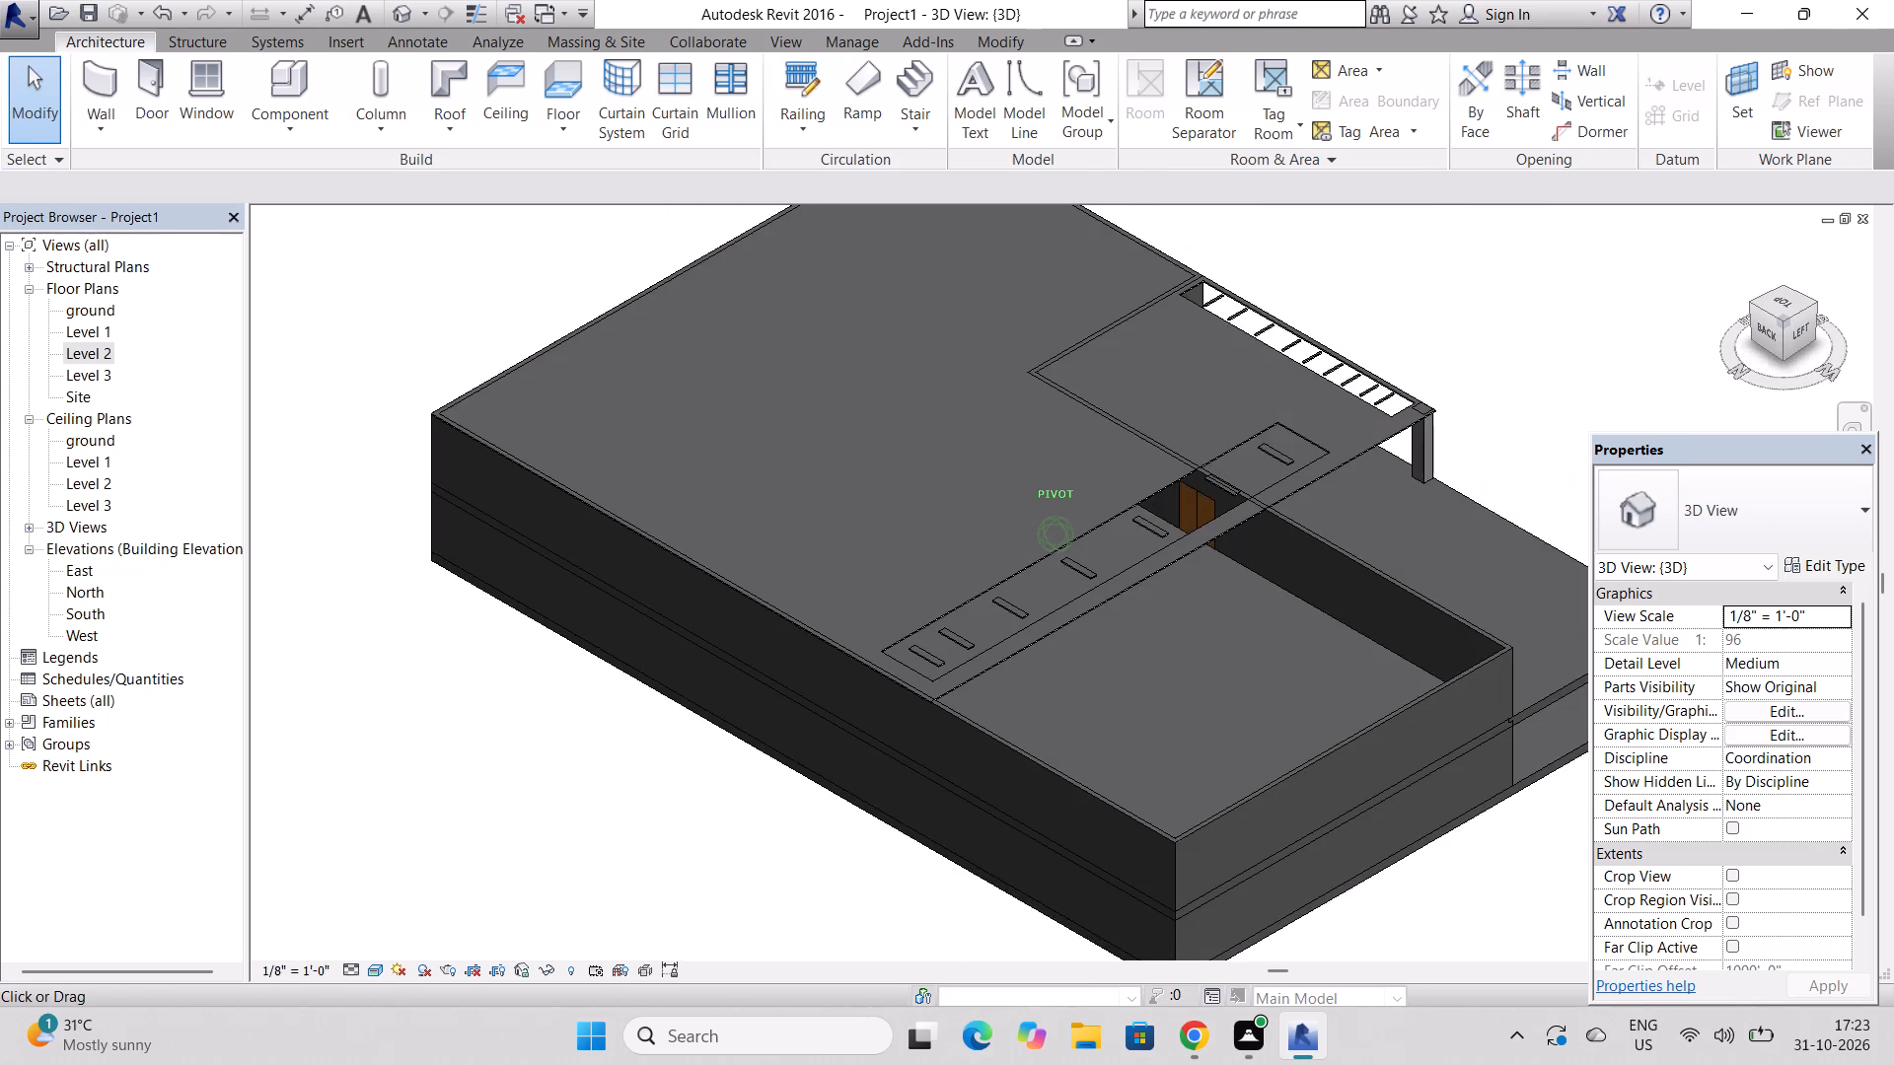
pyautogui.moveTo(1758, 321); pyautogui.dragTo(1024, 324)
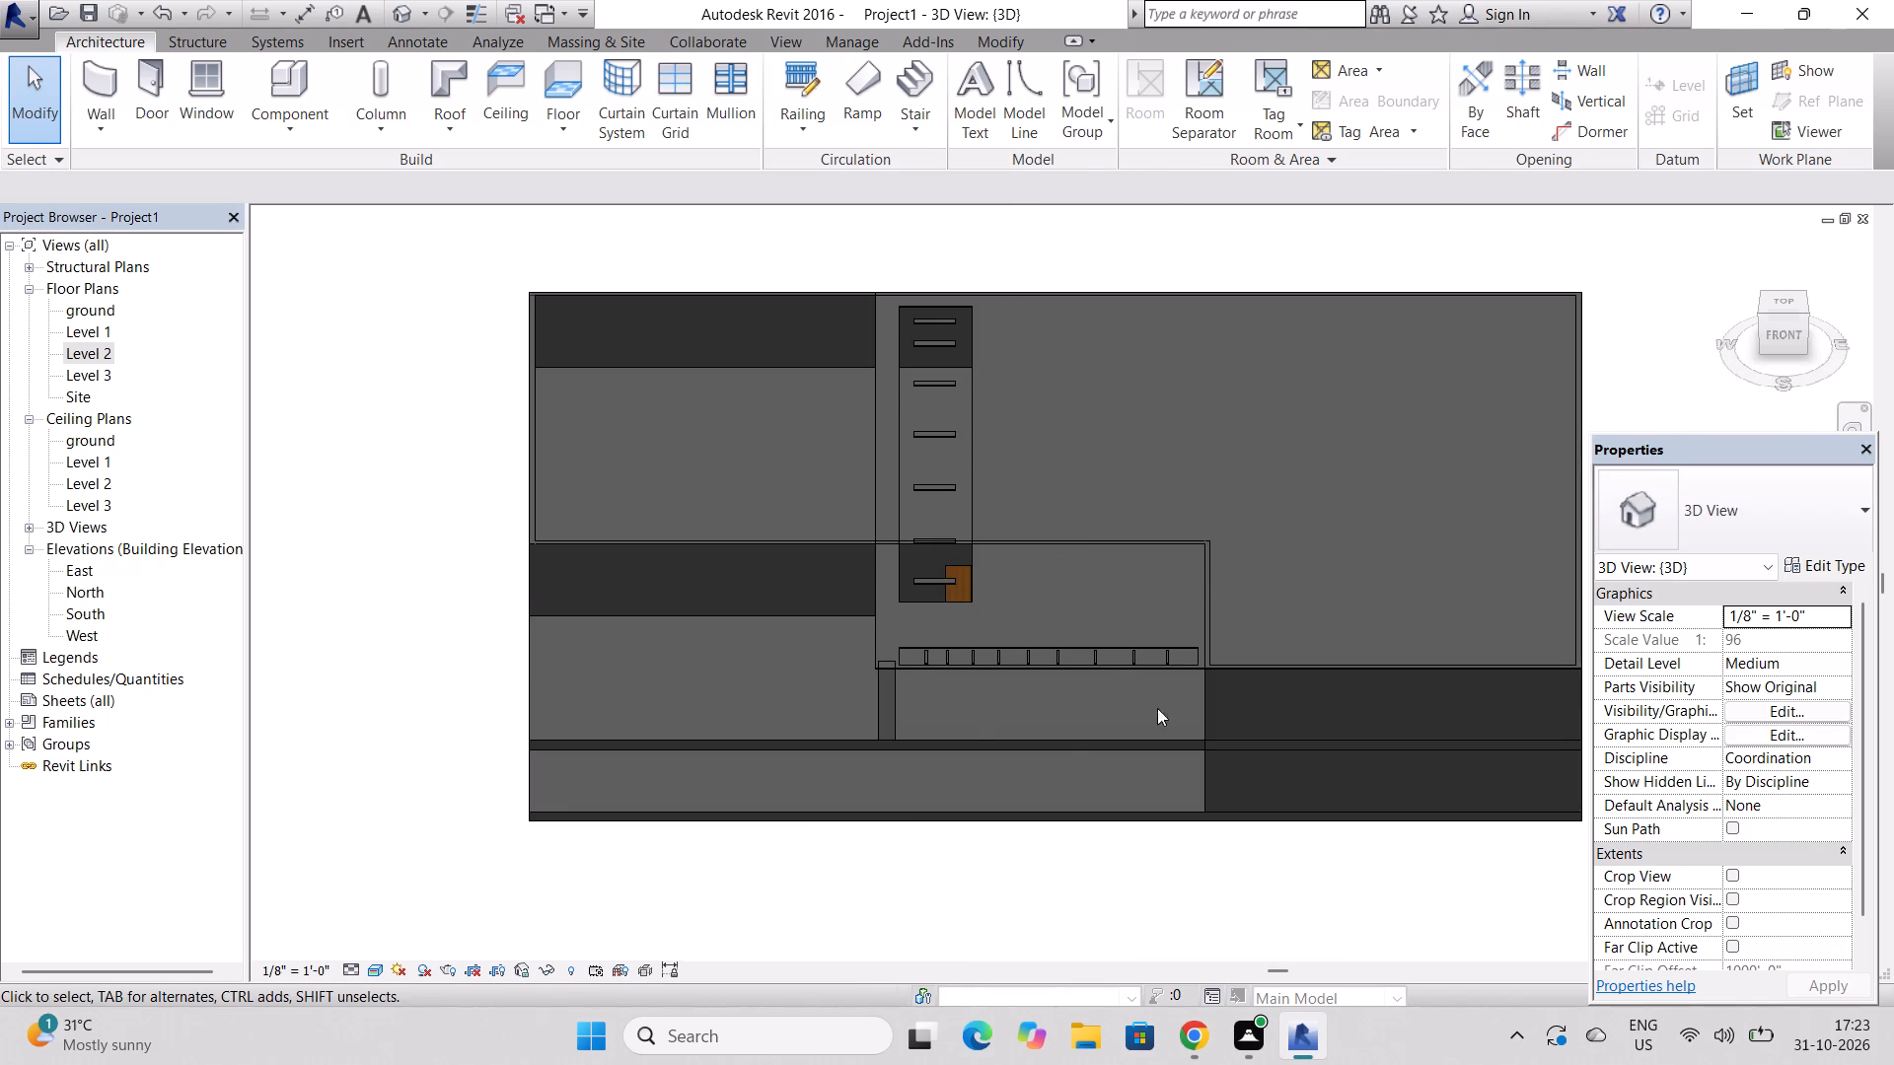
# Reopen the Level 1 ceiling's boundary and move the long opening's side farthest from the ceiling edge inward, 3' 0" from the small rectangles' opposite ends.
pyautogui.scroll(9, 943, 576)
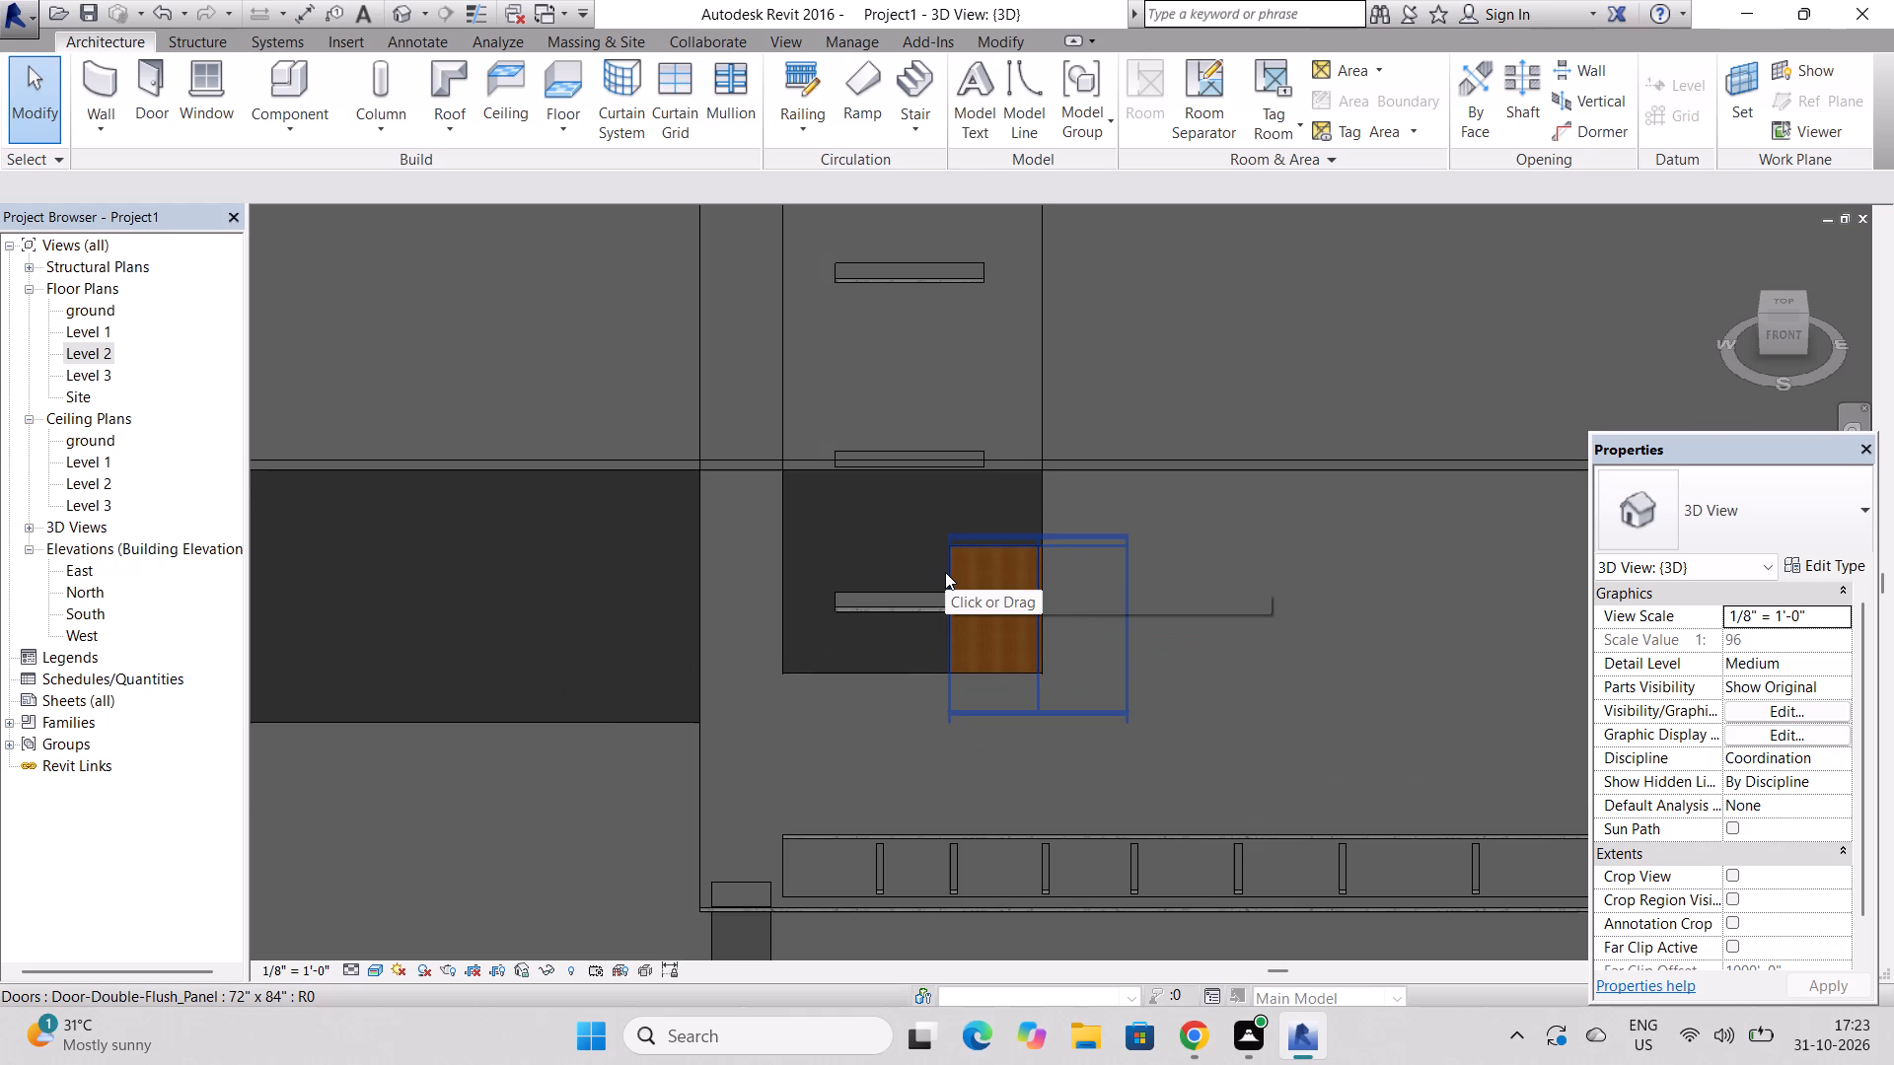
pyautogui.doubleClick(1037, 551)
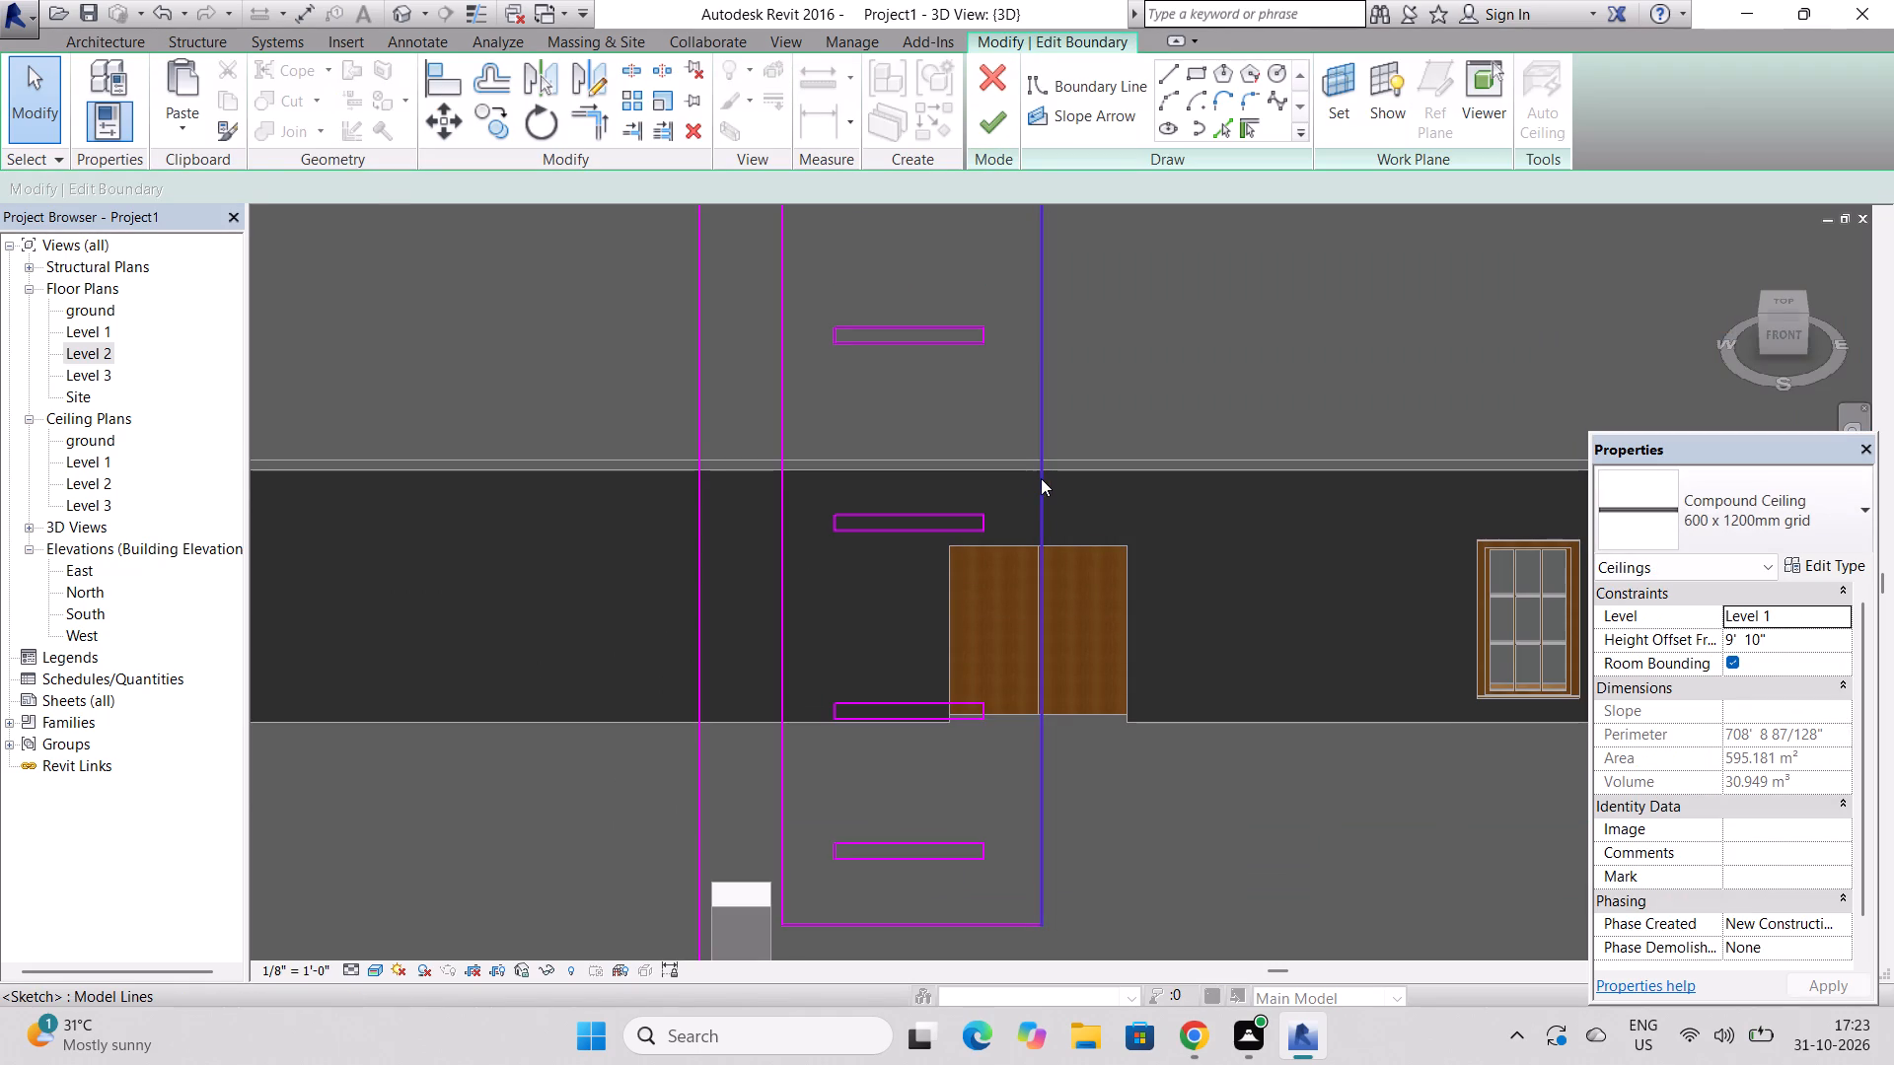
pyautogui.moveTo(1041, 478); pyautogui.dragTo(965, 480)
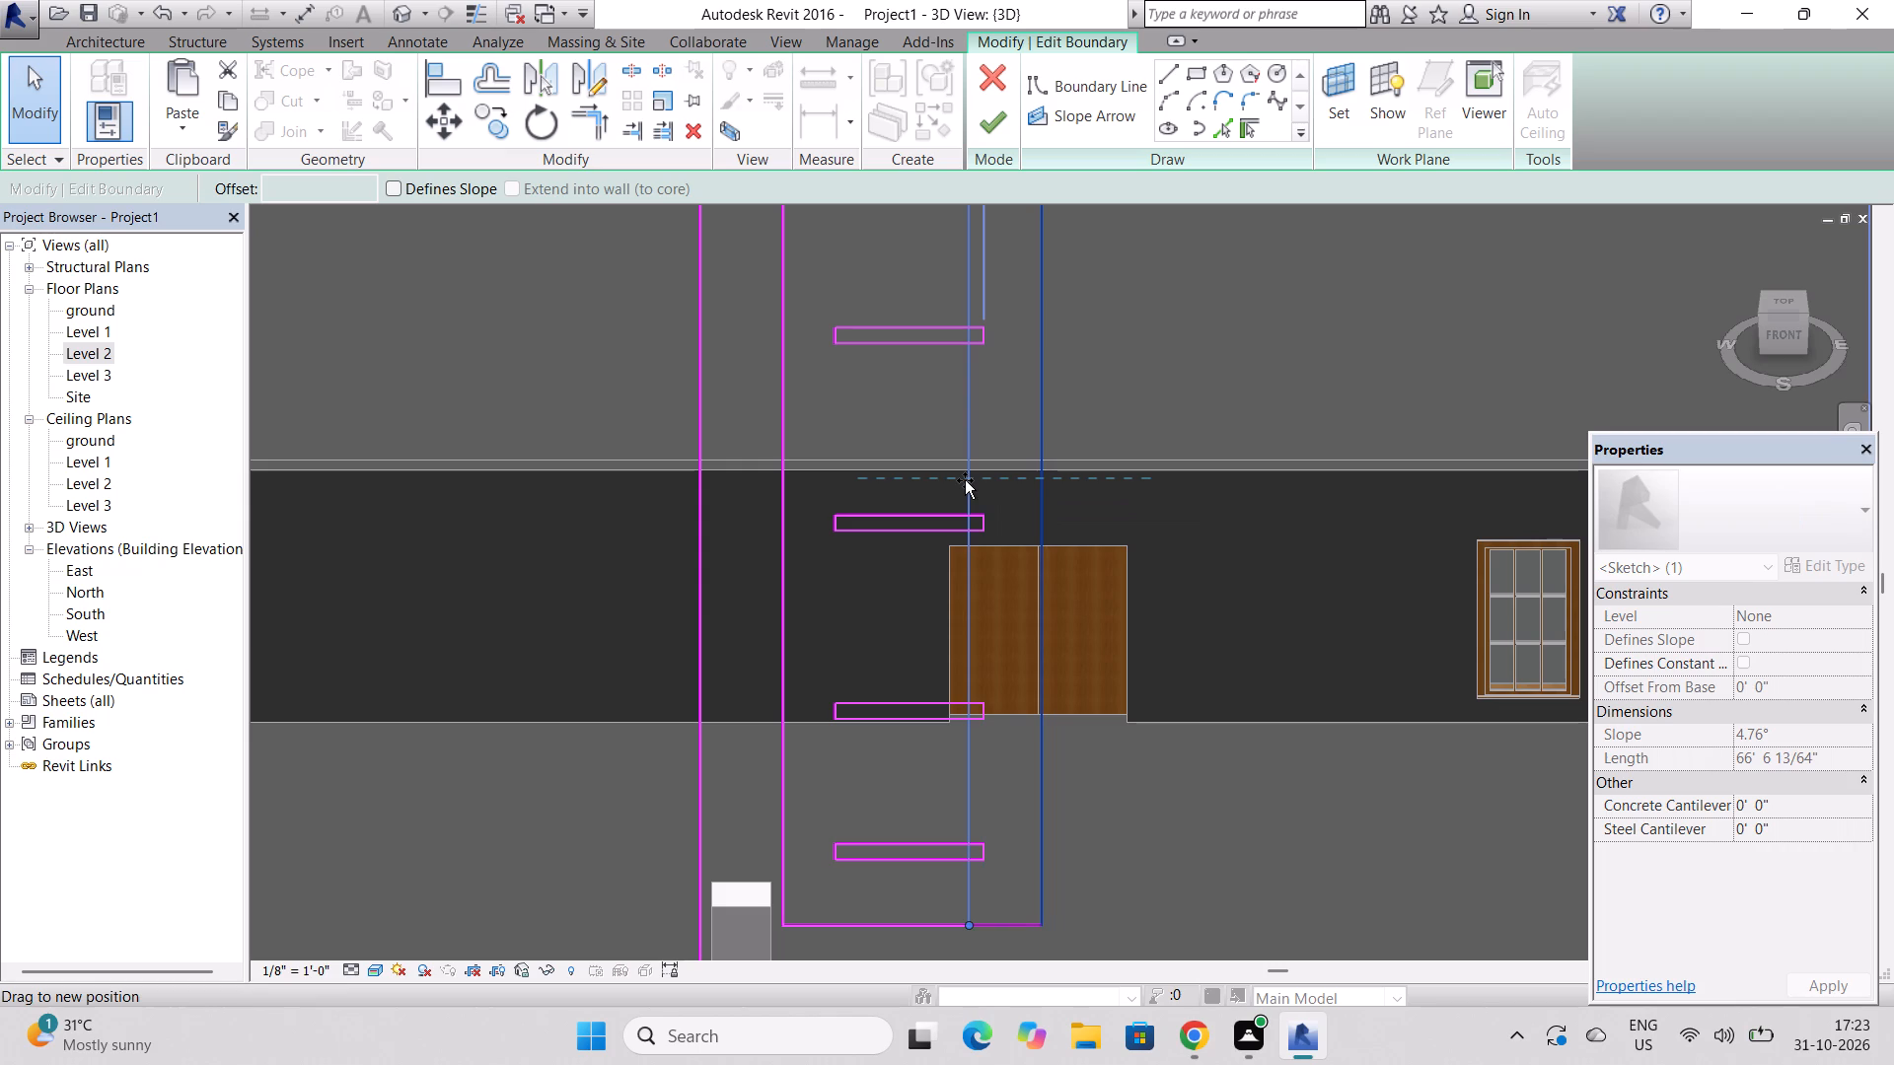
pyautogui.moveTo(965, 480); pyautogui.dragTo(925, 480)
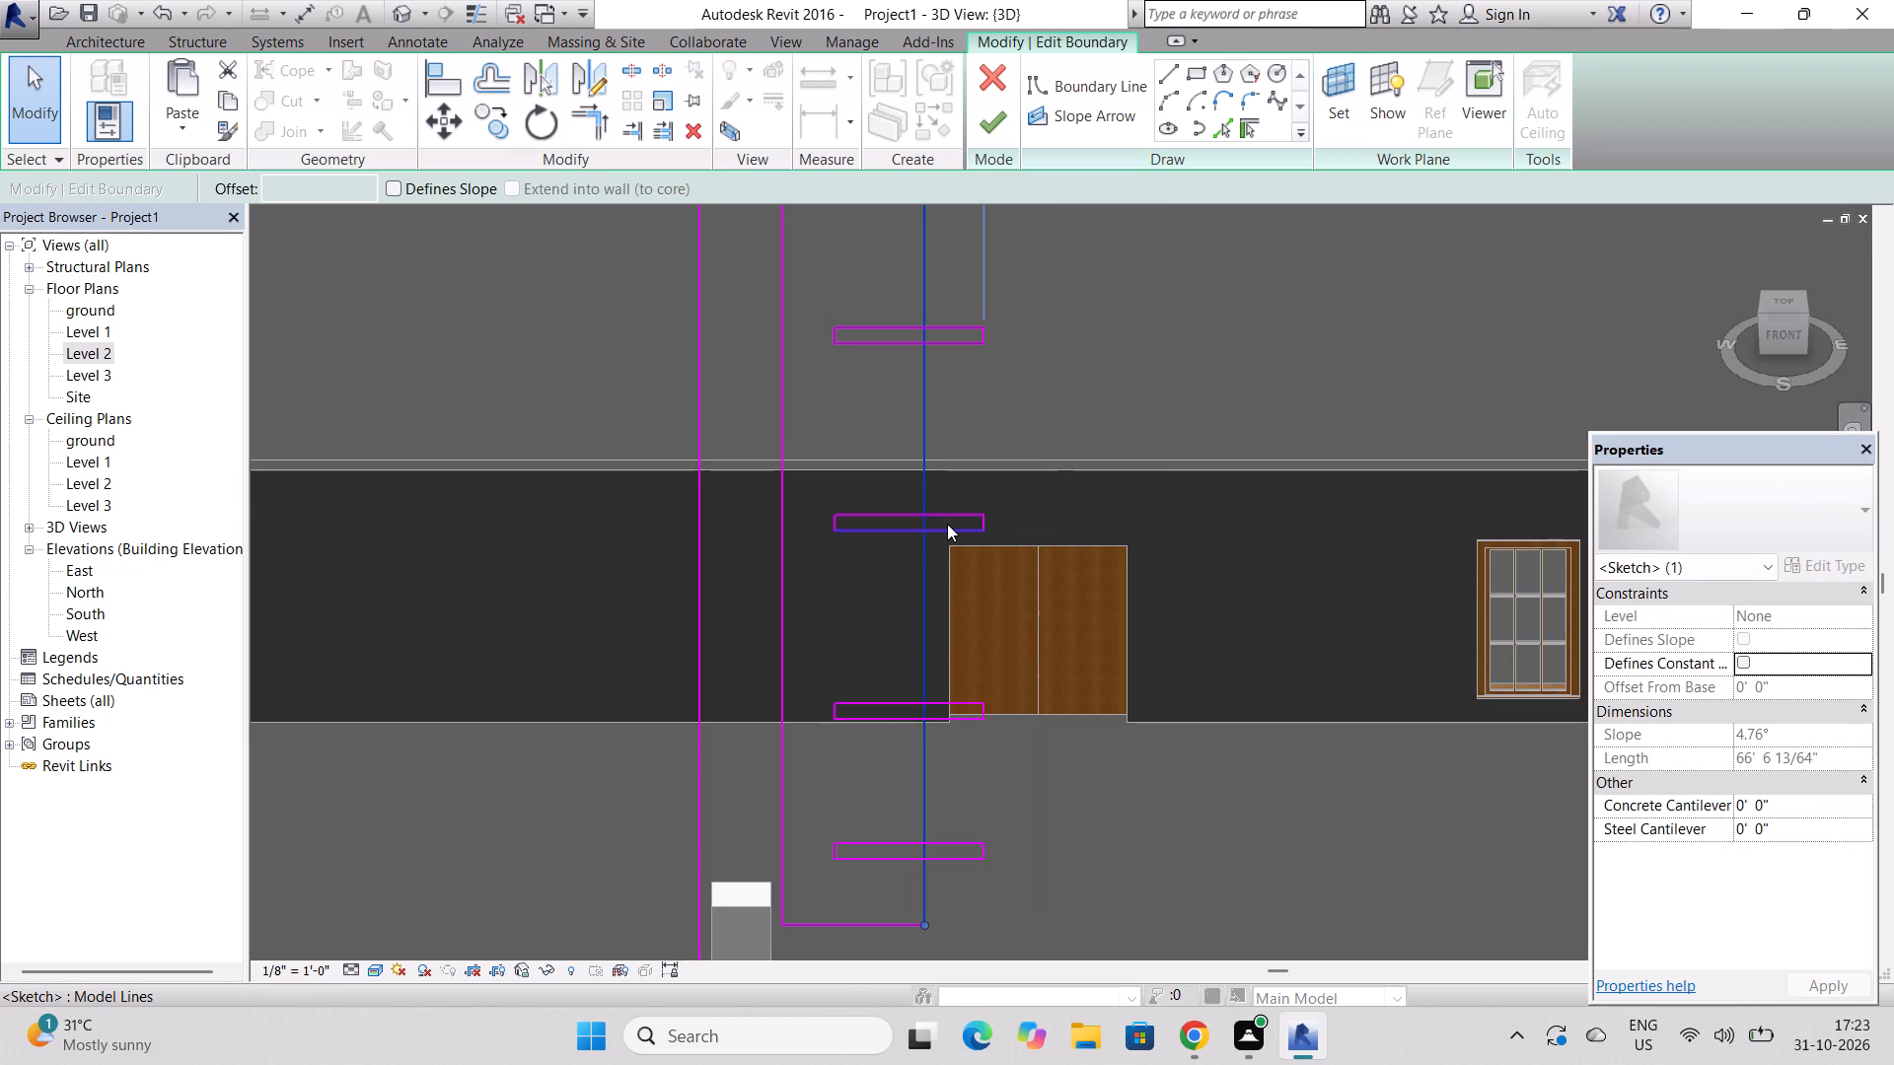
# Shorten the third small rectangle from the strip opening by moving its protruding end inside the narrowed long opening.
pyautogui.click(947, 524)
pyautogui.scroll(6, 947, 524)
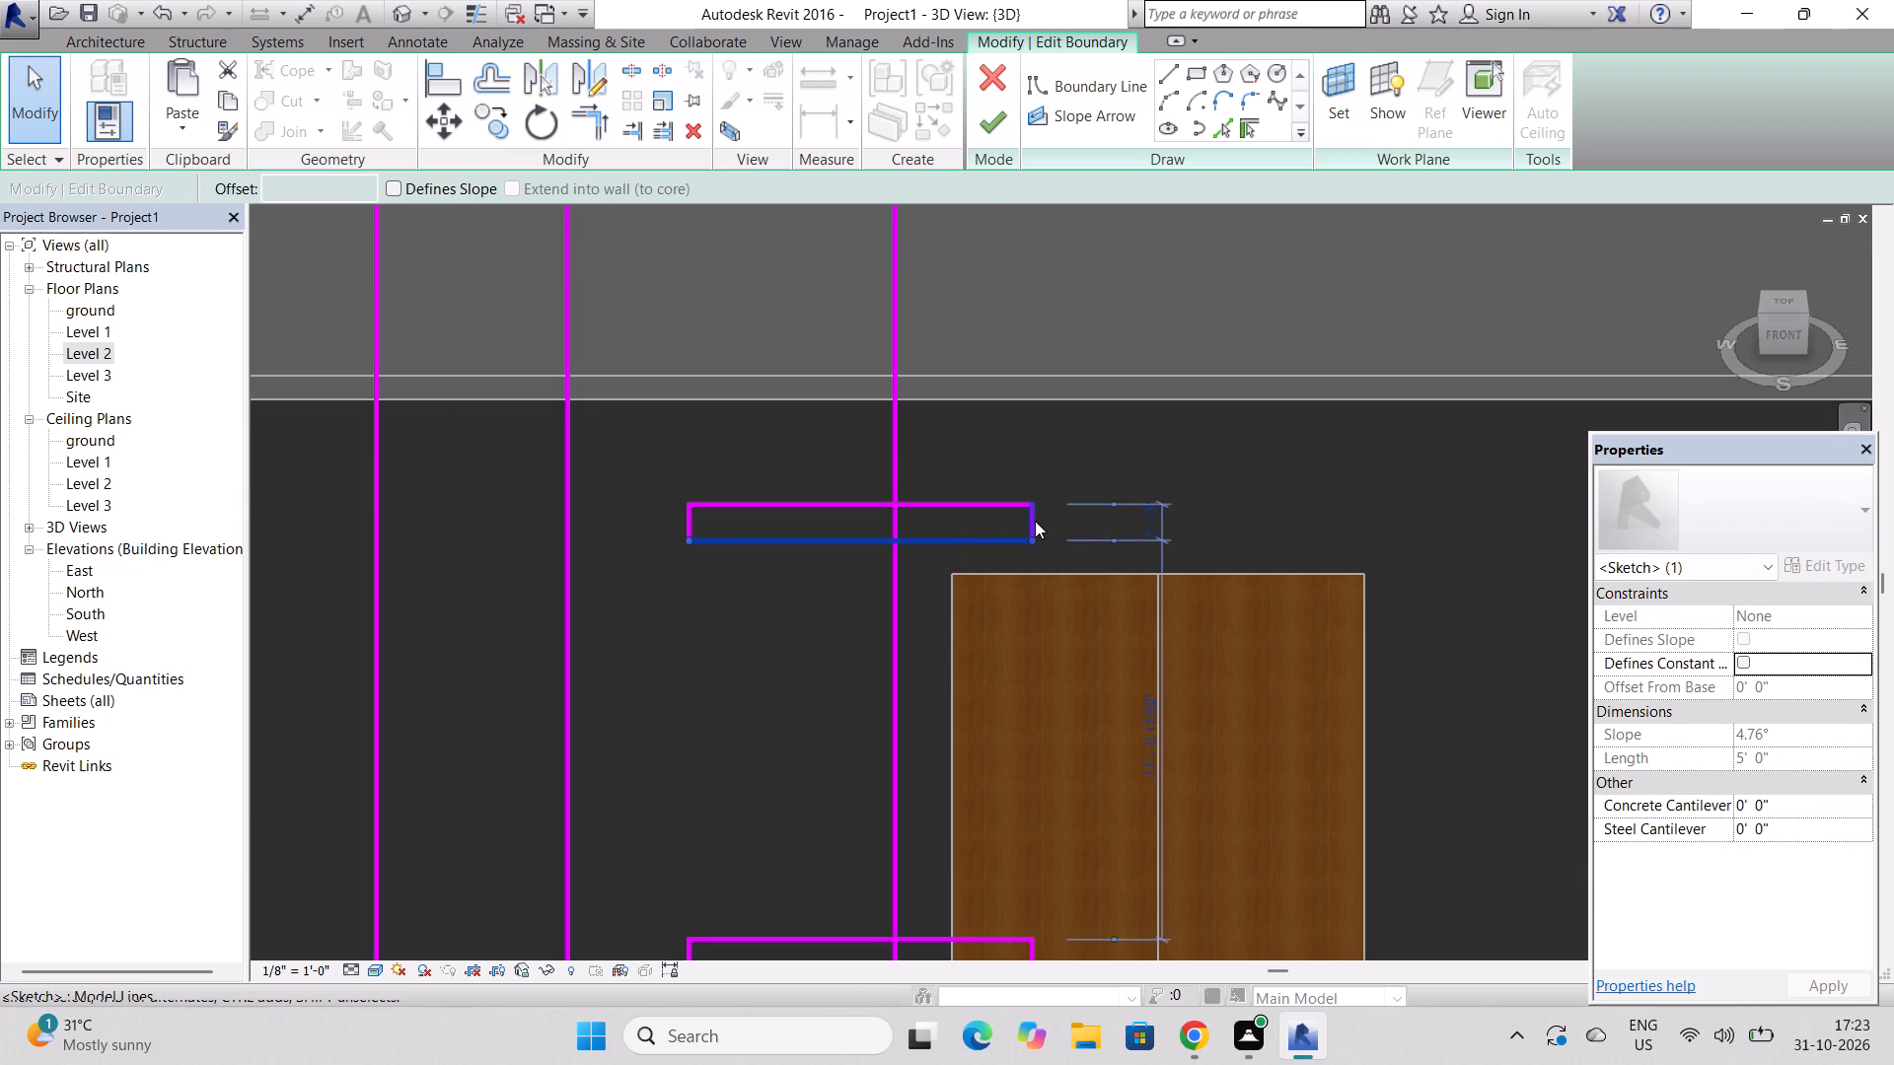
pyautogui.click(1035, 521)
pyautogui.click(1034, 514)
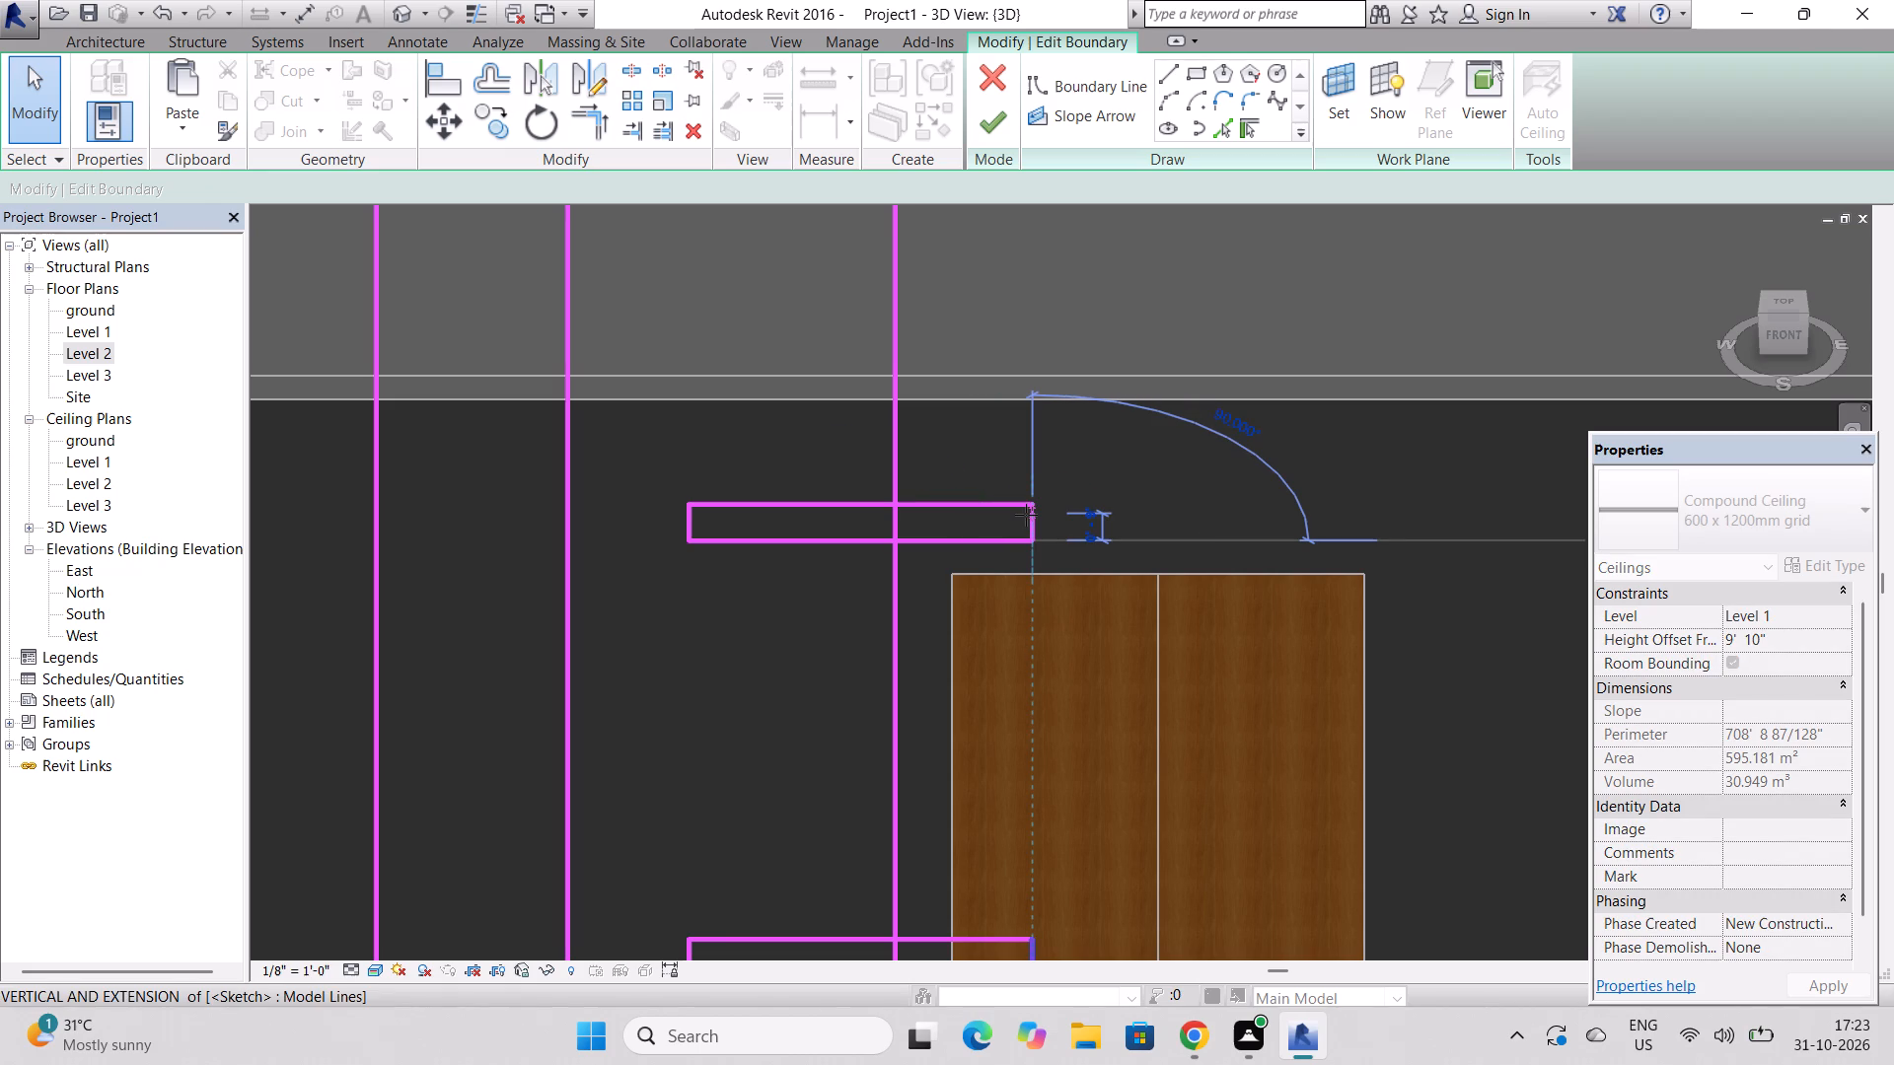
pyautogui.press('Escape')
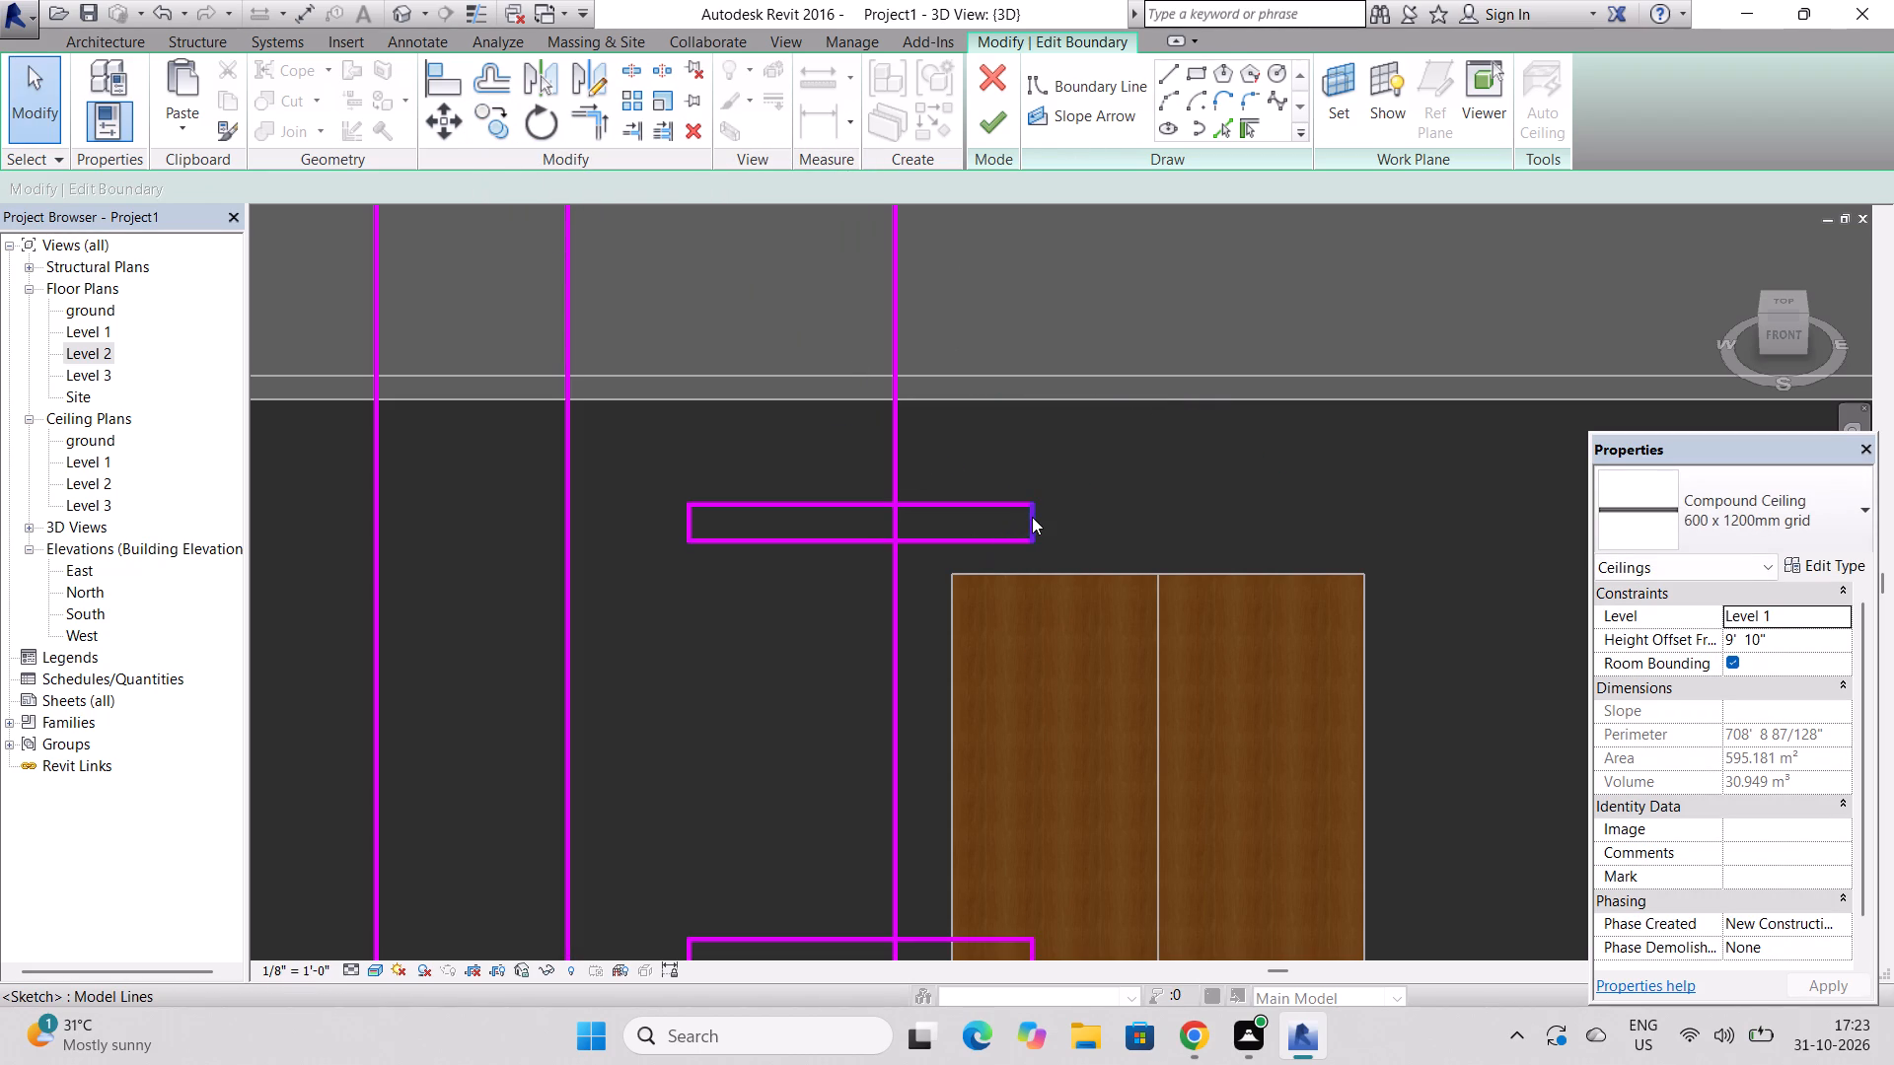
pyautogui.moveTo(1032, 517); pyautogui.dragTo(836, 519)
pyautogui.scroll(-2, 870, 372)
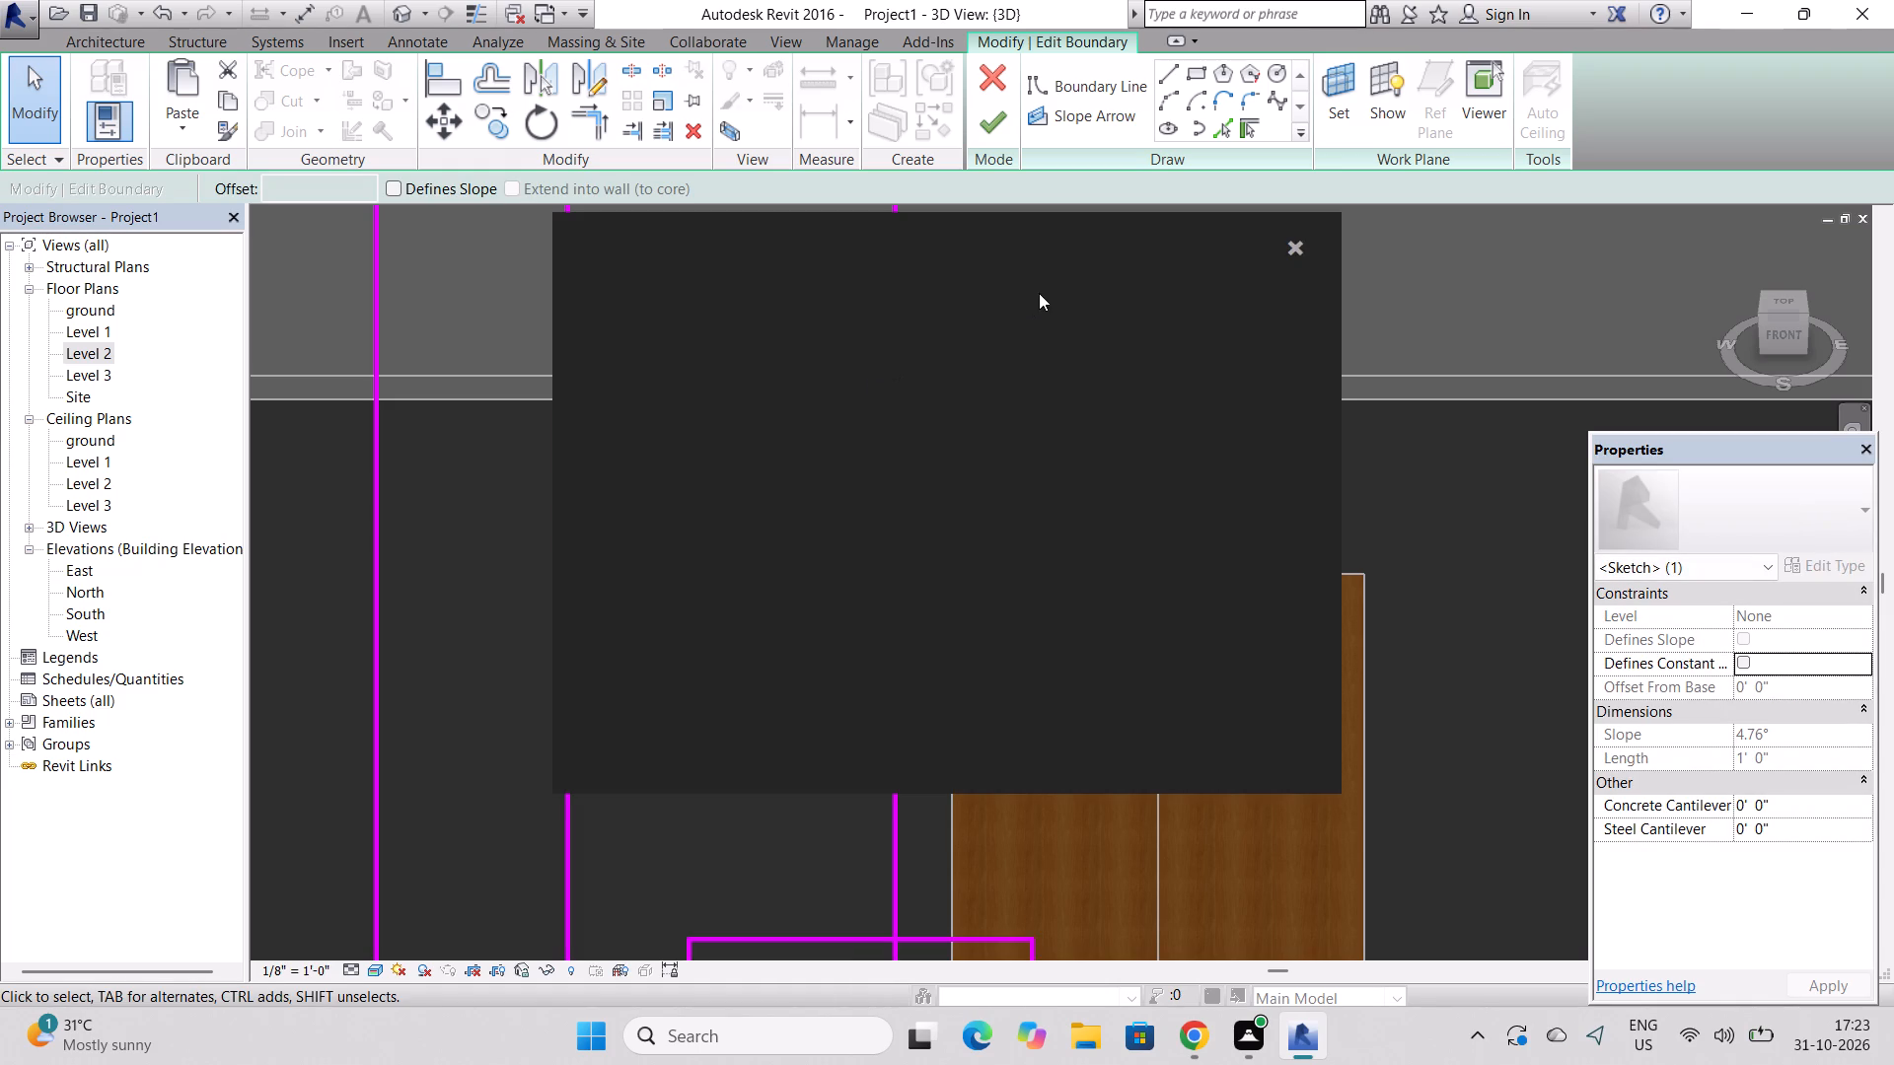
pyautogui.click(1300, 241)
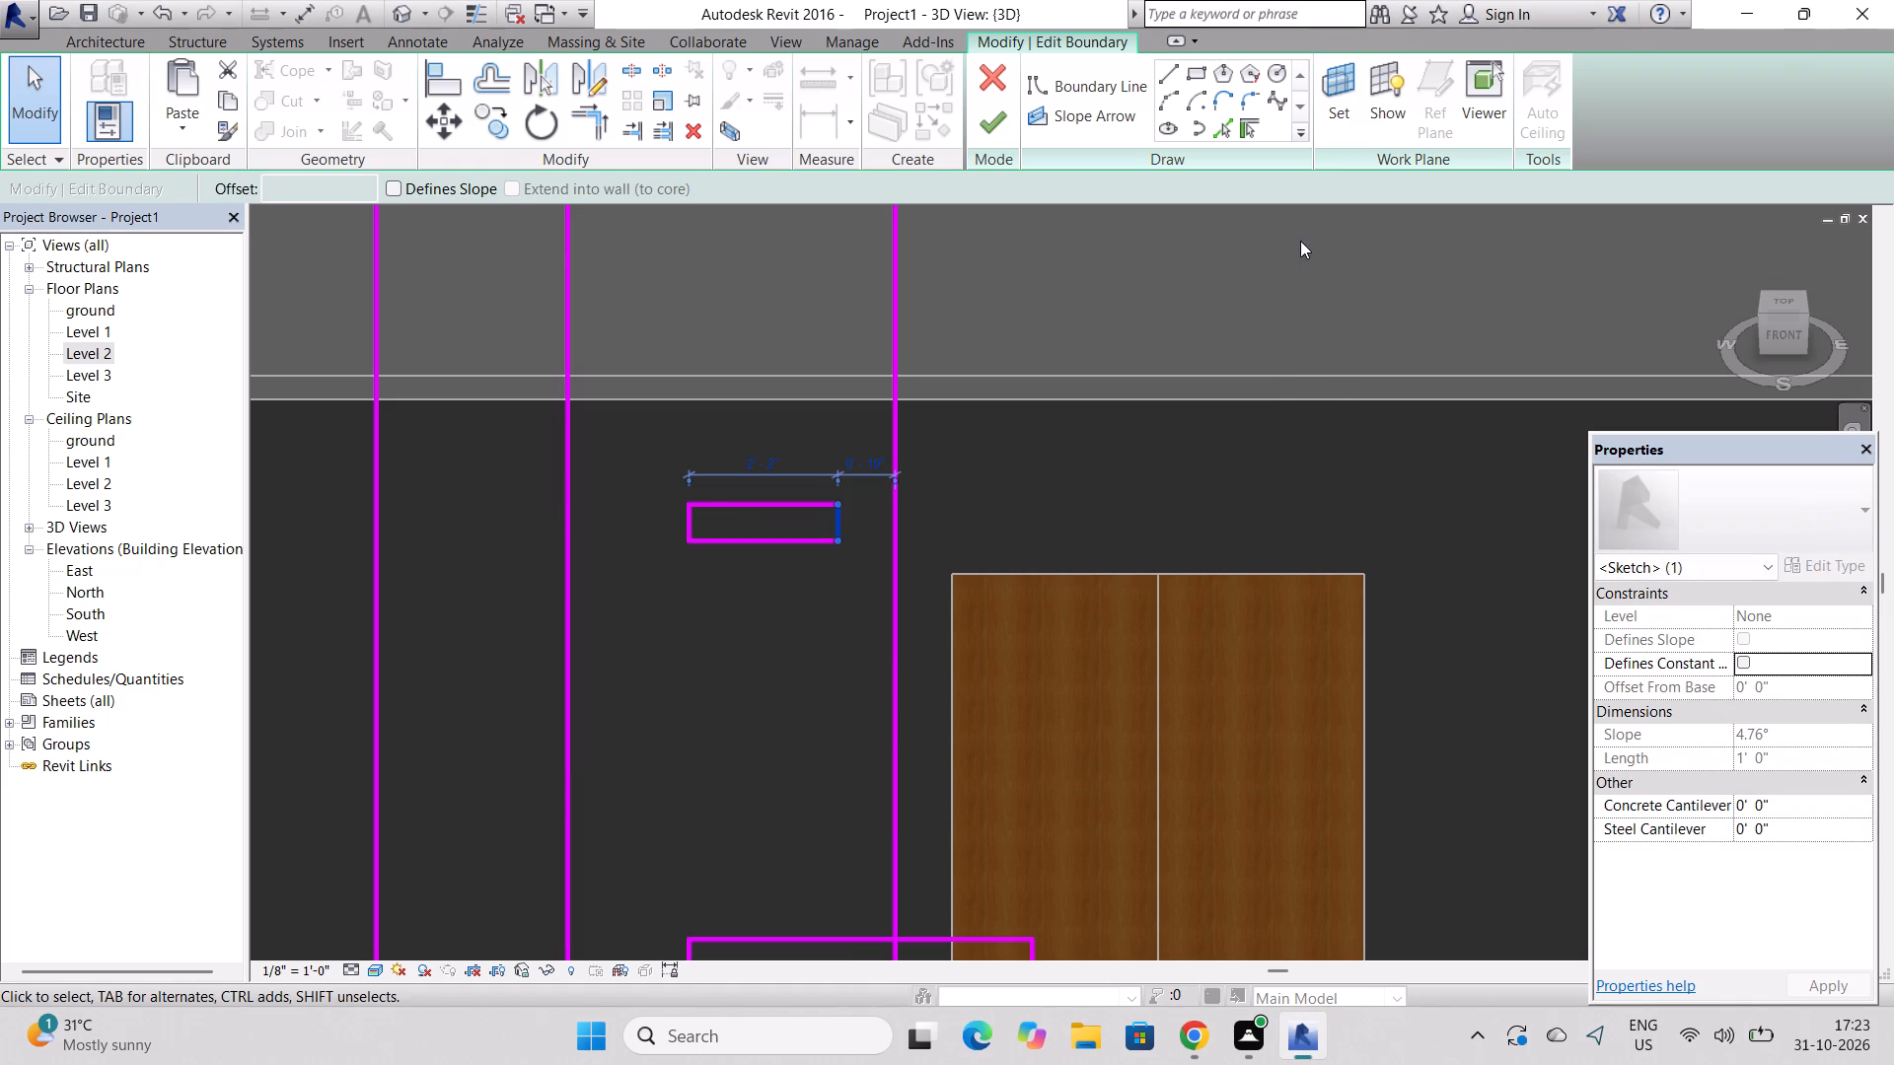
pyautogui.scroll(-7, 718, 514)
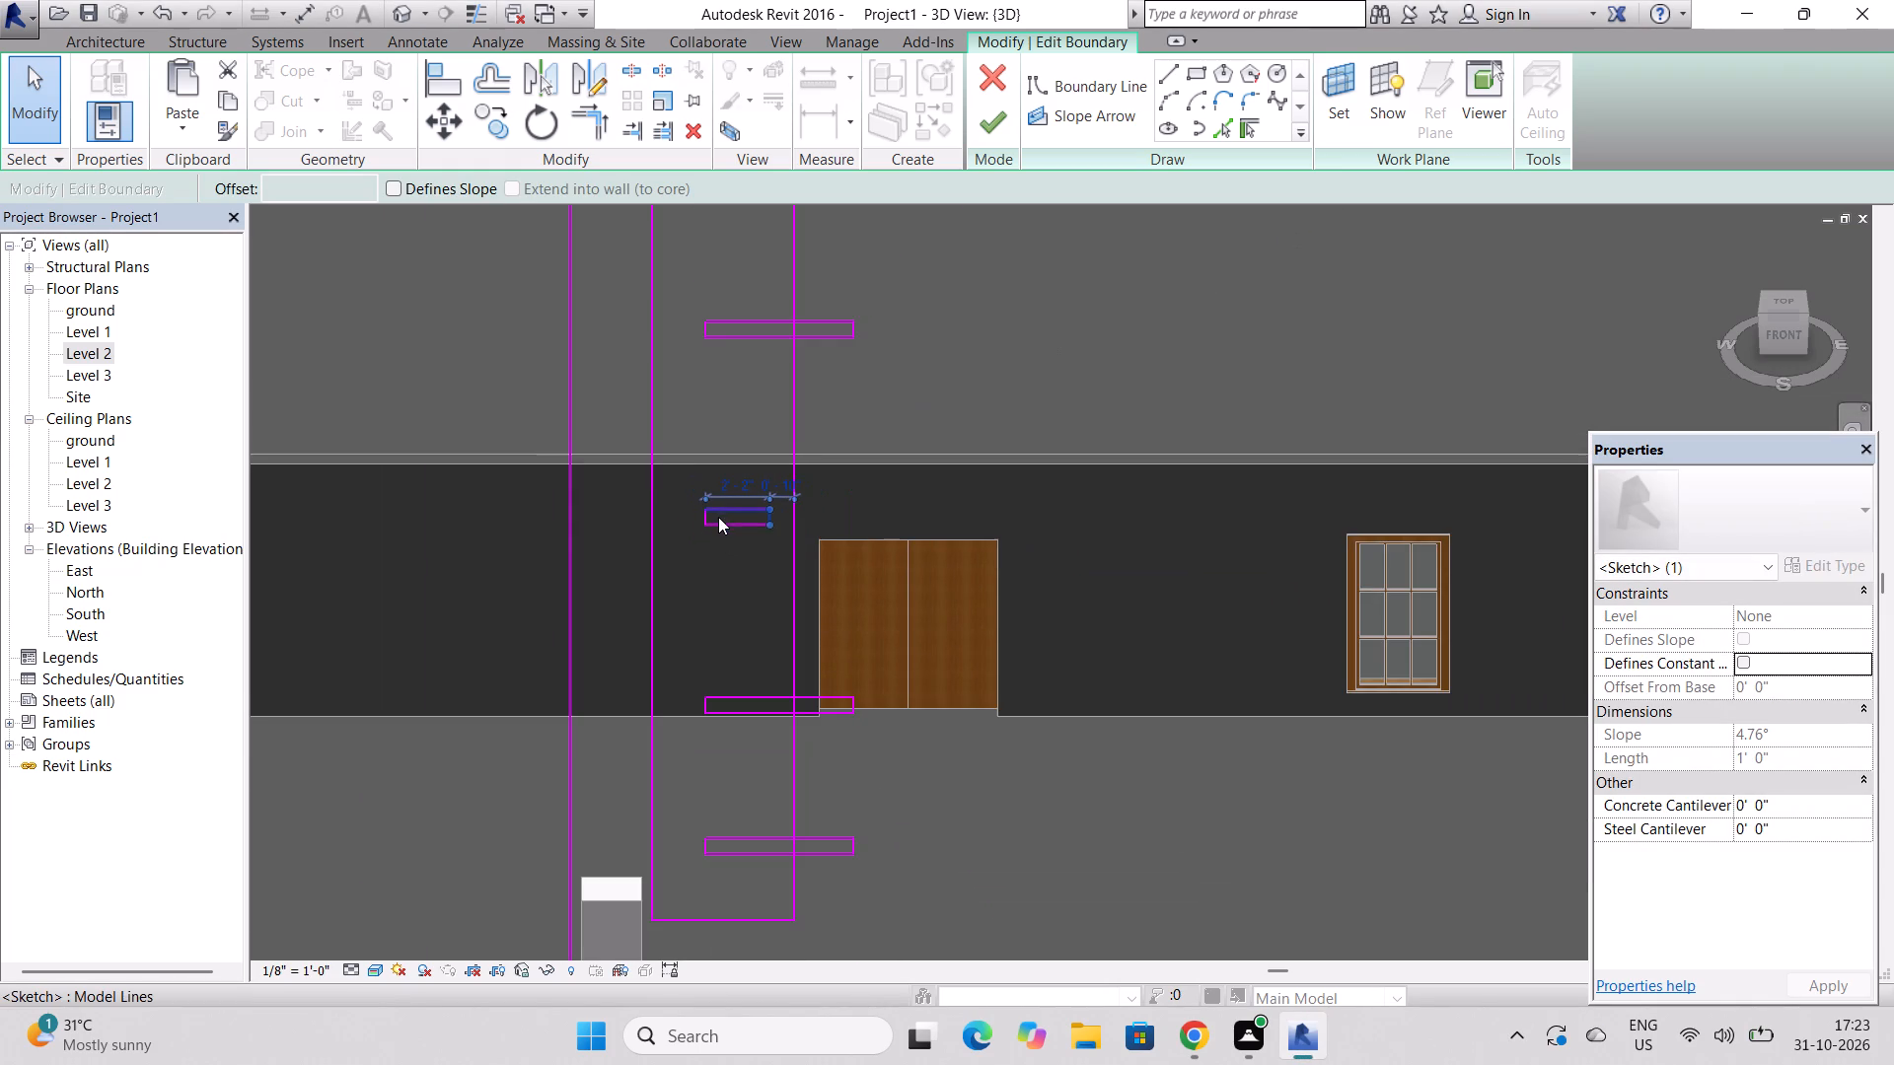
pyautogui.press('Escape')
pyautogui.press('Escape')
pyautogui.press('Escape')
pyautogui.press('Escape')
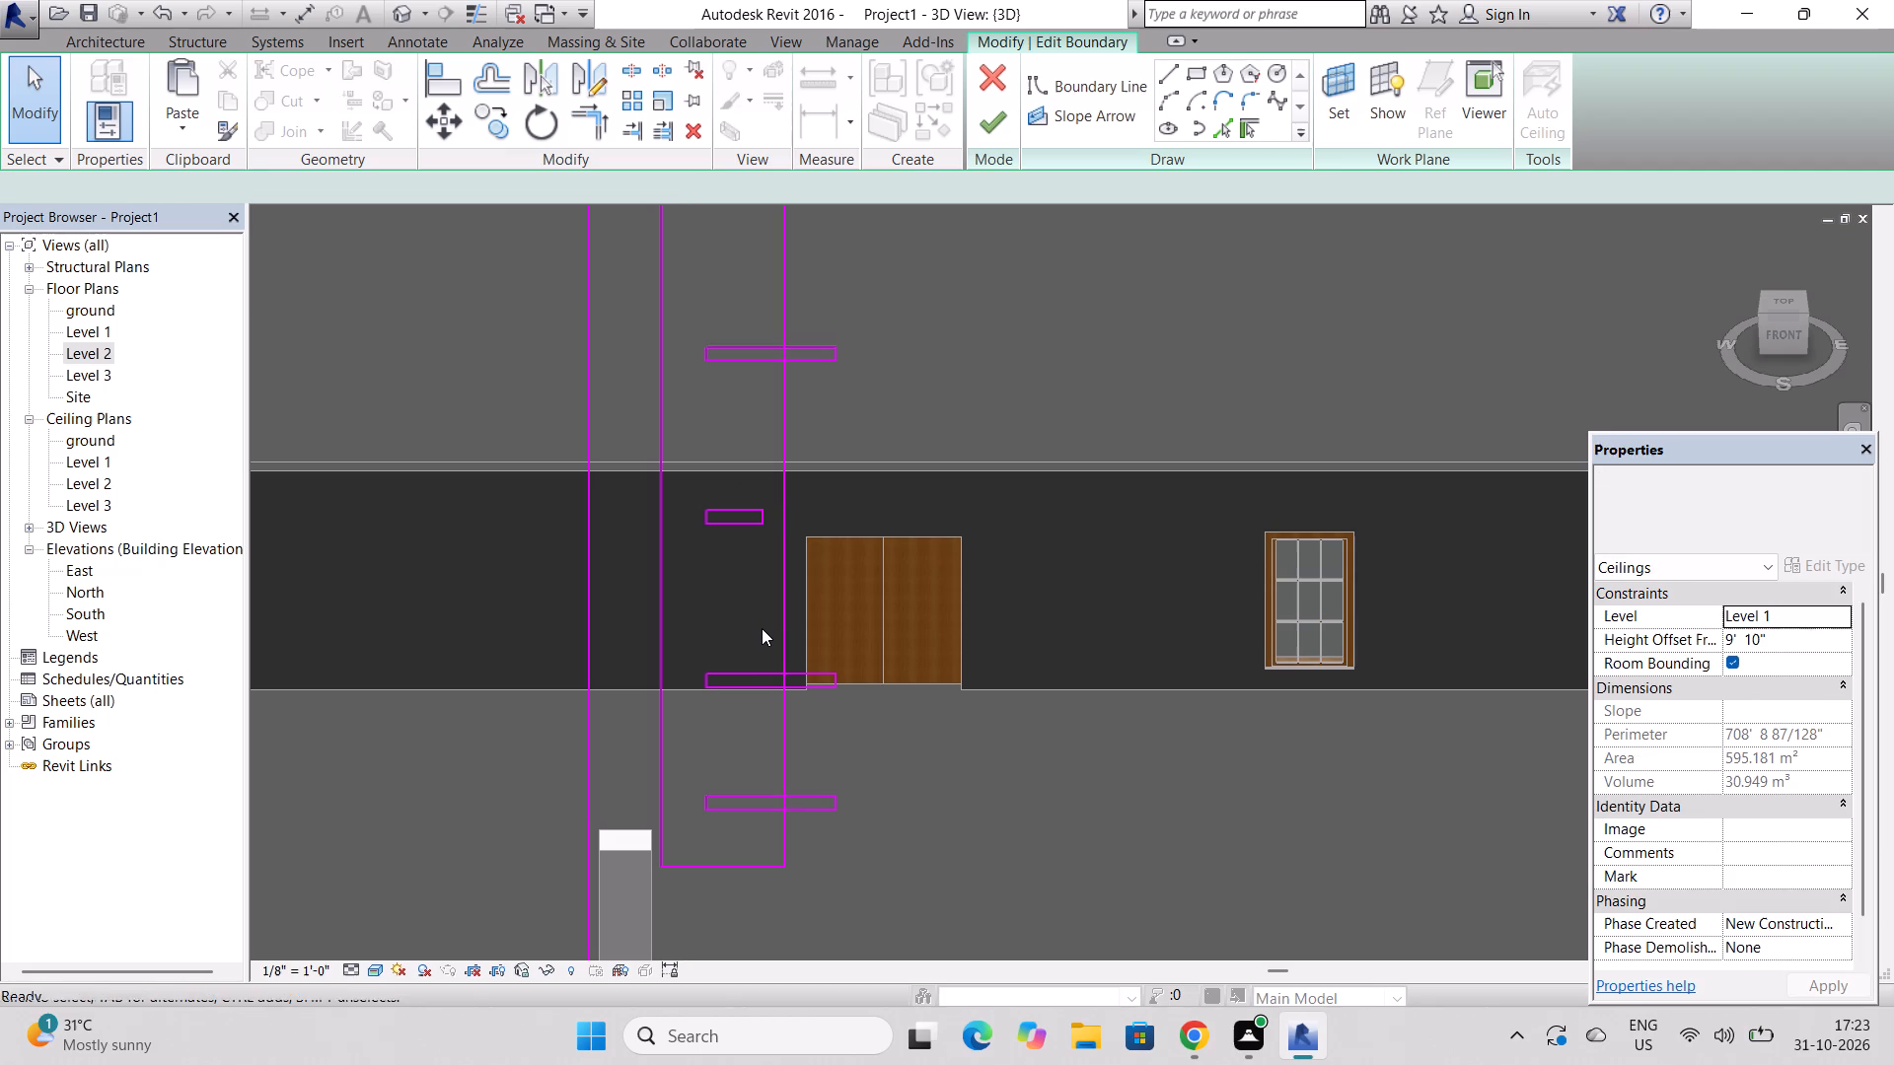
pyautogui.press('Escape')
pyautogui.press('Escape')
pyautogui.press('Escape')
pyautogui.press('Escape')
pyautogui.press('Escape')
# Delete all lines of the small rectangle nearest the strip opening from the ceiling sketch.
pyautogui.scroll(-3, 788, 621)
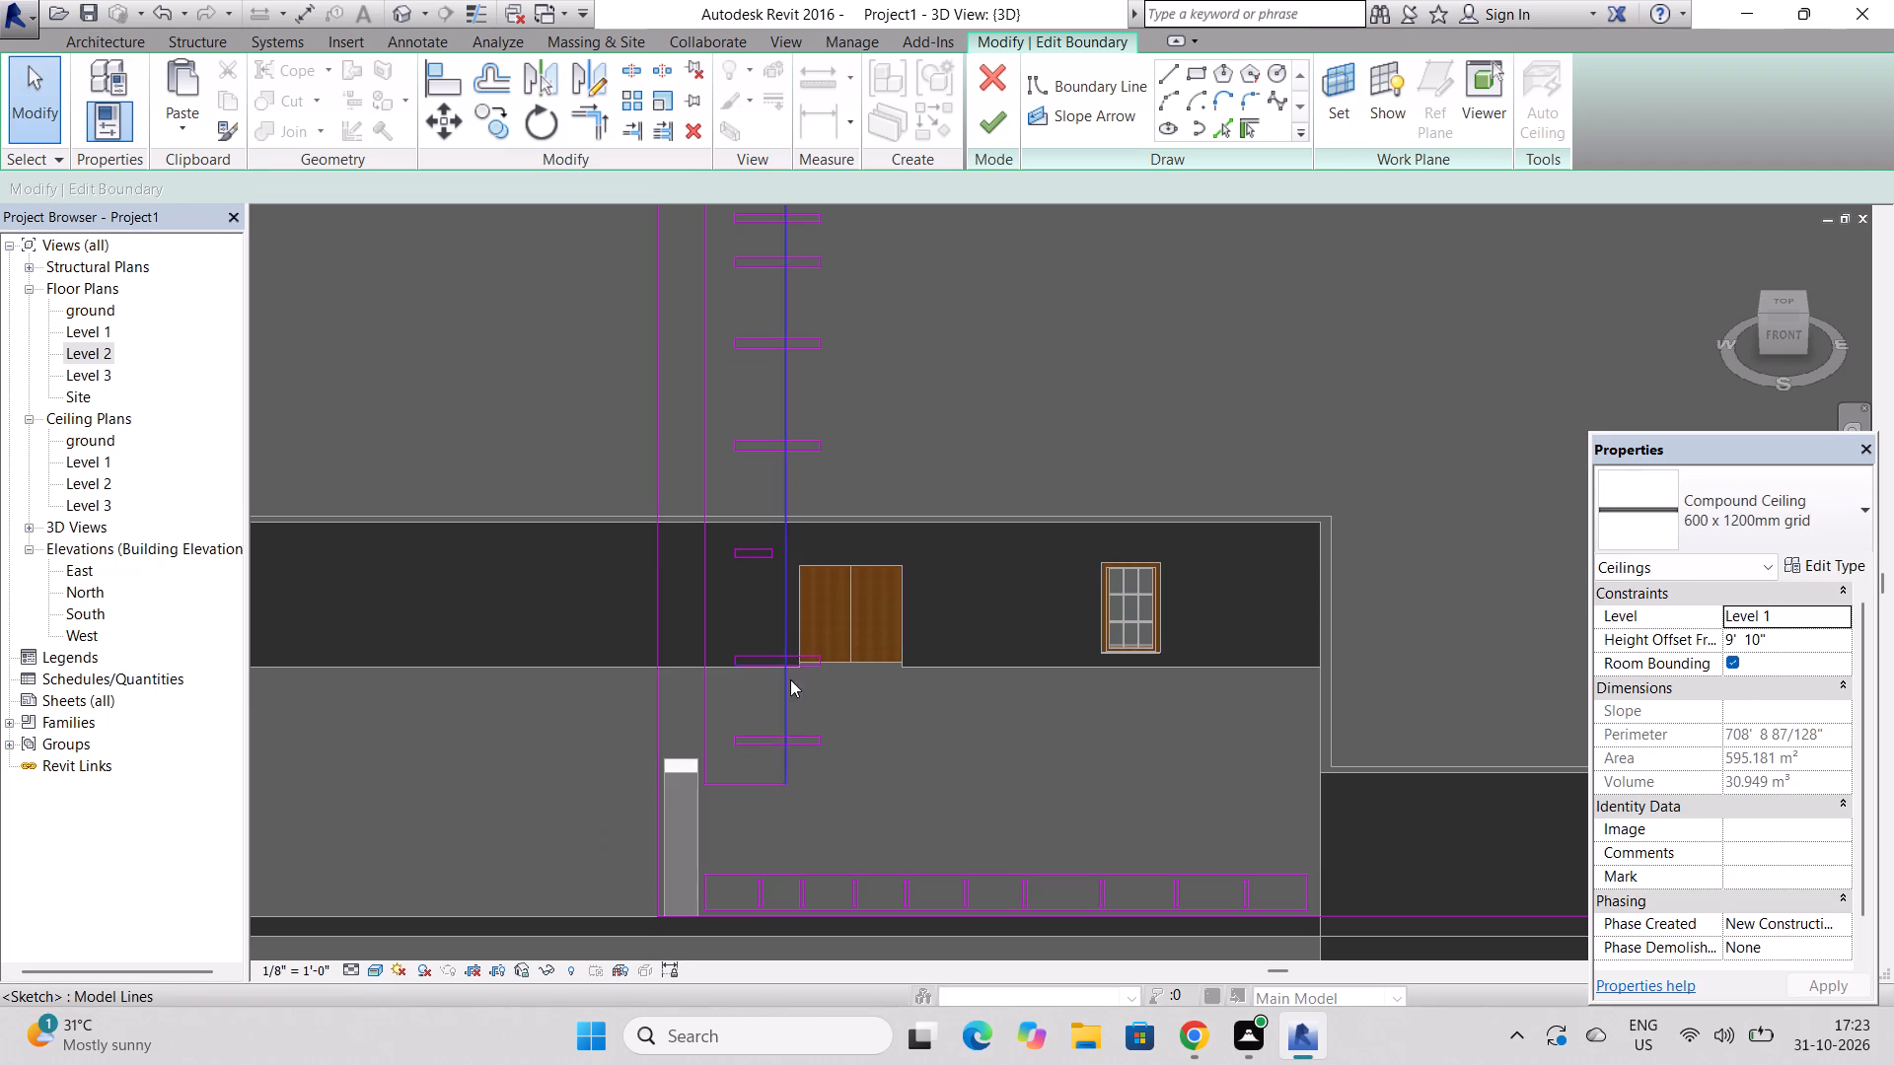
pyautogui.scroll(6, 794, 734)
pyautogui.moveTo(852, 812); pyautogui.dragTo(843, 707)
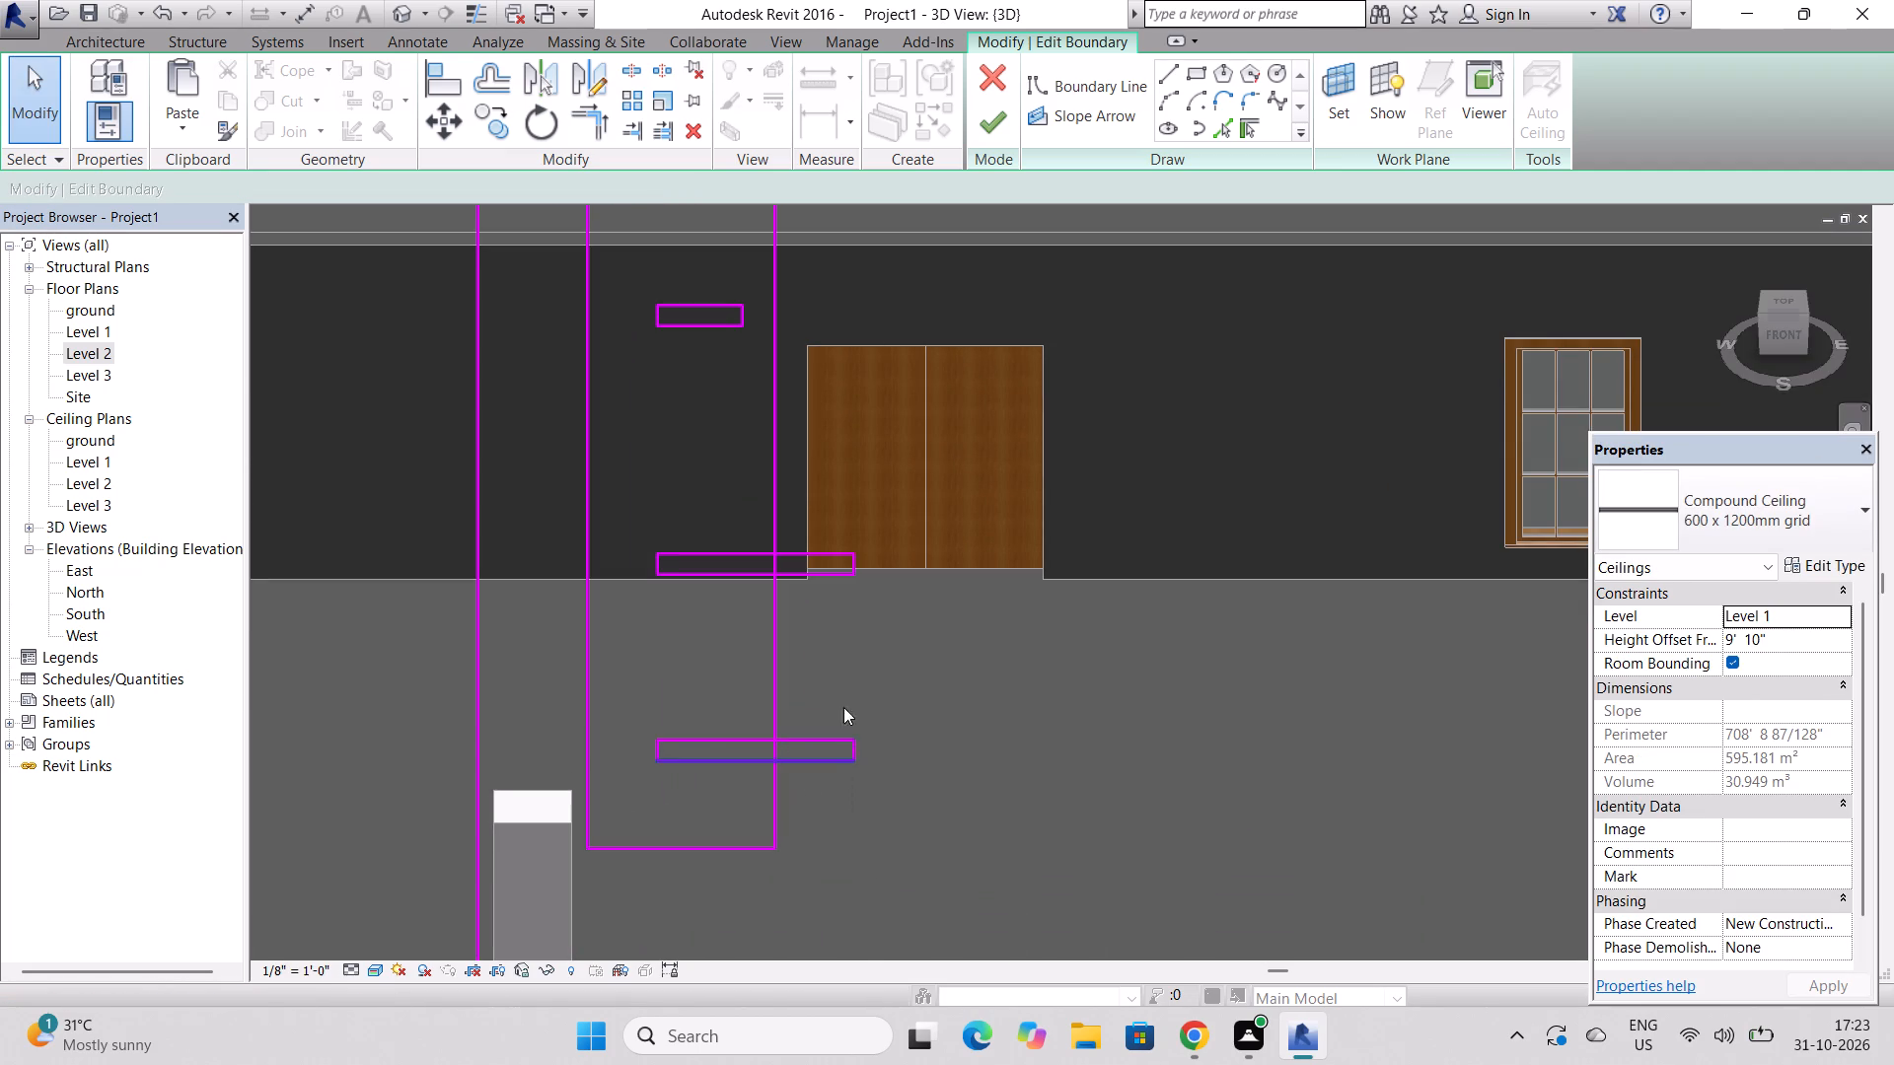
pyautogui.moveTo(843, 707); pyautogui.dragTo(839, 667)
pyautogui.press('Delete')
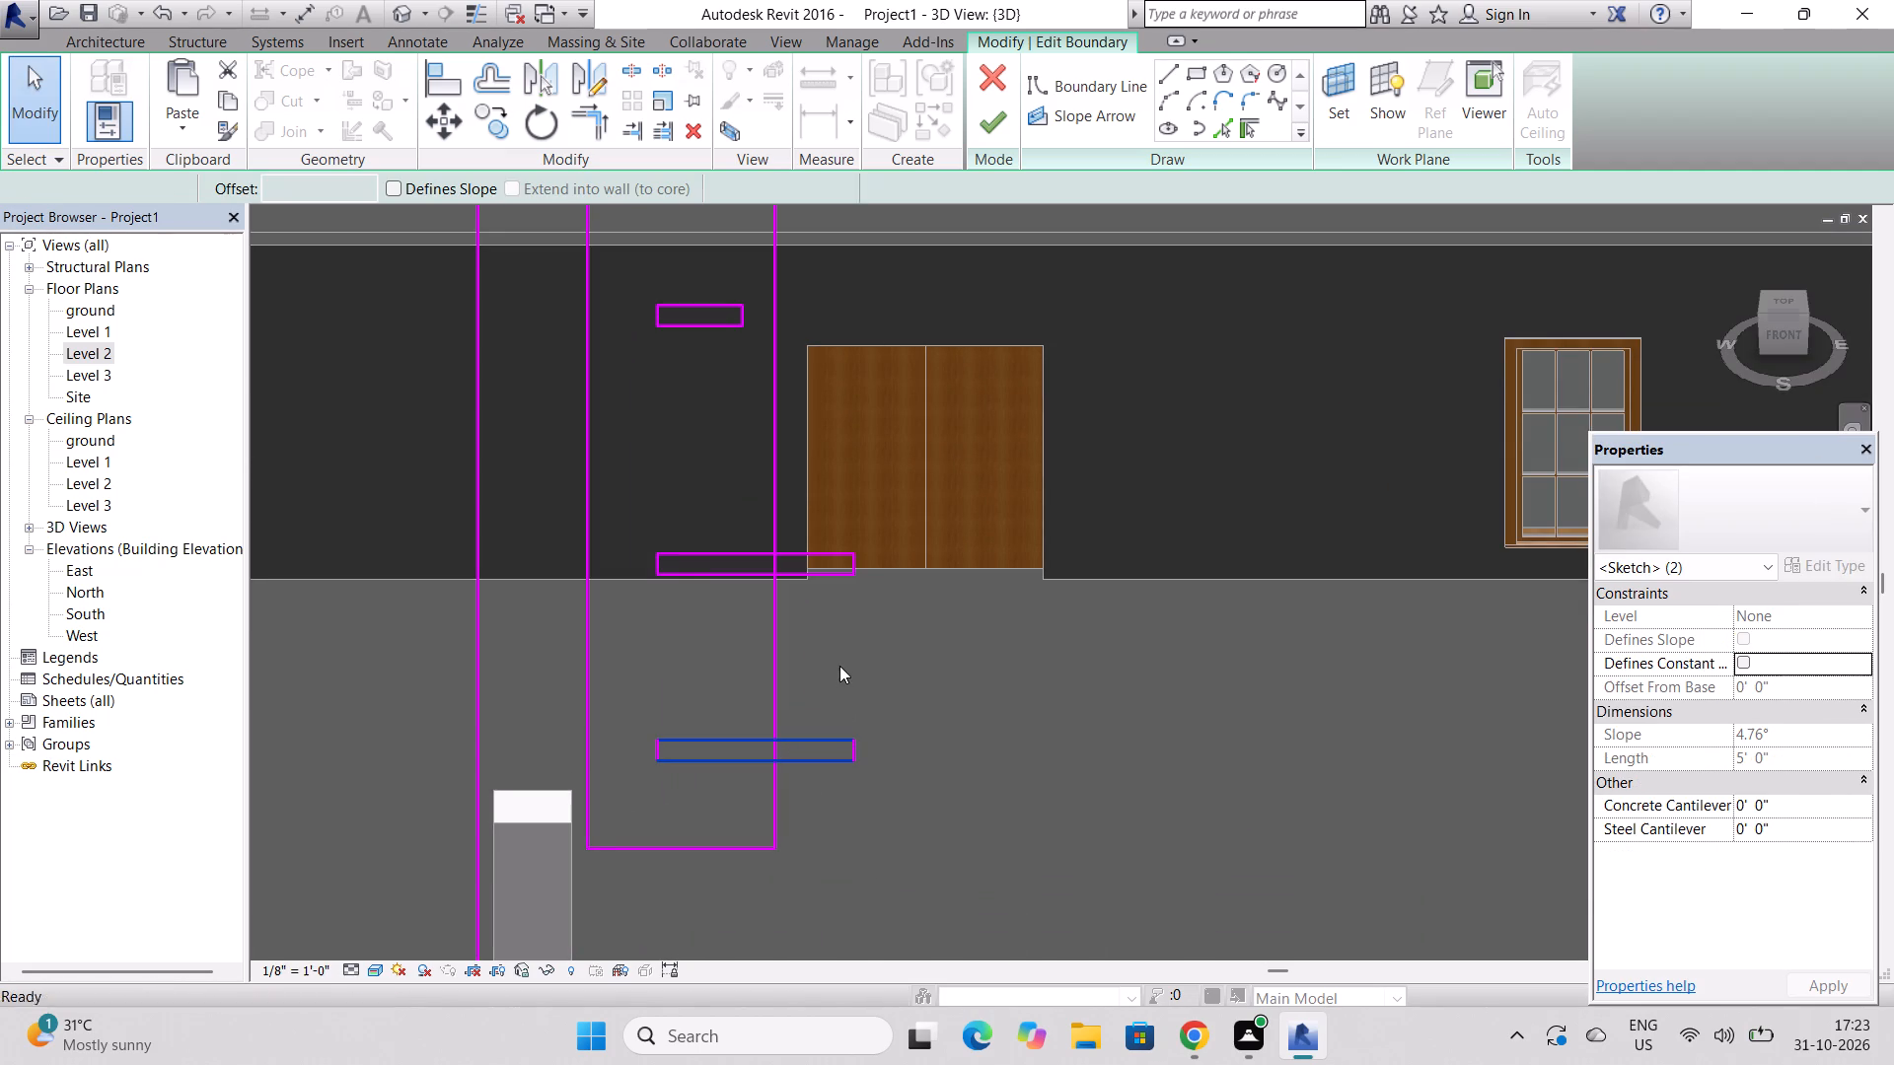
pyautogui.moveTo(911, 811); pyautogui.dragTo(817, 643)
pyautogui.press('Delete')
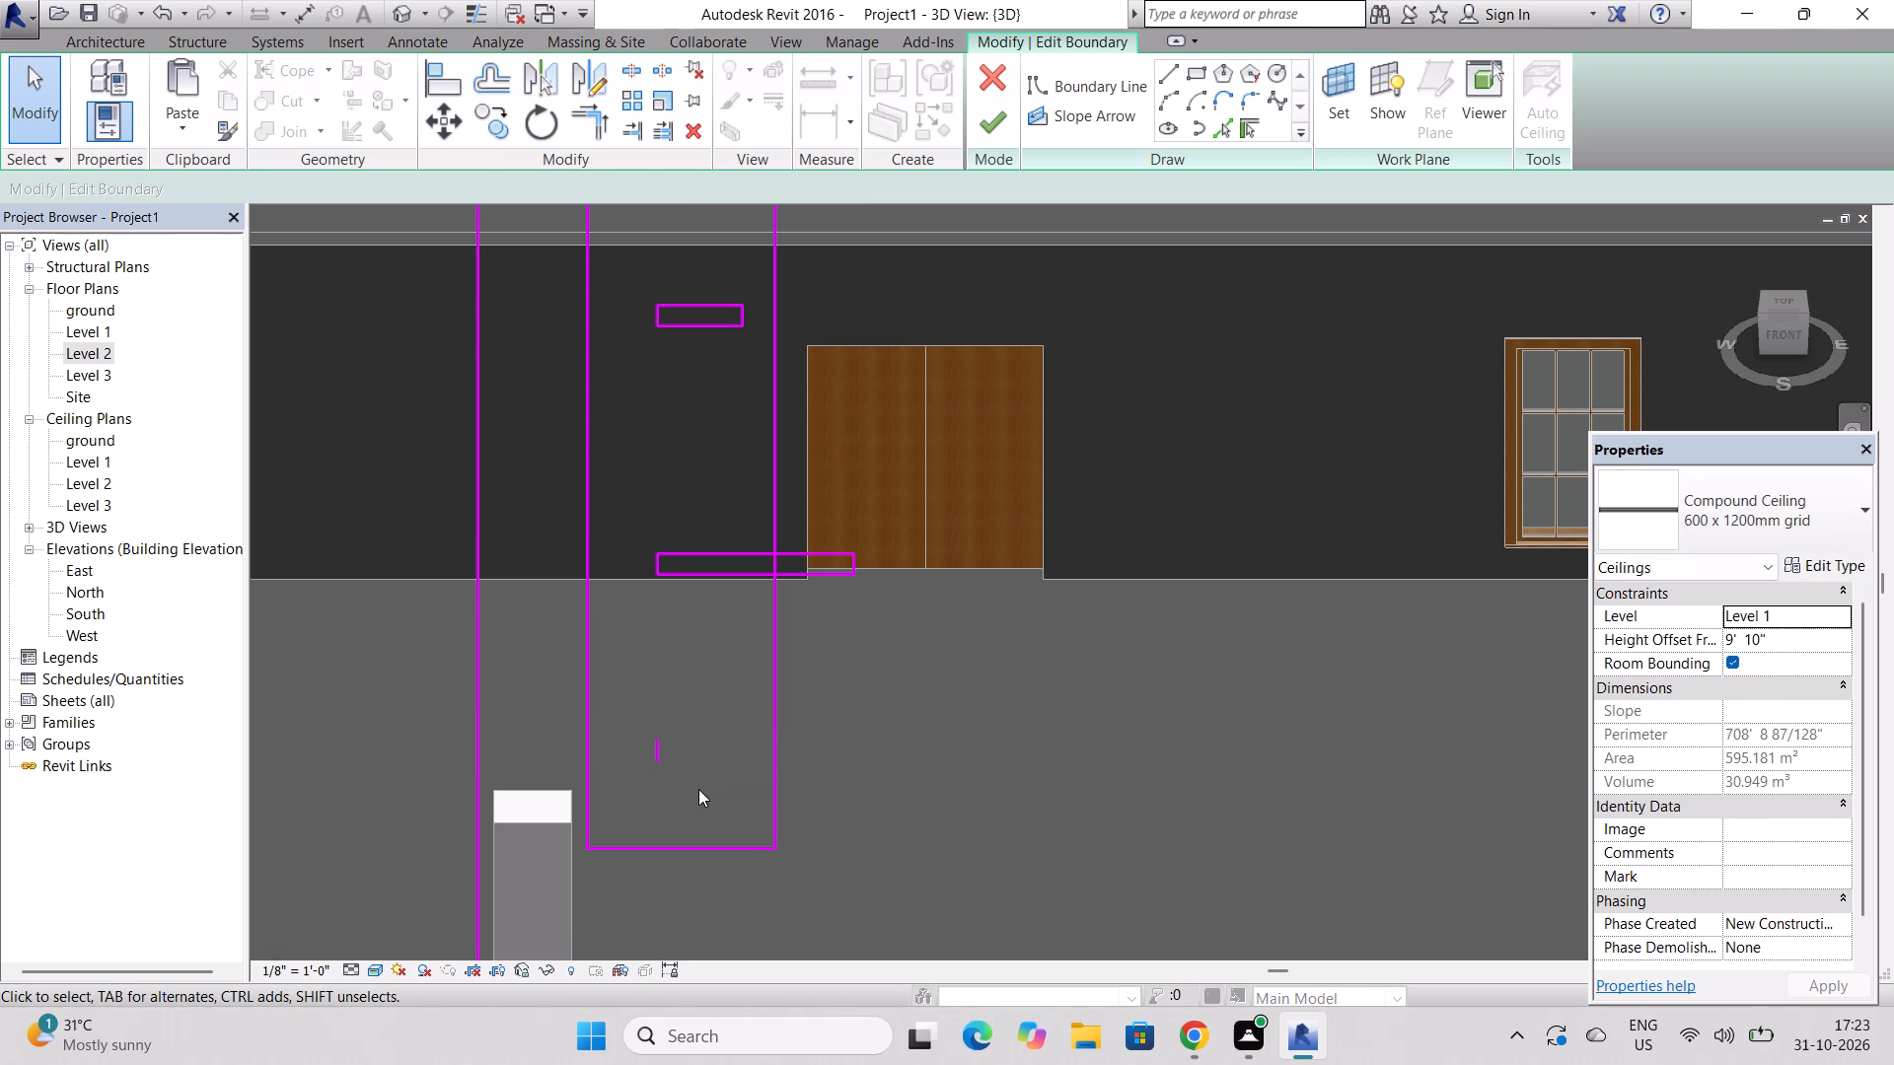
pyautogui.moveTo(698, 789); pyautogui.dragTo(629, 689)
pyautogui.press('Delete')
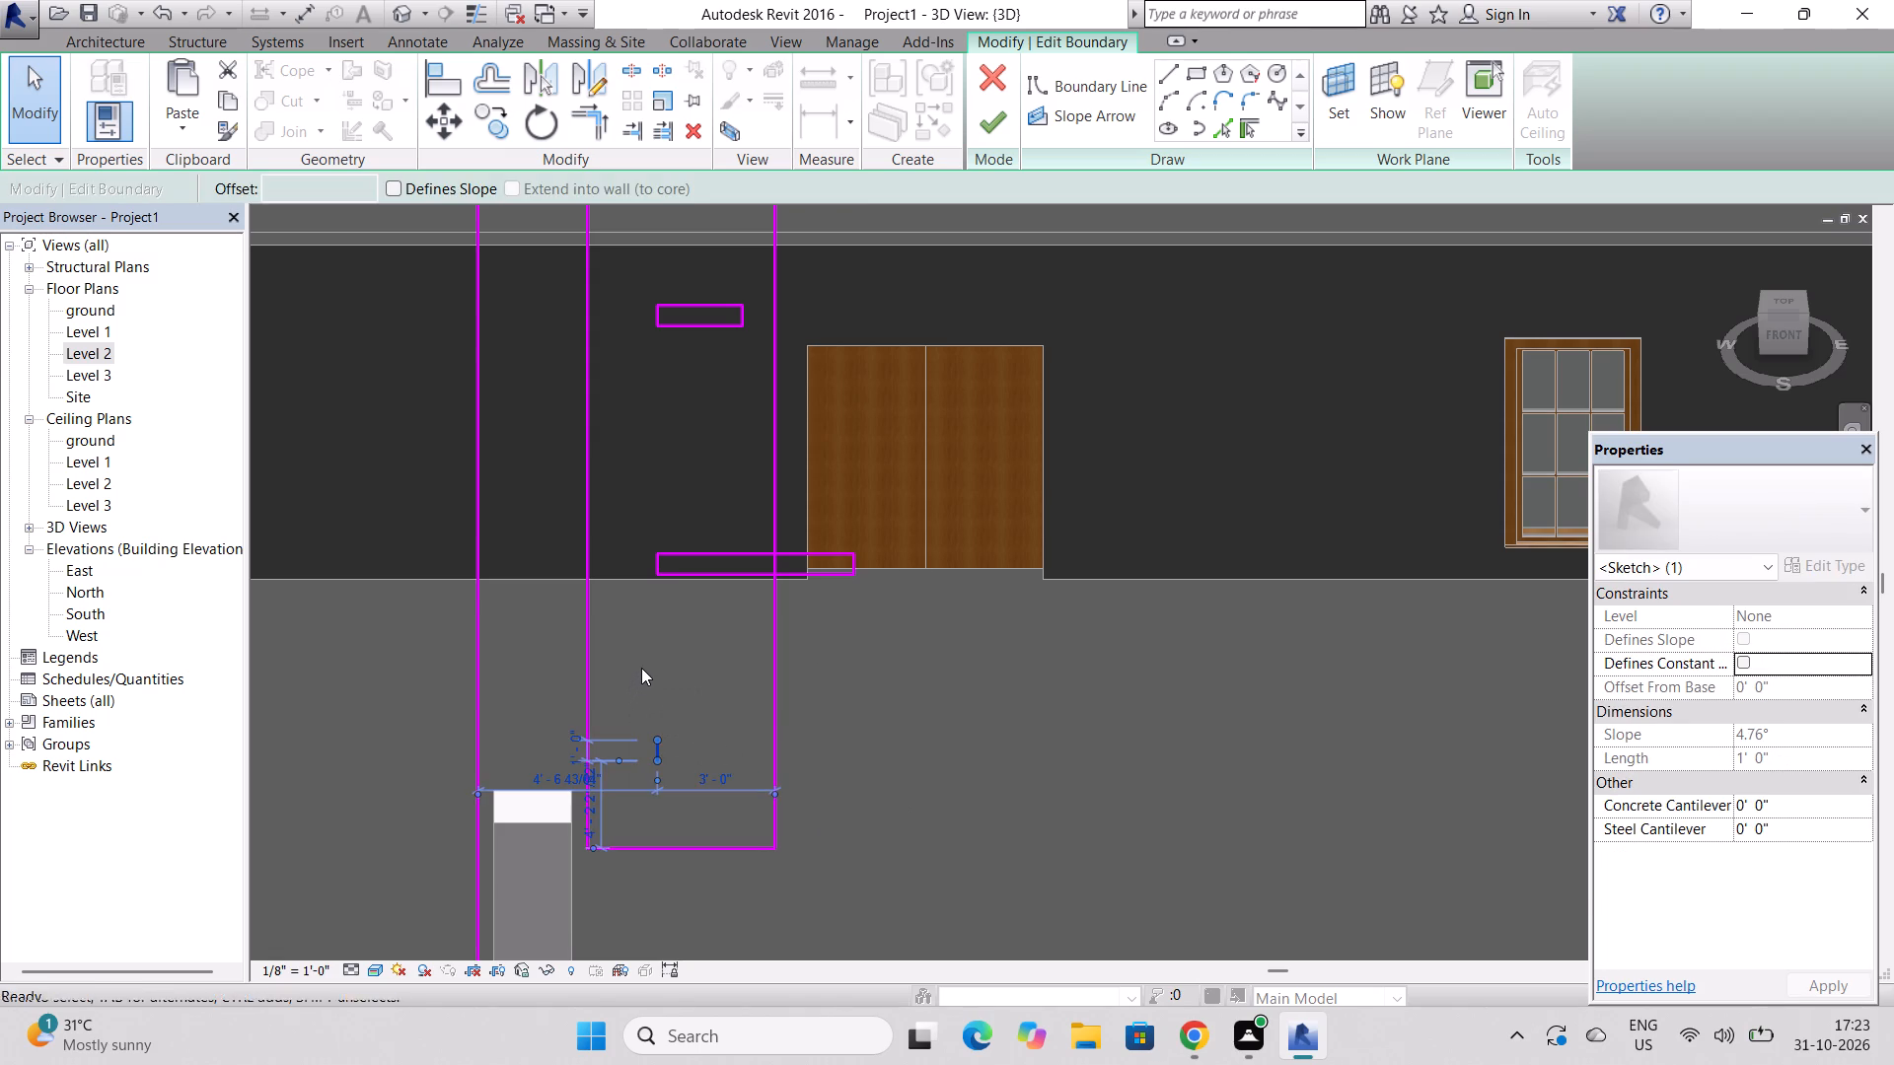
# Delete all four lines of the overlong small rectangle between the shortened one and the strip opening.
pyautogui.scroll(-2, 692, 815)
pyautogui.scroll(3, 807, 637)
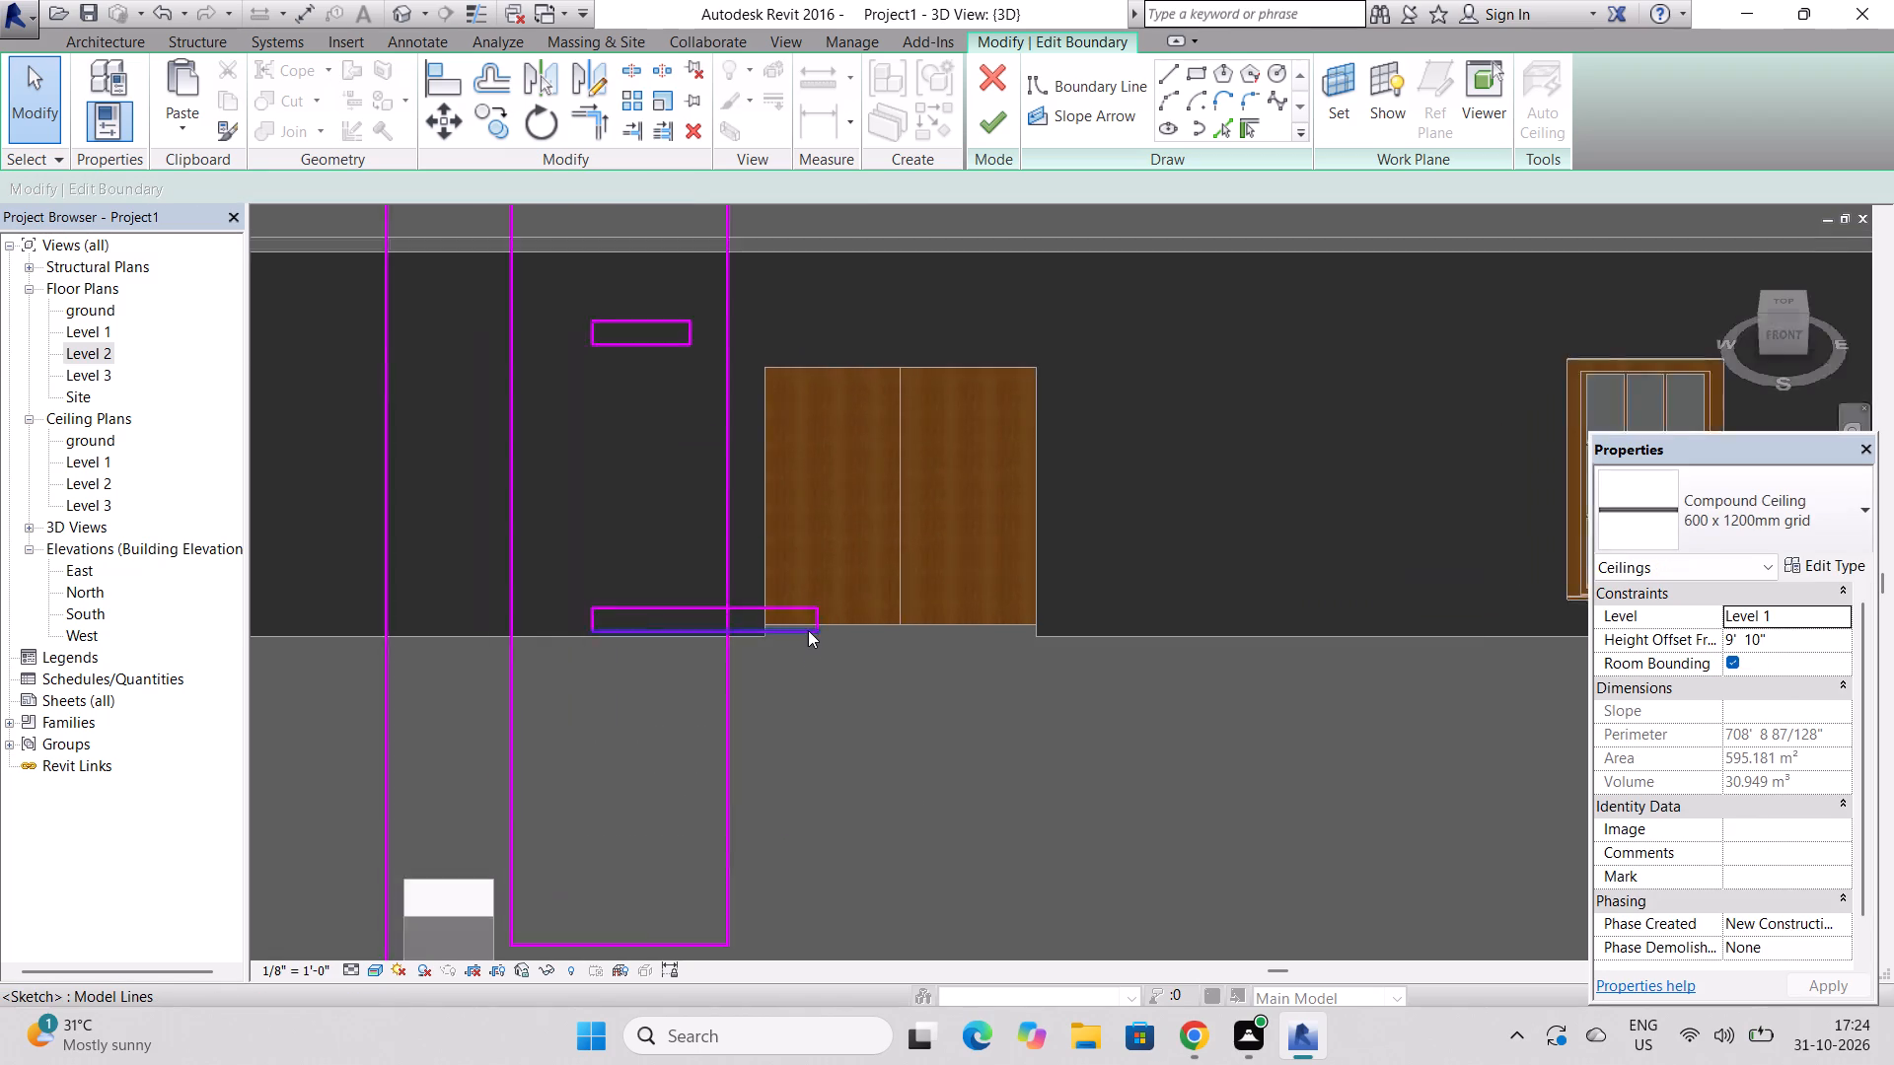
pyautogui.scroll(4, 808, 630)
pyautogui.moveTo(825, 687); pyautogui.dragTo(756, 561)
pyautogui.press('Delete')
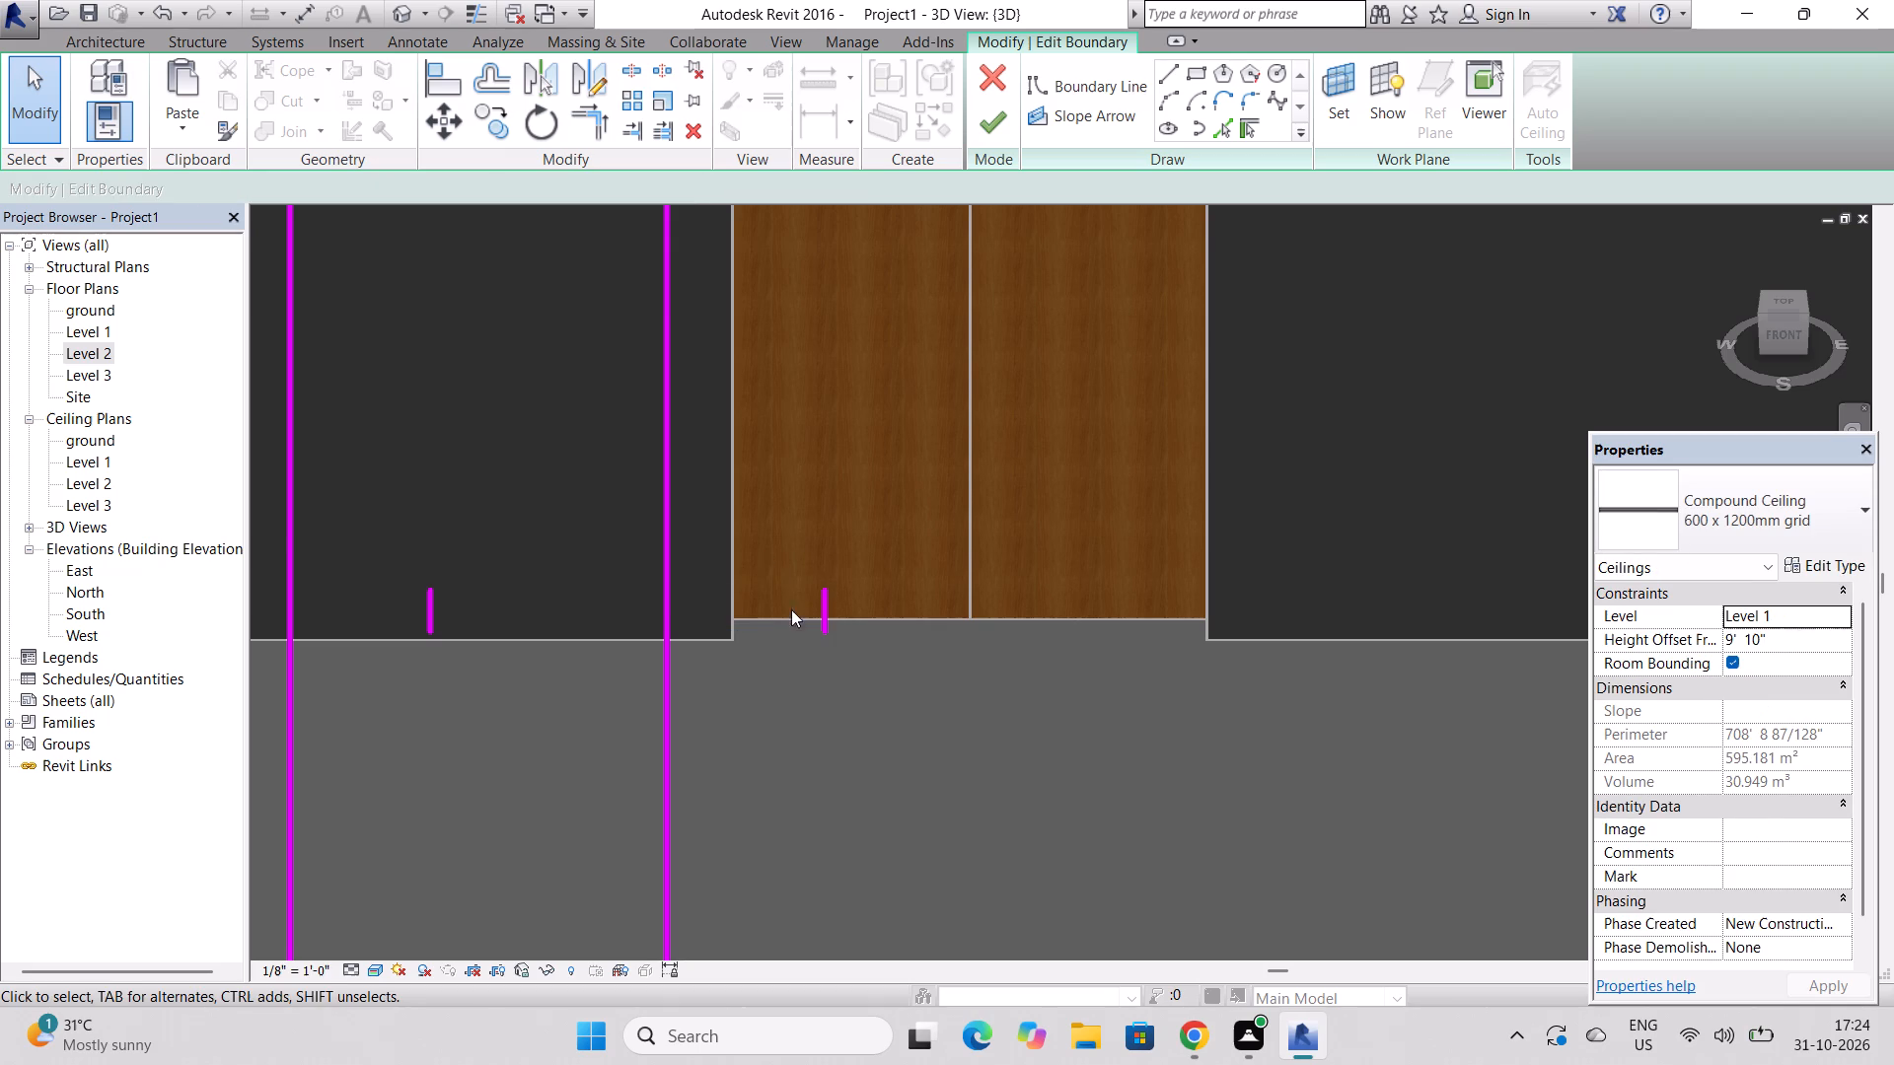
pyautogui.click(827, 611)
pyautogui.press('Delete')
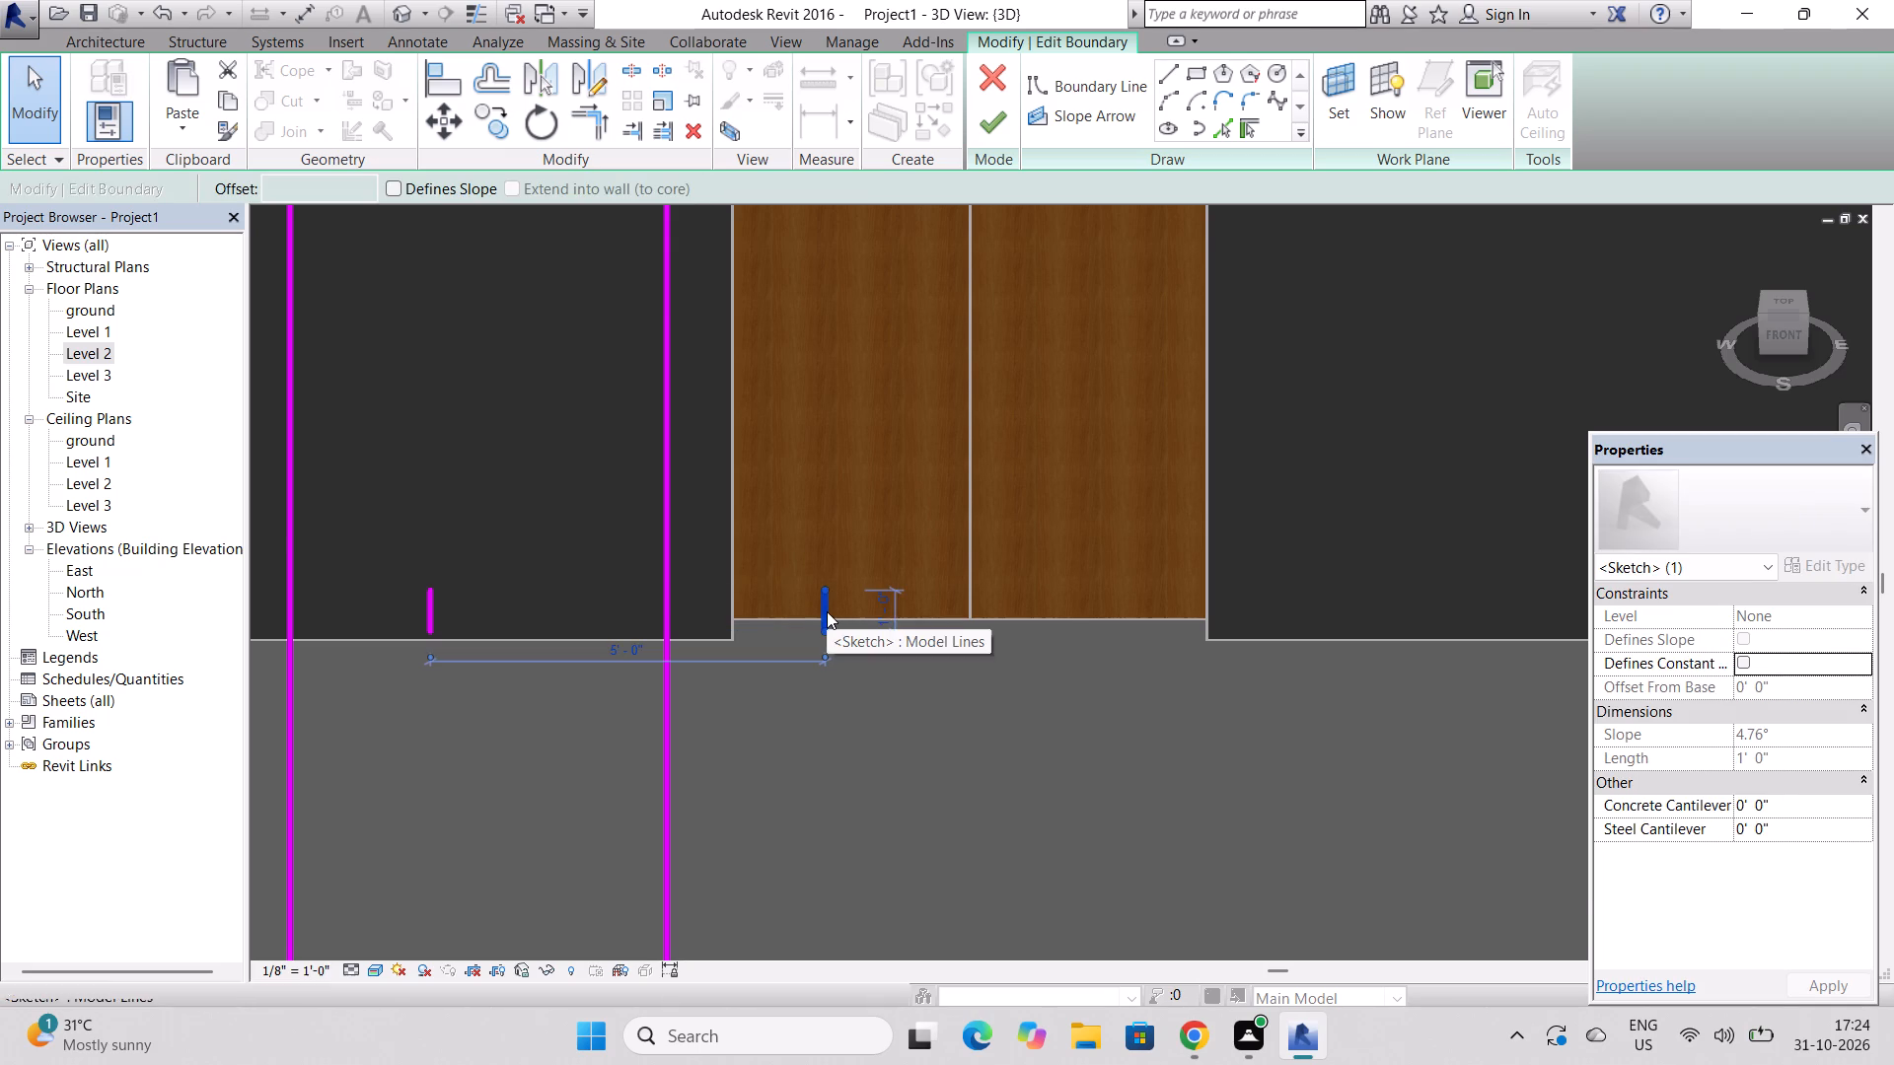
pyautogui.click(422, 623)
pyautogui.press('Delete')
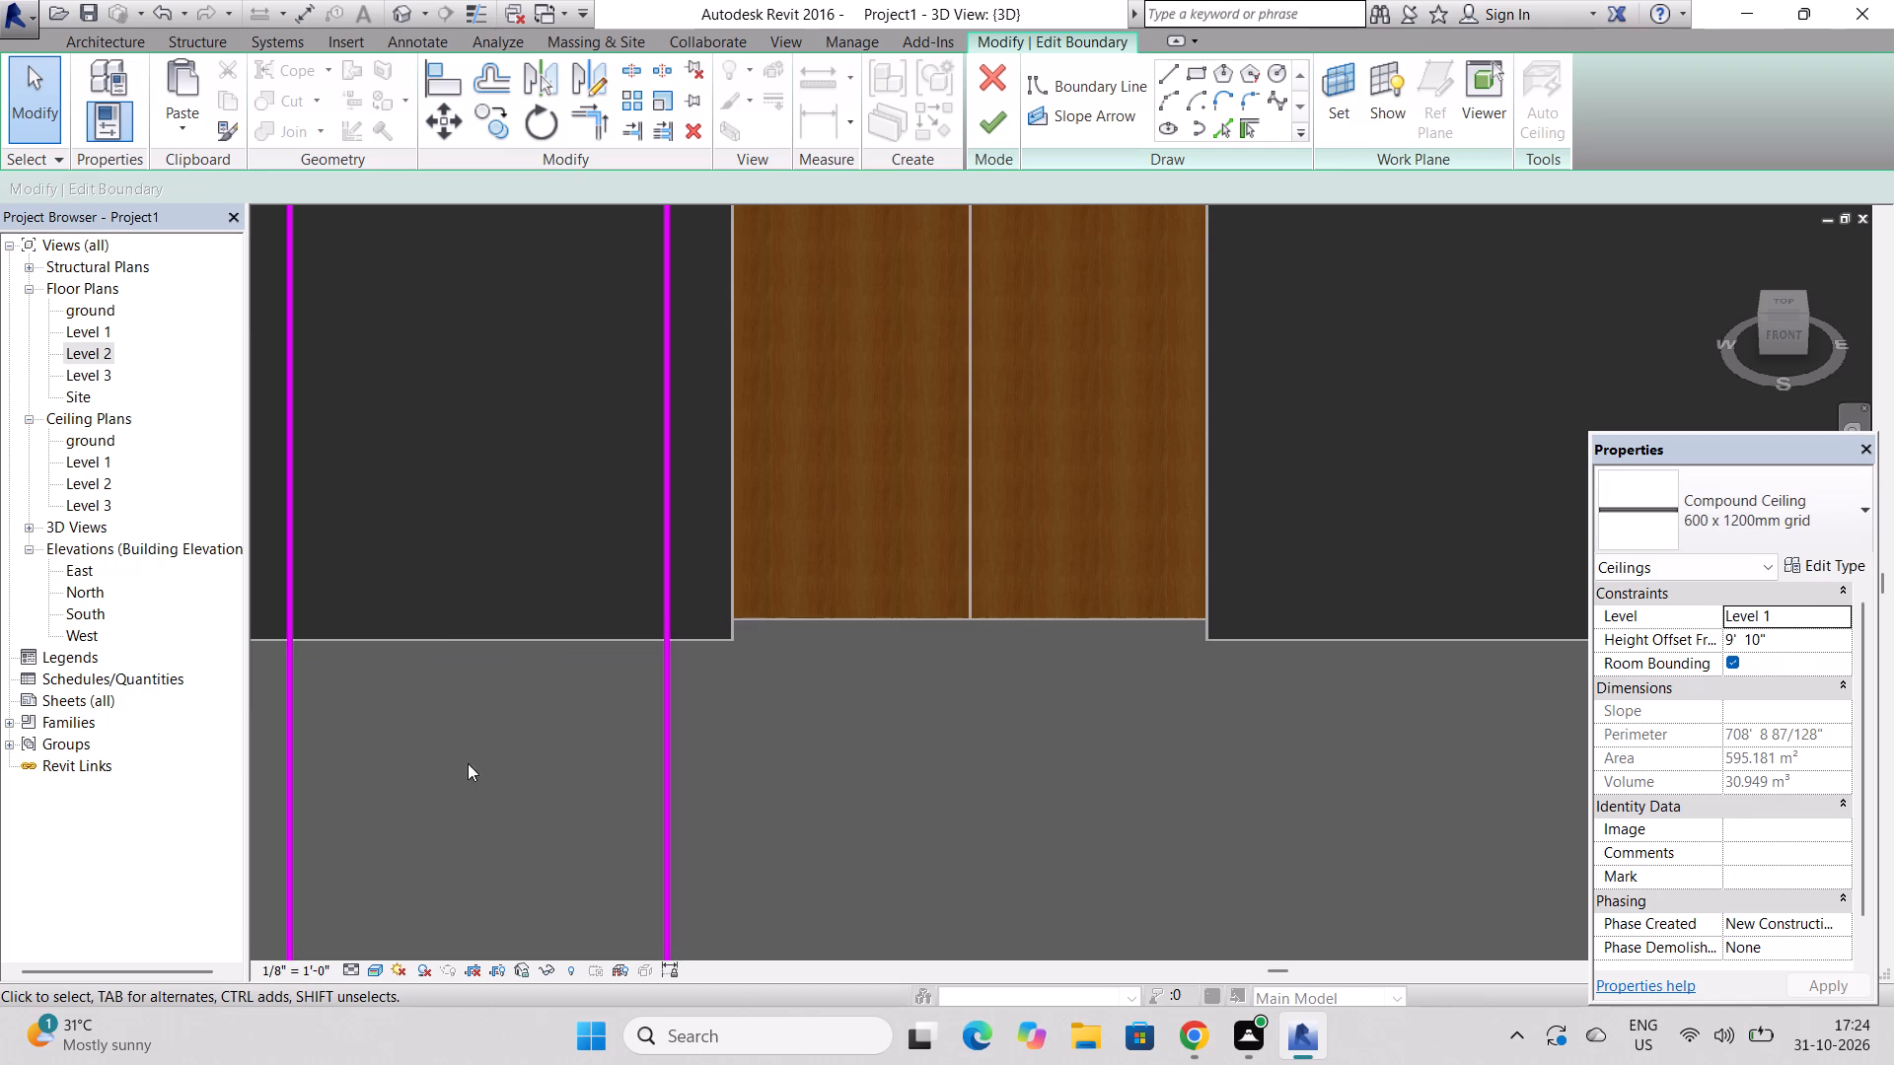
# Delete all four lines of the overlong small rectangle next to the shortened one, on the side away from the strip opening.
pyautogui.scroll(-10, 499, 798)
pyautogui.scroll(2, 584, 521)
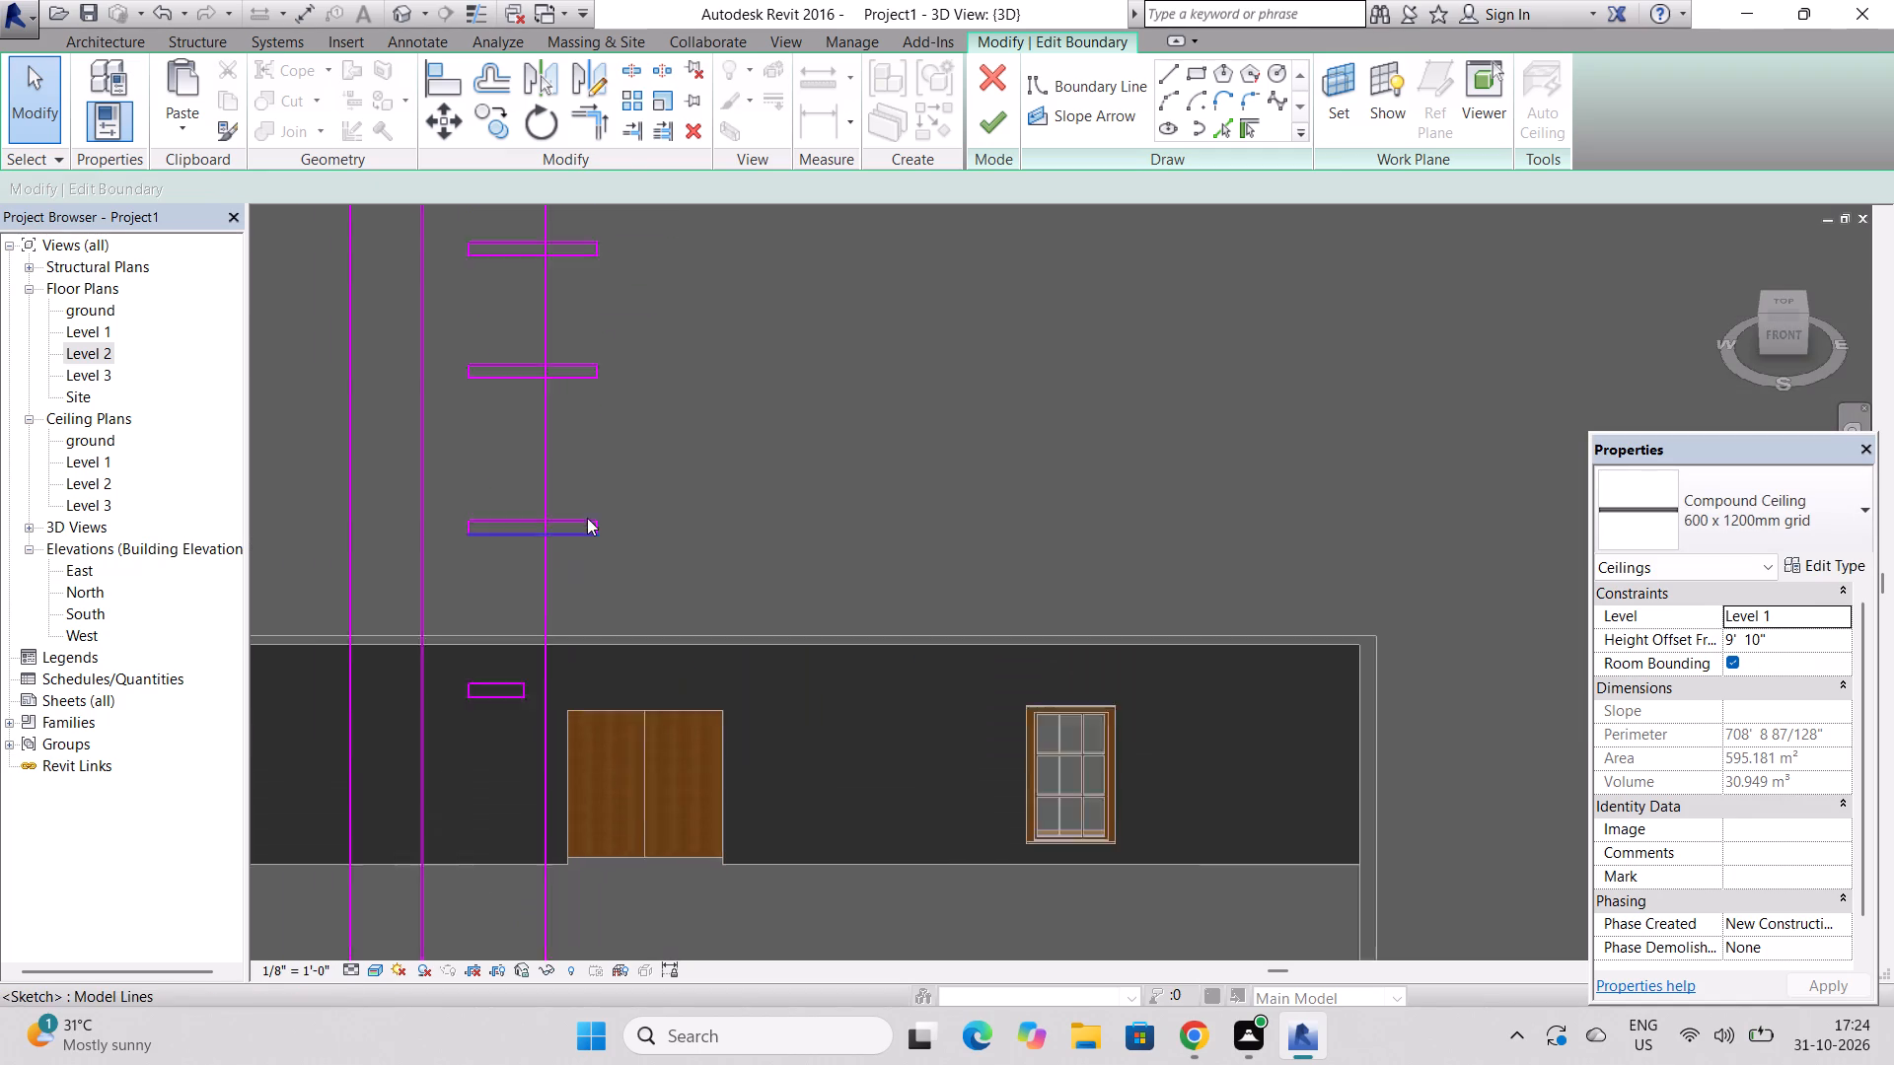
pyautogui.scroll(8, 587, 518)
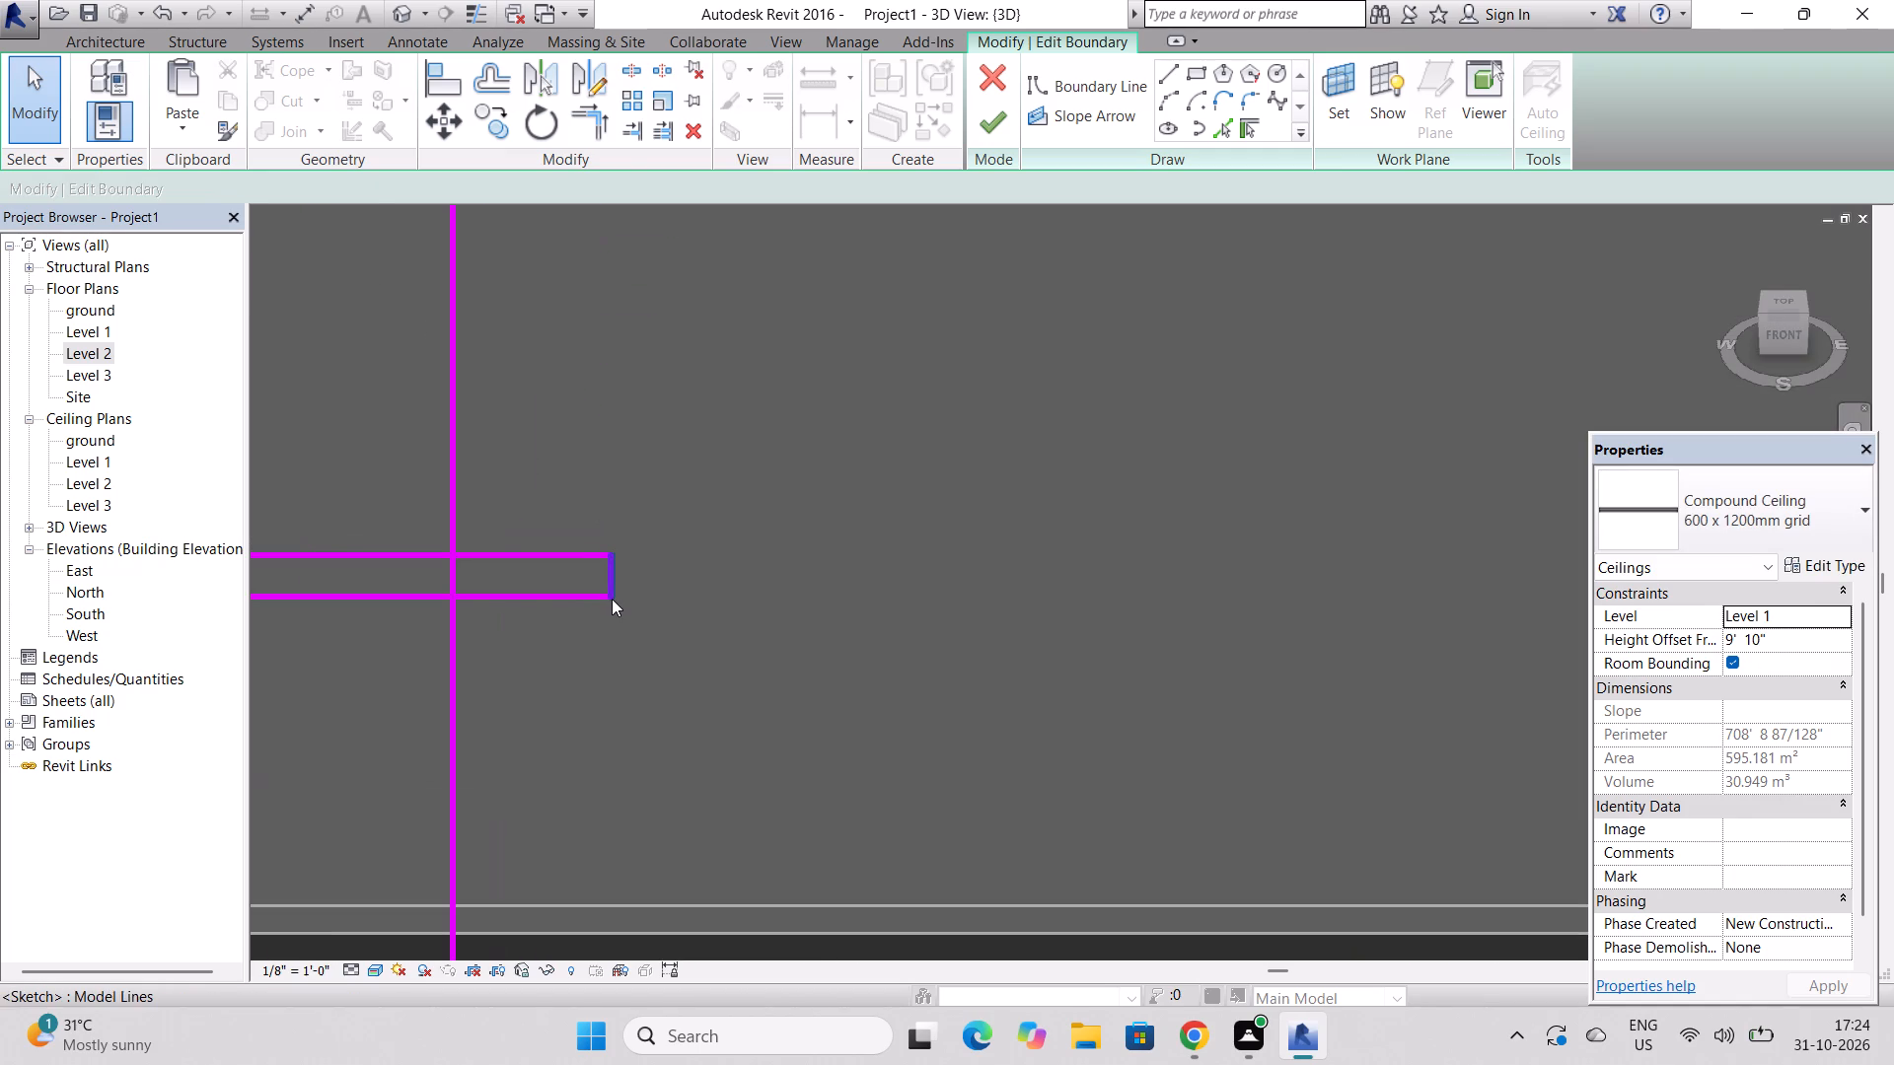
pyautogui.click(612, 599)
pyautogui.press('Delete')
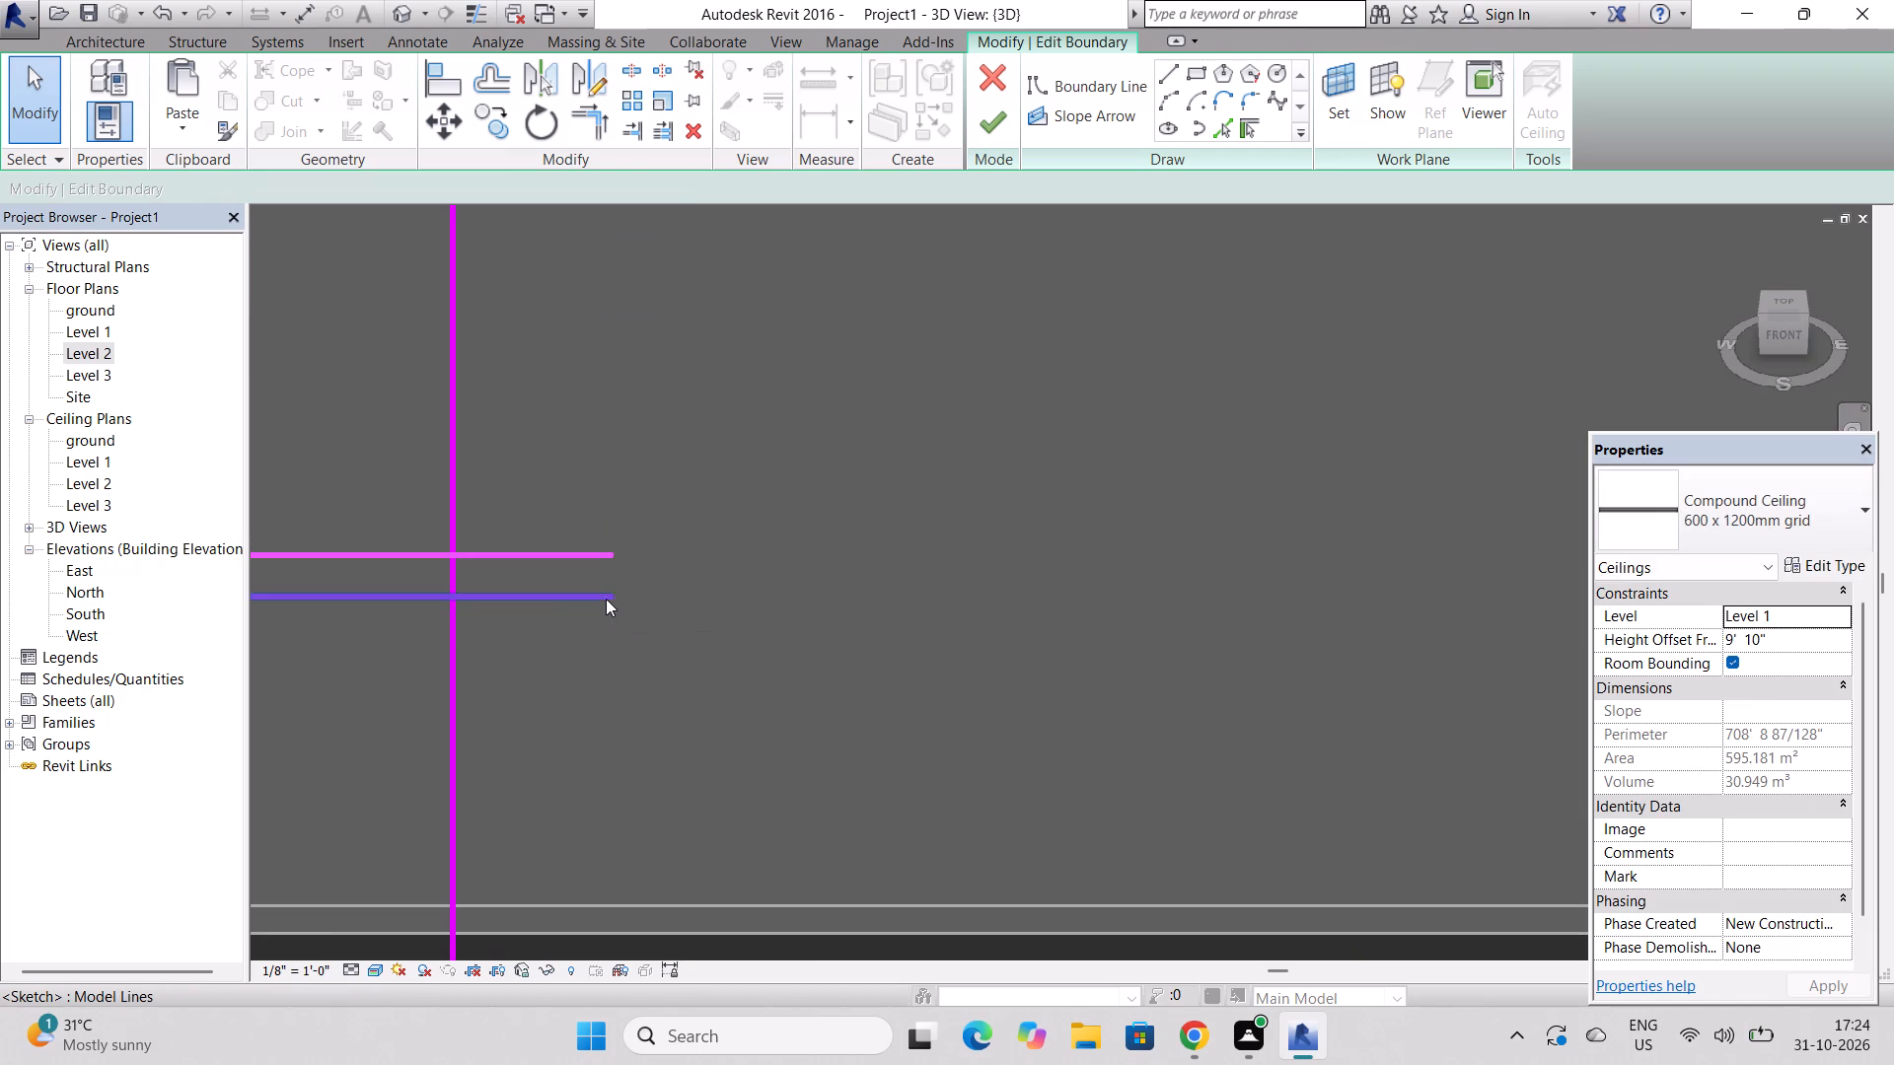
pyautogui.click(592, 596)
pyautogui.press('Delete')
pyautogui.click(592, 565)
pyautogui.press('Delete')
pyautogui.scroll(-2, 592, 565)
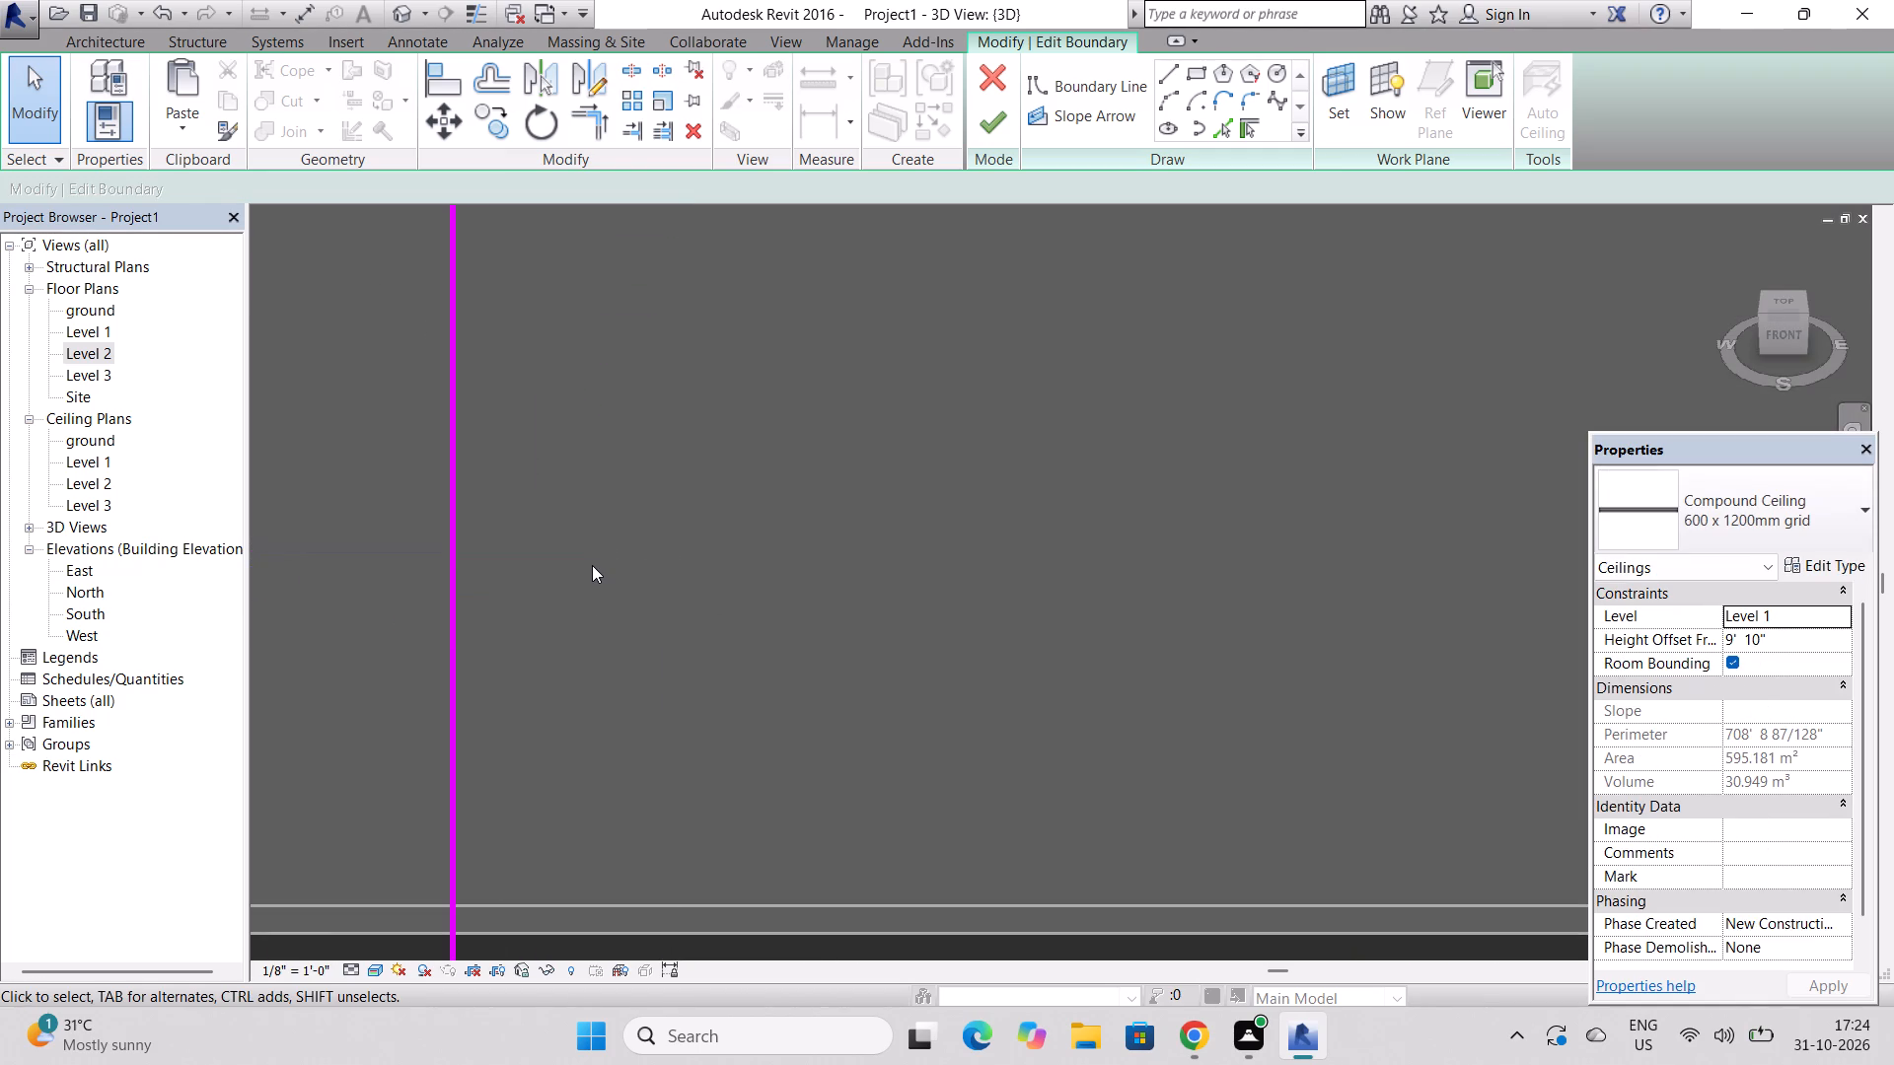
pyautogui.scroll(-2, 592, 565)
pyautogui.click(381, 578)
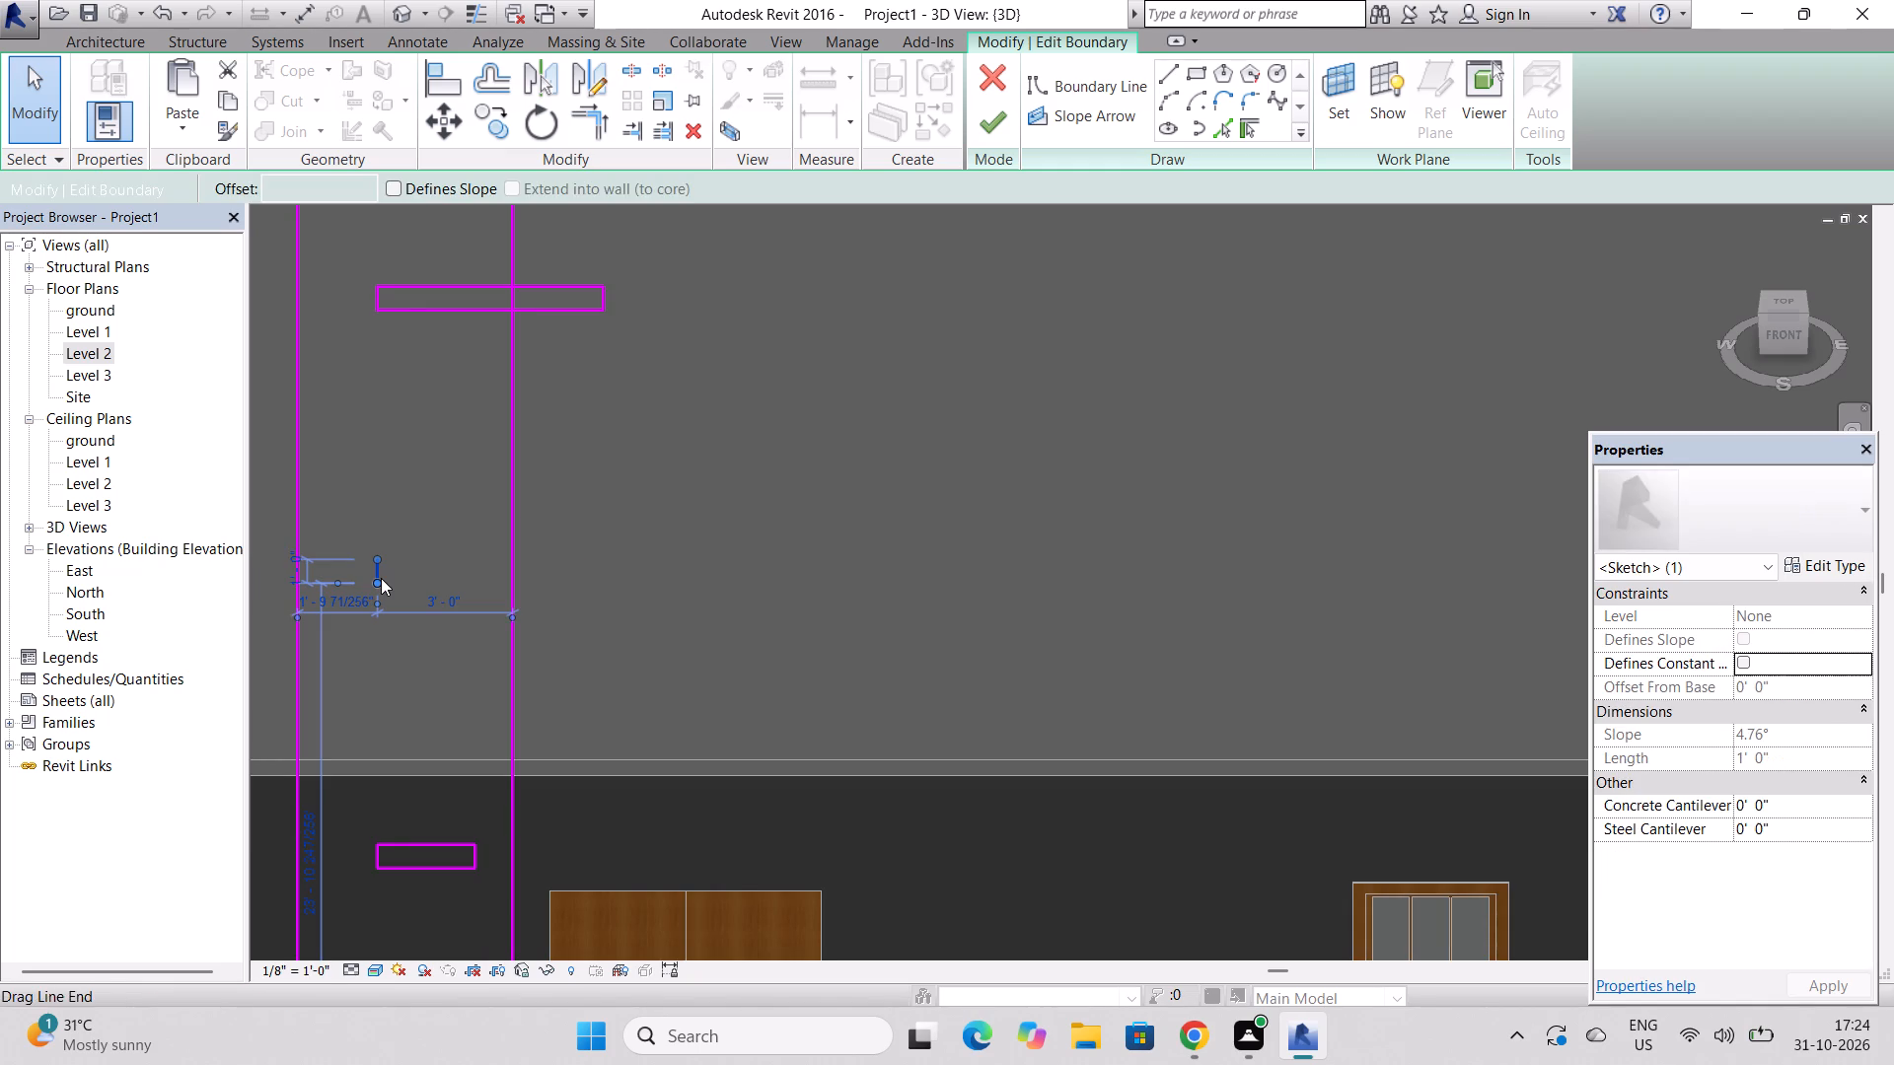
pyautogui.press('Delete')
# Delete all four lines of the small rectangle nearest the long opening's far end from the ceiling sketch.
pyautogui.scroll(-5, 399, 688)
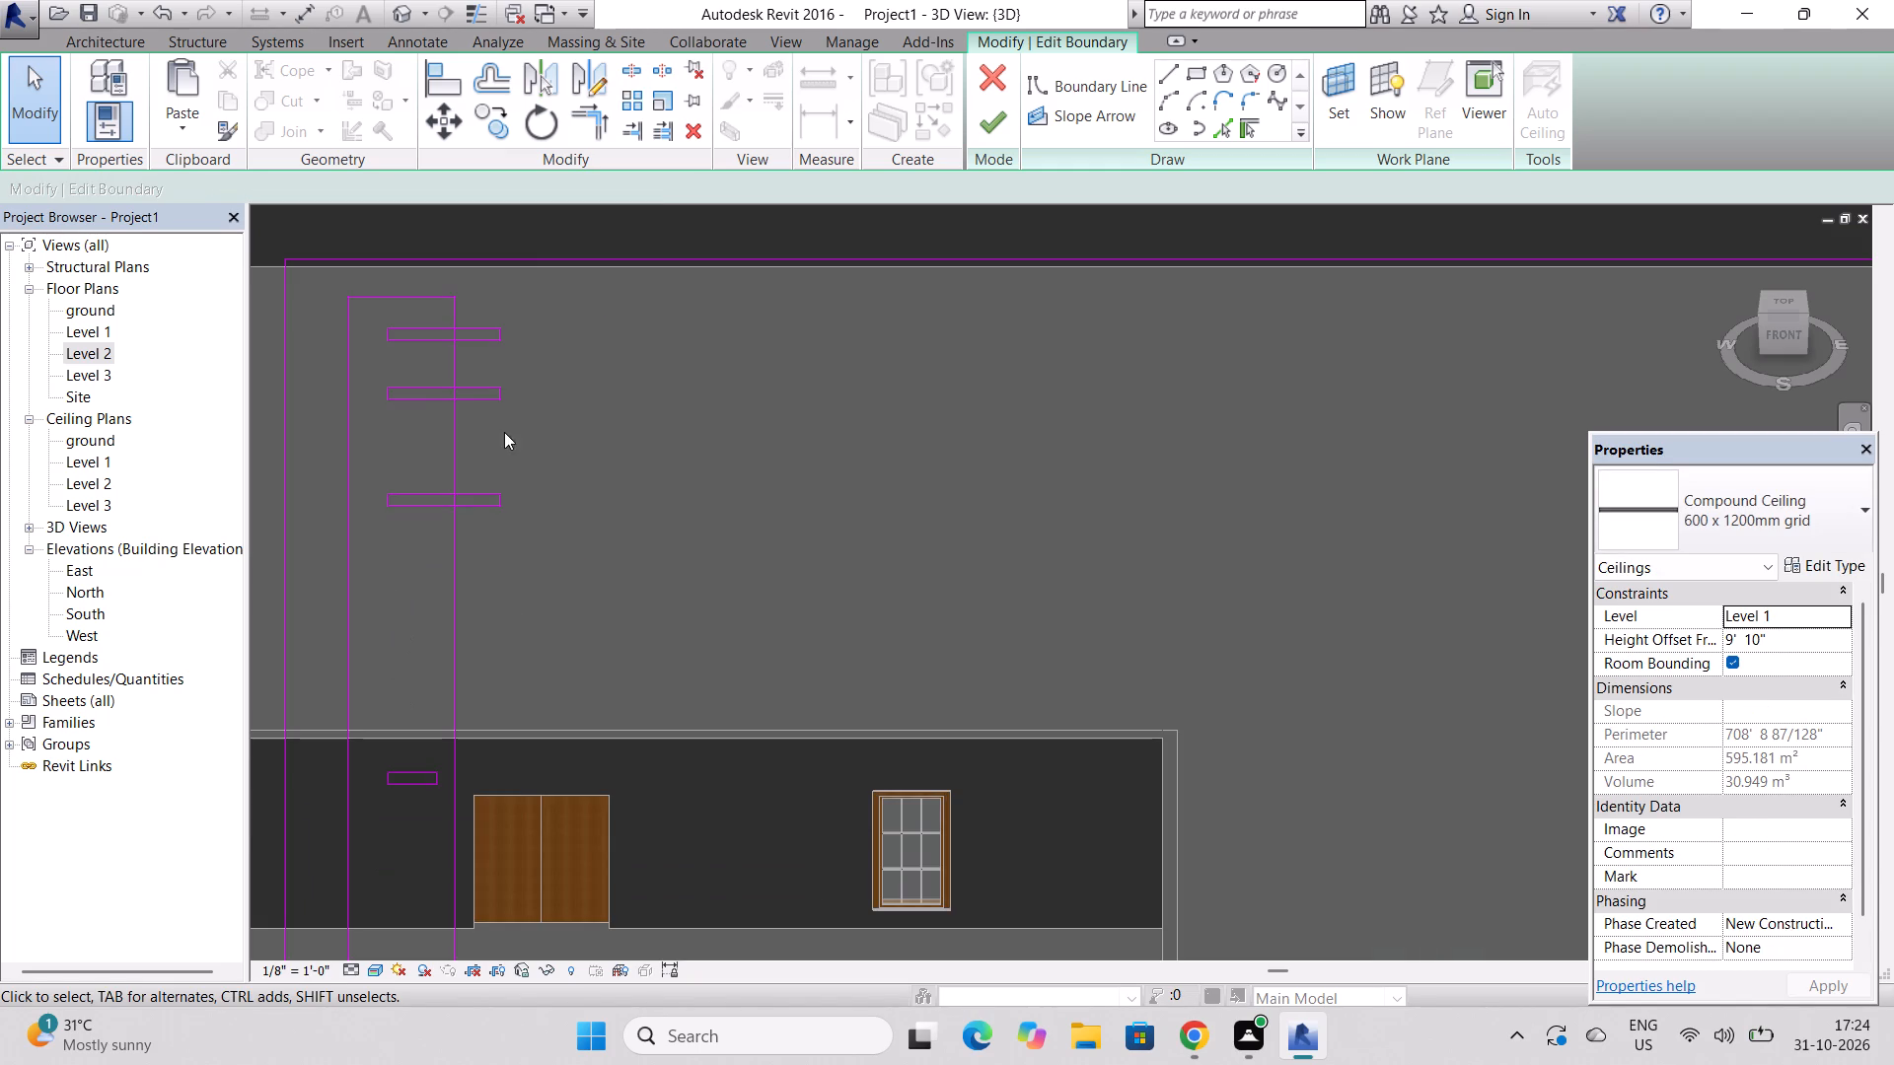
pyautogui.scroll(5, 502, 332)
pyautogui.click(497, 332)
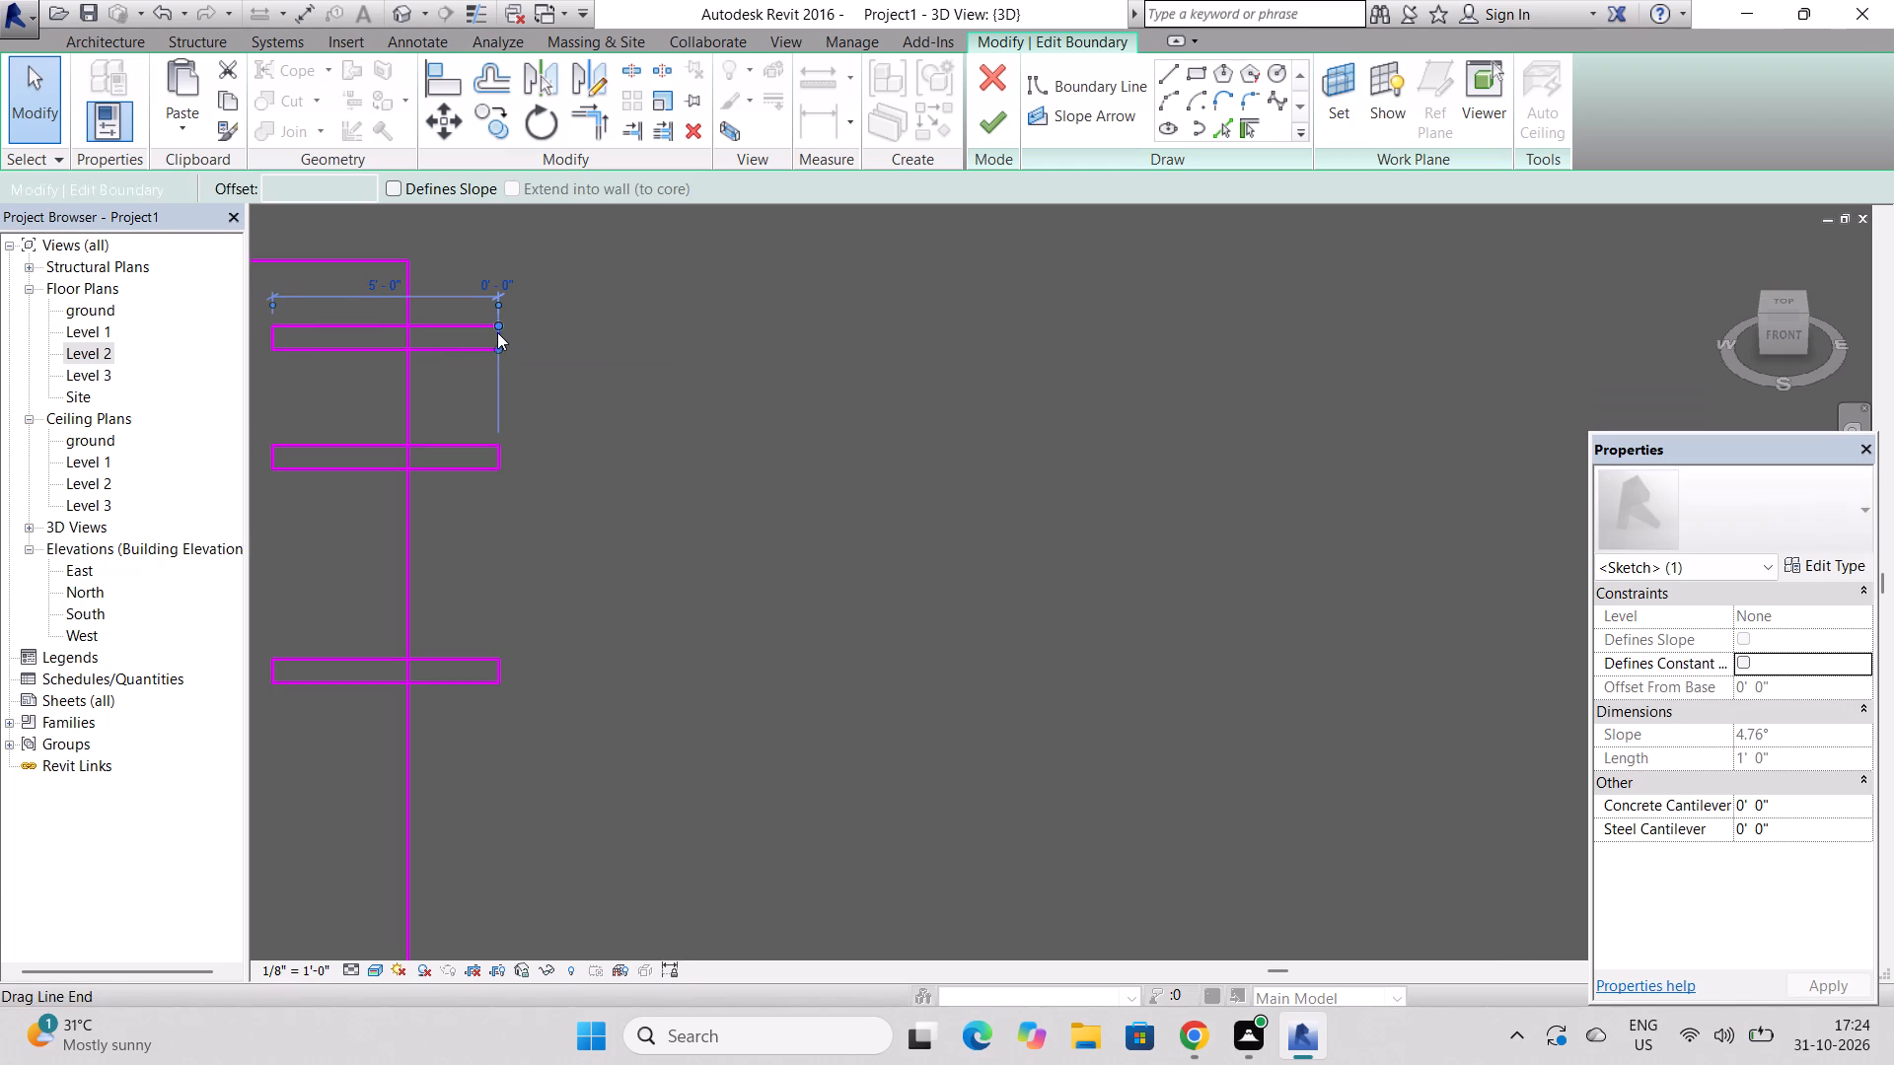
pyautogui.press('Delete')
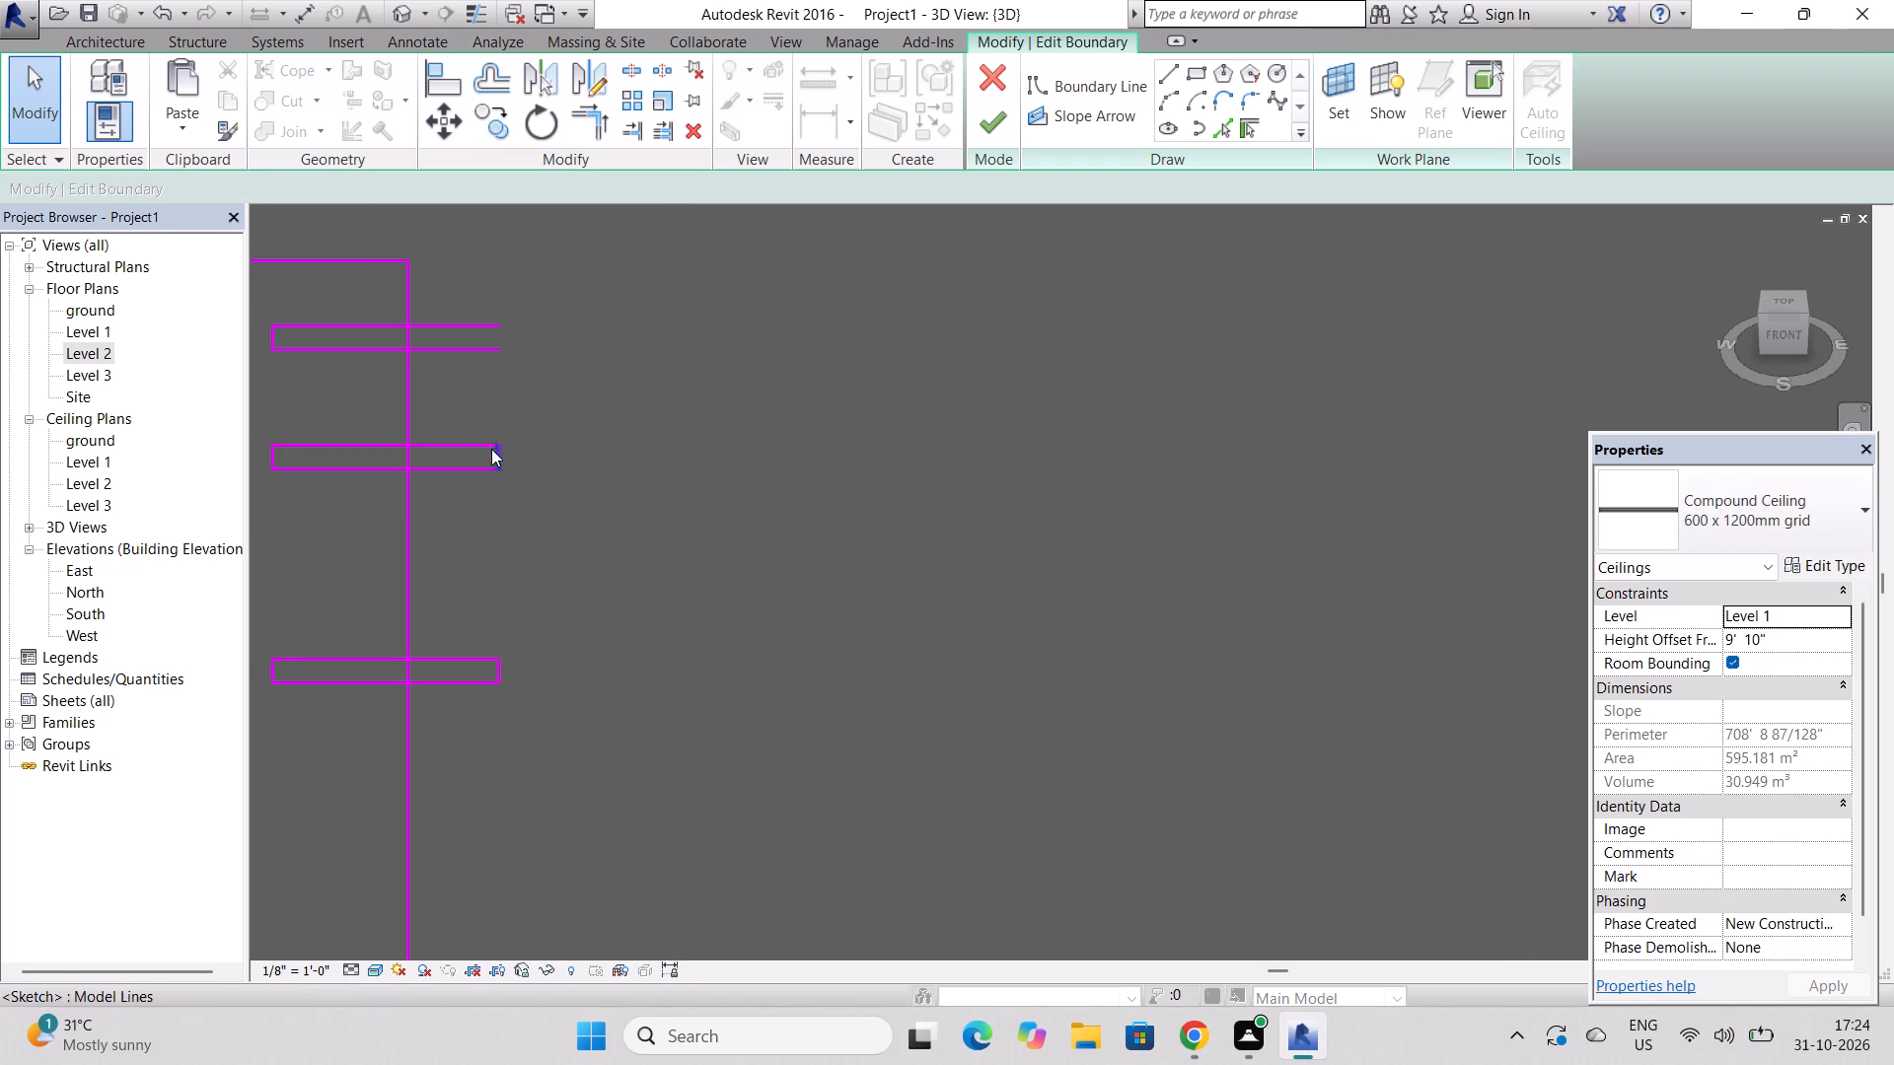
pyautogui.click(484, 354)
pyautogui.press('Delete')
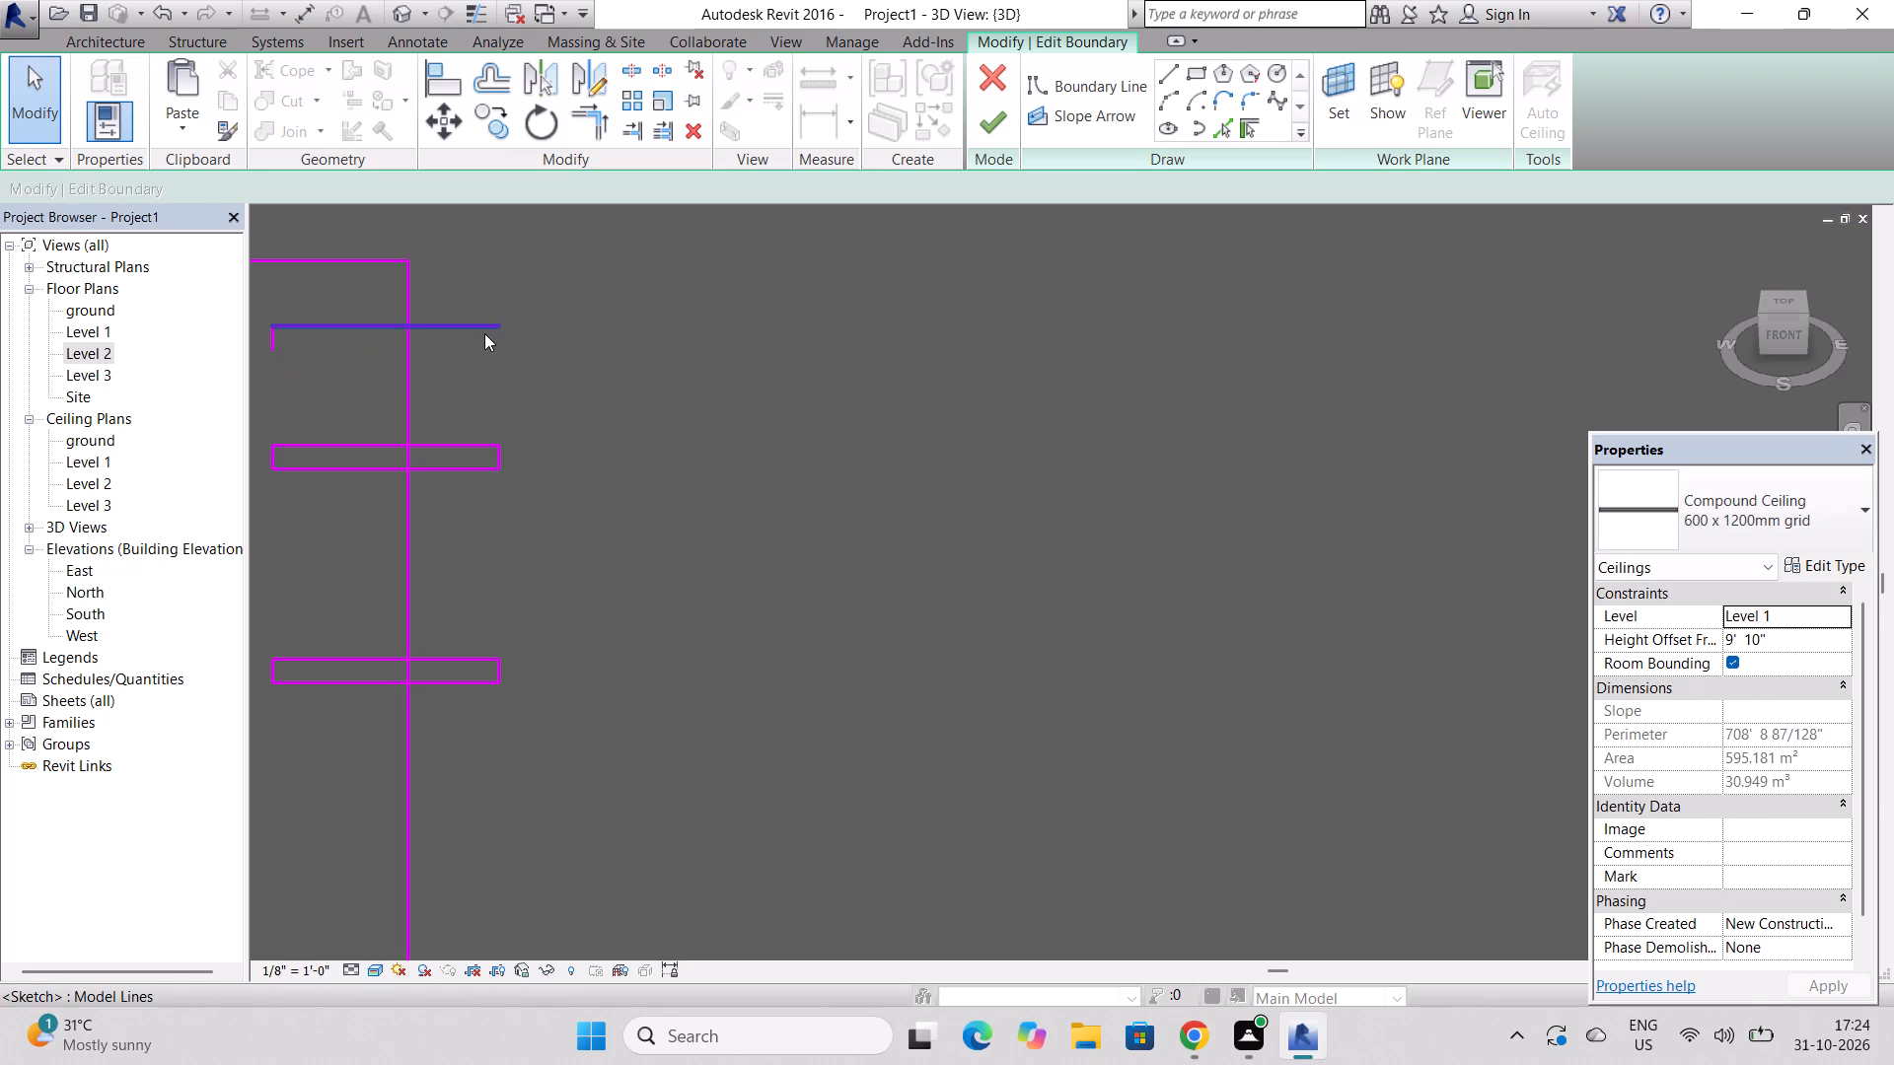
pyautogui.click(484, 333)
pyautogui.press('Delete')
pyautogui.click(274, 342)
pyautogui.press('Delete')
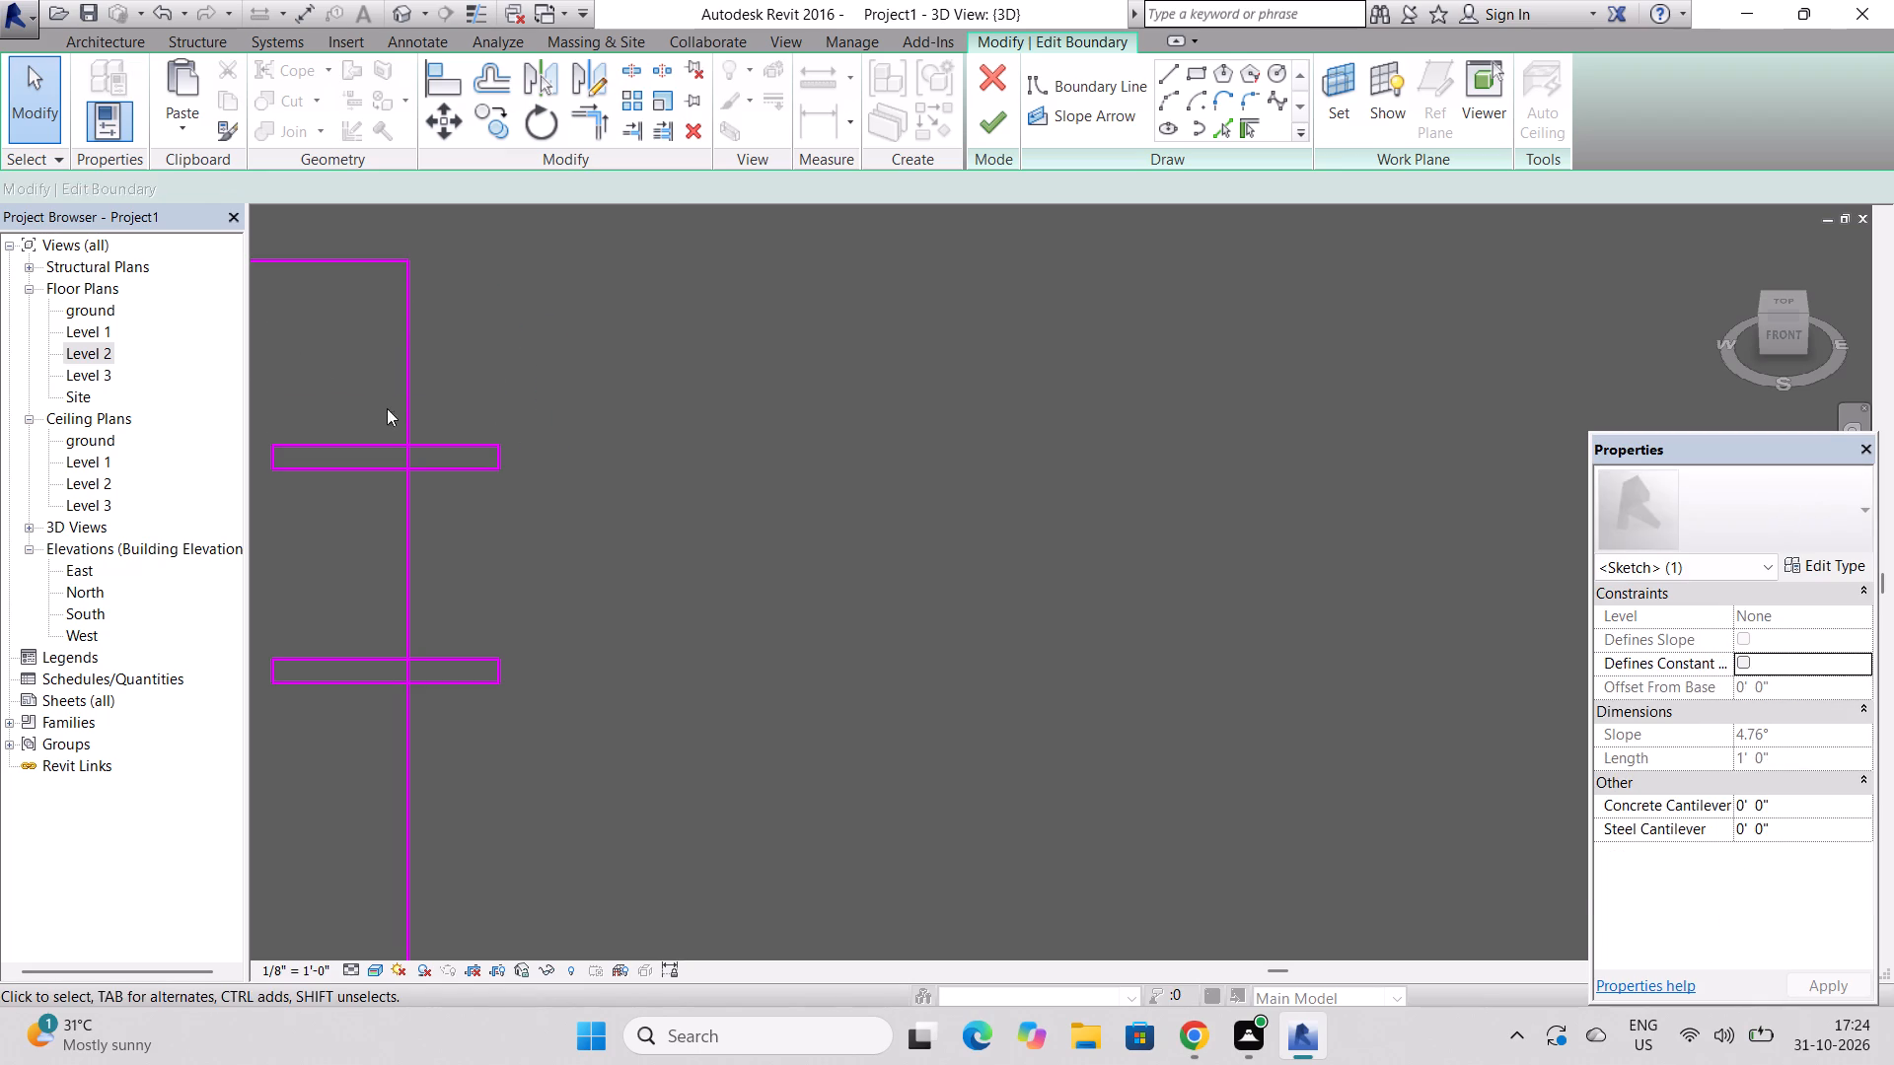
# Delete all four lines of the overlong small rectangle that is now nearest the long opening's far end.
pyautogui.click(484, 446)
pyautogui.press('Delete')
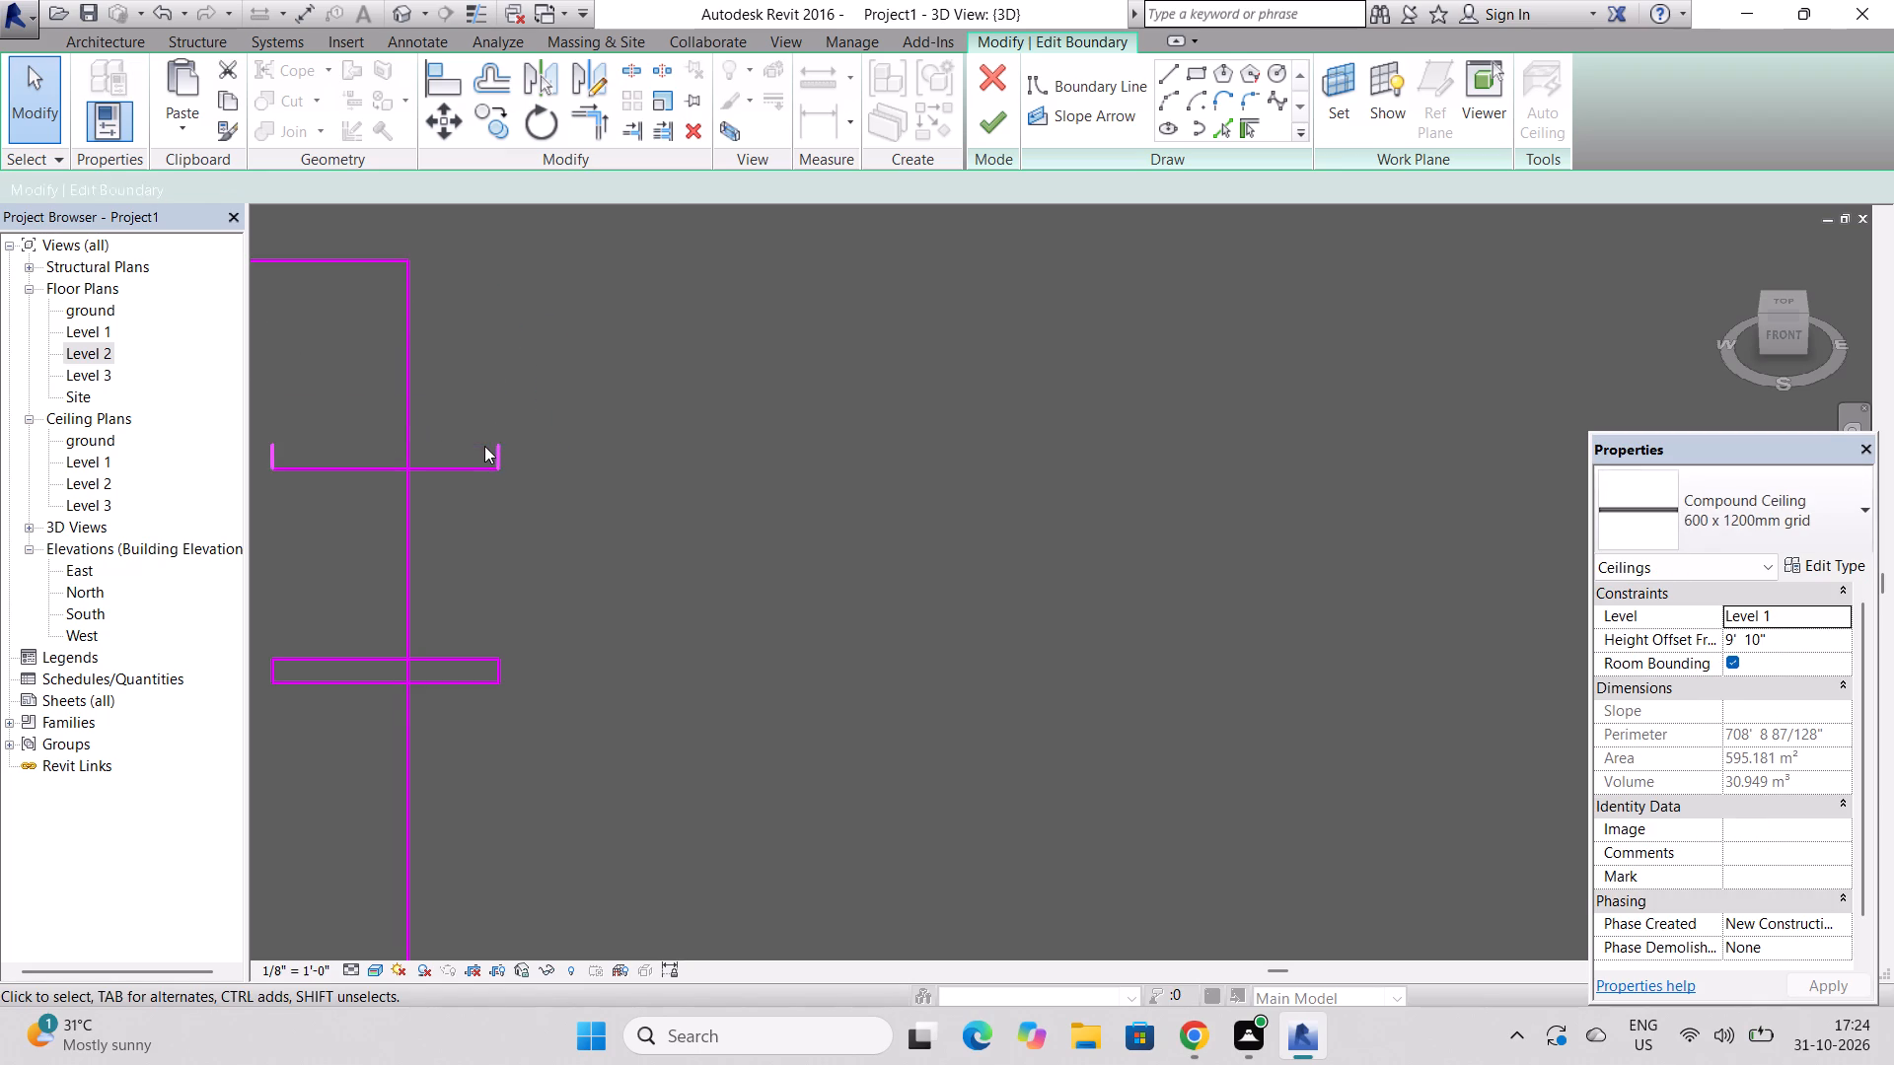
pyautogui.click(485, 469)
pyautogui.press('Delete')
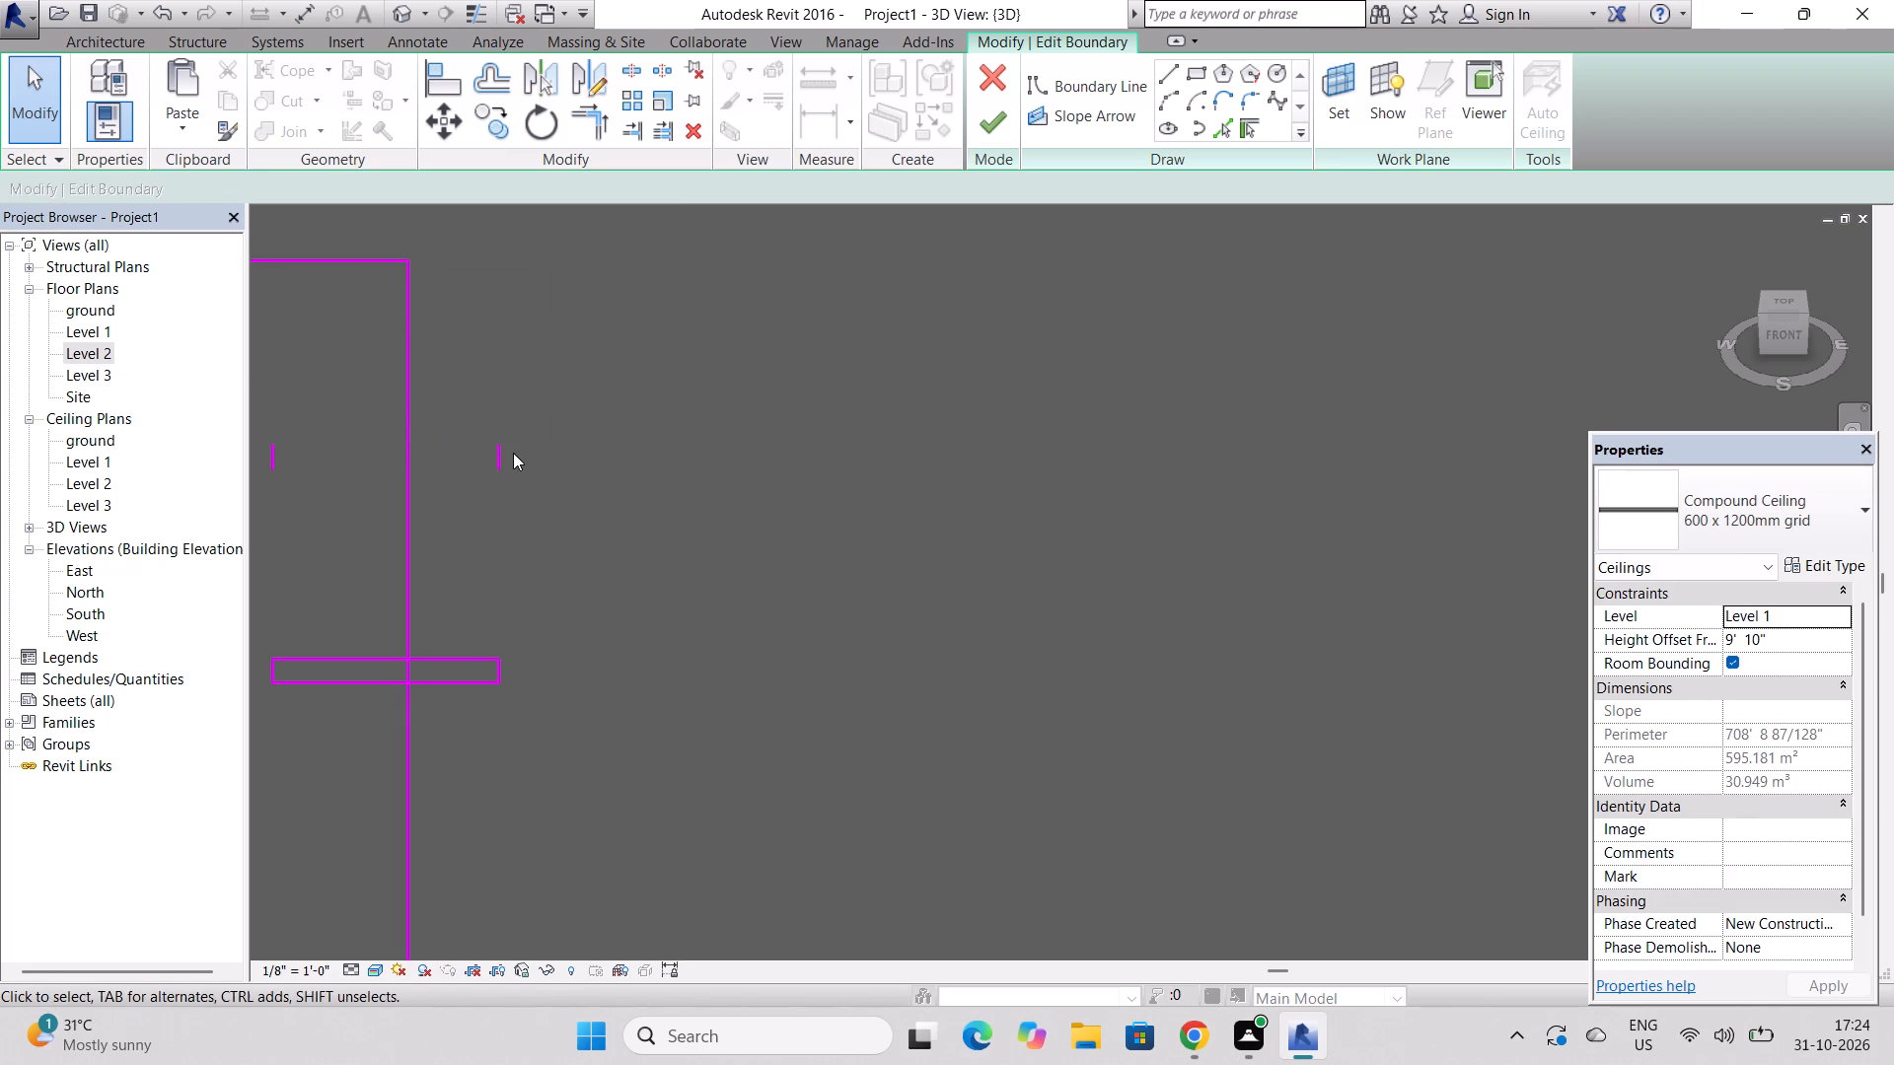
pyautogui.click(499, 453)
pyautogui.press('Delete')
pyautogui.click(279, 449)
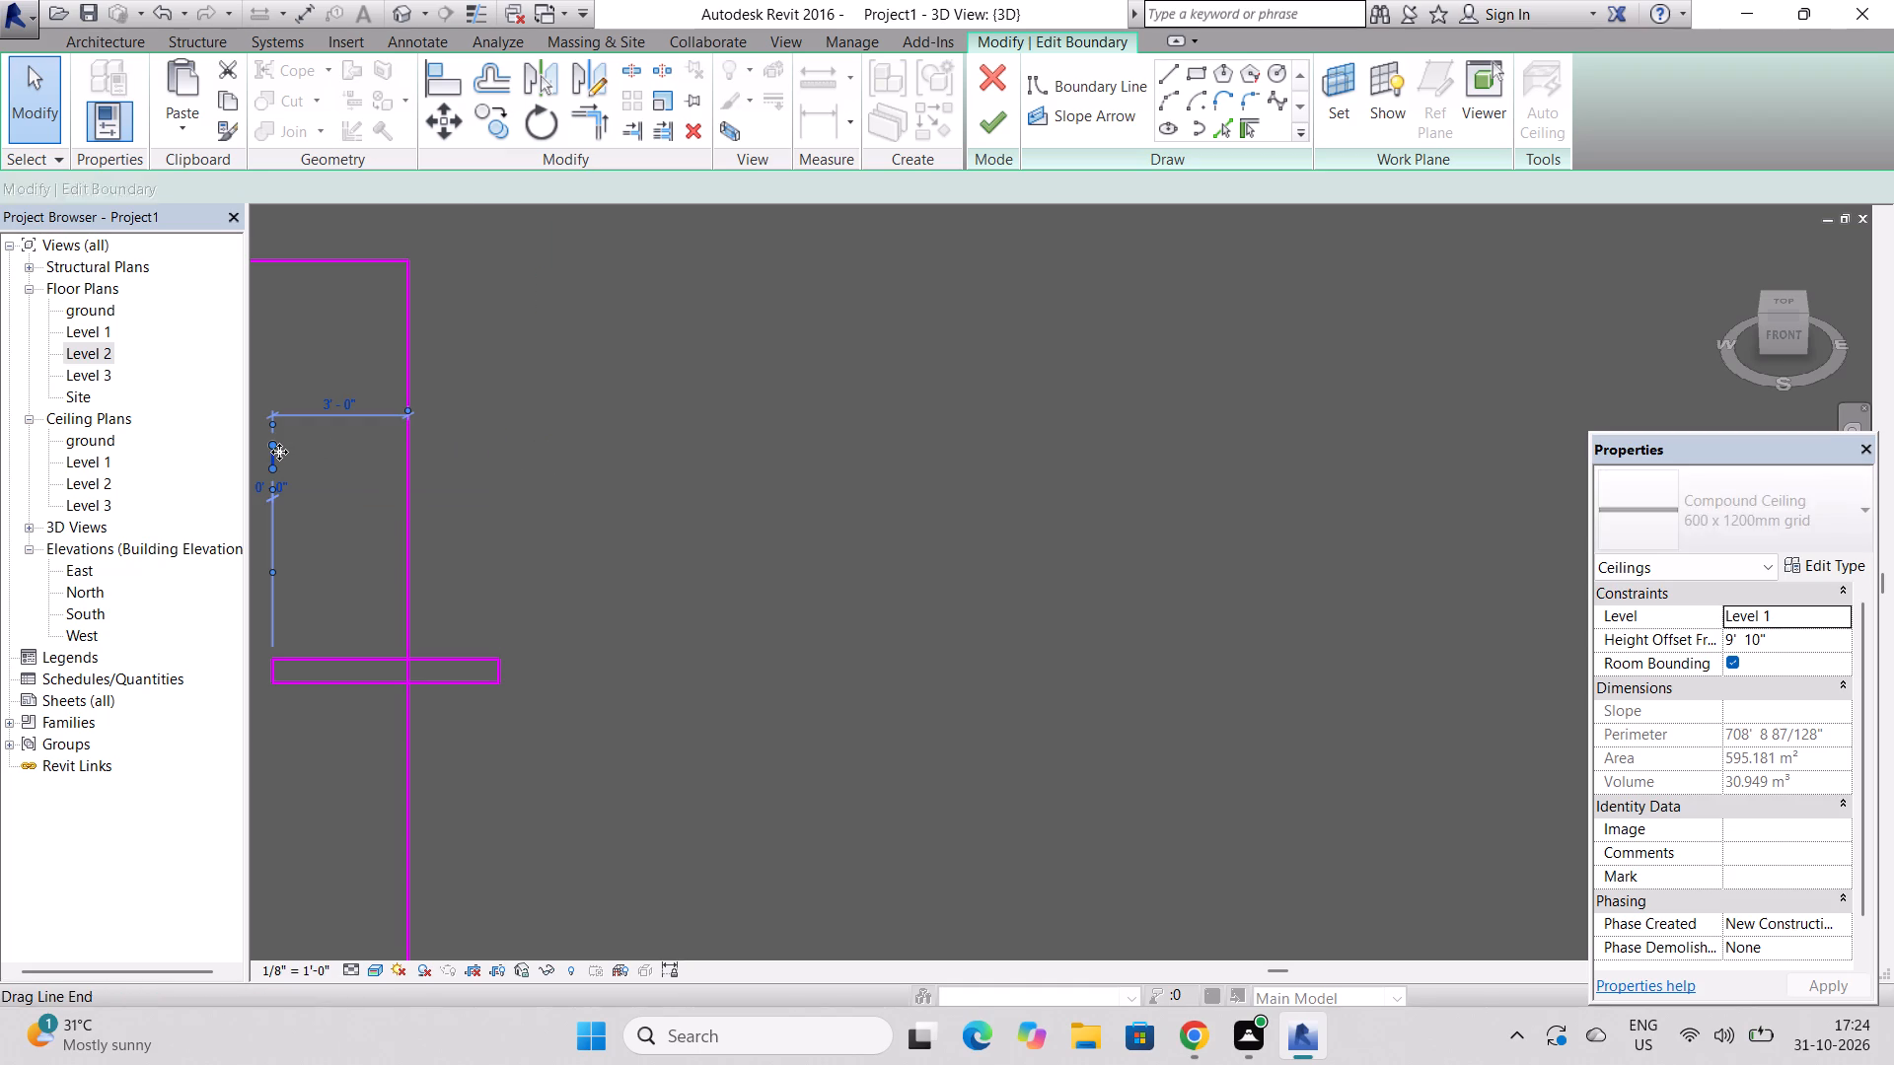
pyautogui.press('Delete')
# Delete all four lines of the last overlong small rectangle, keeping only the shortened one inside the long opening.
pyautogui.scroll(-3, 480, 488)
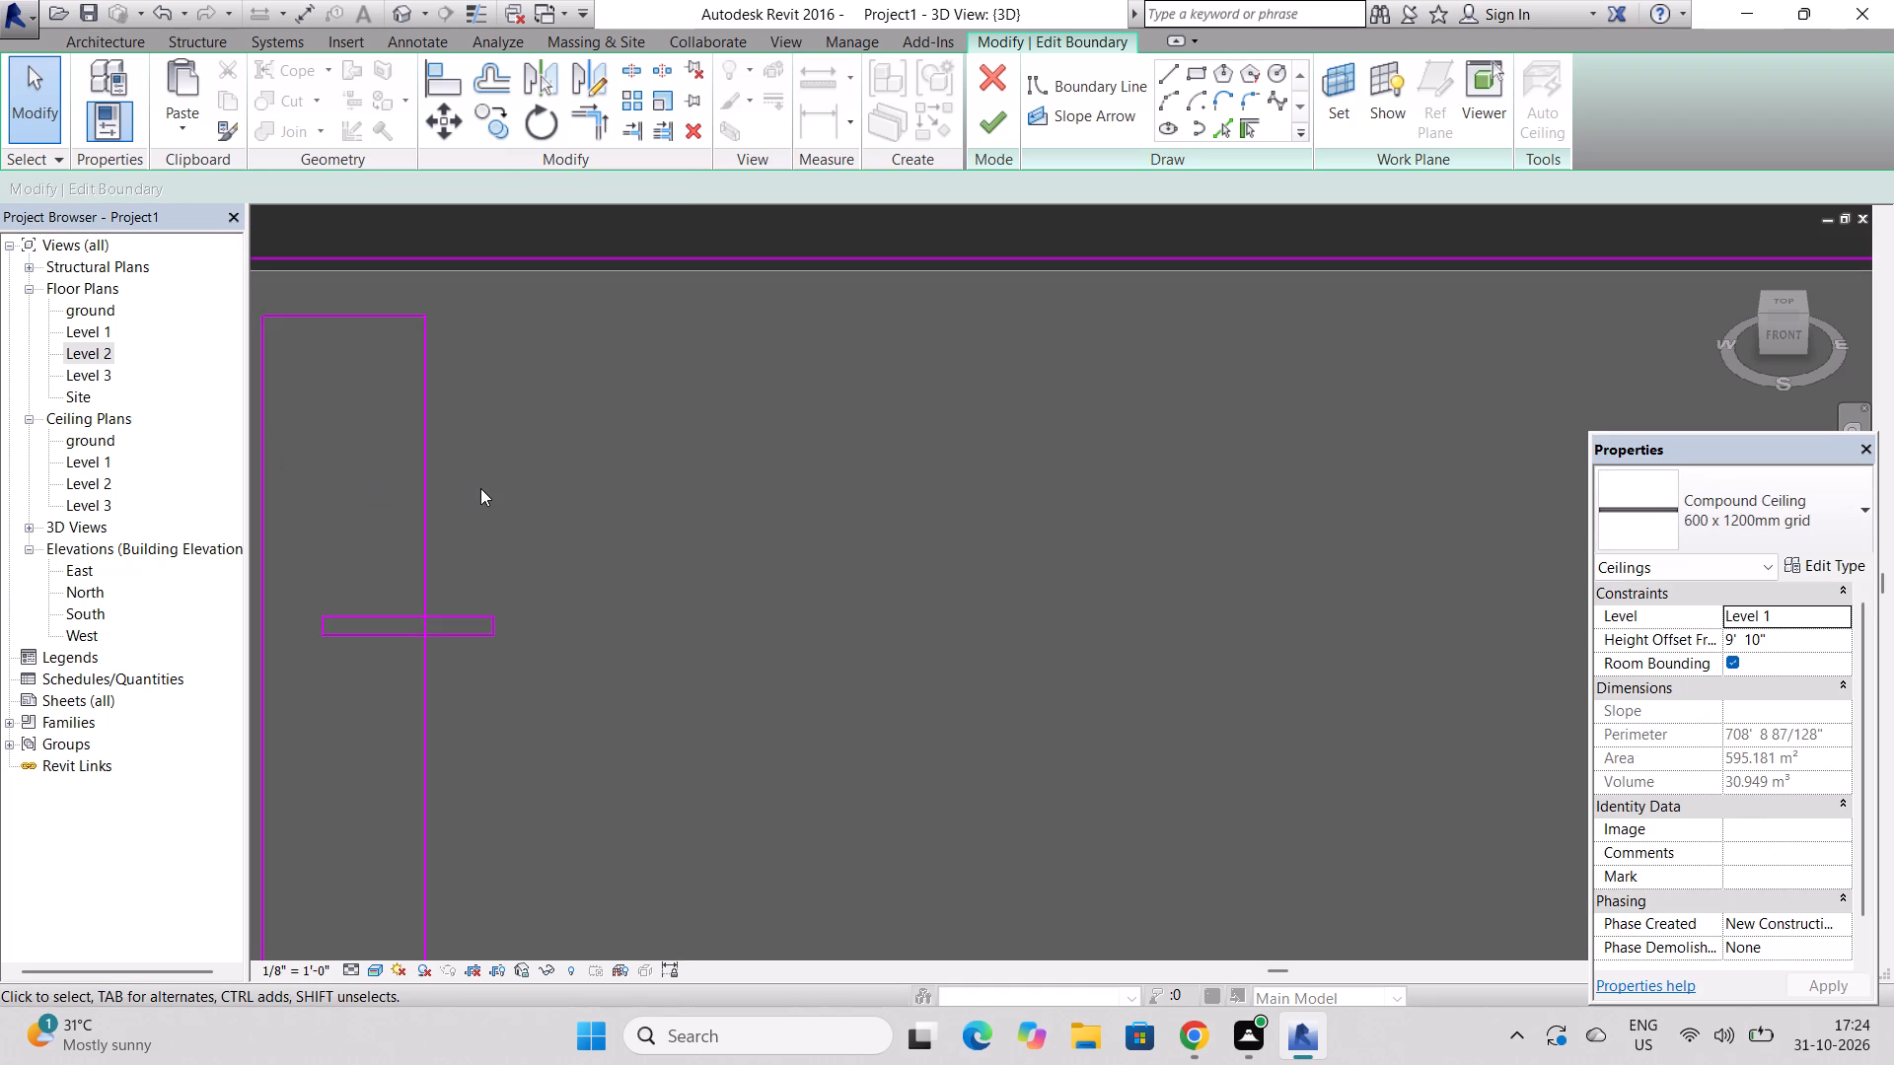
pyautogui.scroll(-3, 482, 496)
pyautogui.scroll(7, 477, 516)
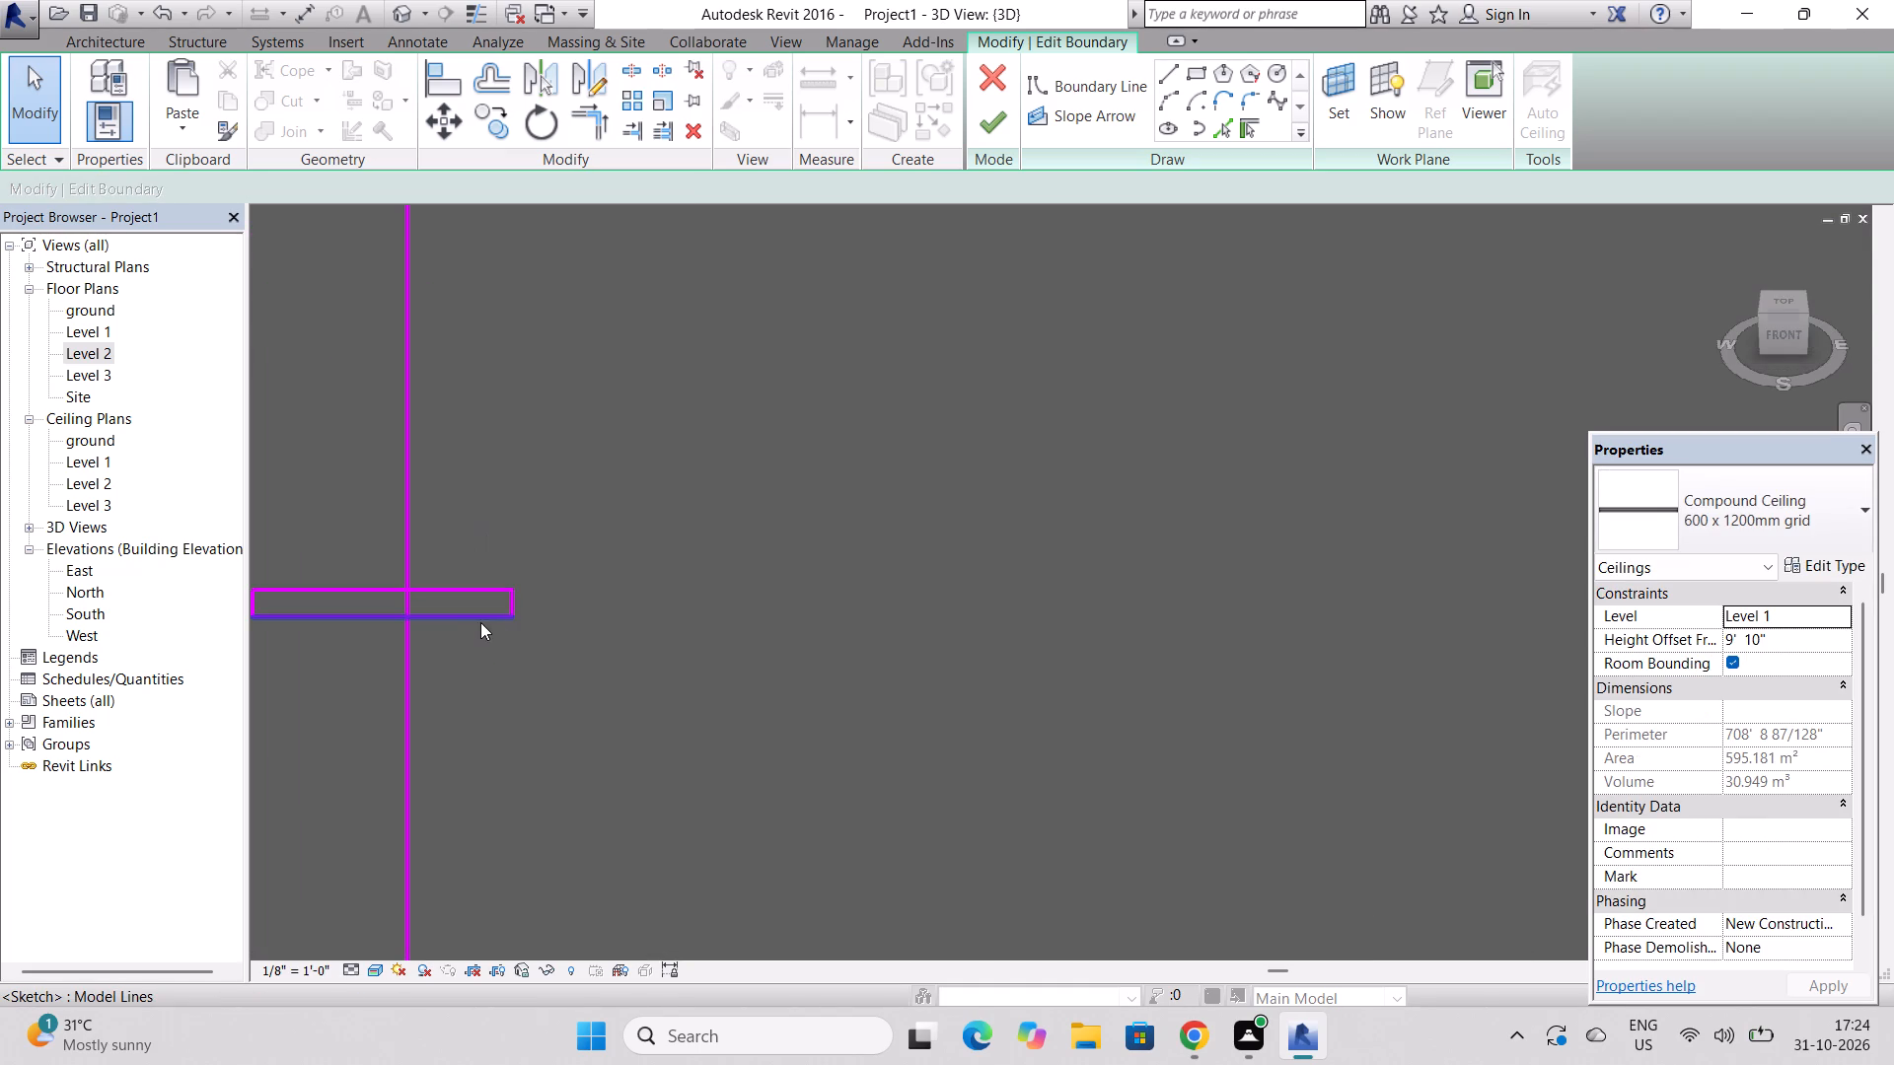
pyautogui.click(508, 611)
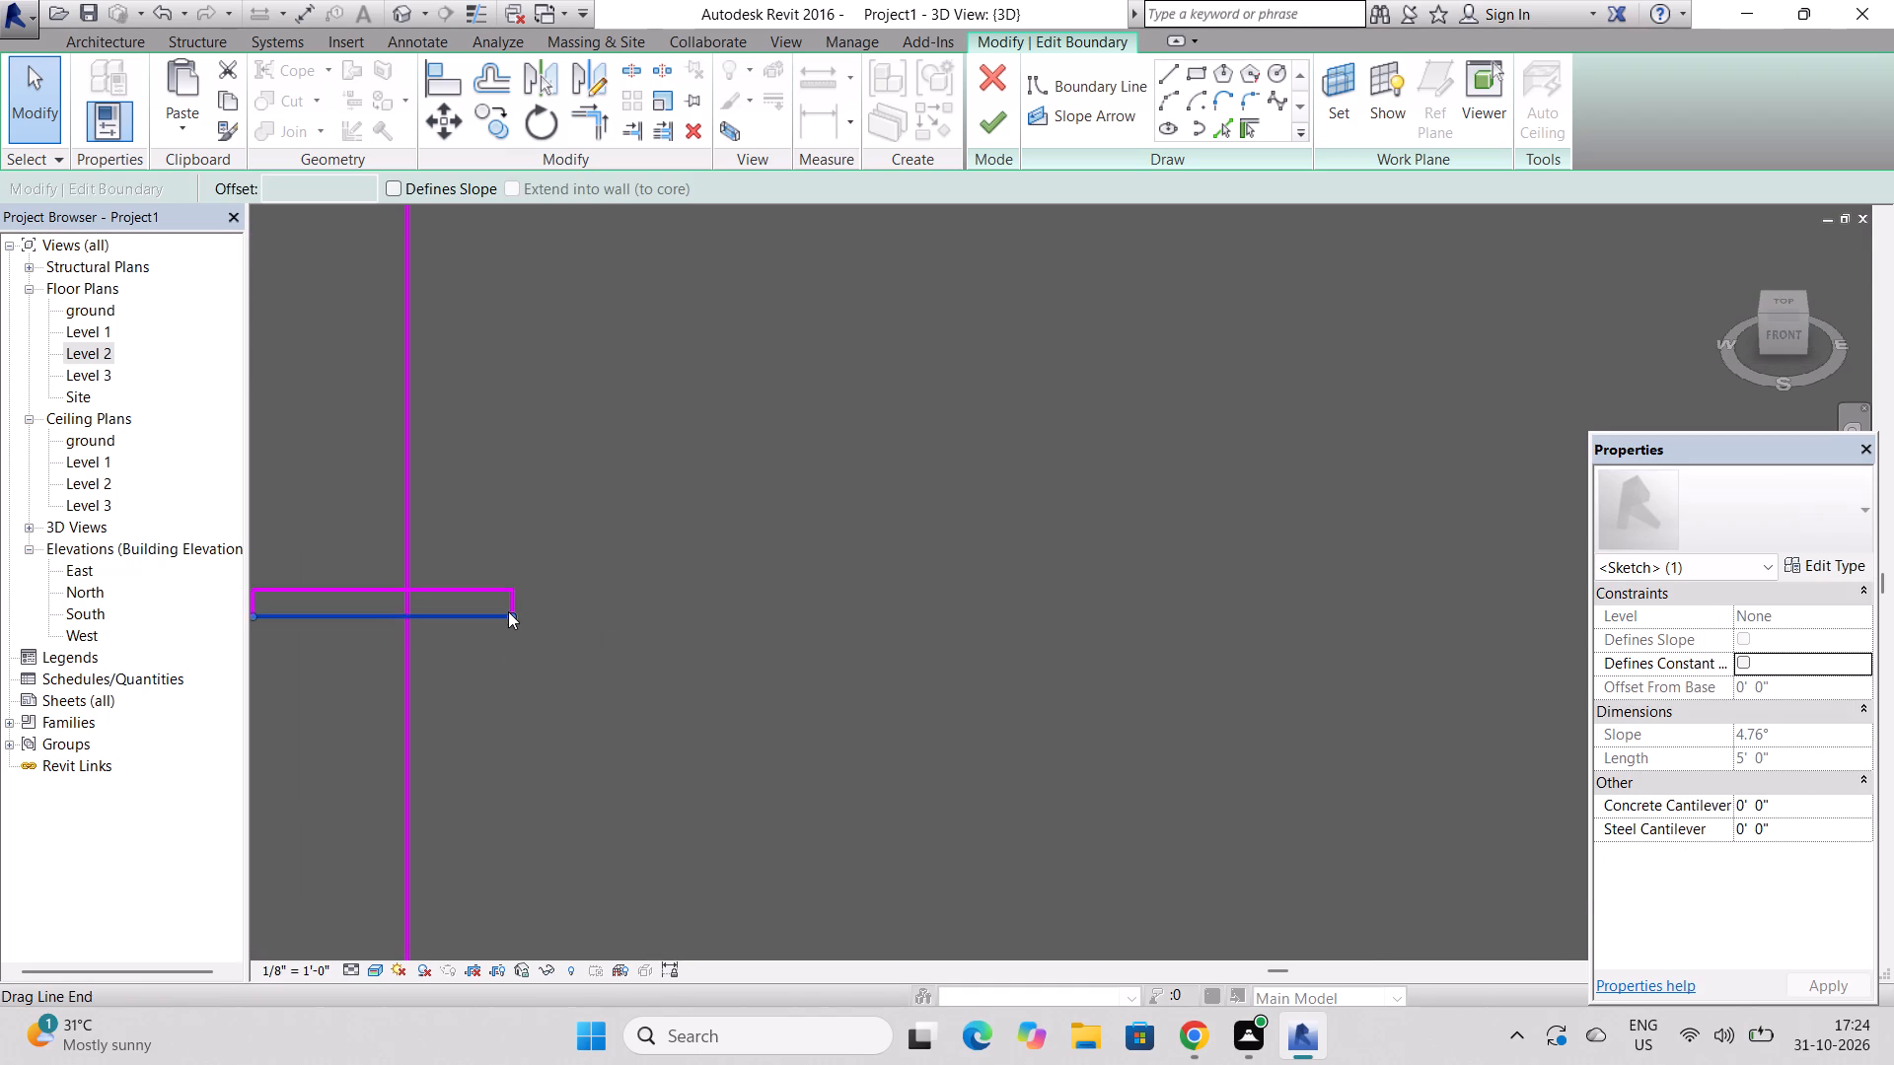
pyautogui.press('Delete')
pyautogui.click(508, 611)
pyautogui.press('Delete')
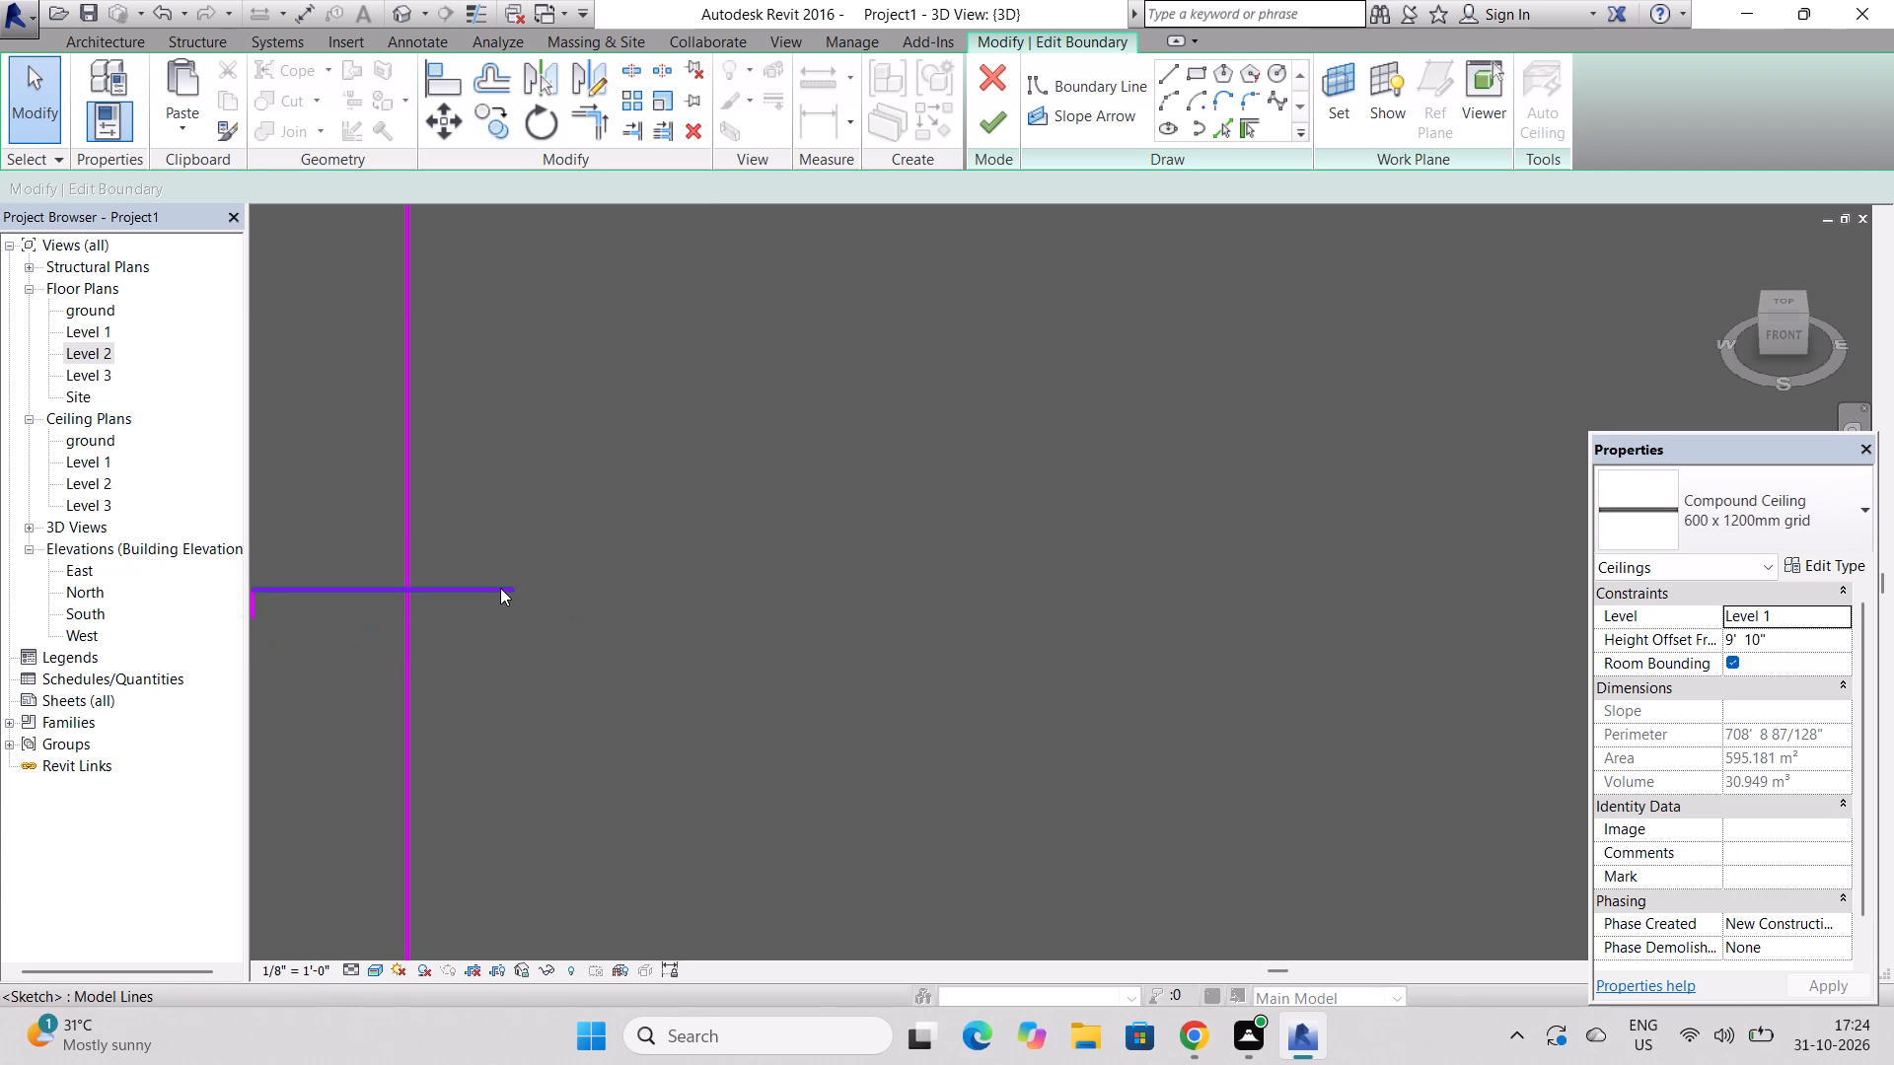
pyautogui.click(500, 588)
pyautogui.press('Delete')
pyautogui.scroll(-4, 645, 543)
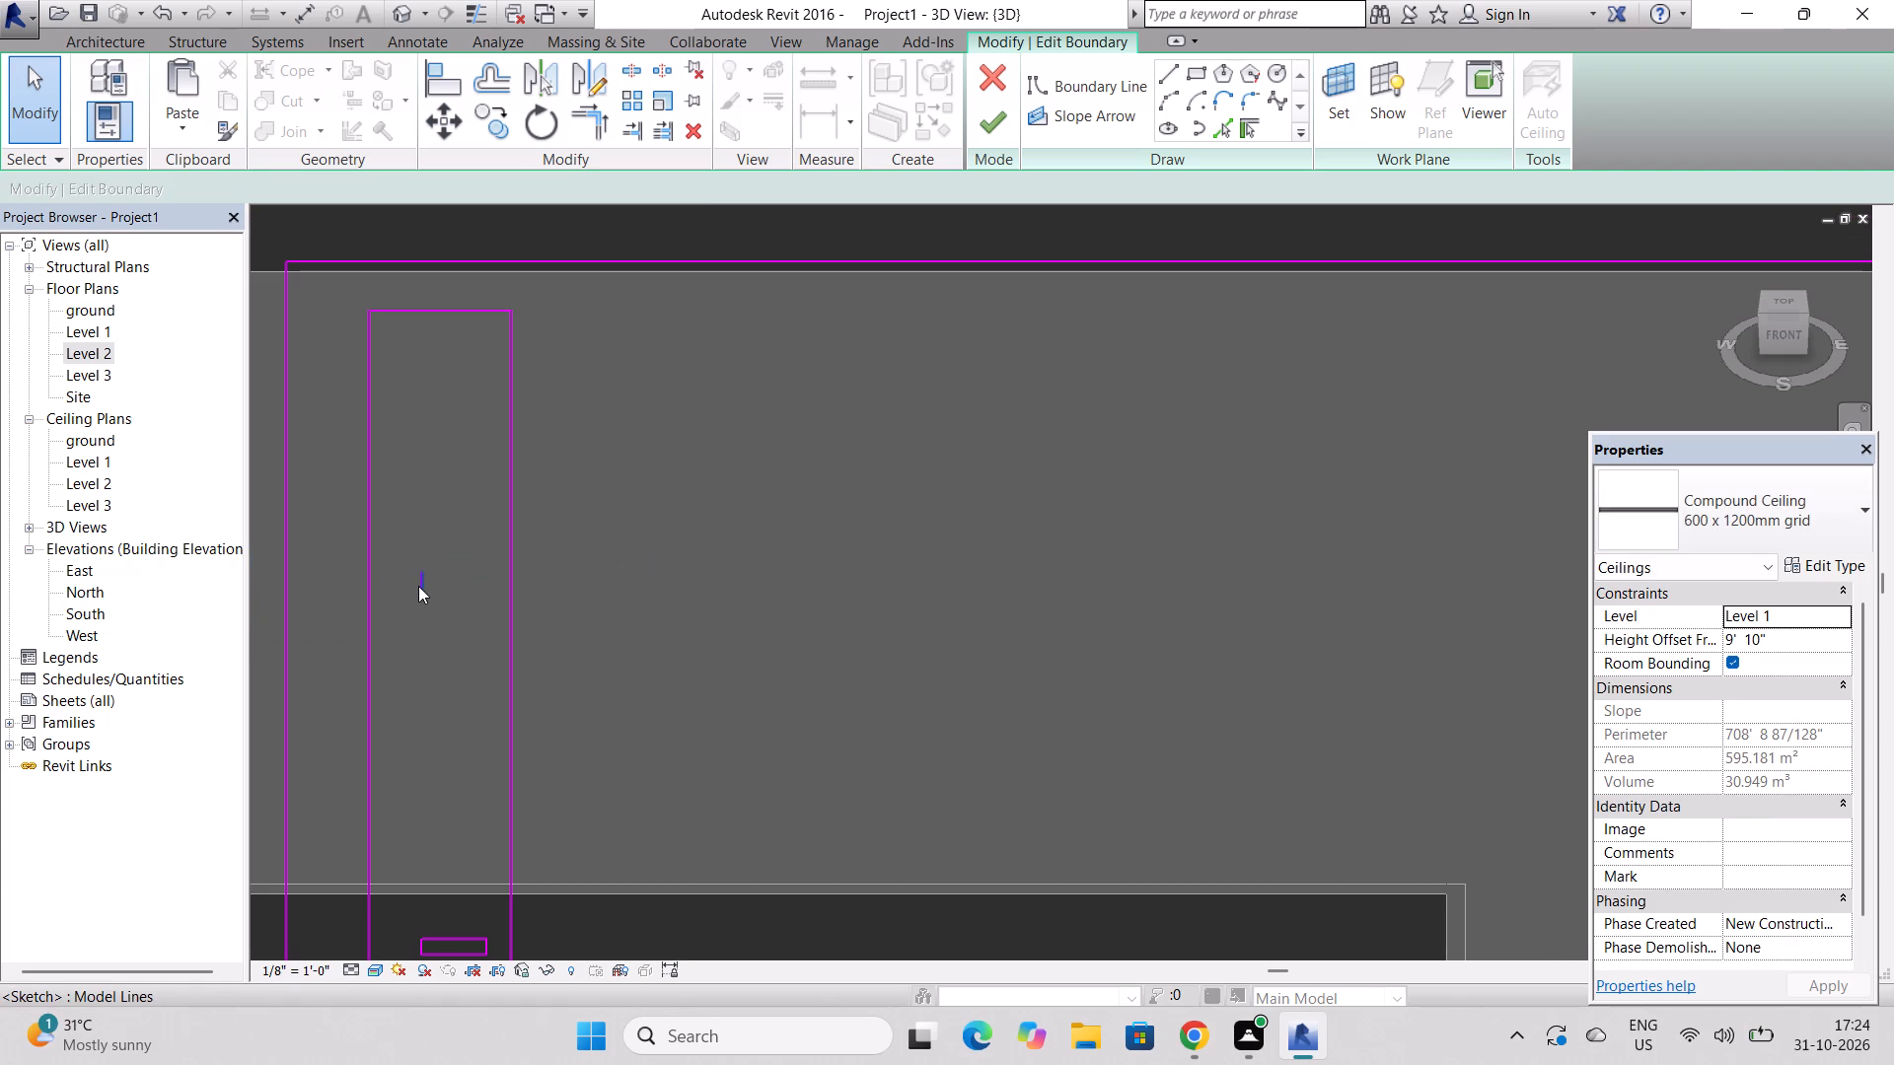
pyautogui.click(418, 586)
pyautogui.press('Delete')
# Dismiss the pop-up notification covering the ceiling sketch.
pyautogui.scroll(-6, 451, 512)
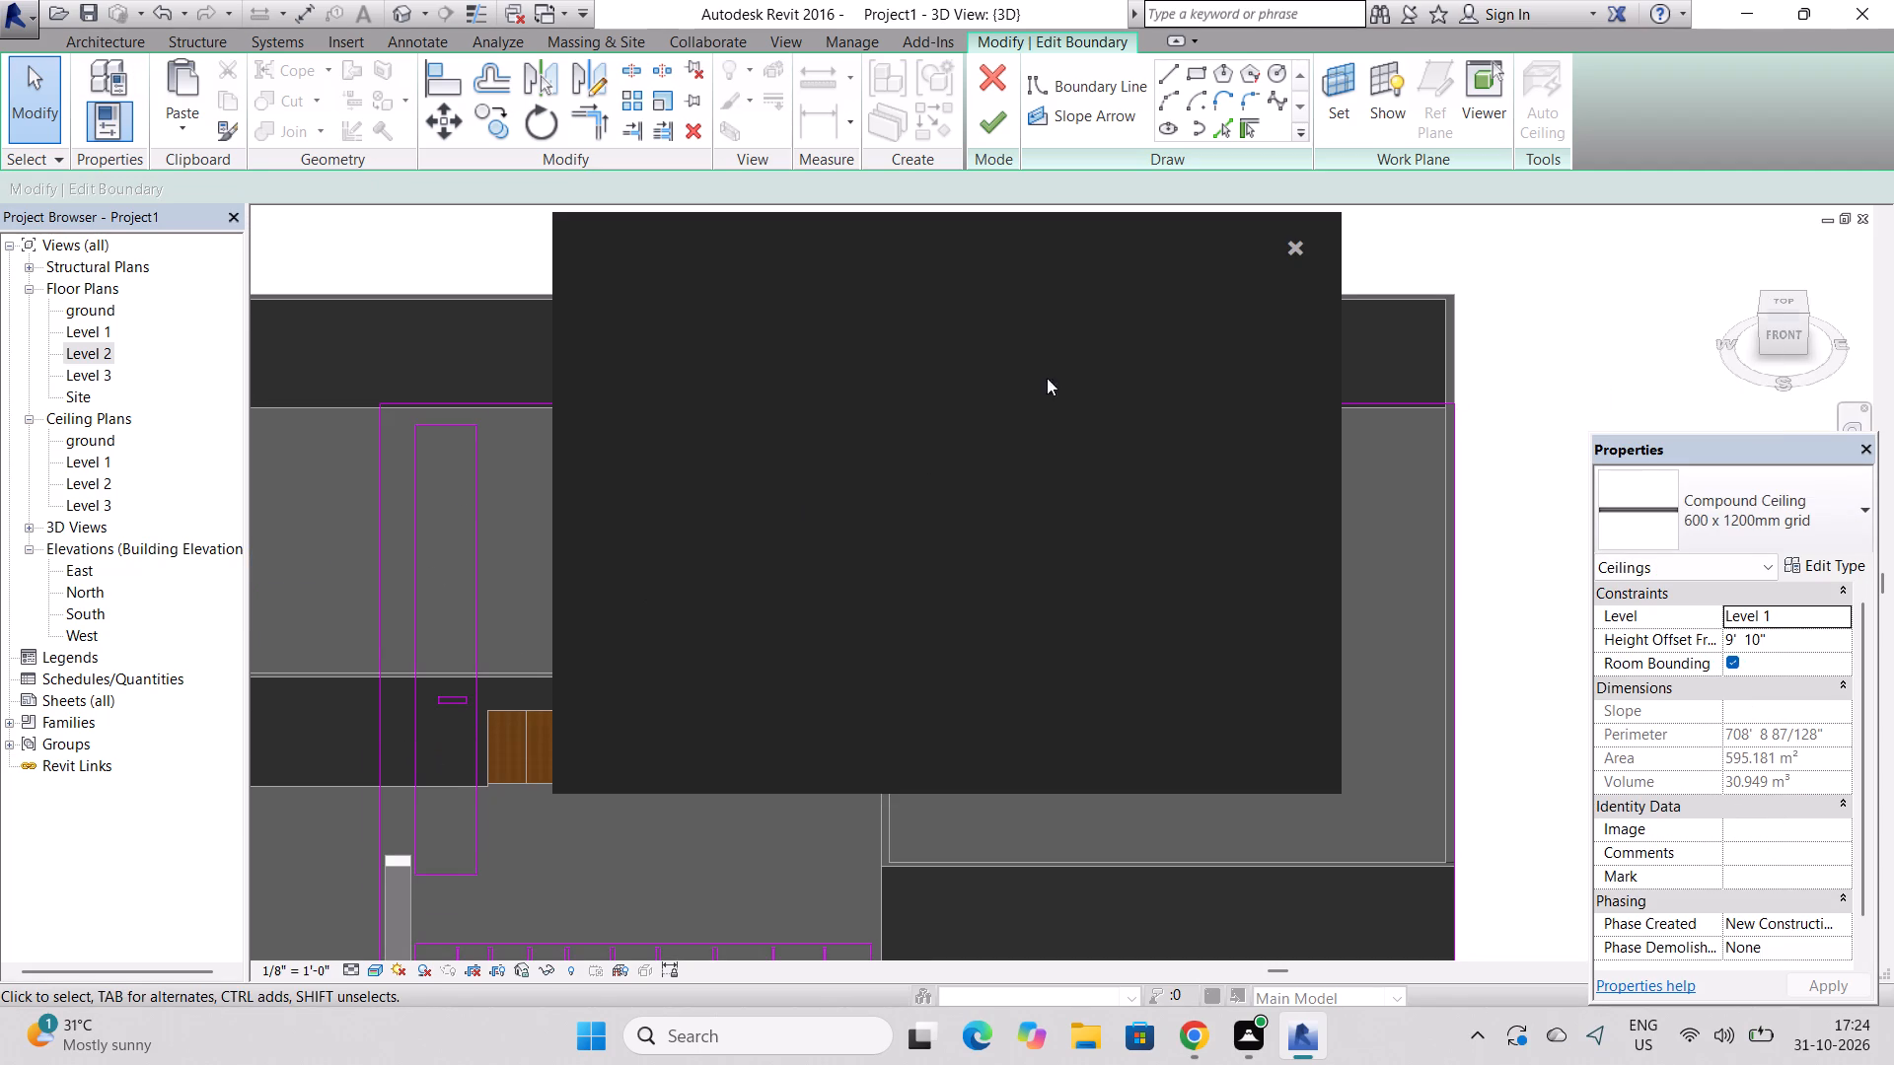
pyautogui.click(1300, 241)
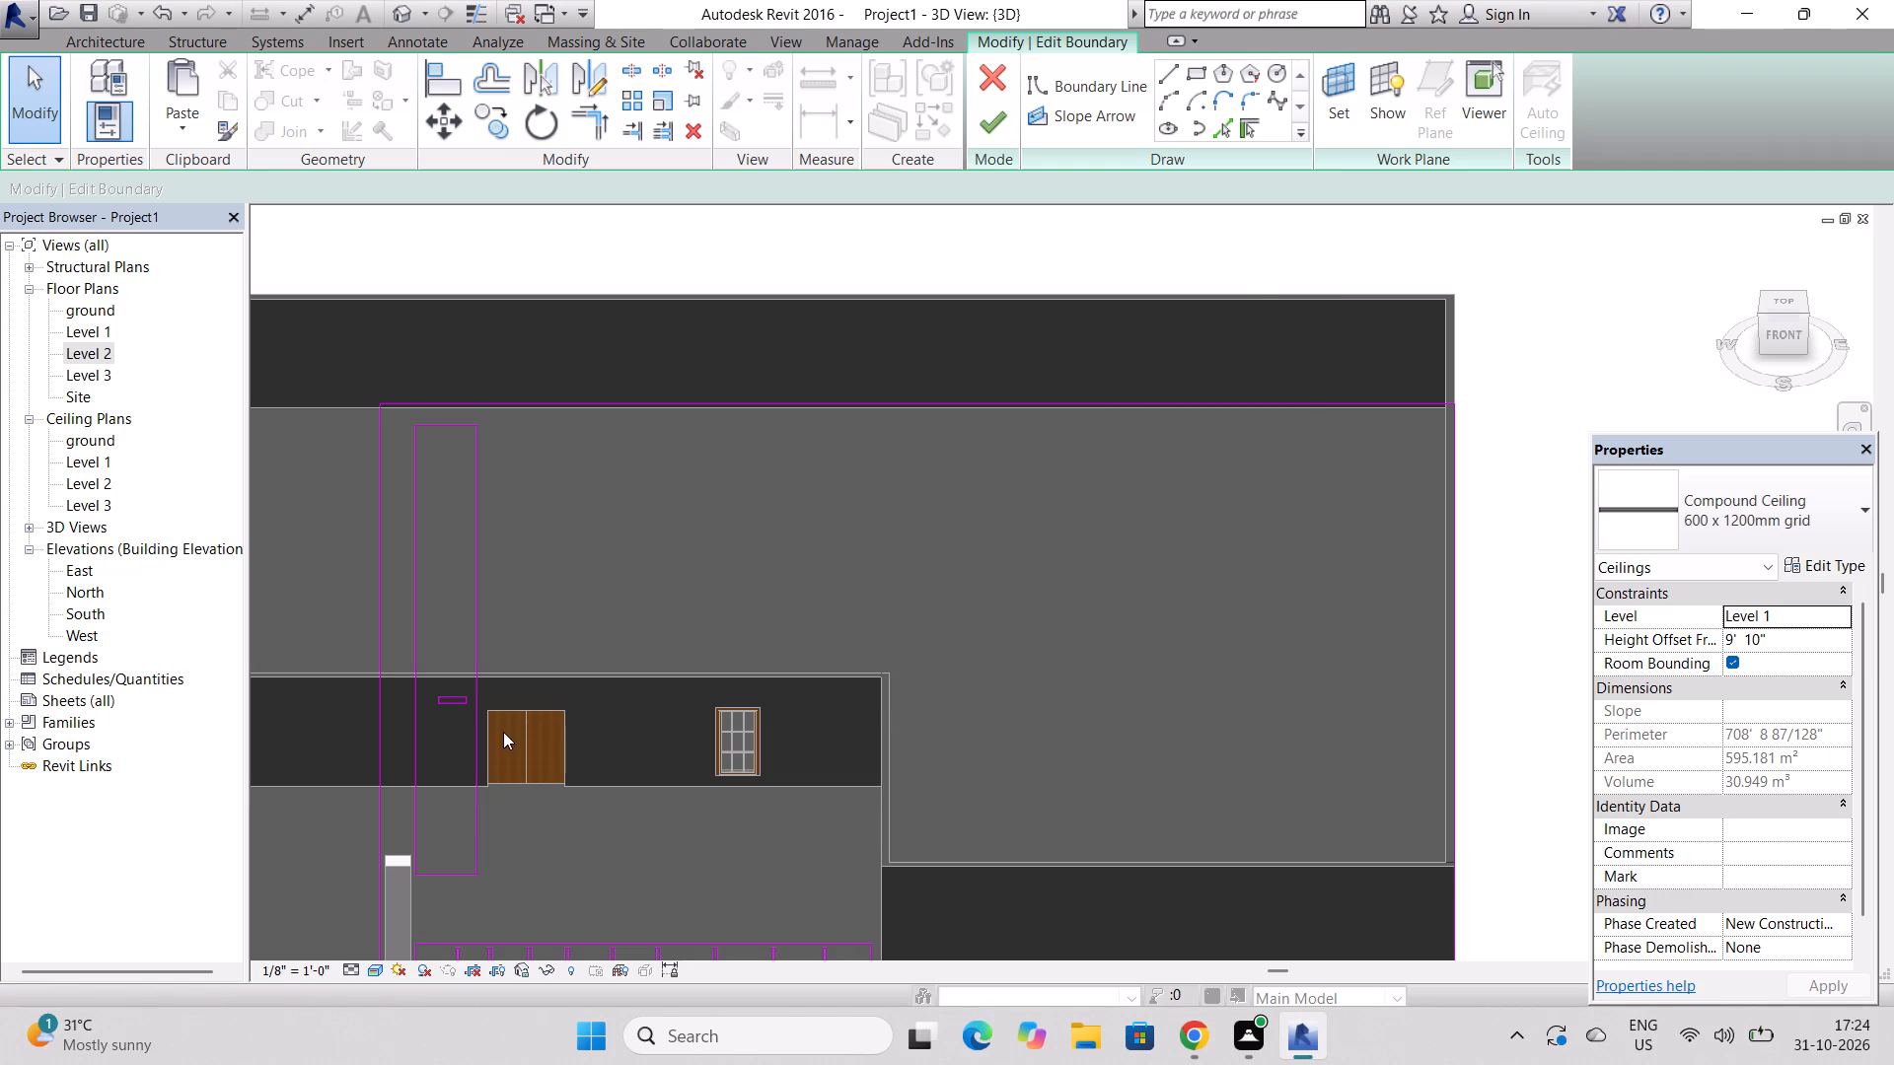
# Shorten the long opening by moving its end line nearest the strip opening inward, to about 17' 6" from the strip opening.
pyautogui.scroll(10, 455, 713)
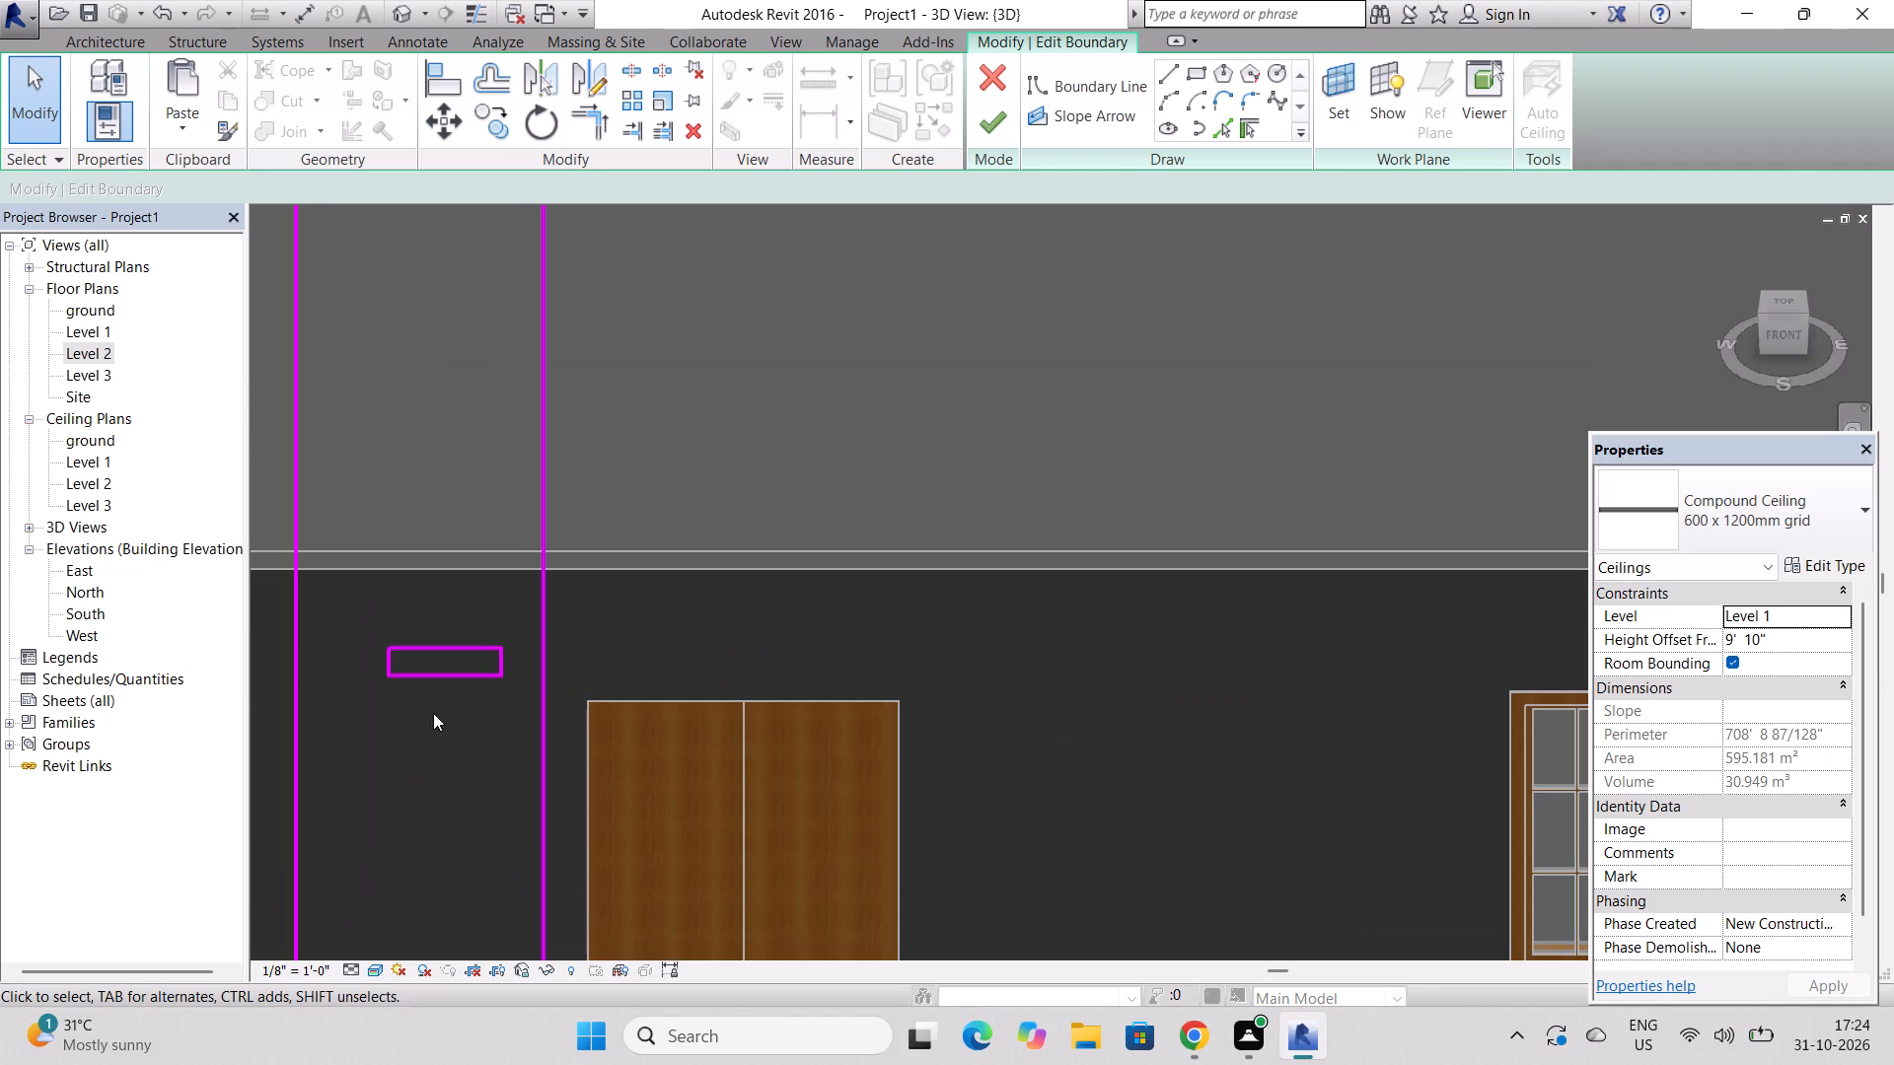
pyautogui.scroll(3, 403, 679)
pyautogui.scroll(-4, 546, 641)
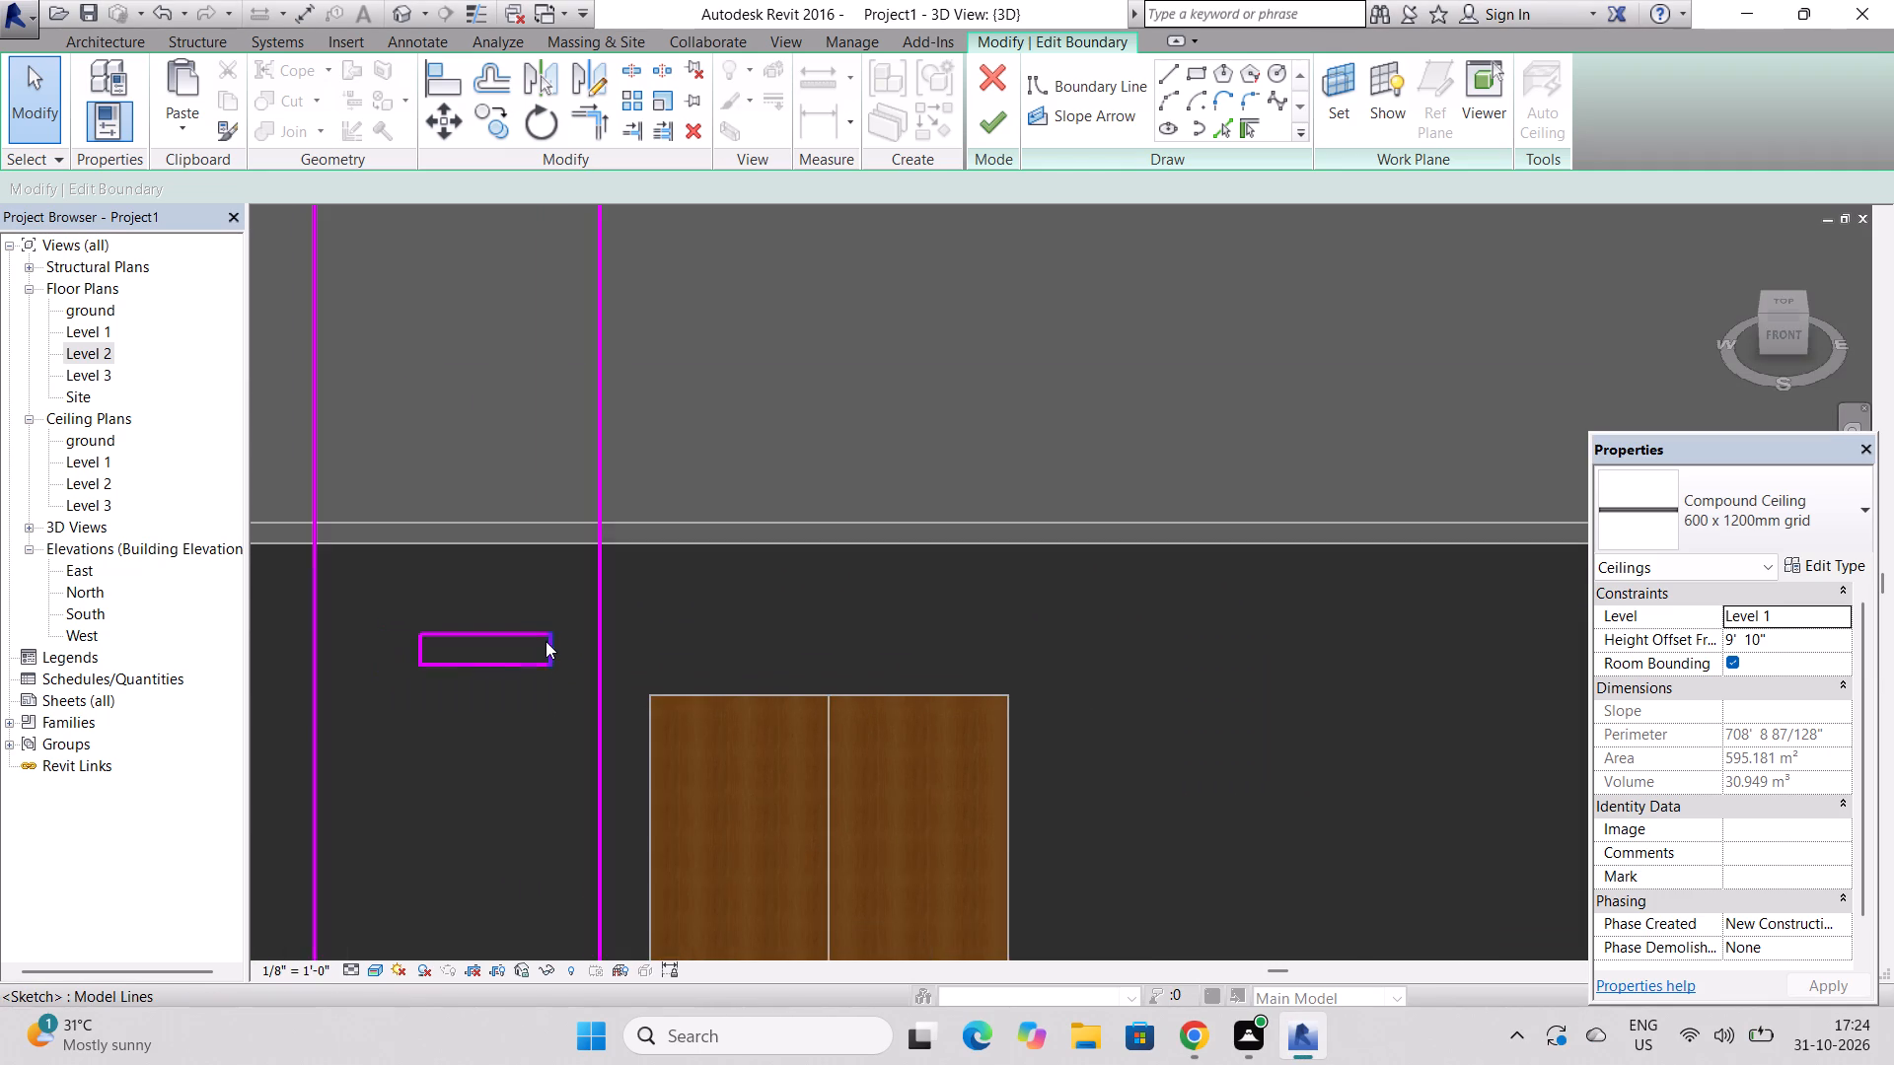
pyautogui.scroll(-6, 546, 641)
pyautogui.scroll(3, 522, 644)
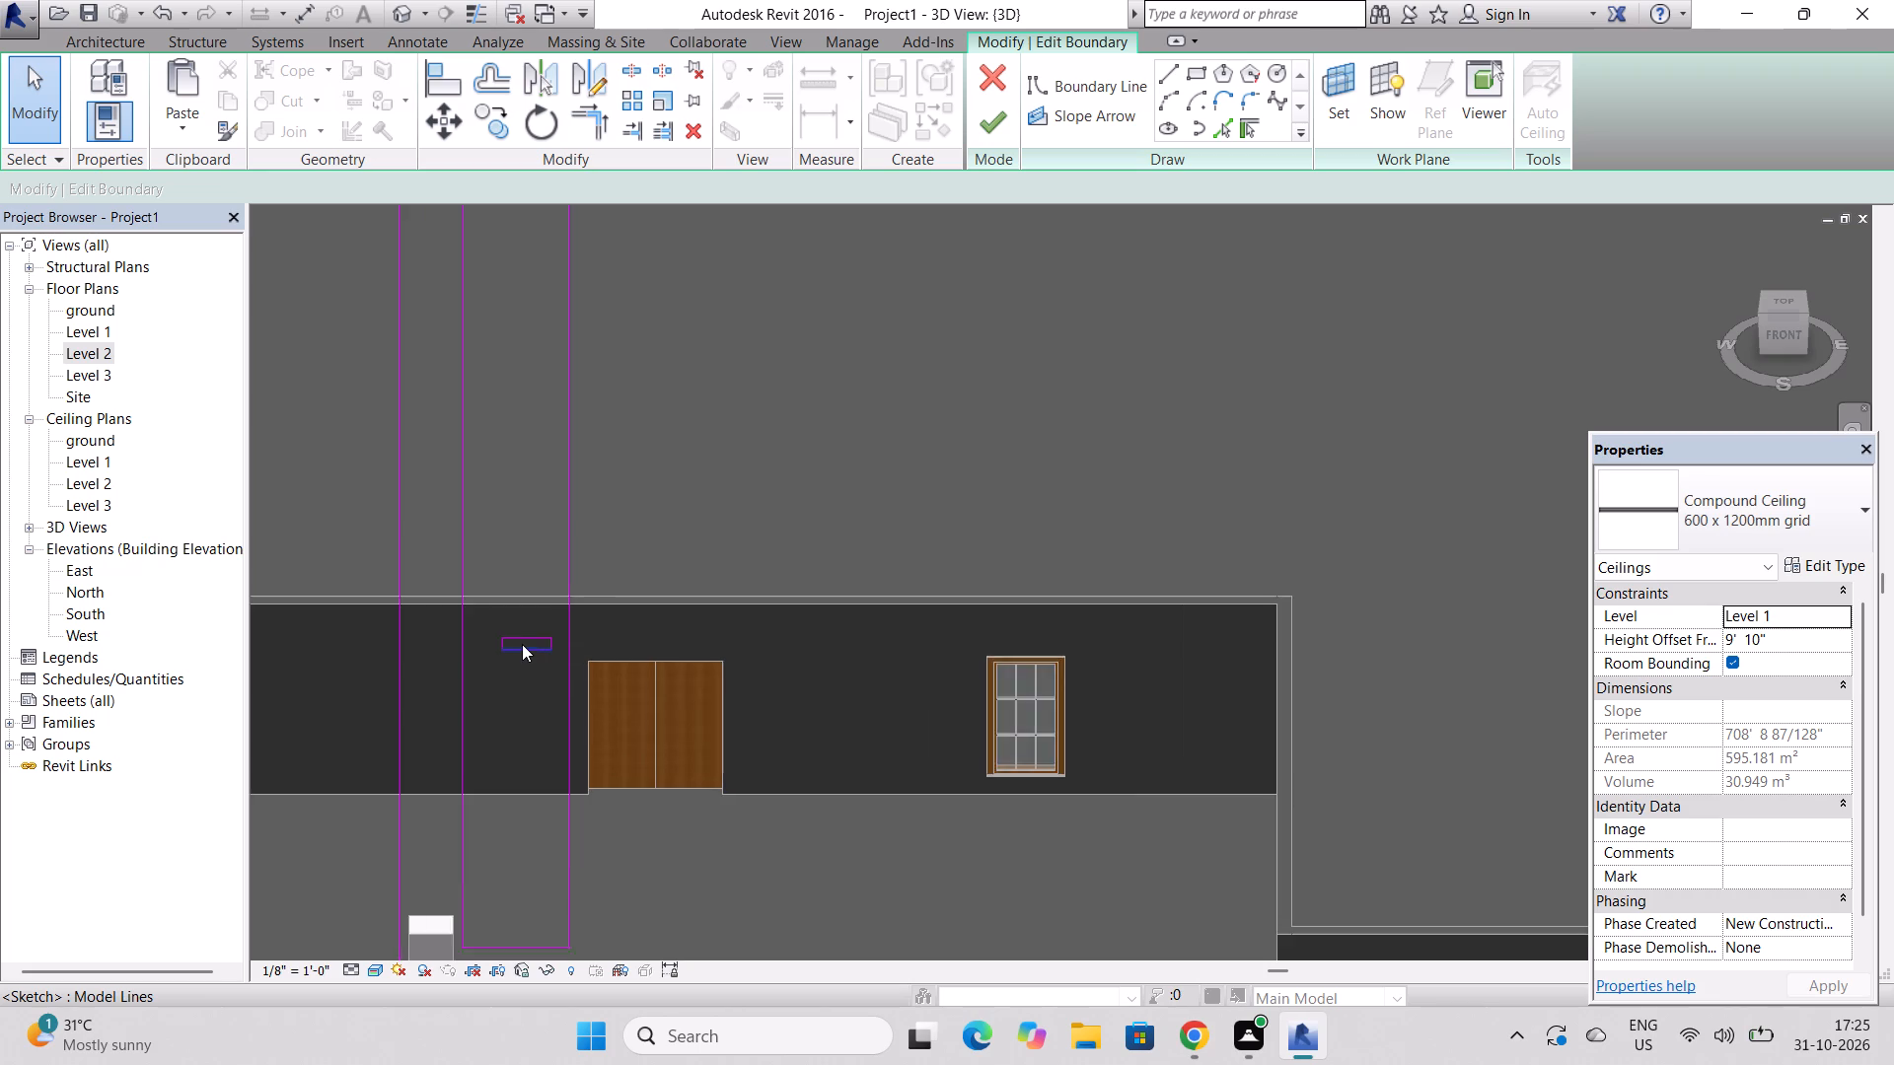
pyautogui.scroll(6, 522, 644)
pyautogui.scroll(-8, 491, 640)
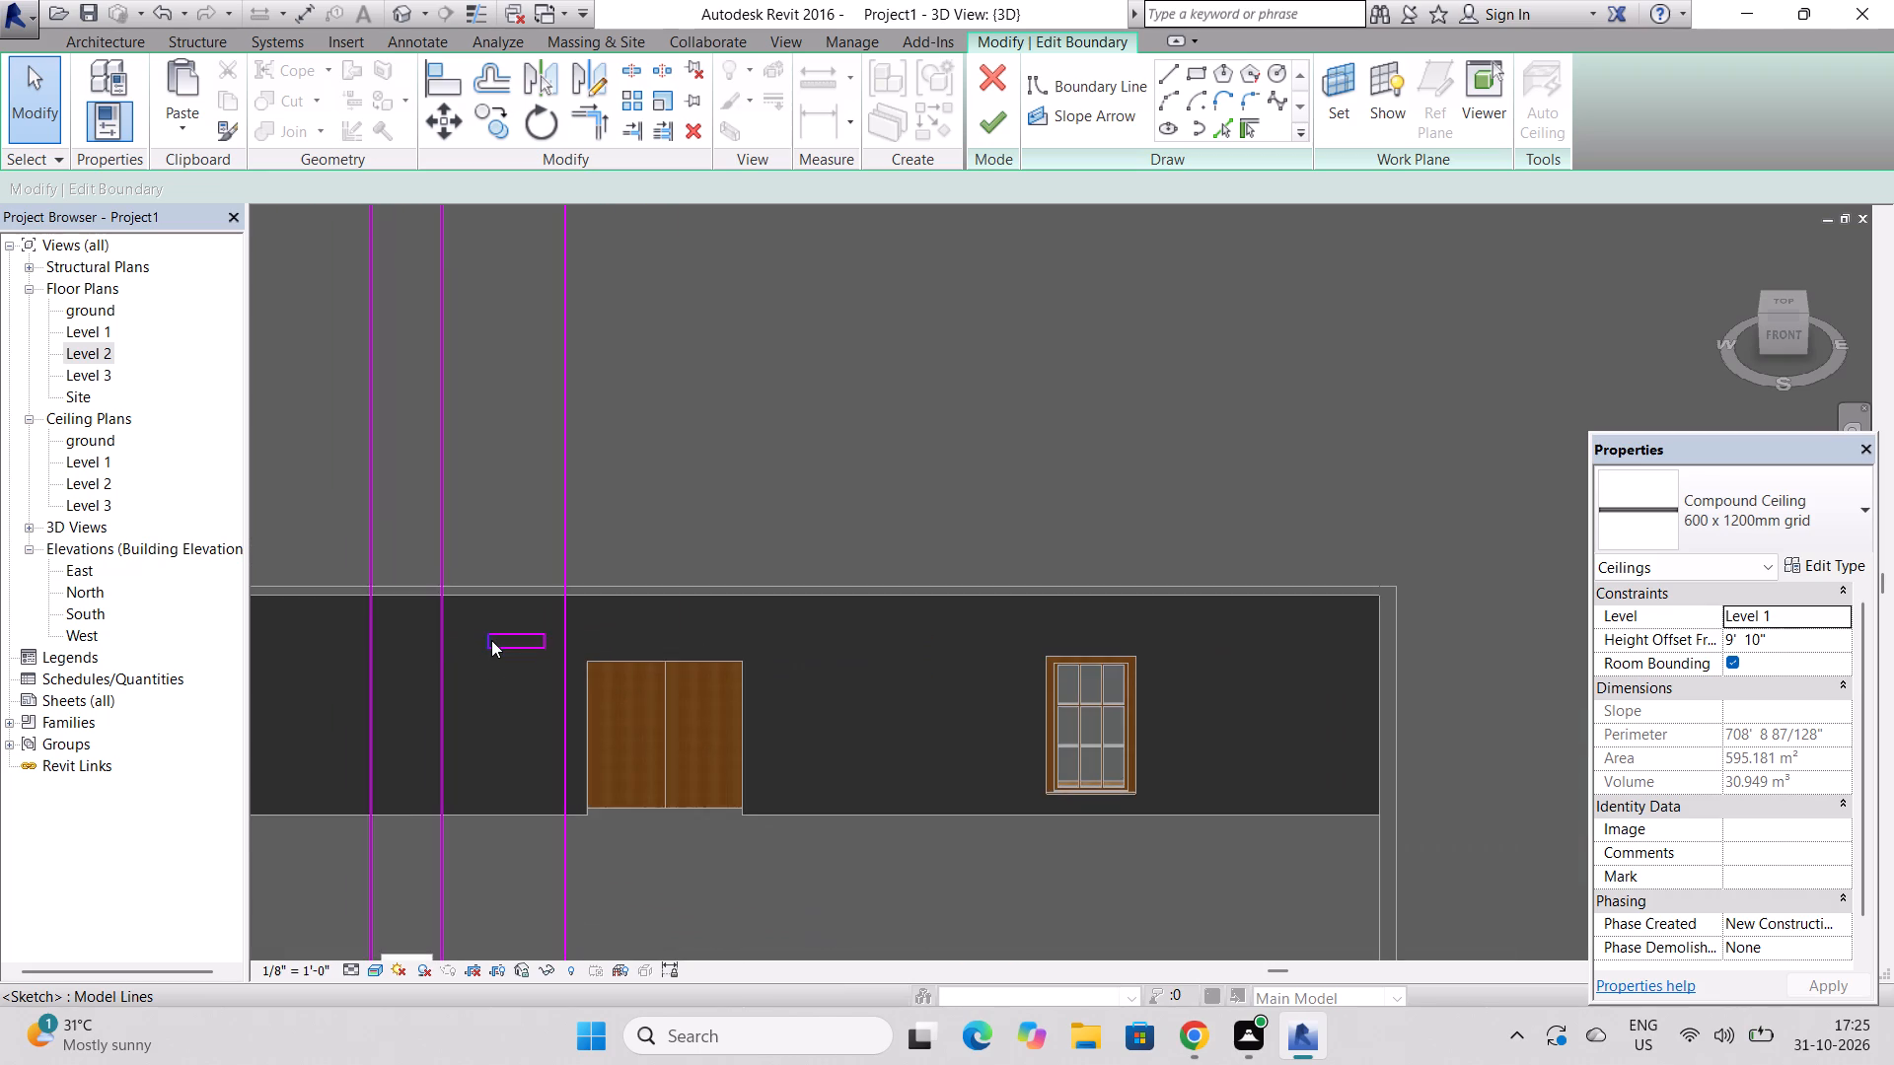
pyautogui.scroll(-3, 491, 640)
pyautogui.scroll(3, 503, 878)
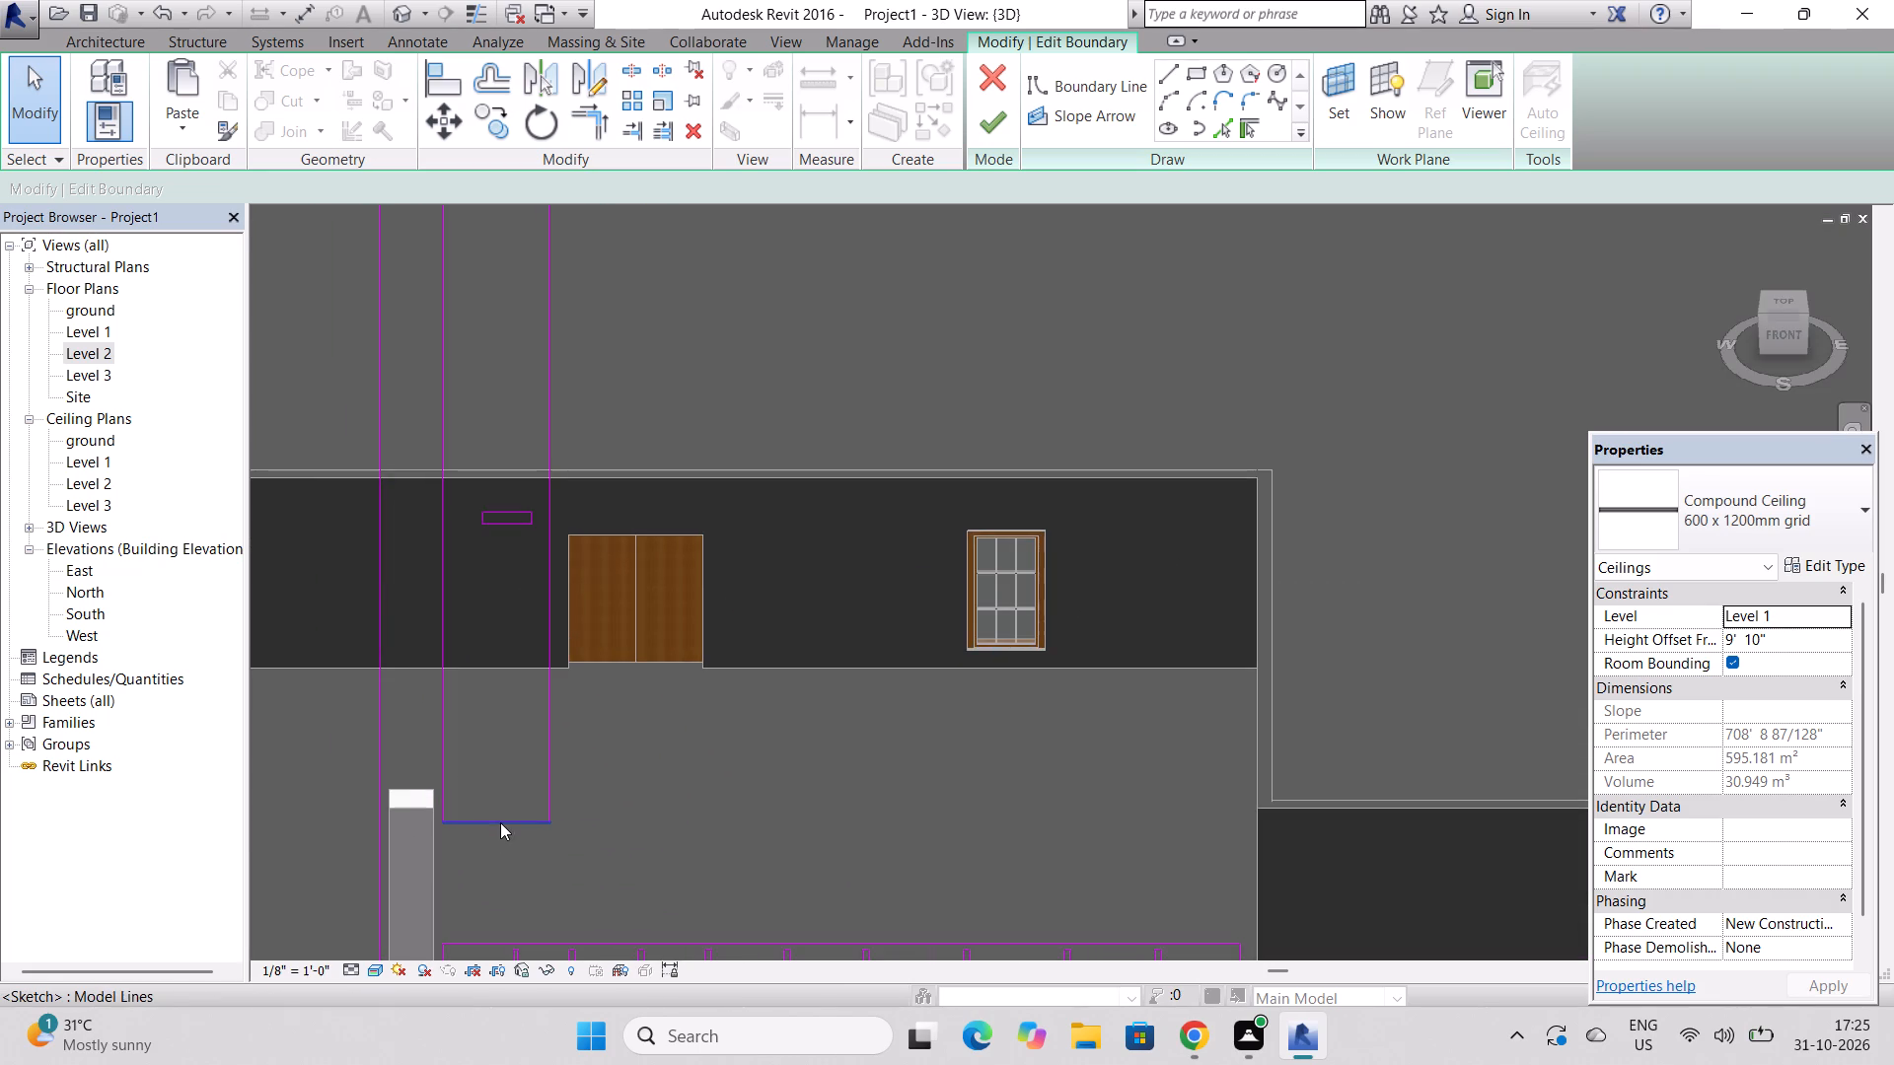
pyautogui.click(500, 822)
pyautogui.moveTo(500, 820); pyautogui.dragTo(497, 752)
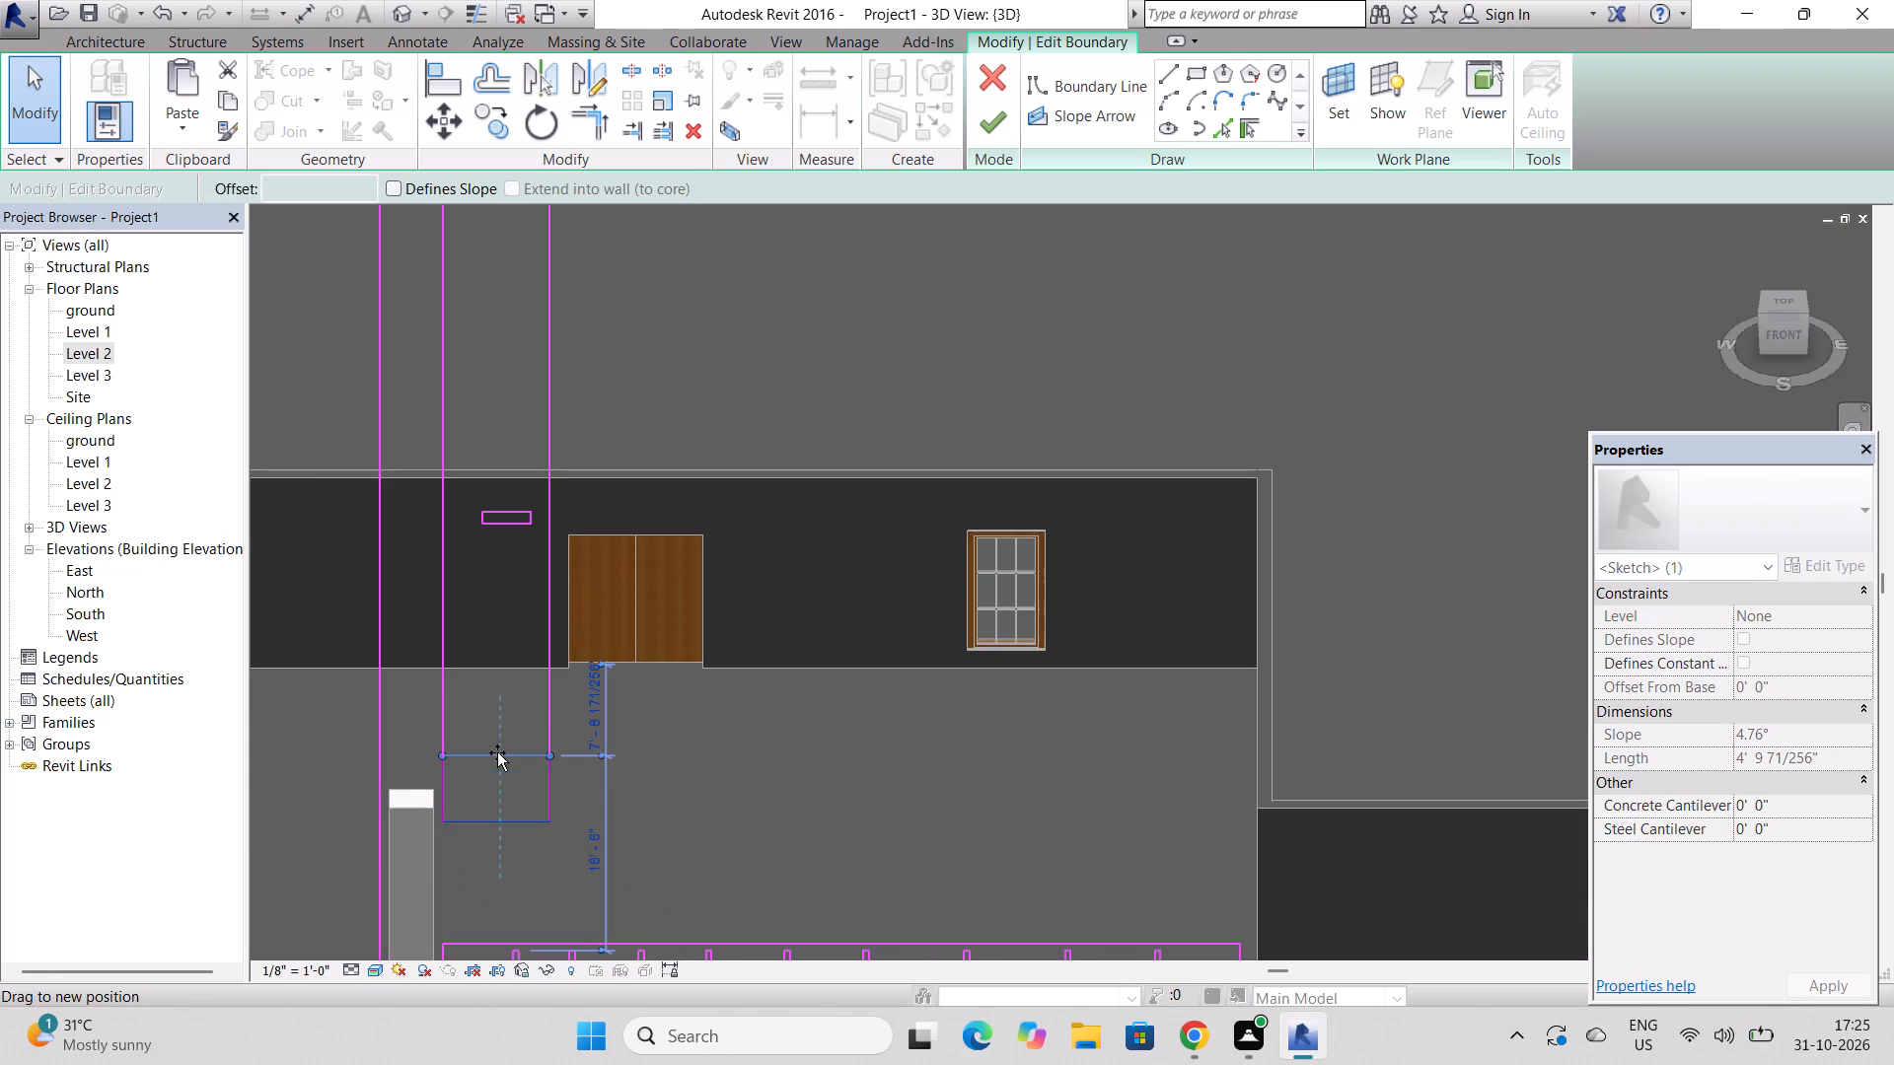
pyautogui.moveTo(497, 752); pyautogui.dragTo(495, 742)
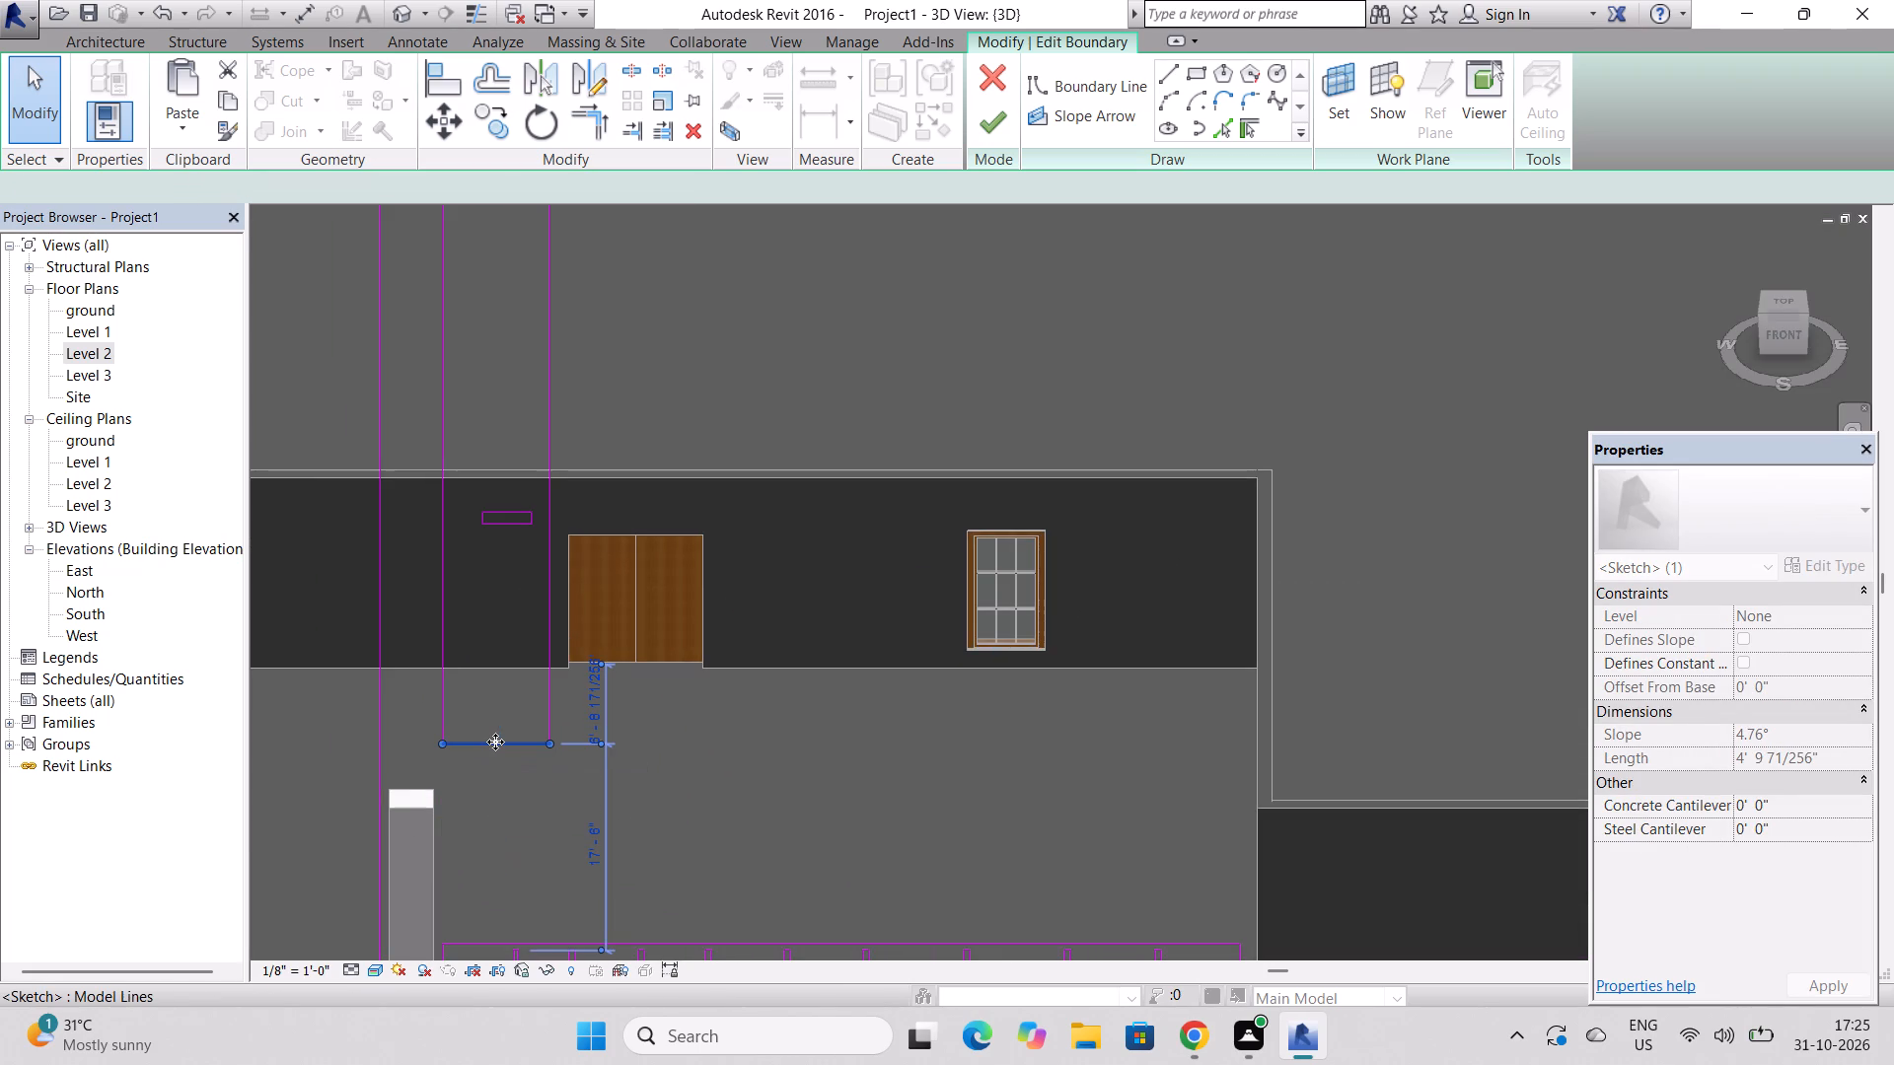
pyautogui.press('Escape')
pyautogui.press('Escape')
pyautogui.press('Escape')
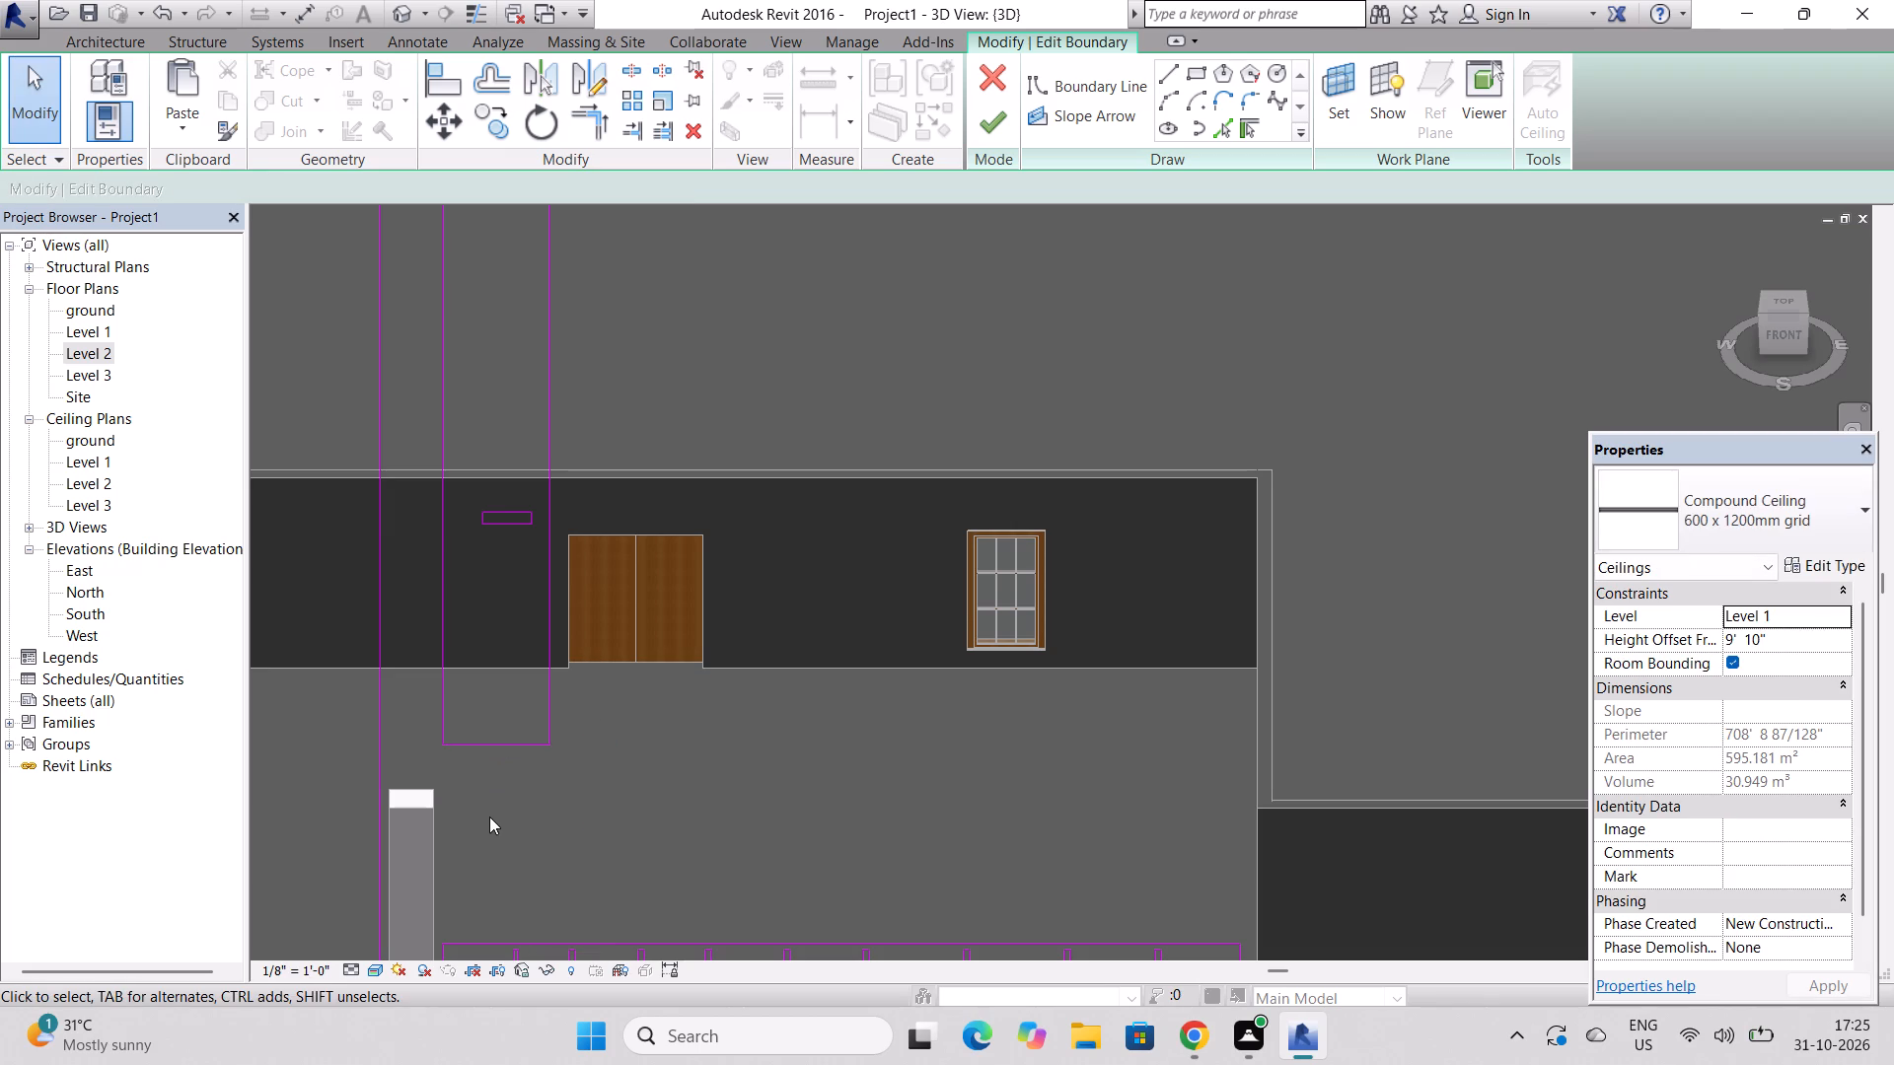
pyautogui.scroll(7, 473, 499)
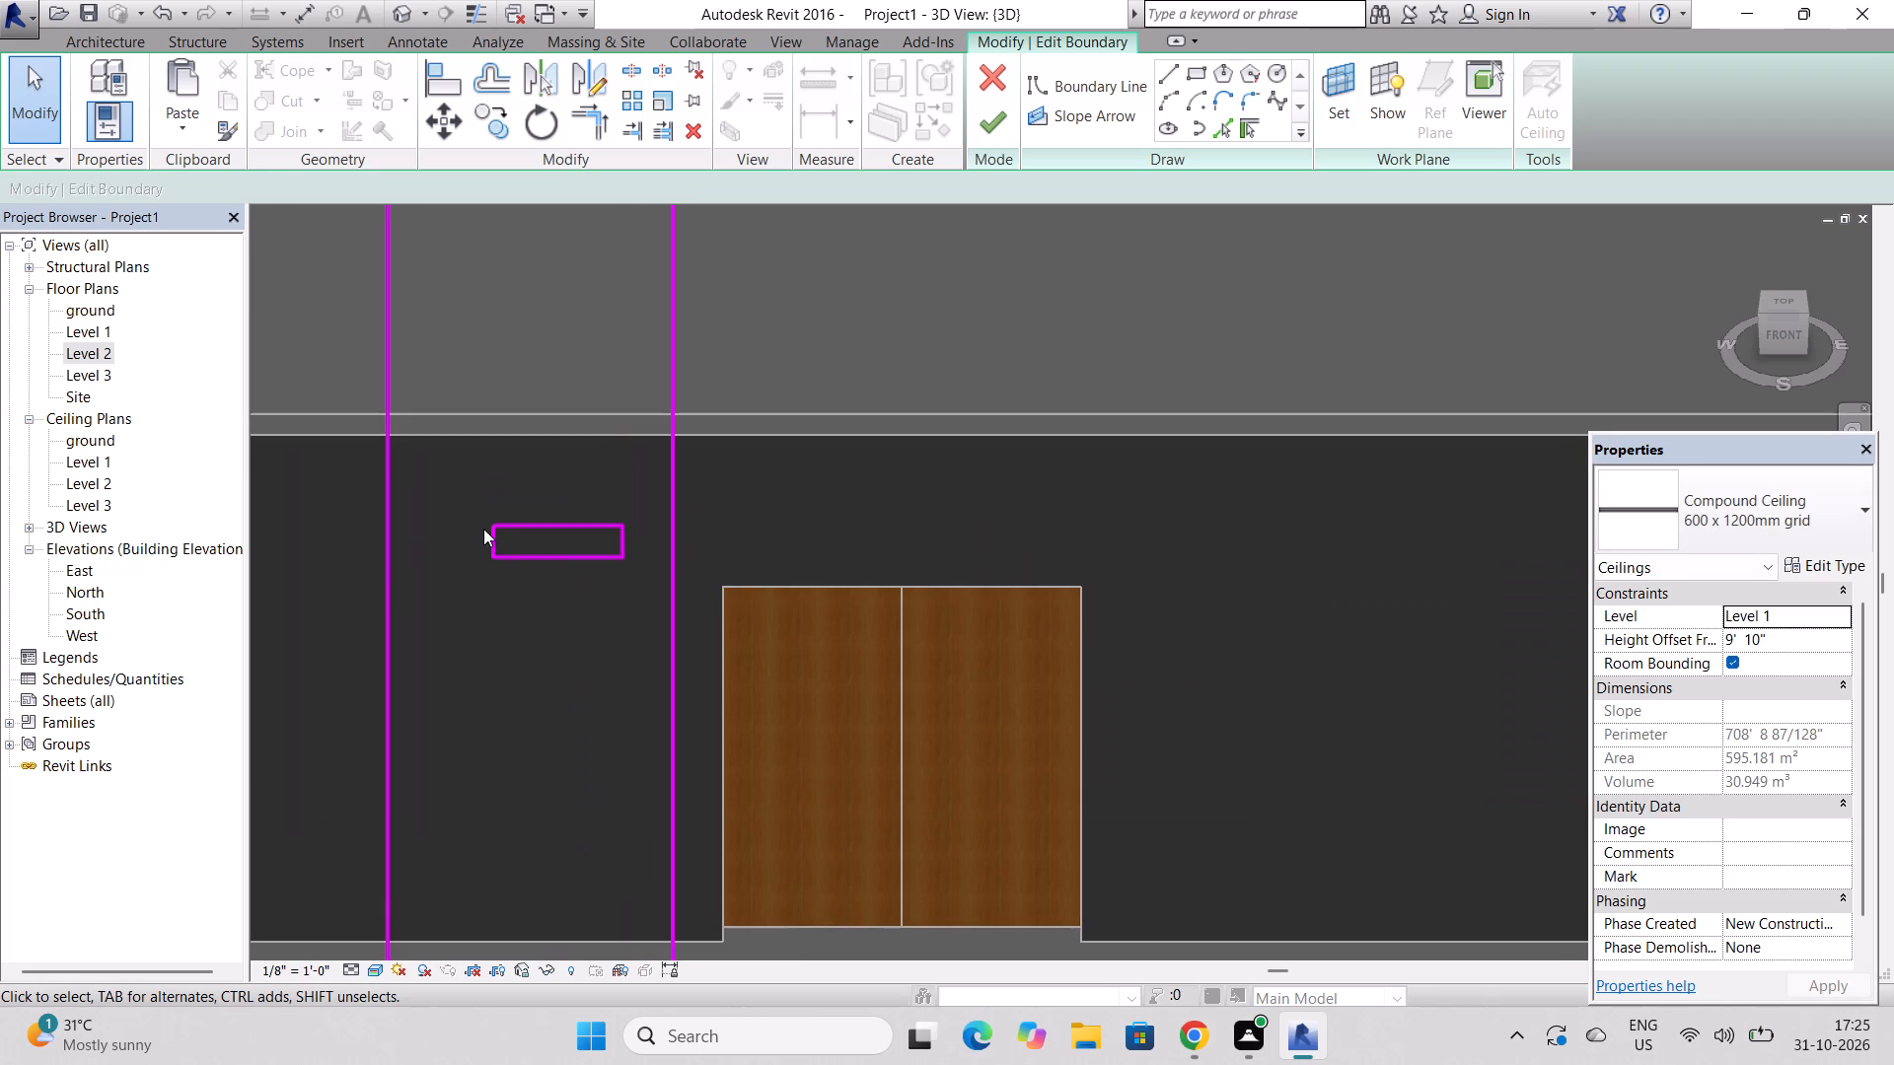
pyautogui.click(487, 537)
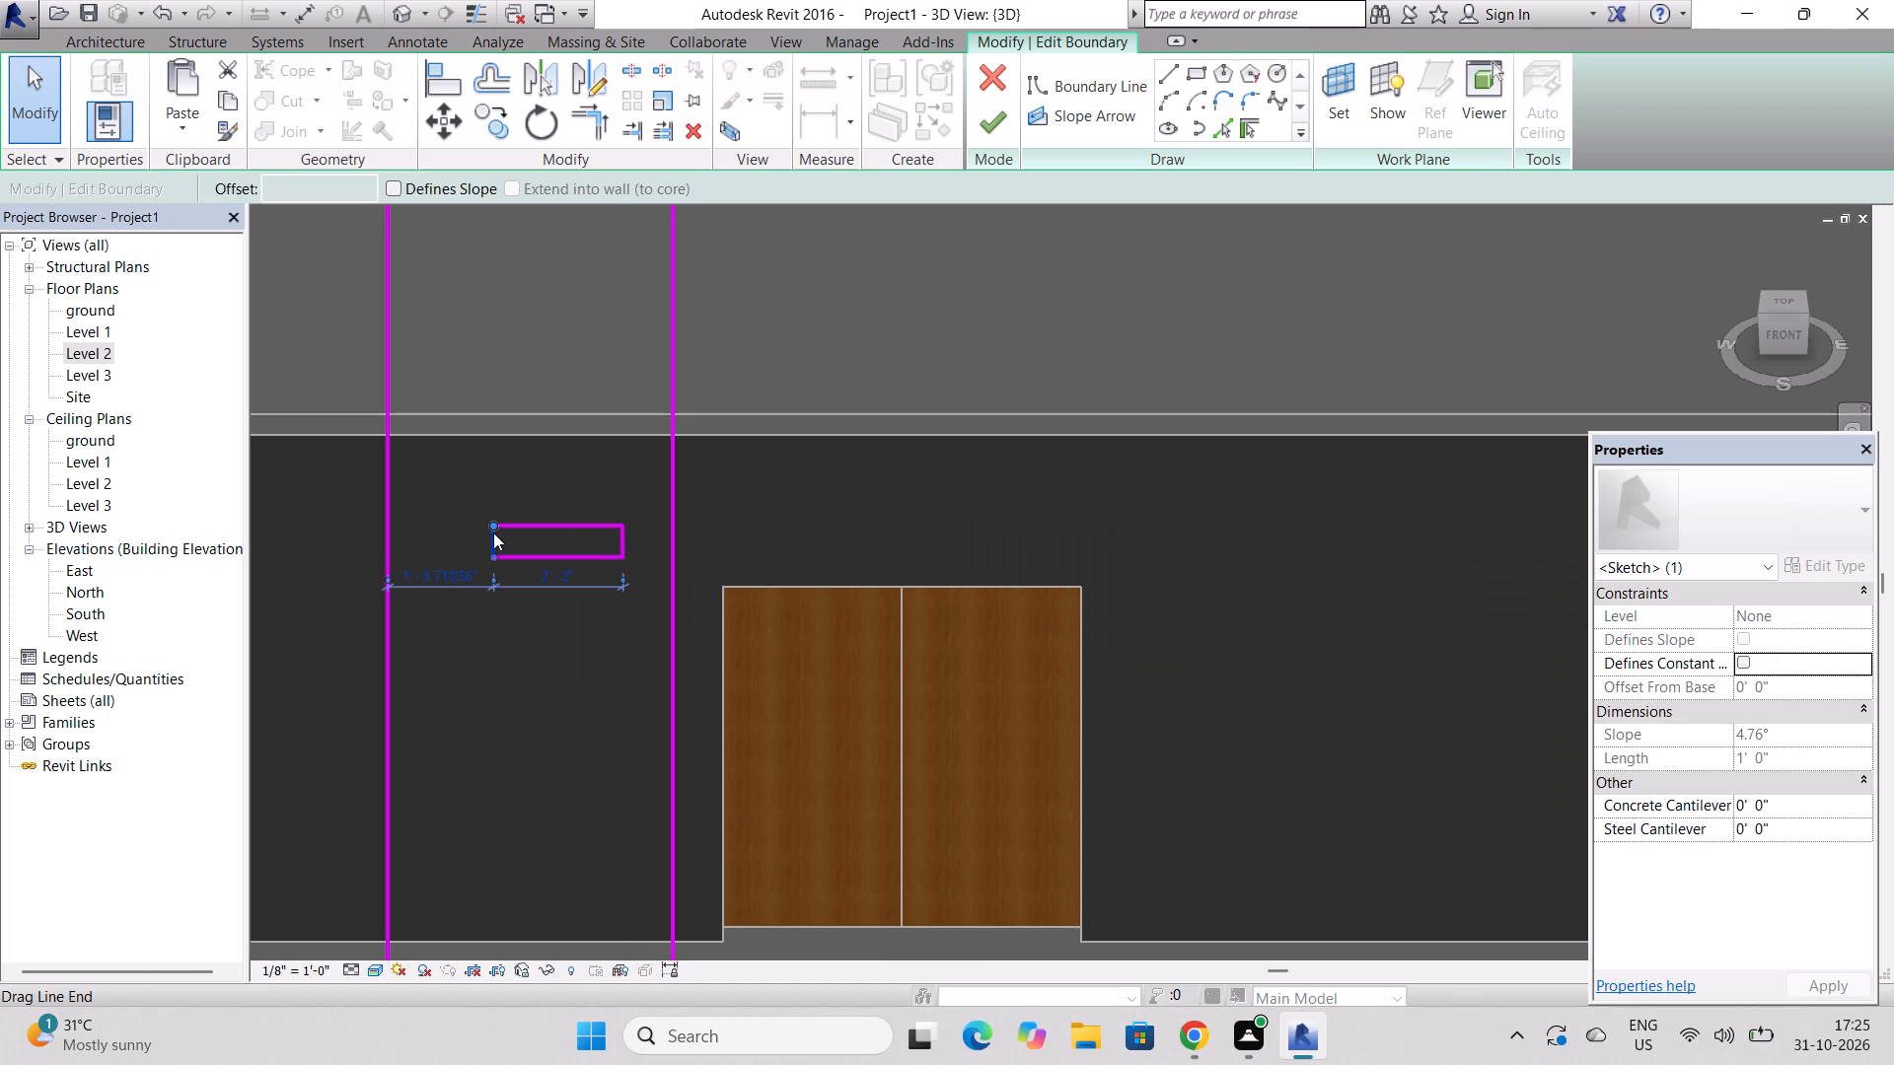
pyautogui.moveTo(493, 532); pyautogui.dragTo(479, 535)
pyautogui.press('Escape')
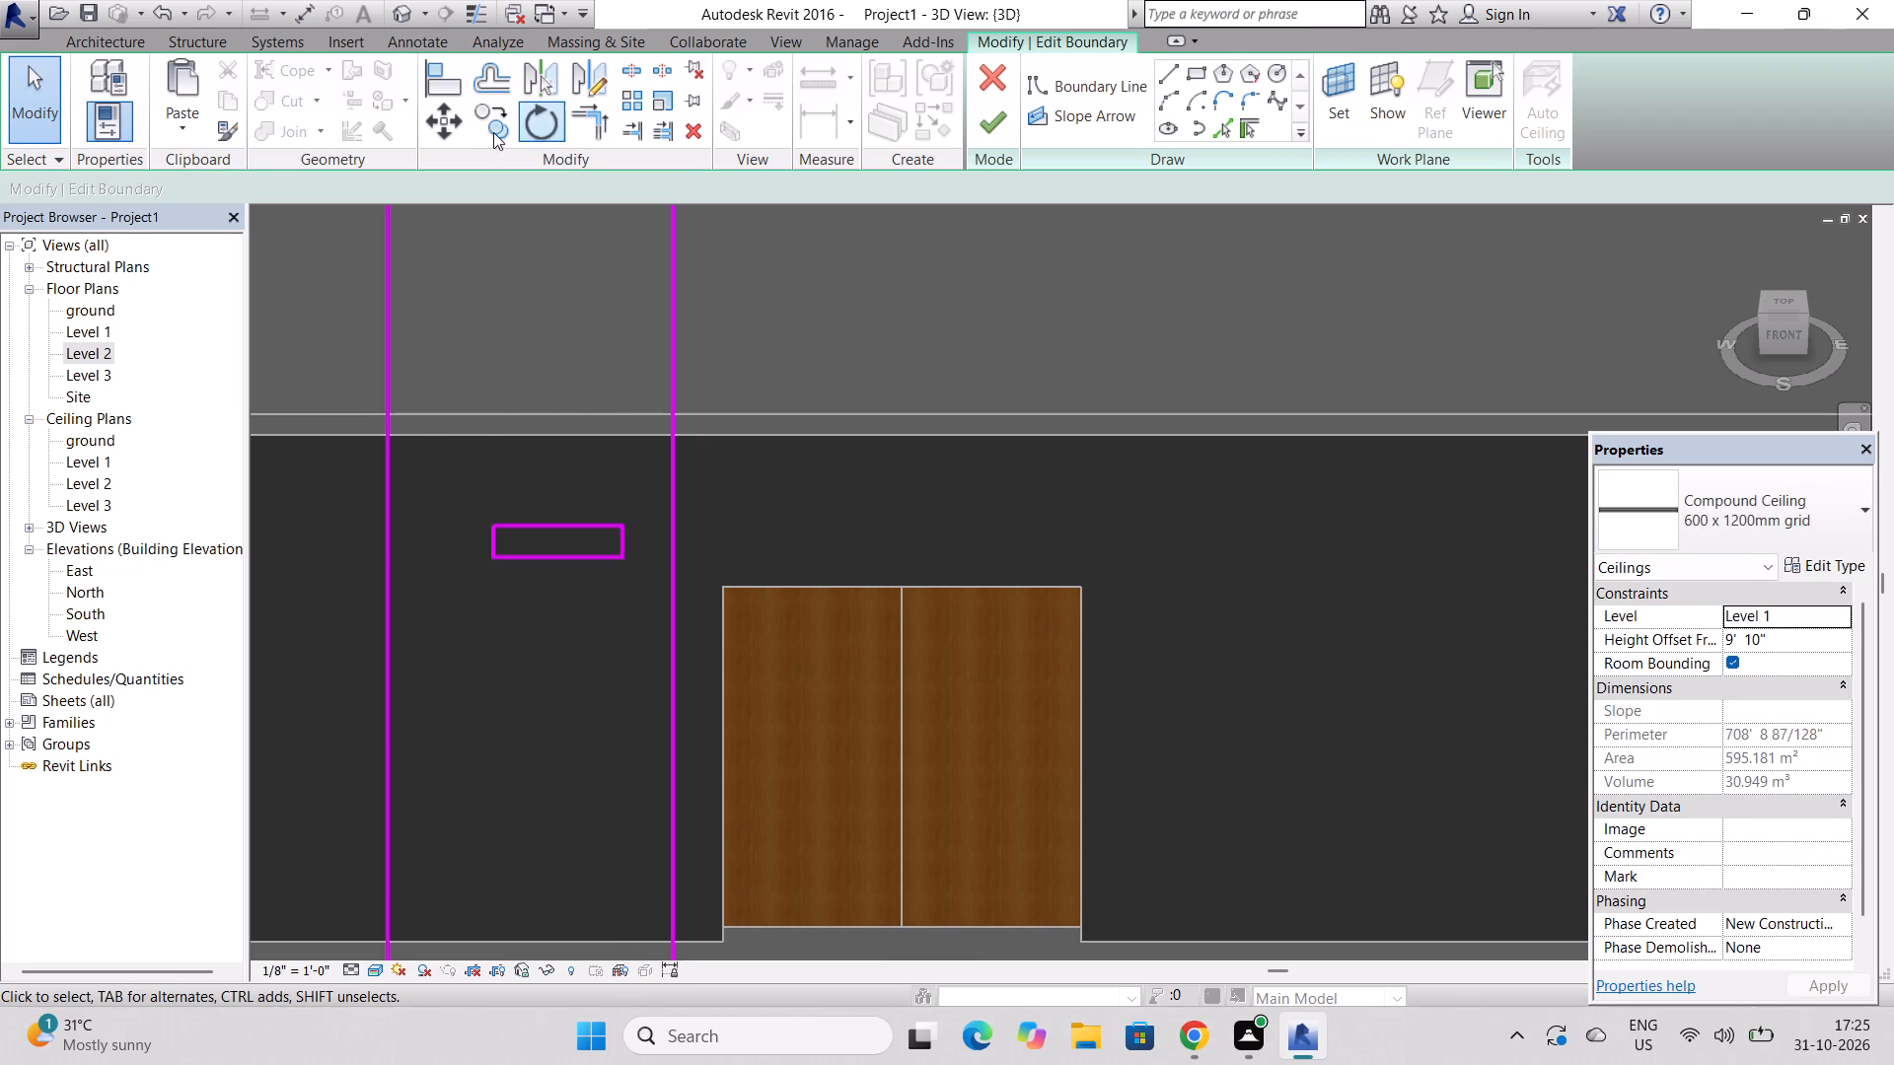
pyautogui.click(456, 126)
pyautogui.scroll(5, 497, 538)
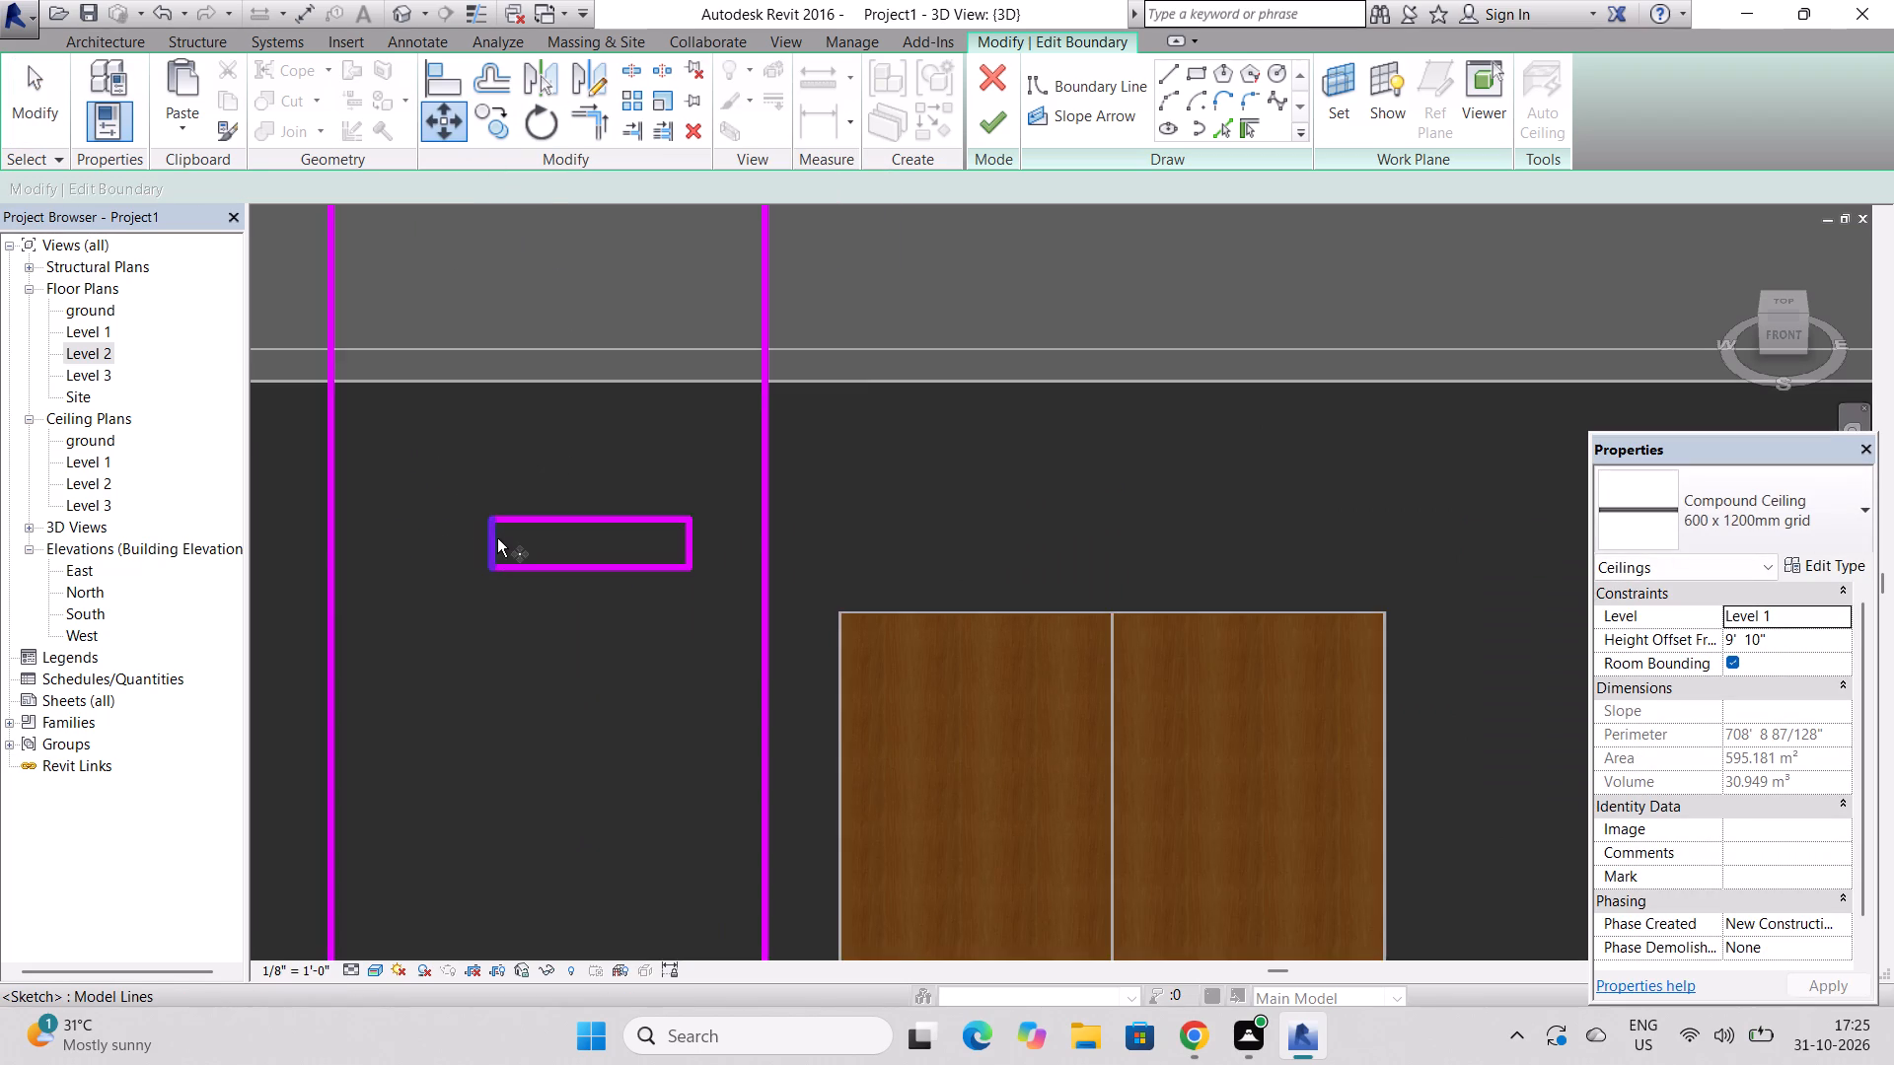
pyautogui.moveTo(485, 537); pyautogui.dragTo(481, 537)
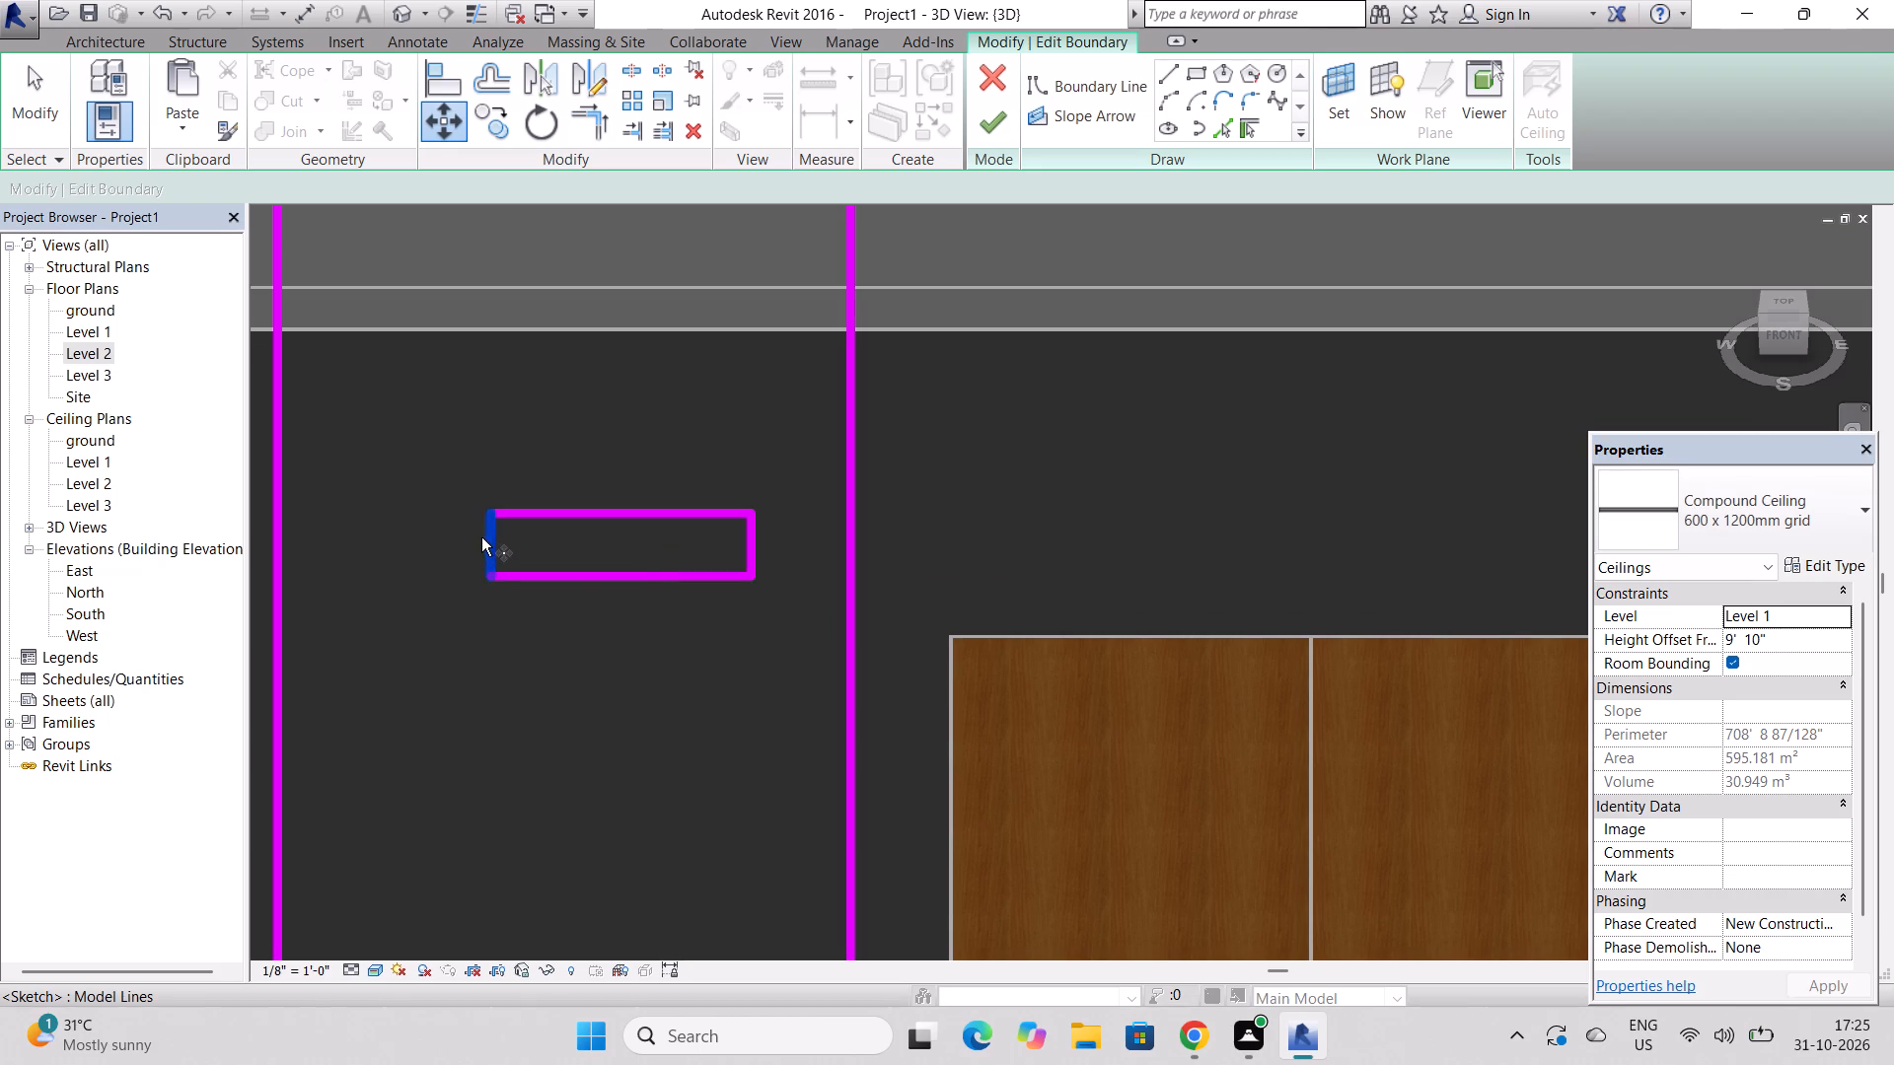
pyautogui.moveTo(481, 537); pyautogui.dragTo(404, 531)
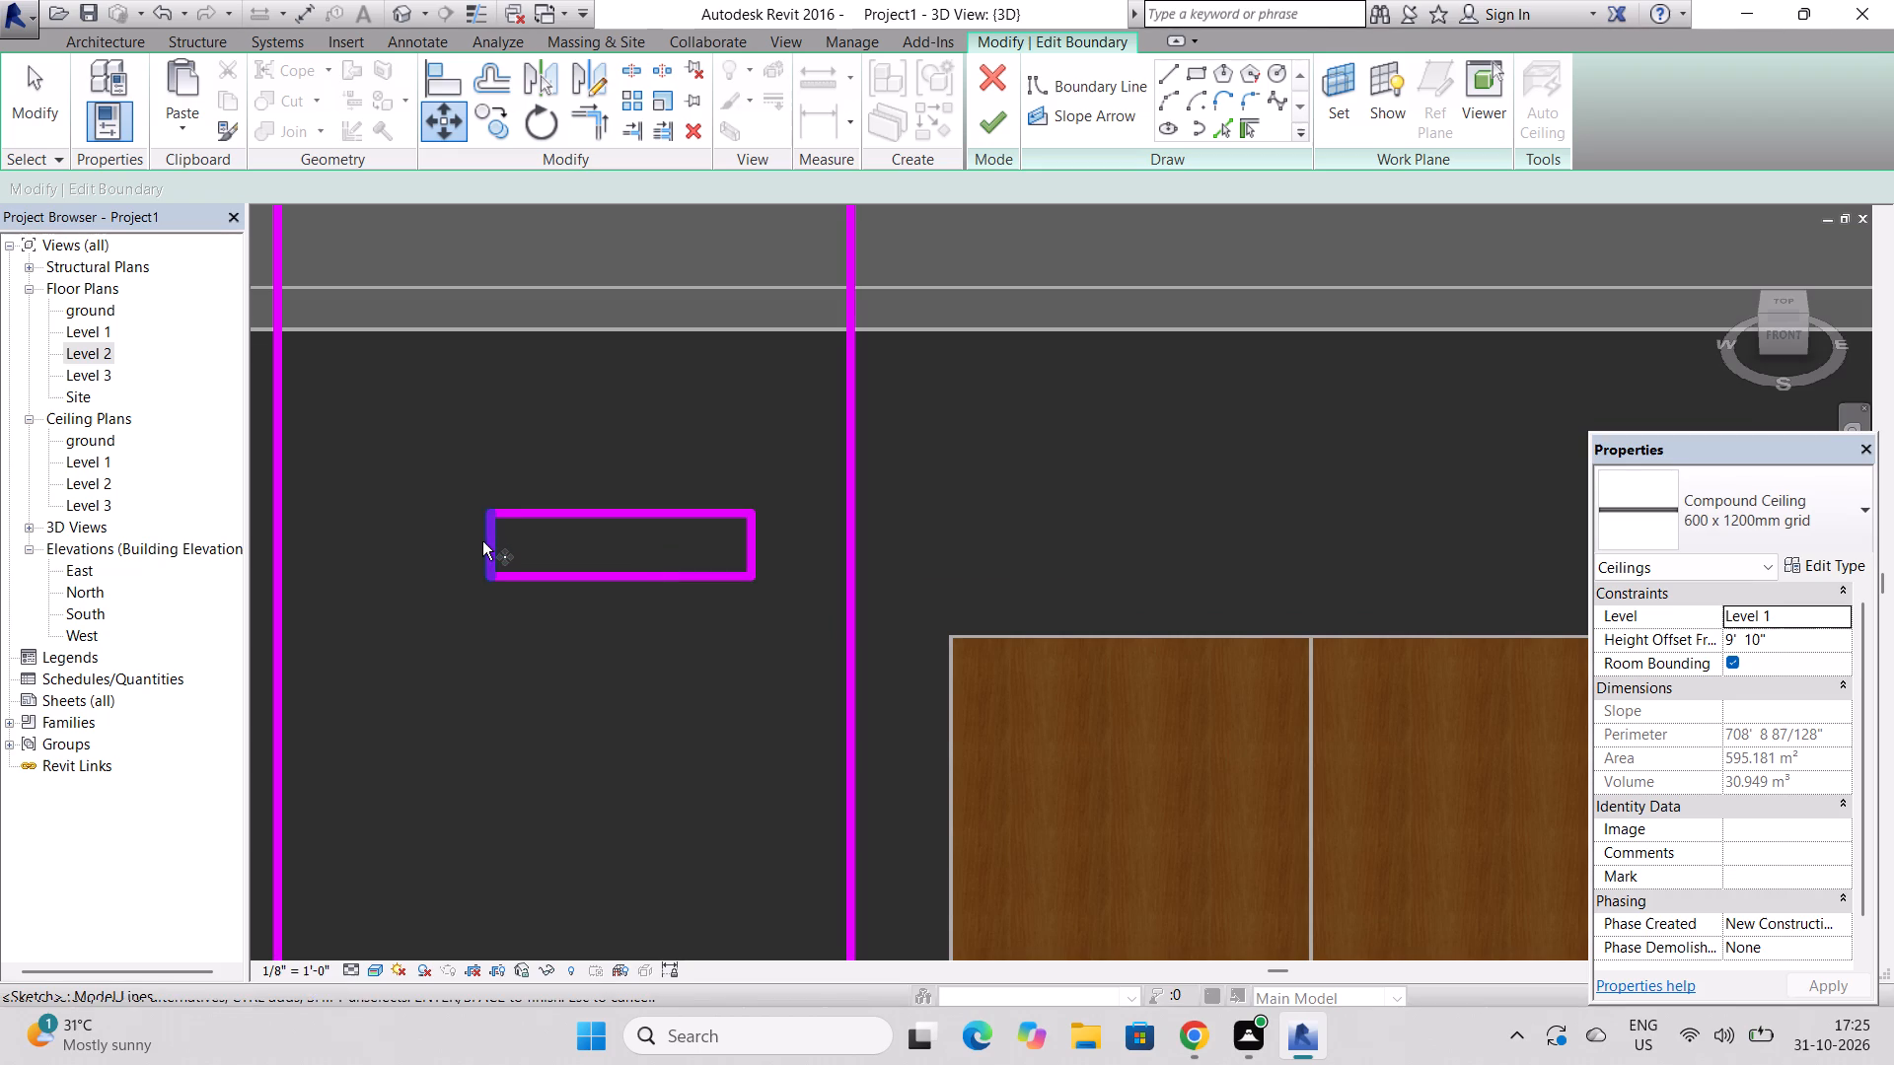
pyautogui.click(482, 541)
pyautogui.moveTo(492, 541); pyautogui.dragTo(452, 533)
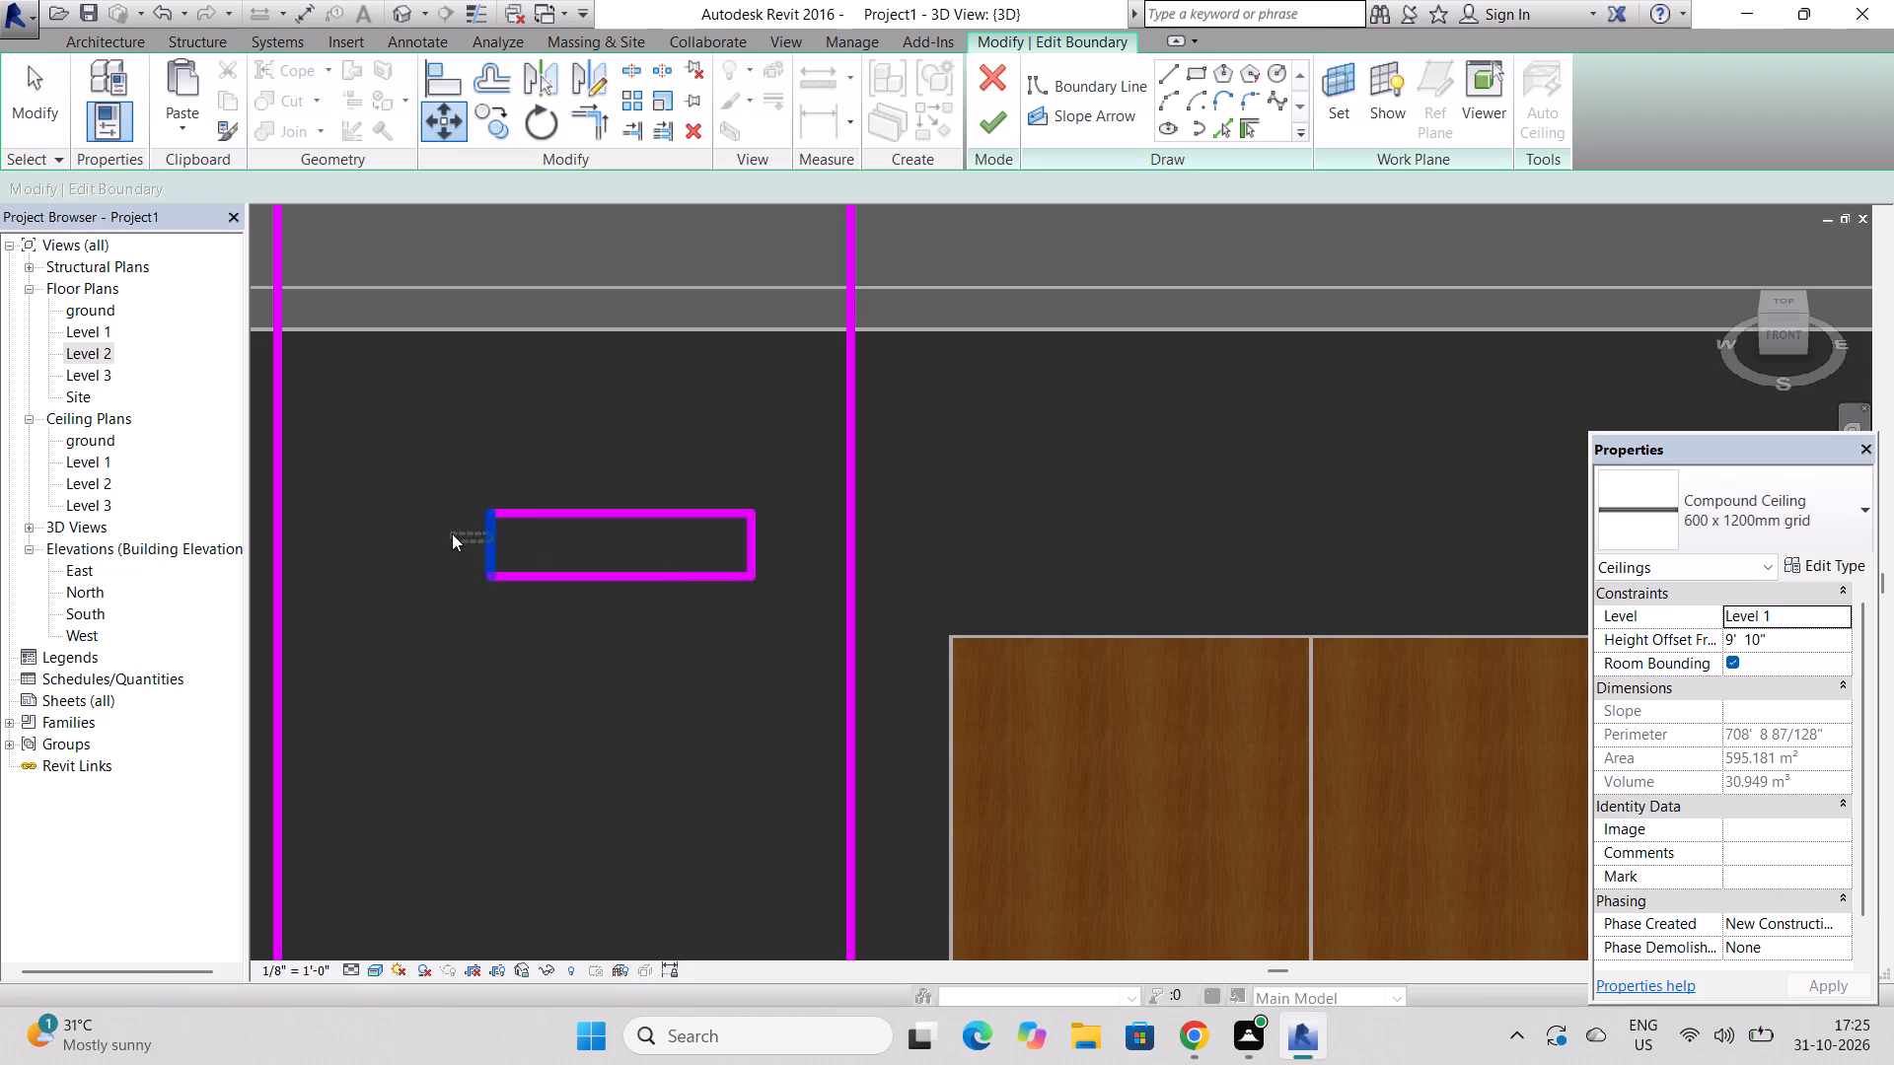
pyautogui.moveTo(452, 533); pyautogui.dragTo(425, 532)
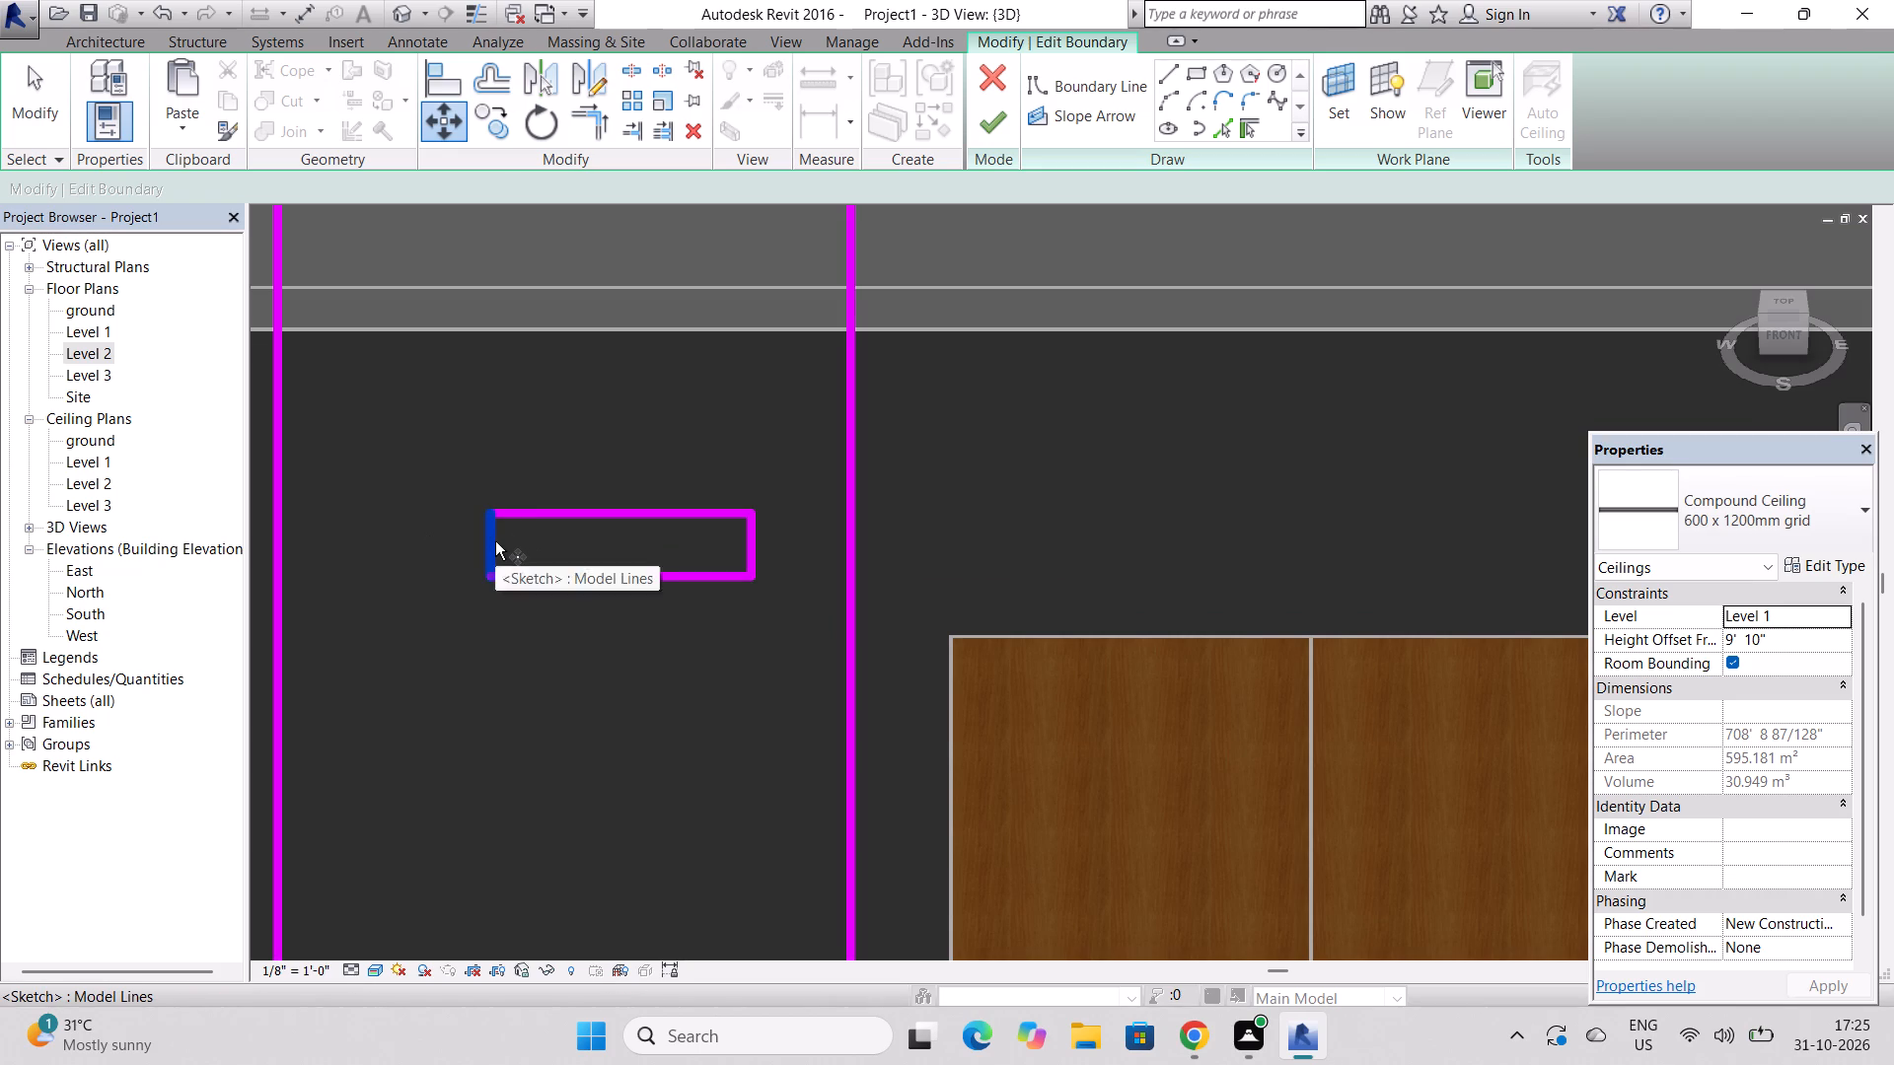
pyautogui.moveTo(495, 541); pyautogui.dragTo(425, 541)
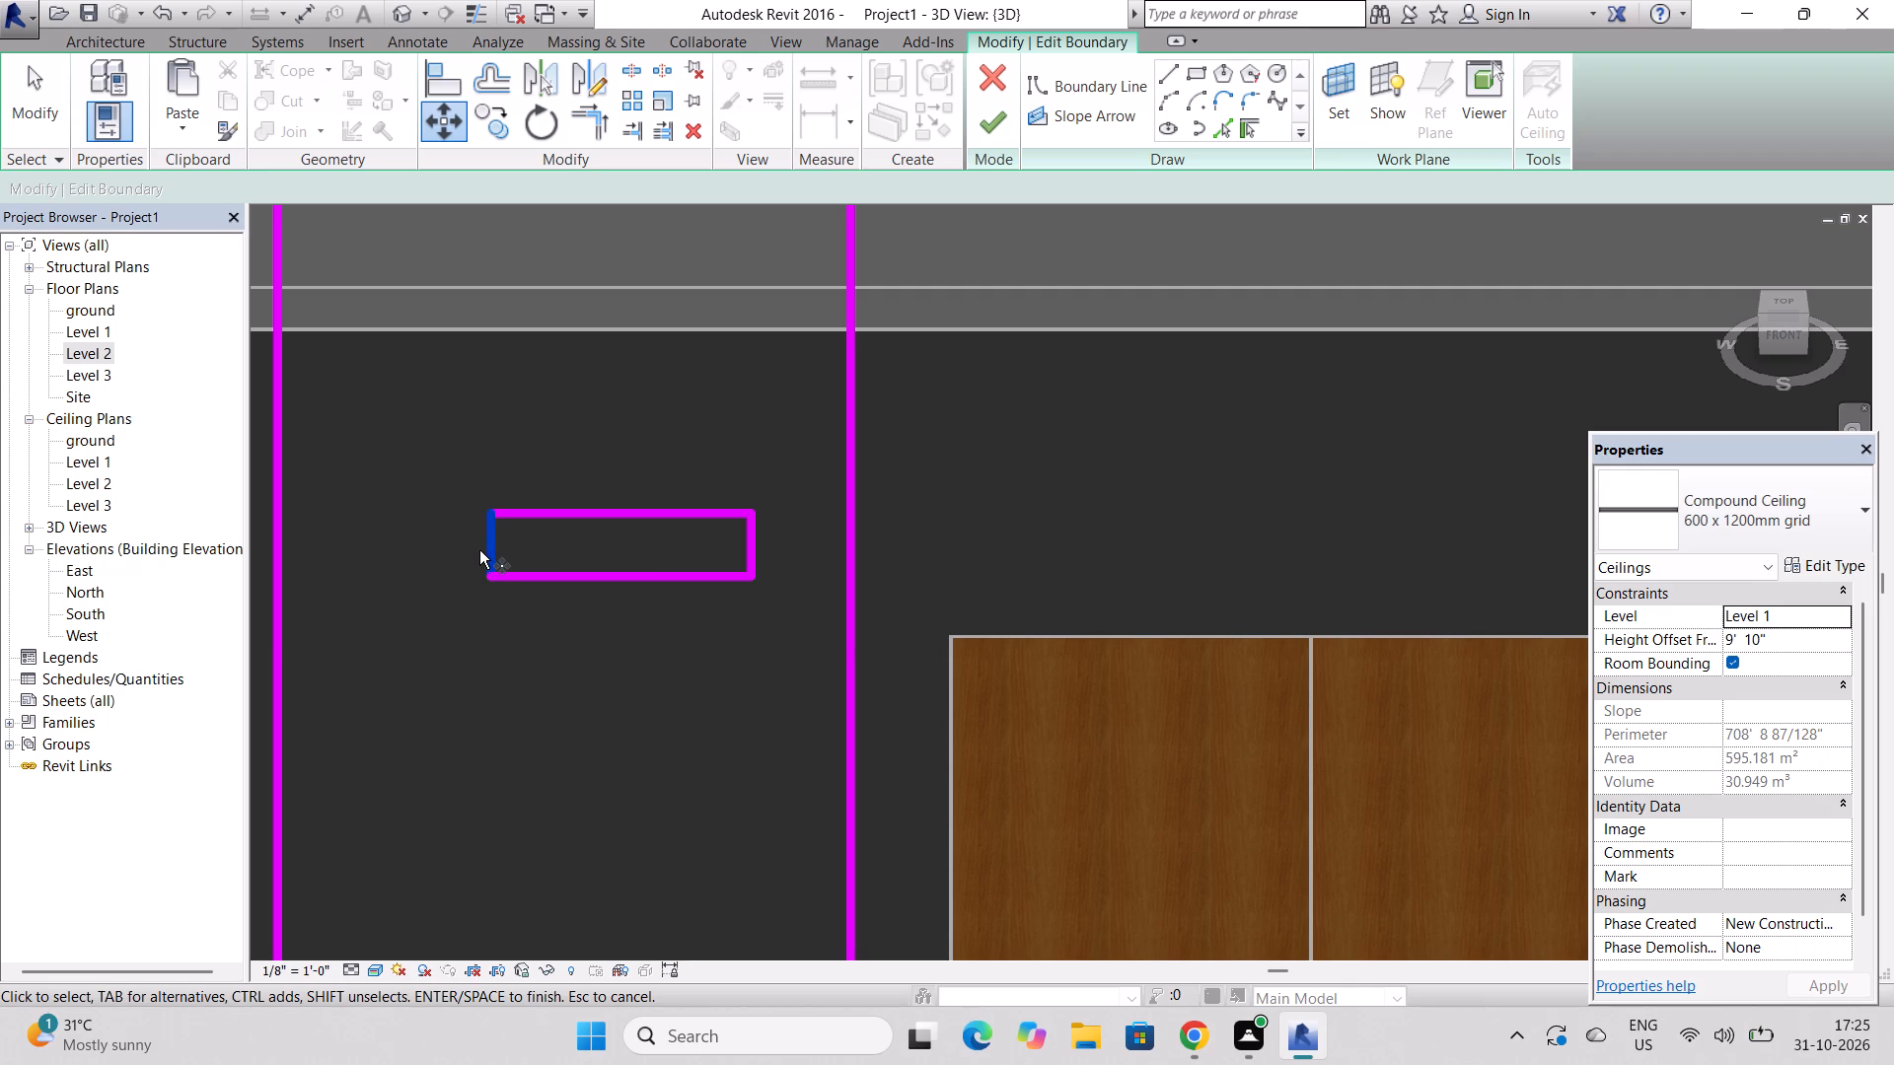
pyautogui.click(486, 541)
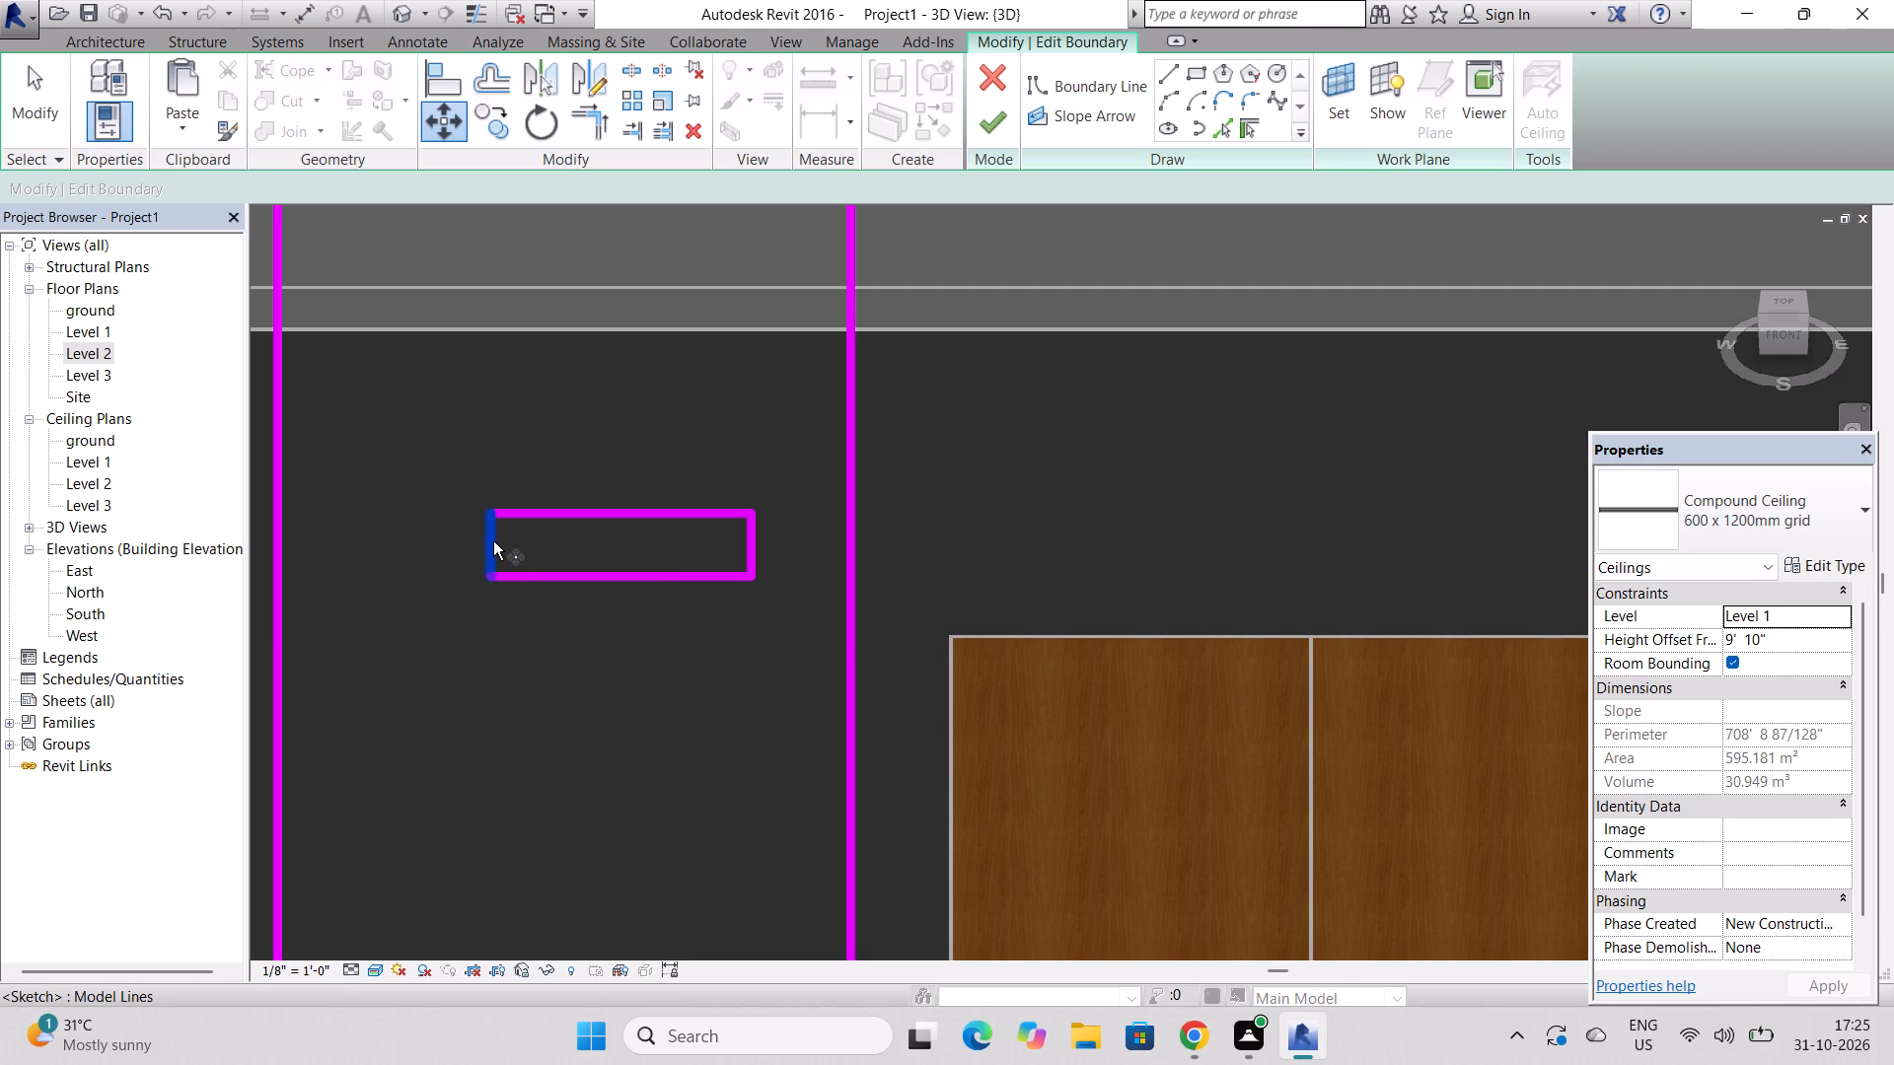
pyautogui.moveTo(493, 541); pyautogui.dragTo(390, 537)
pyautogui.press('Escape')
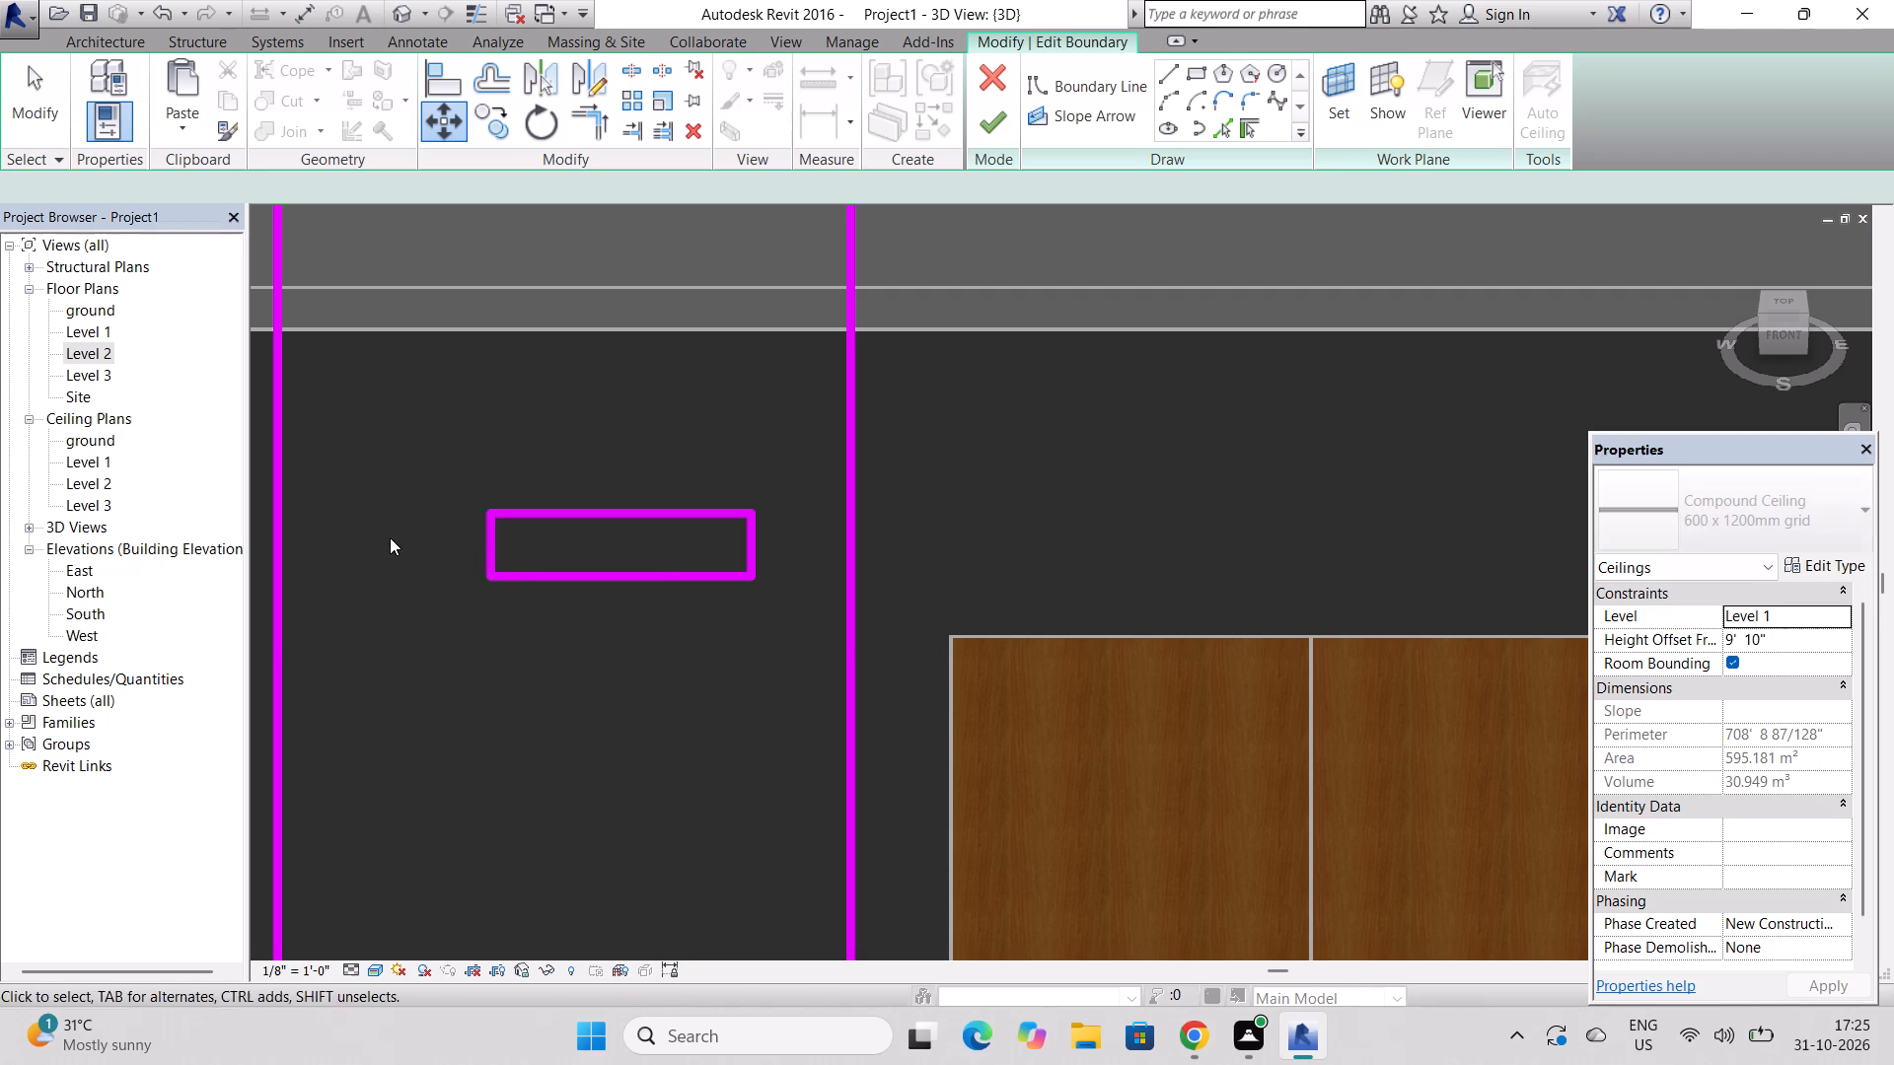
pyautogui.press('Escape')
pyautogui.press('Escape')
# Widen the remaining small rectangle by moving both its short end lines outward, stopping just inside the long opening's side lines.
pyautogui.click(501, 530)
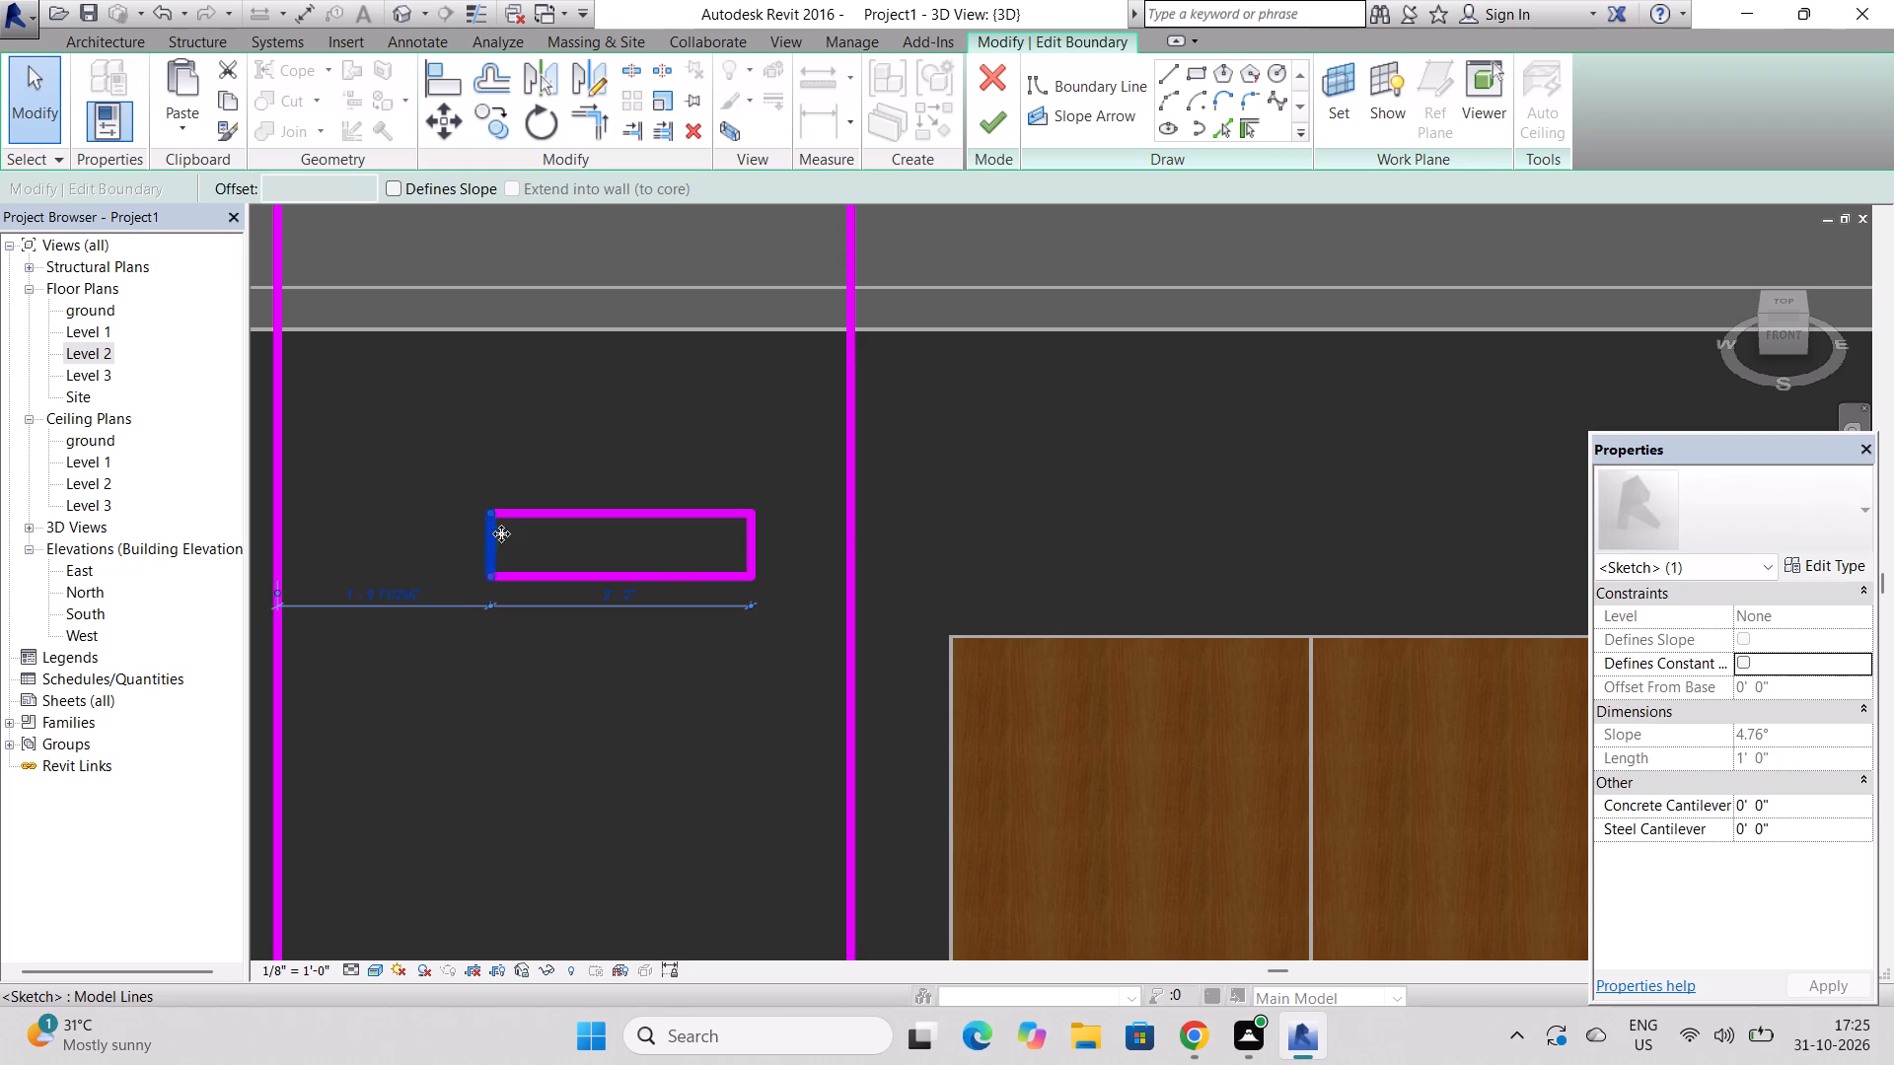
pyautogui.moveTo(496, 555); pyautogui.dragTo(401, 554)
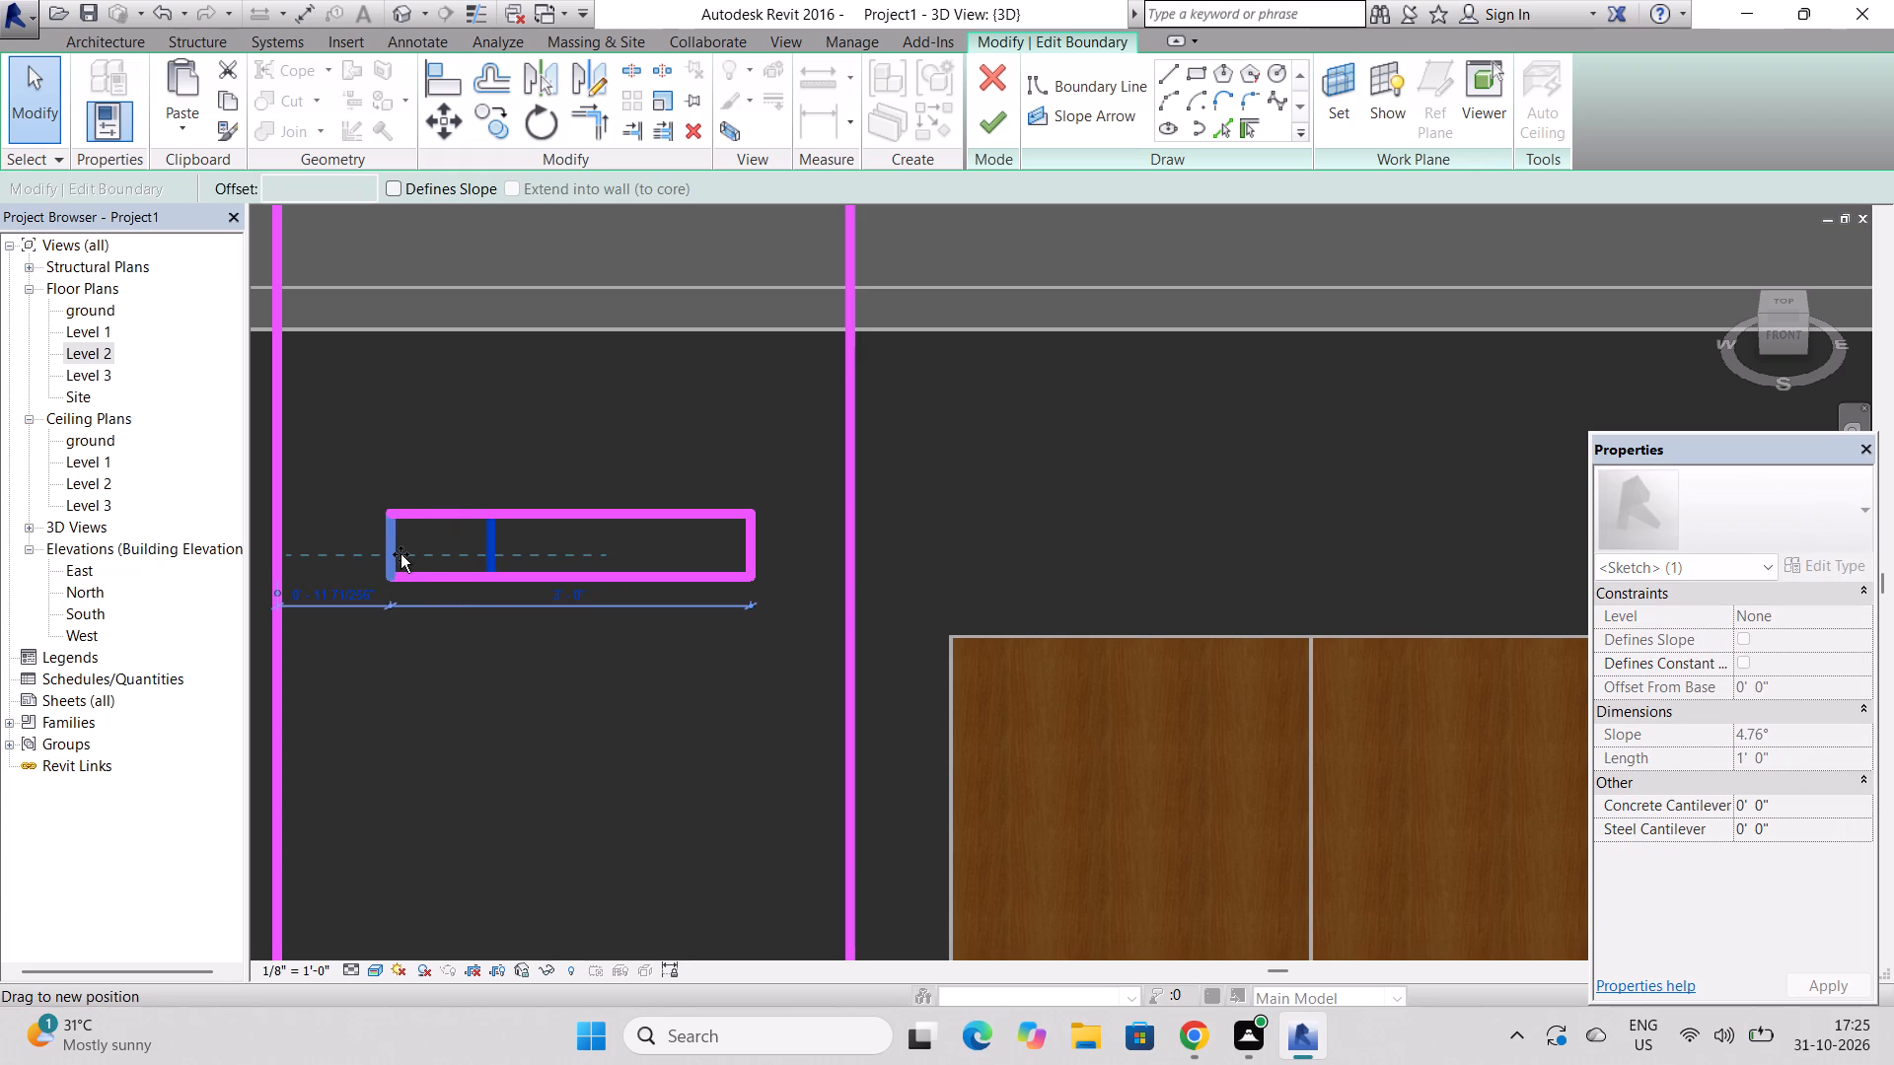
pyautogui.moveTo(401, 554); pyautogui.dragTo(320, 562)
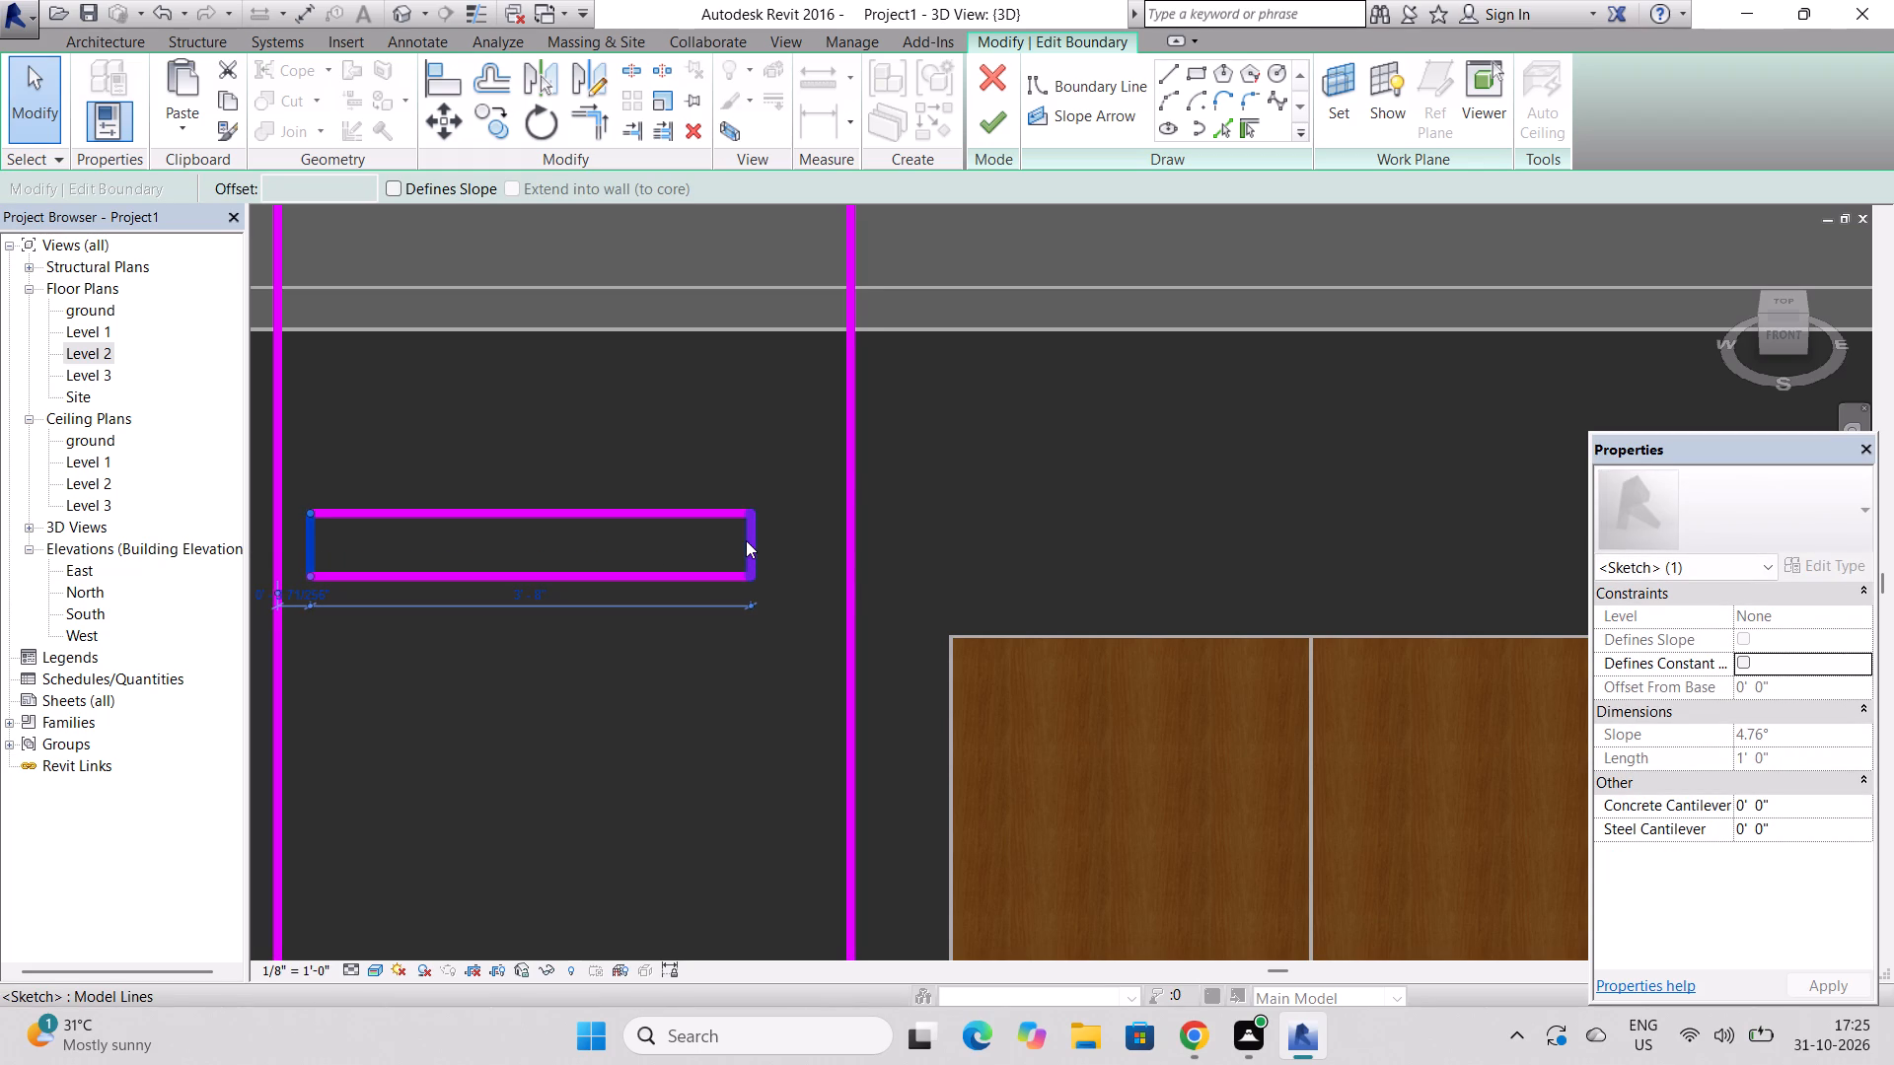
pyautogui.click(746, 540)
pyautogui.moveTo(746, 551); pyautogui.dragTo(778, 554)
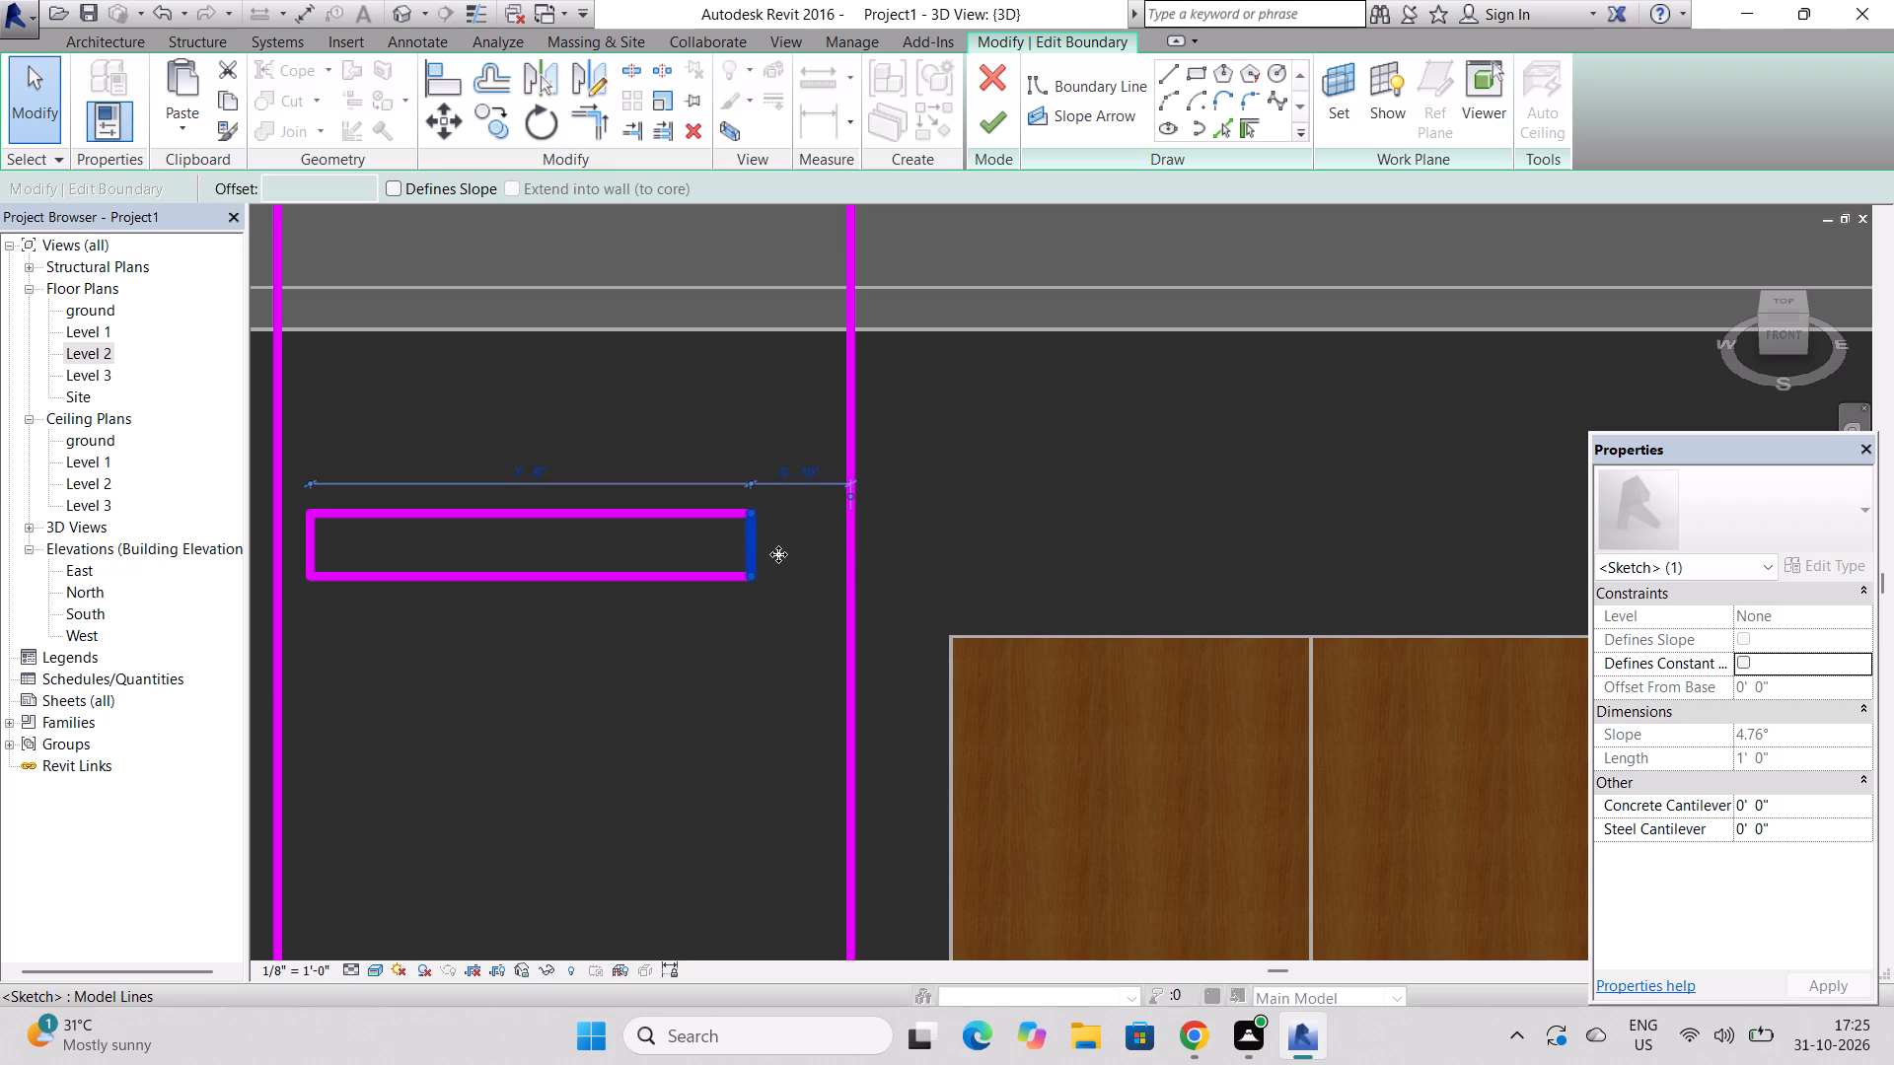
pyautogui.moveTo(778, 554); pyautogui.dragTo(806, 557)
pyautogui.scroll(-5, 655, 494)
pyautogui.press('Escape')
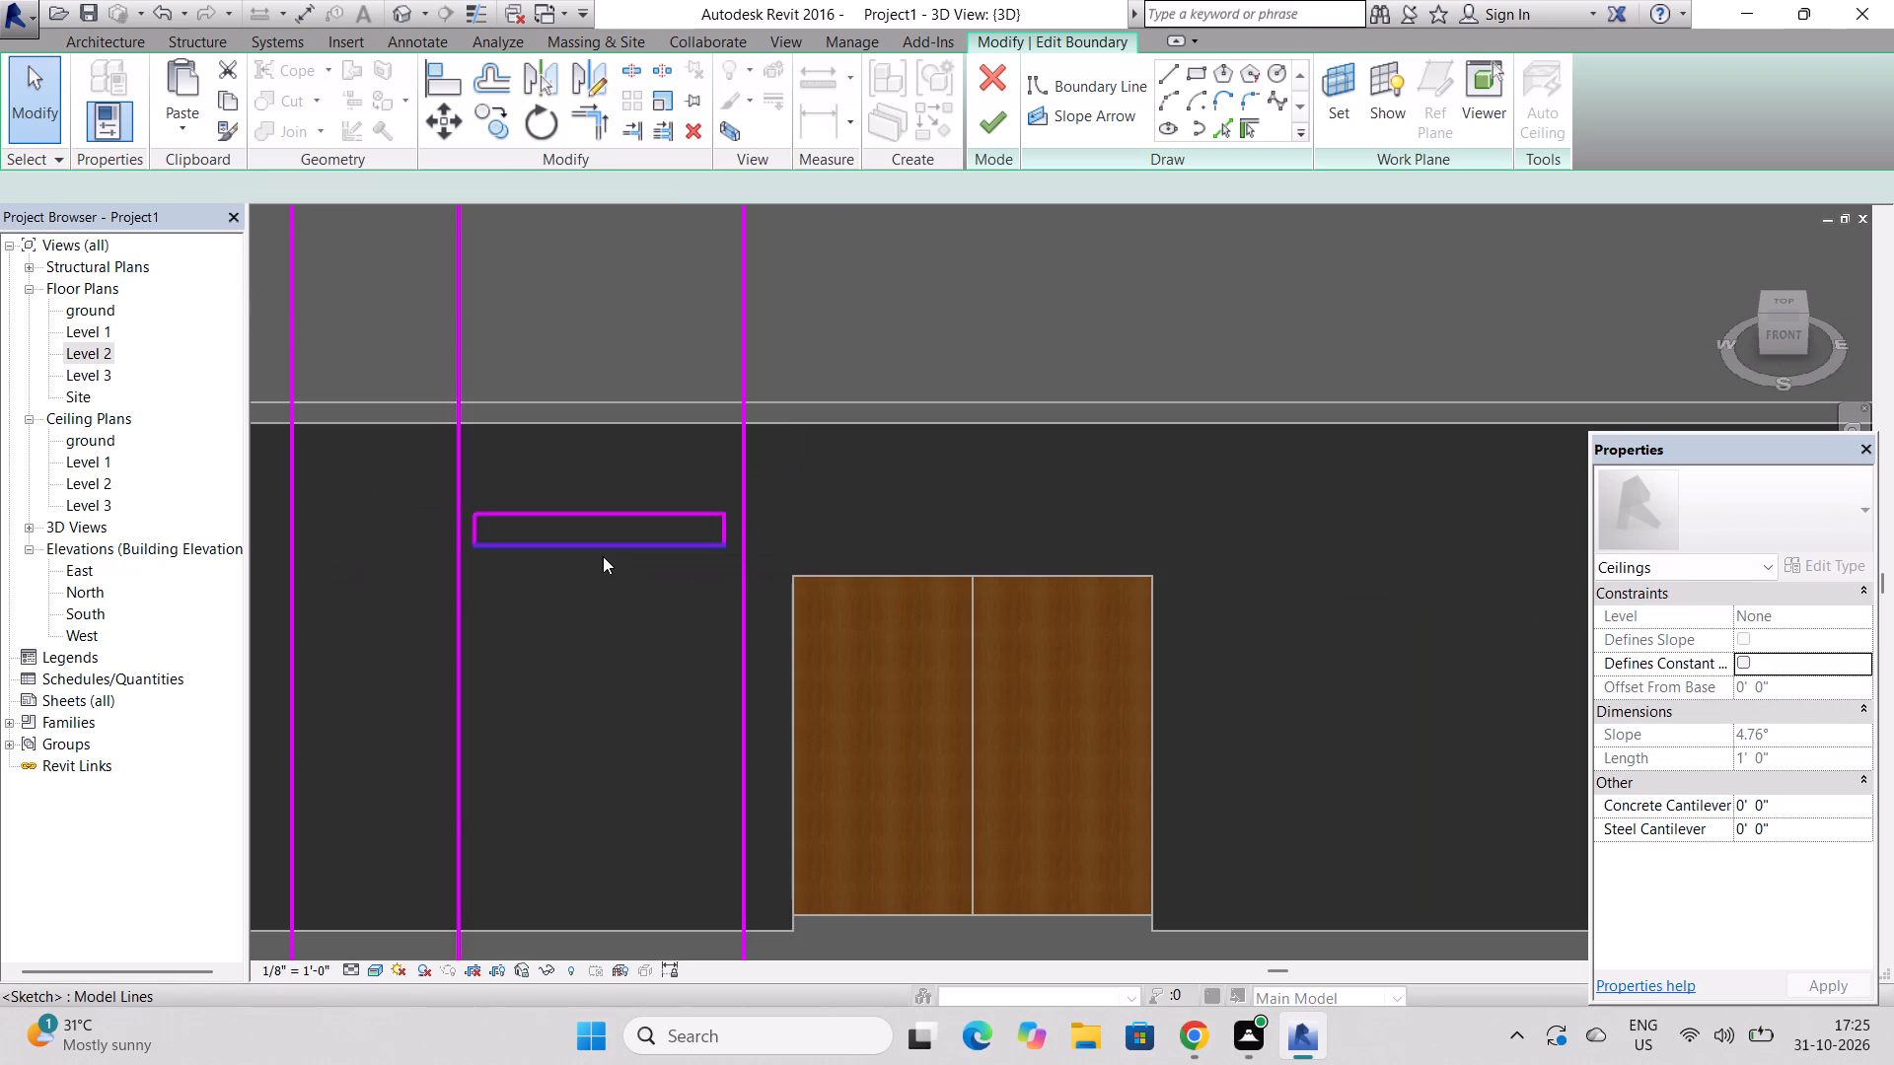
pyautogui.press('Escape')
pyautogui.press('Escape')
pyautogui.press('Escape')
pyautogui.press('Escape')
pyautogui.press('Escape')
pyautogui.press('Escape')
pyautogui.press('Escape')
pyautogui.press('Escape')
pyautogui.press('Escape')
pyautogui.press('Escape')
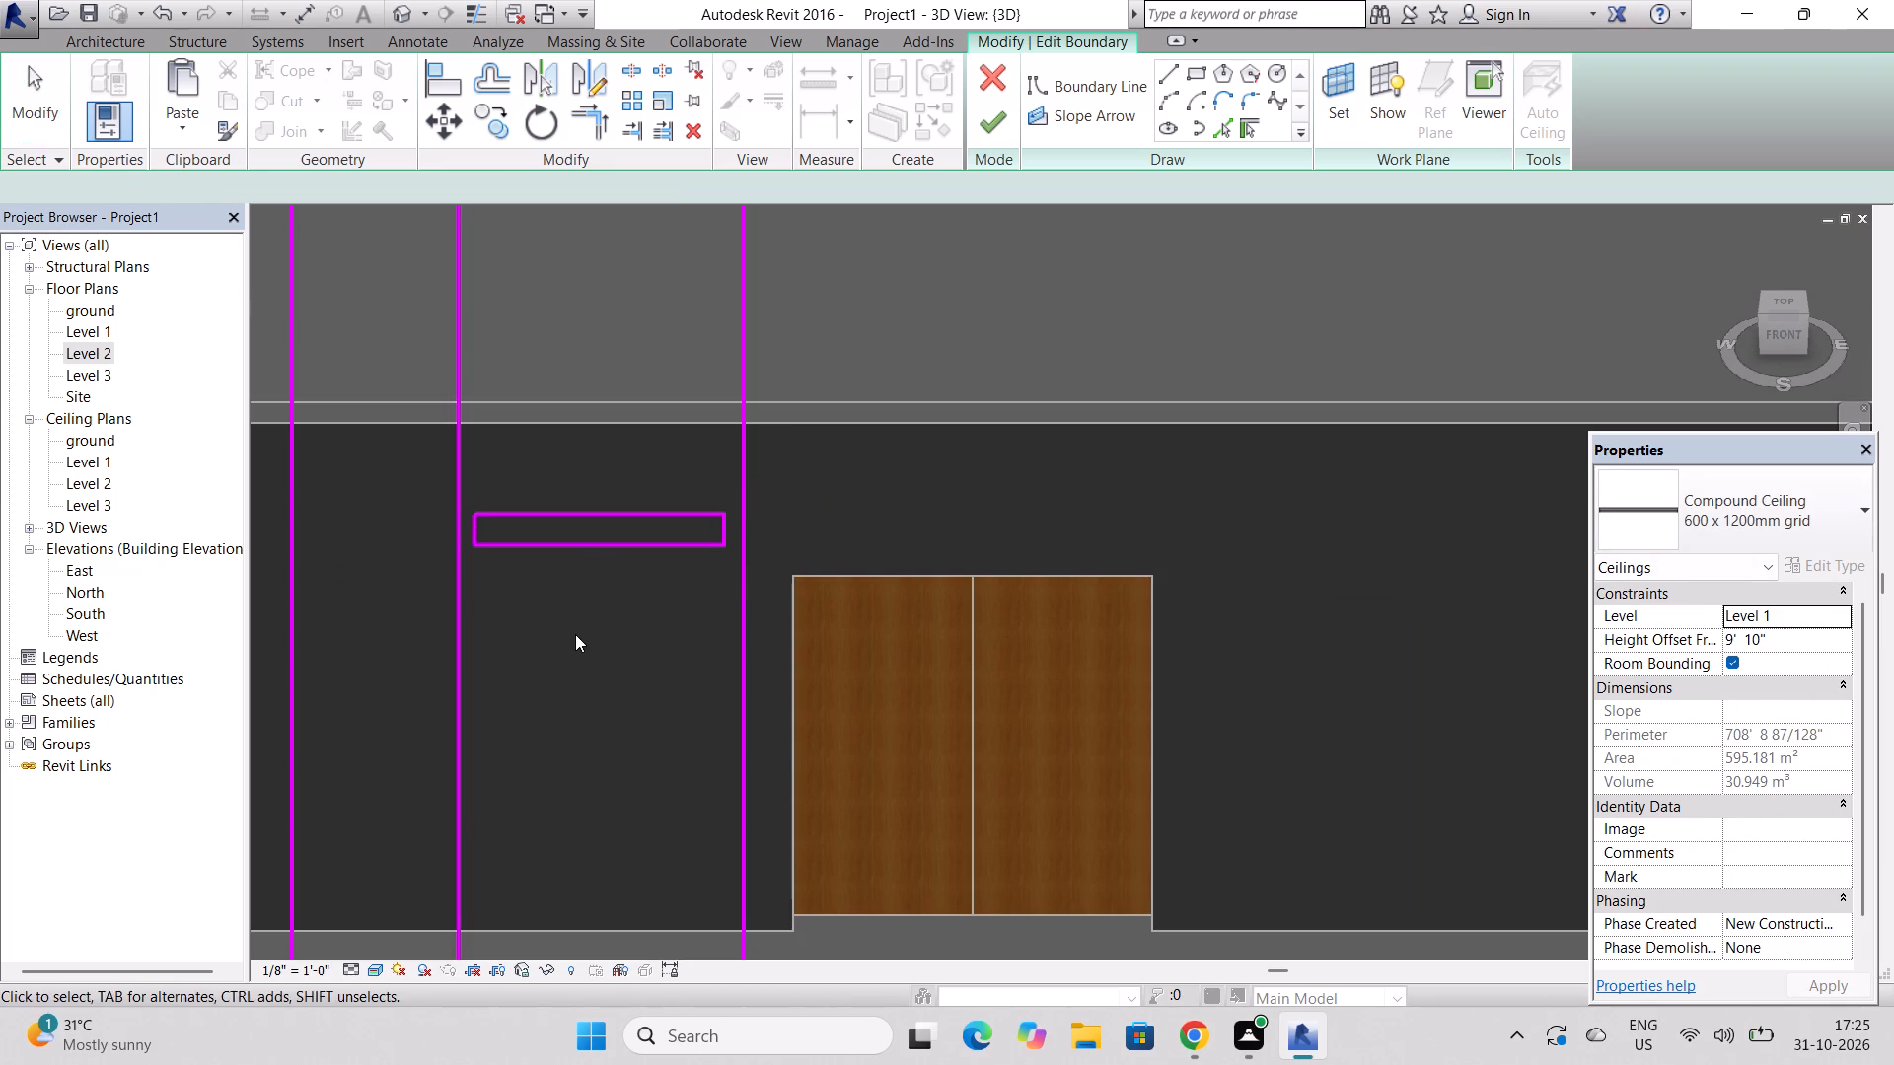
pyautogui.press('Escape')
pyautogui.press('Escape')
pyautogui.press('Escape')
pyautogui.press('Escape')
pyautogui.press('Escape')
# Dismiss the pop-up notification covering the ceiling sketch.
pyautogui.press('Escape')
pyautogui.press('Escape')
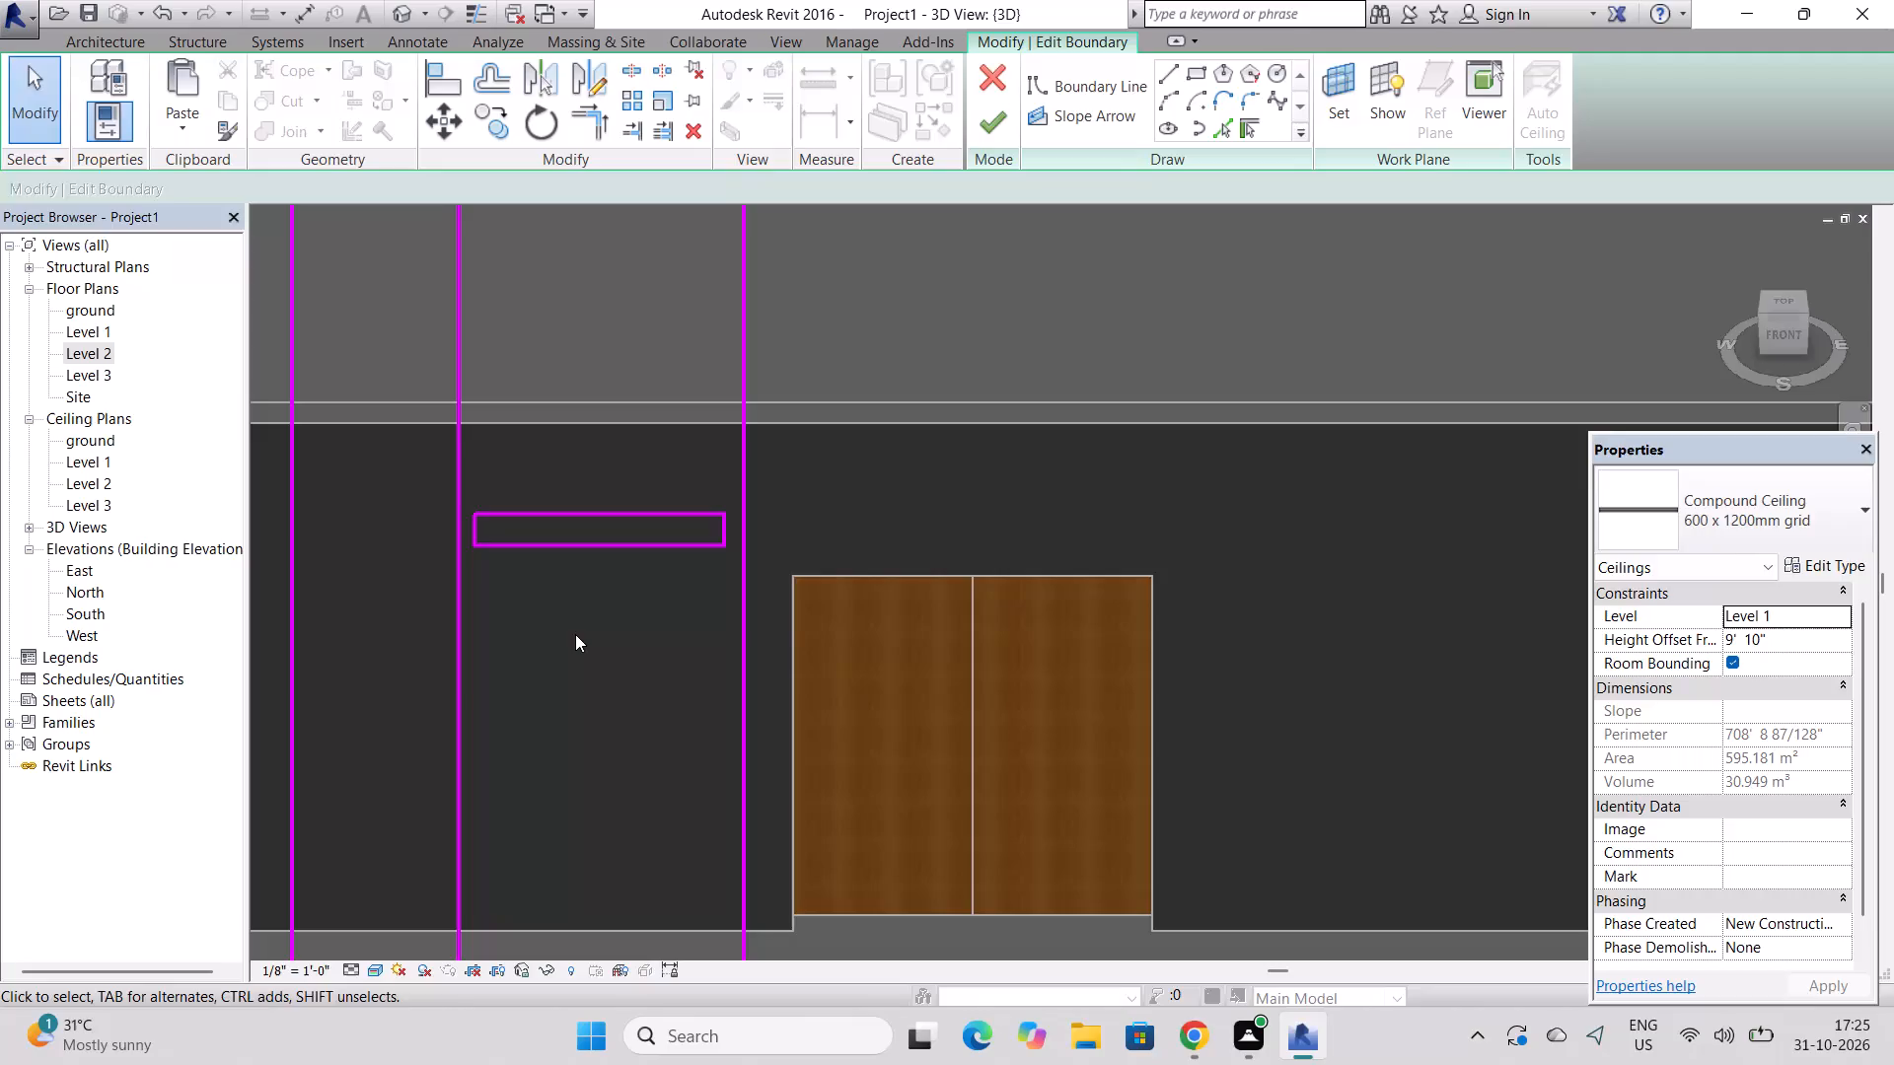
pyautogui.press('Escape')
pyautogui.press('Escape')
pyautogui.scroll(-5, 575, 634)
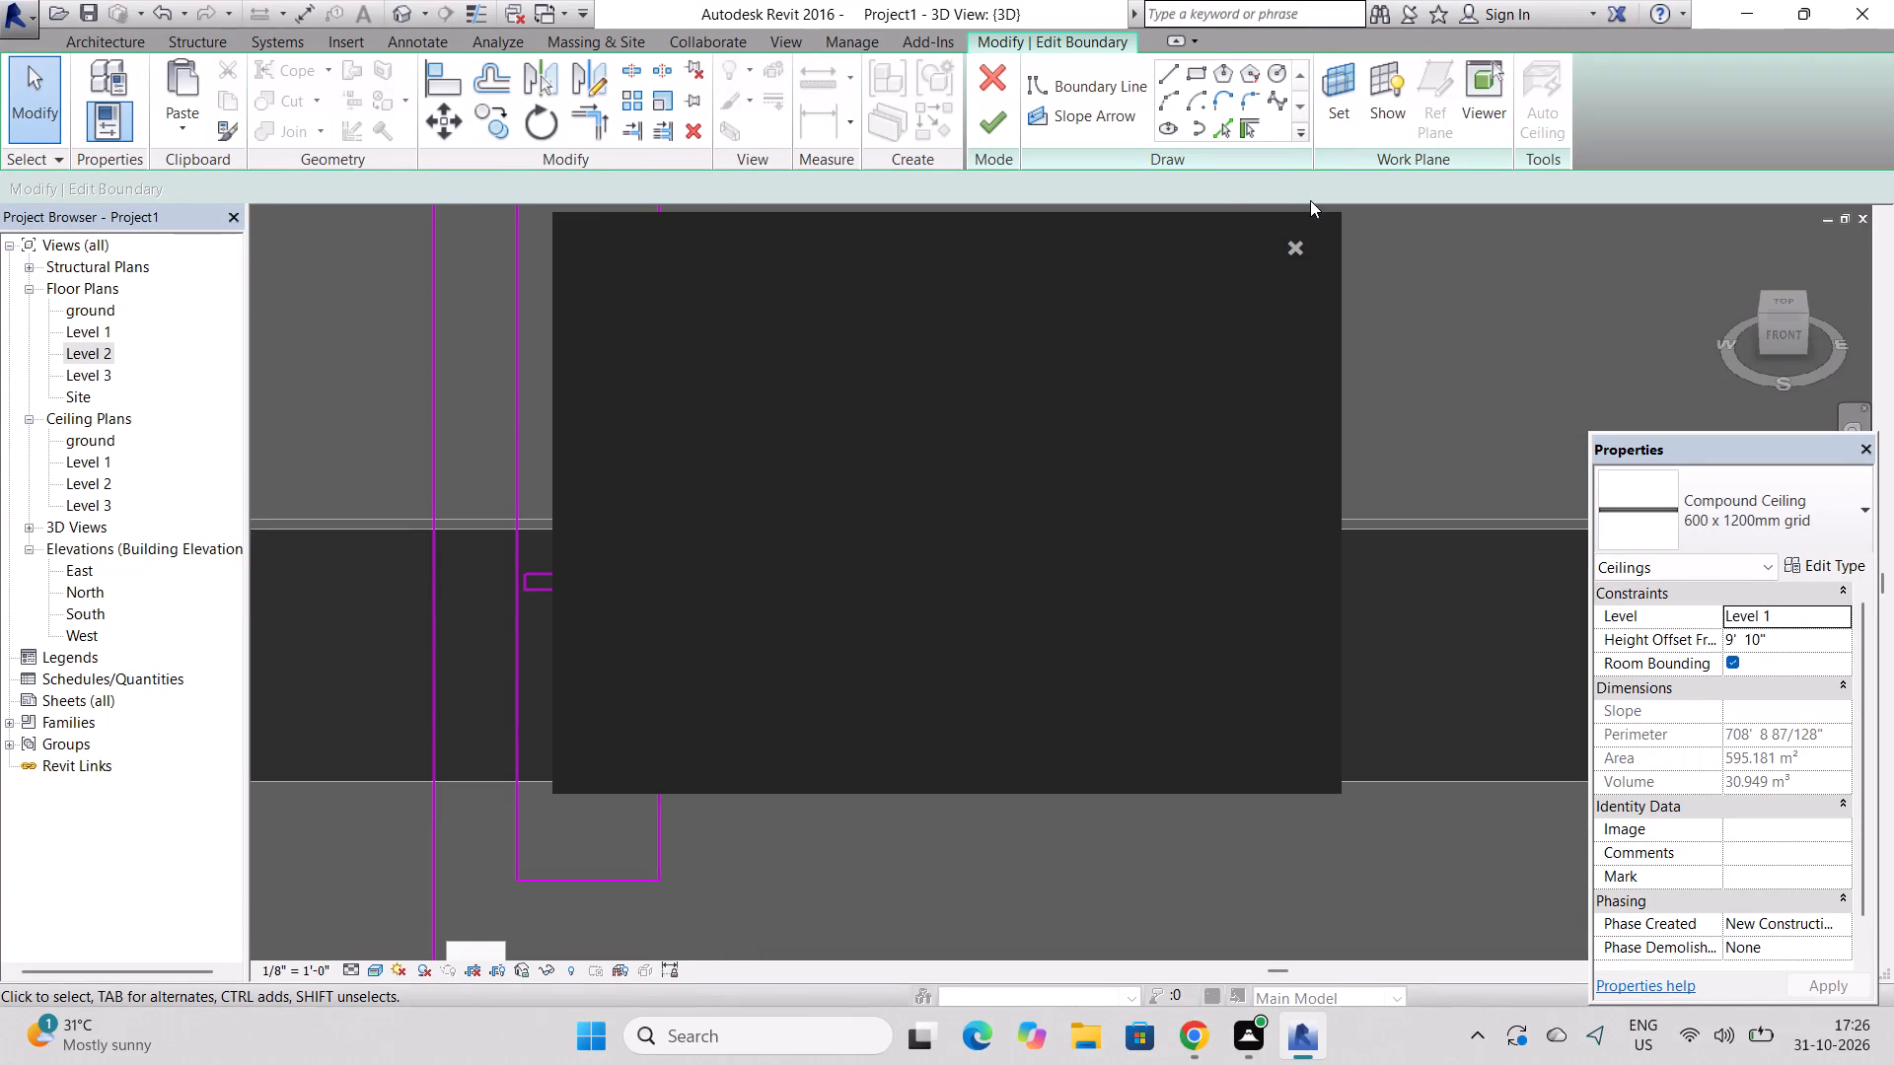
pyautogui.click(1299, 248)
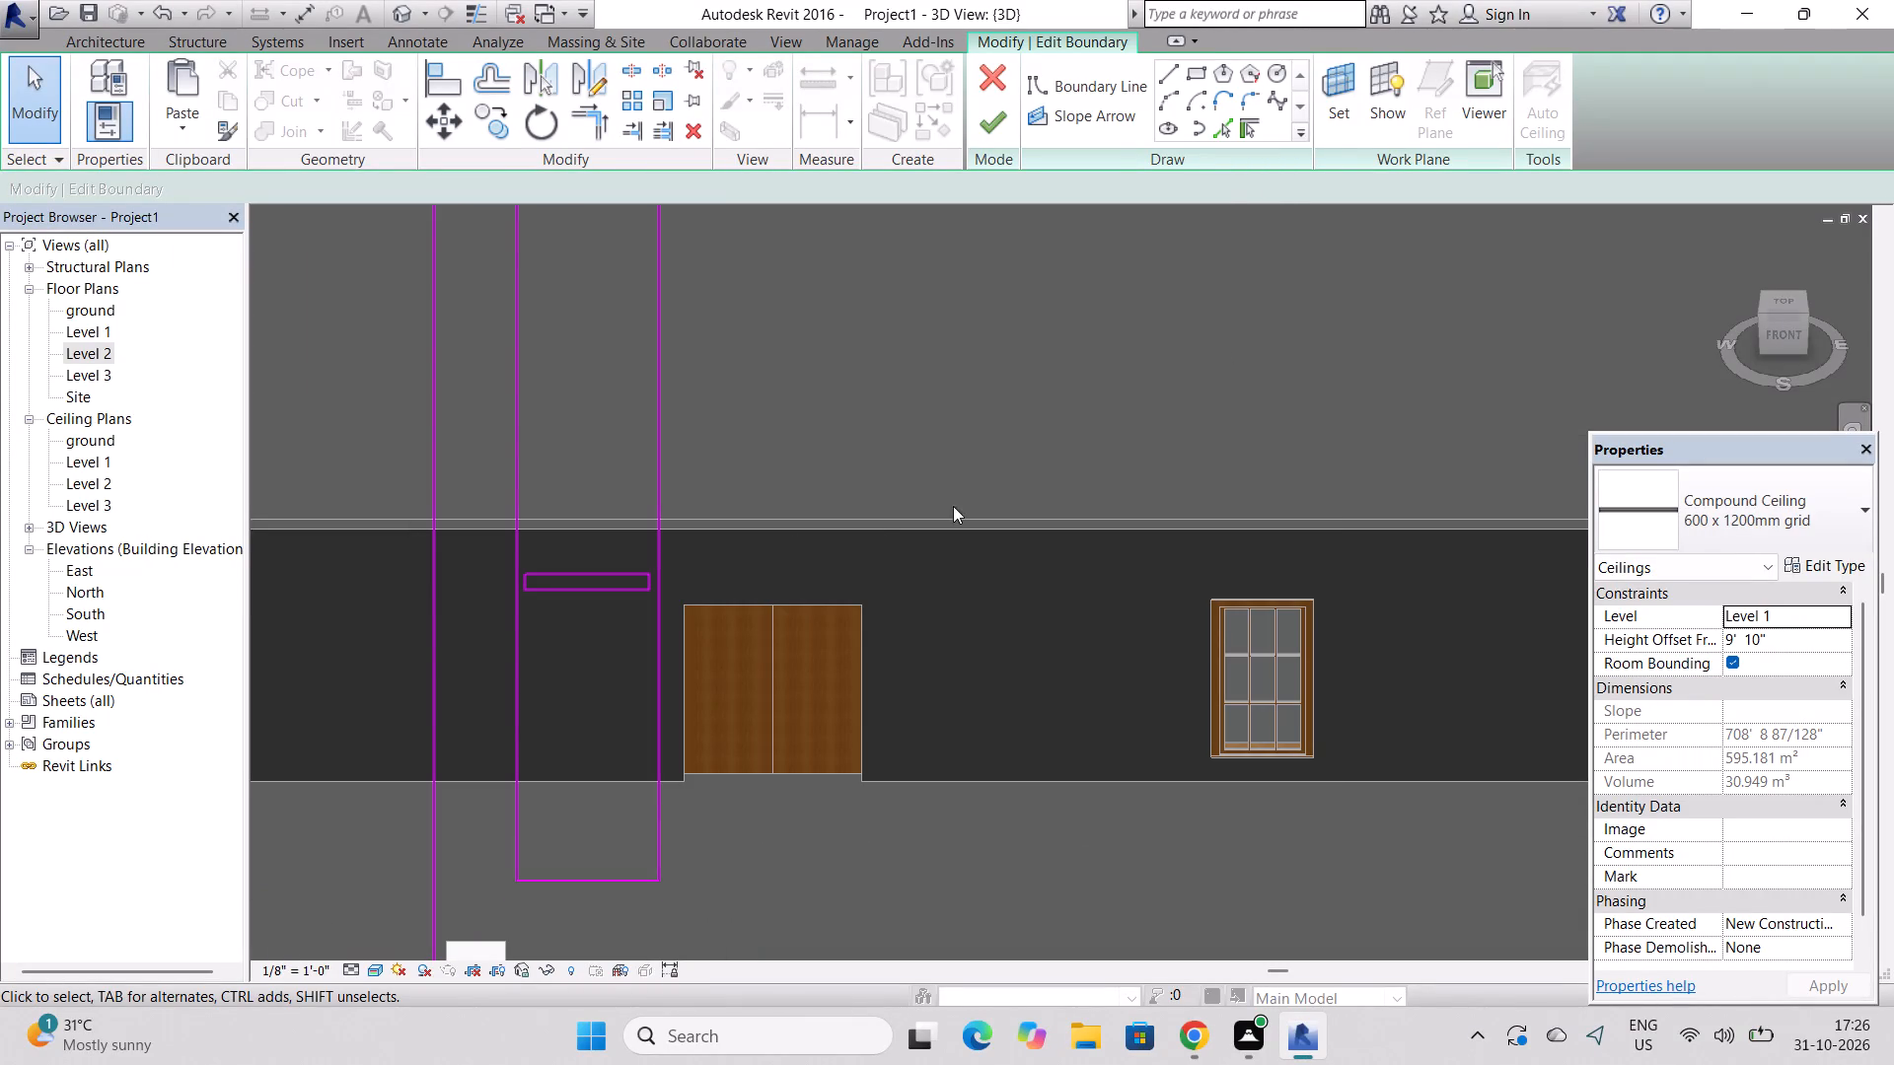
# Copy all four lines of the widened small rectangle about 32' 6" straight along the long opening, toward its far end.
pyautogui.scroll(4, 529, 595)
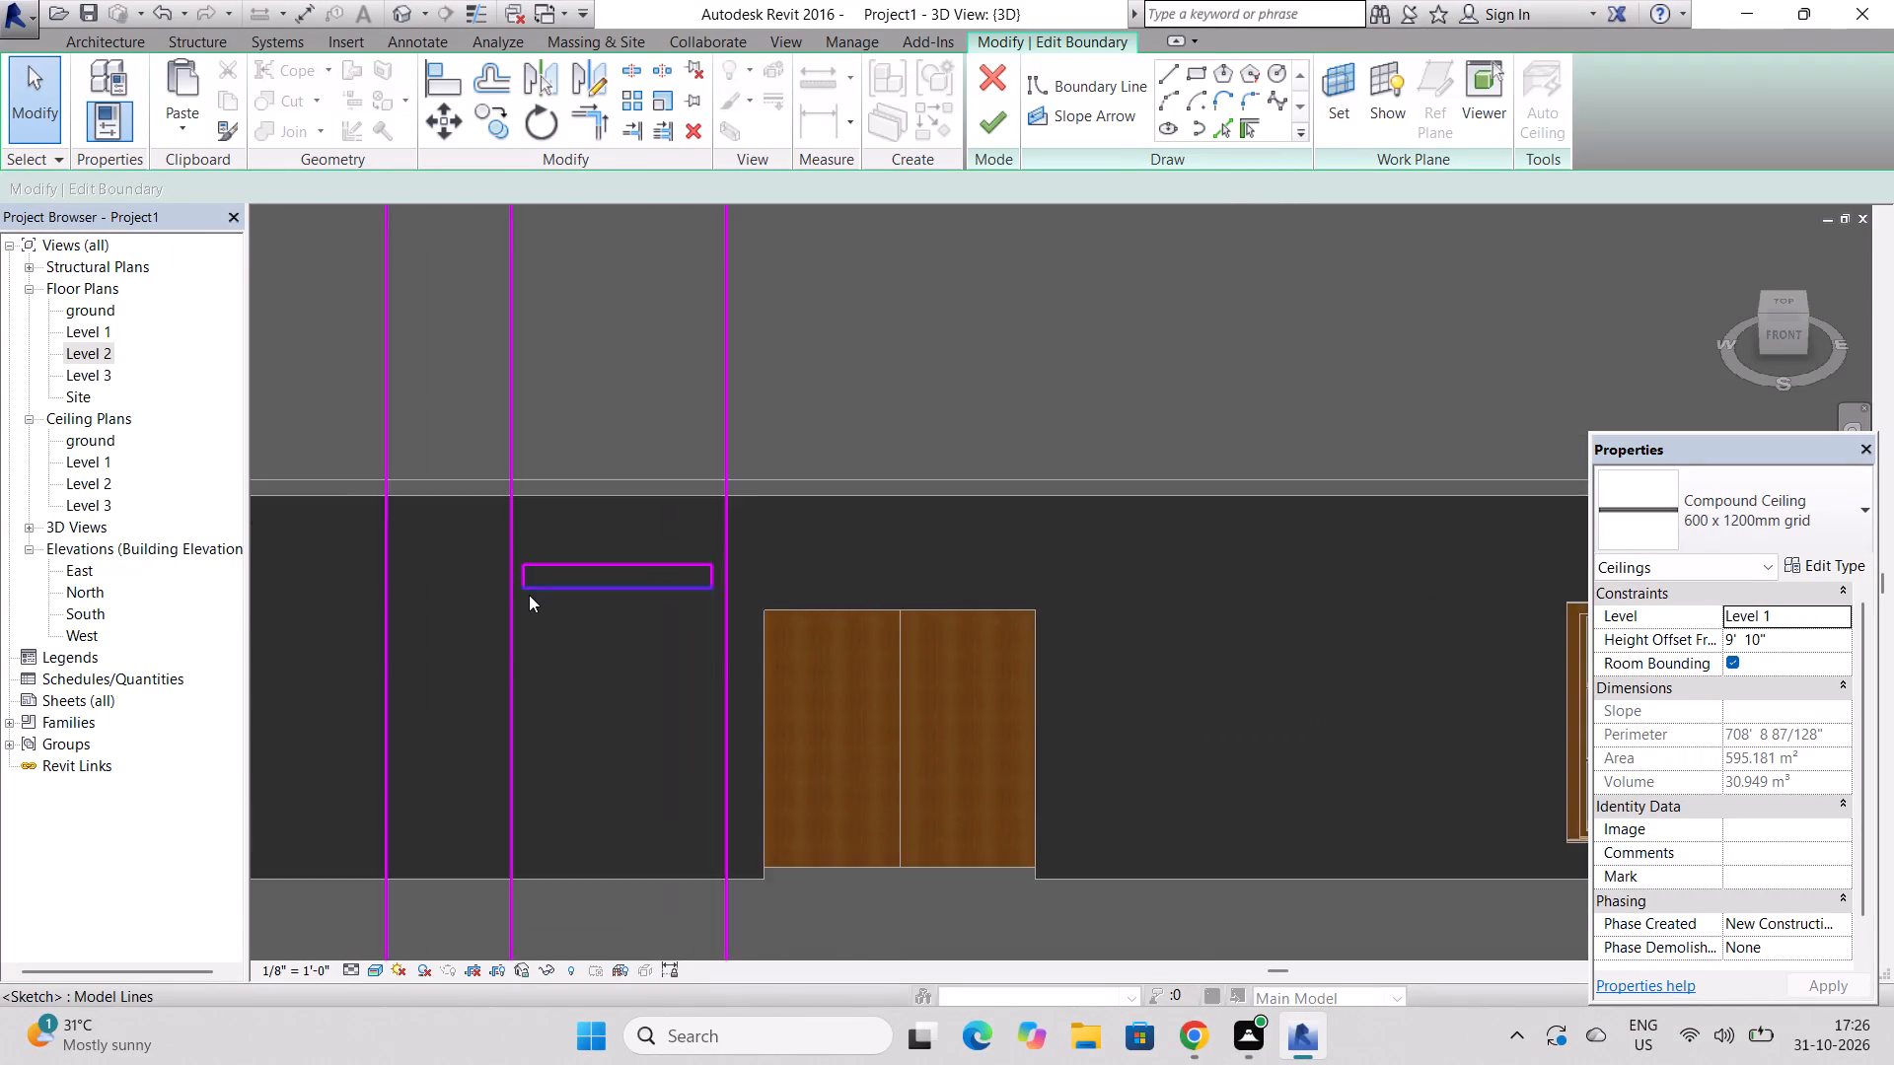
pyautogui.scroll(2, 529, 595)
pyautogui.moveTo(516, 481); pyautogui.dragTo(534, 599)
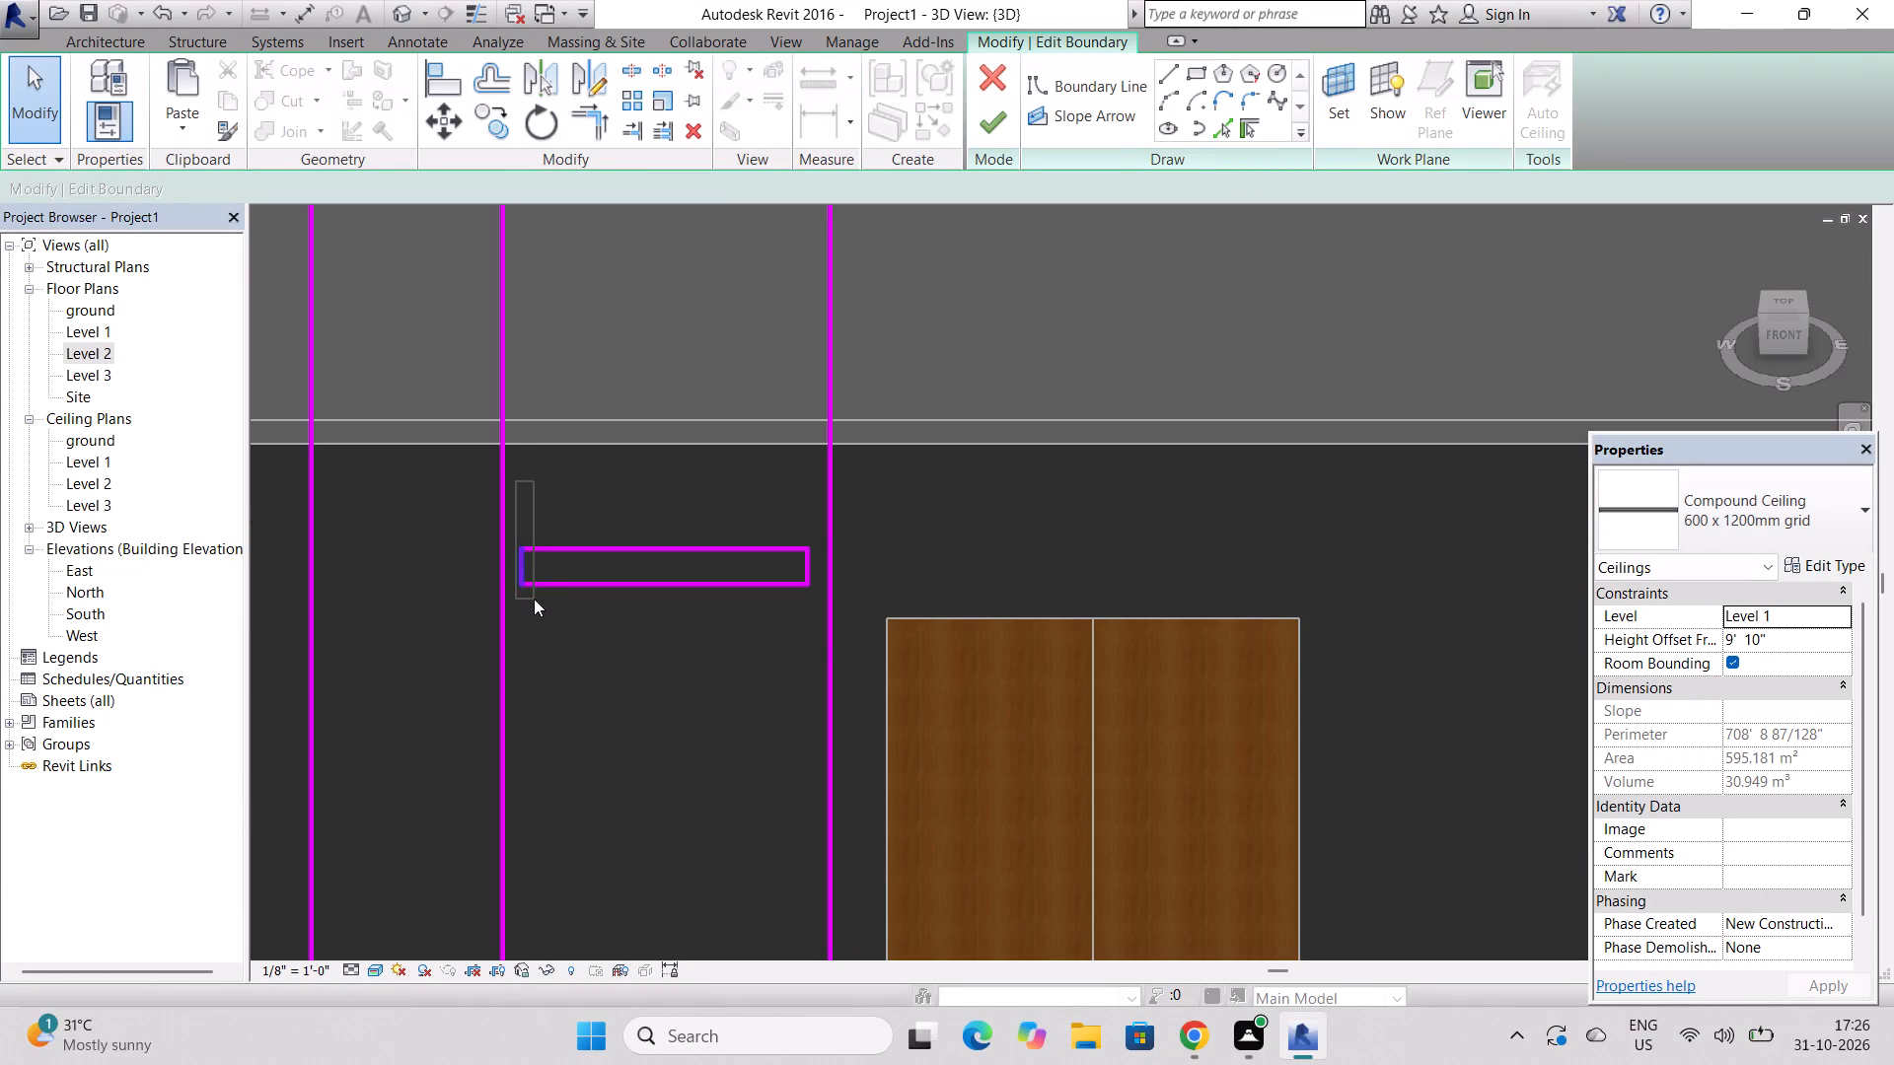
pyautogui.moveTo(534, 599); pyautogui.dragTo(812, 627)
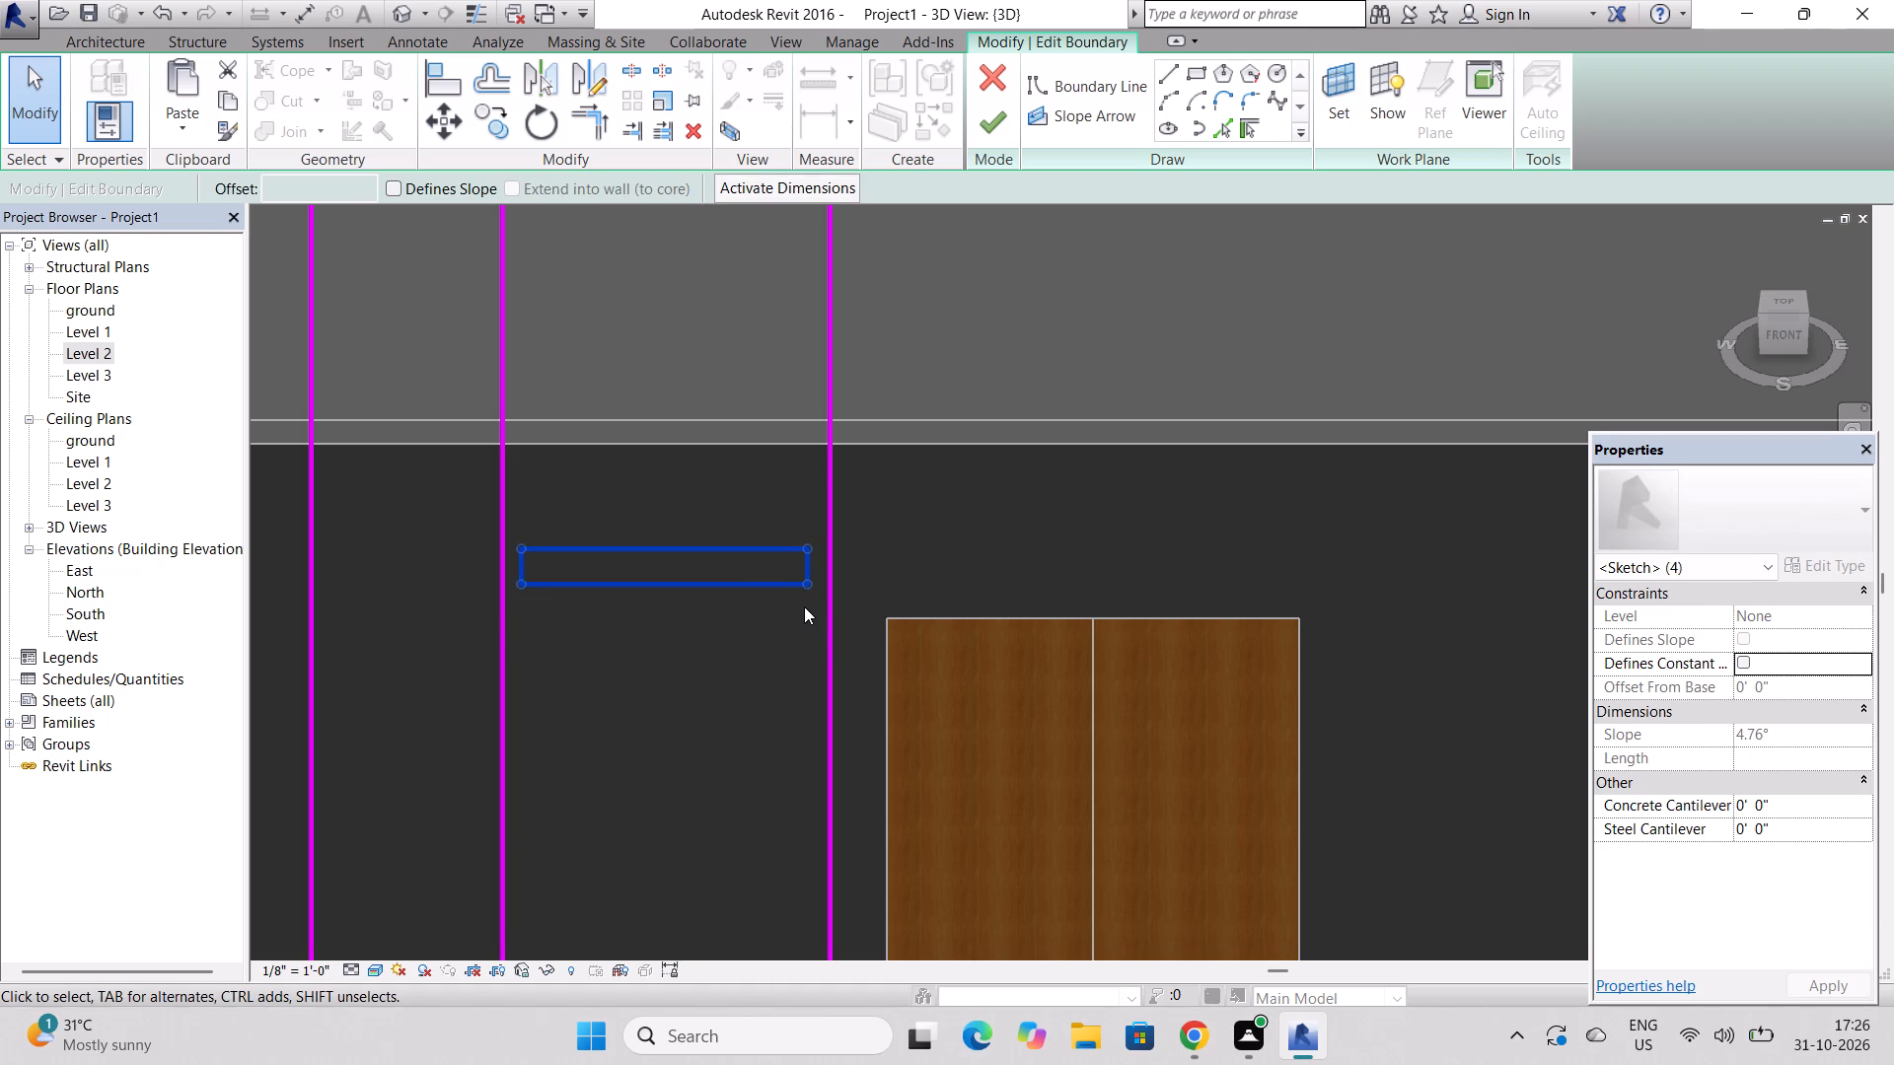
pyautogui.press('c')
pyautogui.press('o')
pyautogui.press('p')
pyautogui.press('Return')
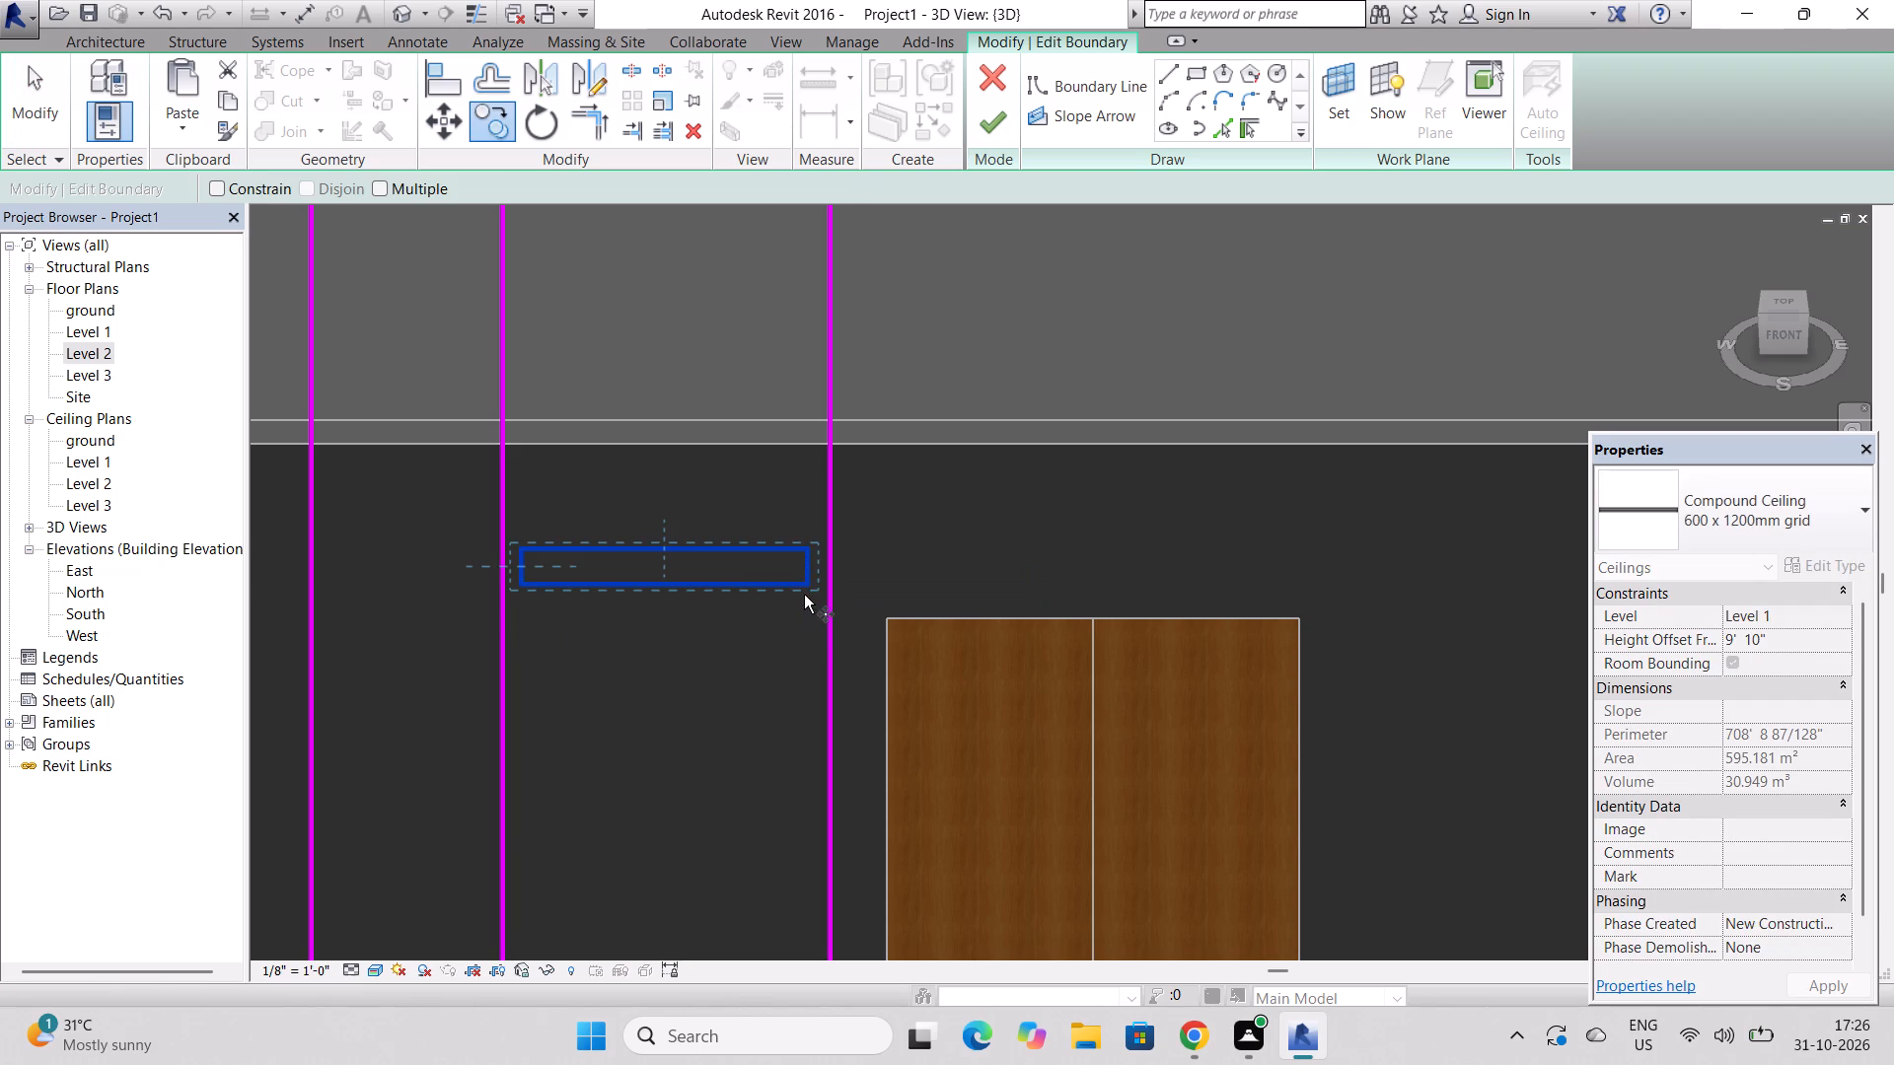
pyautogui.scroll(-11, 761, 606)
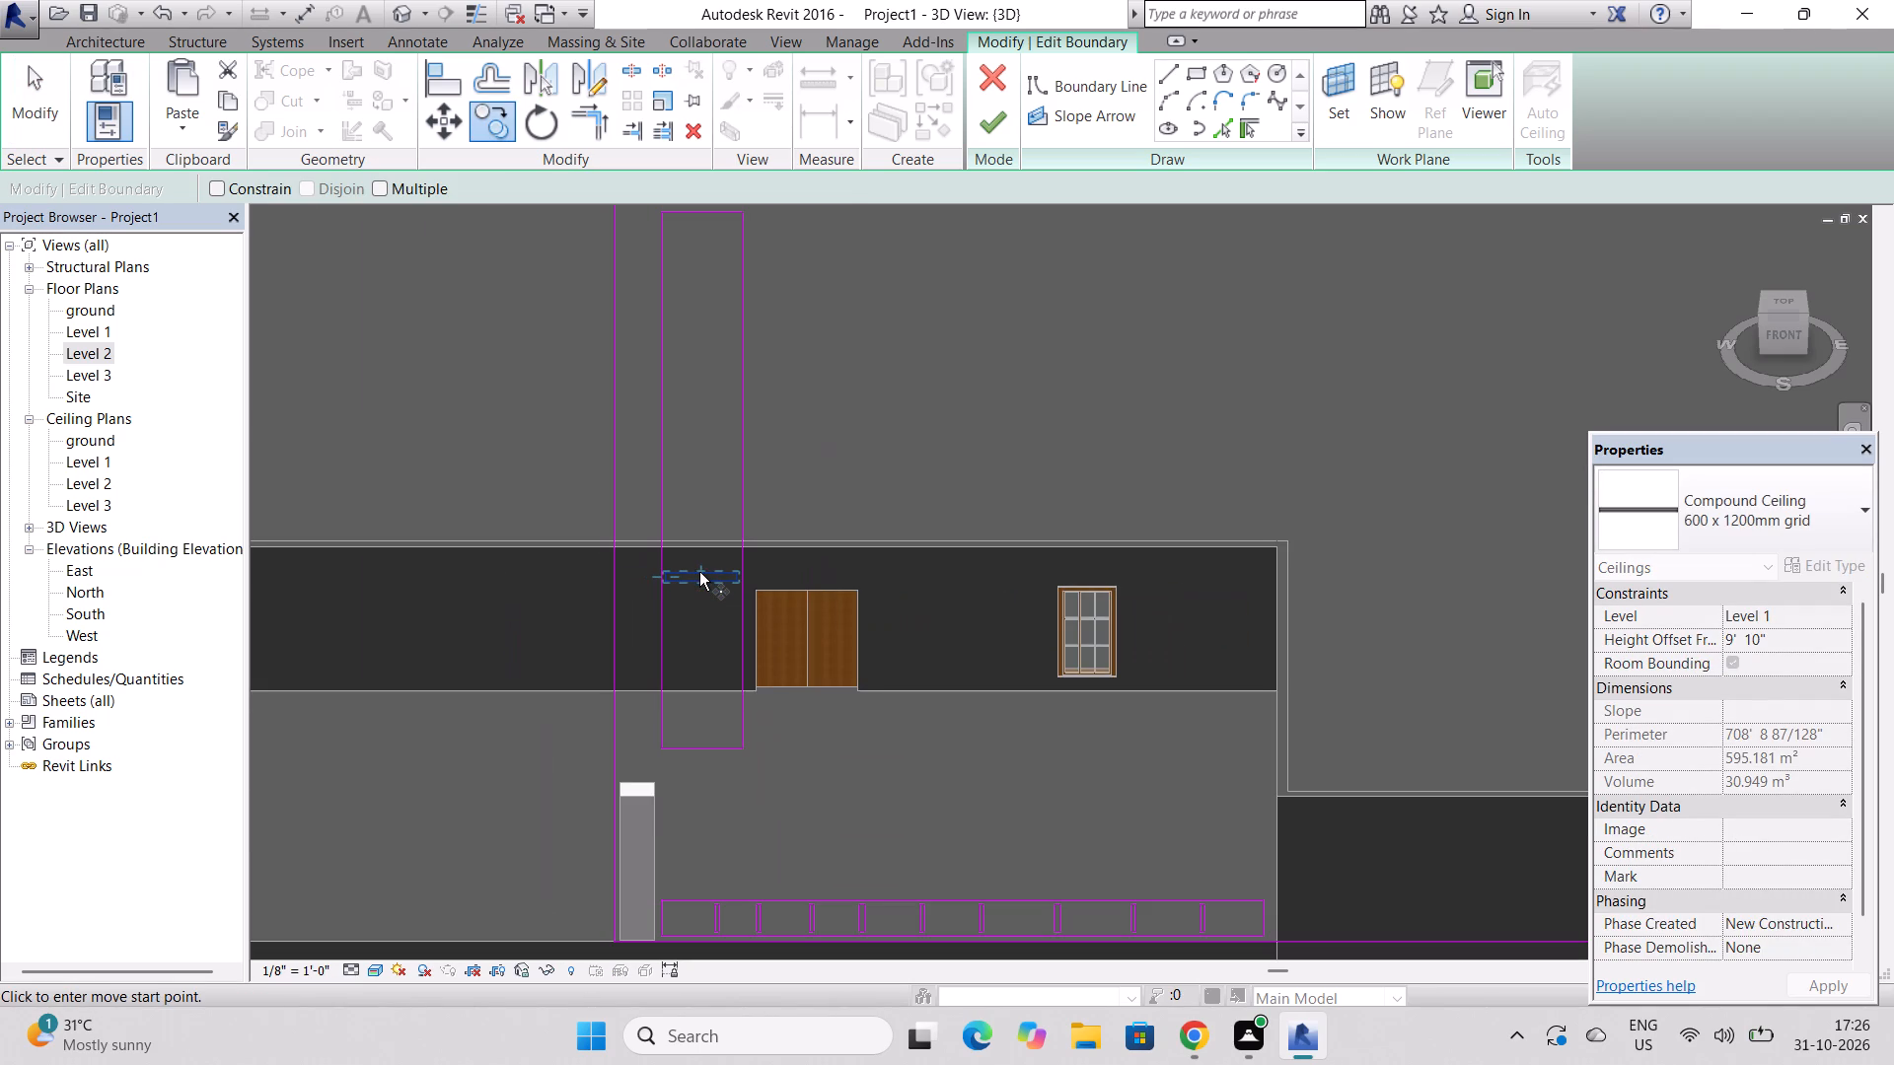
pyautogui.click(699, 572)
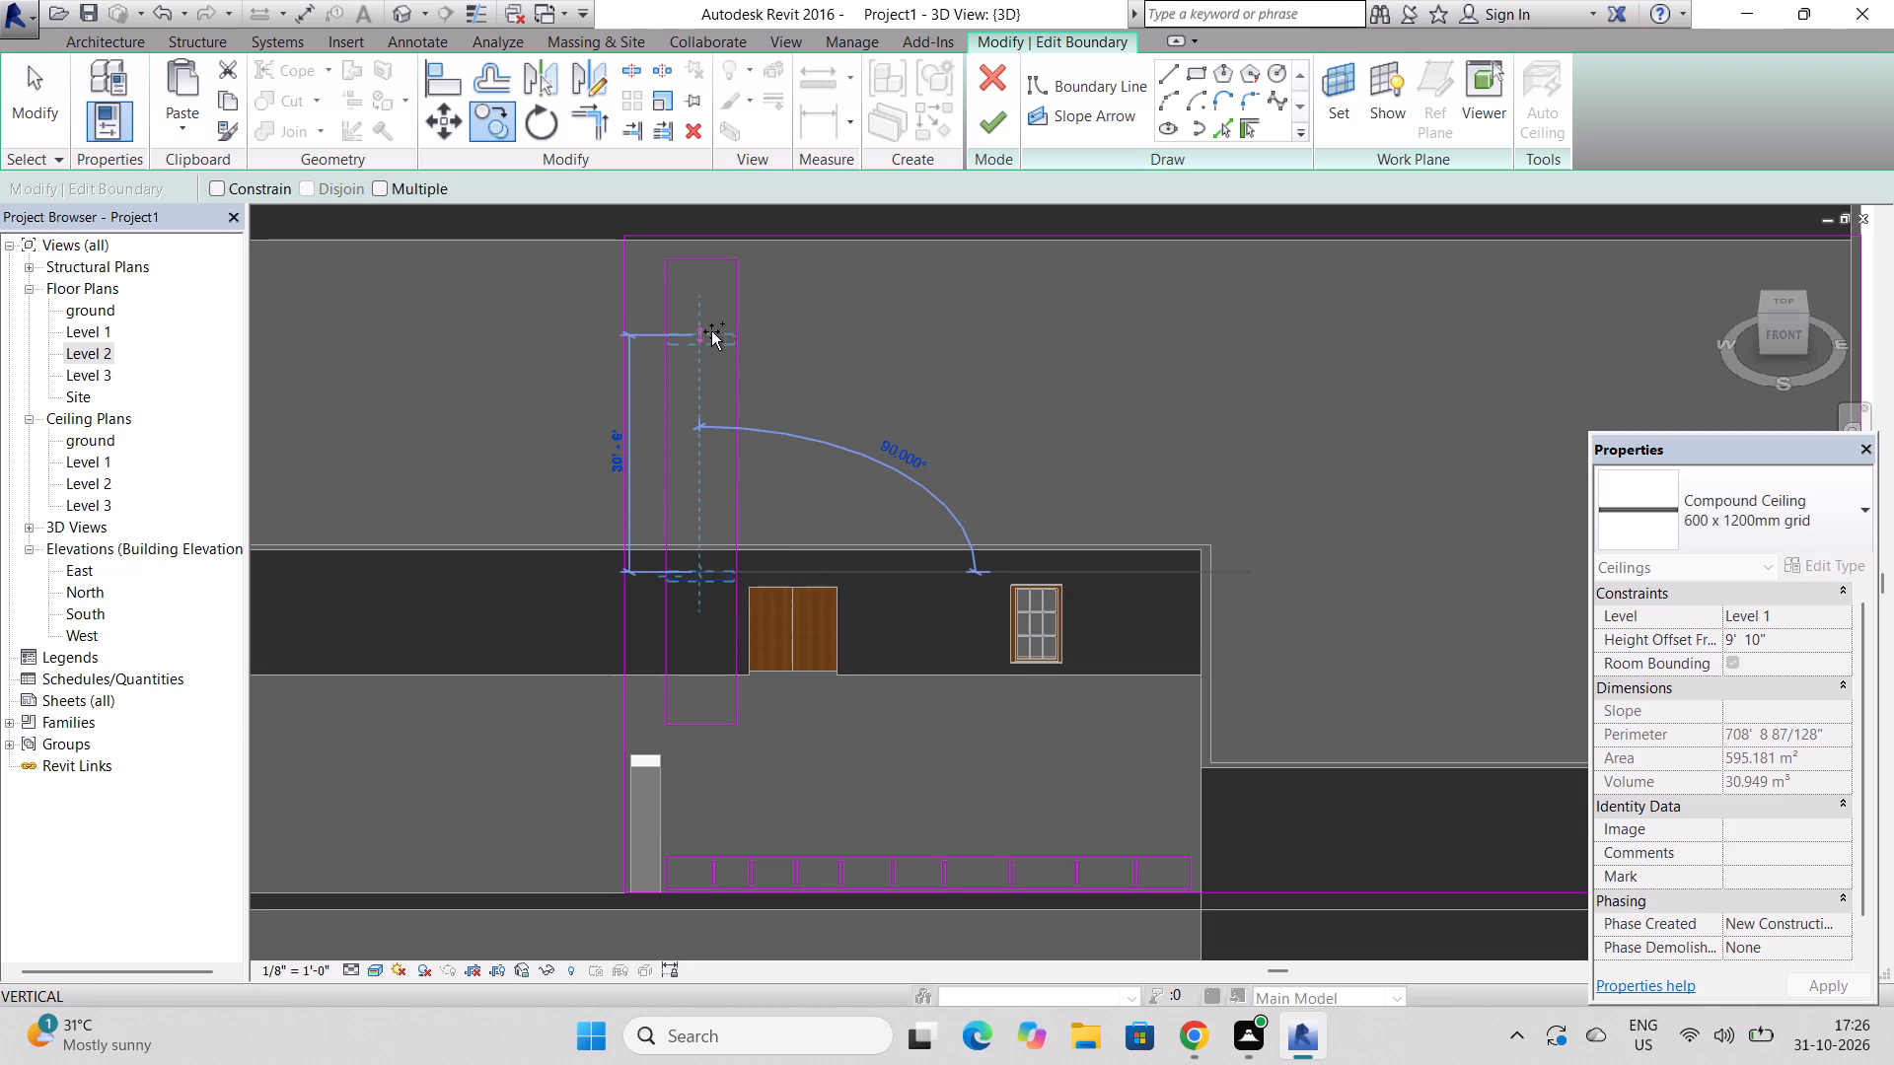
pyautogui.scroll(1, 711, 285)
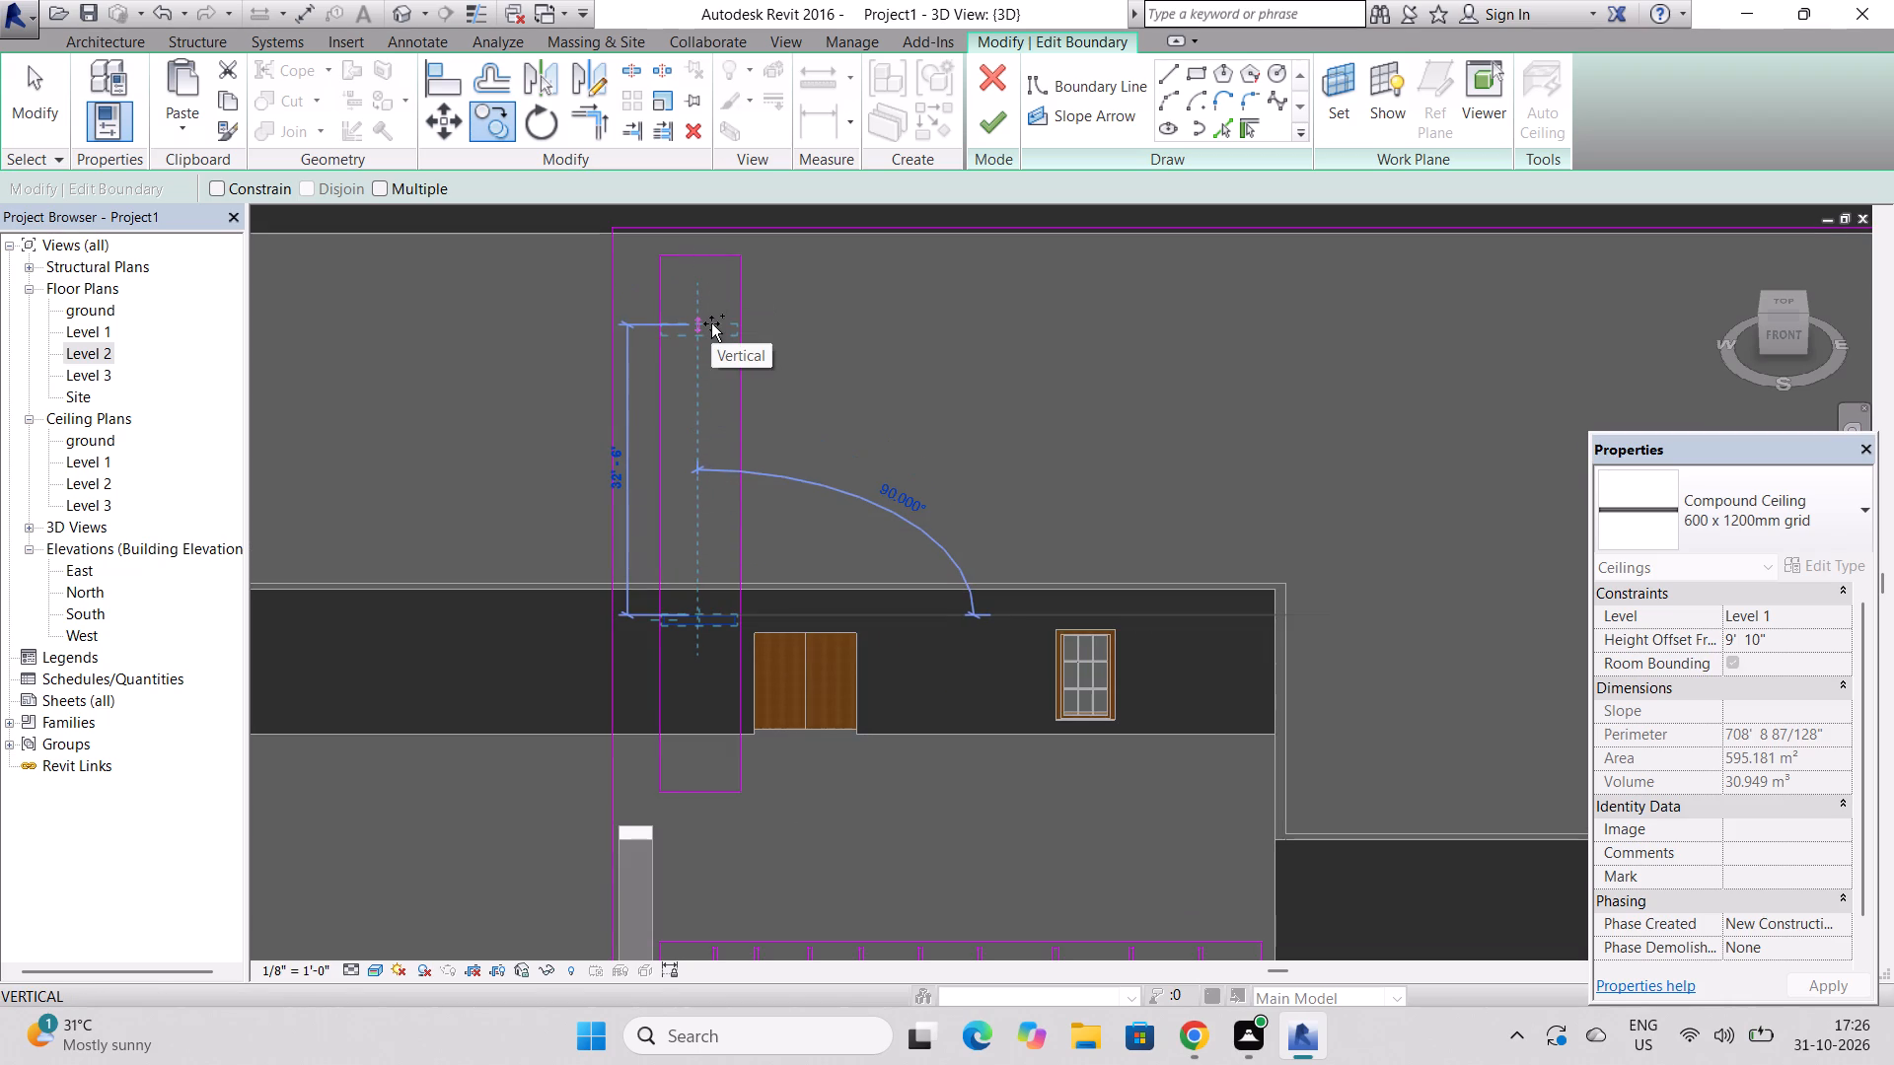
pyautogui.click(711, 323)
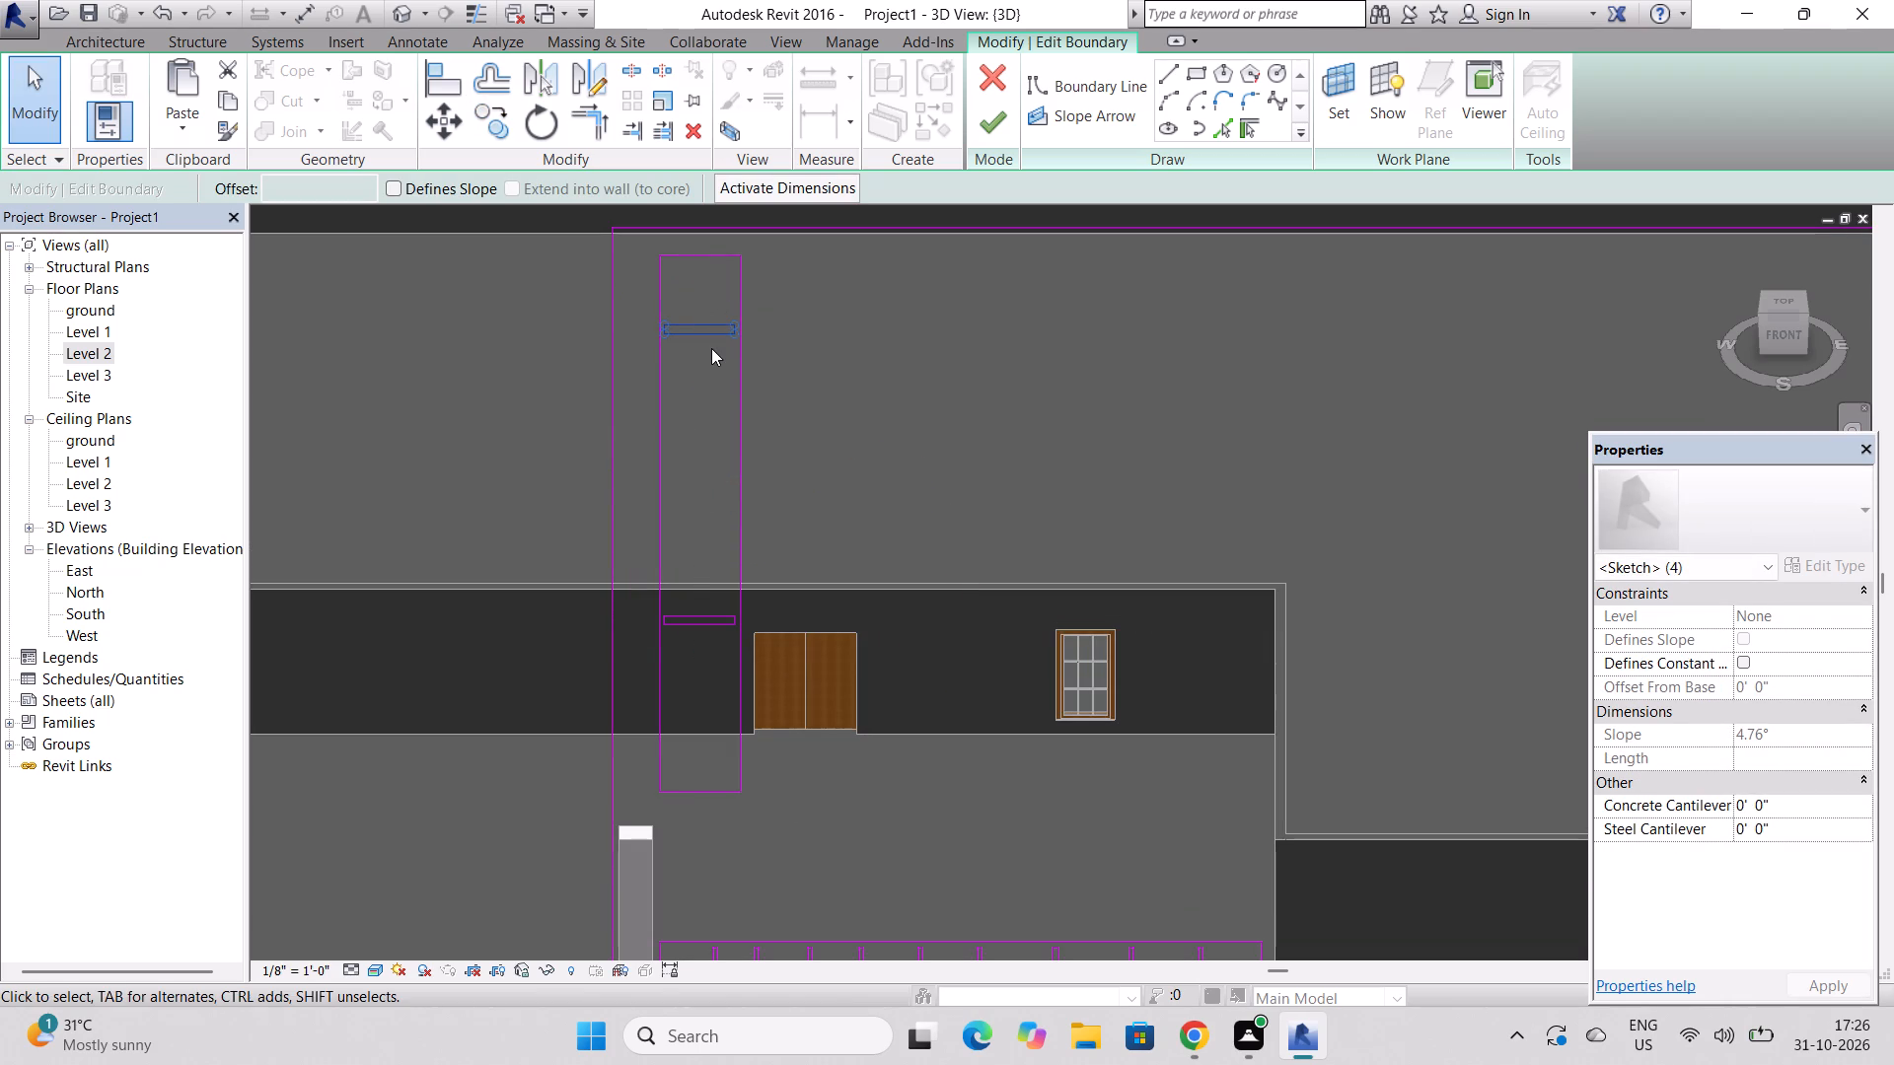
# Copy the far small rectangle three times in succession back toward the original, about 8' apart, each from the latest copy.
pyautogui.write('cop')
pyautogui.press('Return')
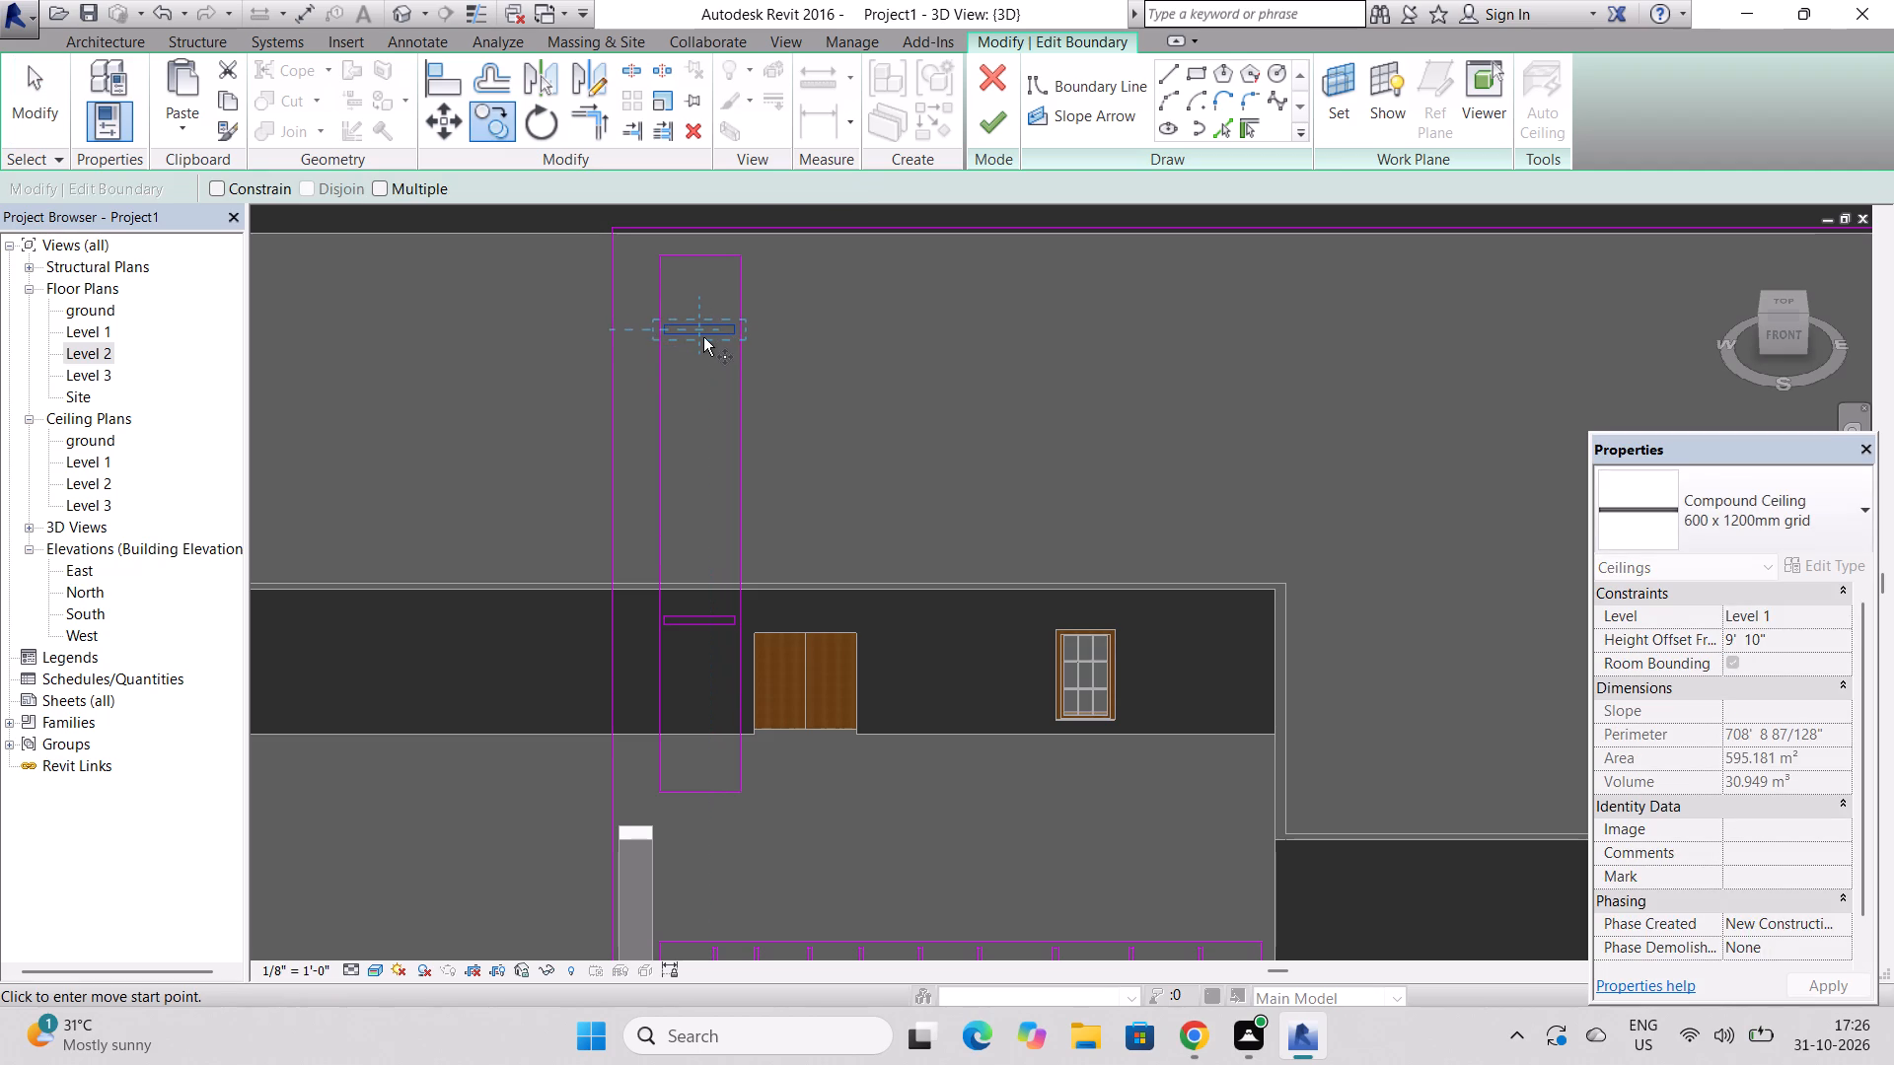
pyautogui.click(702, 324)
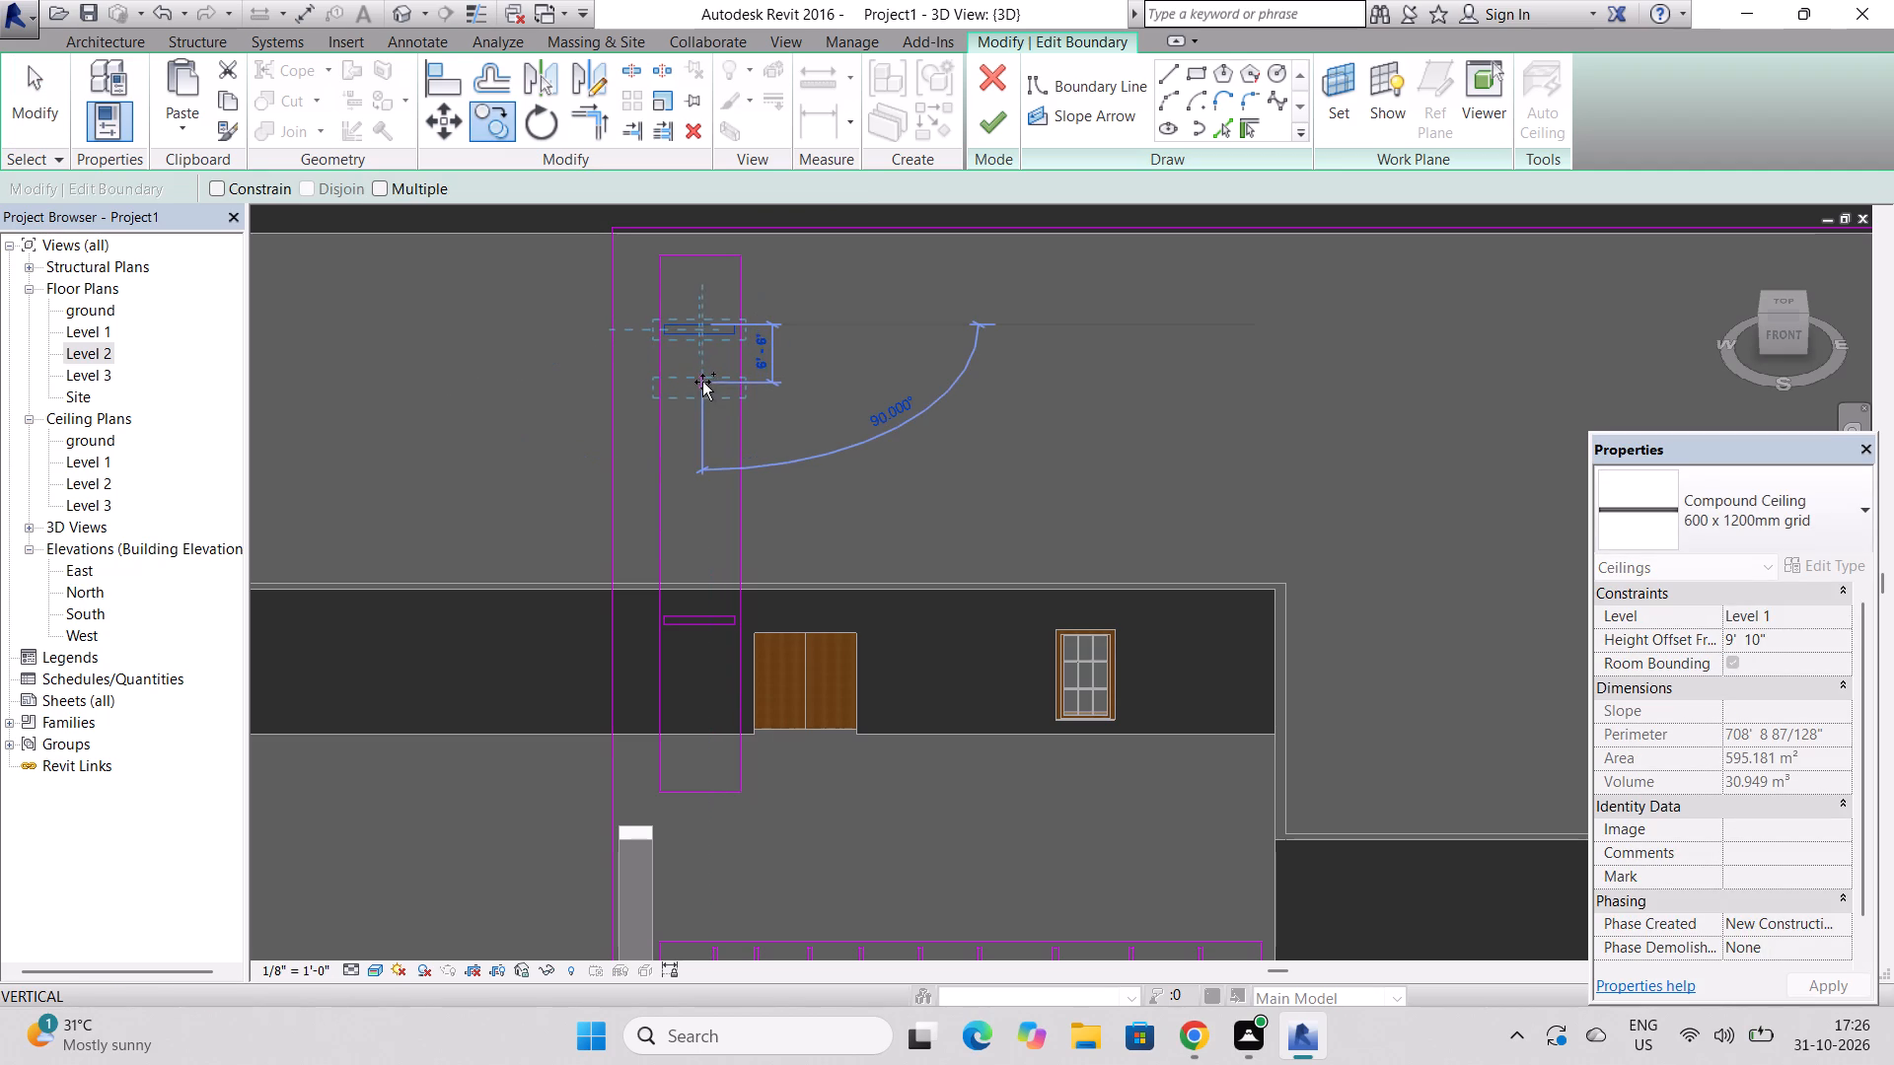
pyautogui.scroll(4, 696, 392)
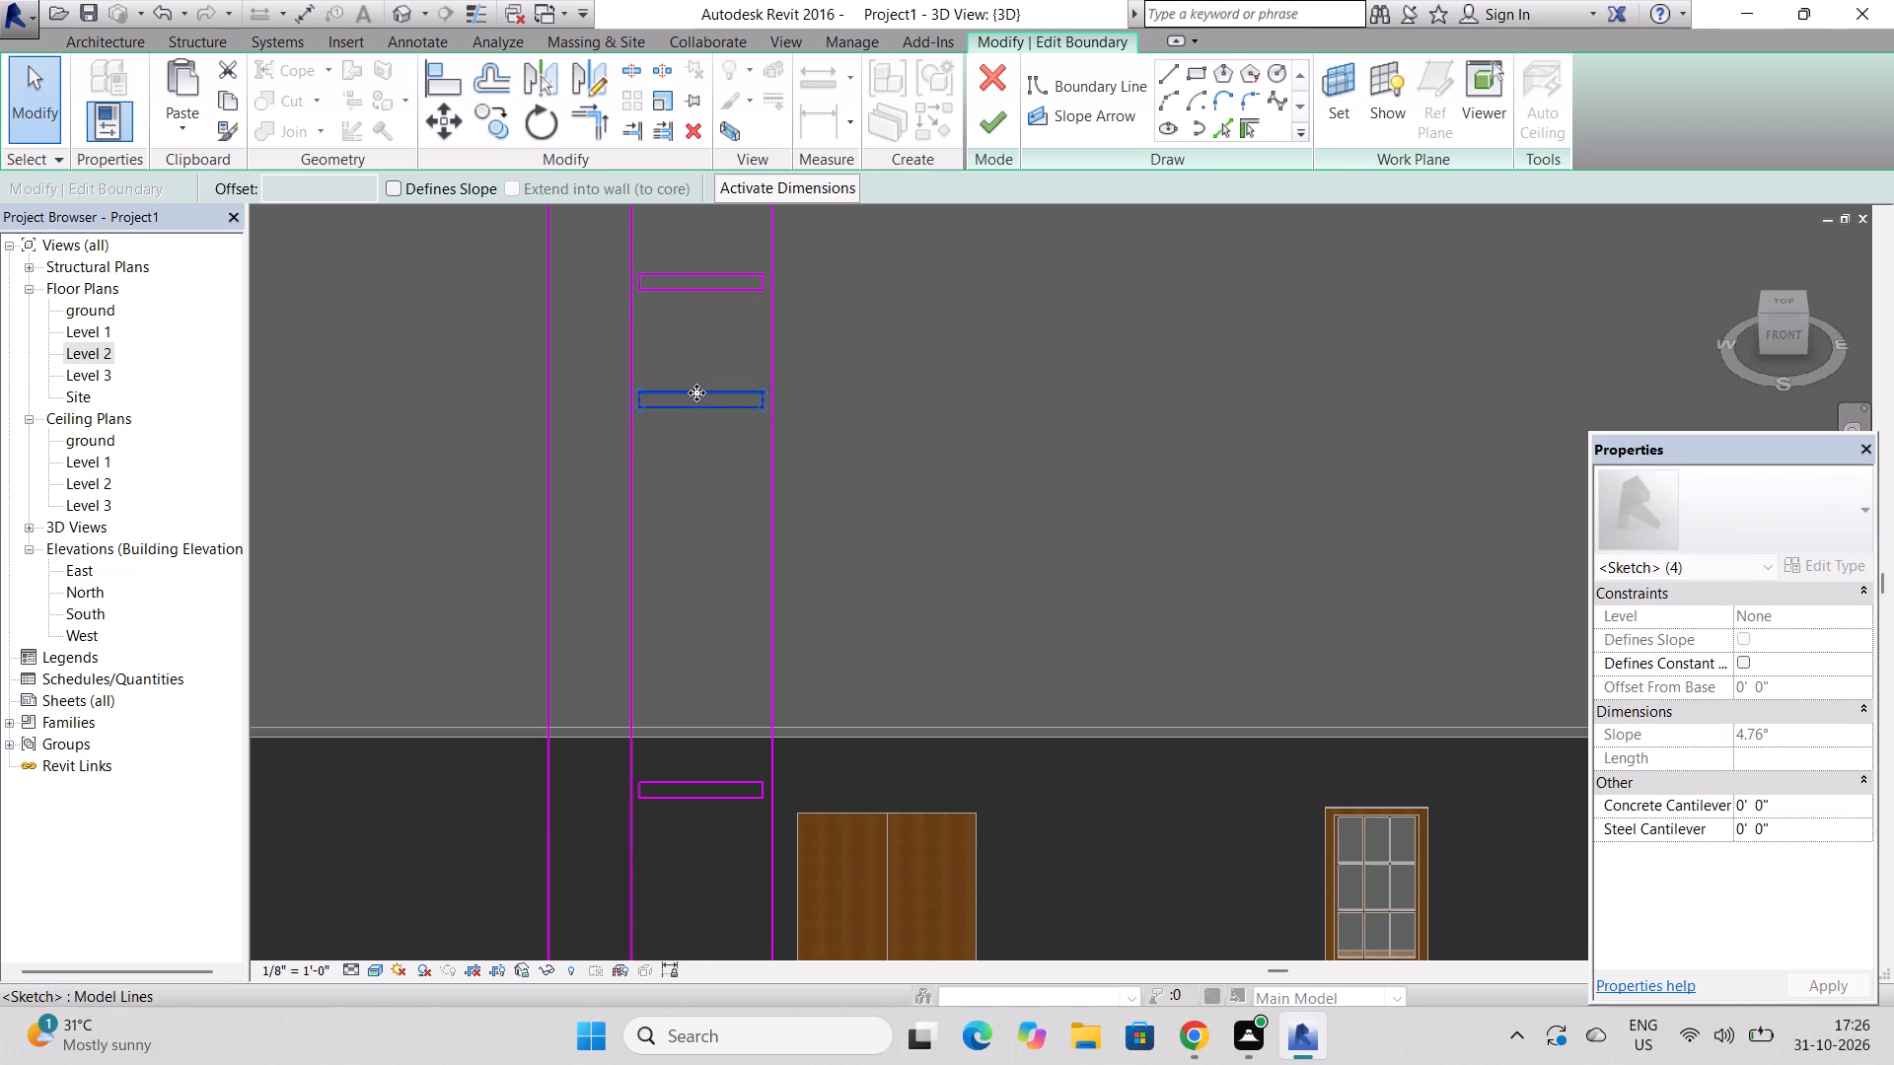
pyautogui.write('cop')
pyautogui.press('Return')
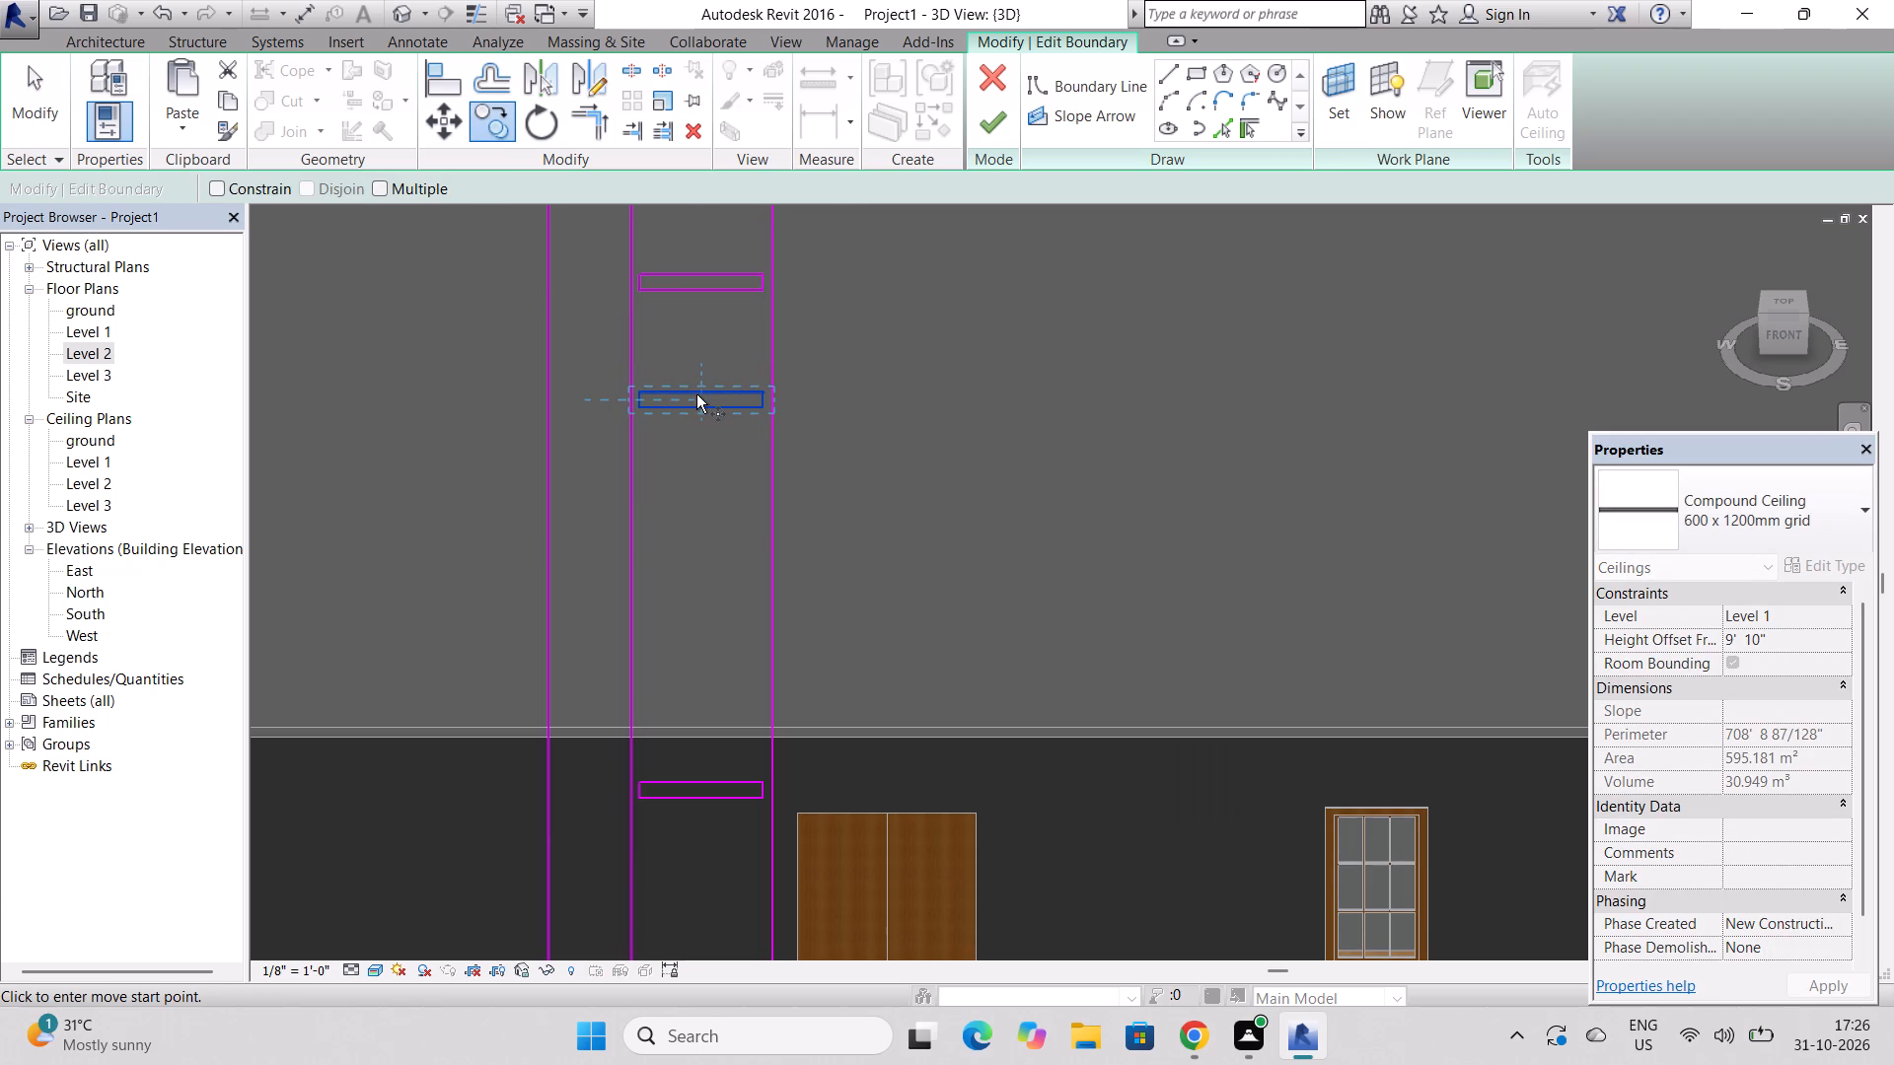
pyautogui.click(696, 394)
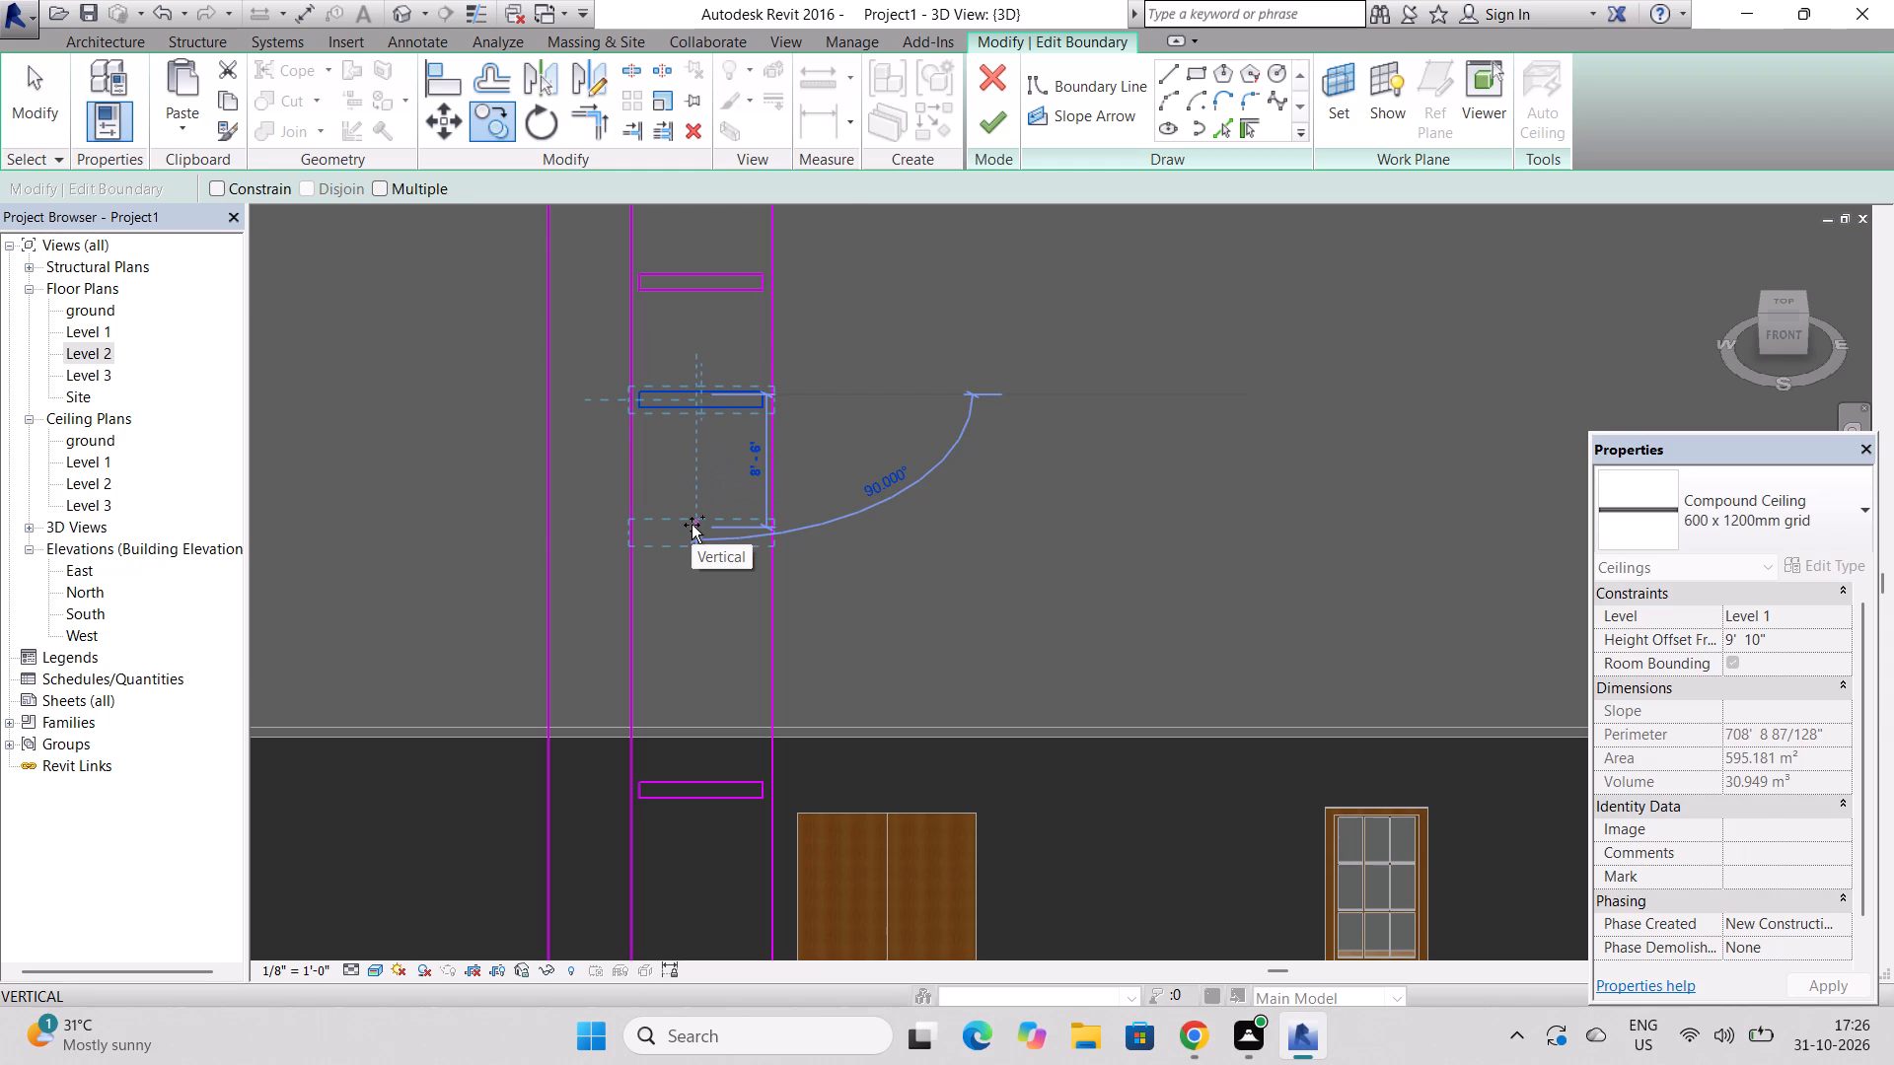
pyautogui.write('cop')
pyautogui.press('Return')
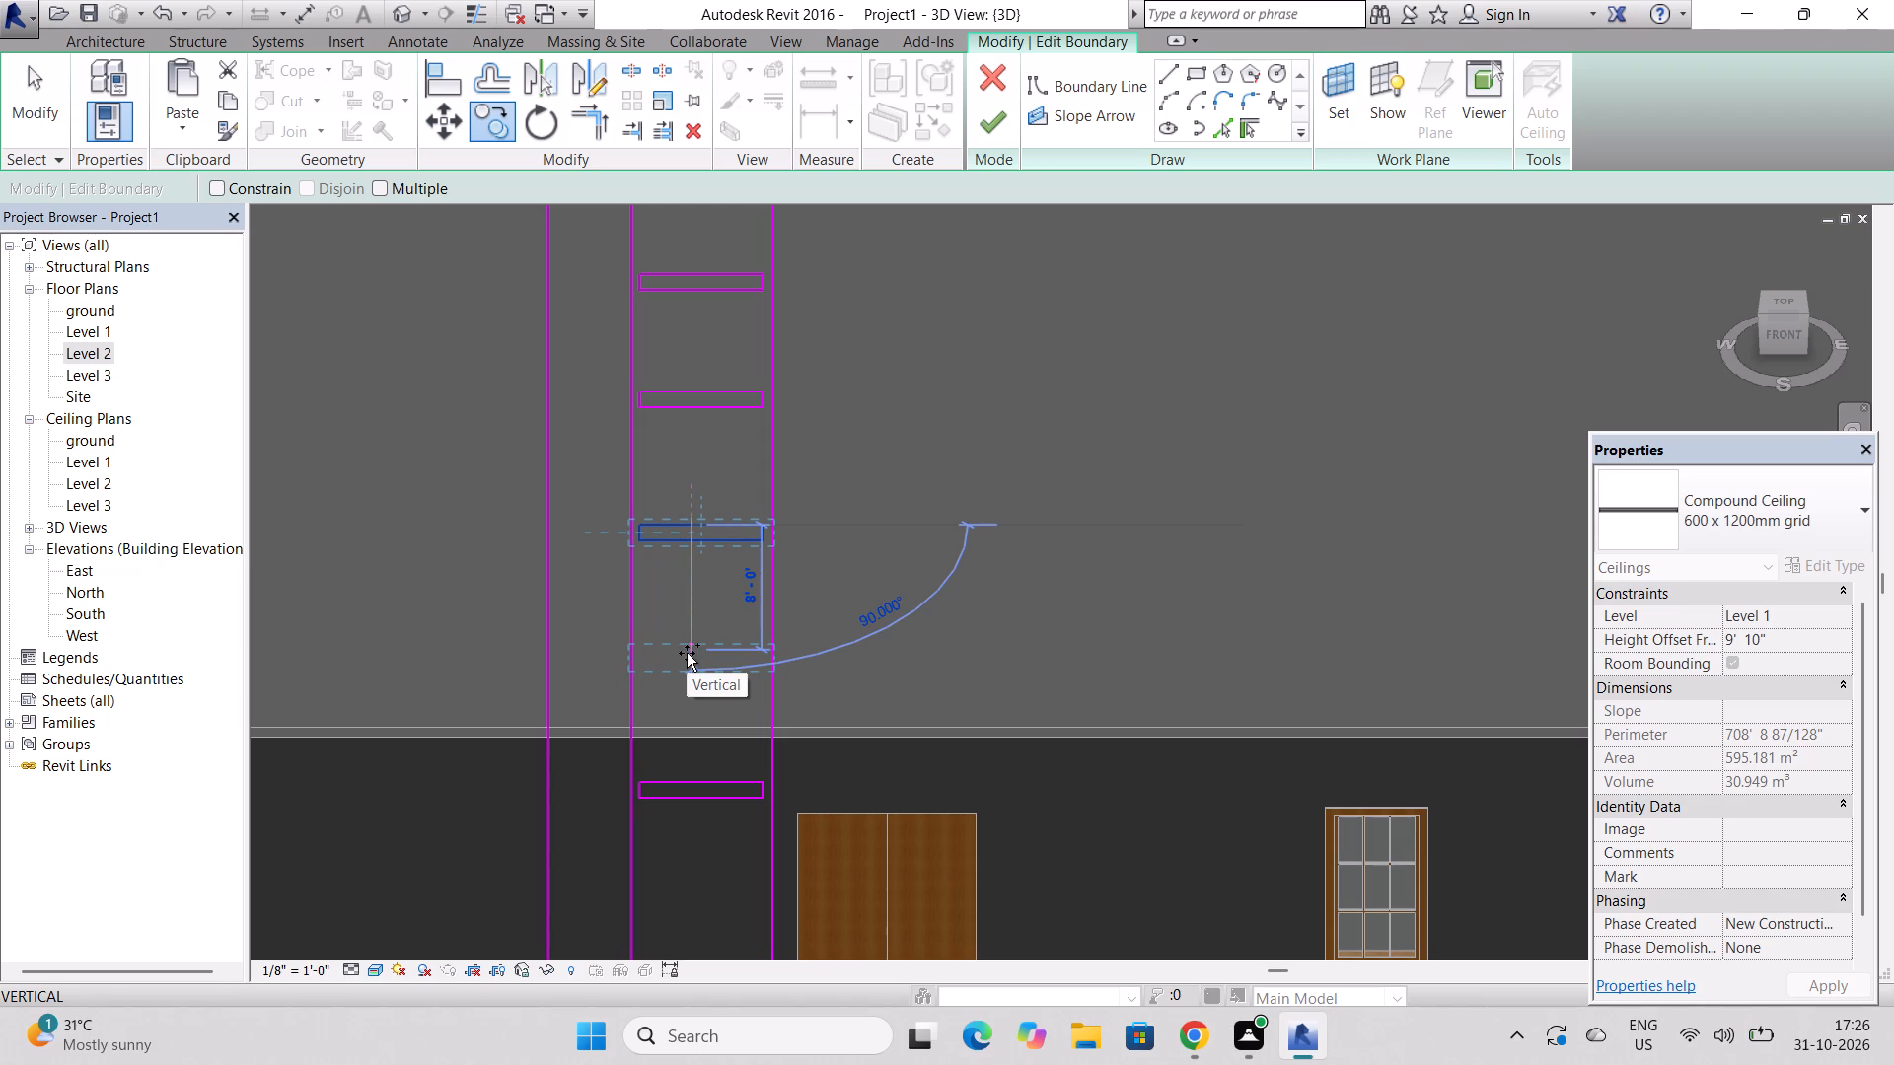
pyautogui.click(687, 665)
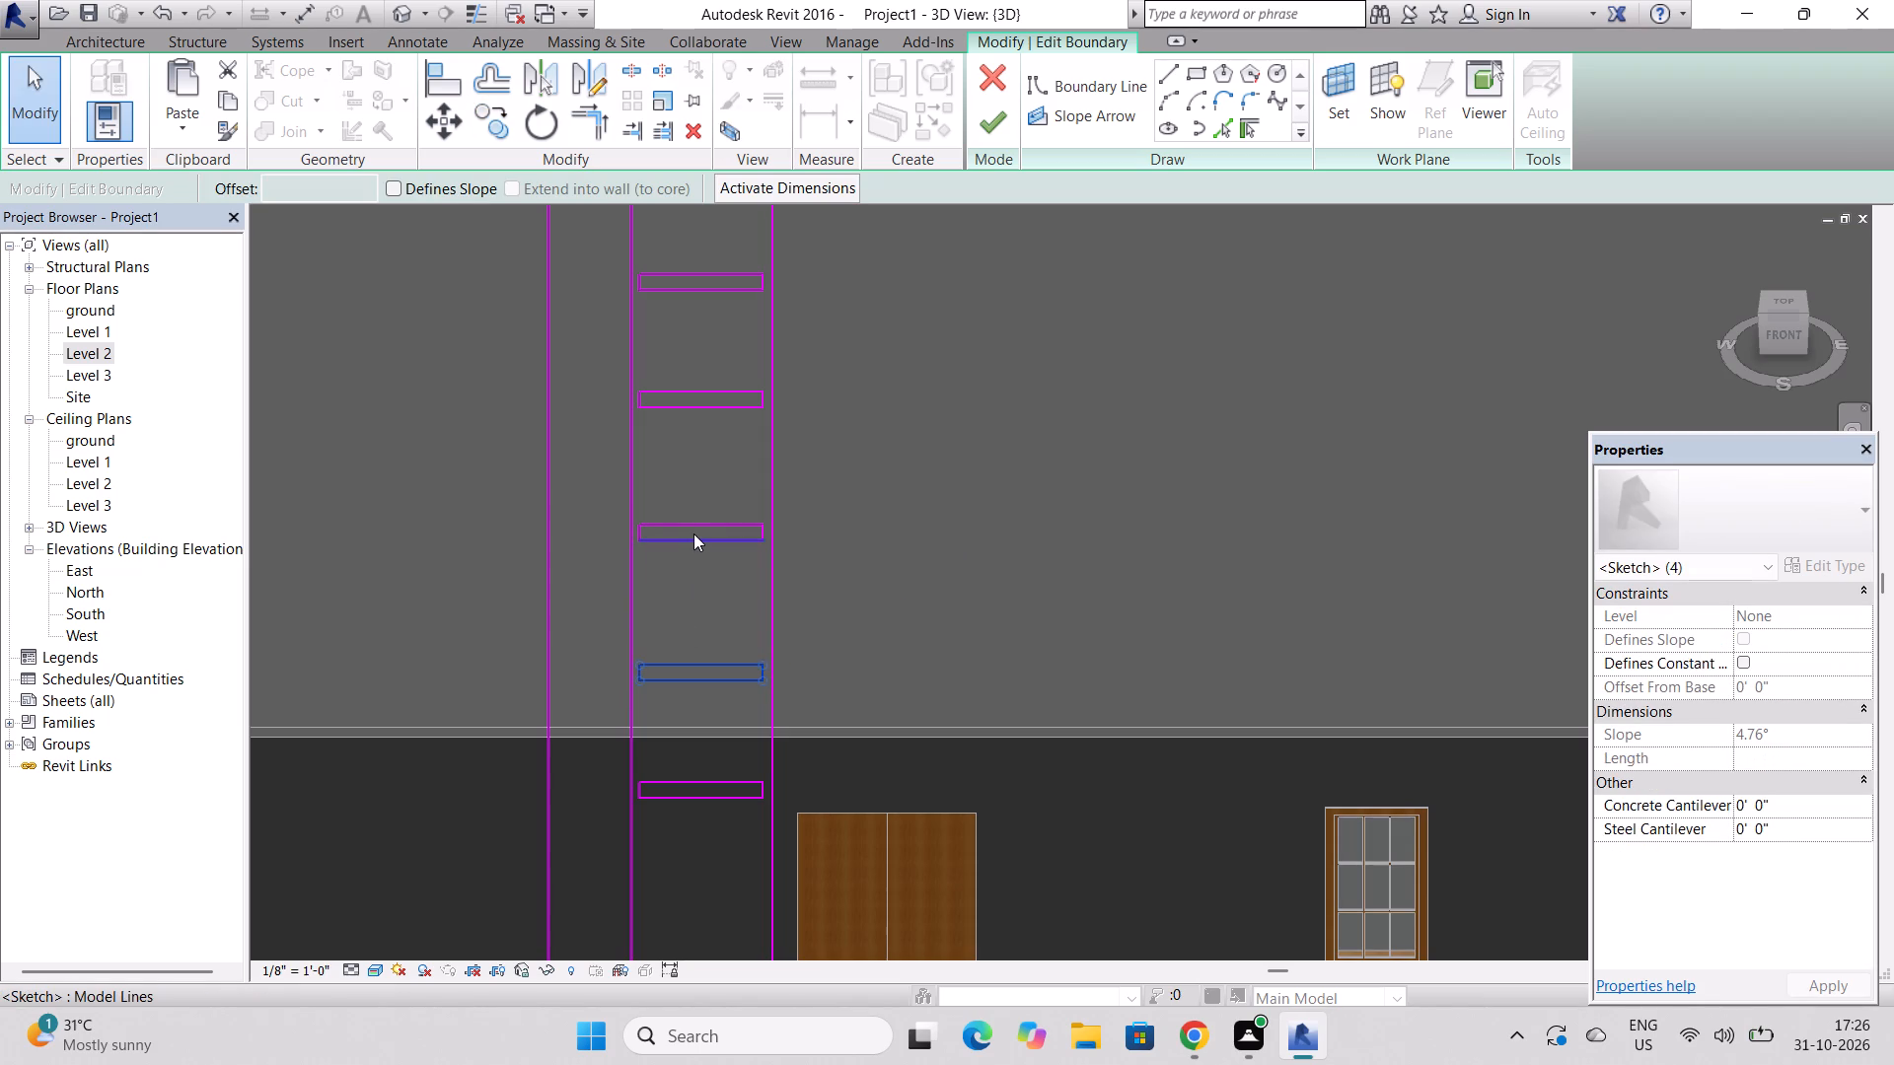
# Copy all four lines of the original small rectangle straight along the long opening toward its near end, matching the row's spacing.
pyautogui.scroll(-4, 693, 533)
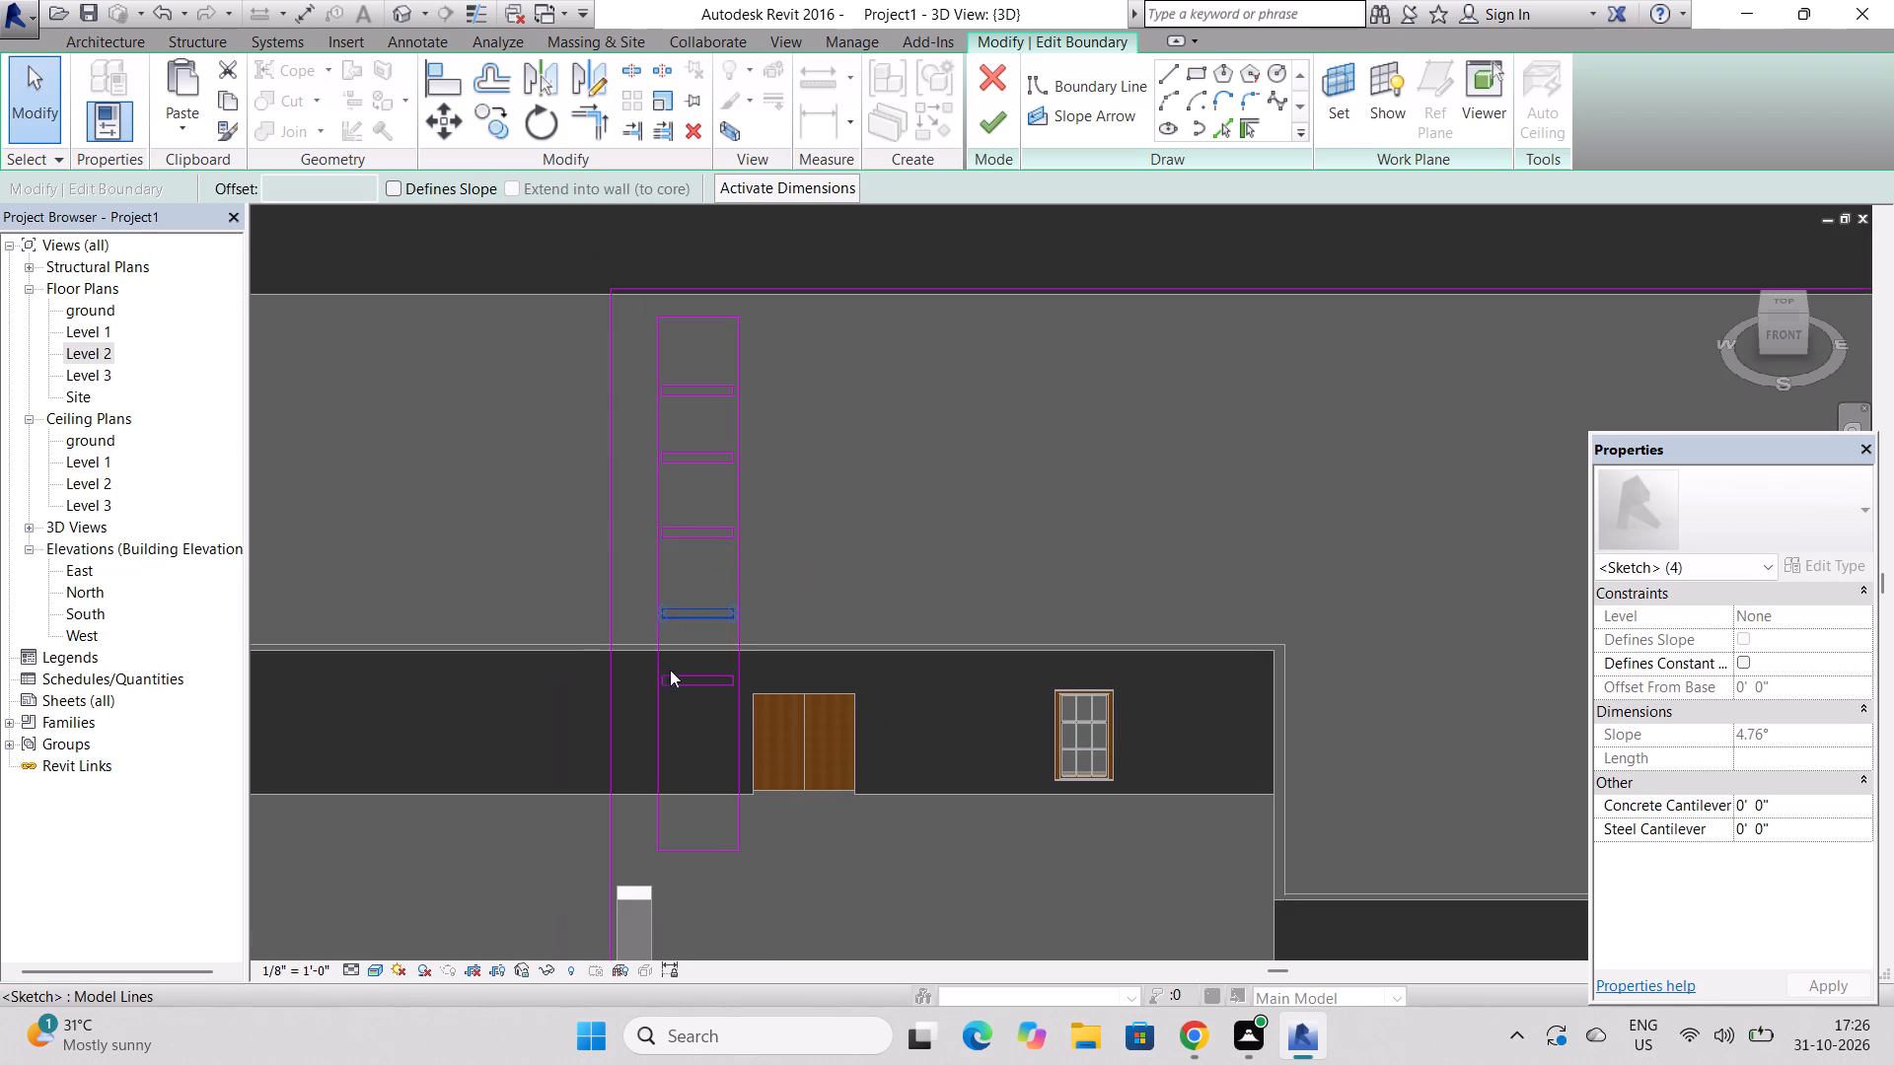
pyautogui.scroll(5, 732, 743)
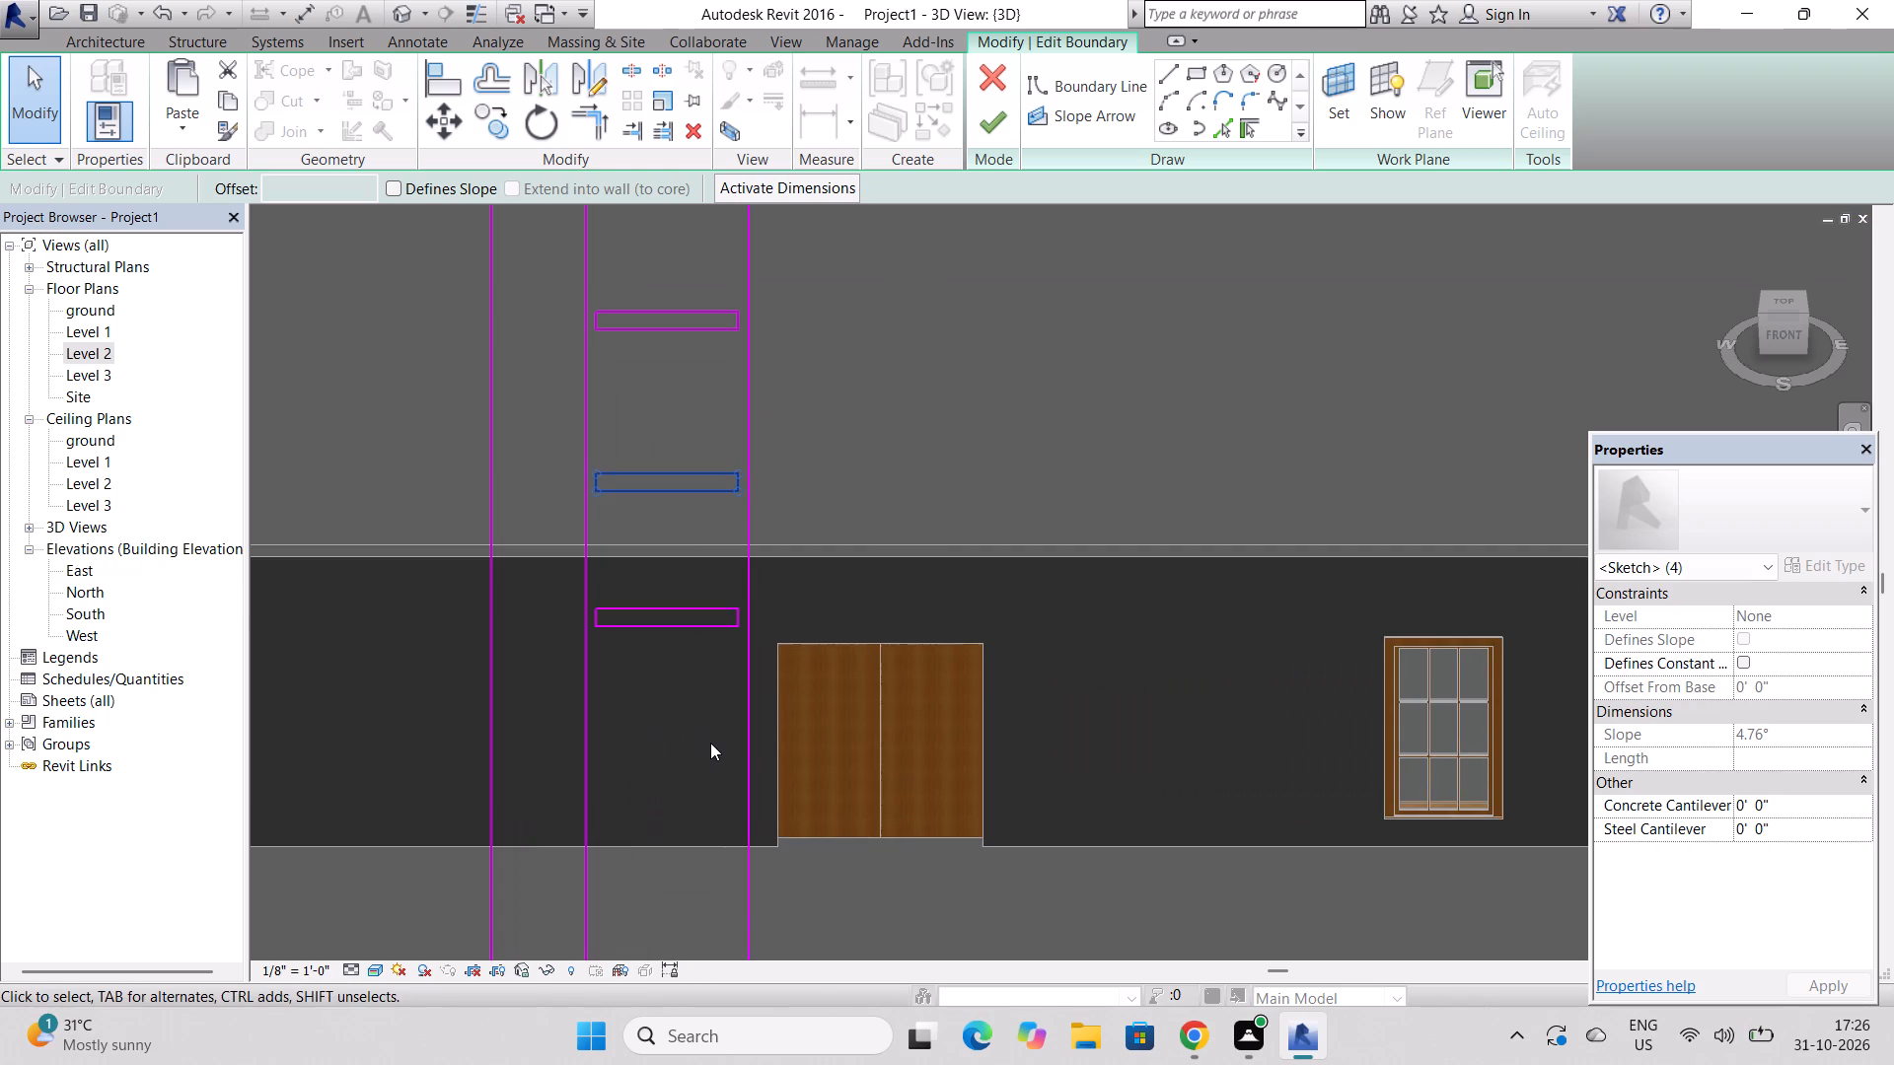
pyautogui.scroll(2, 710, 743)
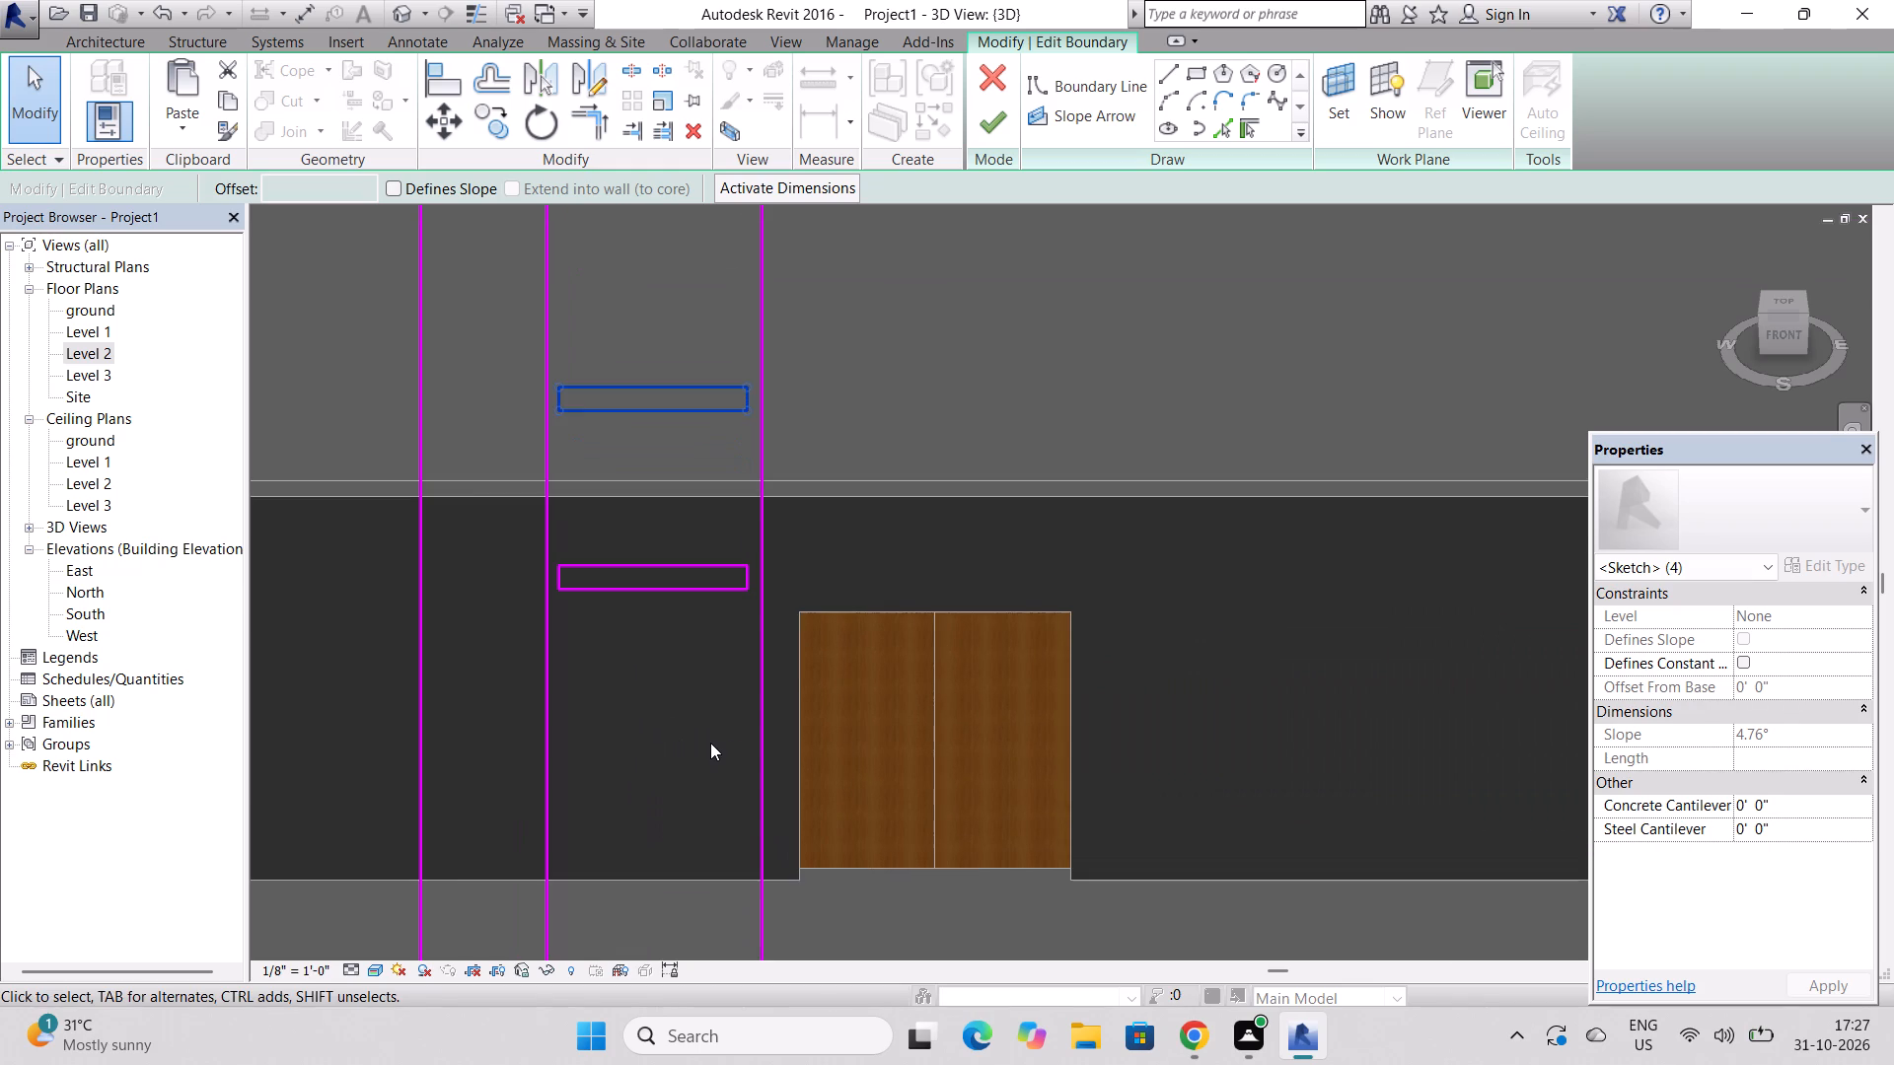
pyautogui.press('Escape')
pyautogui.press('Escape')
pyautogui.press('Escape')
pyautogui.scroll(3, 623, 546)
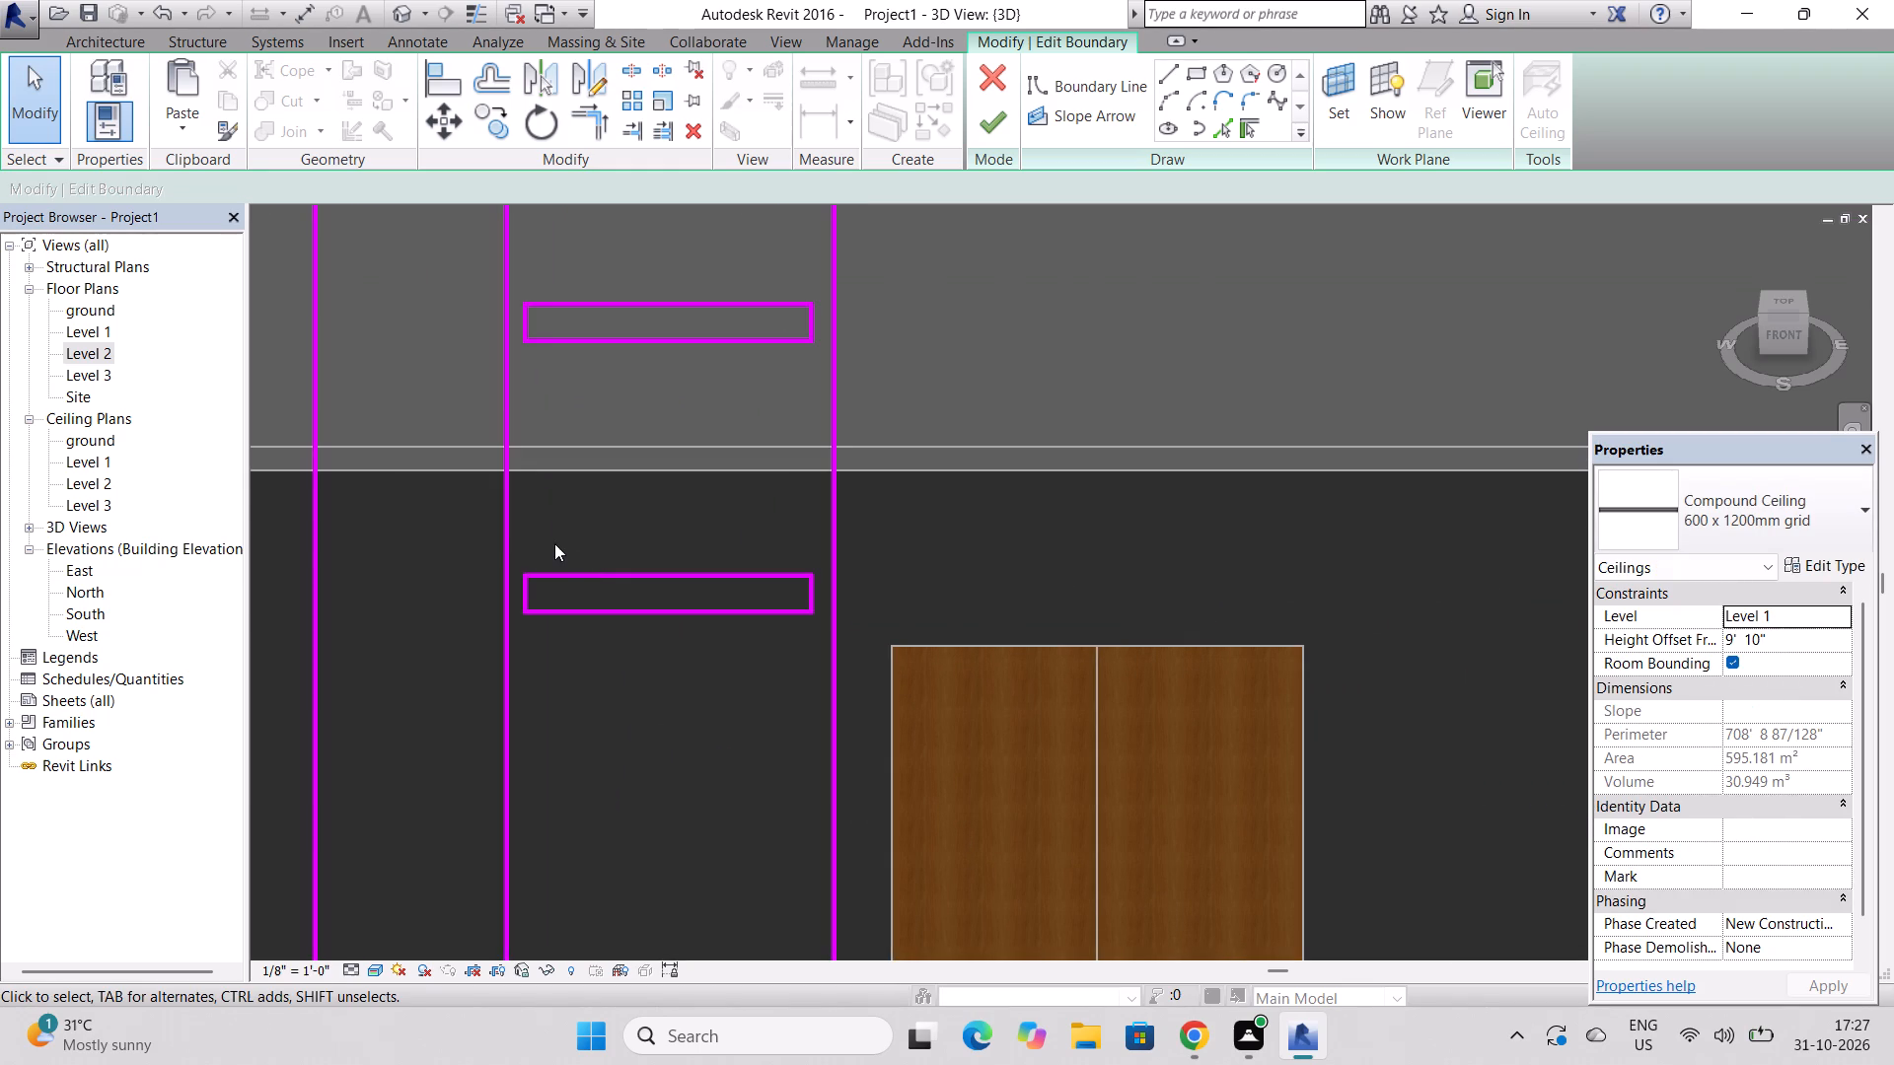
pyautogui.moveTo(518, 557); pyautogui.dragTo(597, 653)
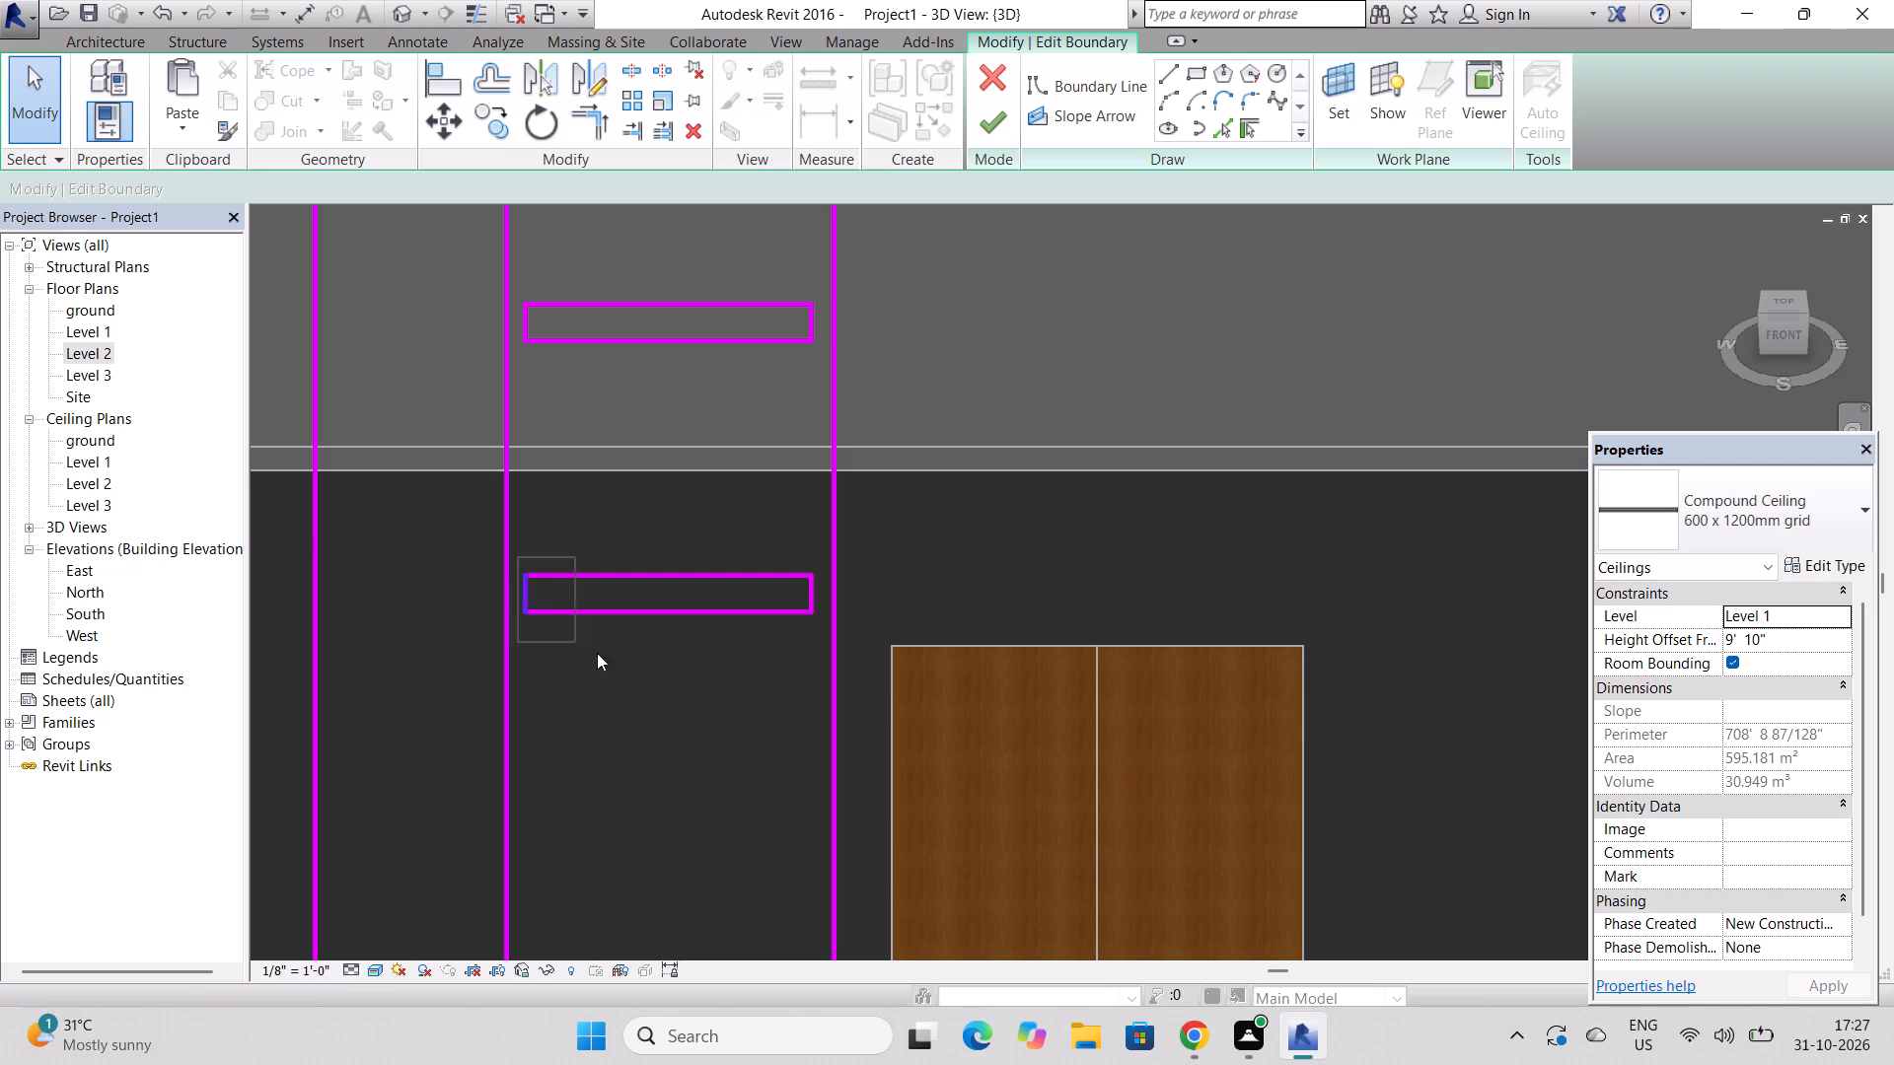
pyautogui.moveTo(597, 653); pyautogui.dragTo(815, 660)
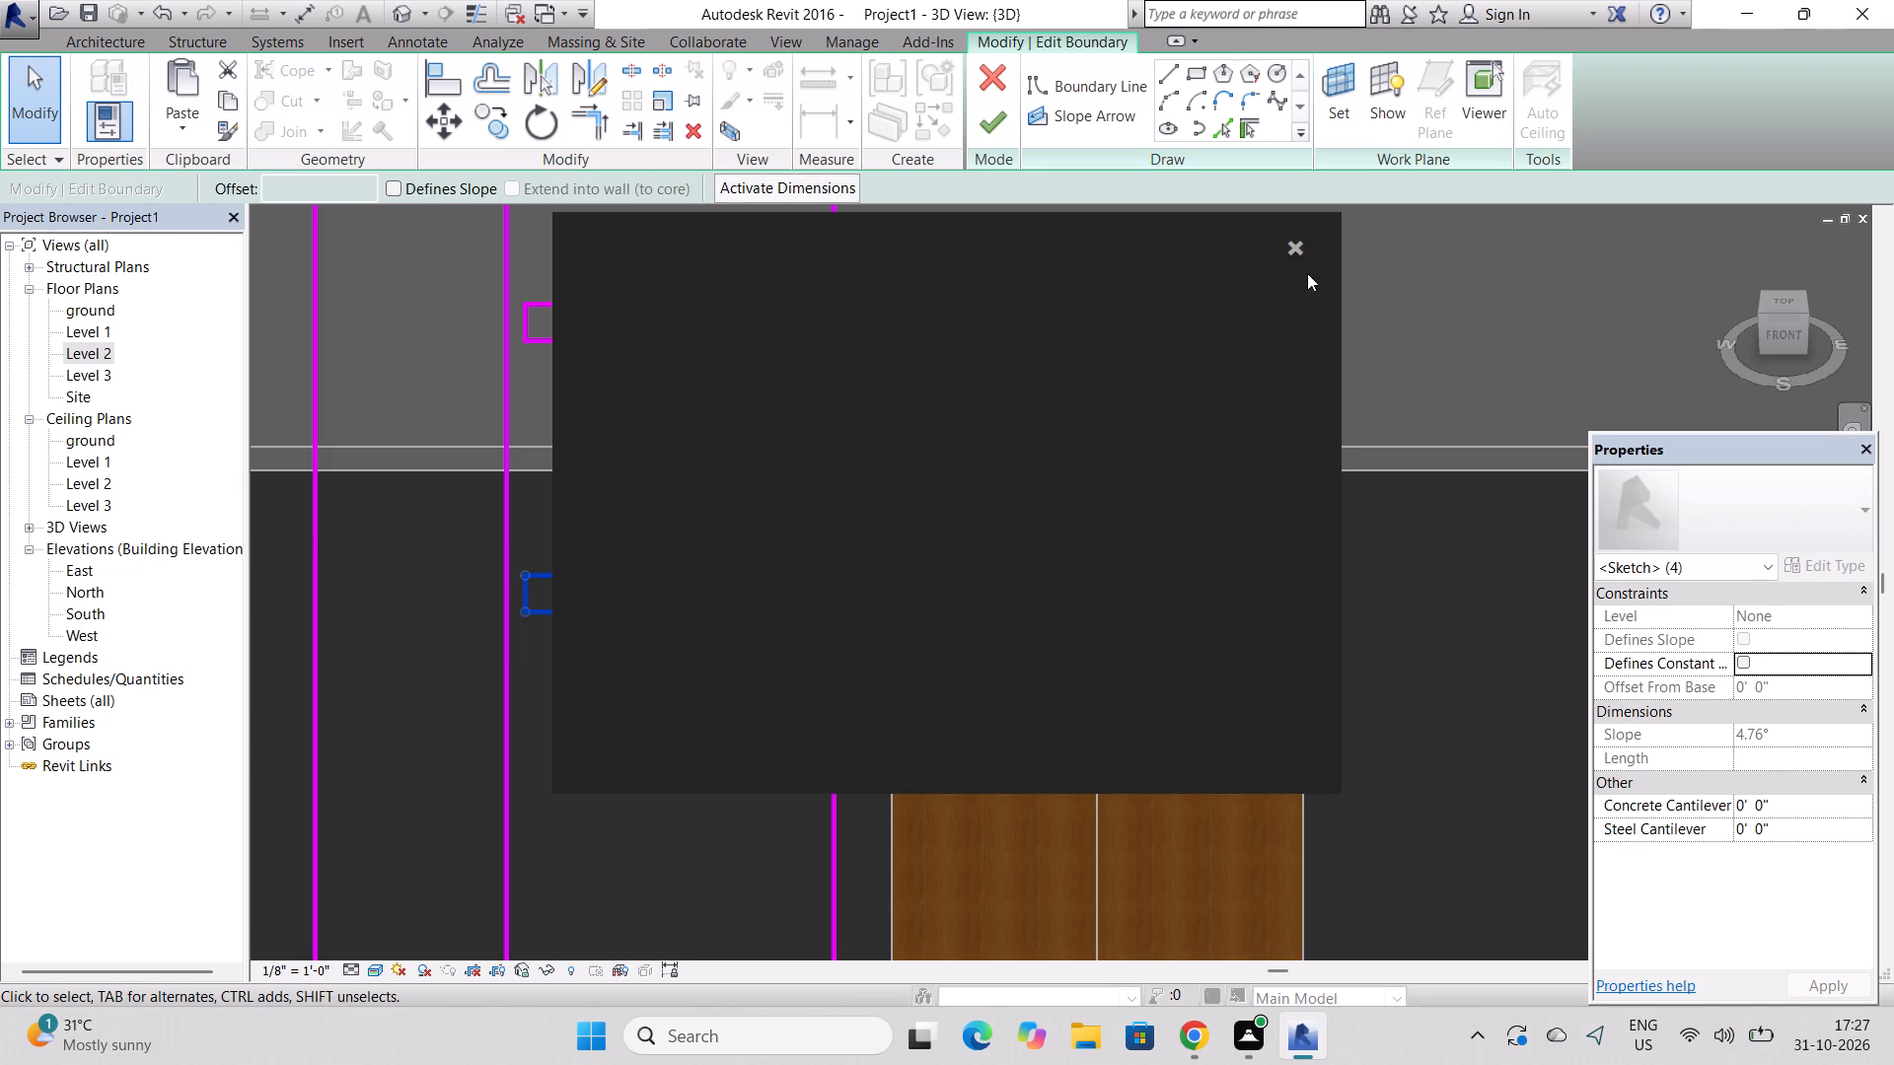
pyautogui.click(1296, 238)
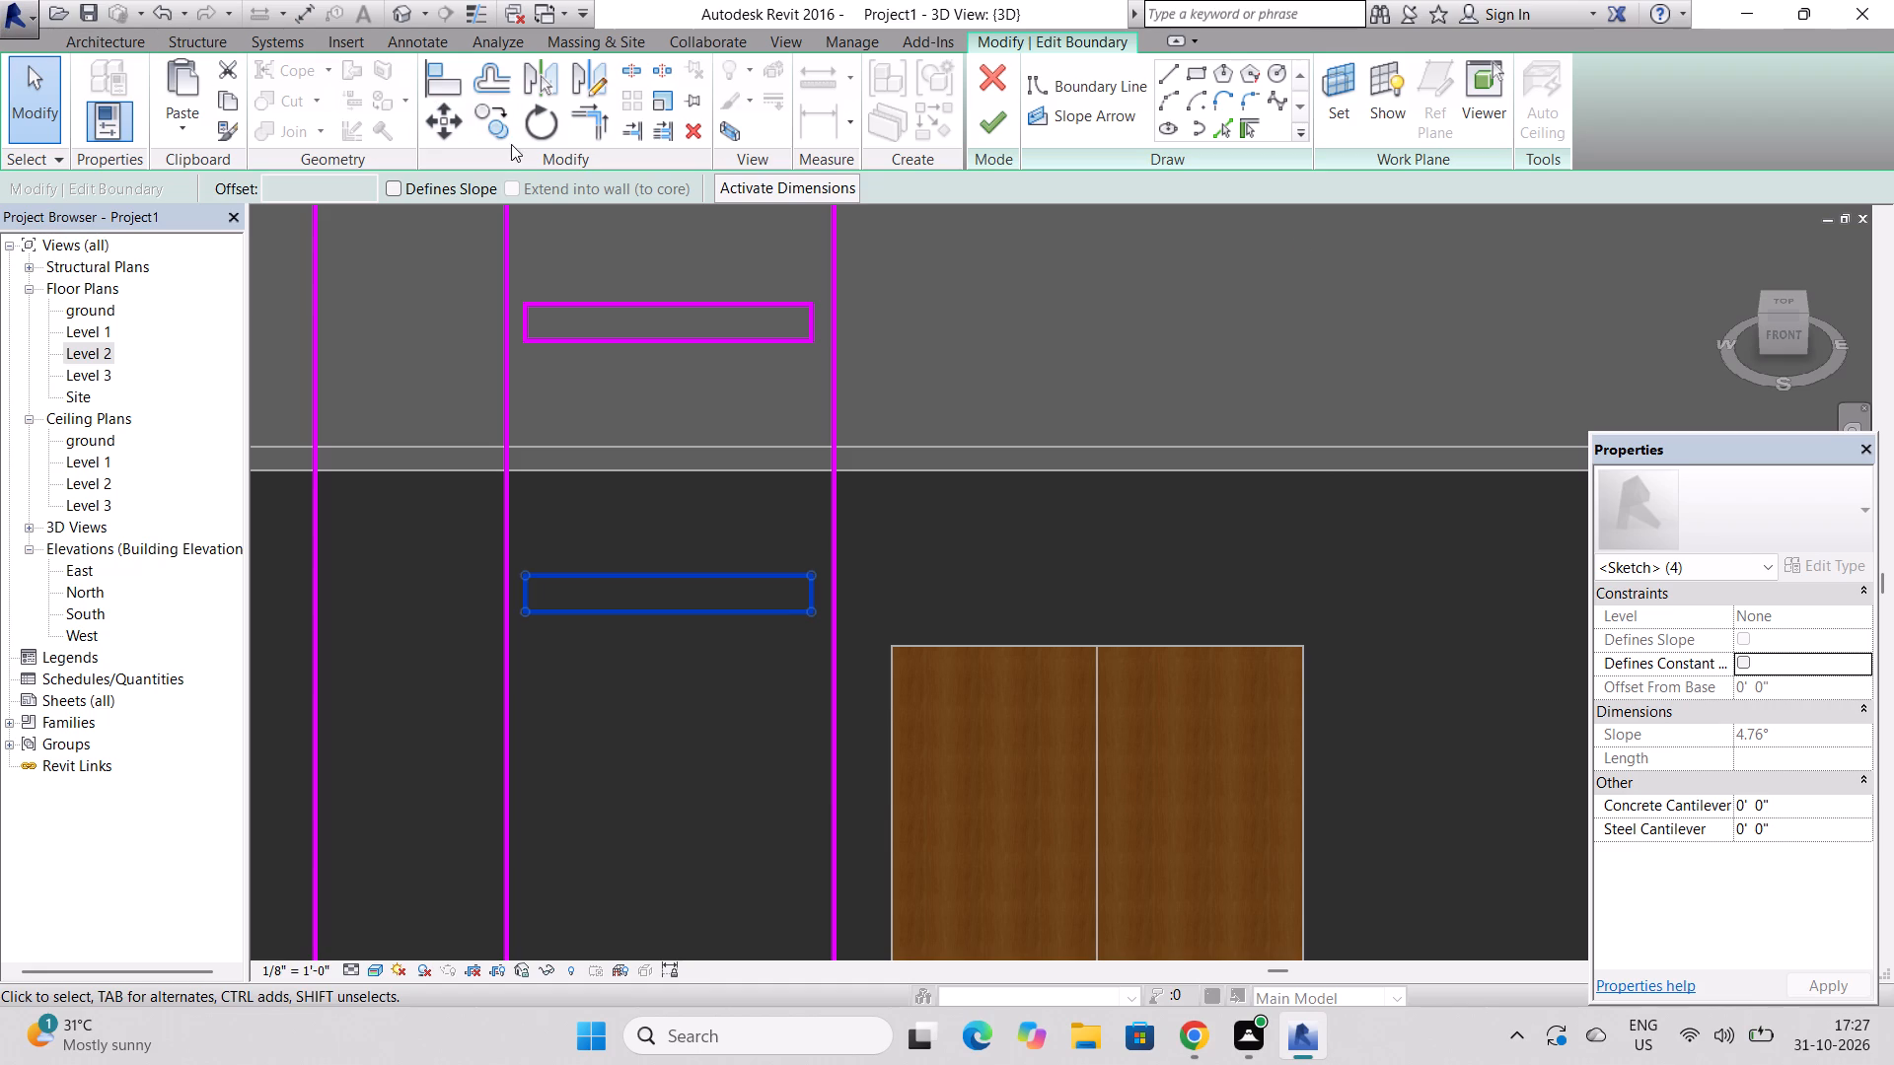
pyautogui.click(500, 115)
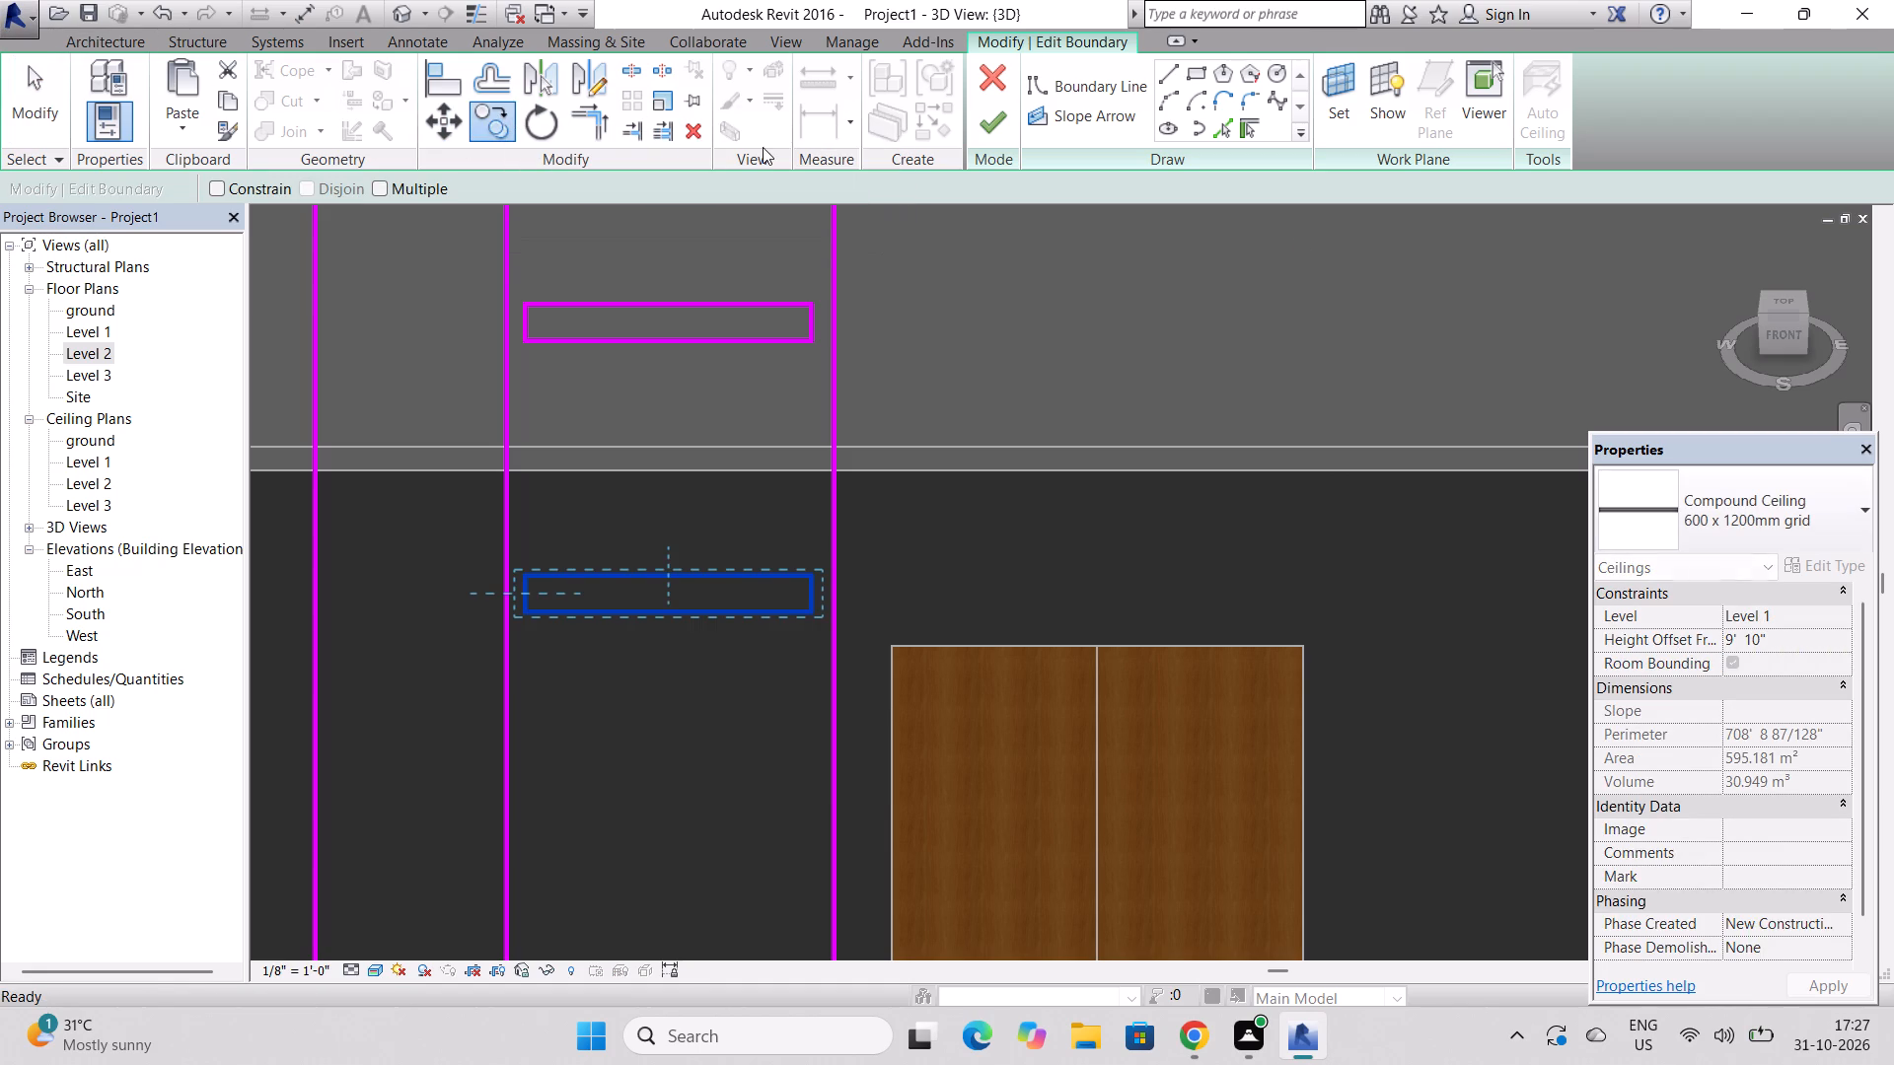
pyautogui.scroll(-4, 763, 147)
pyautogui.scroll(-4, 726, 256)
pyautogui.scroll(-3, 698, 354)
pyautogui.scroll(1, 696, 466)
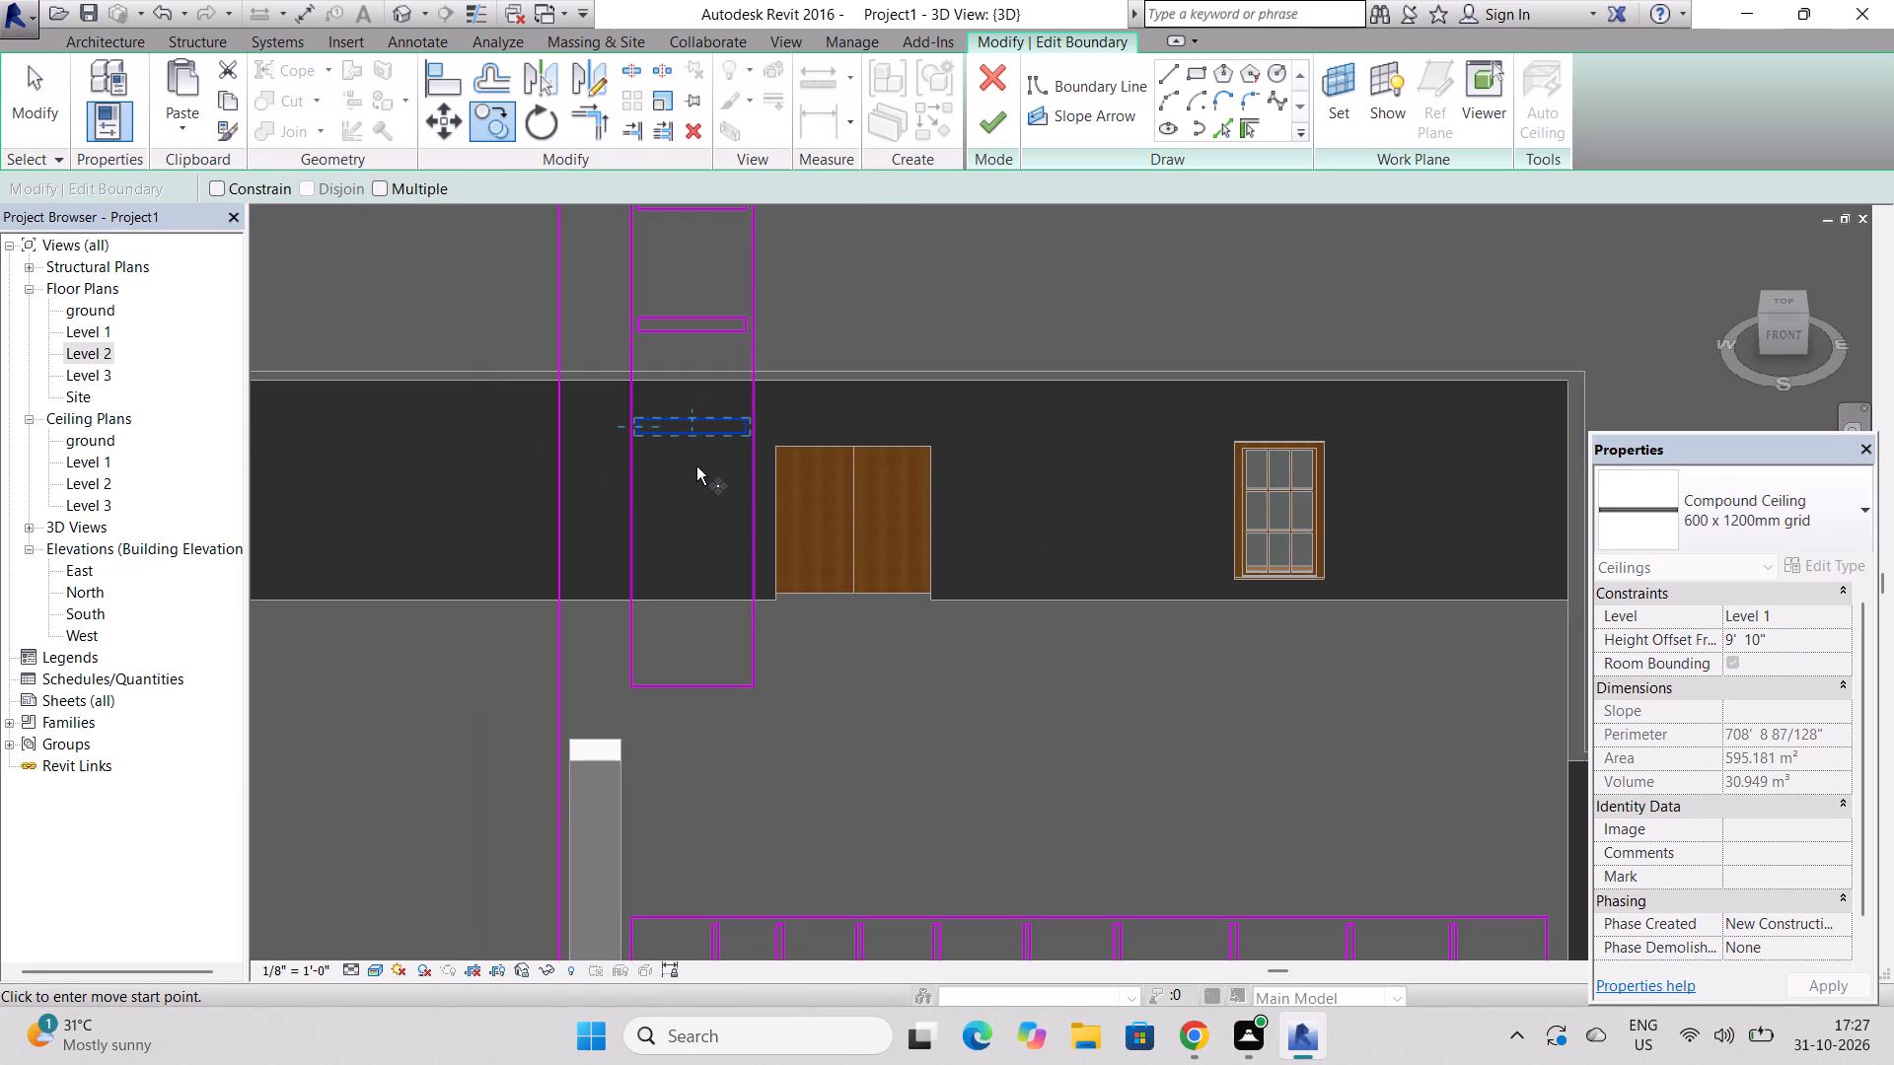
pyautogui.click(693, 412)
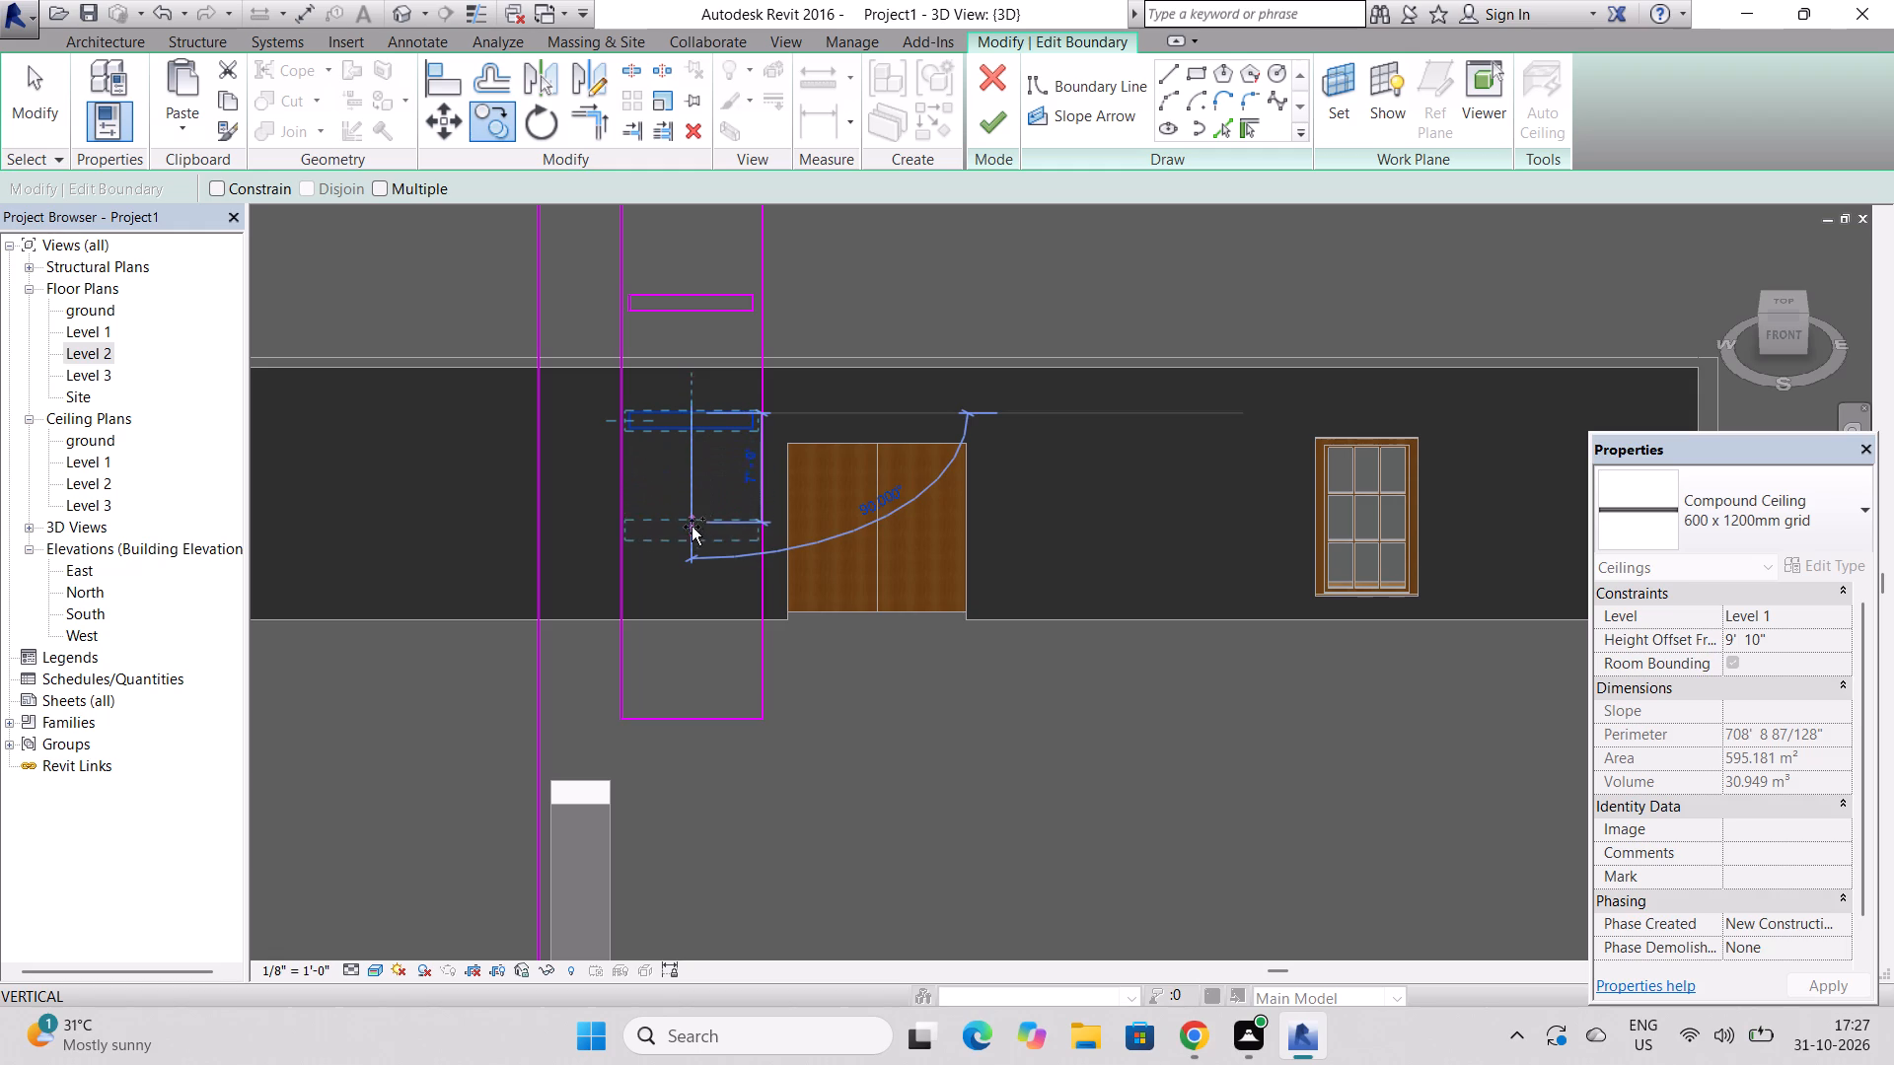
pyautogui.click(691, 532)
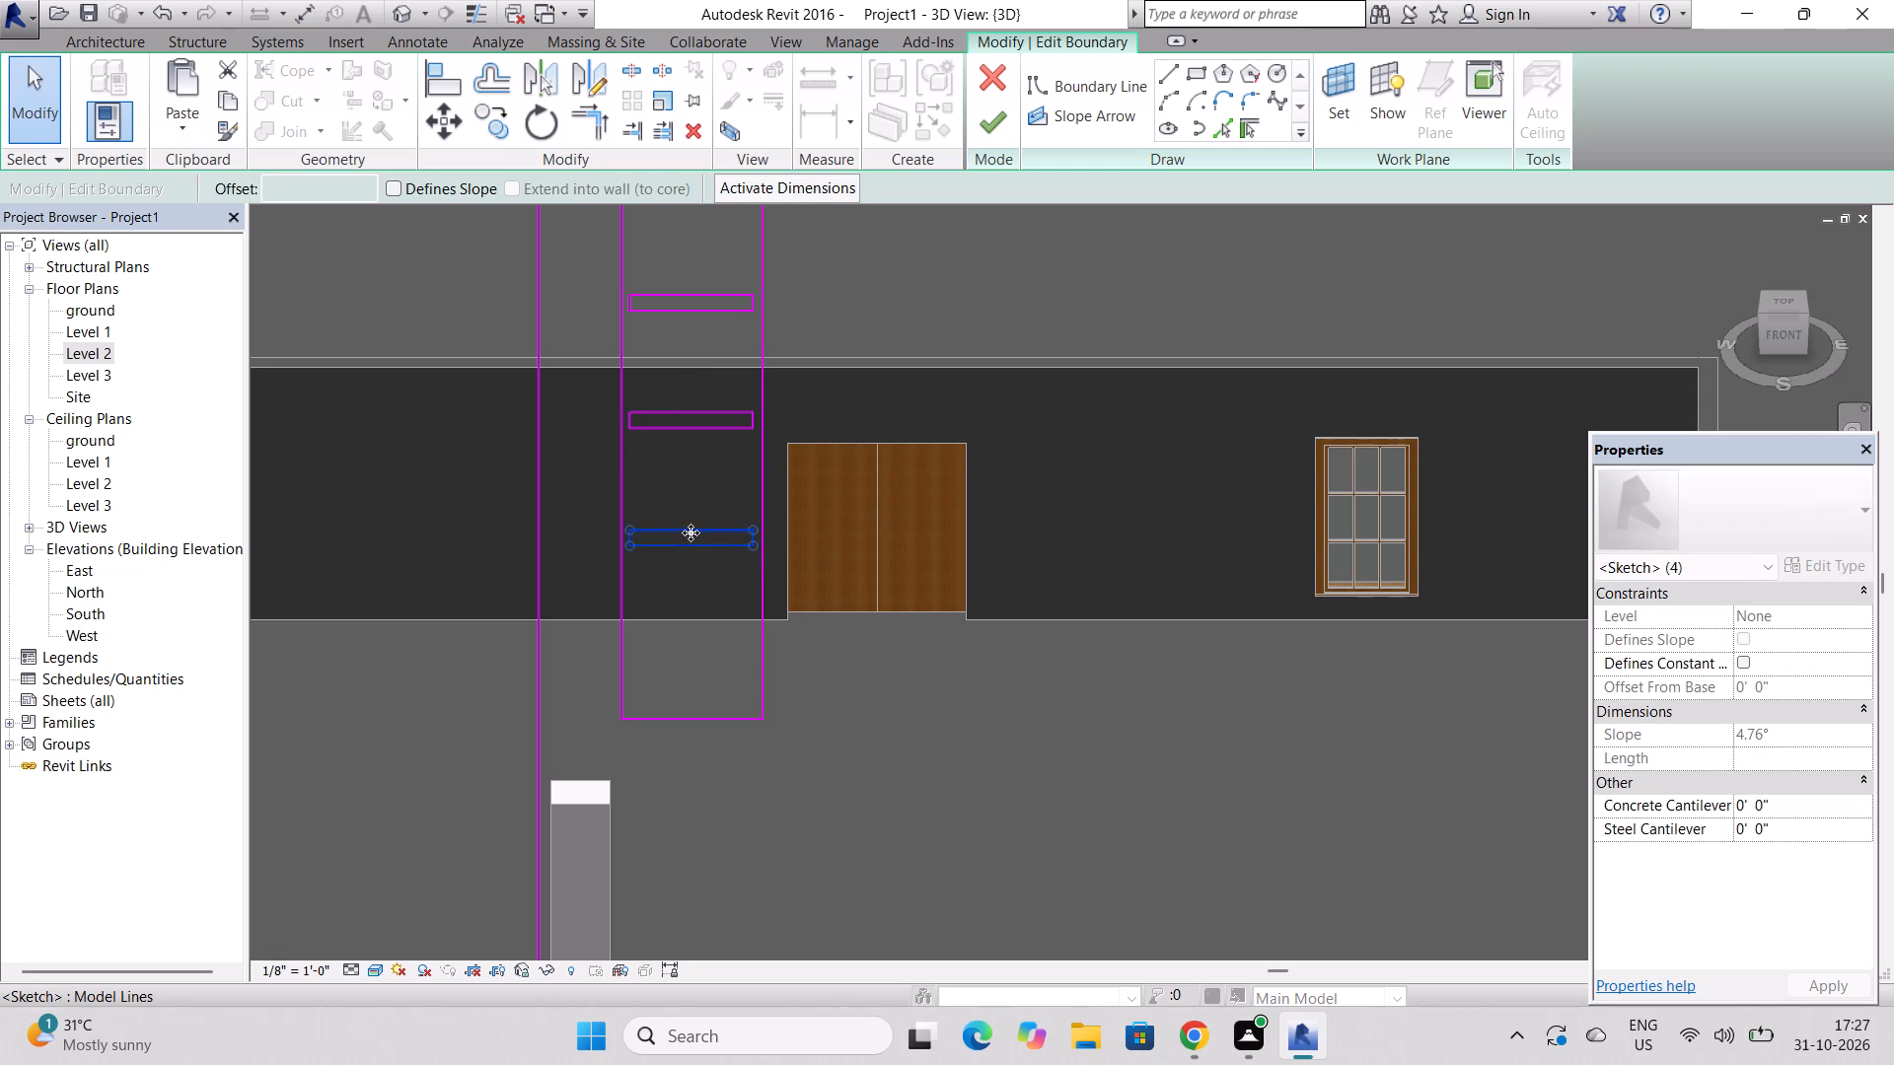
# Copy the newest small rectangle once more toward the near end, placing it just inside the long opening's short end line.
pyautogui.click(512, 133)
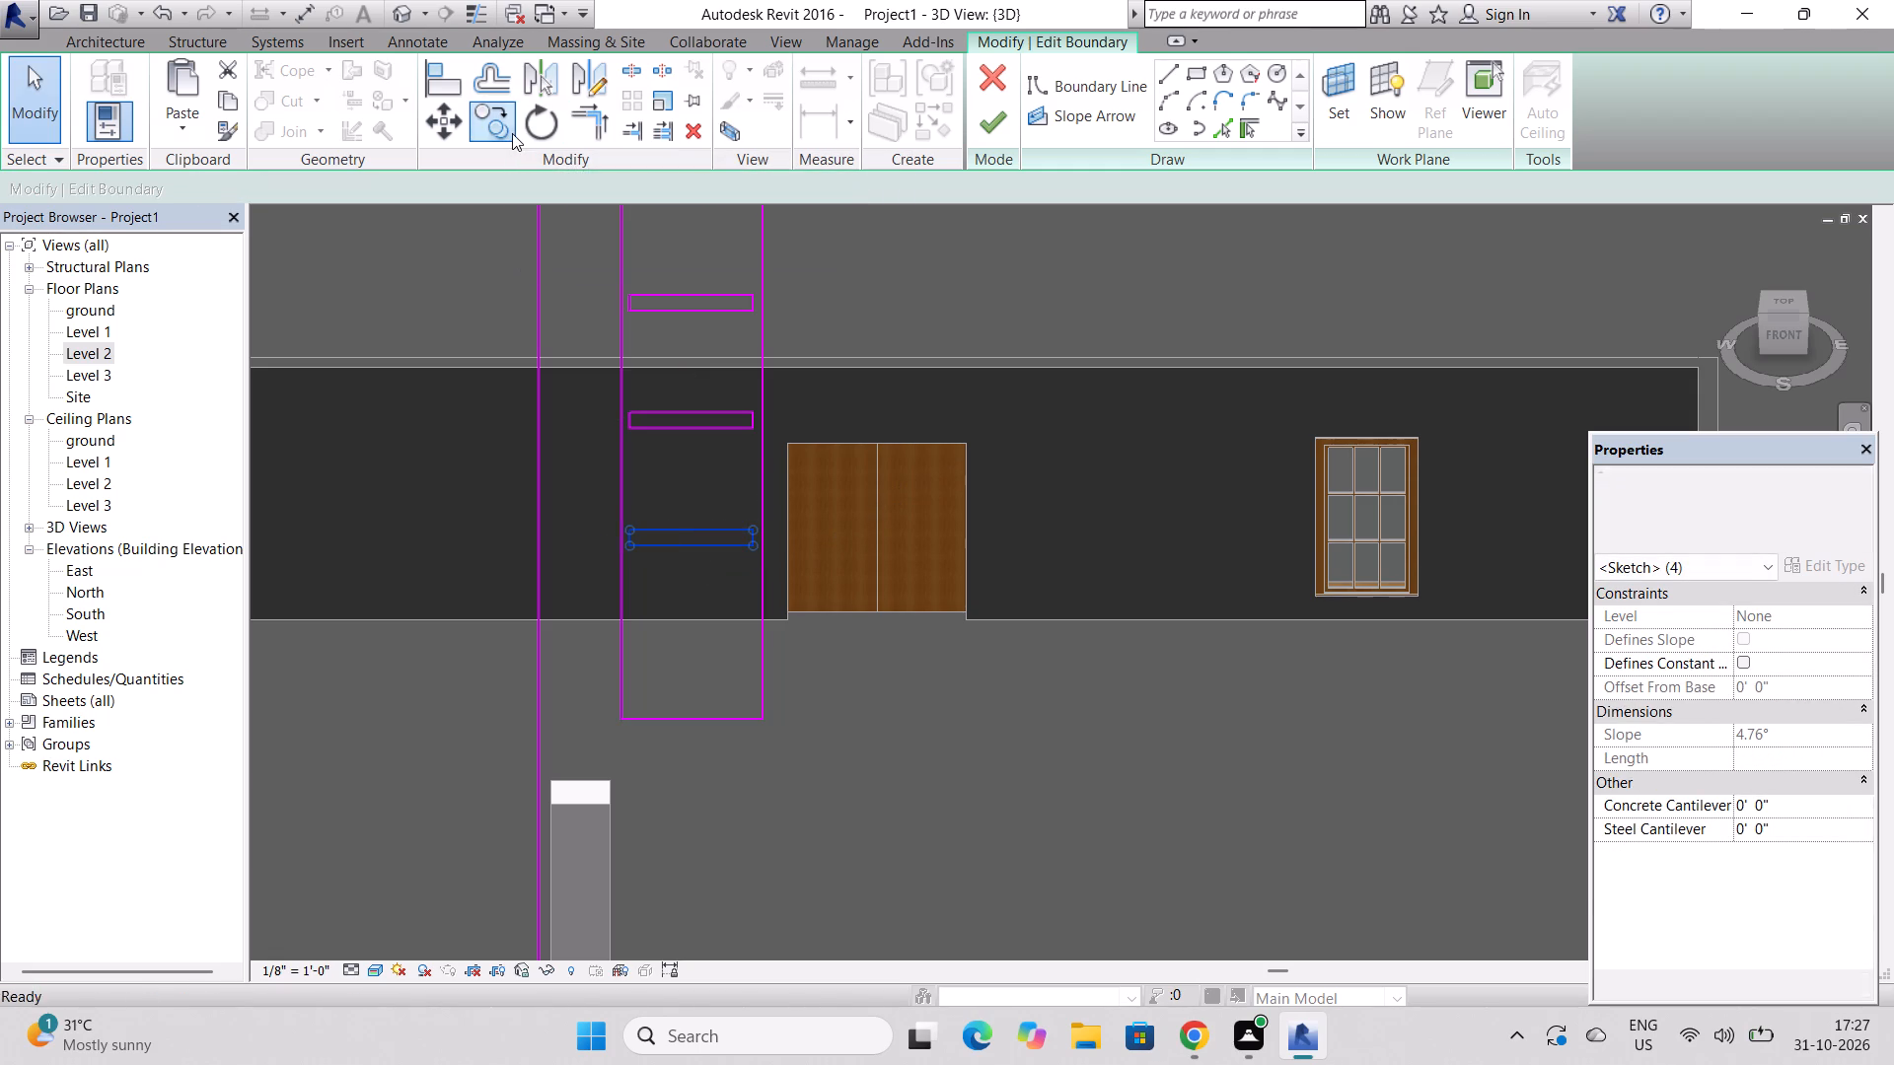
pyautogui.click(691, 529)
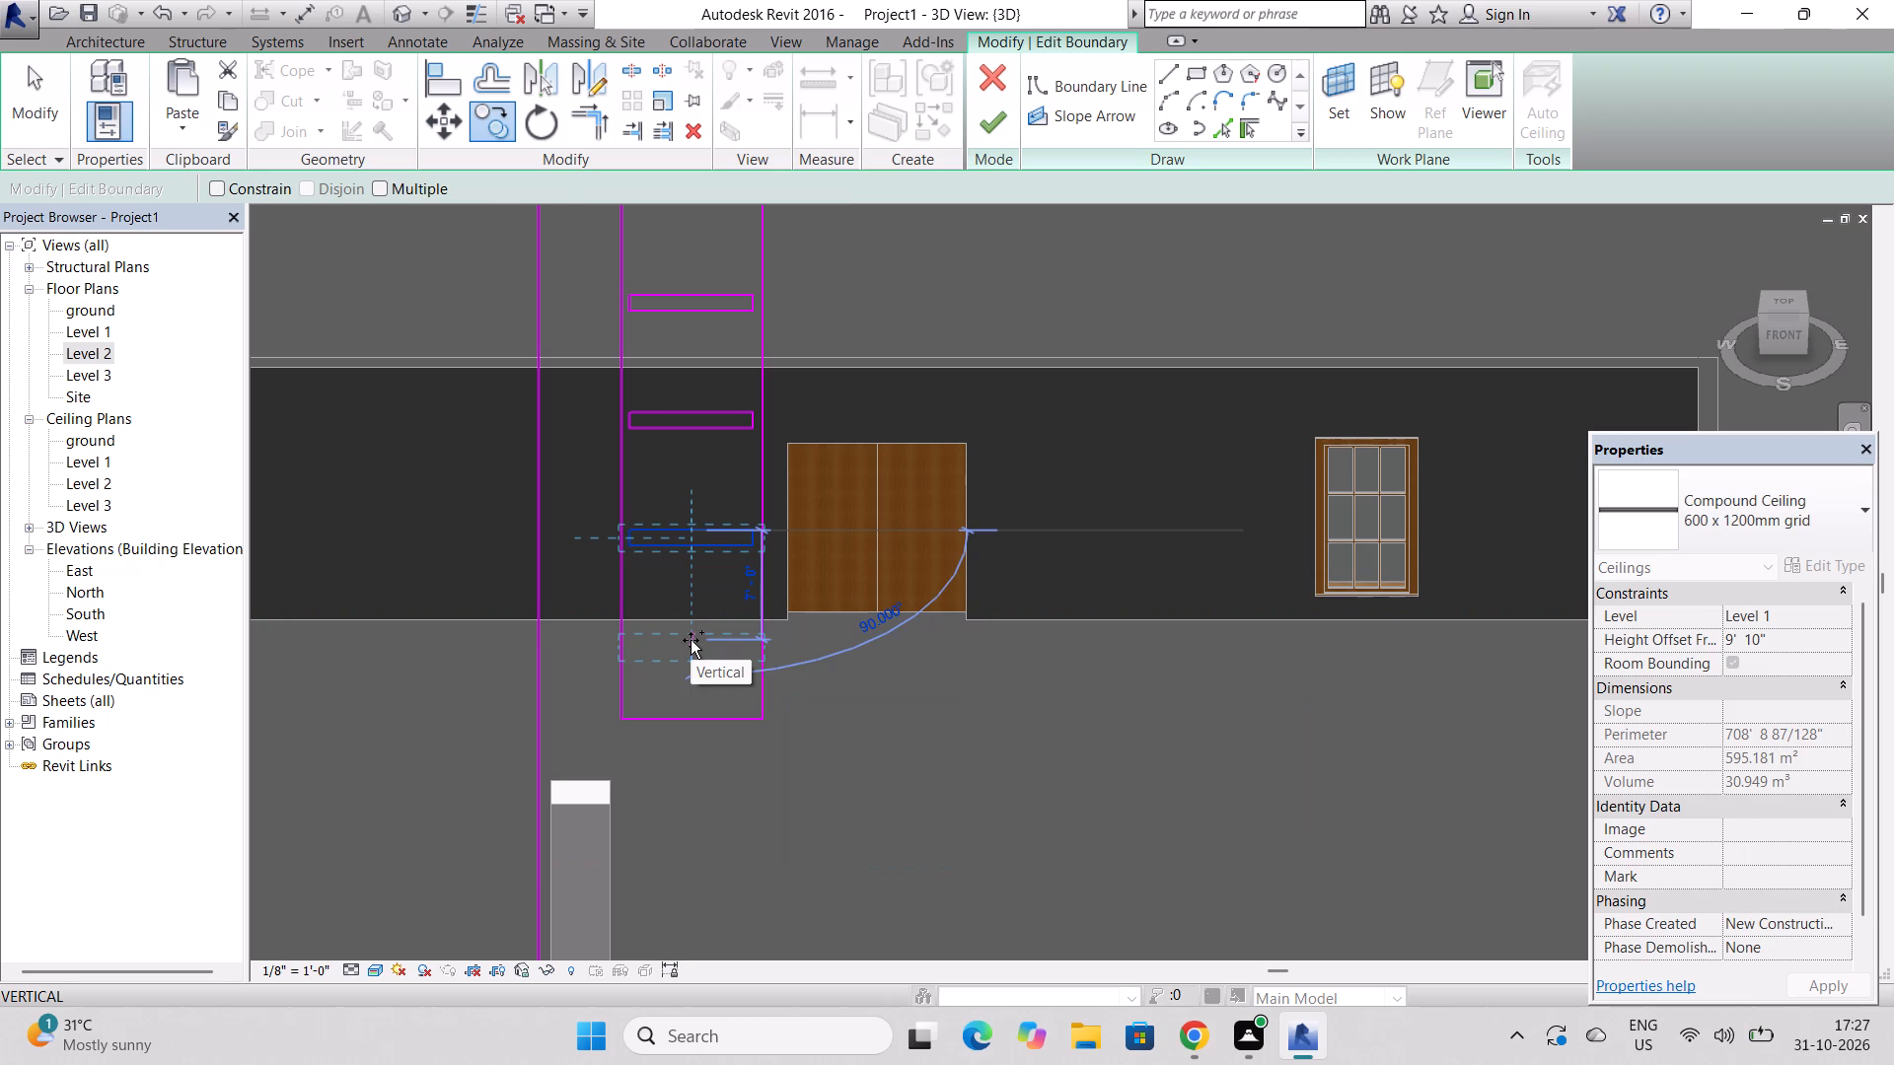
pyautogui.click(691, 640)
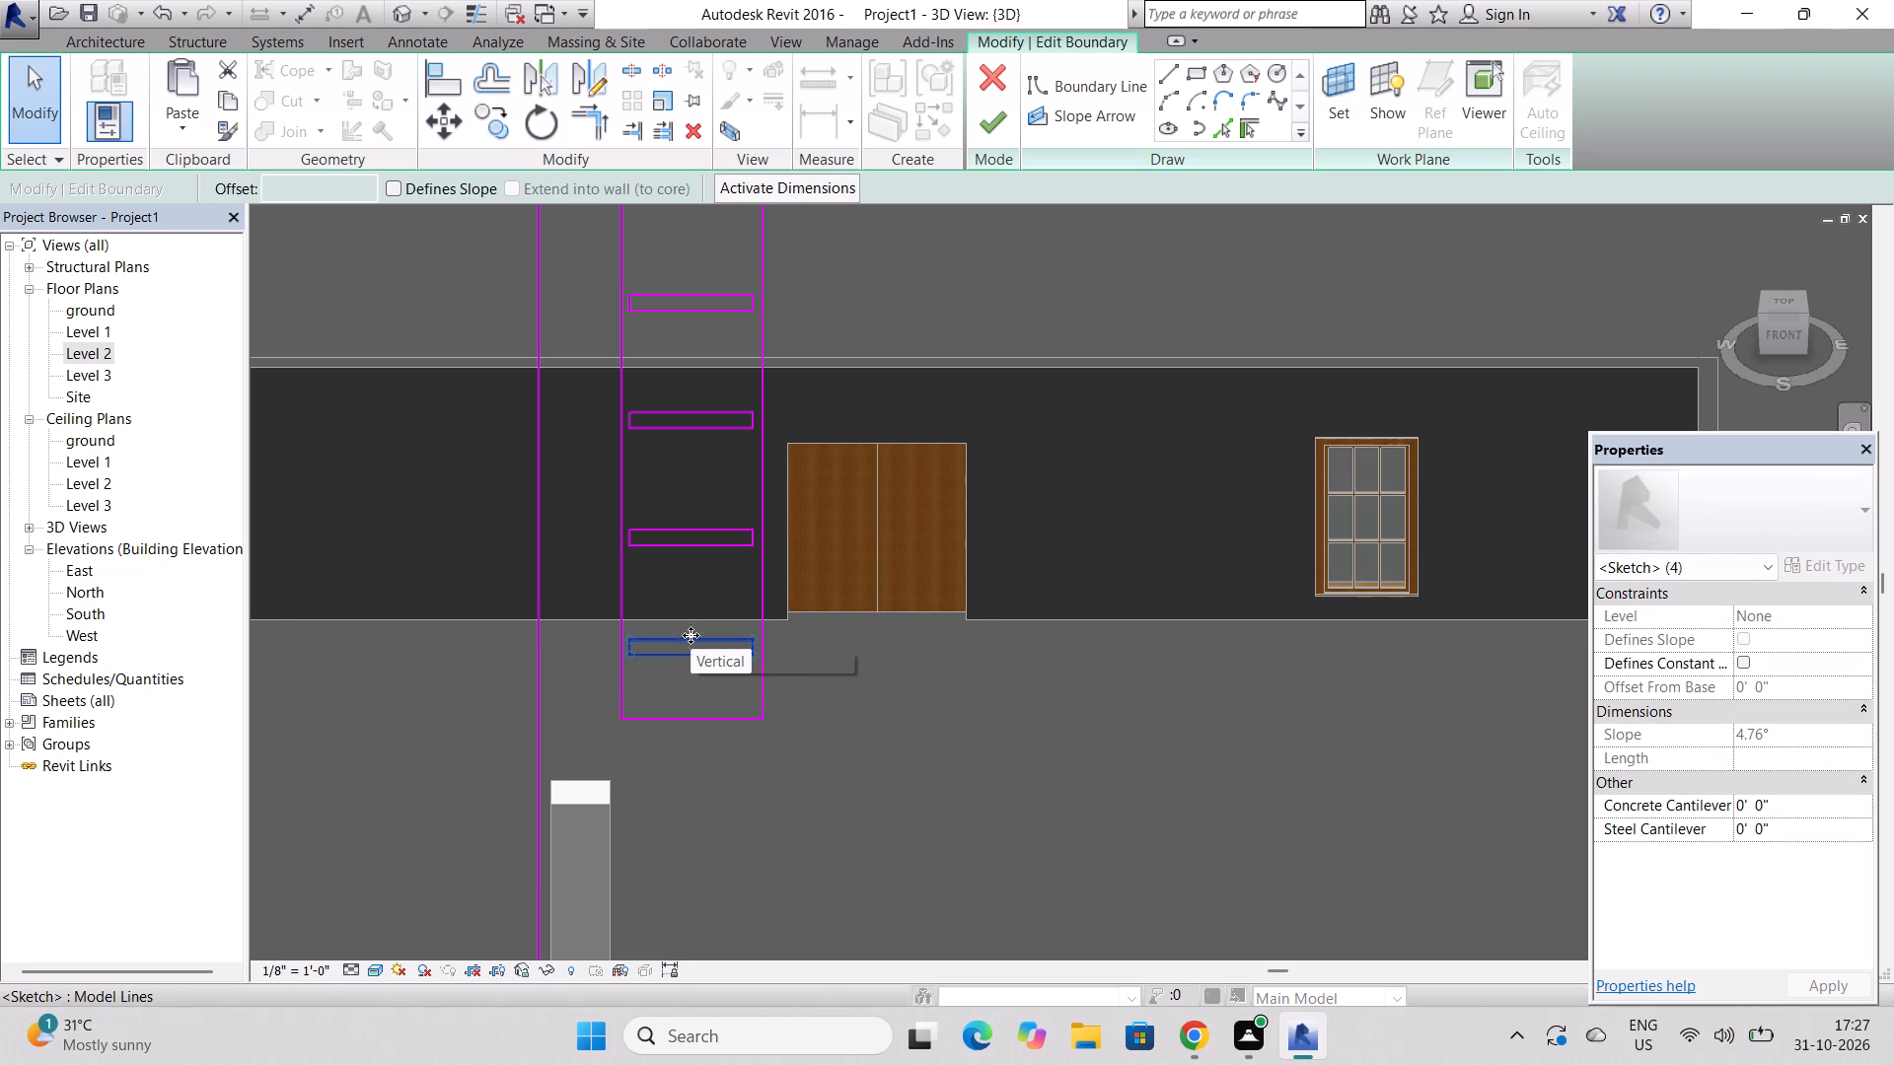
# Finish the Level 1 ceiling's boundary edit, keeping the completed row of small rectangles in the long opening.
pyautogui.scroll(-8, 711, 541)
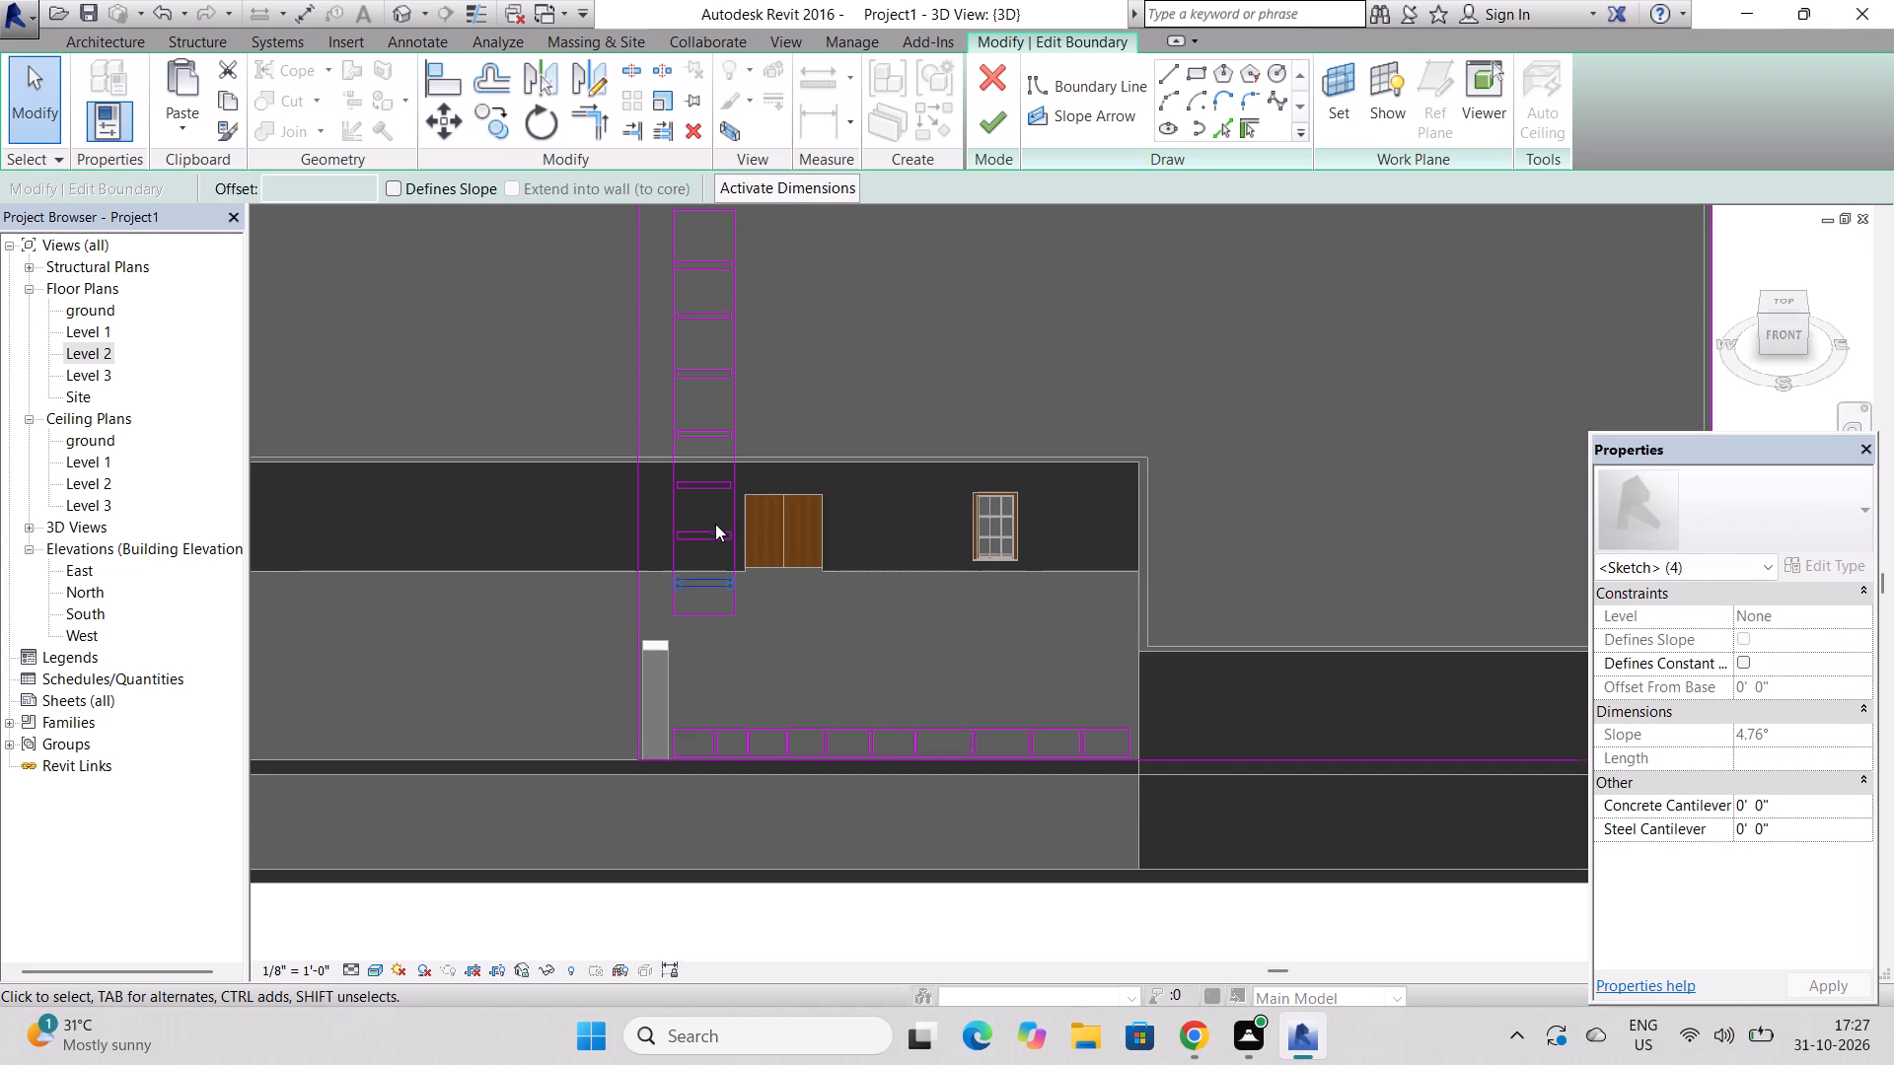
pyautogui.scroll(-1, 715, 524)
pyautogui.scroll(3, 1155, 653)
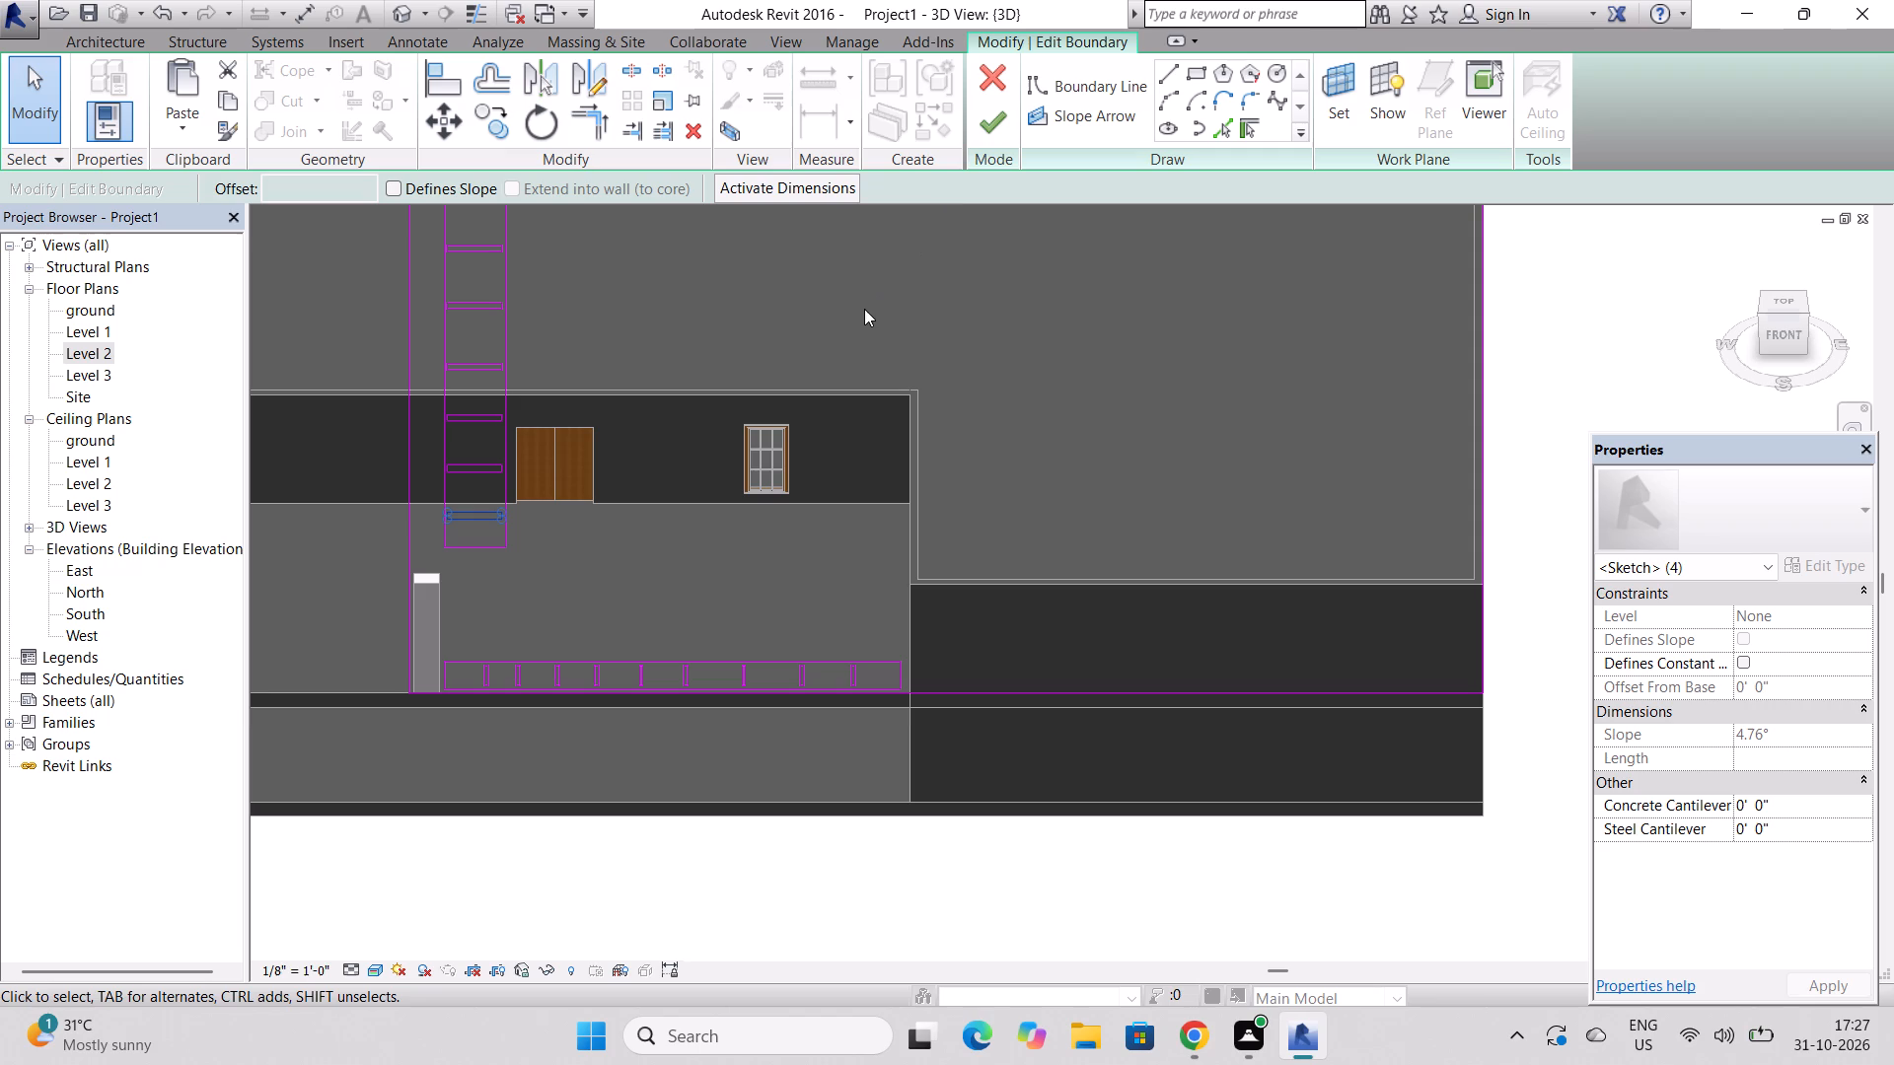
pyautogui.click(988, 116)
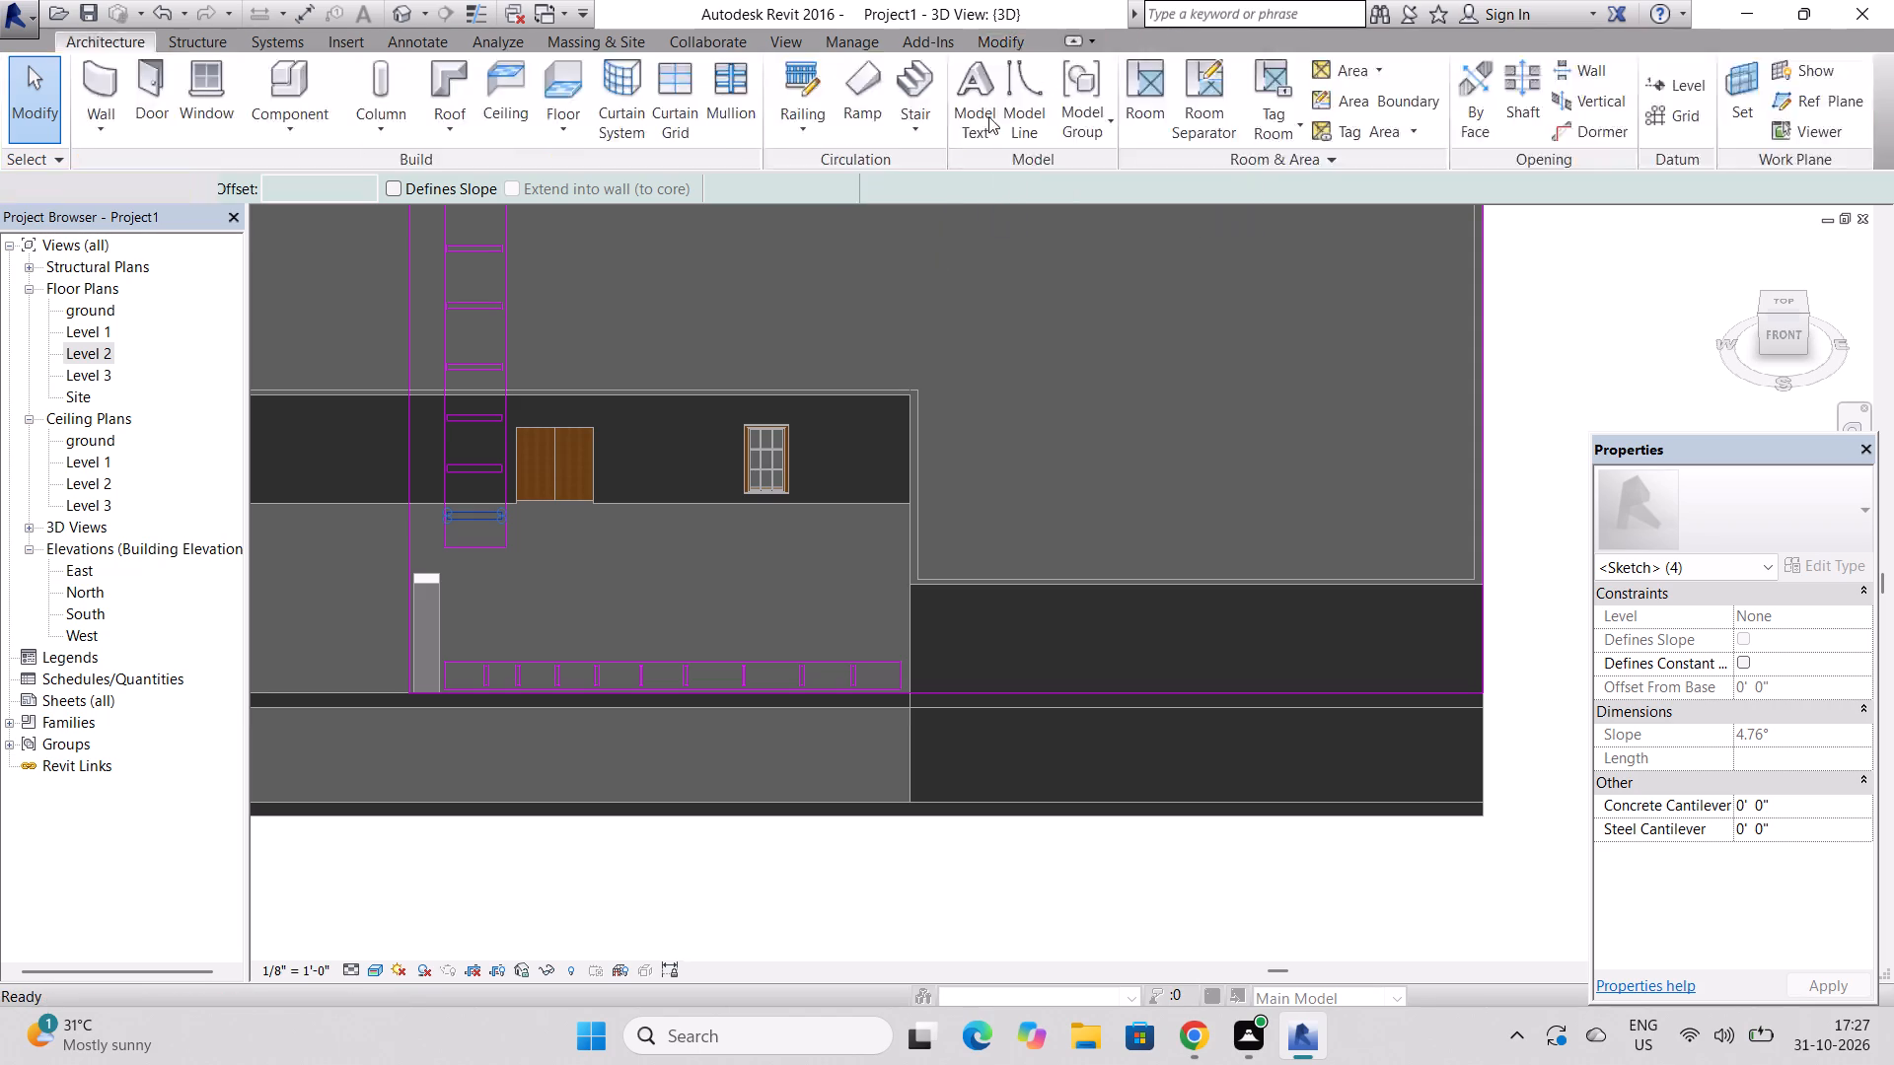
# Examine the edited ceiling and its two rows of openings in 3D from the front and from above.
pyautogui.scroll(-5, 748, 584)
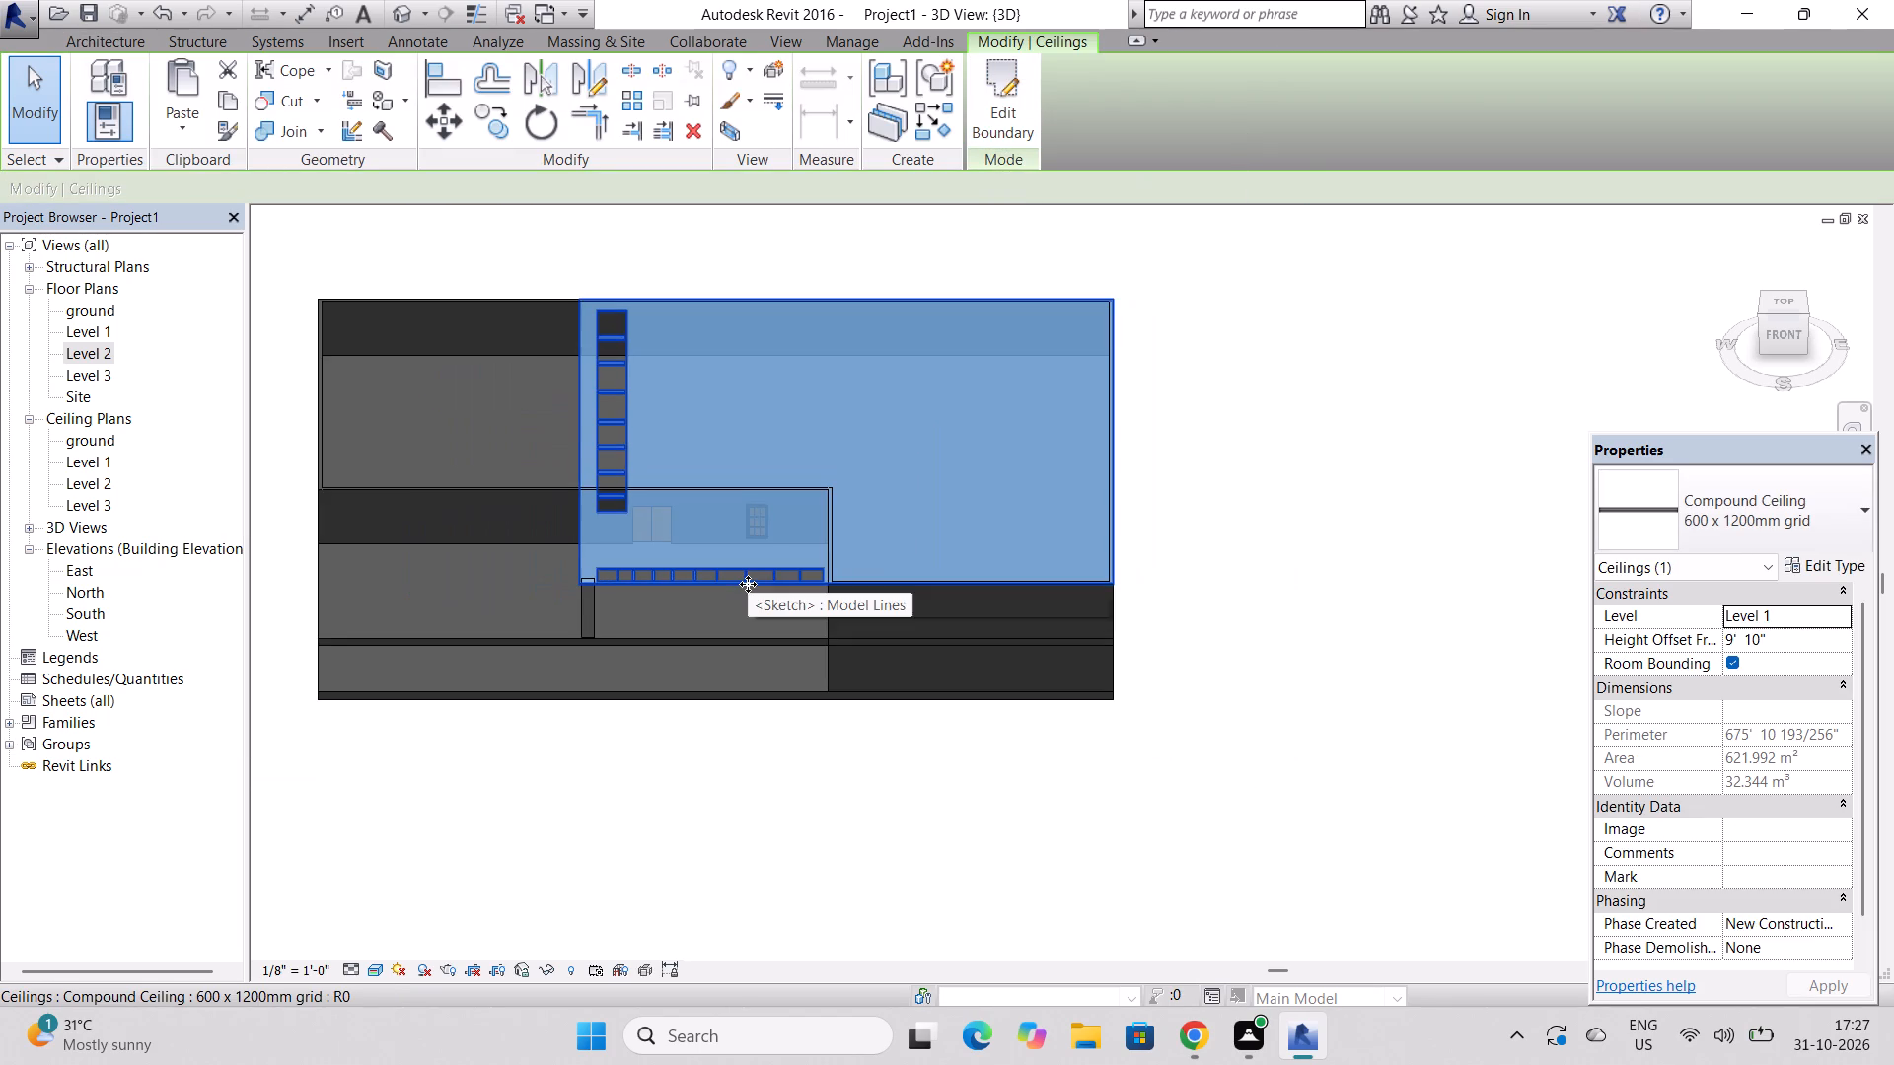
pyautogui.scroll(-3, 748, 584)
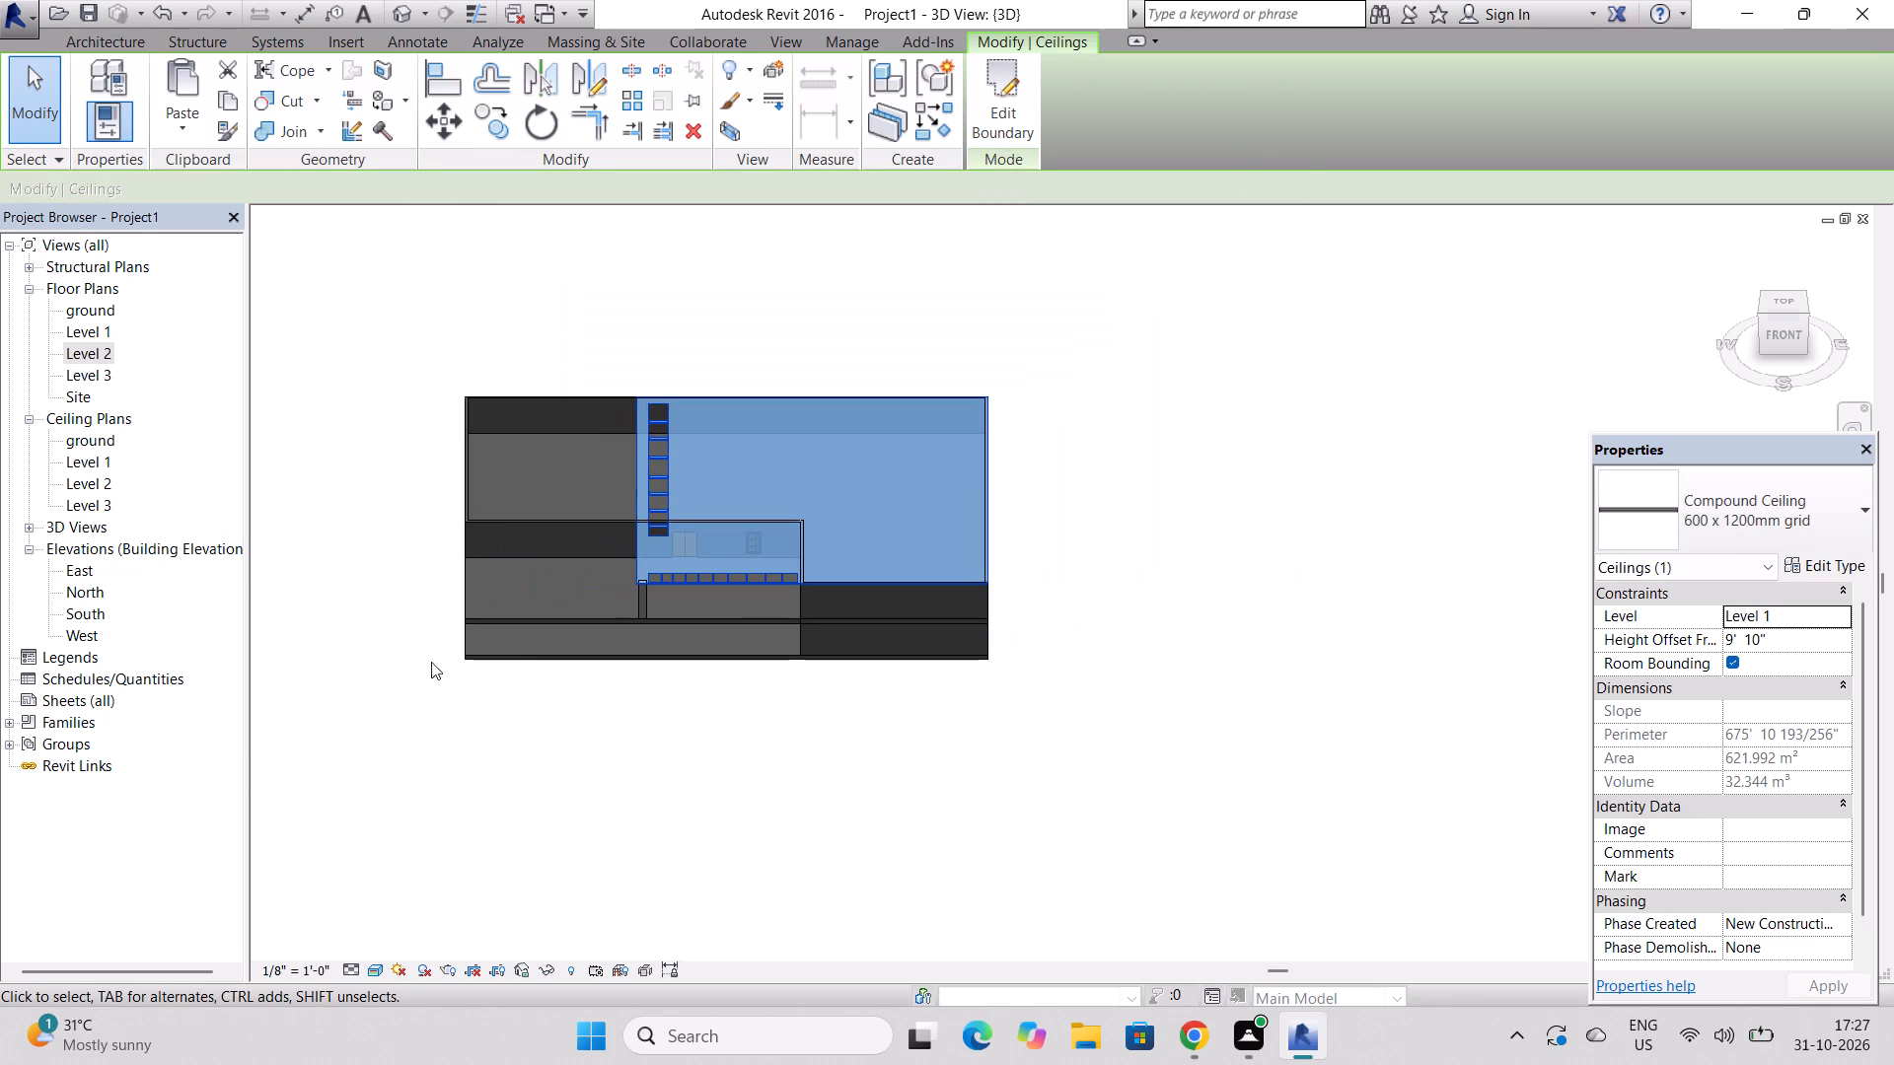
pyautogui.scroll(4, 433, 531)
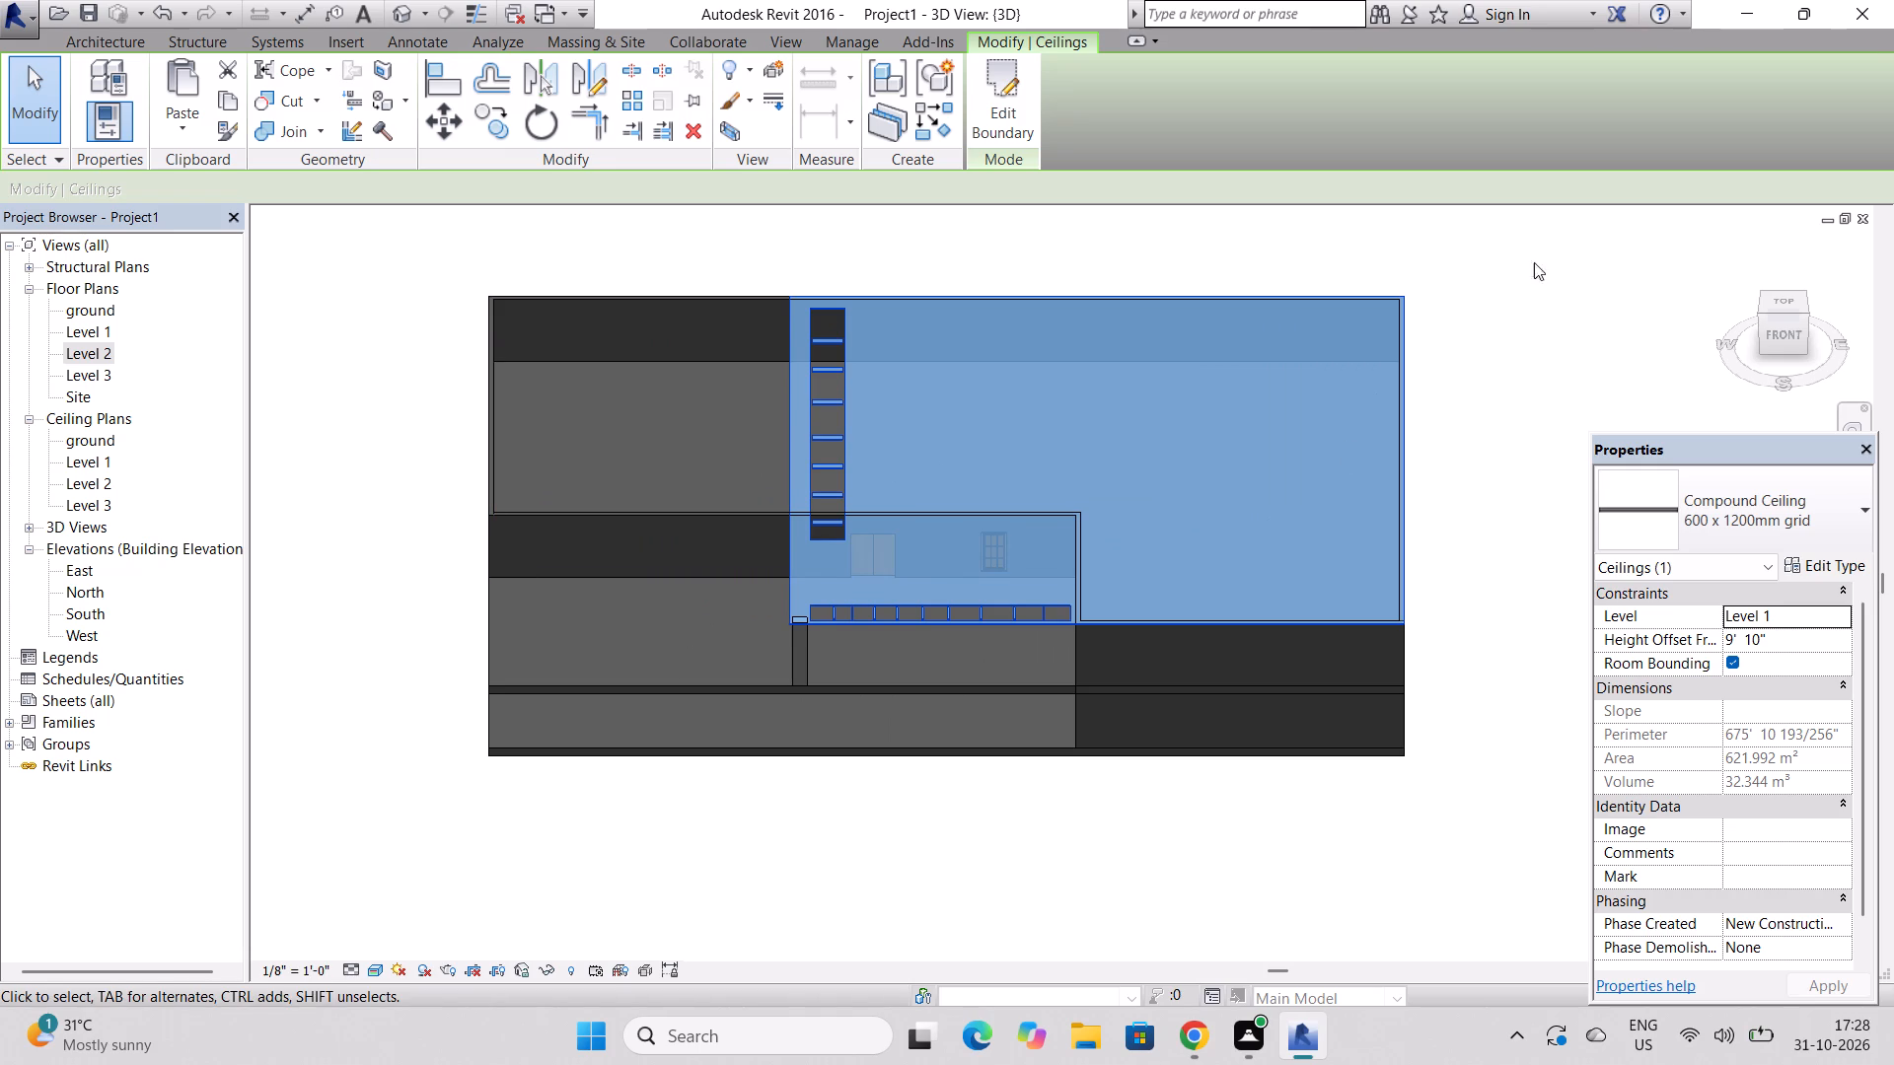
pyautogui.moveTo(1759, 315); pyautogui.dragTo(1748, 209)
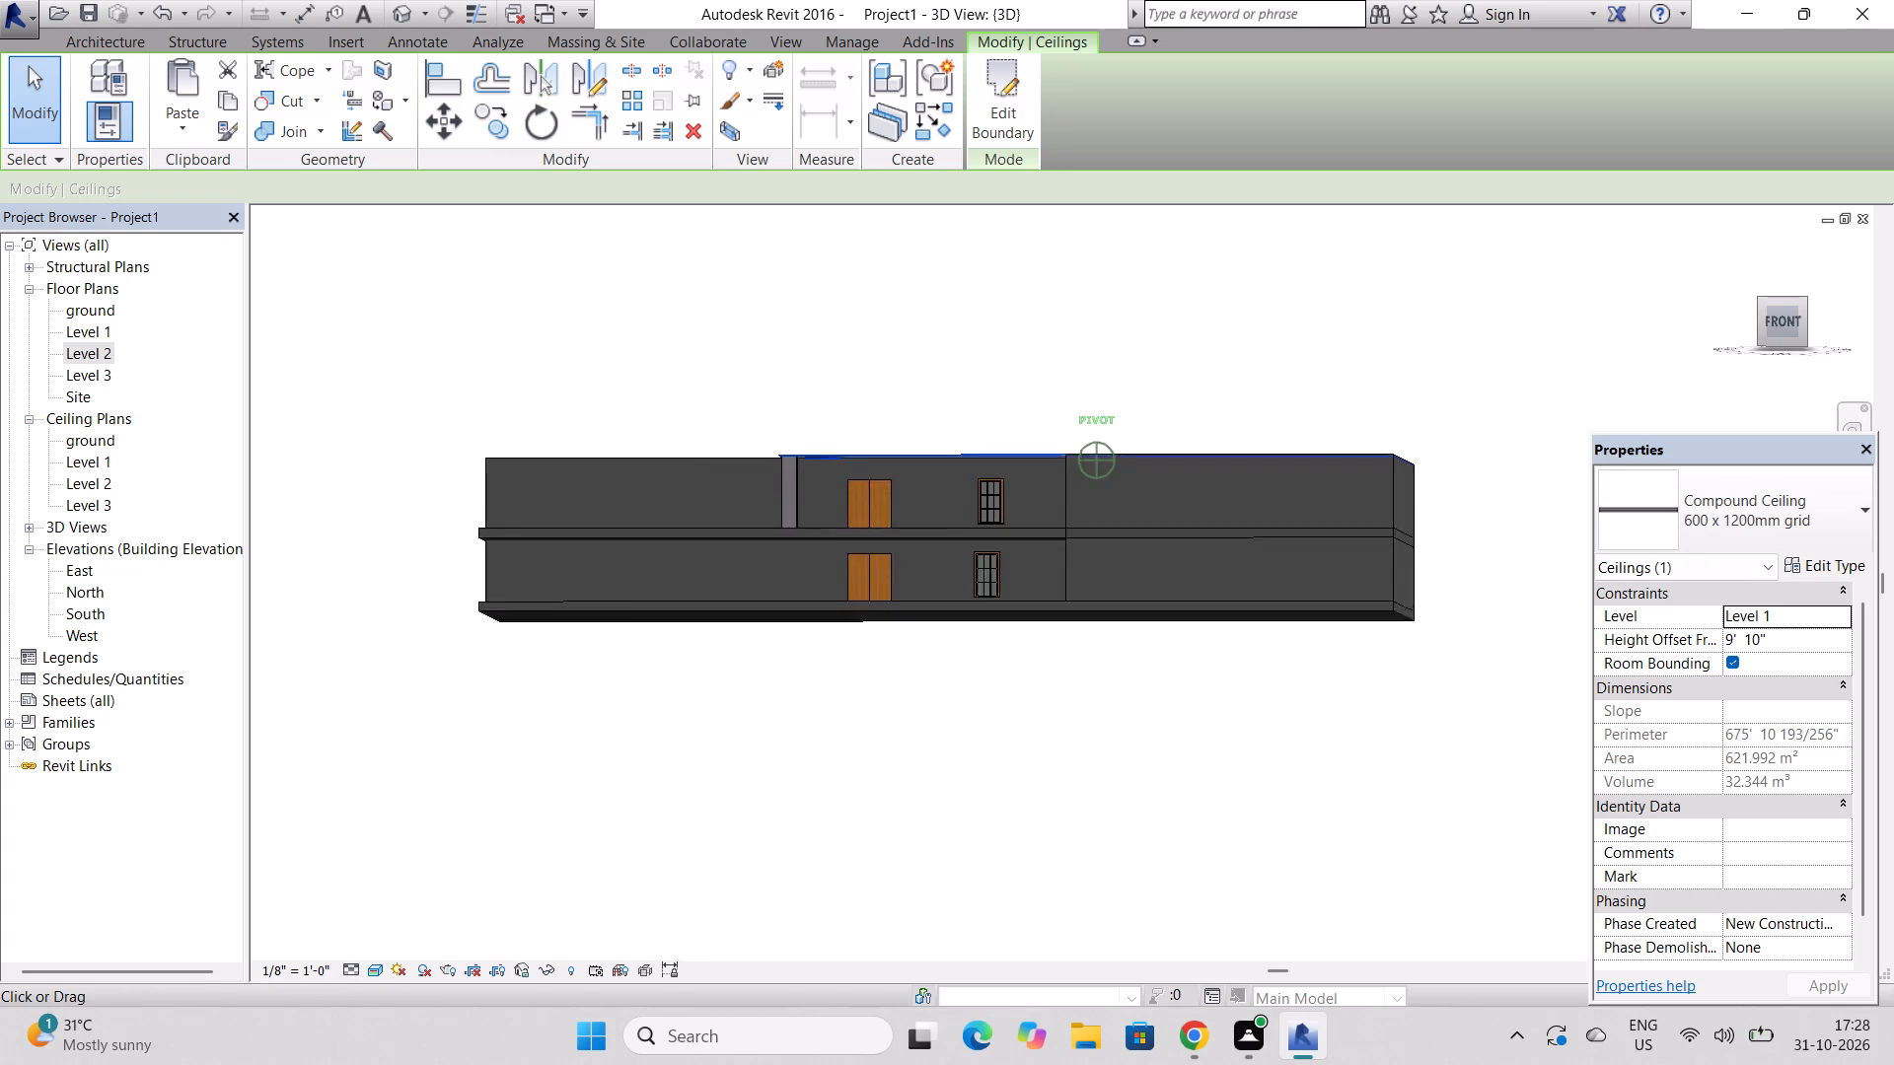
pyautogui.moveTo(1748, 209); pyautogui.dragTo(1829, 248)
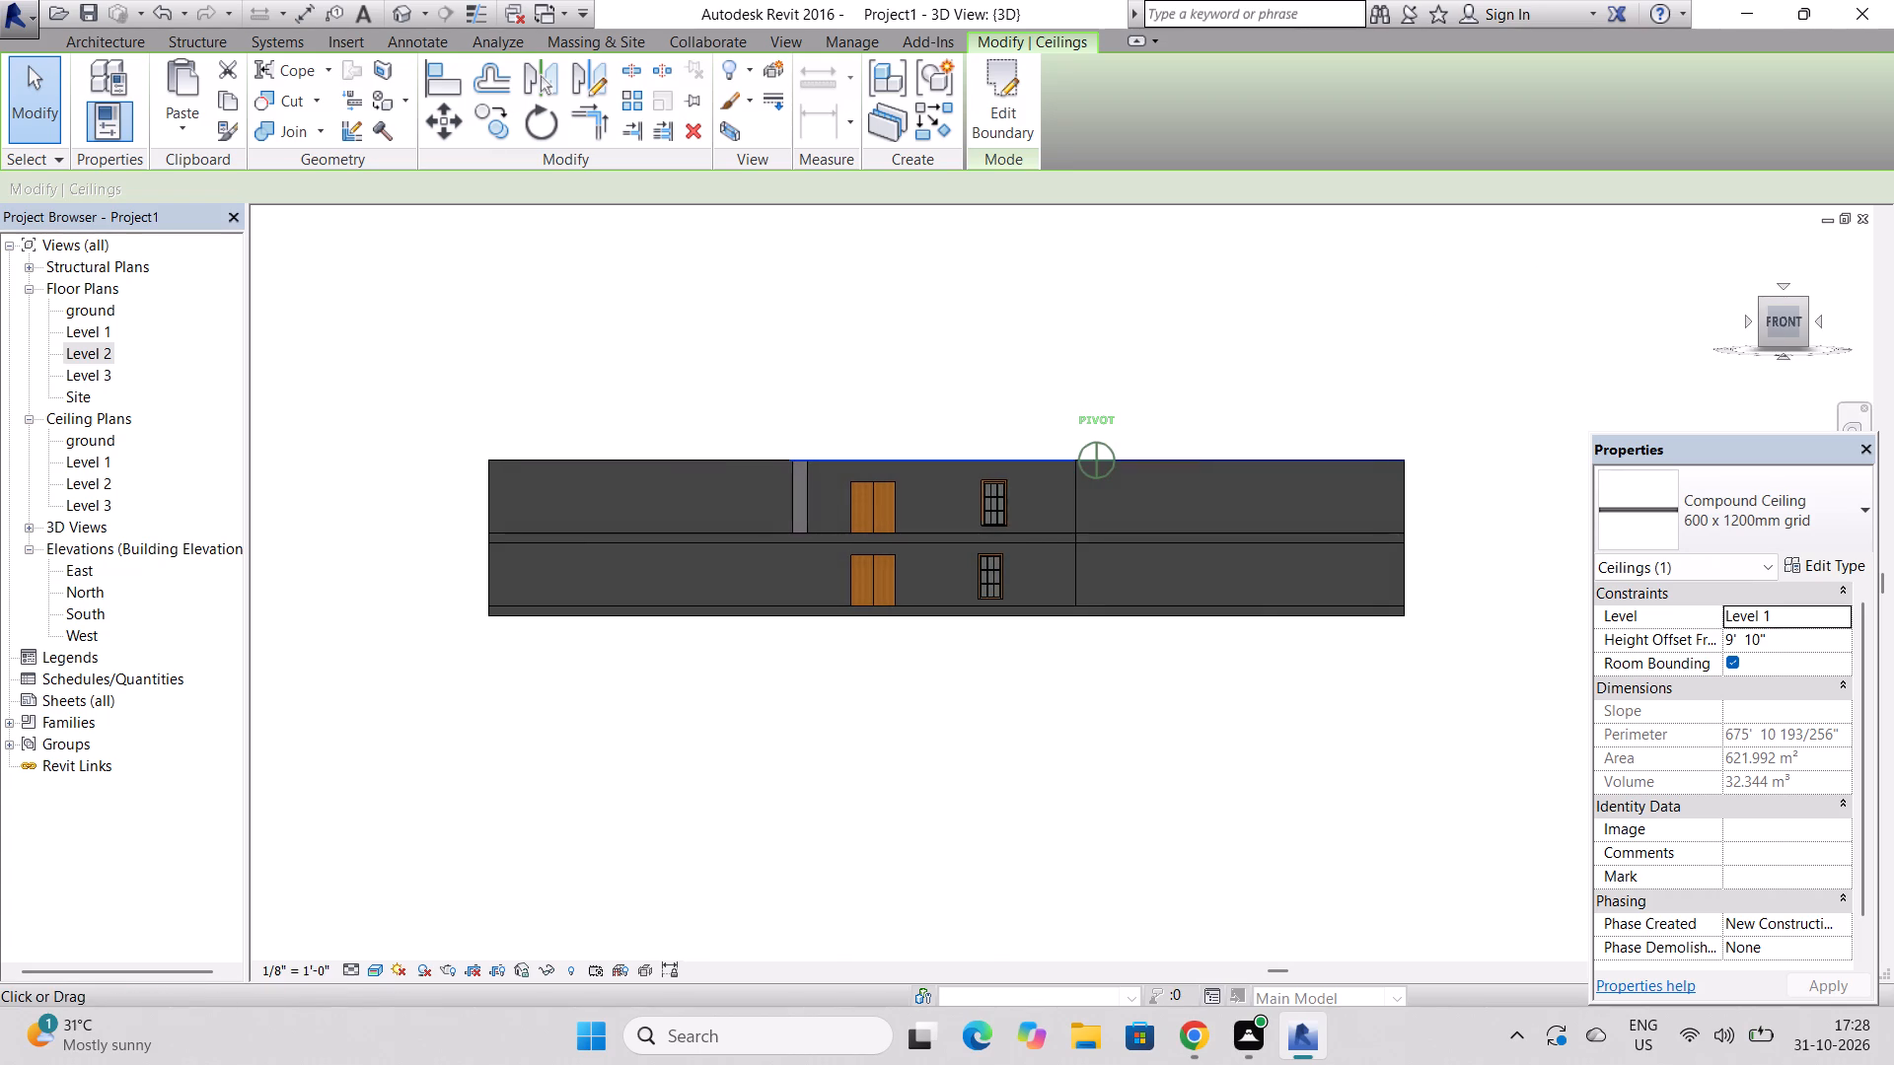
pyautogui.moveTo(1829, 248); pyautogui.dragTo(292, 324)
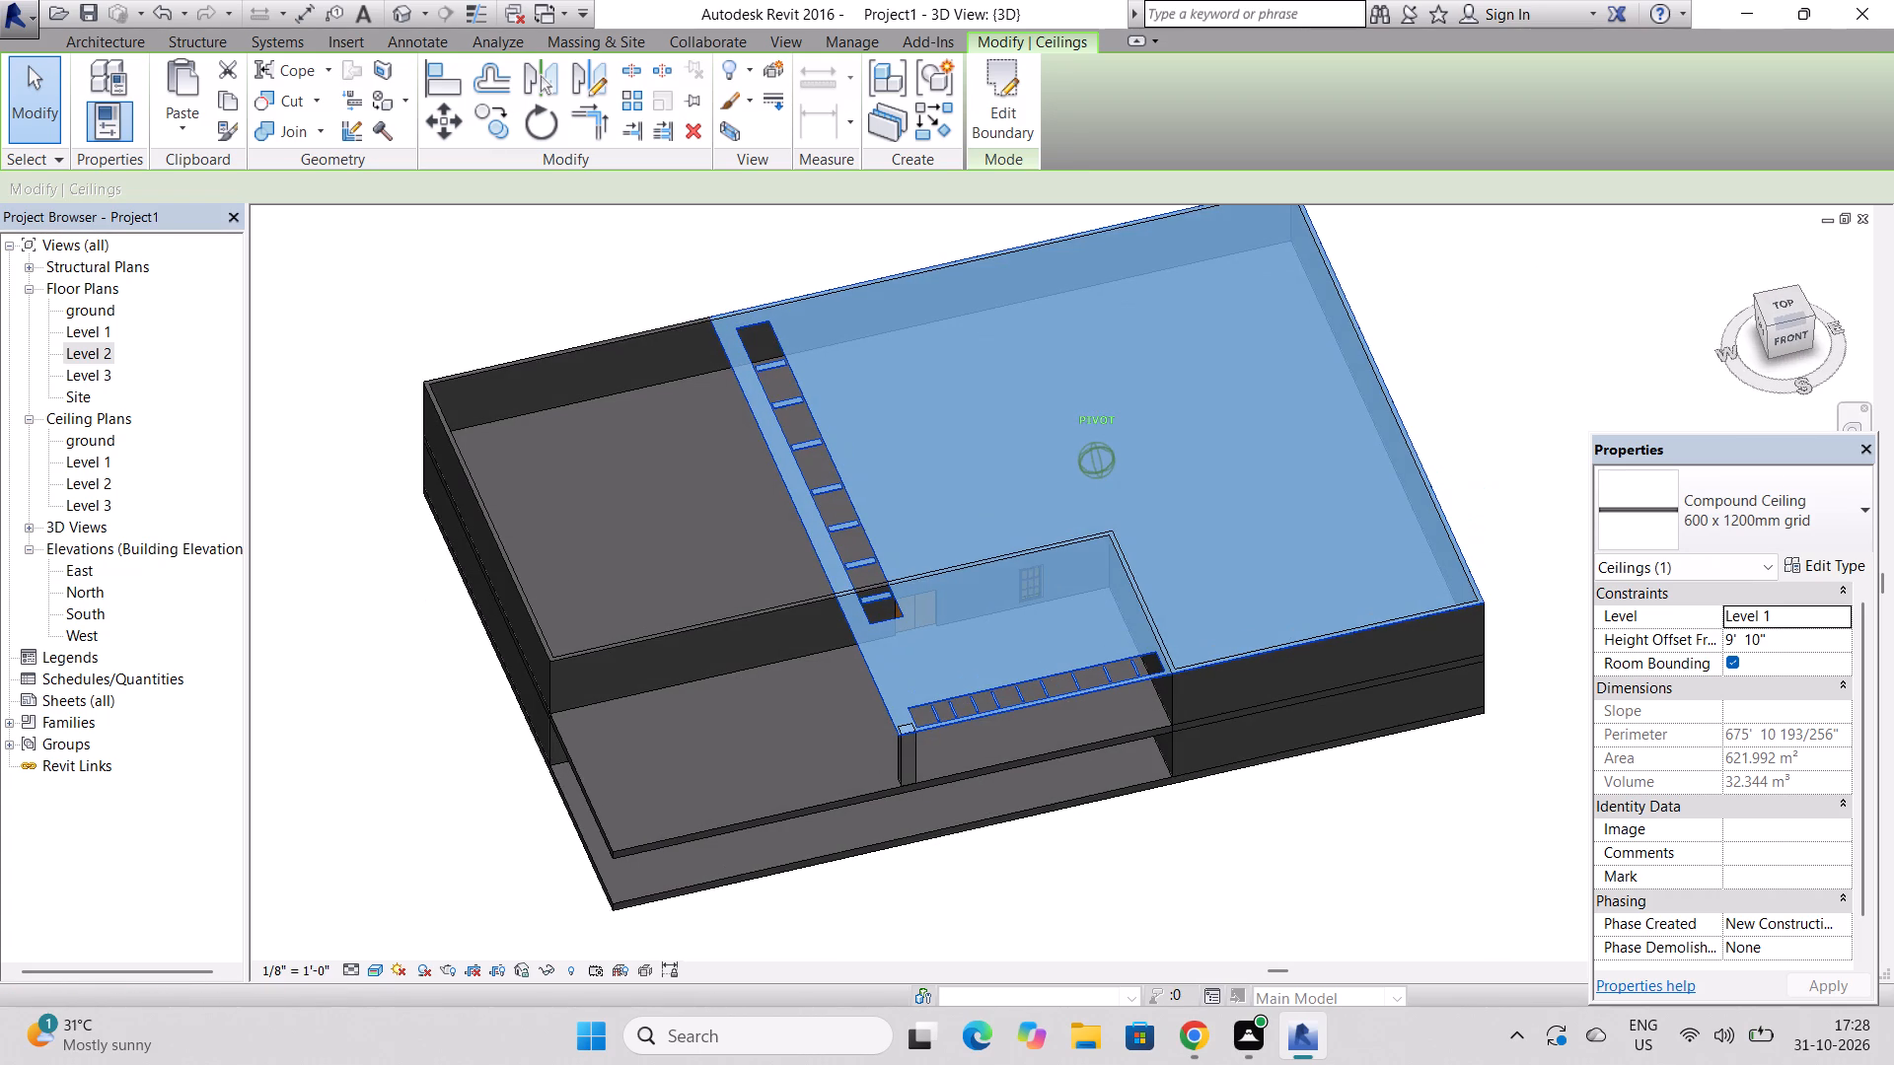
pyautogui.moveTo(292, 324); pyautogui.dragTo(1857, 309)
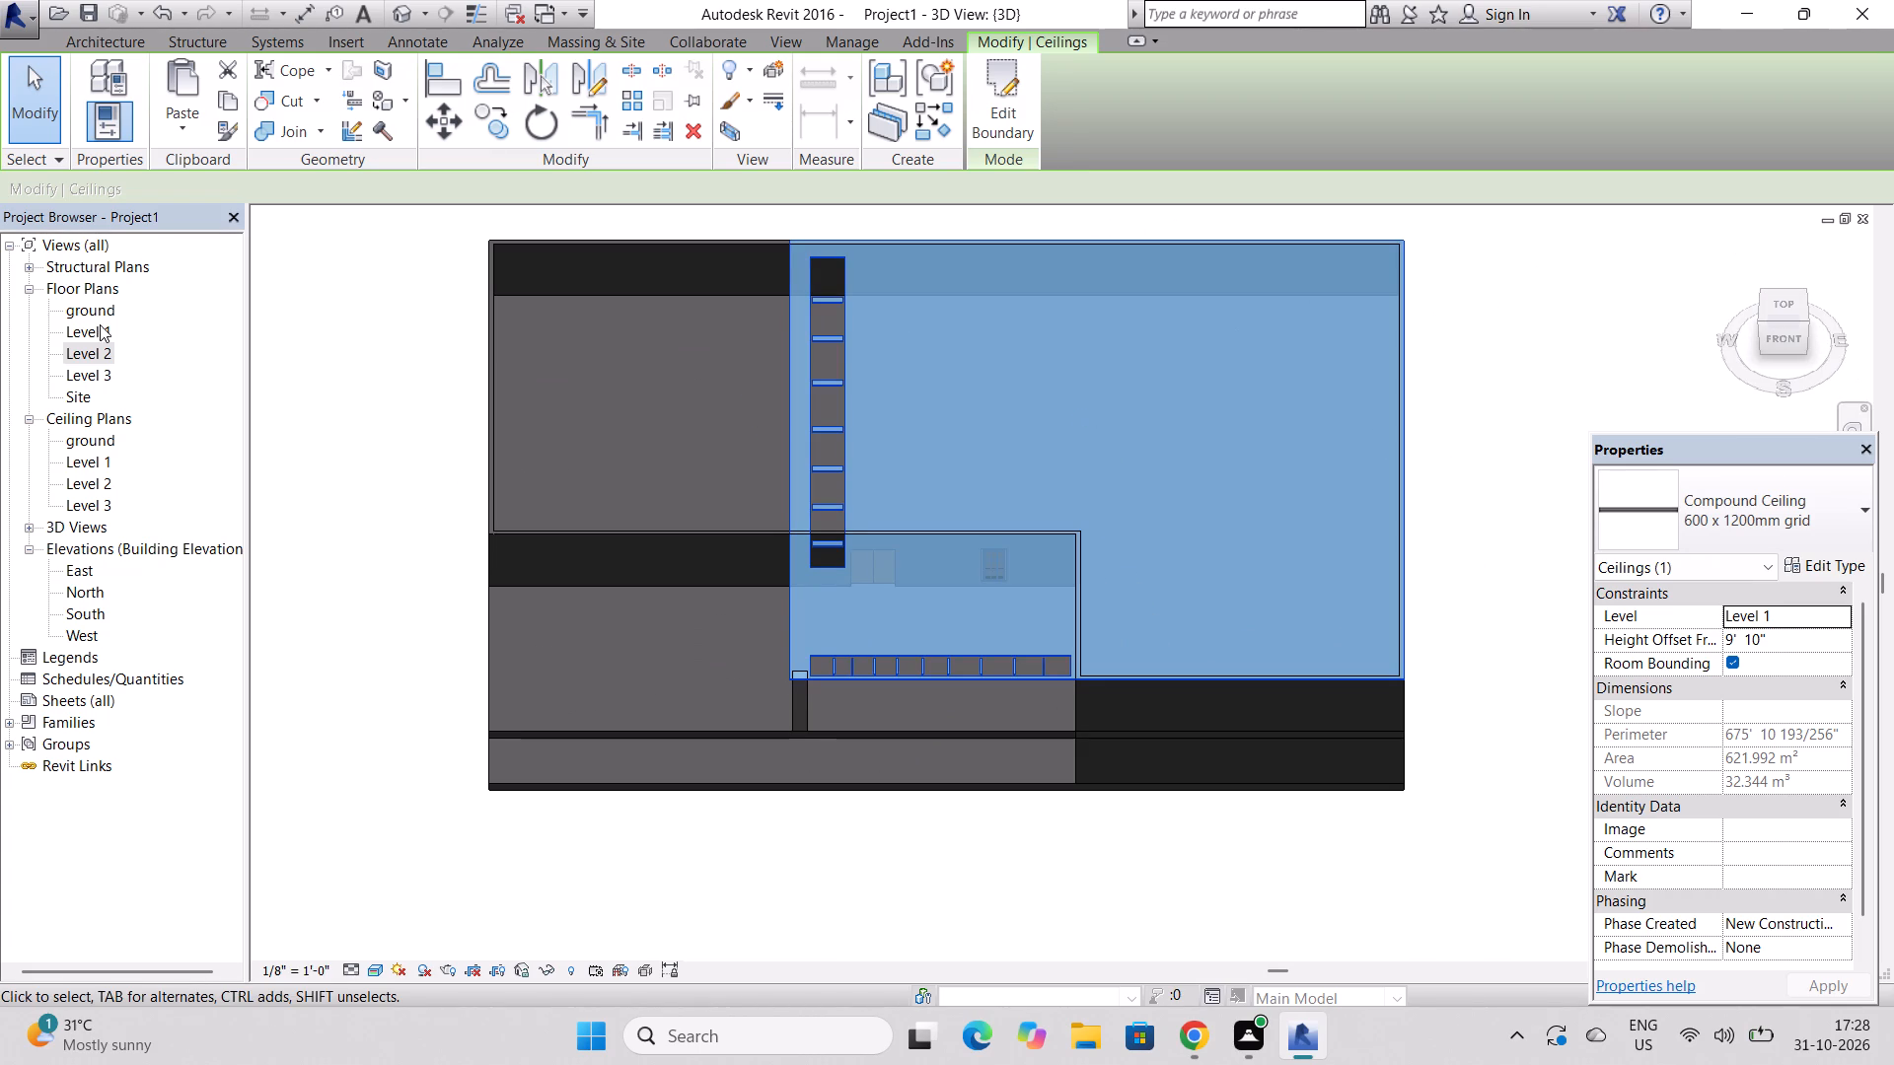
# Pick the Level 1 wall with the double door in the South elevation, then shorten it to 45' 0" from its west end in the Level 1 plan.
pyautogui.doubleClick(98, 609)
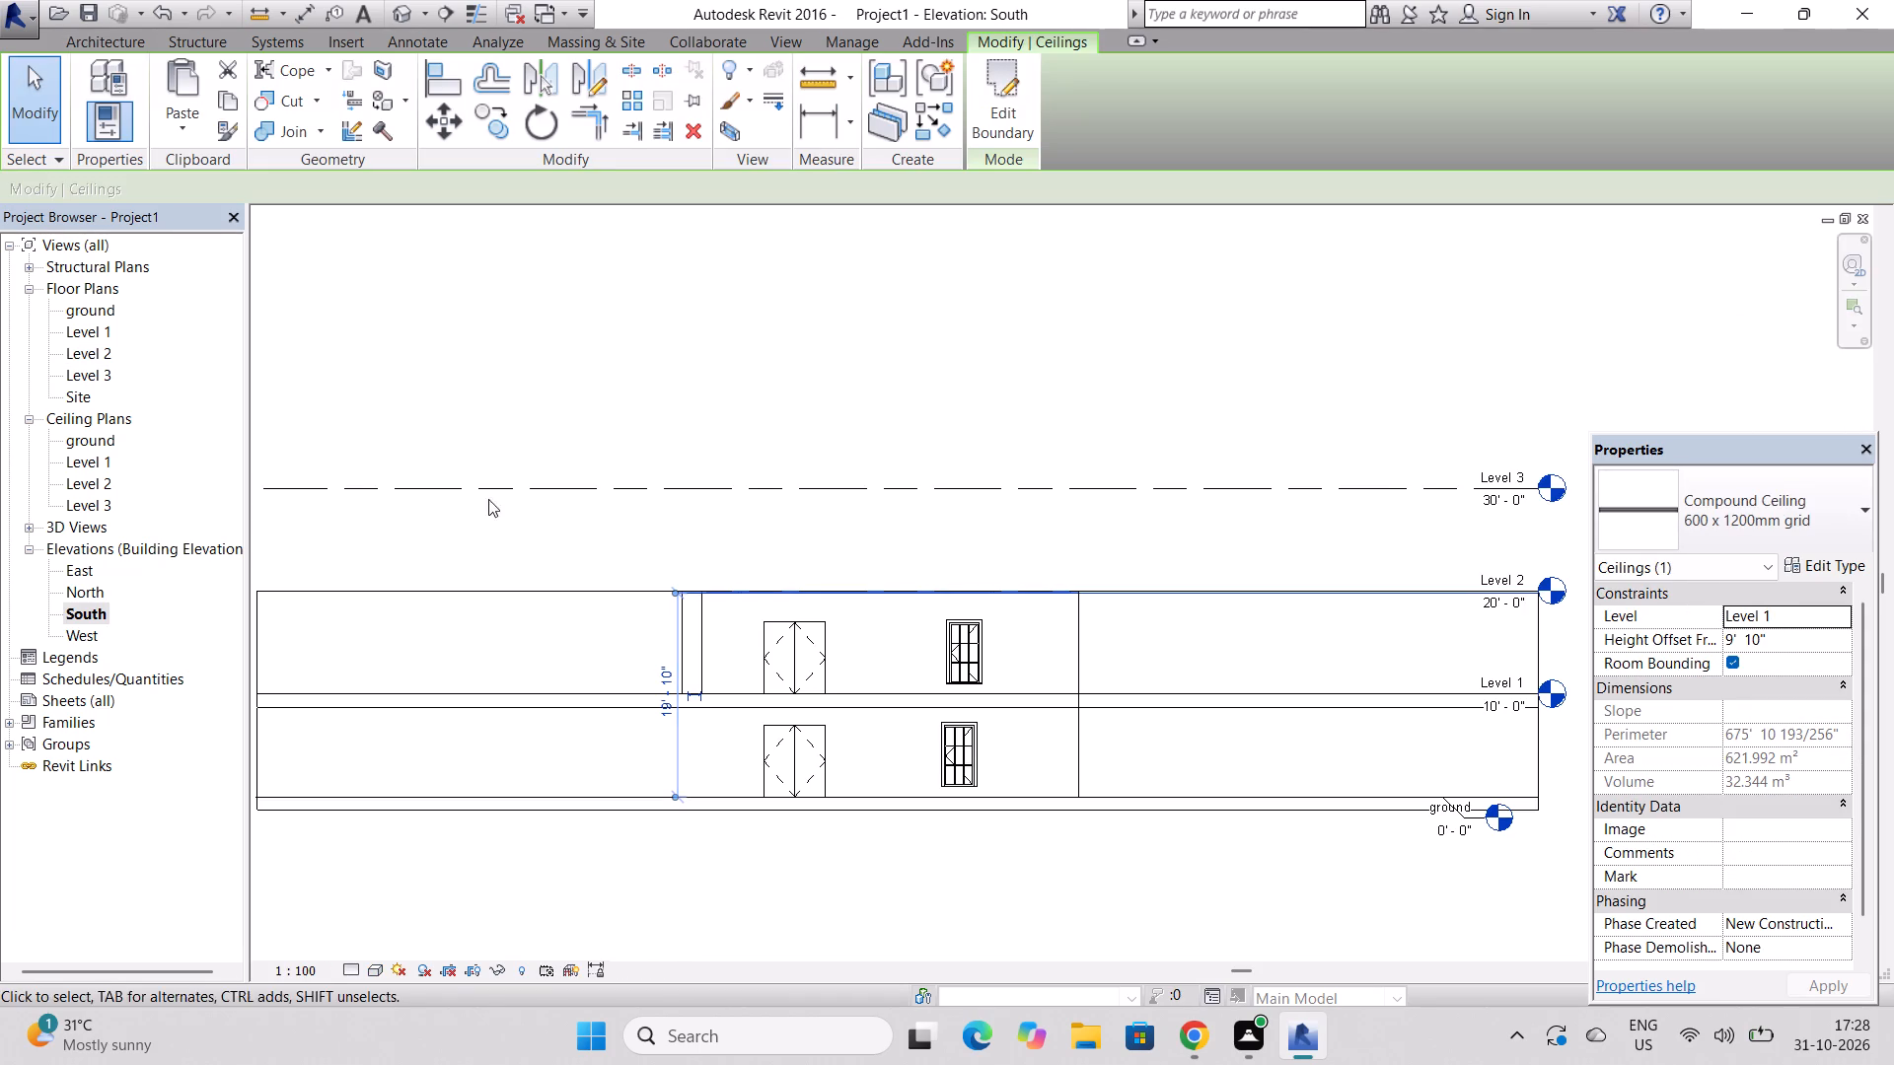
pyautogui.scroll(-2, 477, 543)
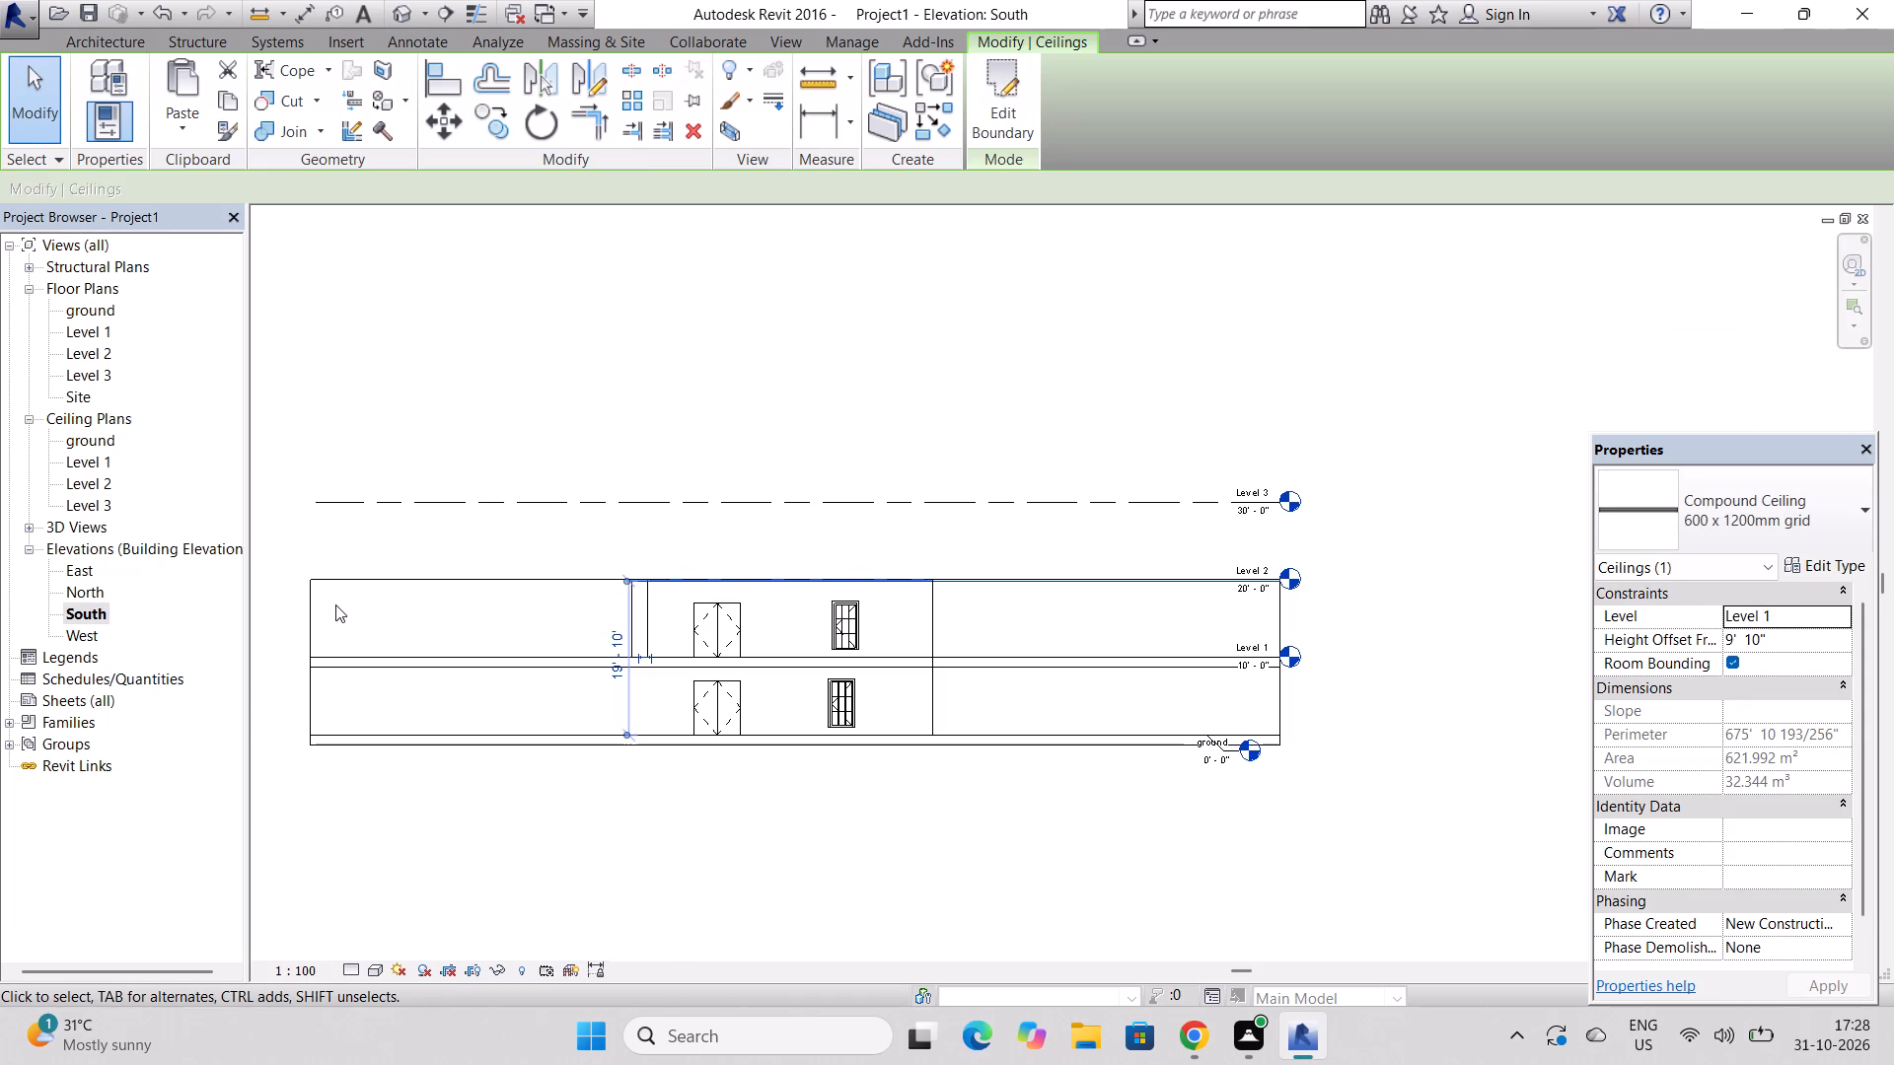
pyautogui.click(328, 583)
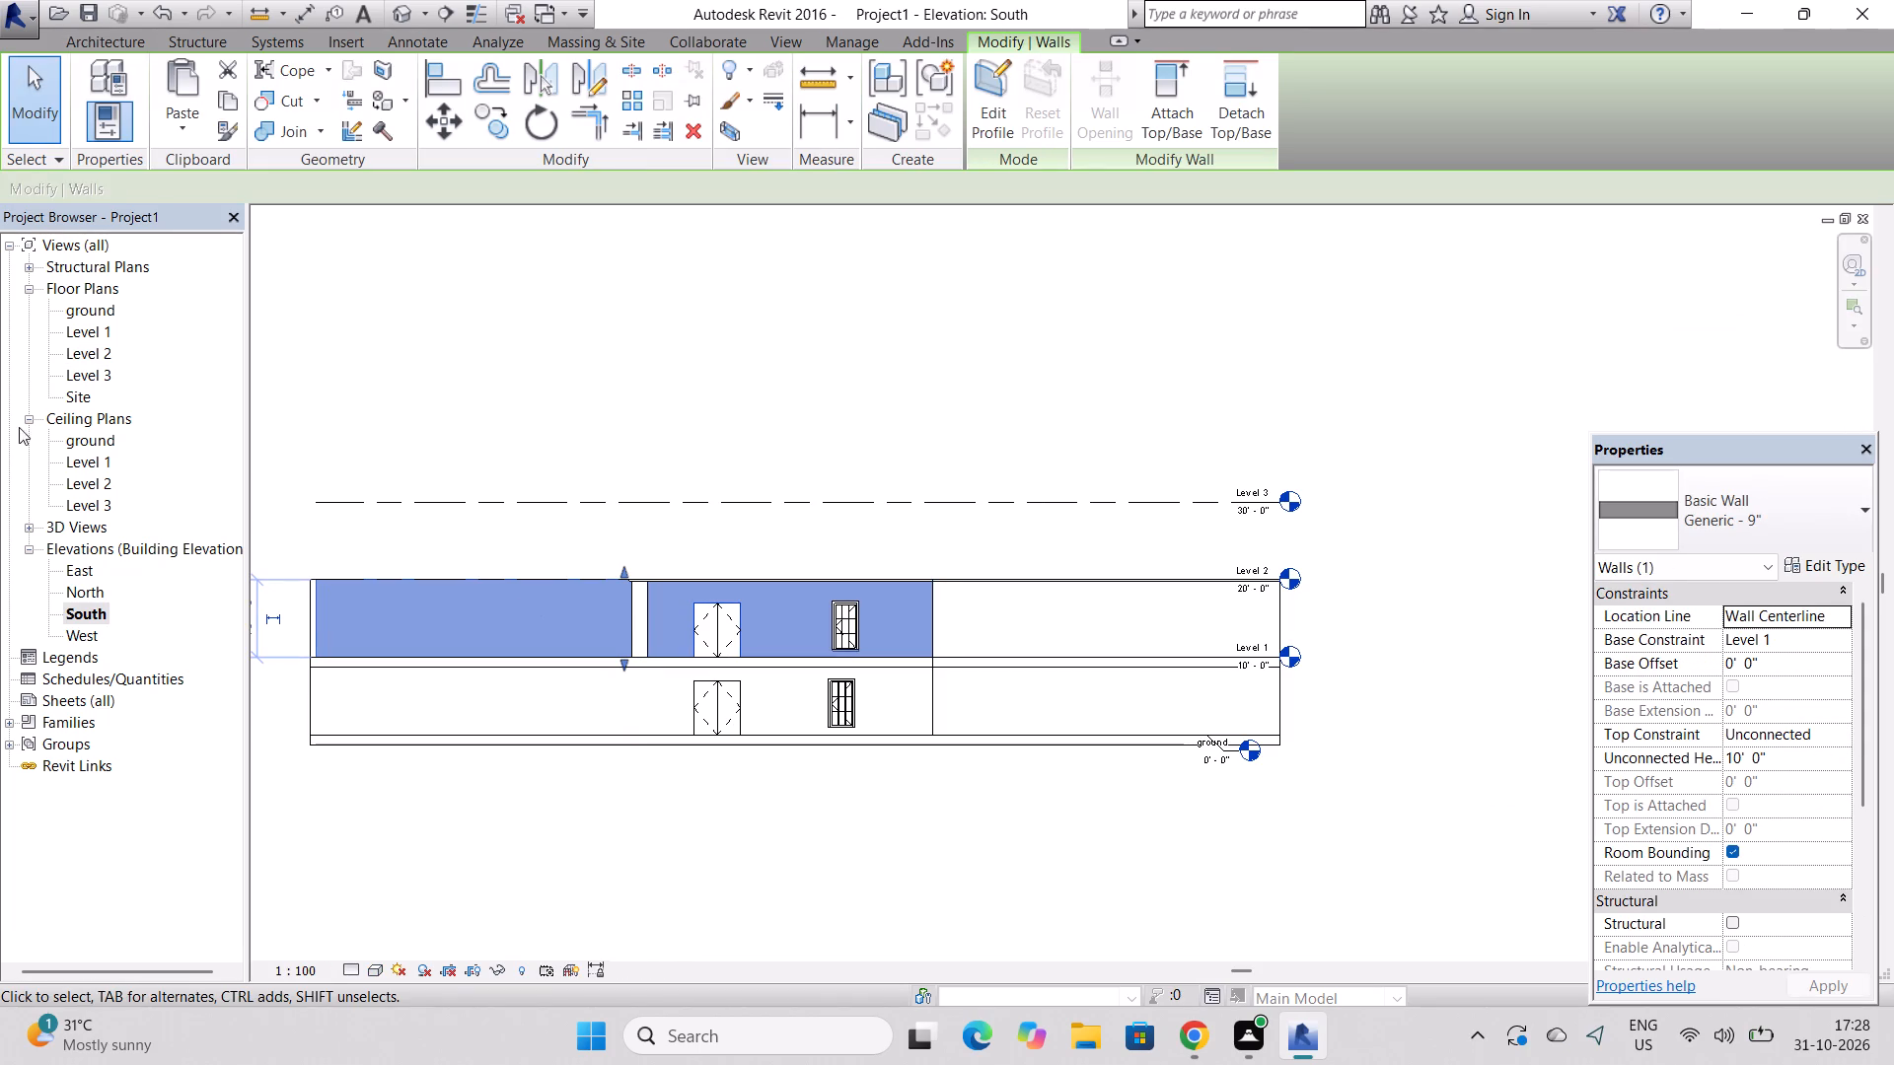
pyautogui.doubleClick(82, 334)
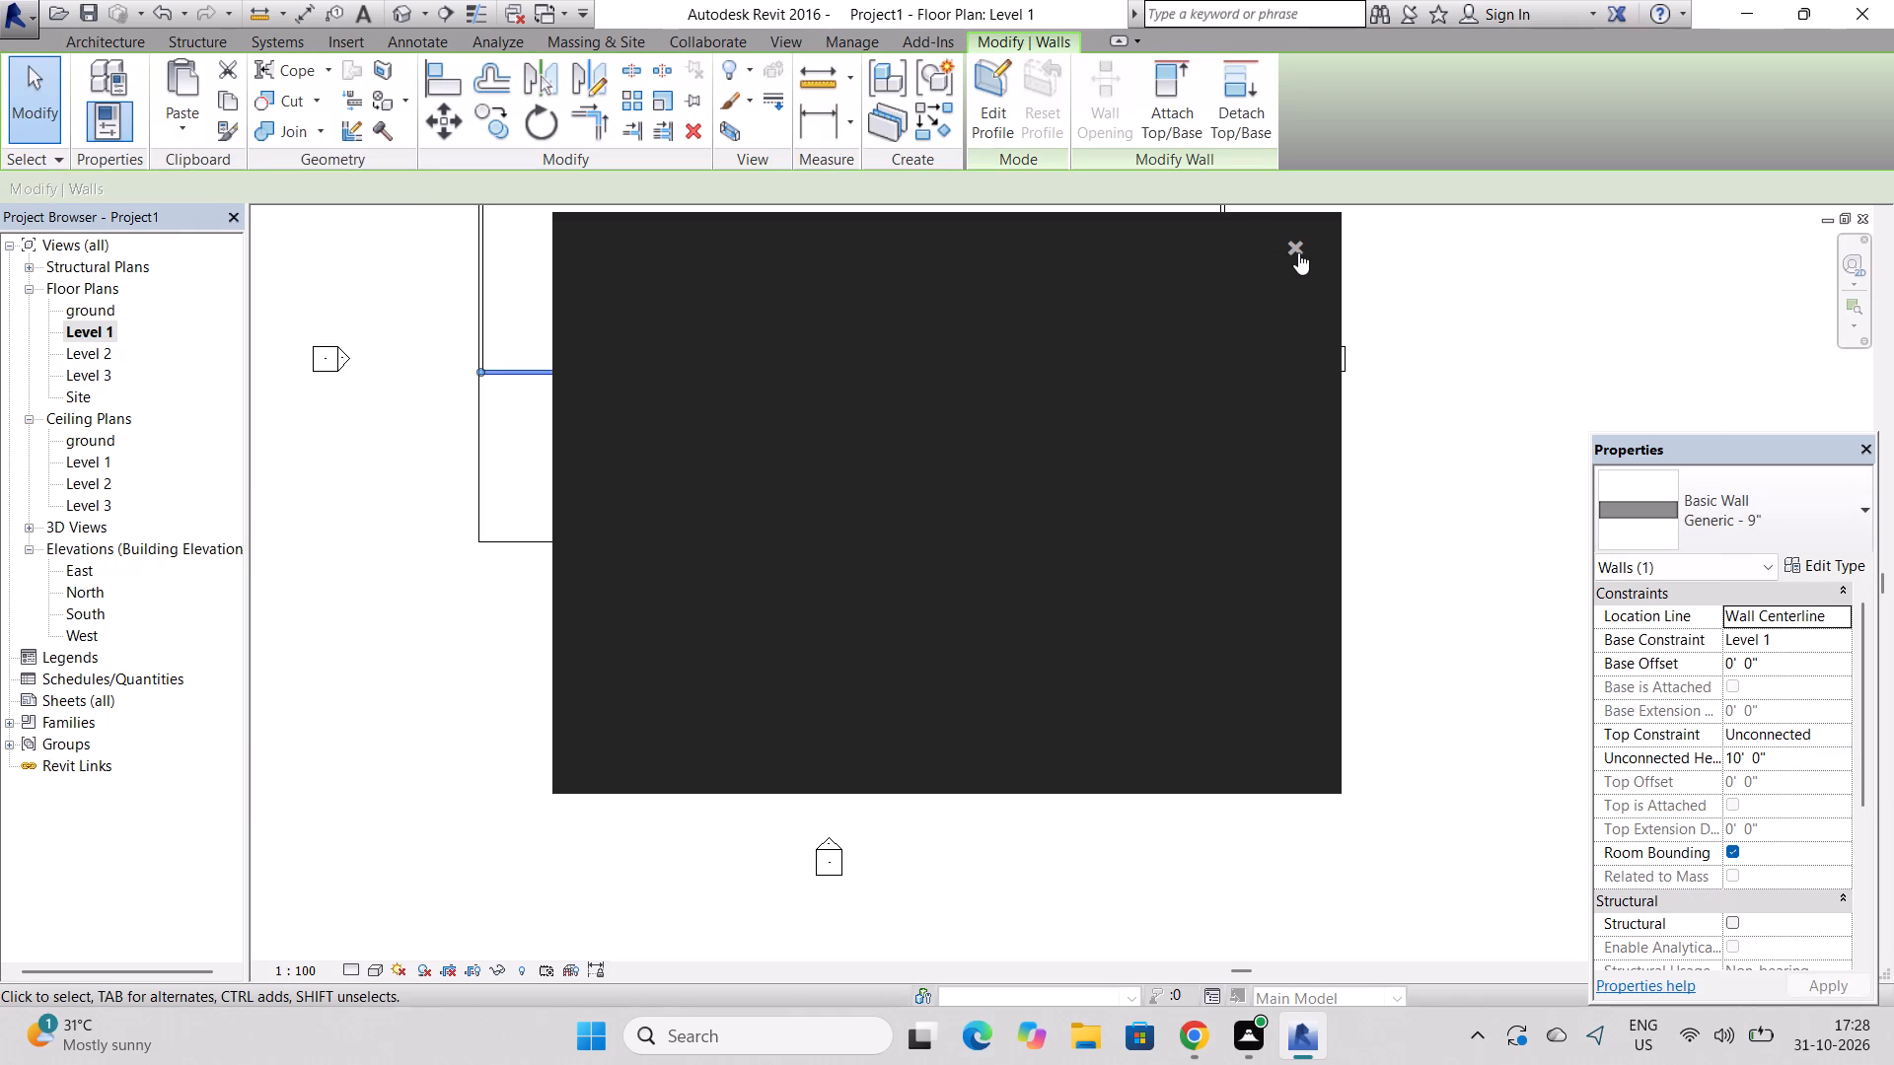
pyautogui.click(1298, 252)
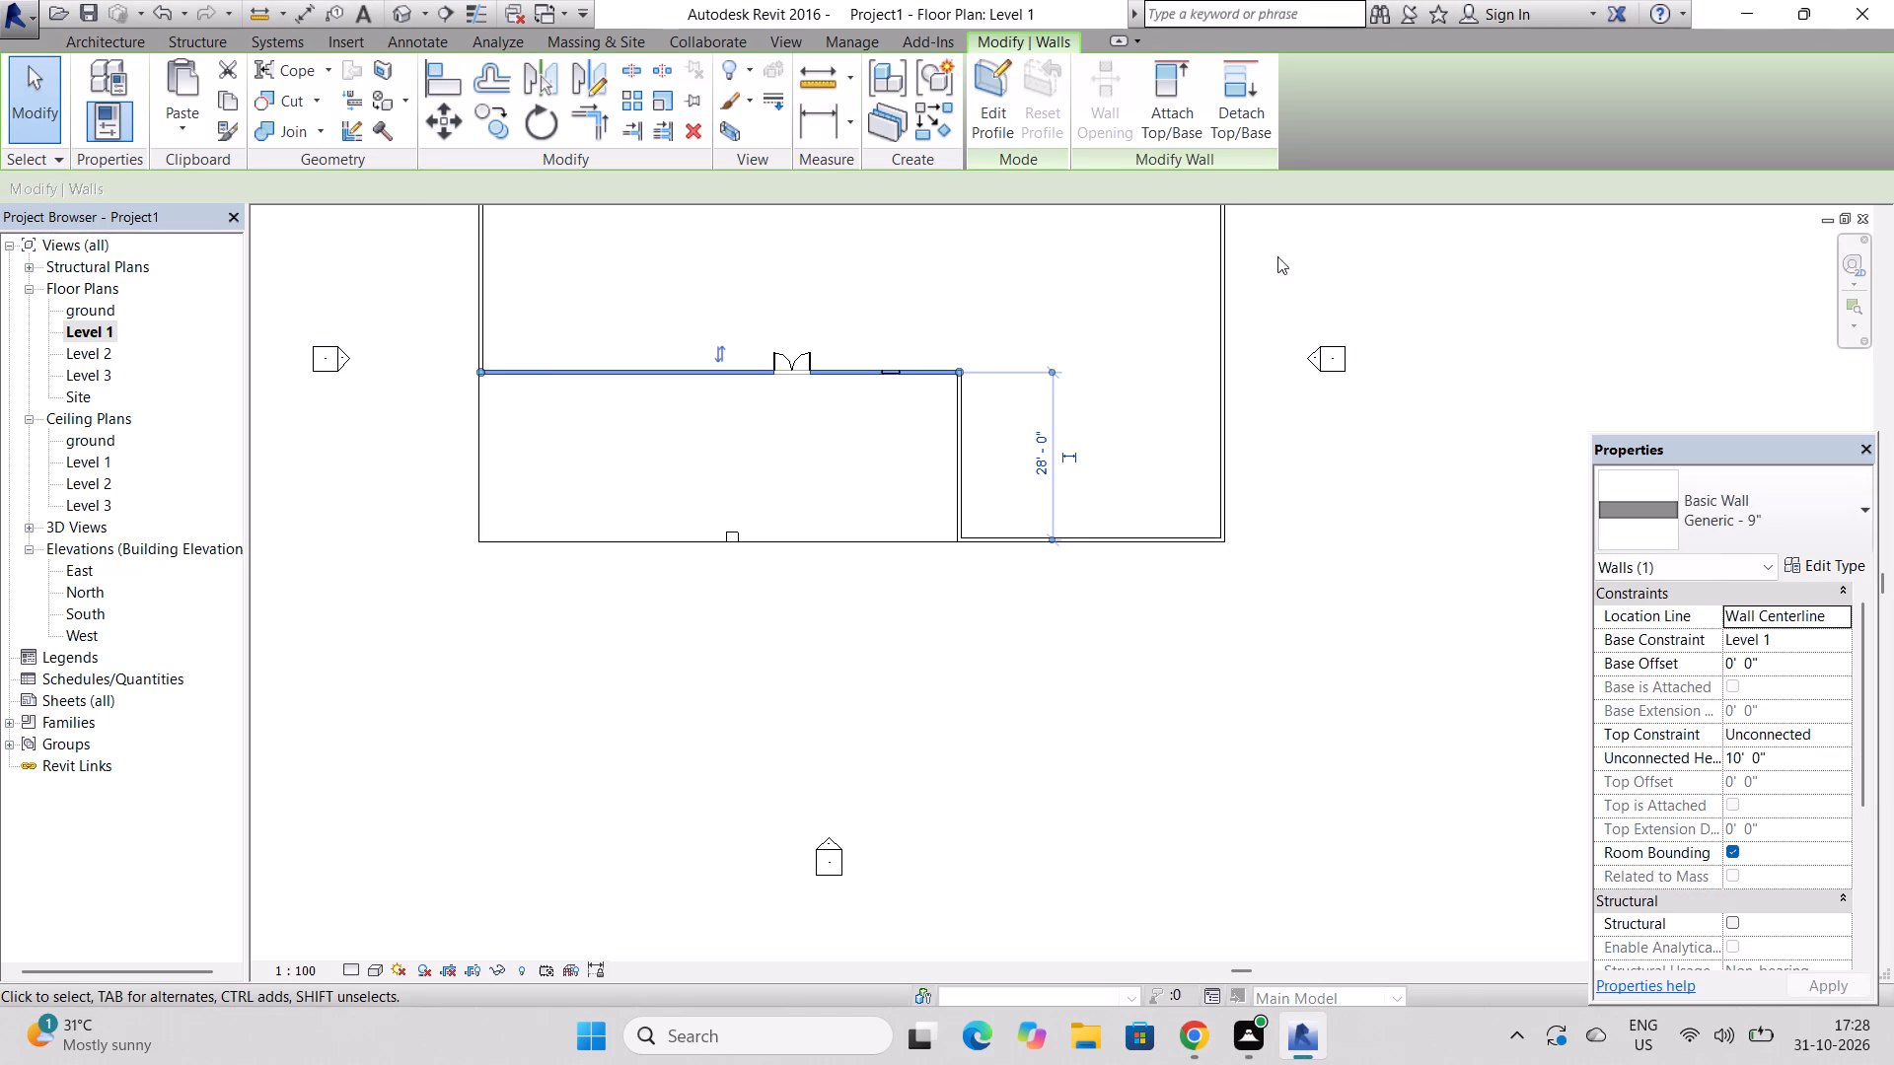
pyautogui.scroll(3, 527, 370)
pyautogui.scroll(-7, 527, 370)
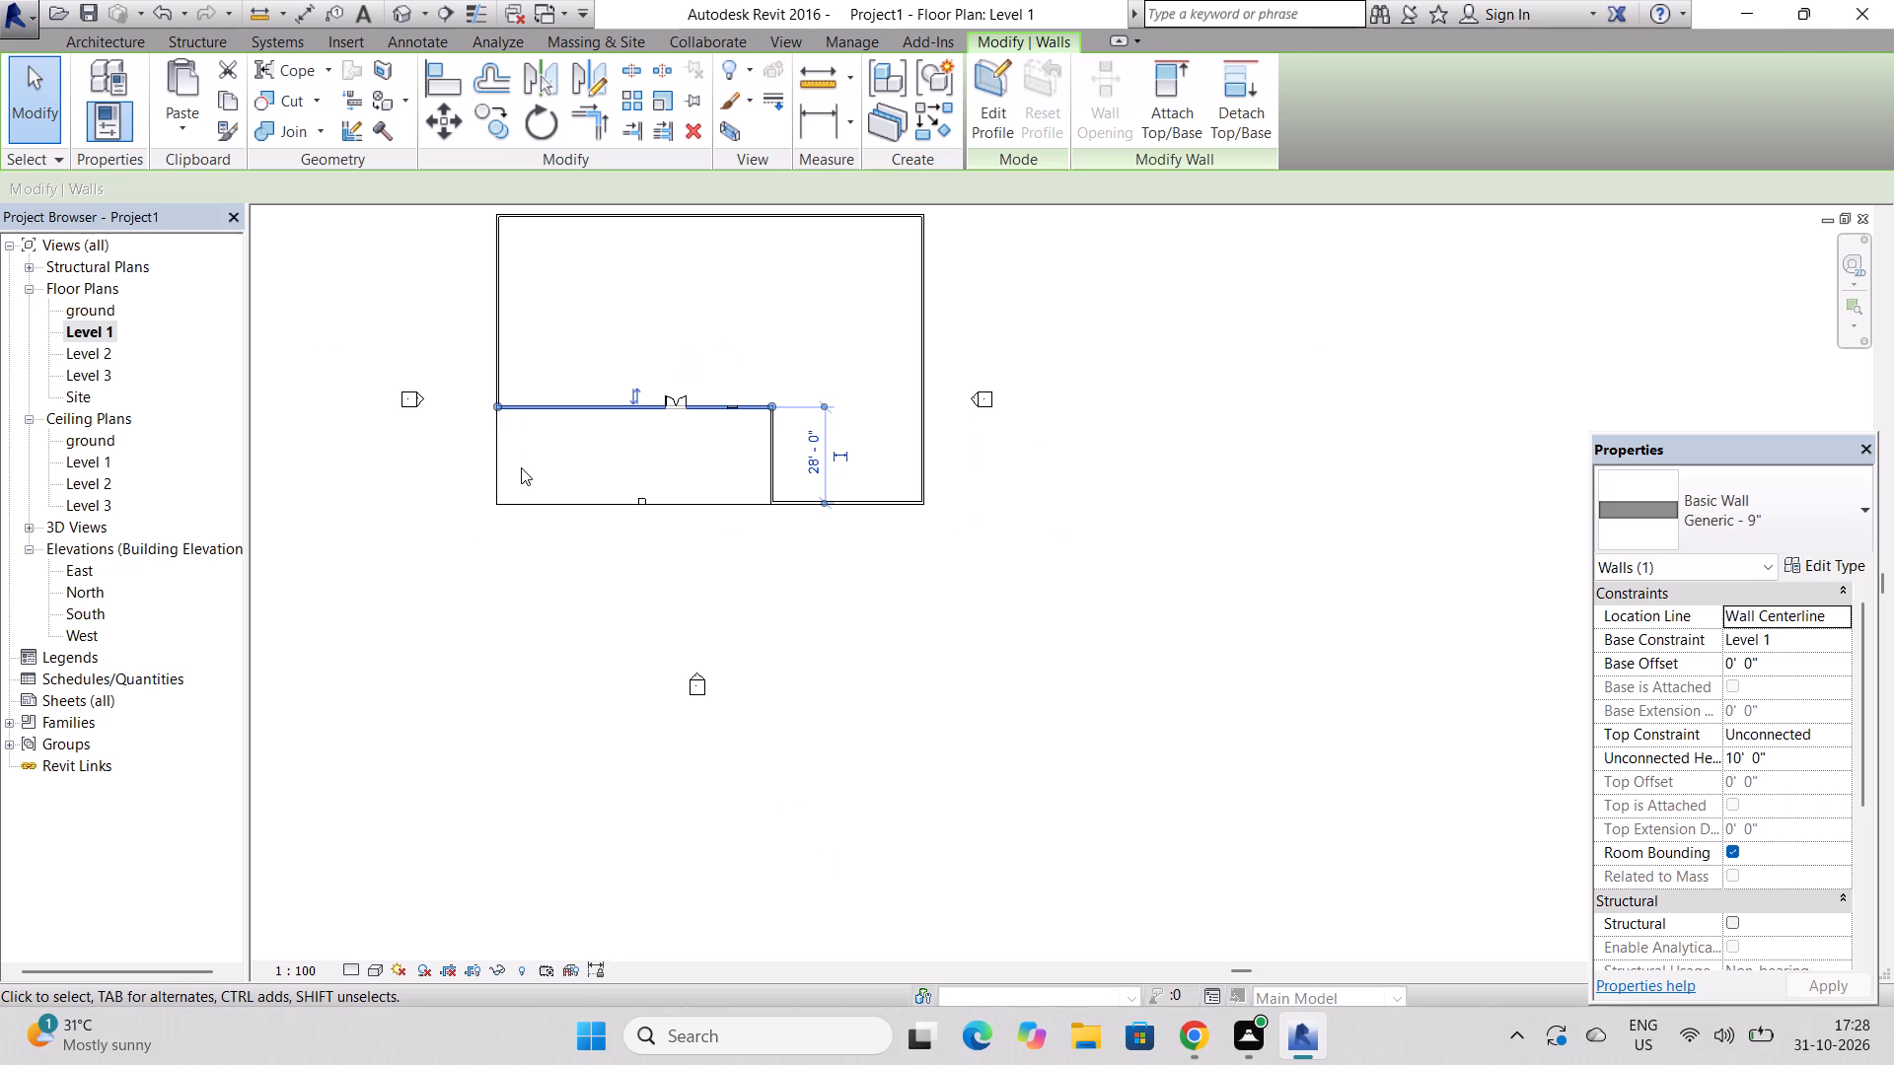
pyautogui.scroll(6, 564, 380)
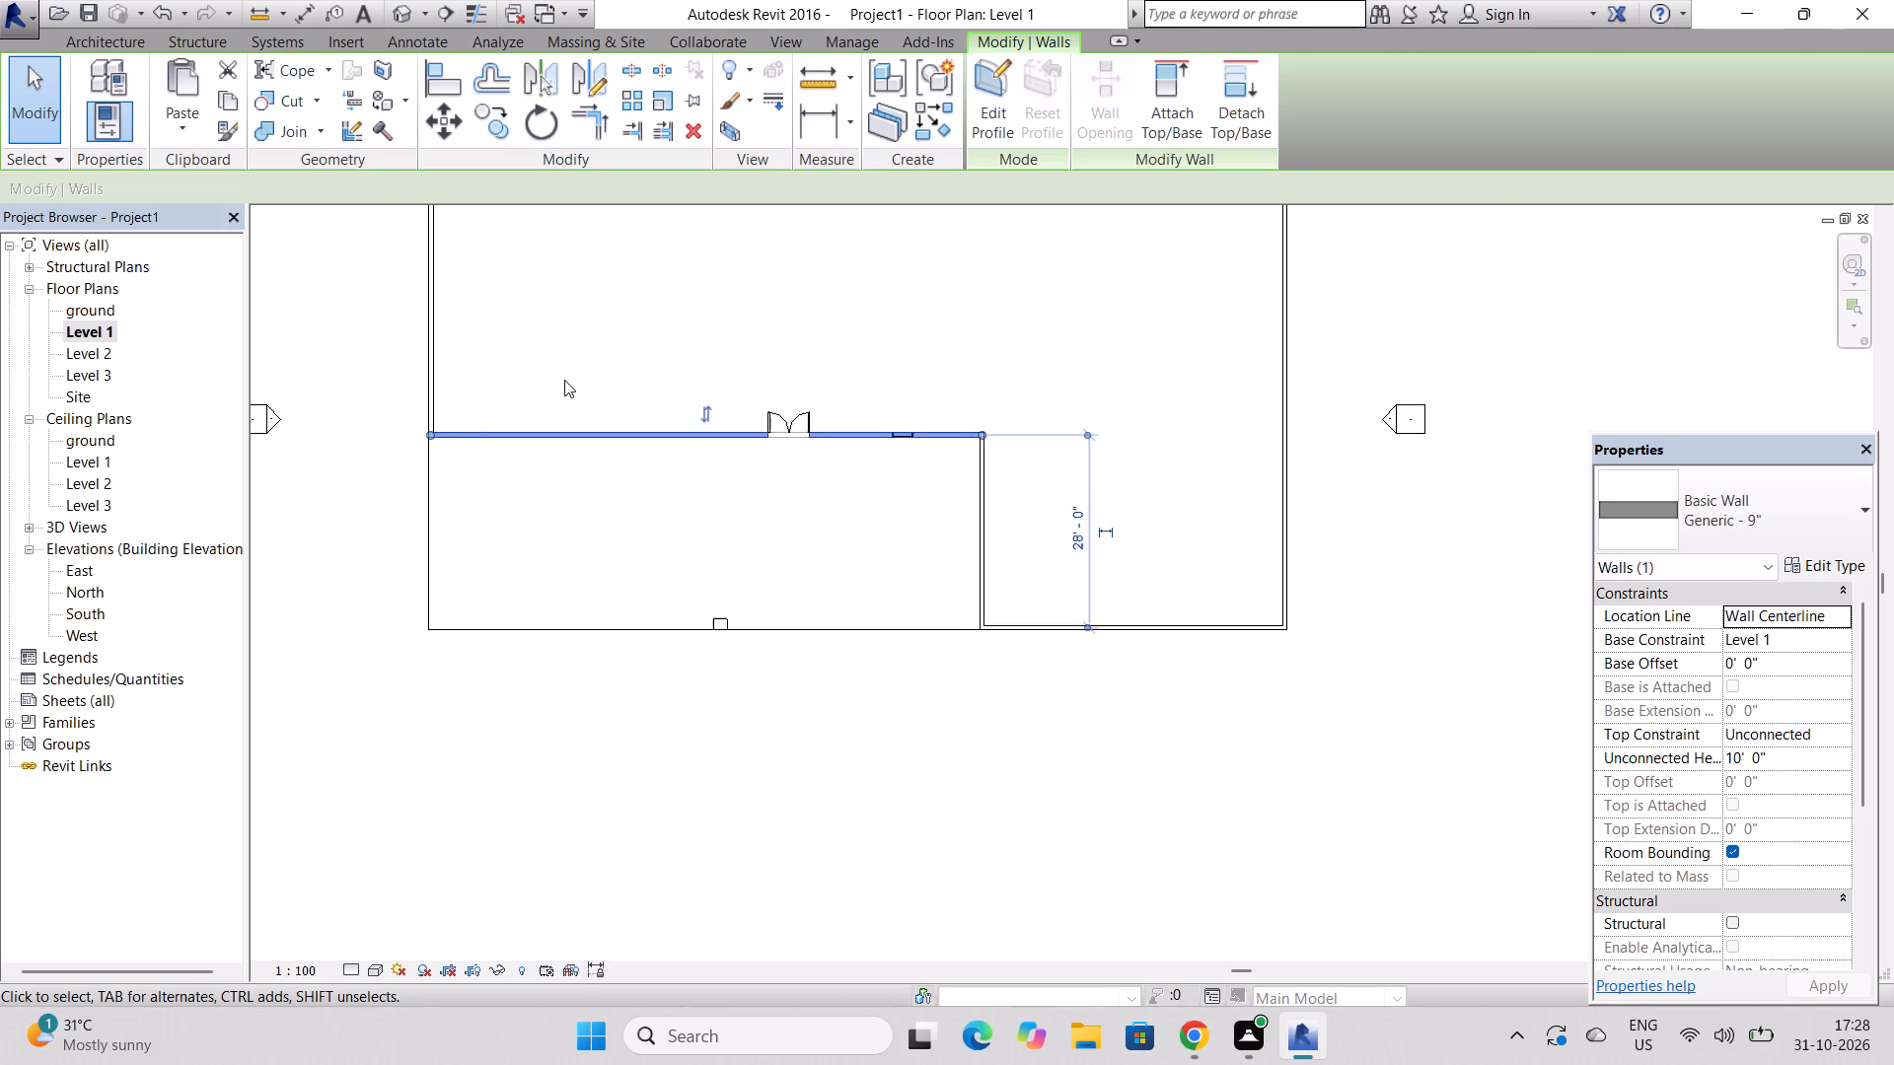
pyautogui.scroll(5, 564, 380)
pyautogui.scroll(-4, 564, 380)
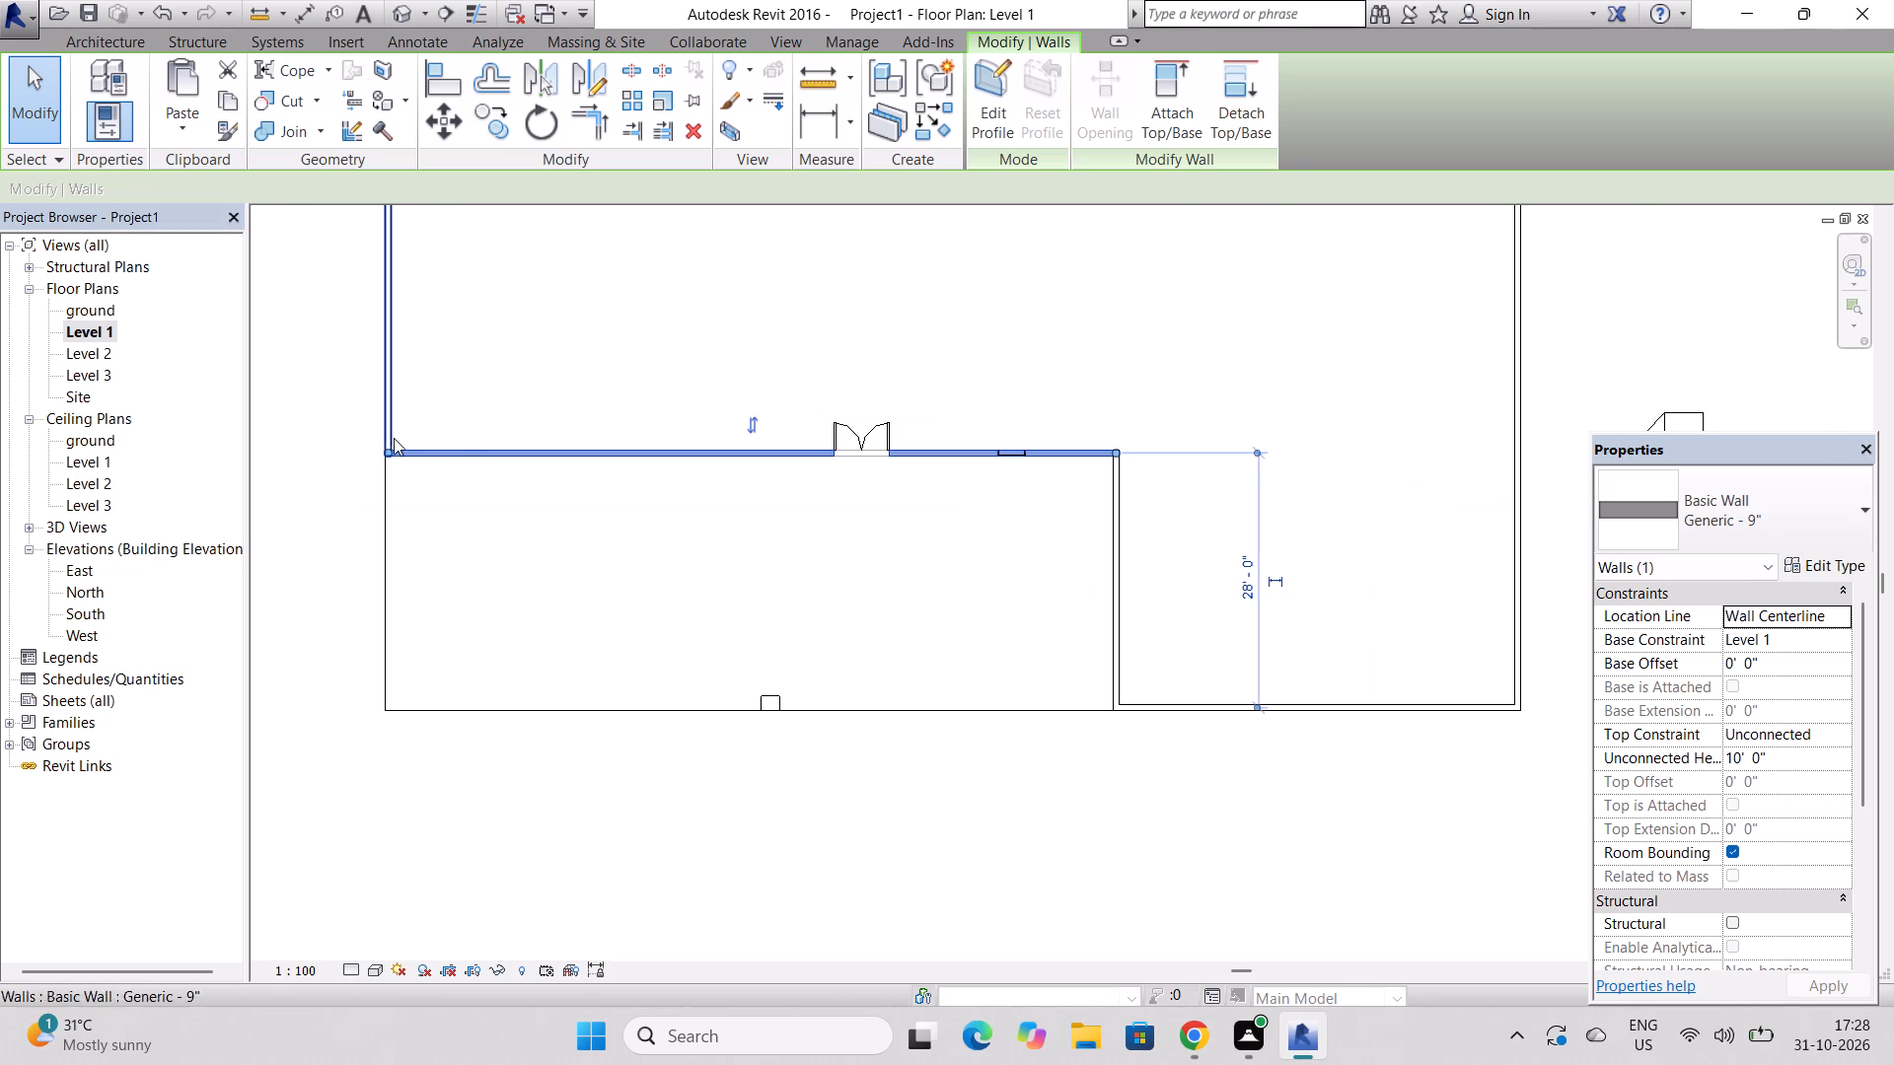
pyautogui.moveTo(389, 449); pyautogui.dragTo(555, 458)
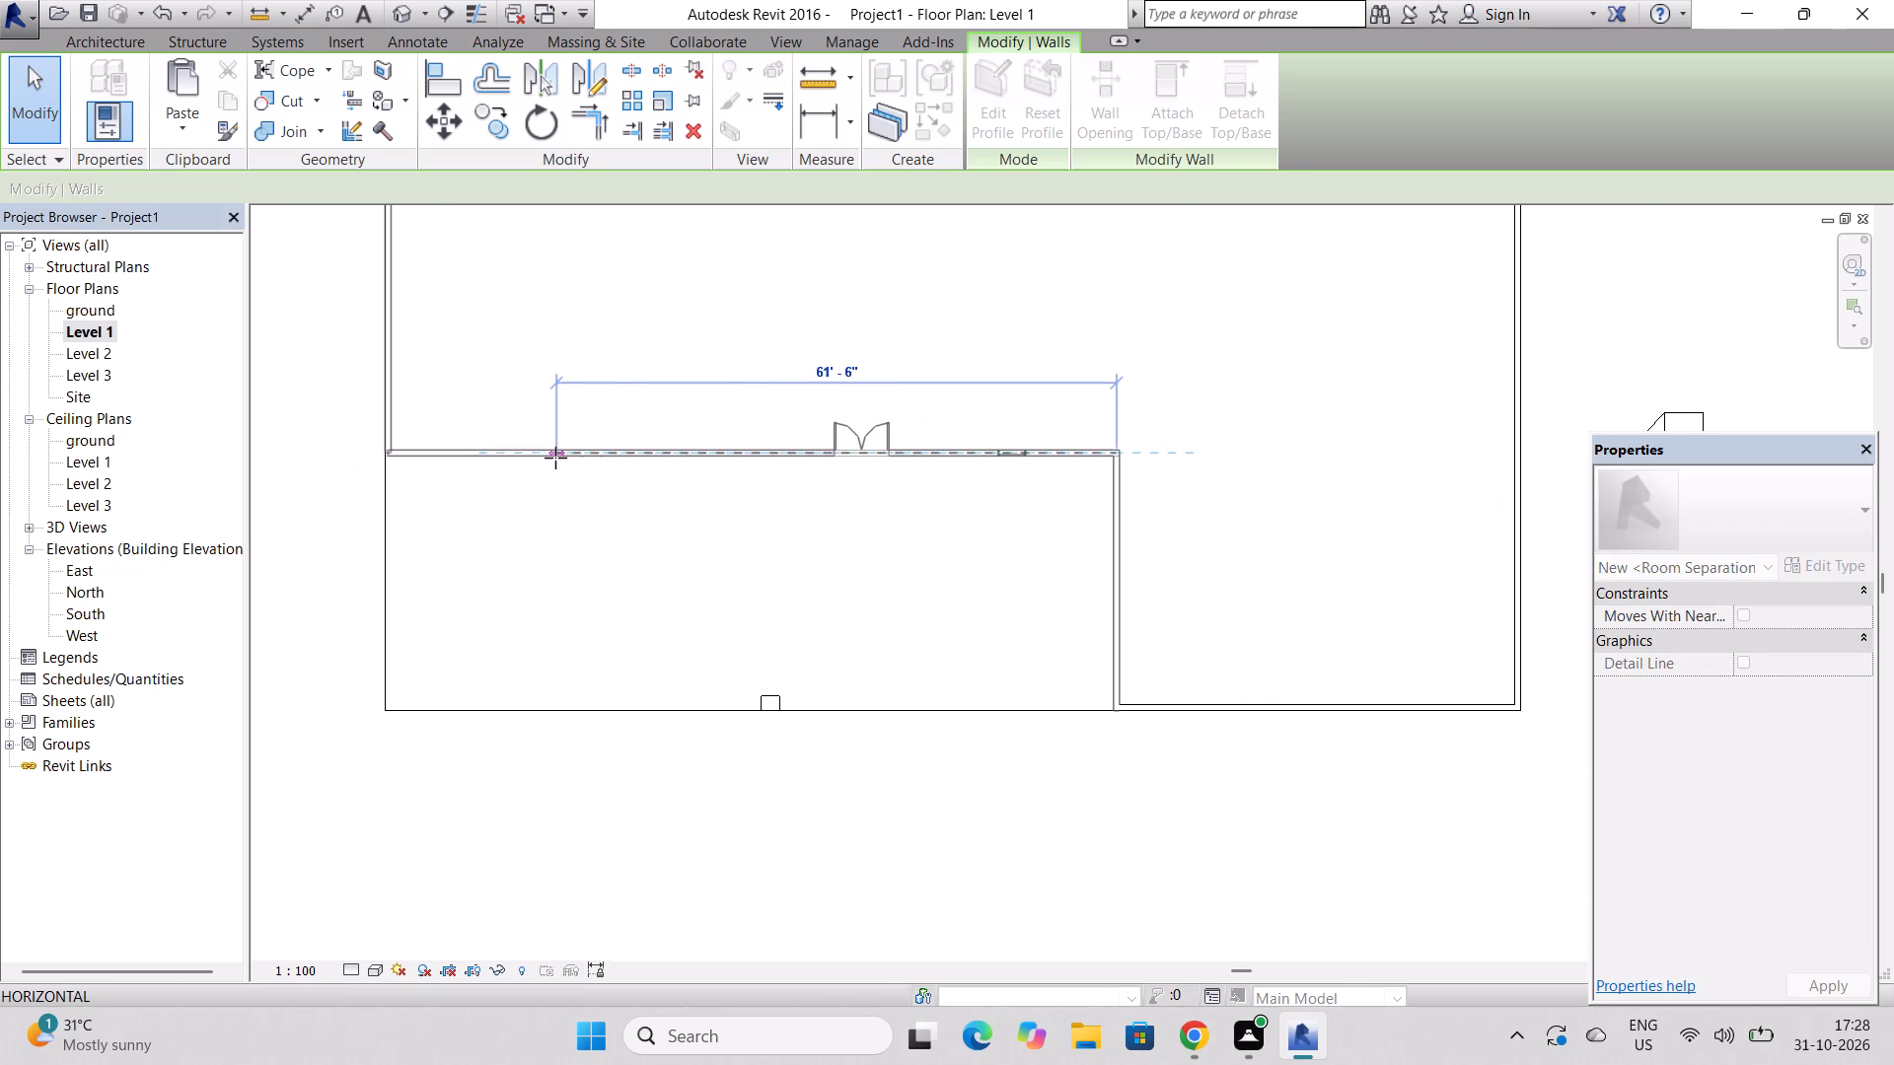
pyautogui.moveTo(555, 458); pyautogui.dragTo(708, 462)
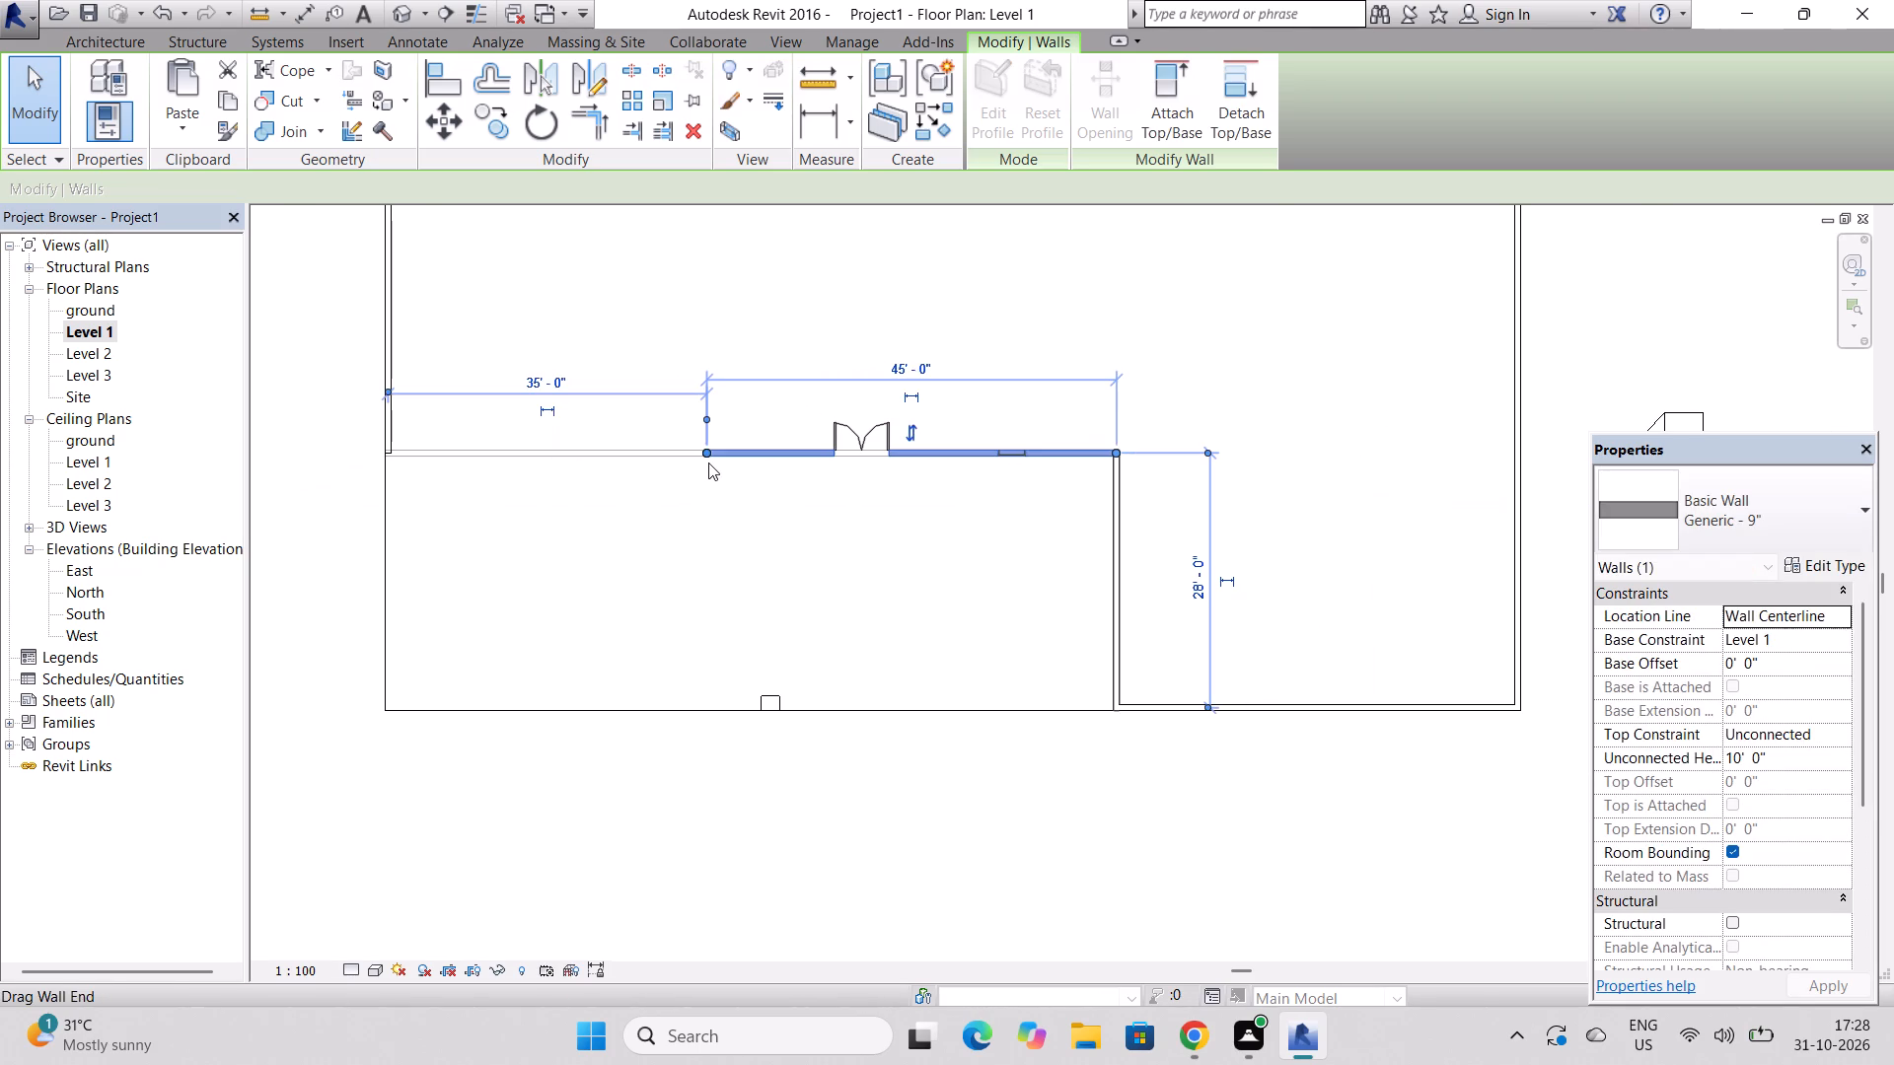
pyautogui.scroll(-5, 605, 525)
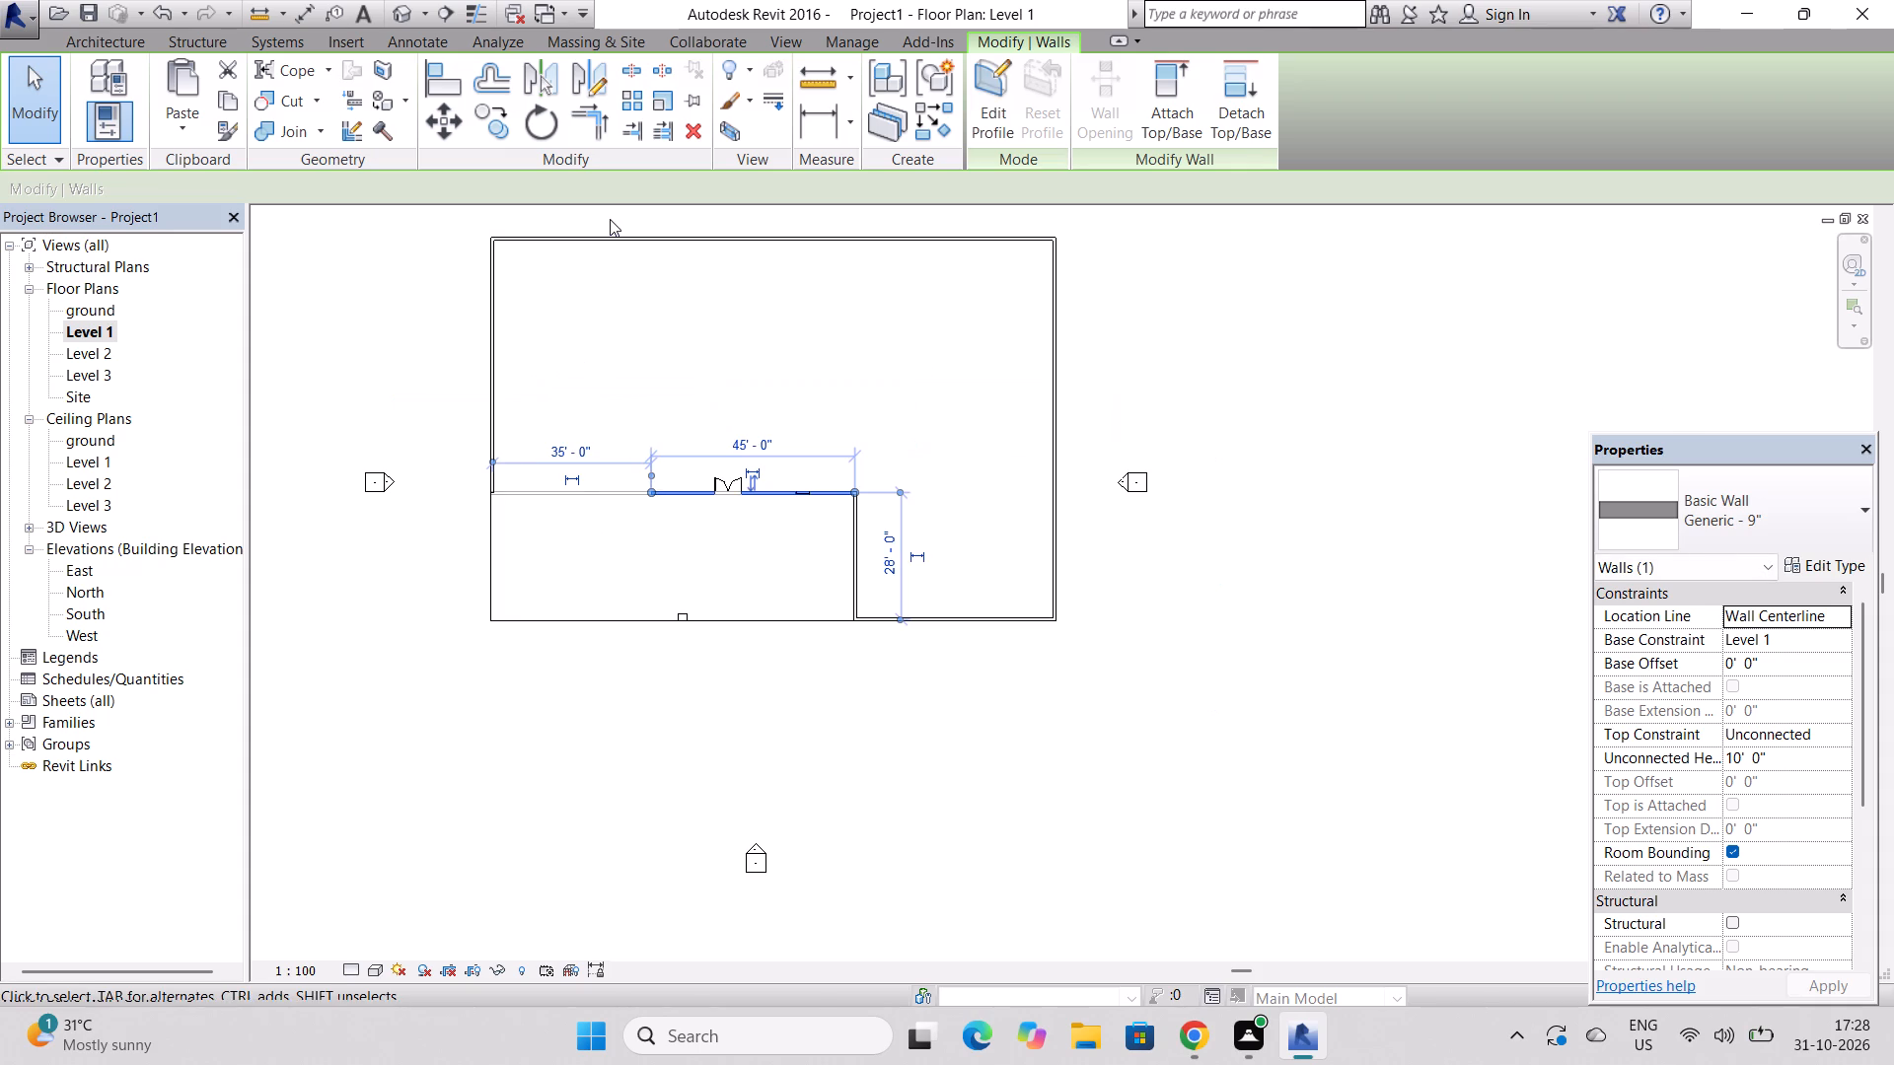
# Shorten the Level 1 north wall from its west end, roughly in line with the west end of the double-door wall.
pyautogui.click(612, 235)
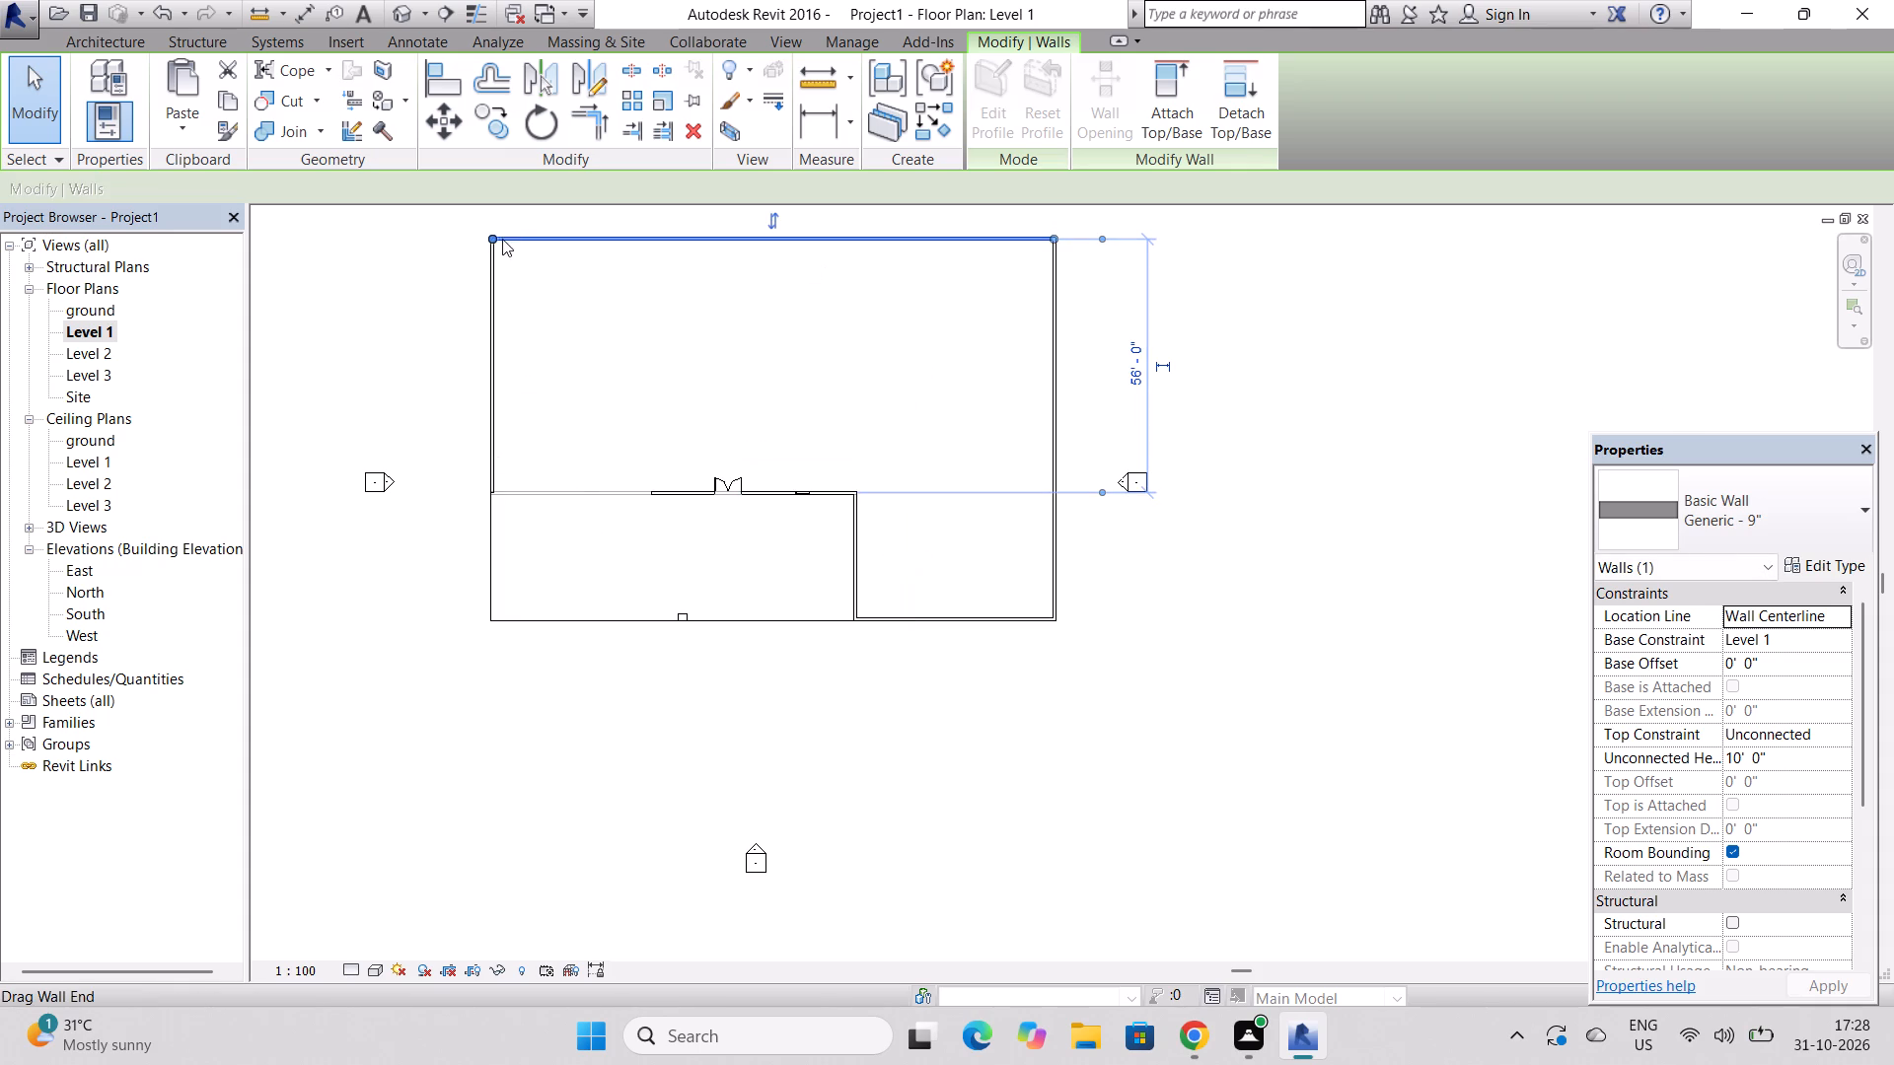
pyautogui.moveTo(492, 236); pyautogui.dragTo(662, 243)
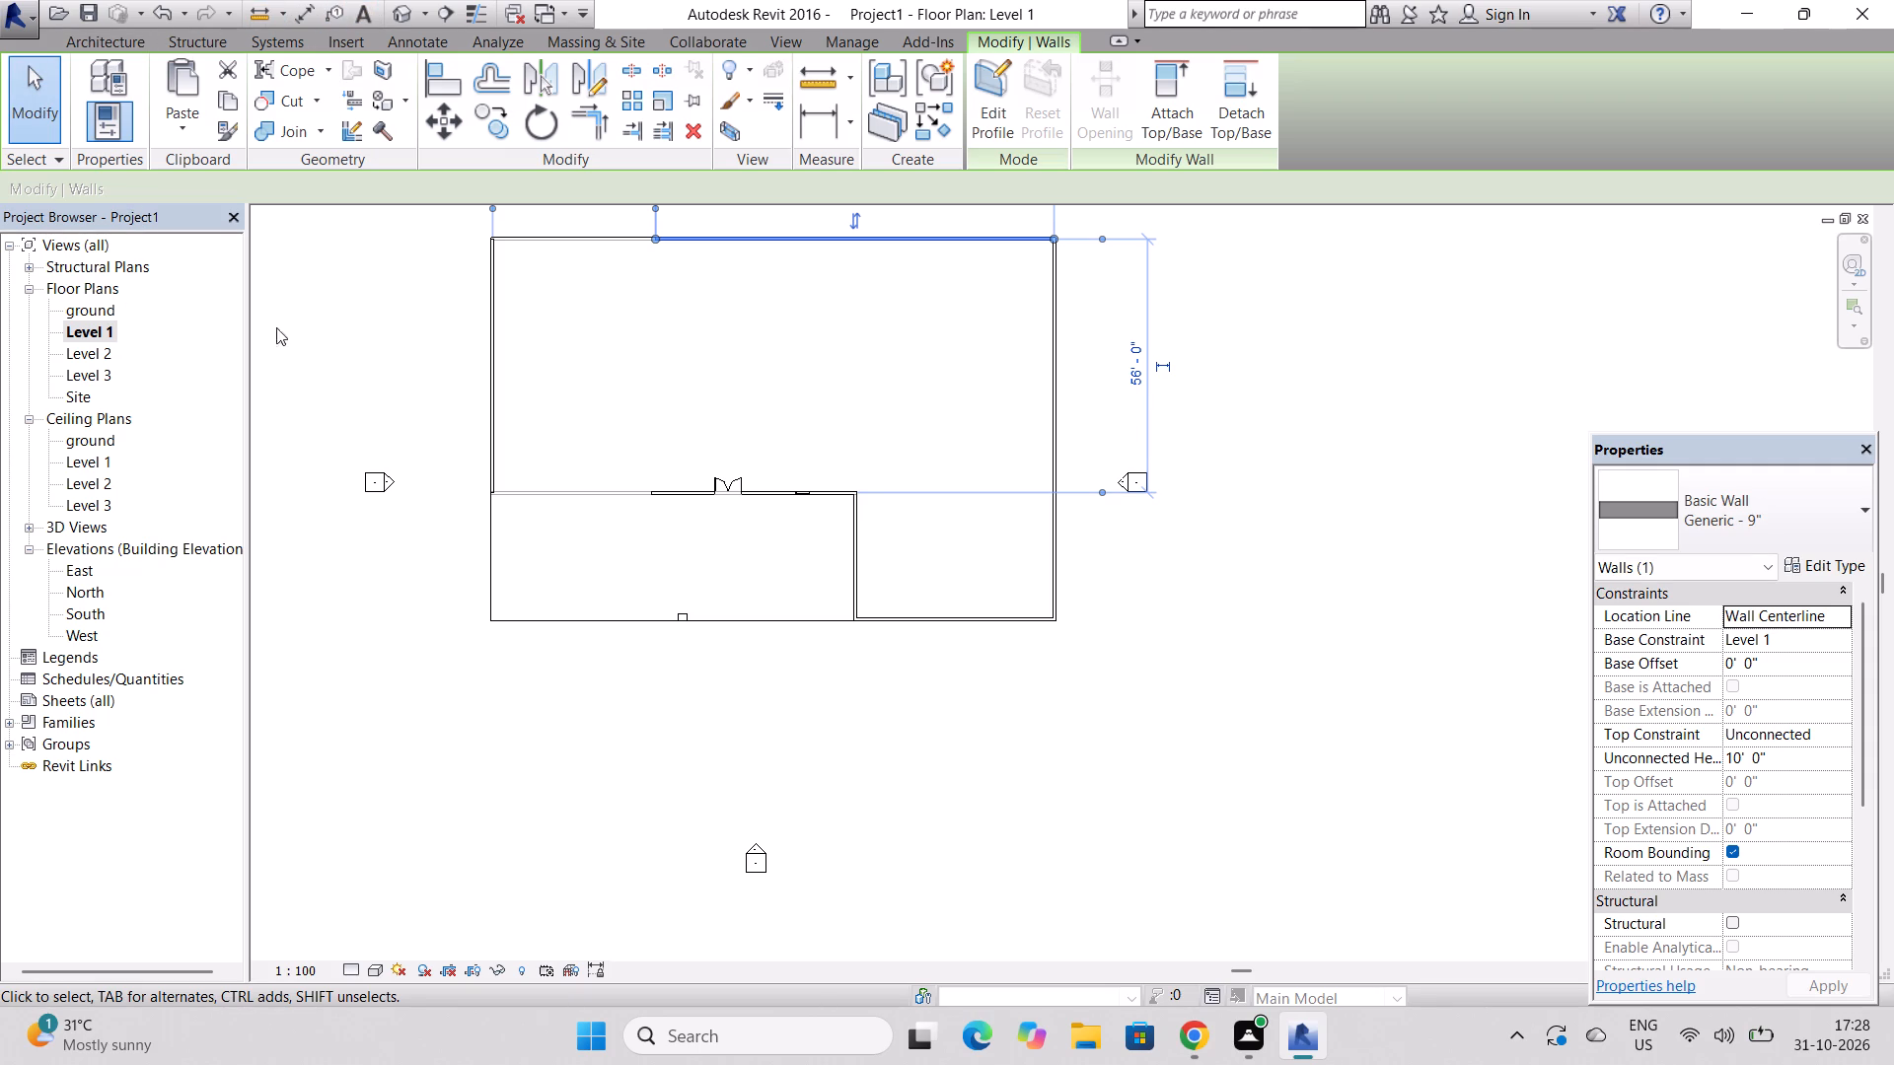
pyautogui.doubleClick(96, 322)
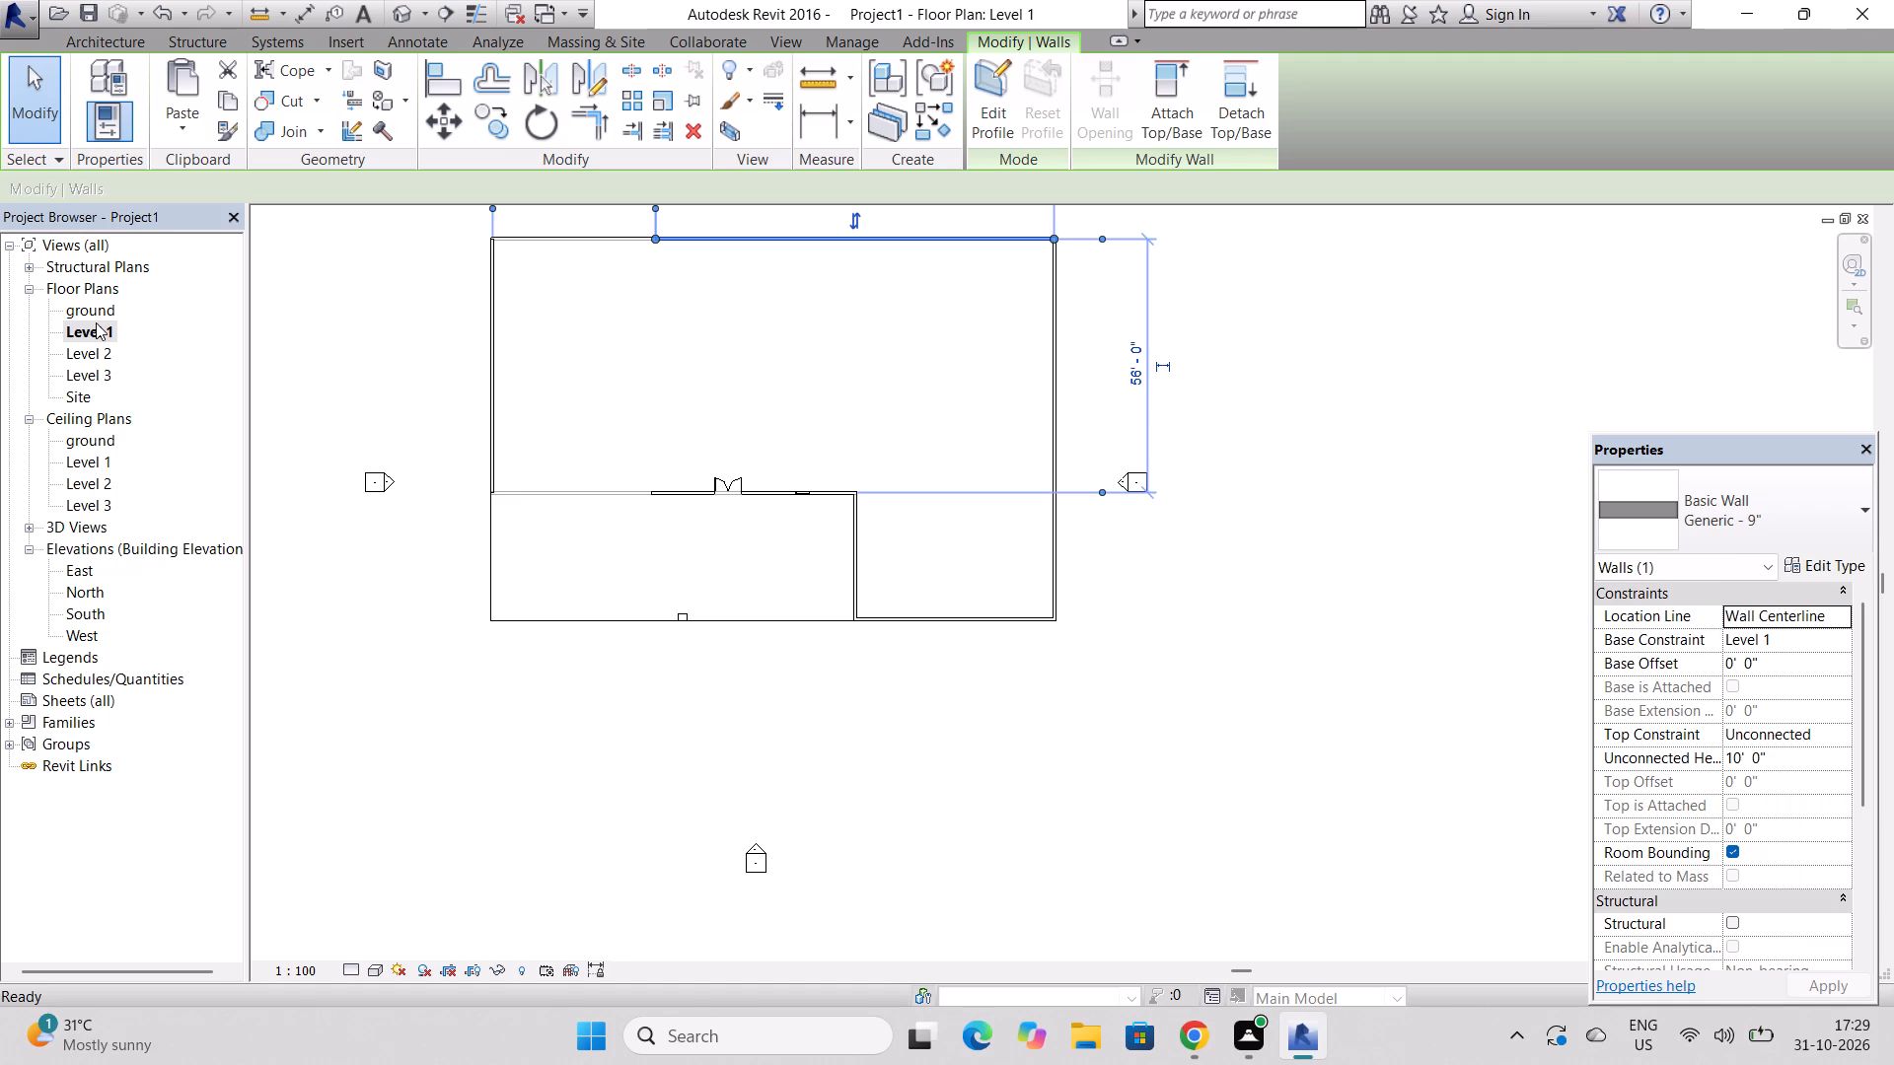
pyautogui.tripleClick(96, 322)
pyautogui.click(96, 322)
# Move the Level 1 west wall east so it meets the west end of the shortened north wall.
pyautogui.click(487, 296)
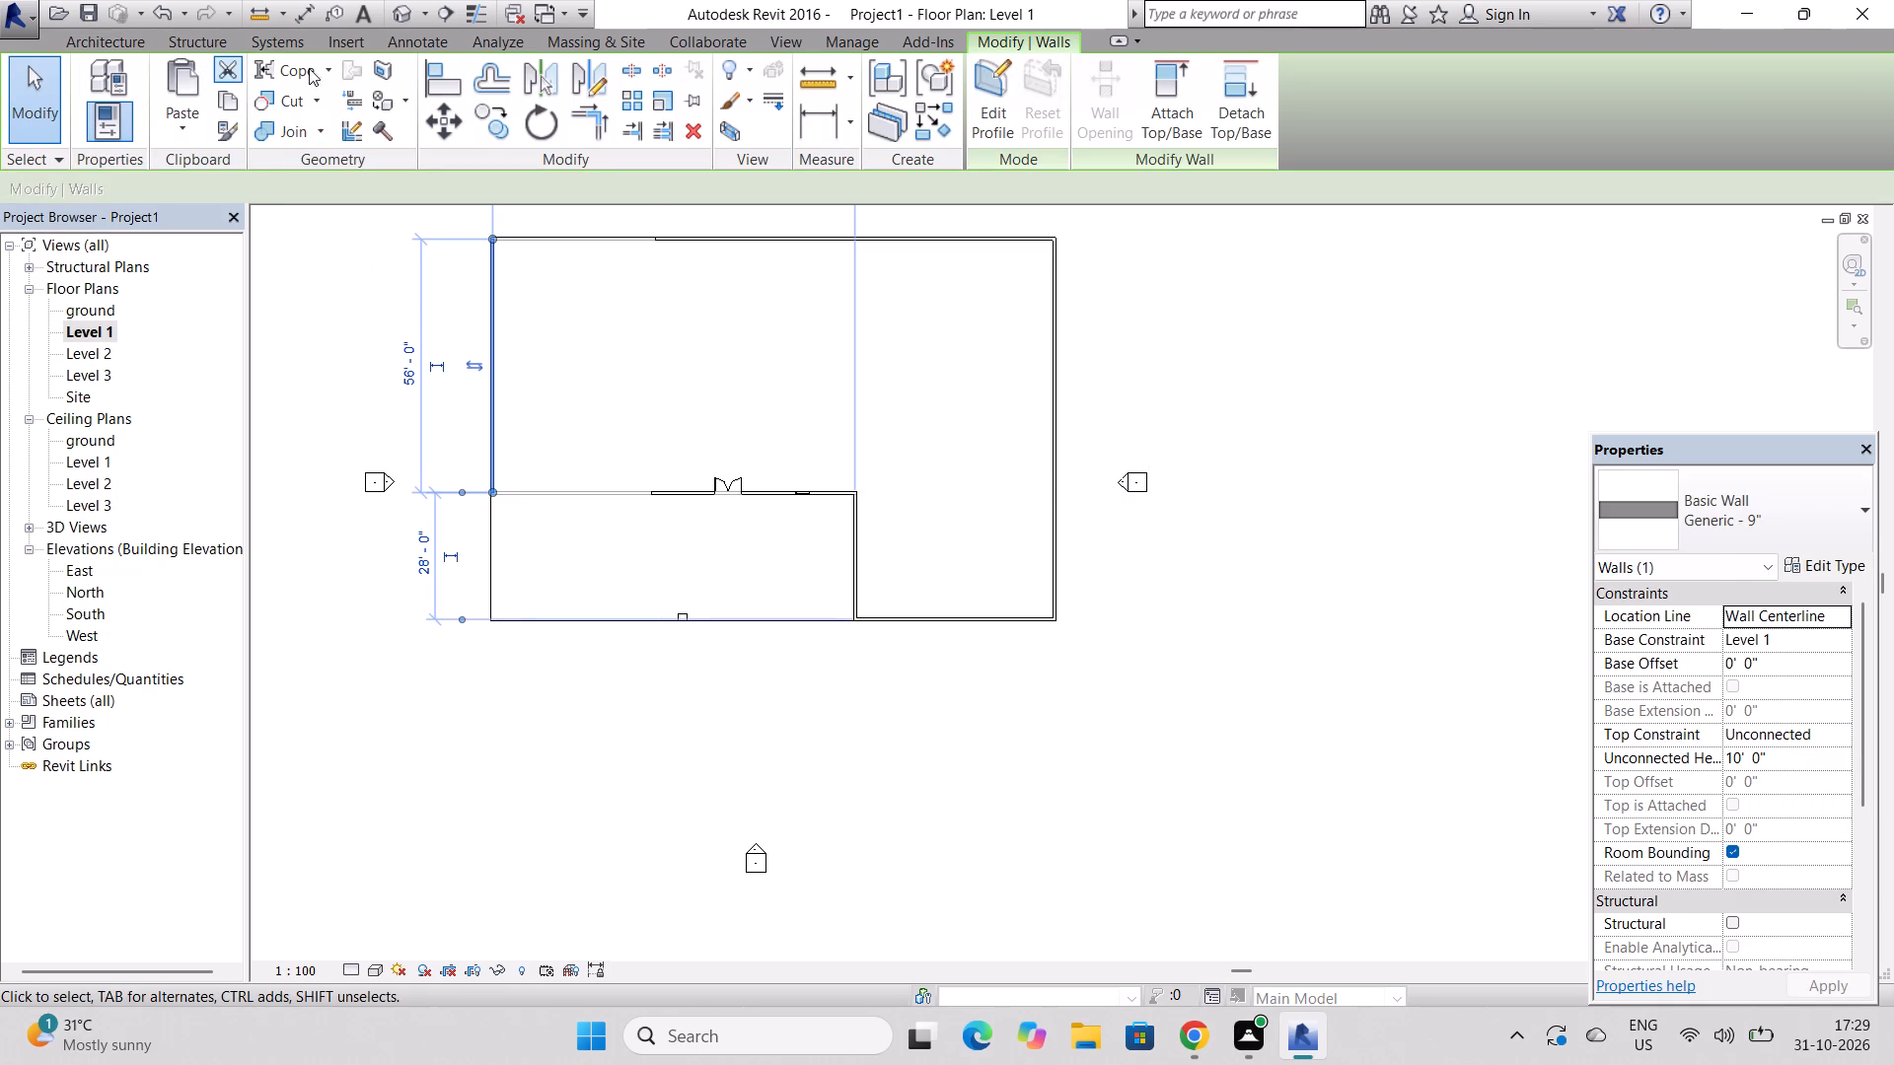
pyautogui.click(445, 137)
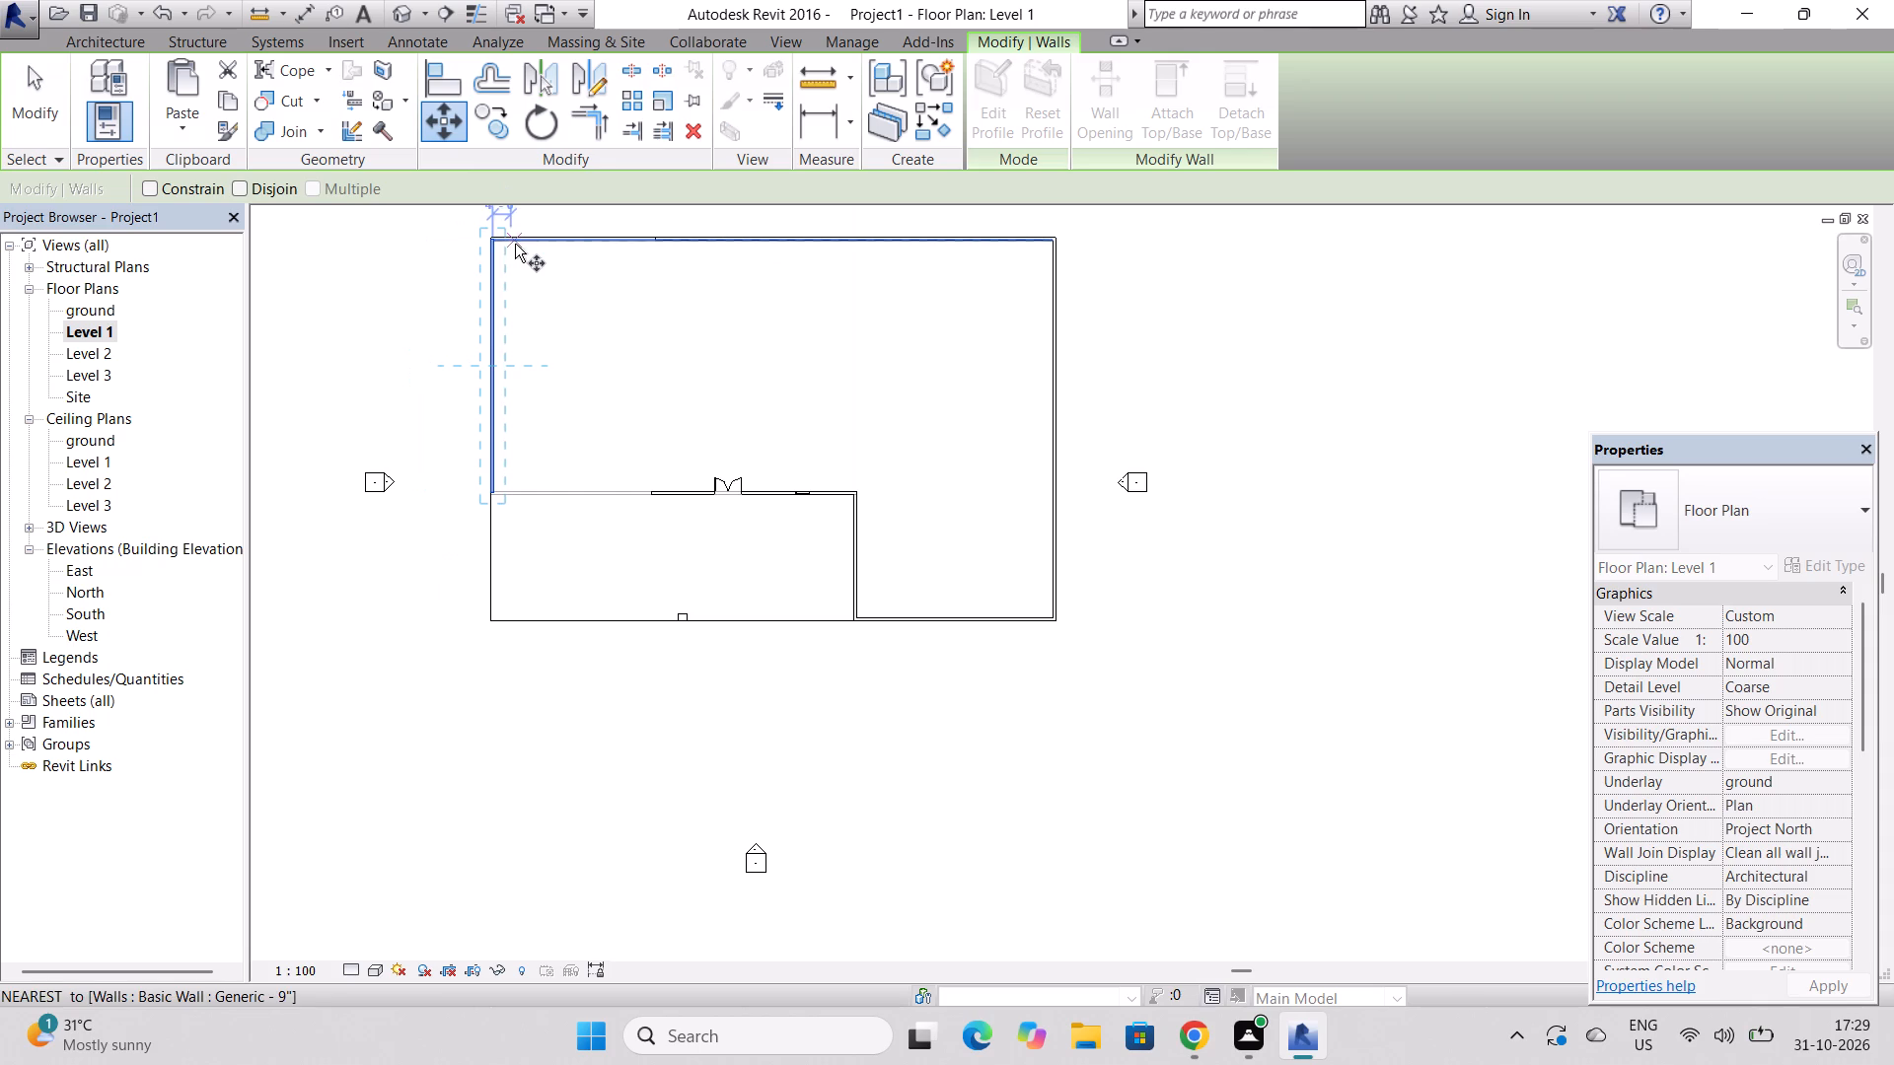
pyautogui.click(495, 244)
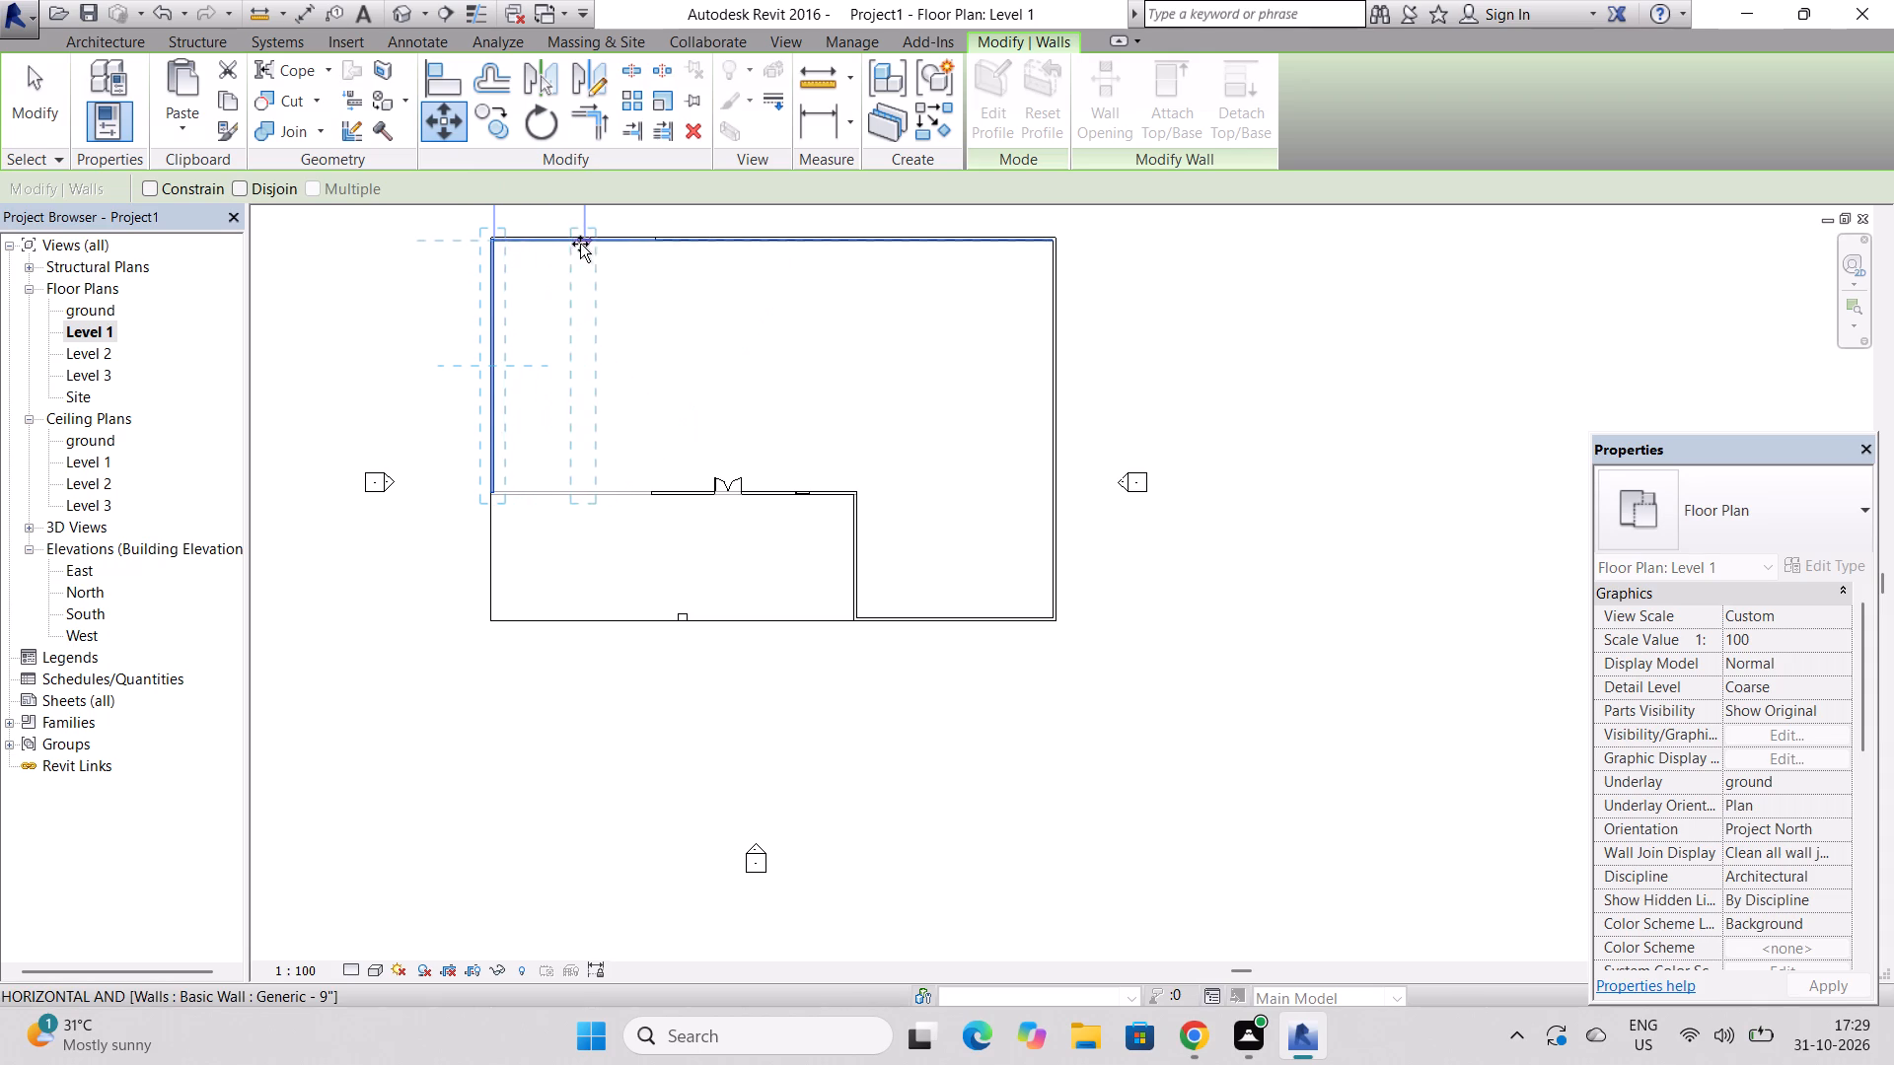
pyautogui.click(661, 244)
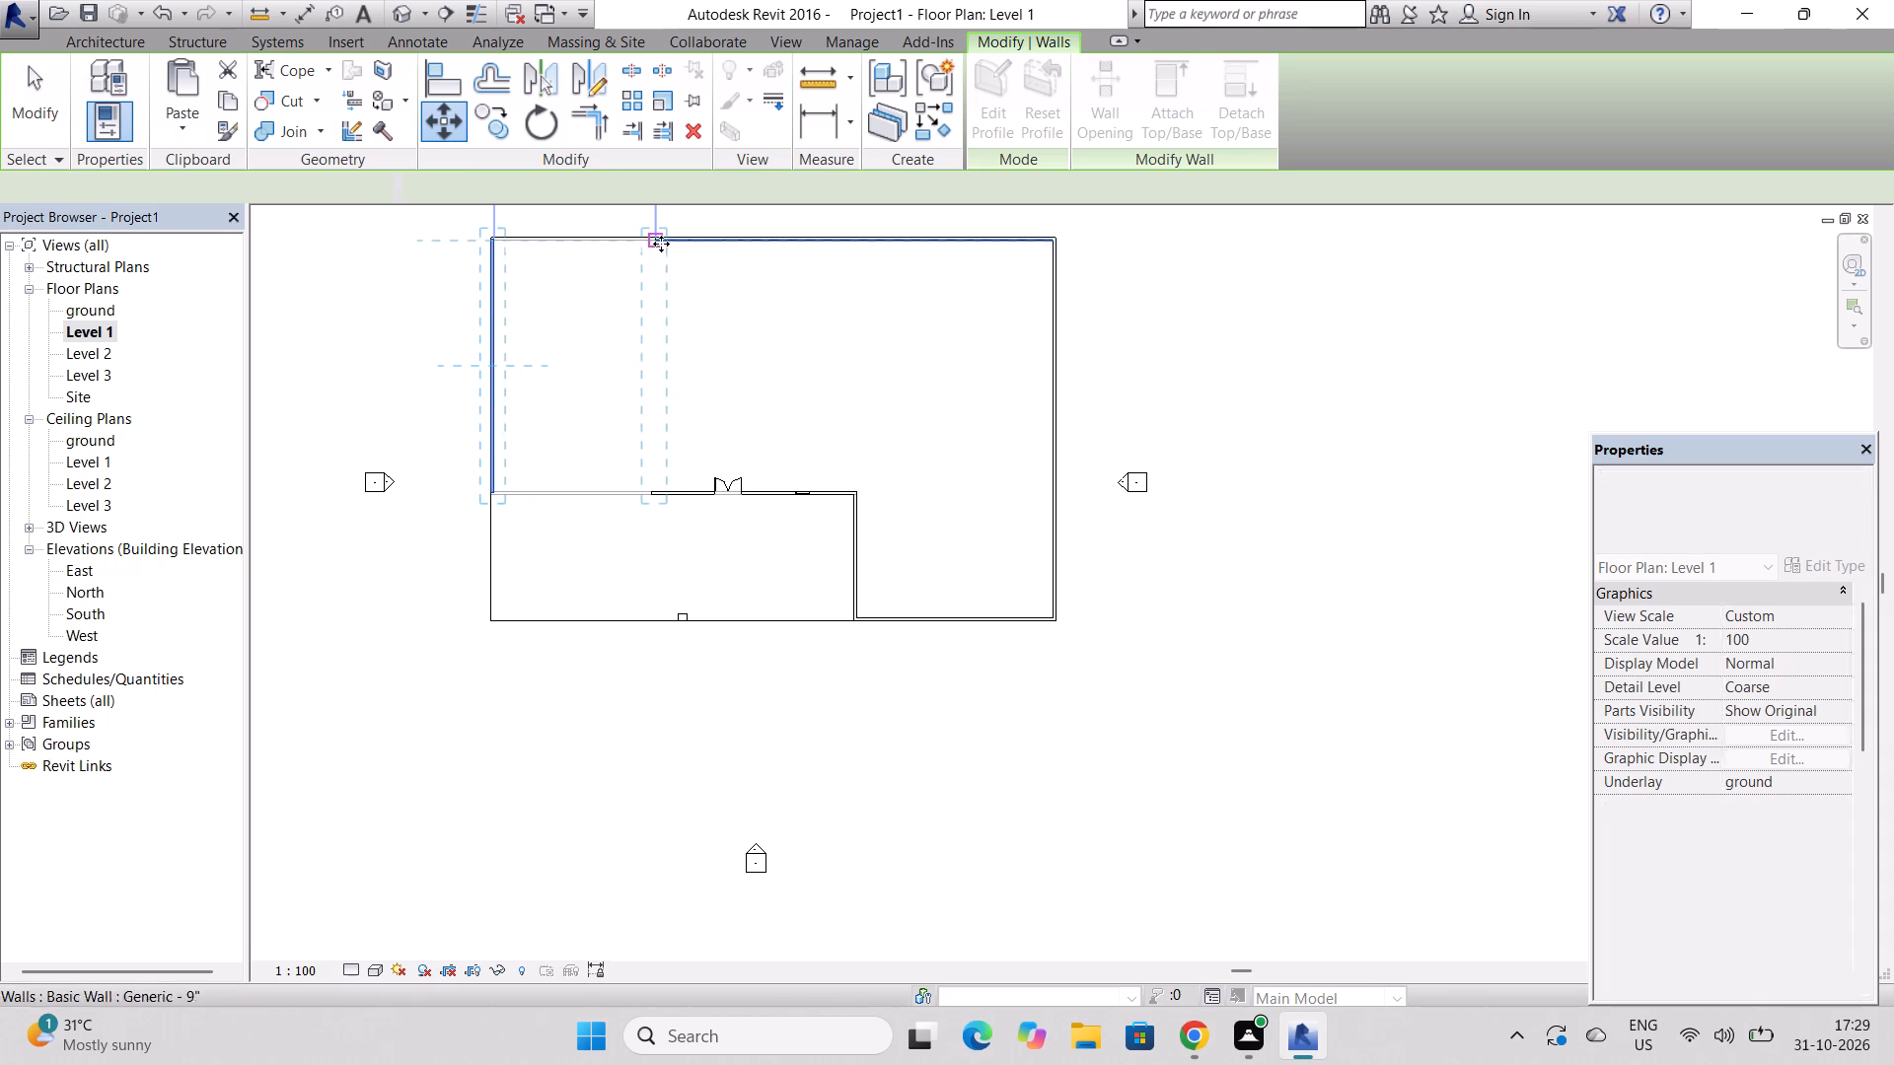
# In the 3D view, shift the moved west wall farther east past the long divided ceiling opening, 29' 0" from the parallel wall.
pyautogui.doubleClick(403, 12)
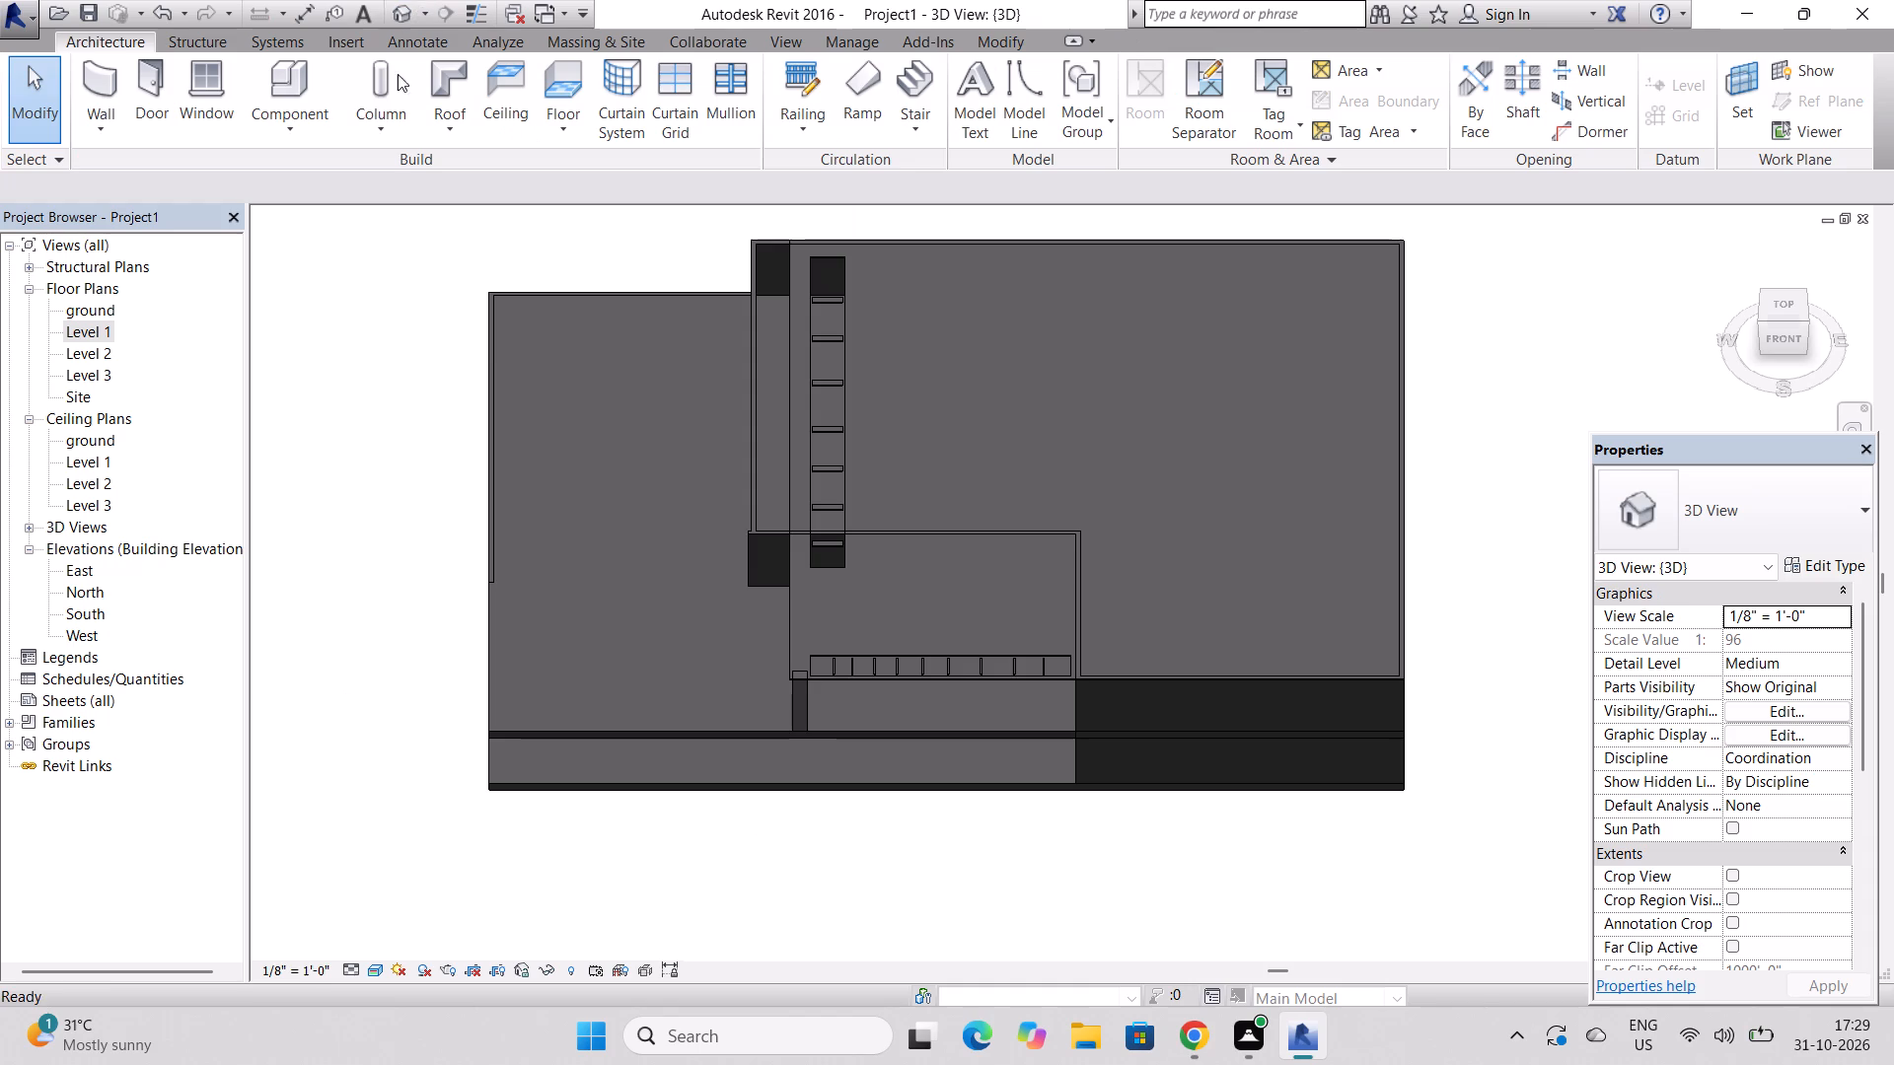
pyautogui.scroll(-4, 371, 395)
pyautogui.scroll(8, 727, 358)
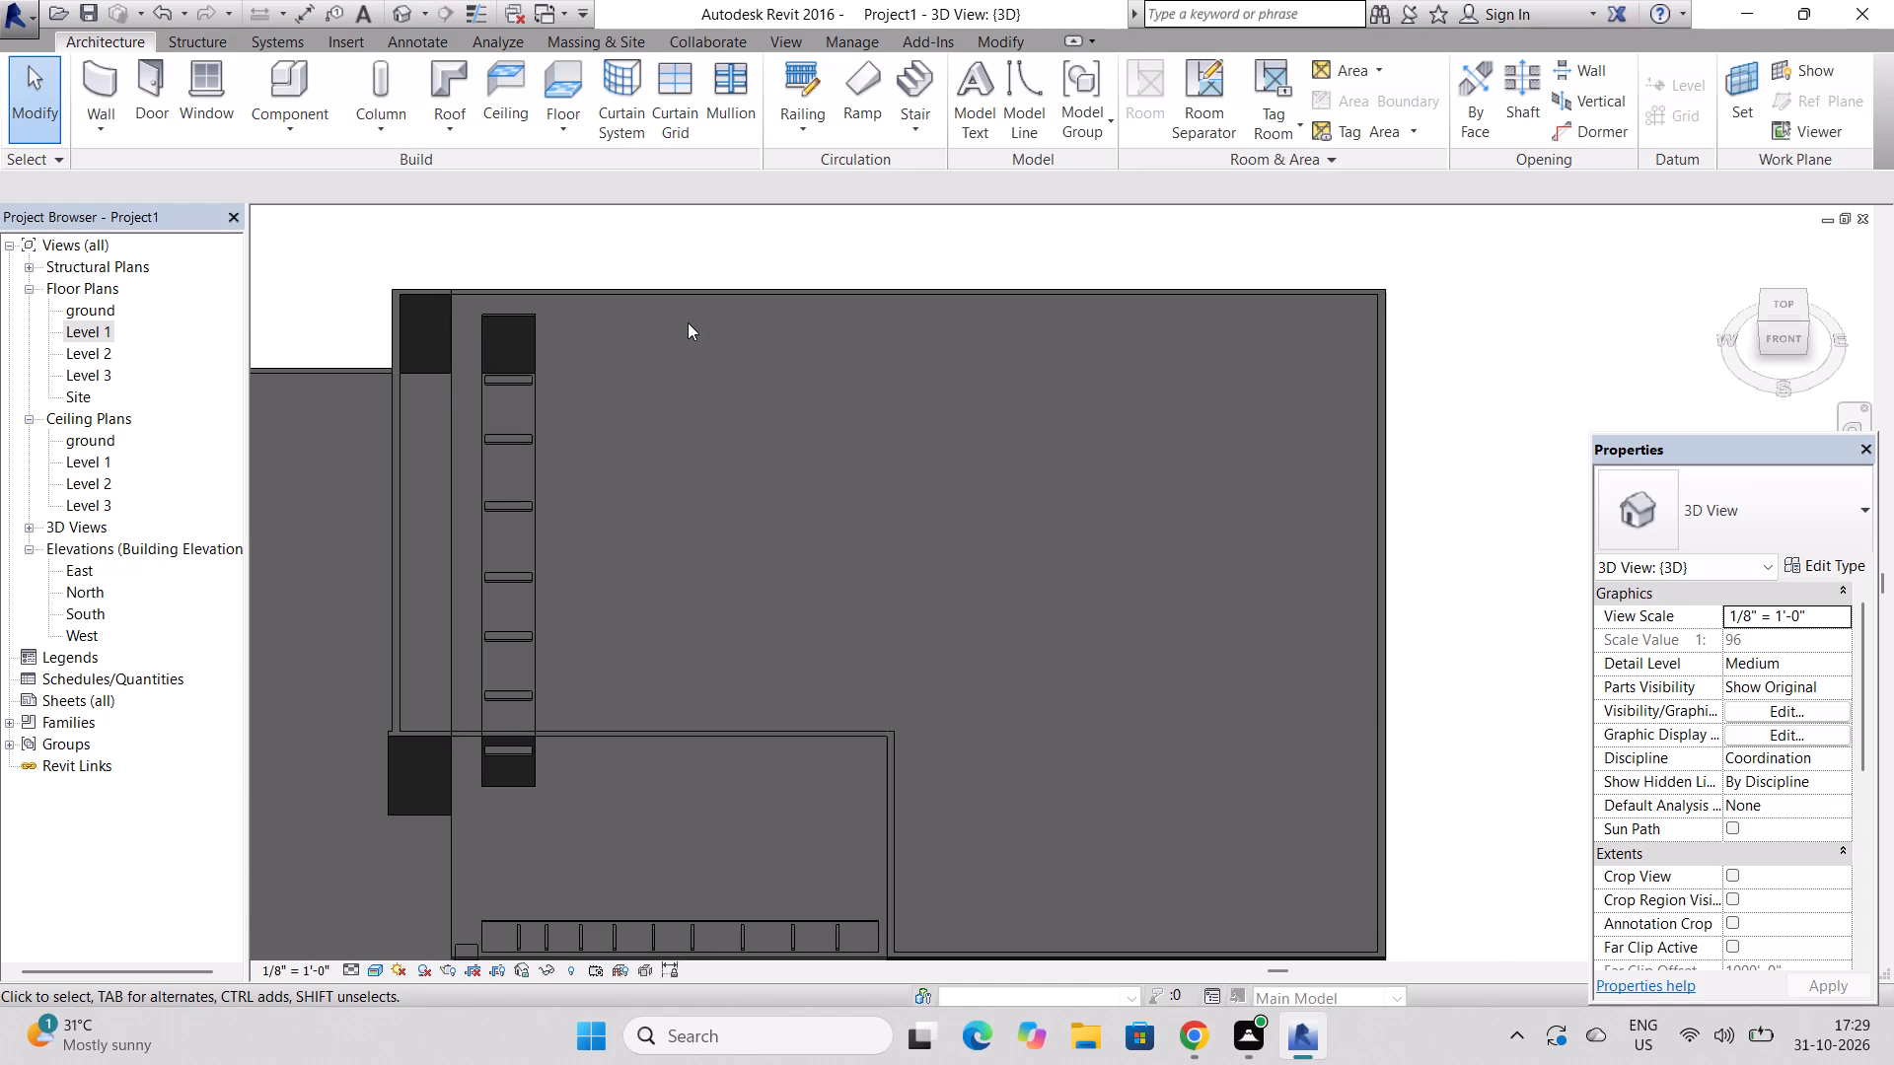
pyautogui.click(353, 469)
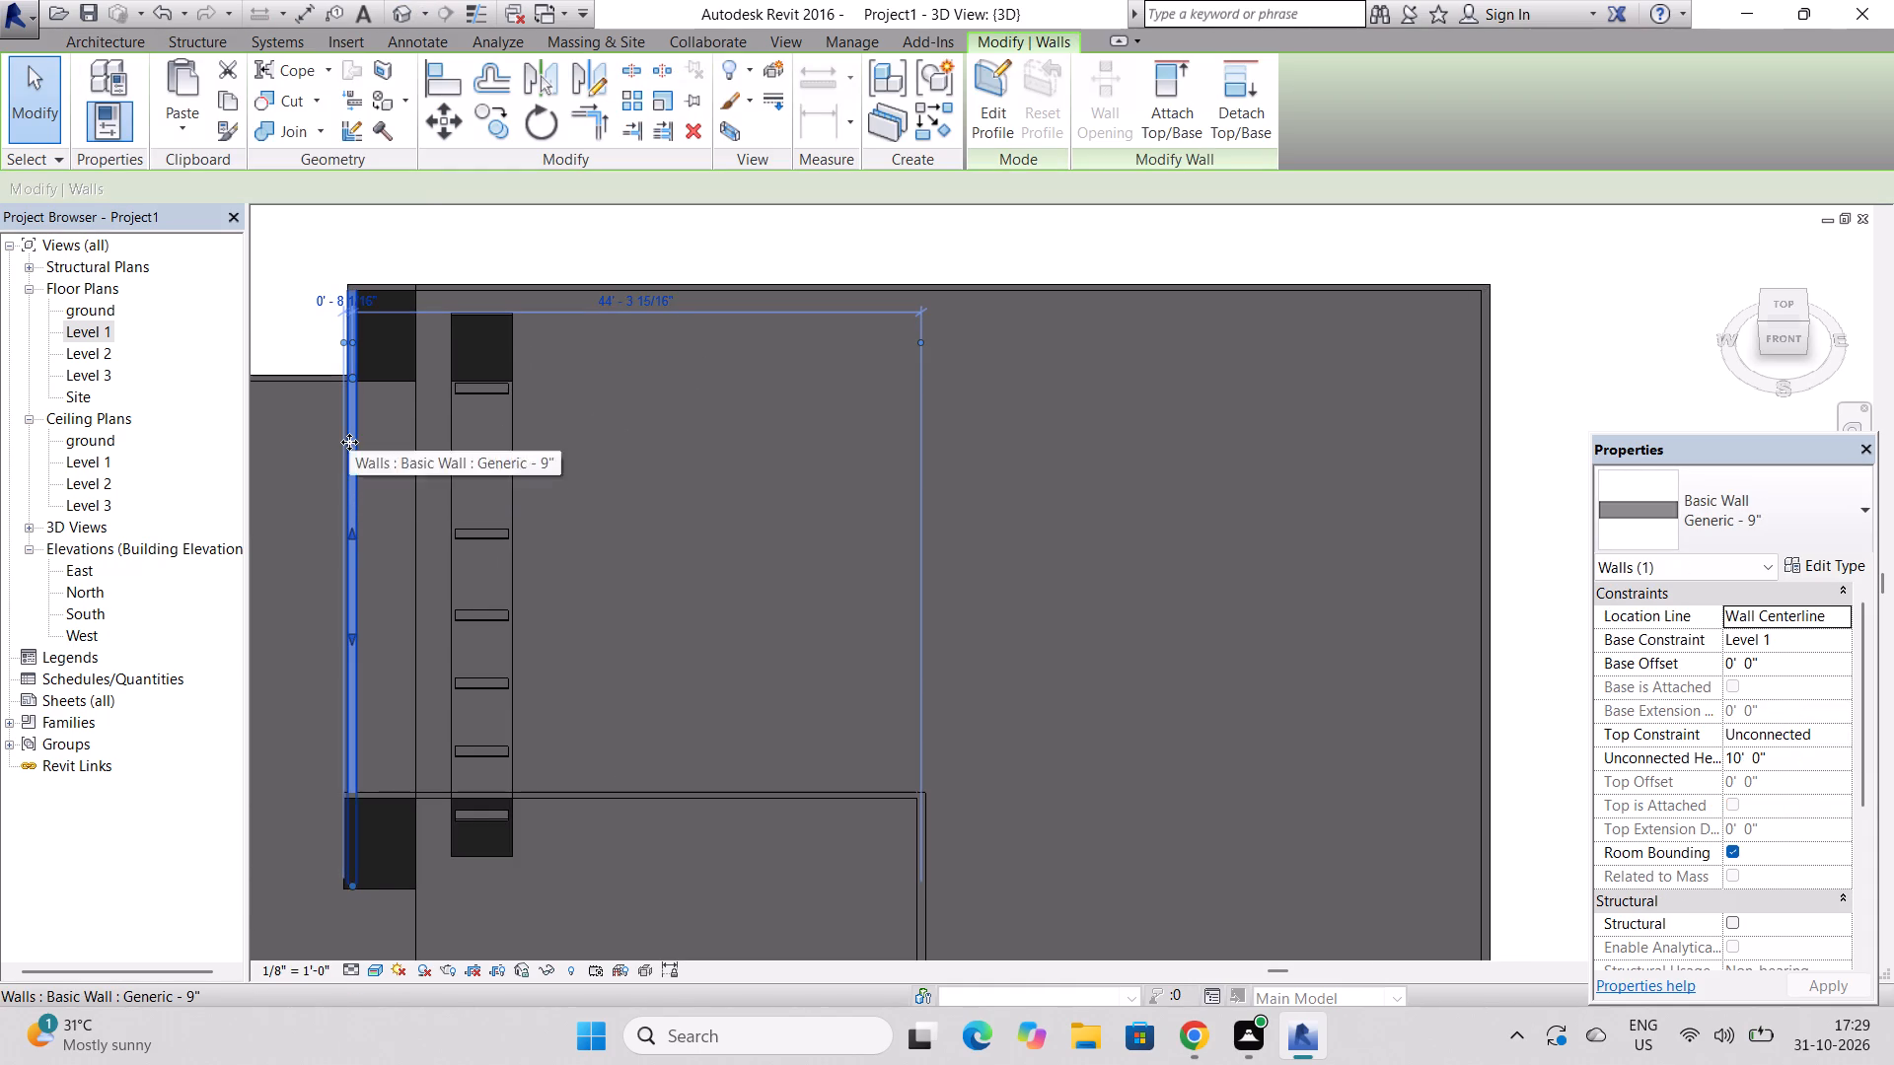
pyautogui.moveTo(349, 442); pyautogui.dragTo(392, 445)
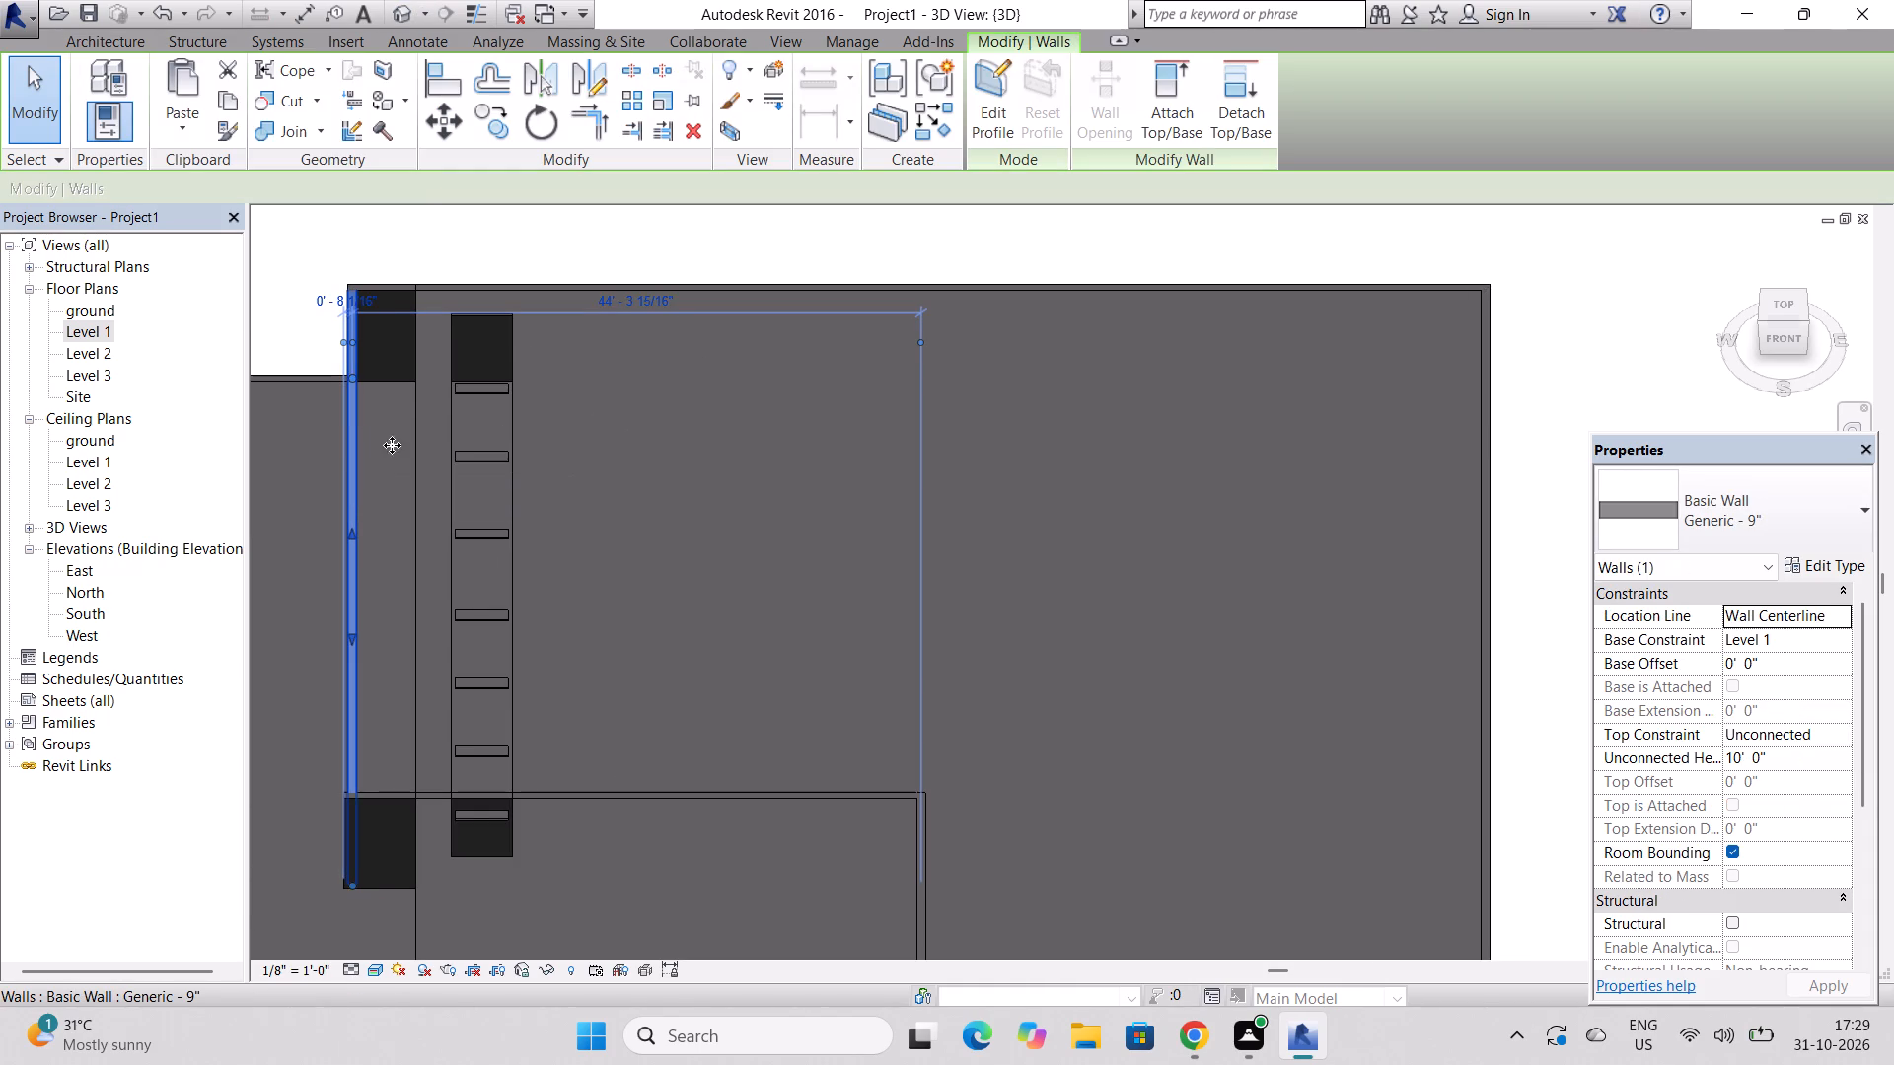
pyautogui.moveTo(392, 445); pyautogui.dragTo(505, 454)
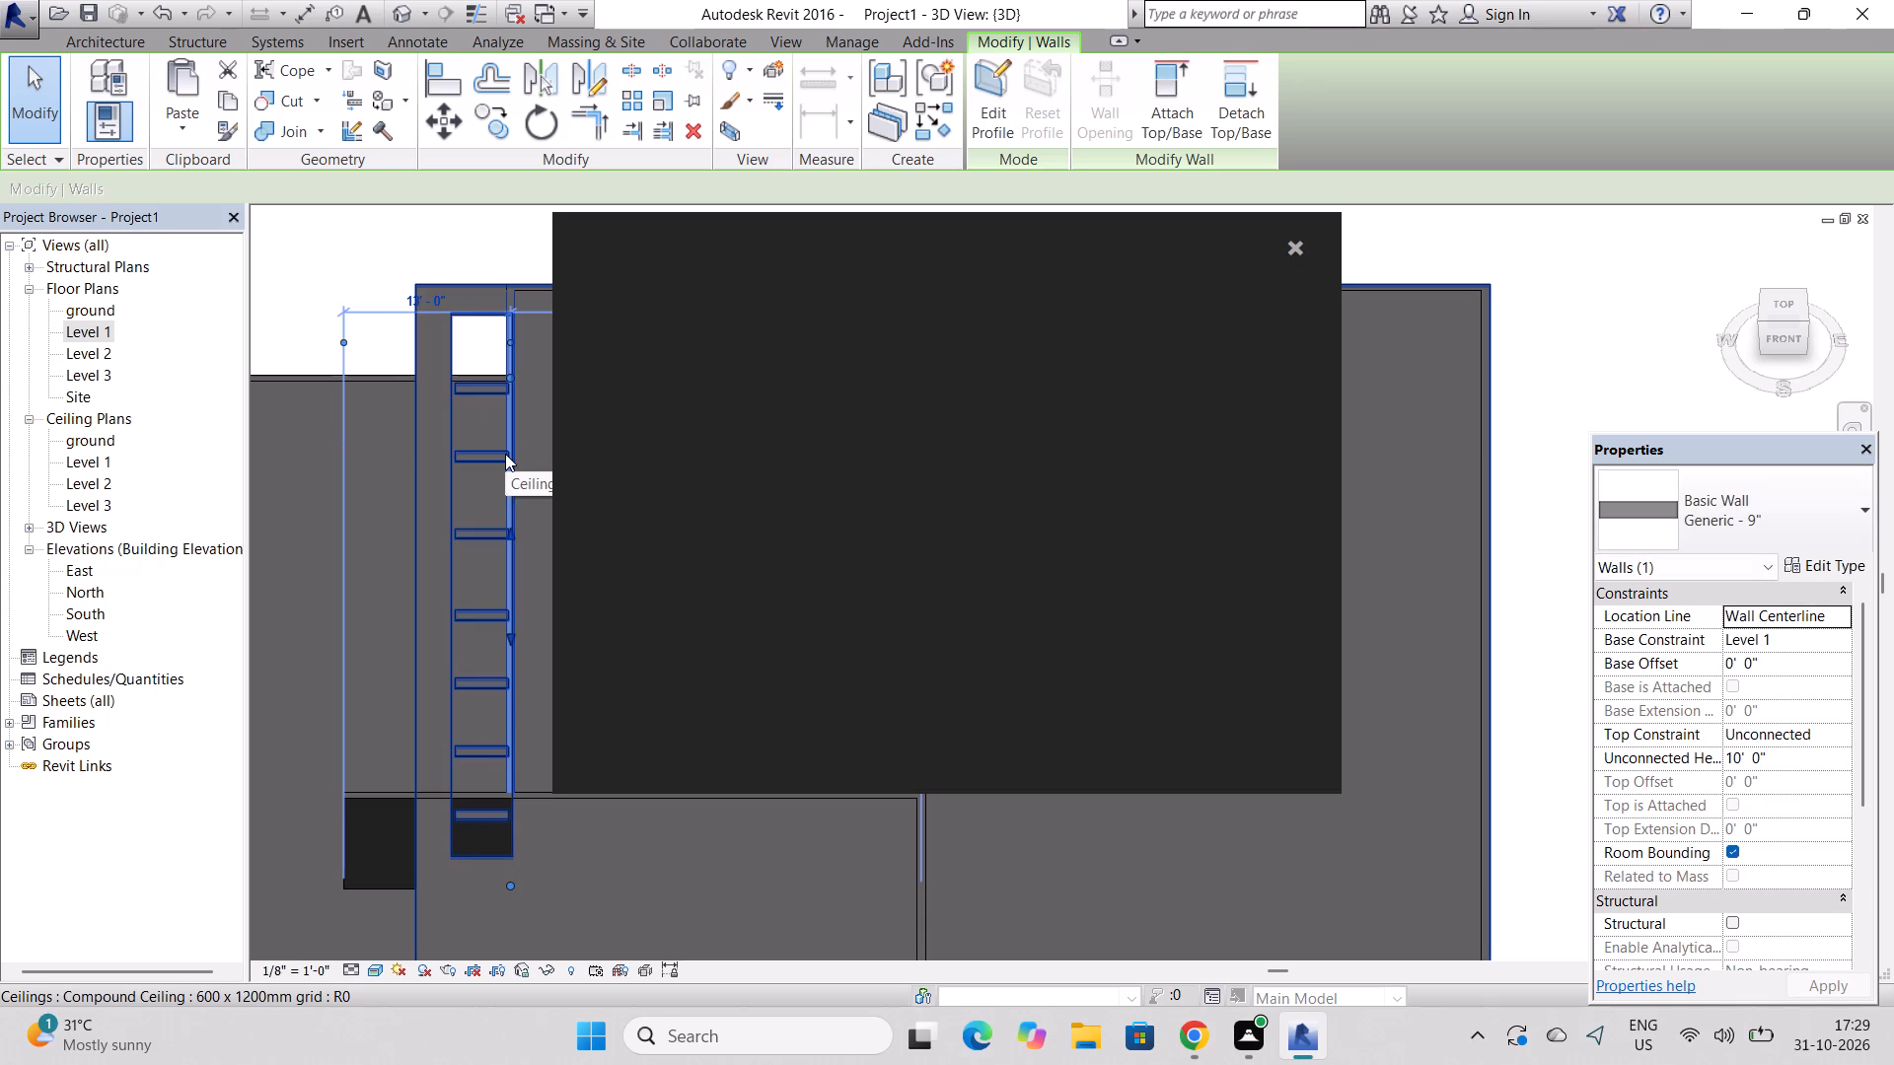
pyautogui.click(1300, 249)
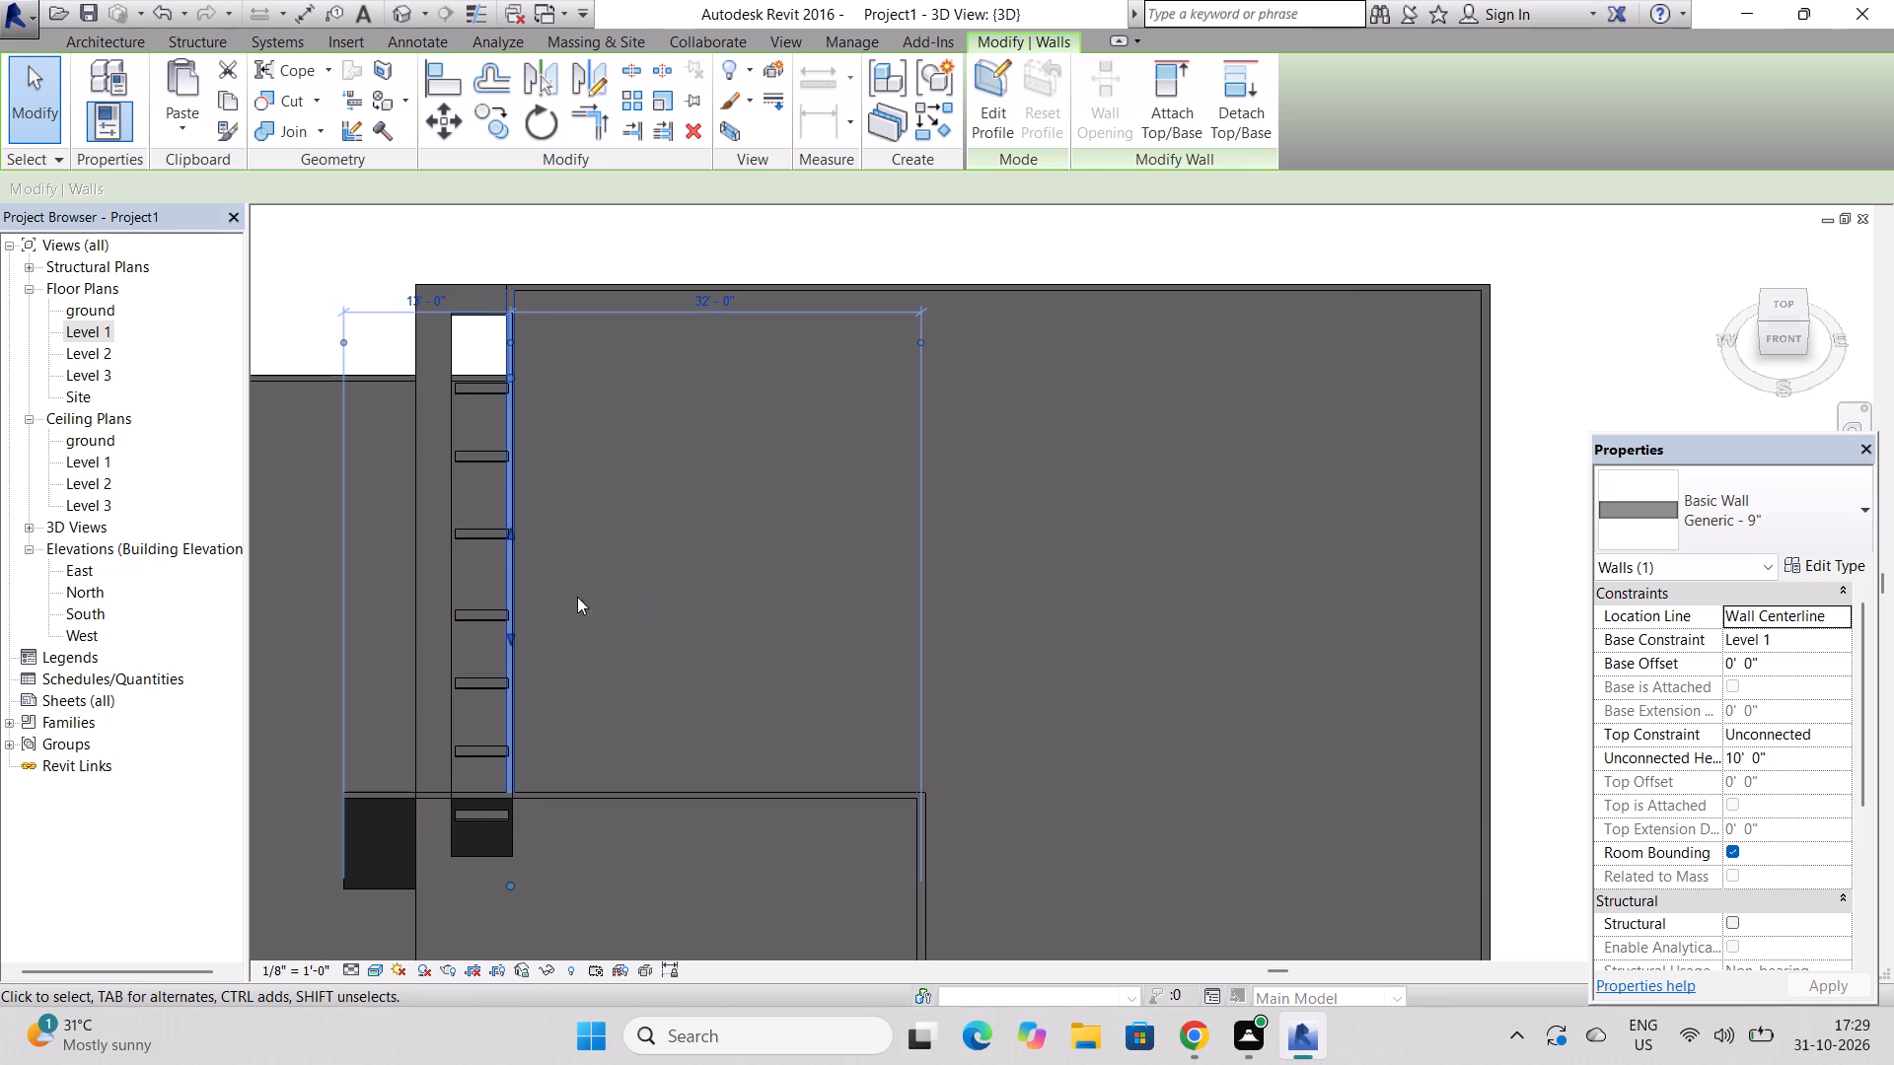
pyautogui.moveTo(509, 580); pyautogui.dragTo(613, 578)
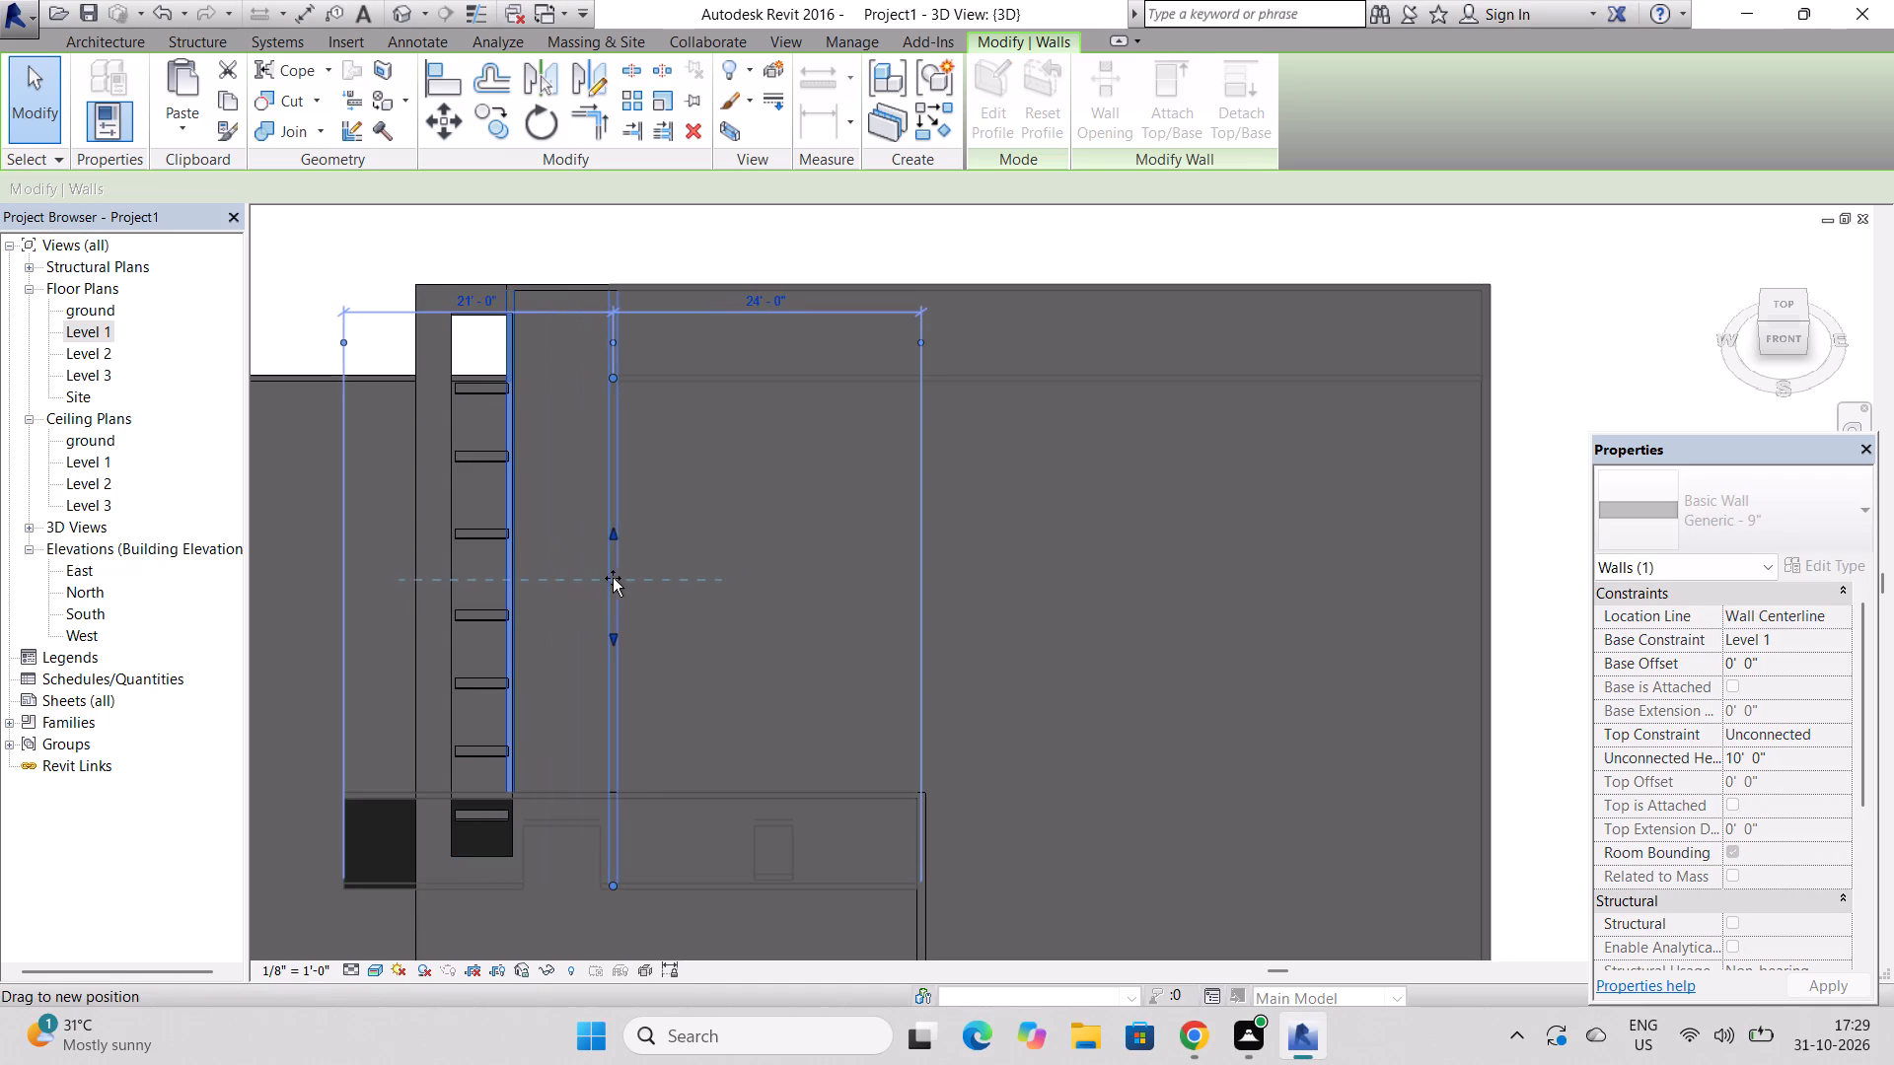
pyautogui.moveTo(613, 578); pyautogui.dragTo(549, 579)
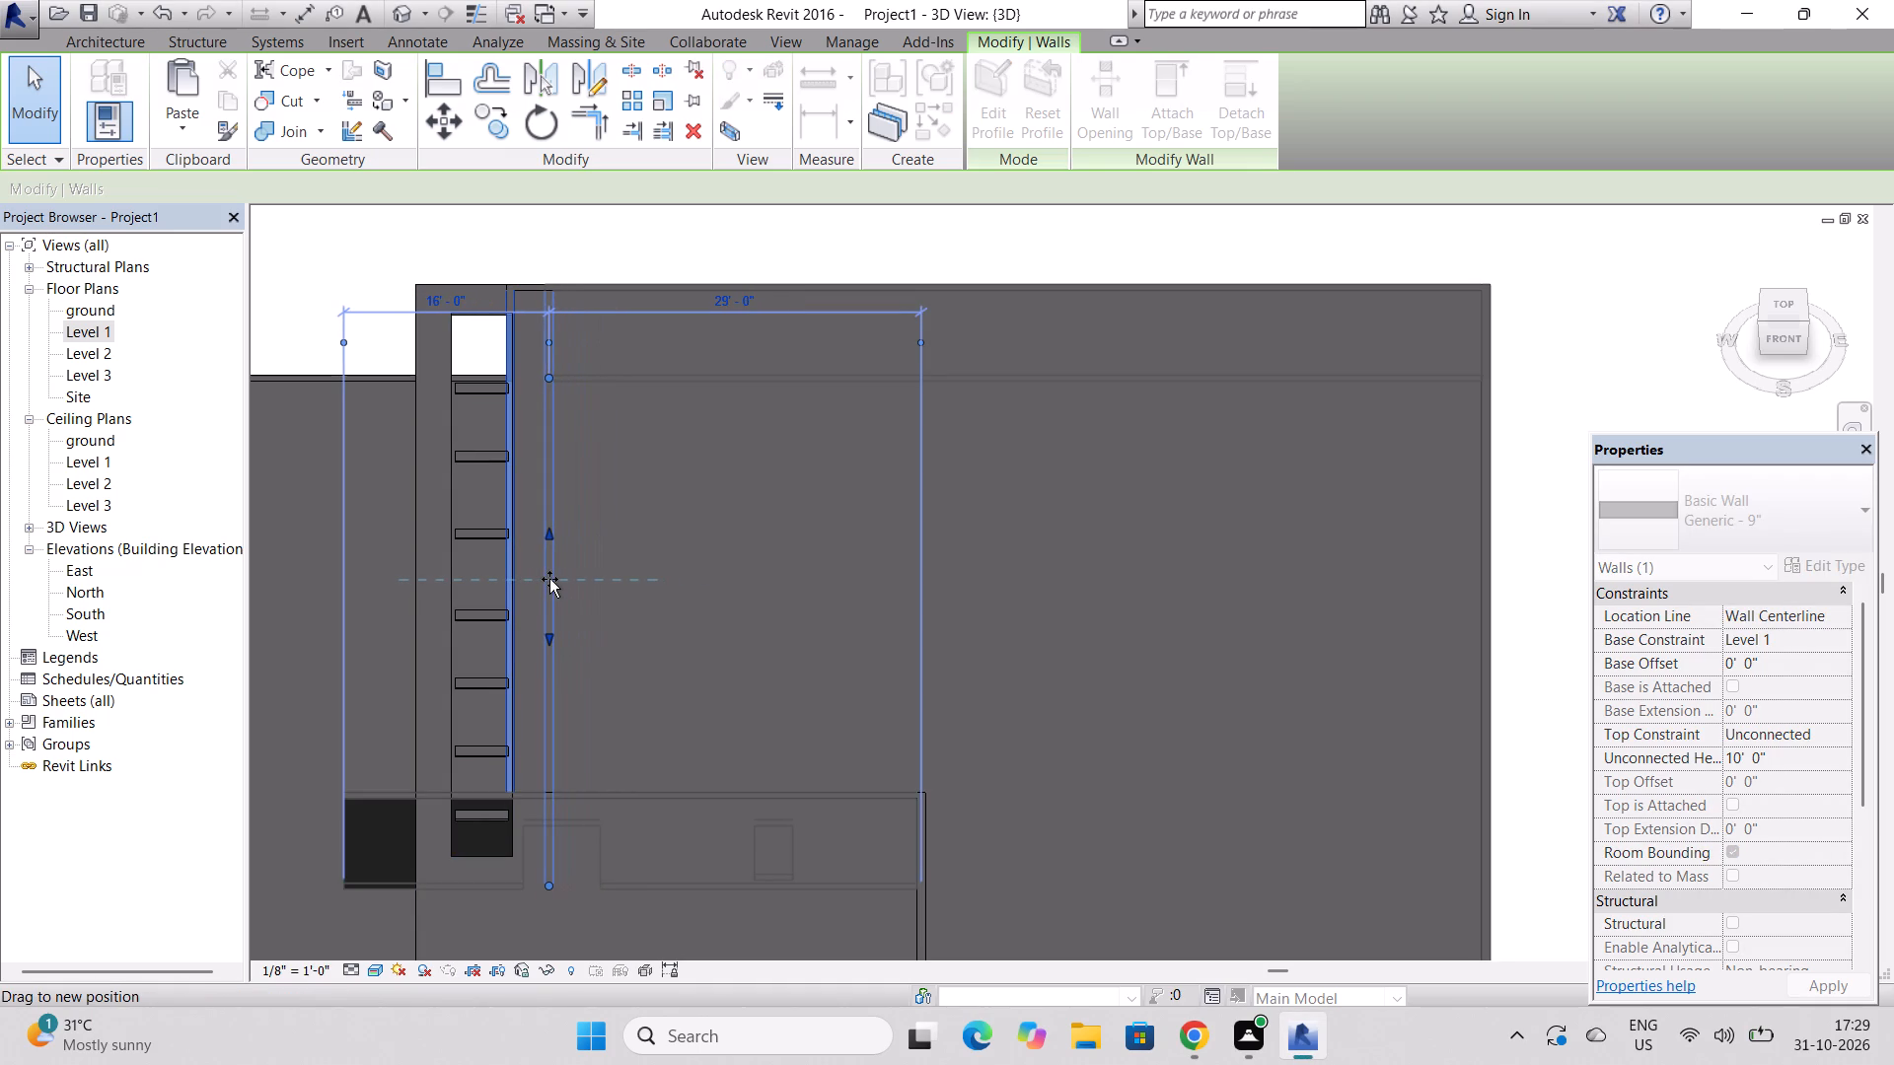
pyautogui.moveTo(549, 579); pyautogui.dragTo(548, 579)
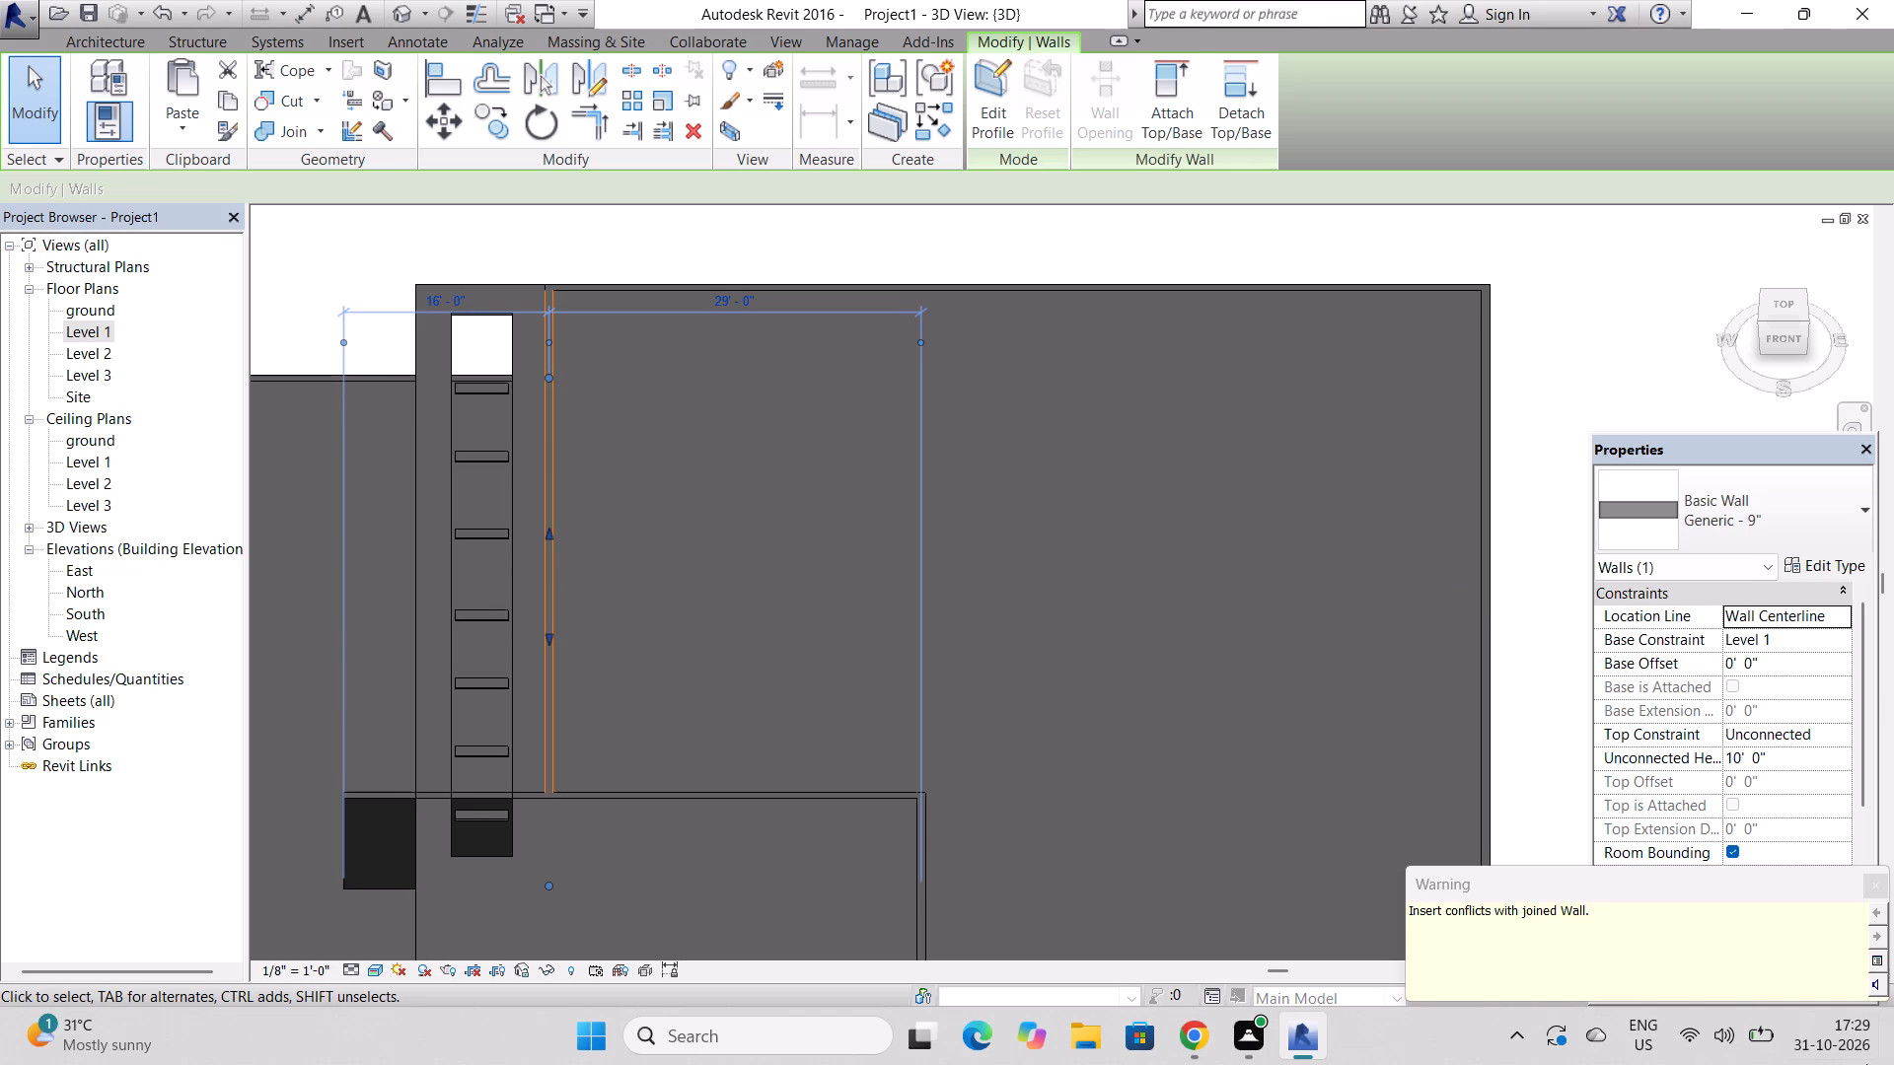
pyautogui.click(1871, 877)
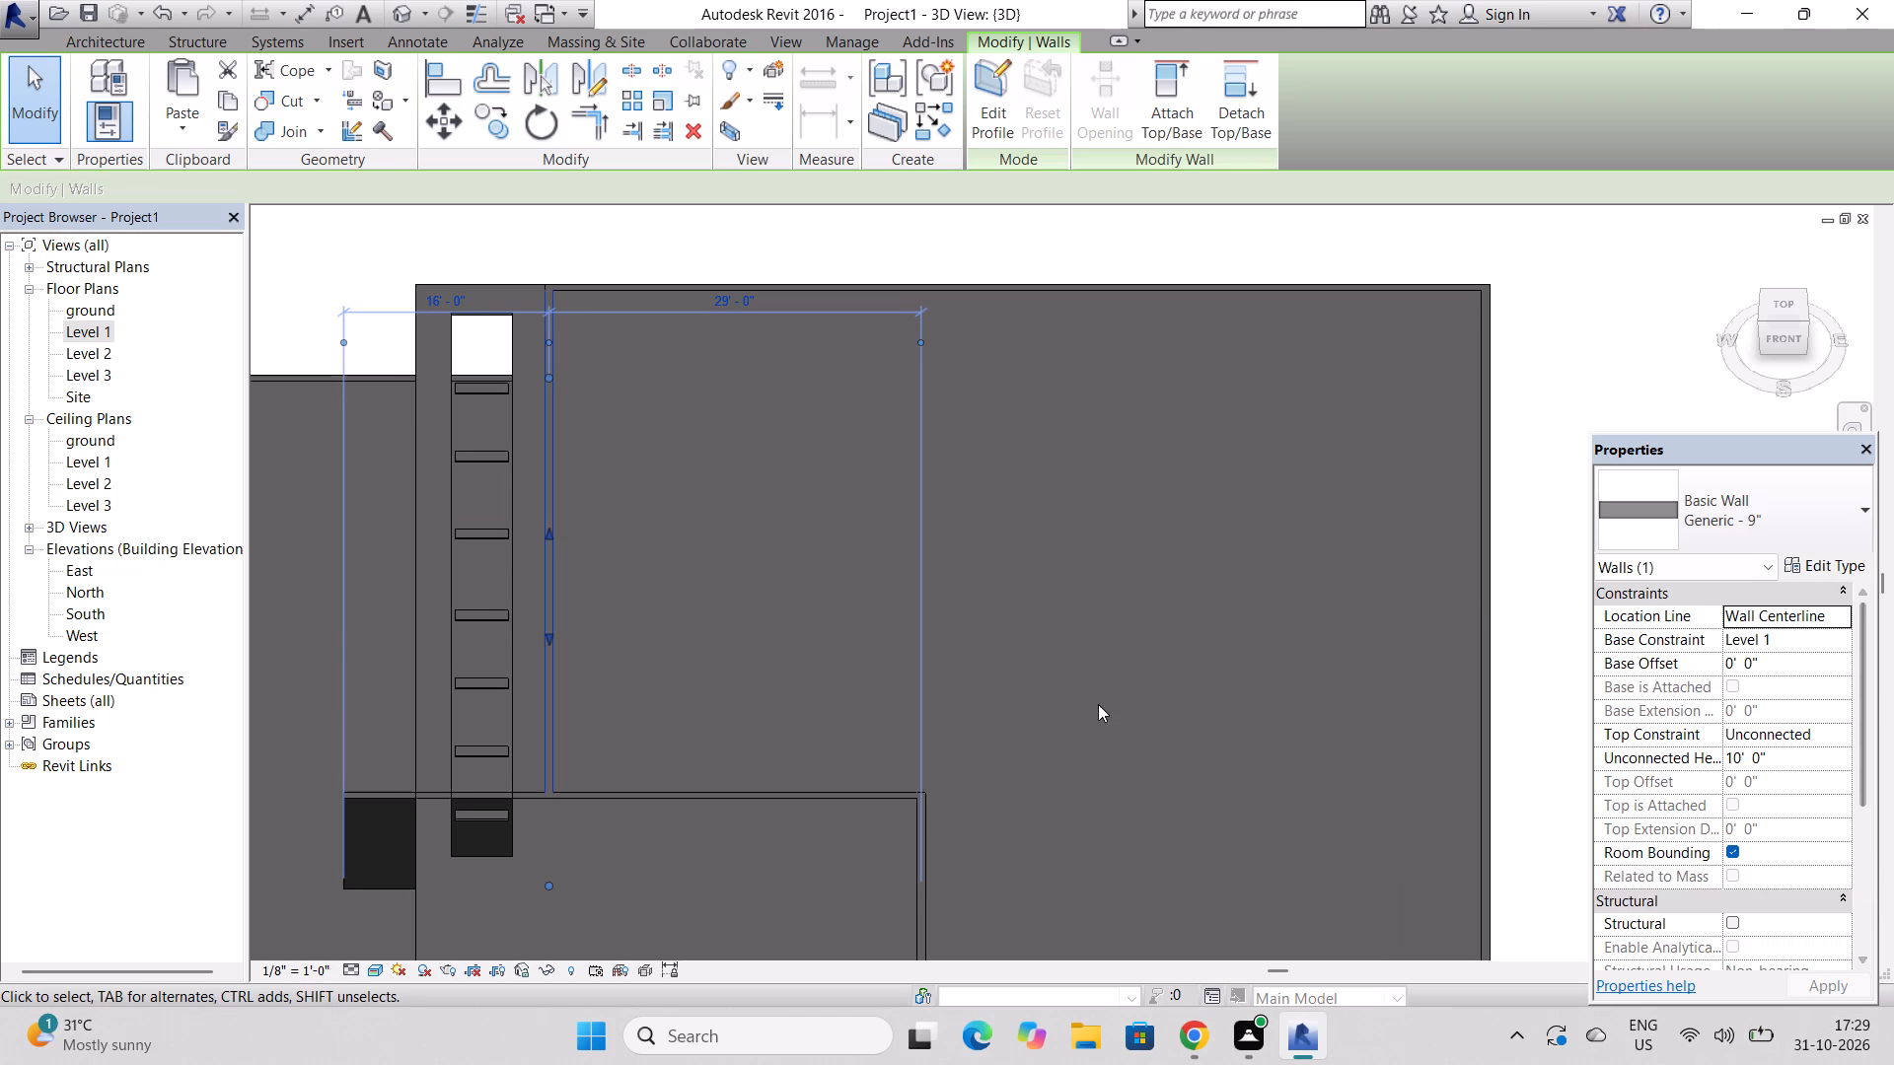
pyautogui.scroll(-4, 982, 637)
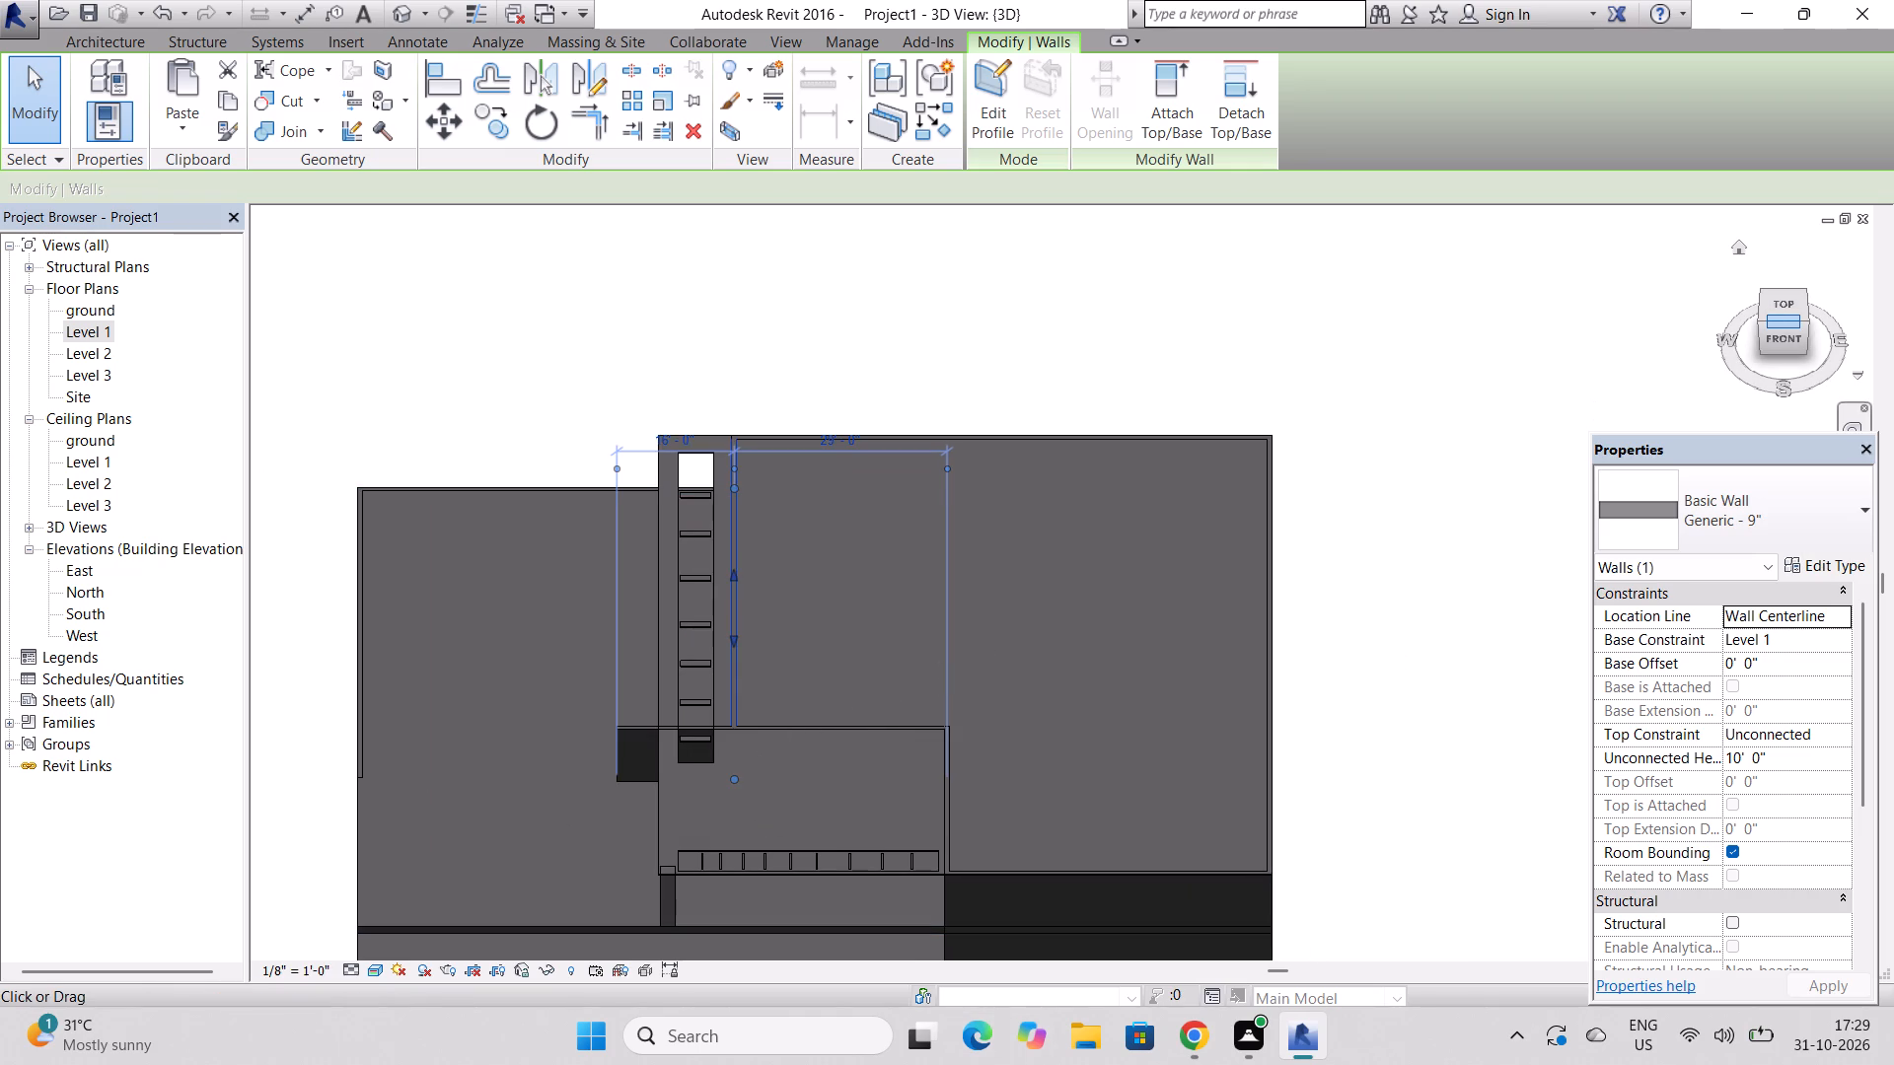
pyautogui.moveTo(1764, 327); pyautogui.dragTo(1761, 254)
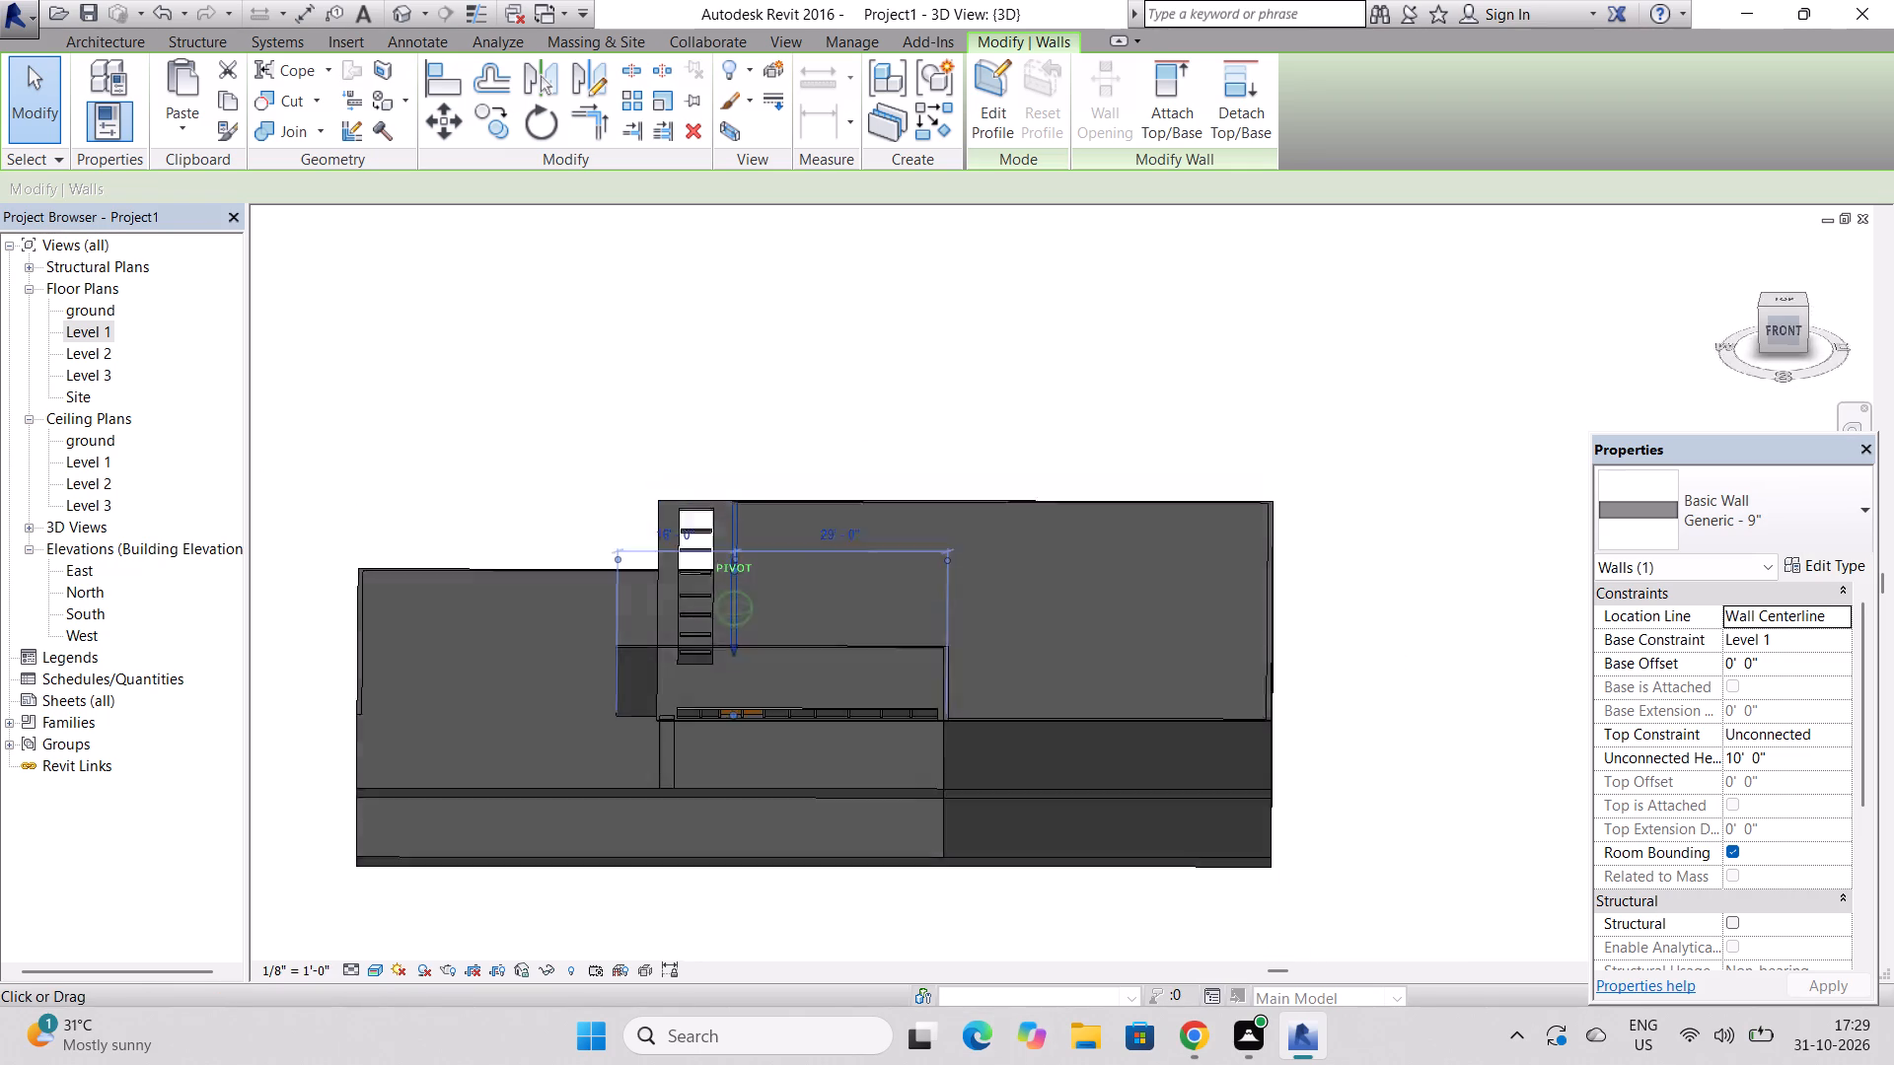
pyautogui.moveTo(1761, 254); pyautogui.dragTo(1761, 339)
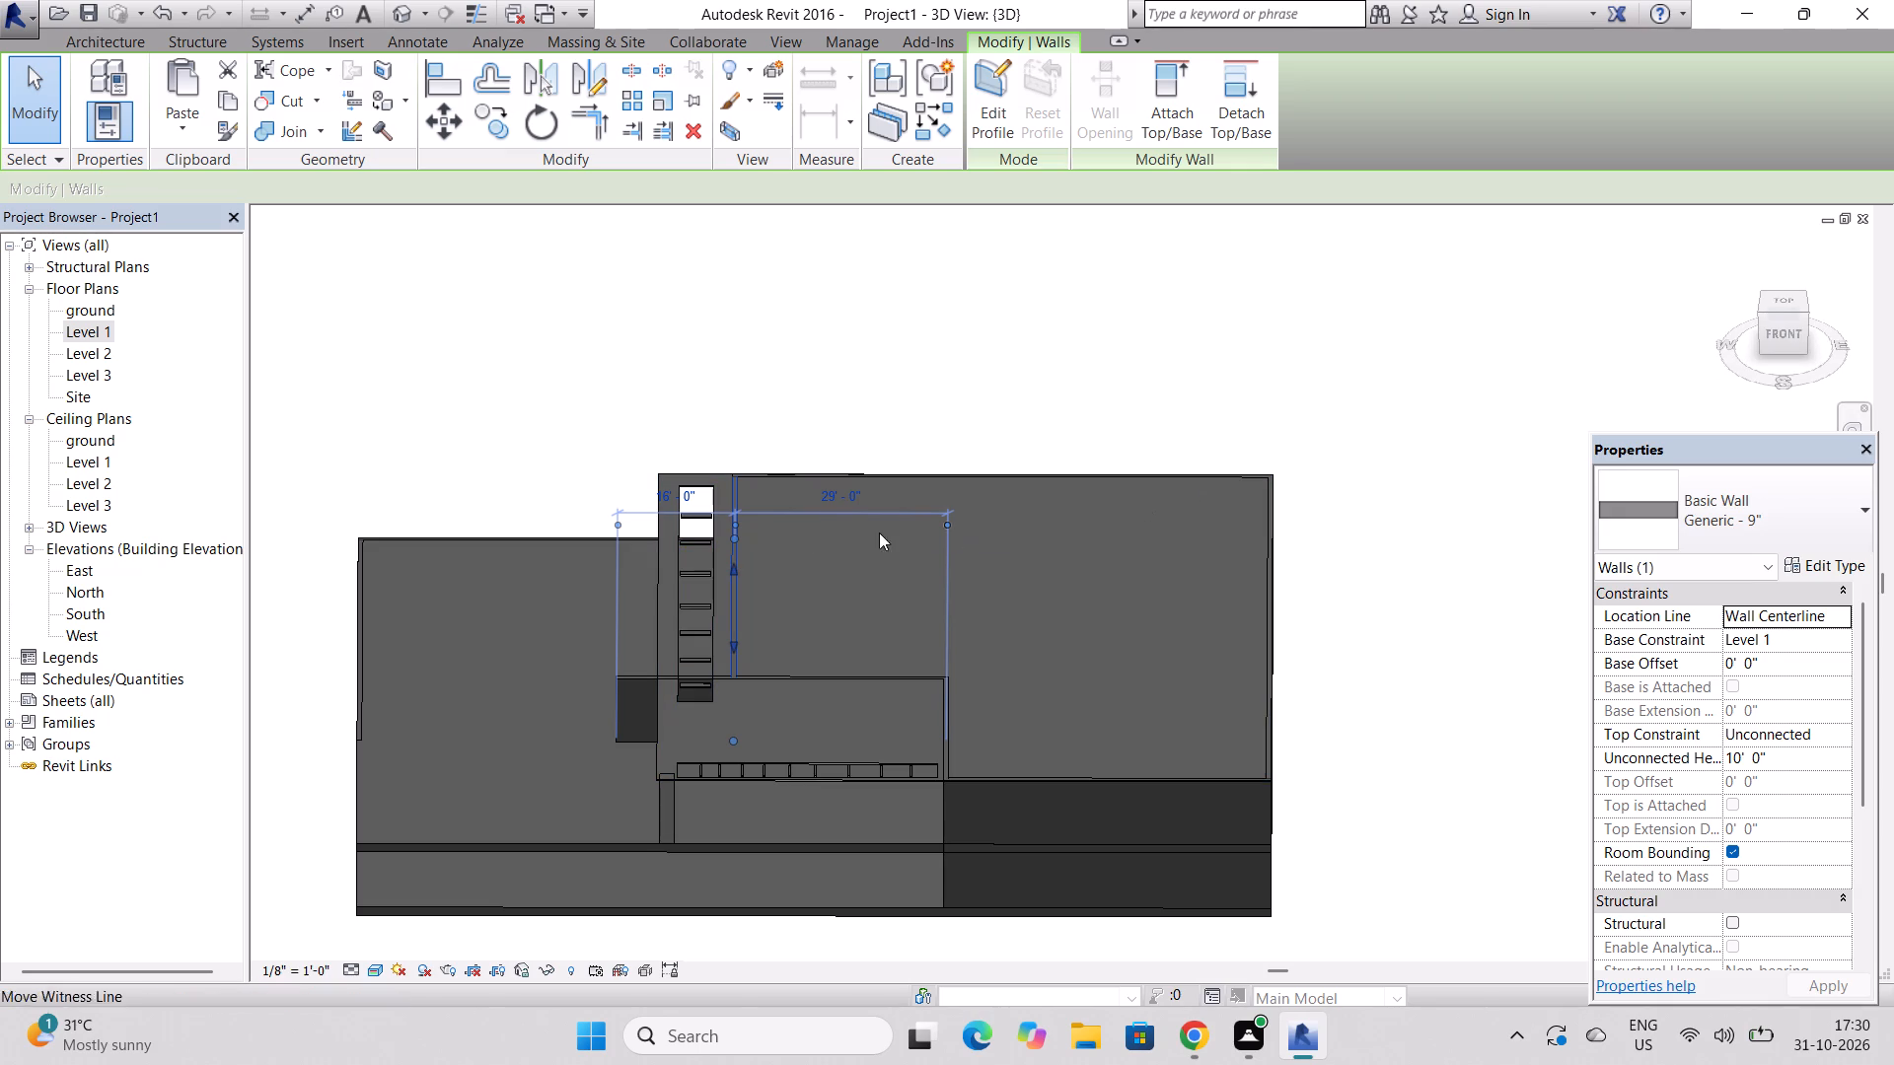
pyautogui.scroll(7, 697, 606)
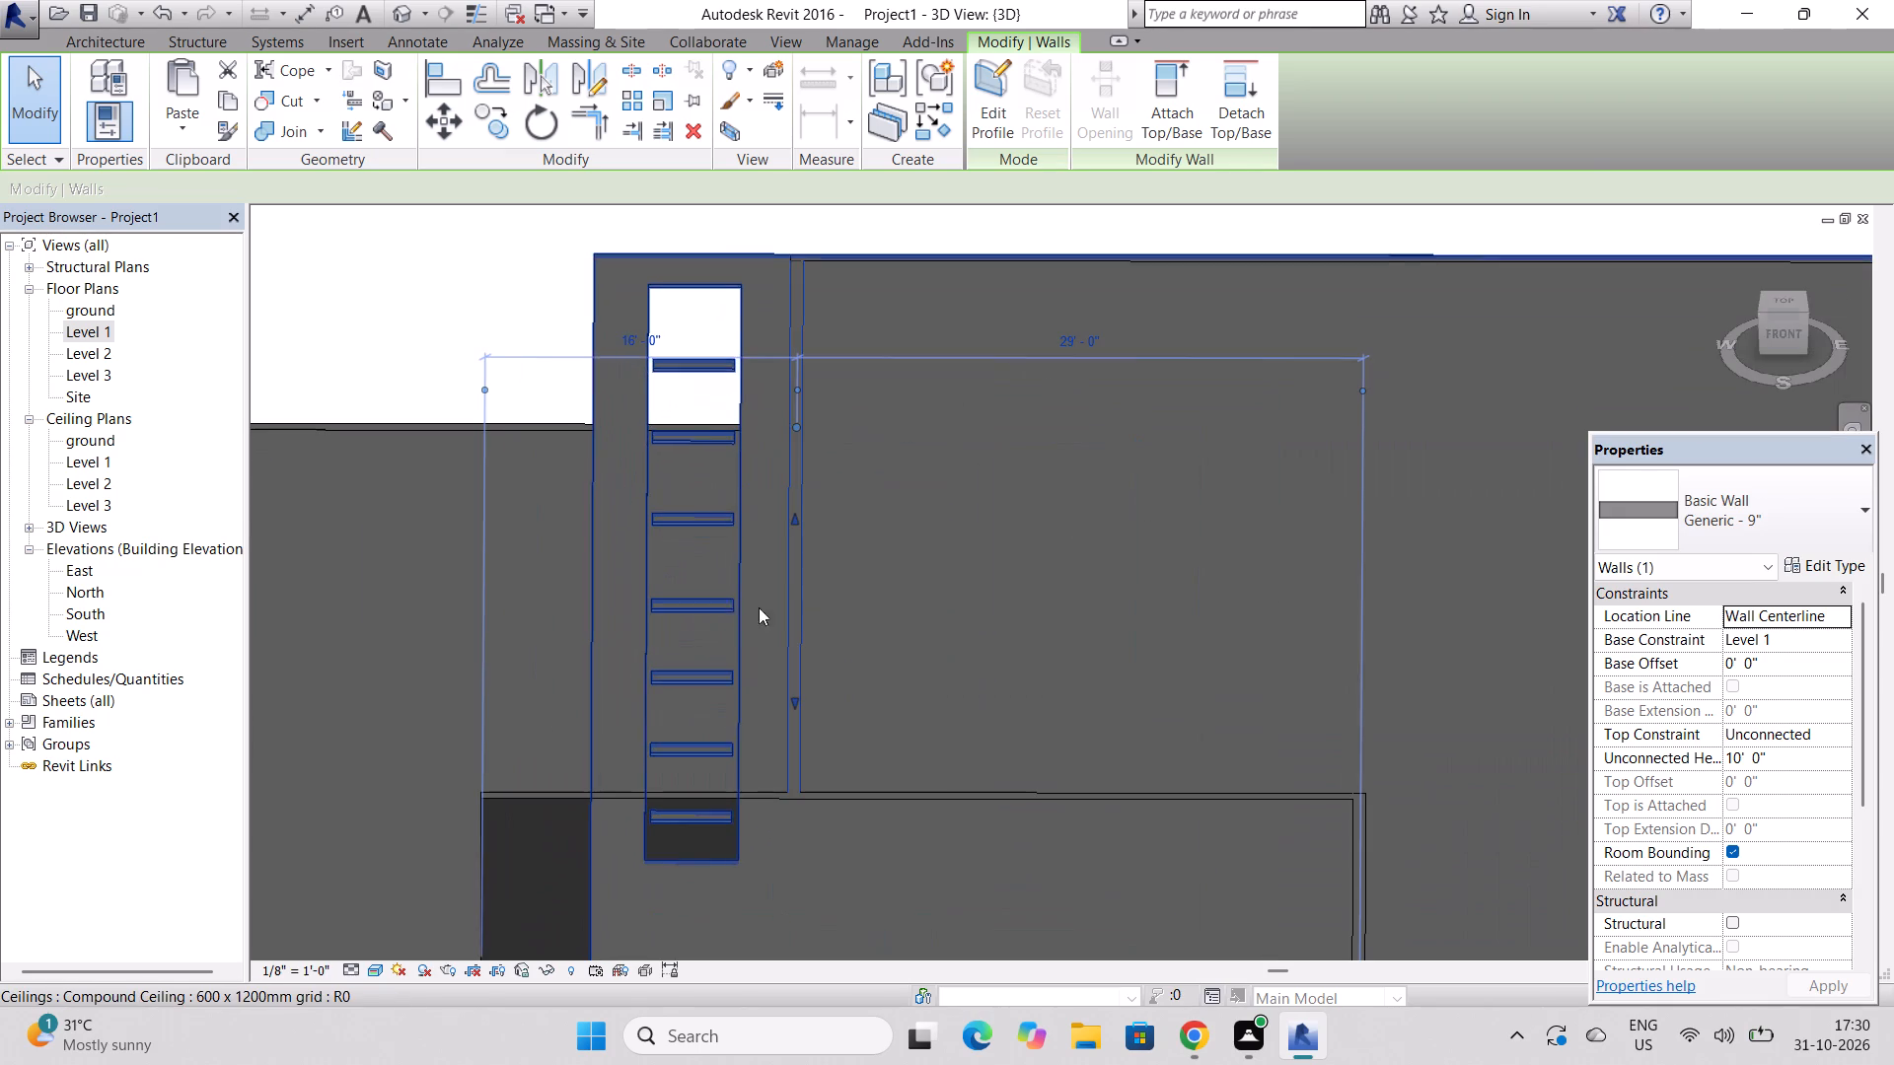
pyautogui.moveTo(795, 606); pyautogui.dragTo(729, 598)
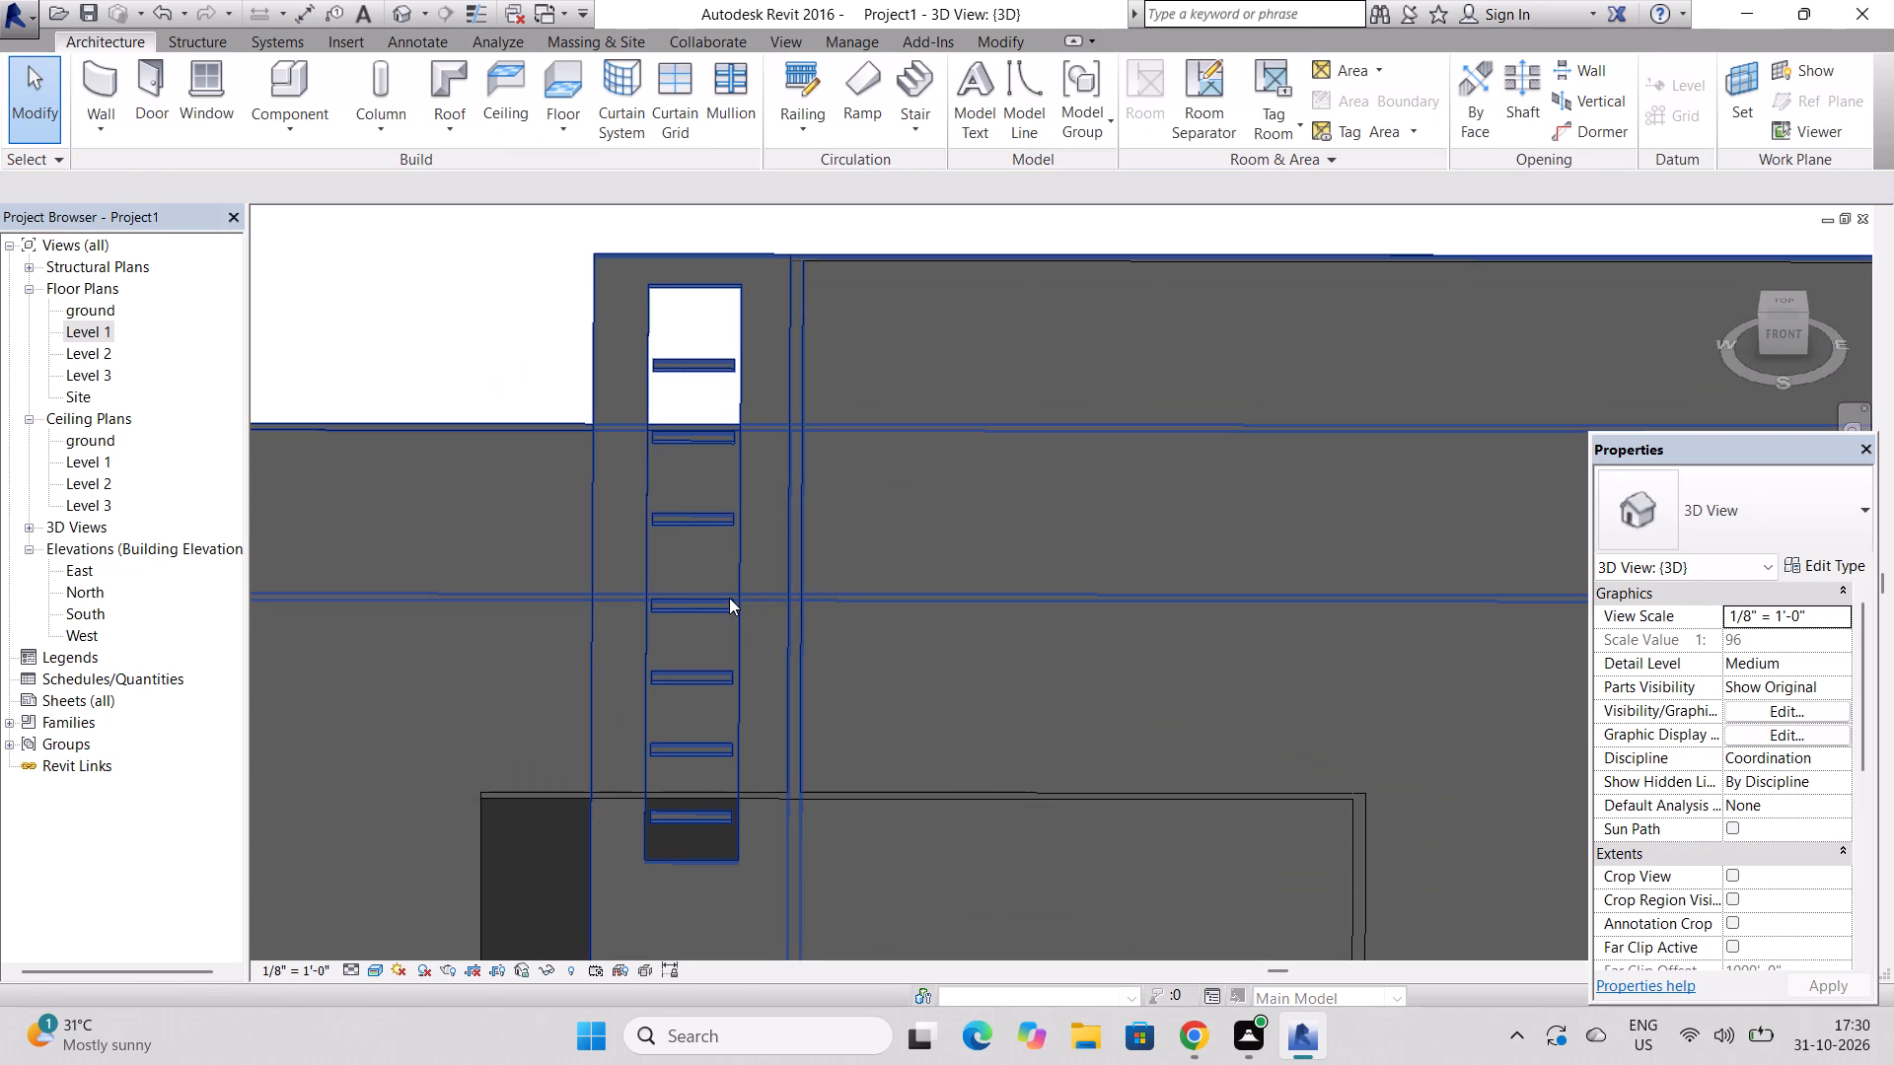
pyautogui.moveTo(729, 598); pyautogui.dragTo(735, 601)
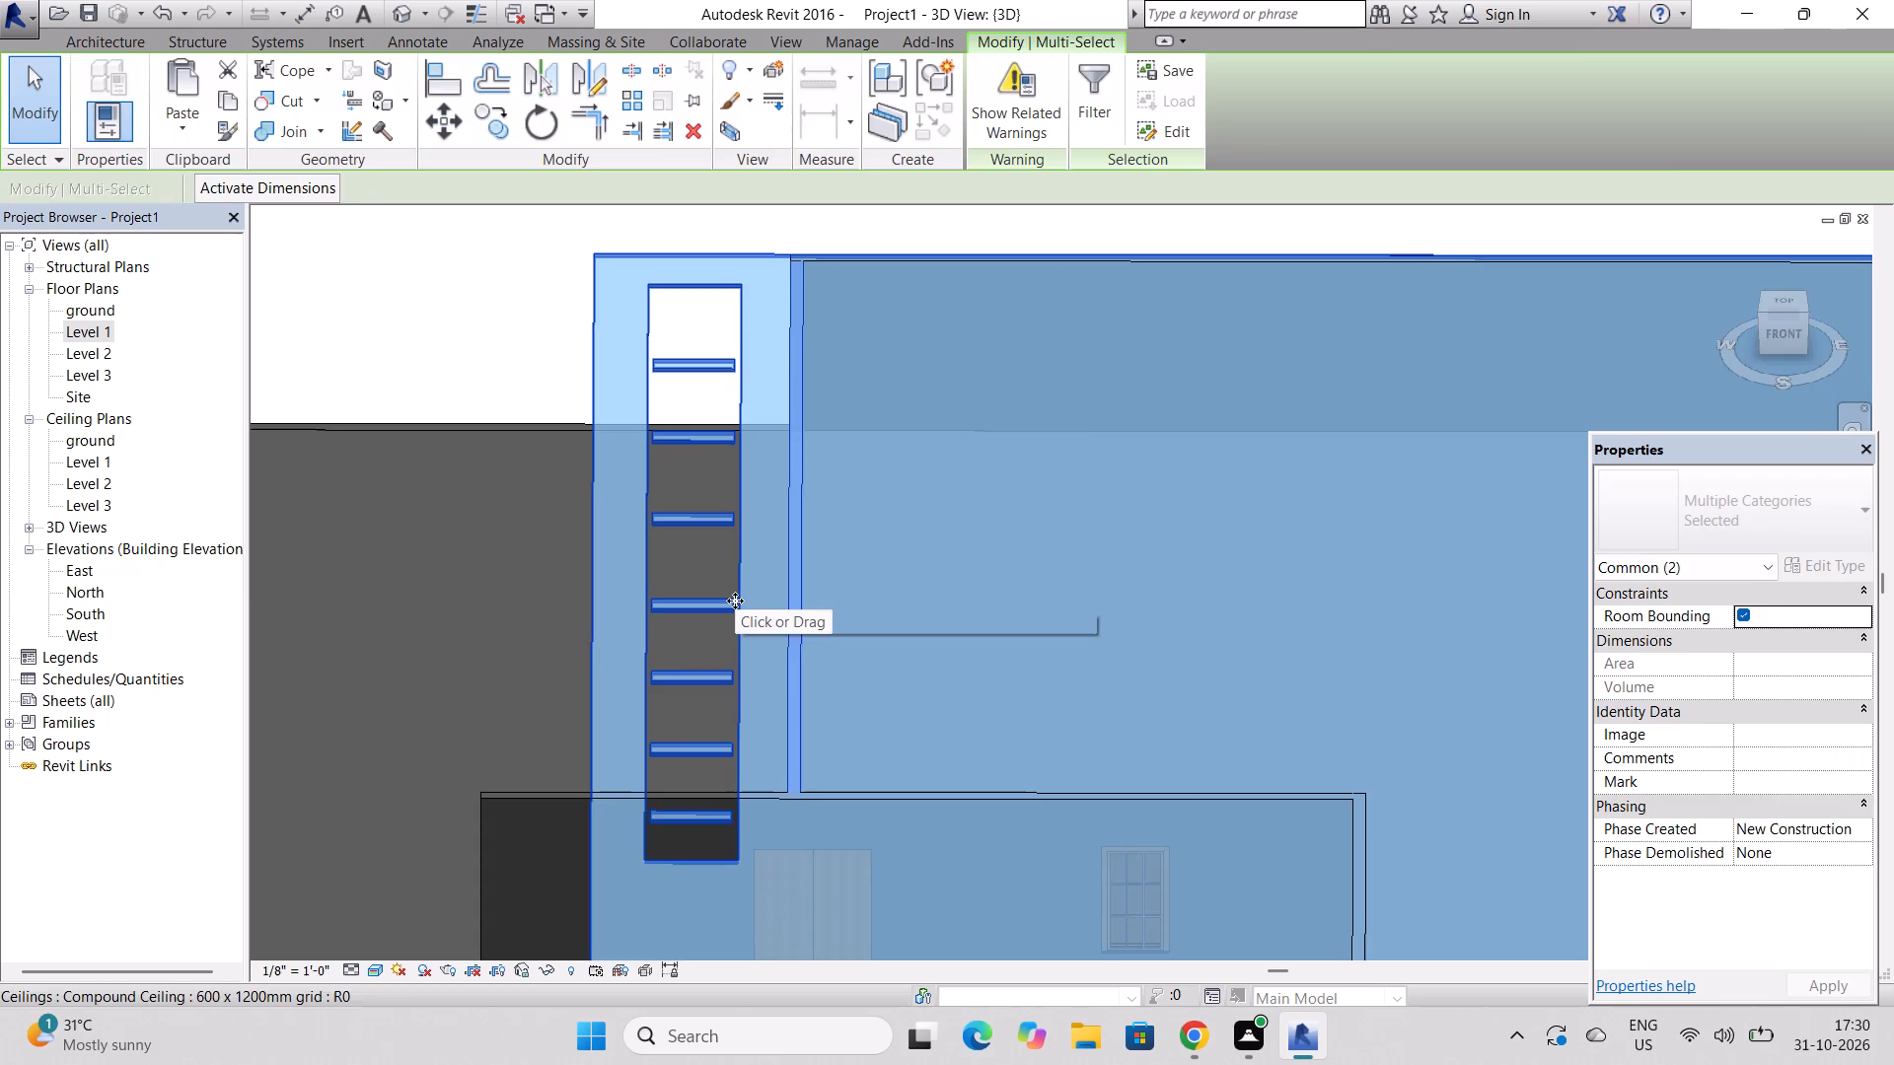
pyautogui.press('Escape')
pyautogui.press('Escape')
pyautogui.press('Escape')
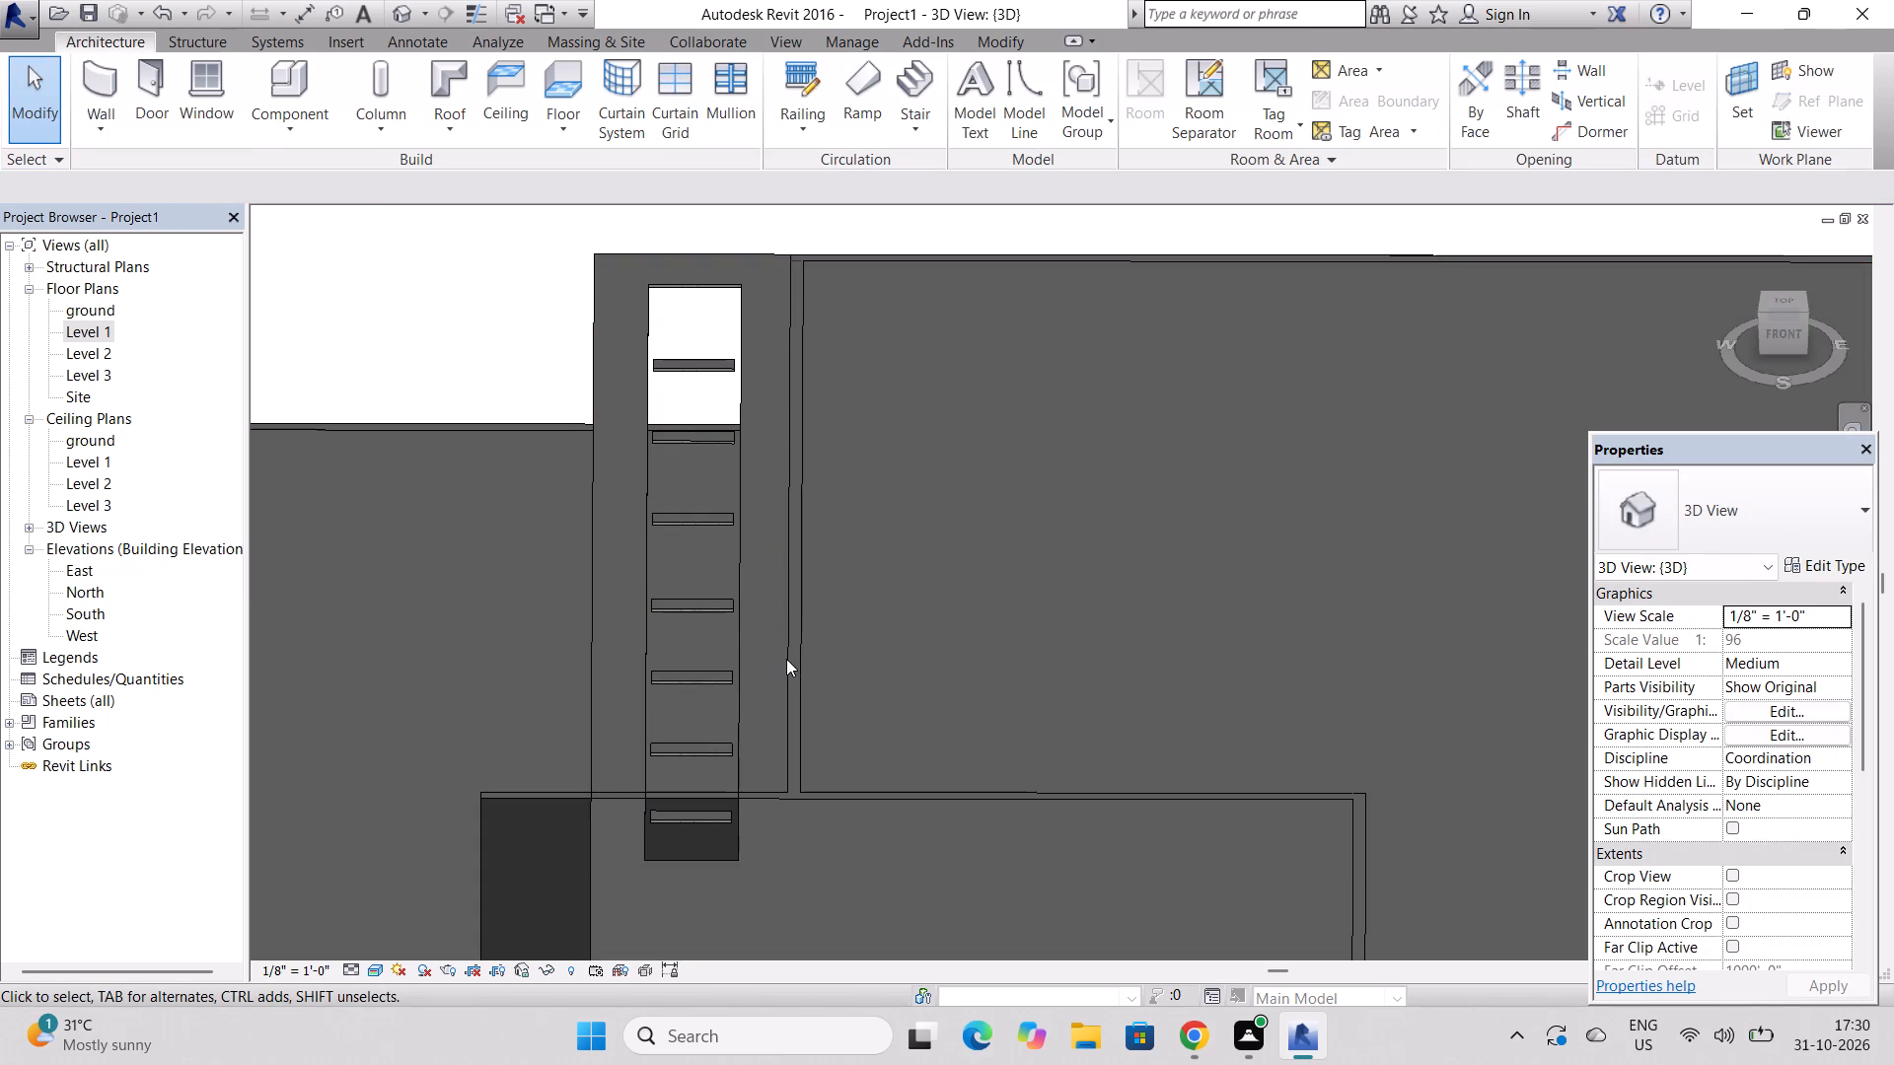
# Examine the relocated Level 1 west wall against the long divided ceiling opening and the double door from above and the front.
pyautogui.click(786, 659)
pyautogui.tripleClick(799, 644)
pyautogui.scroll(-5, 795, 738)
pyautogui.click(792, 762)
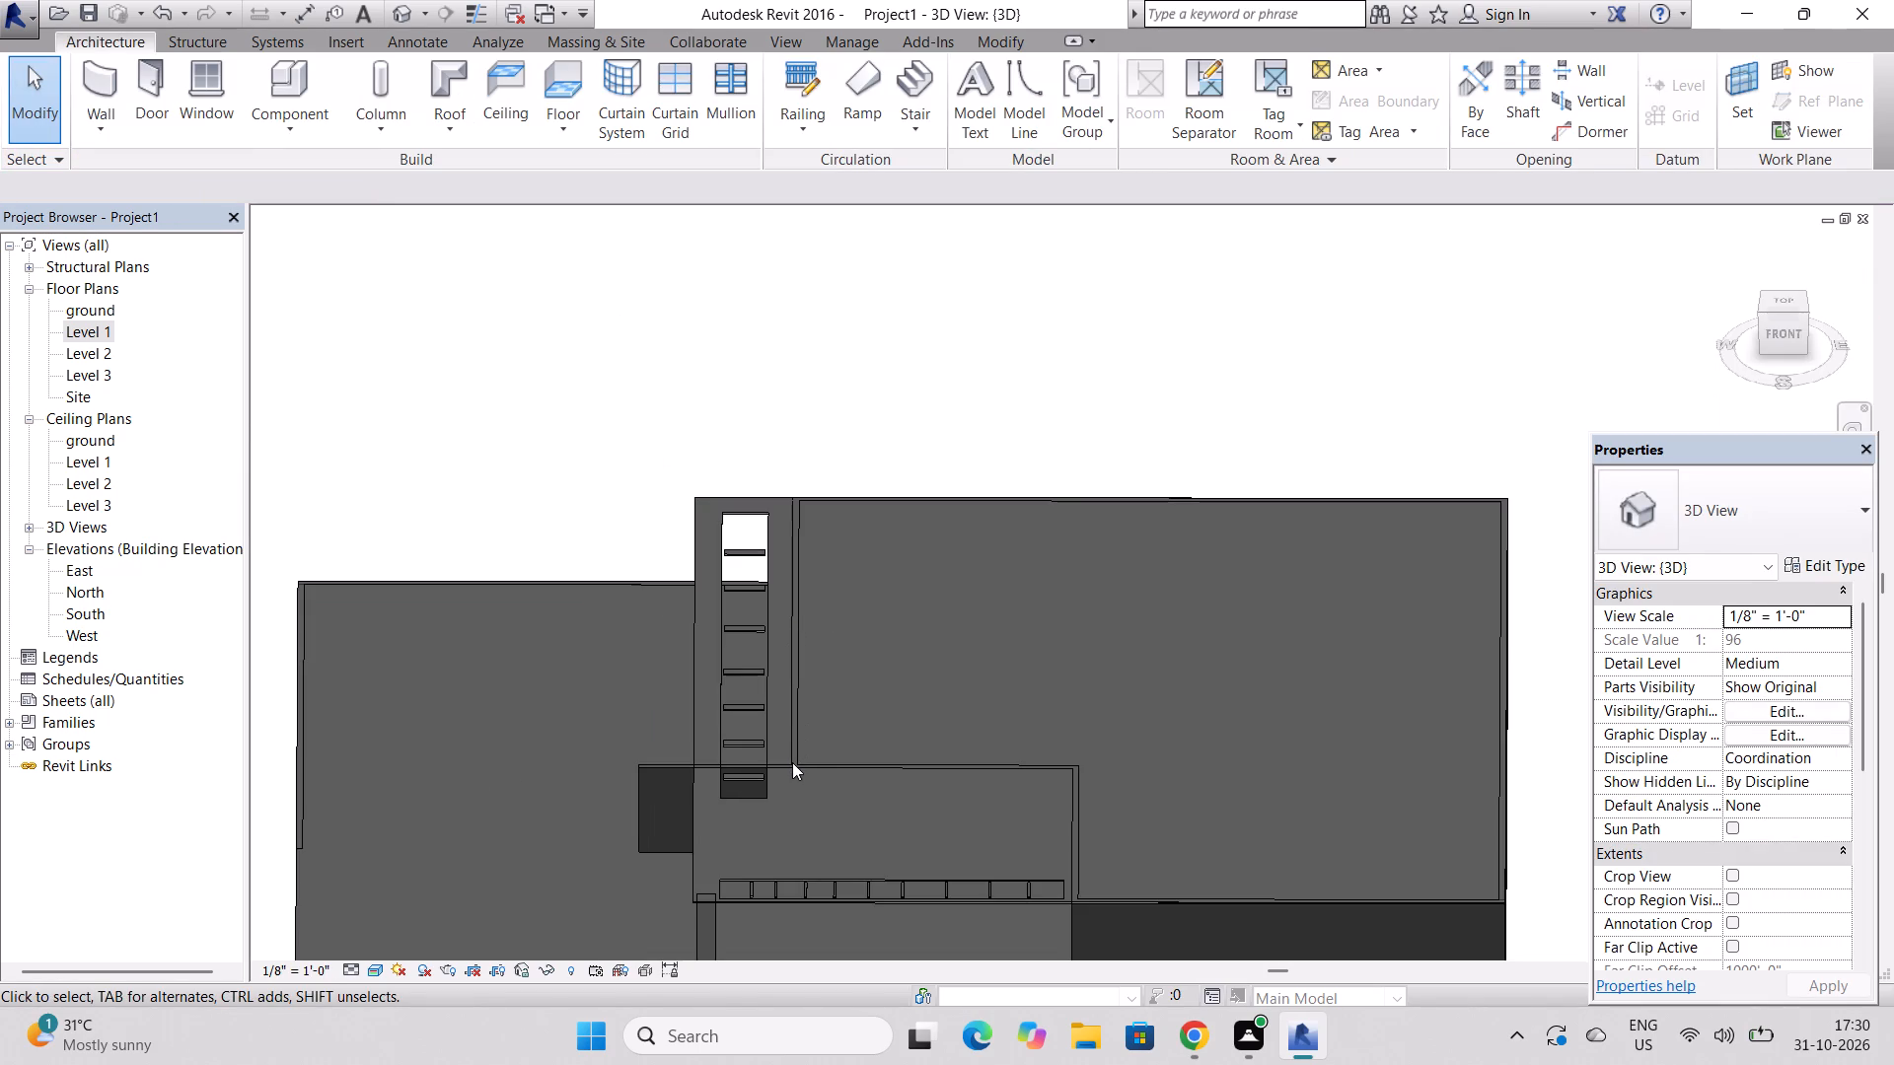
pyautogui.scroll(-4, 817, 592)
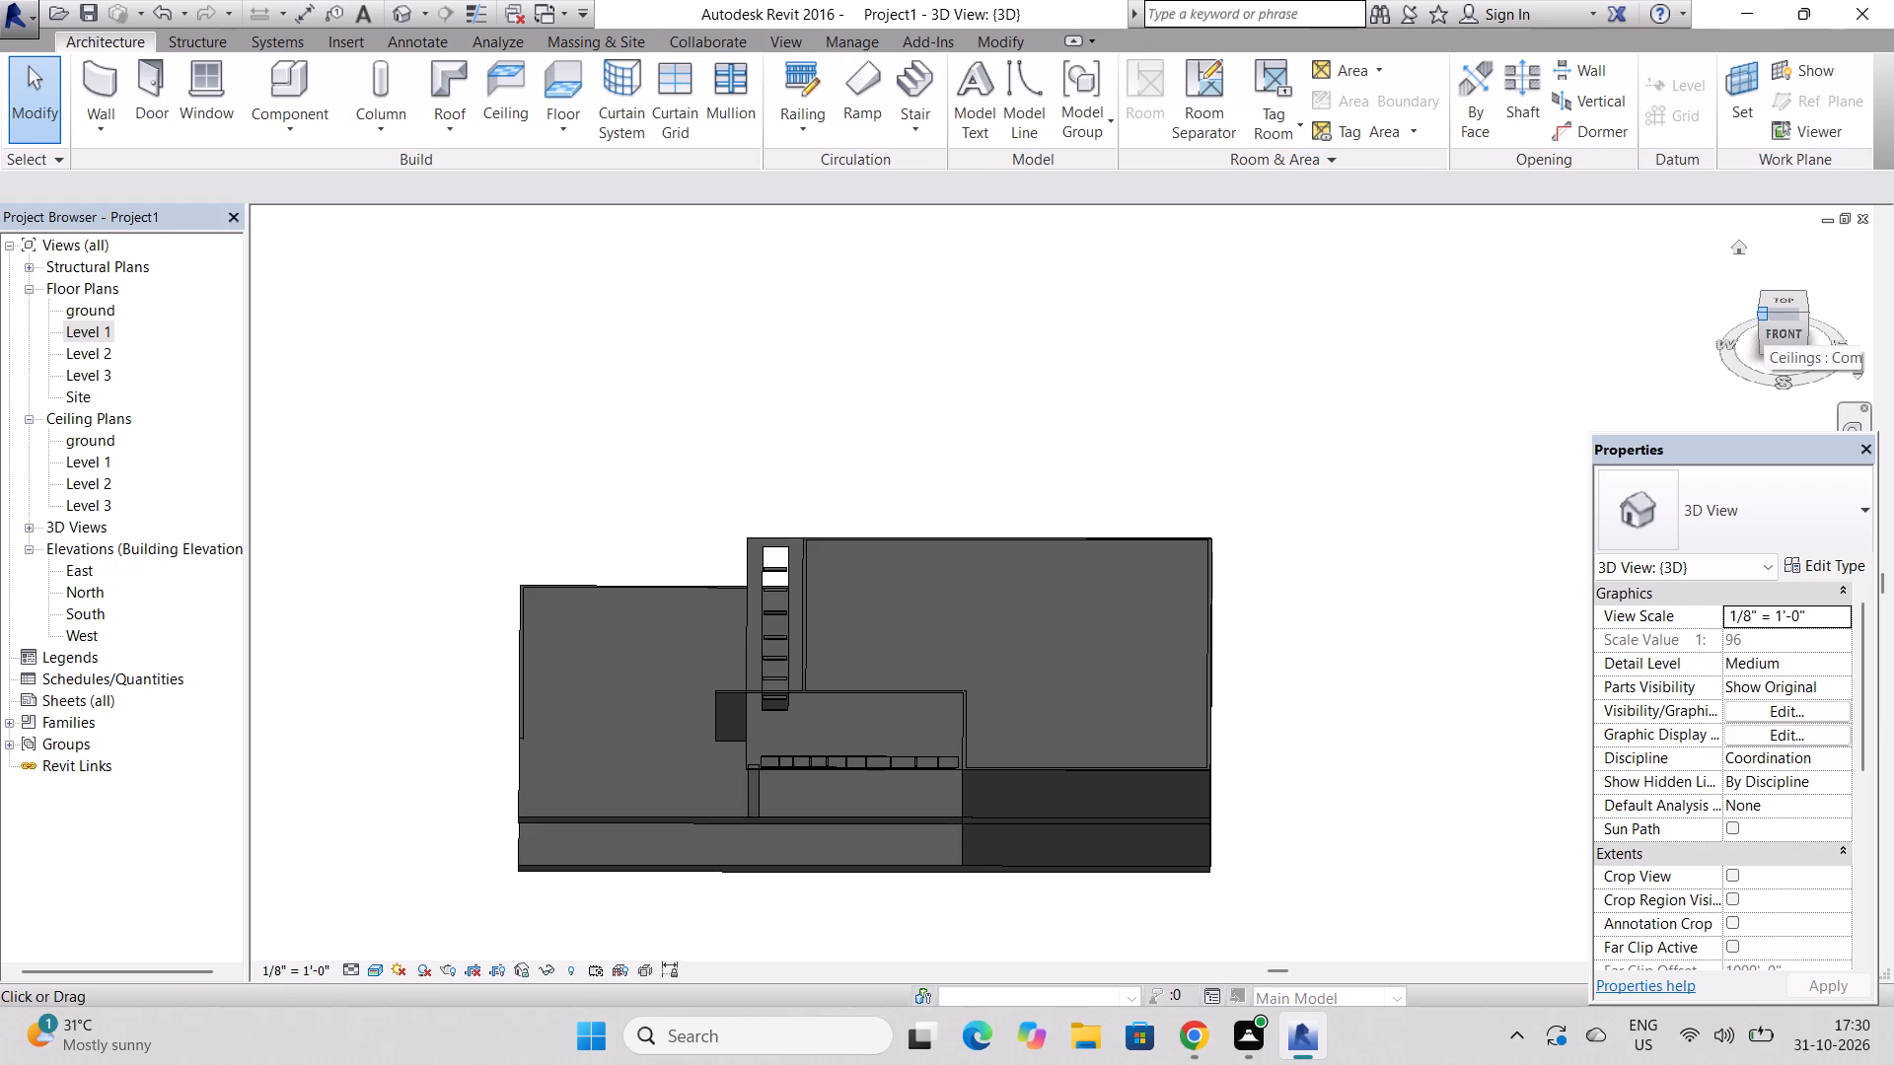
pyautogui.moveTo(1764, 319); pyautogui.dragTo(1848, 284)
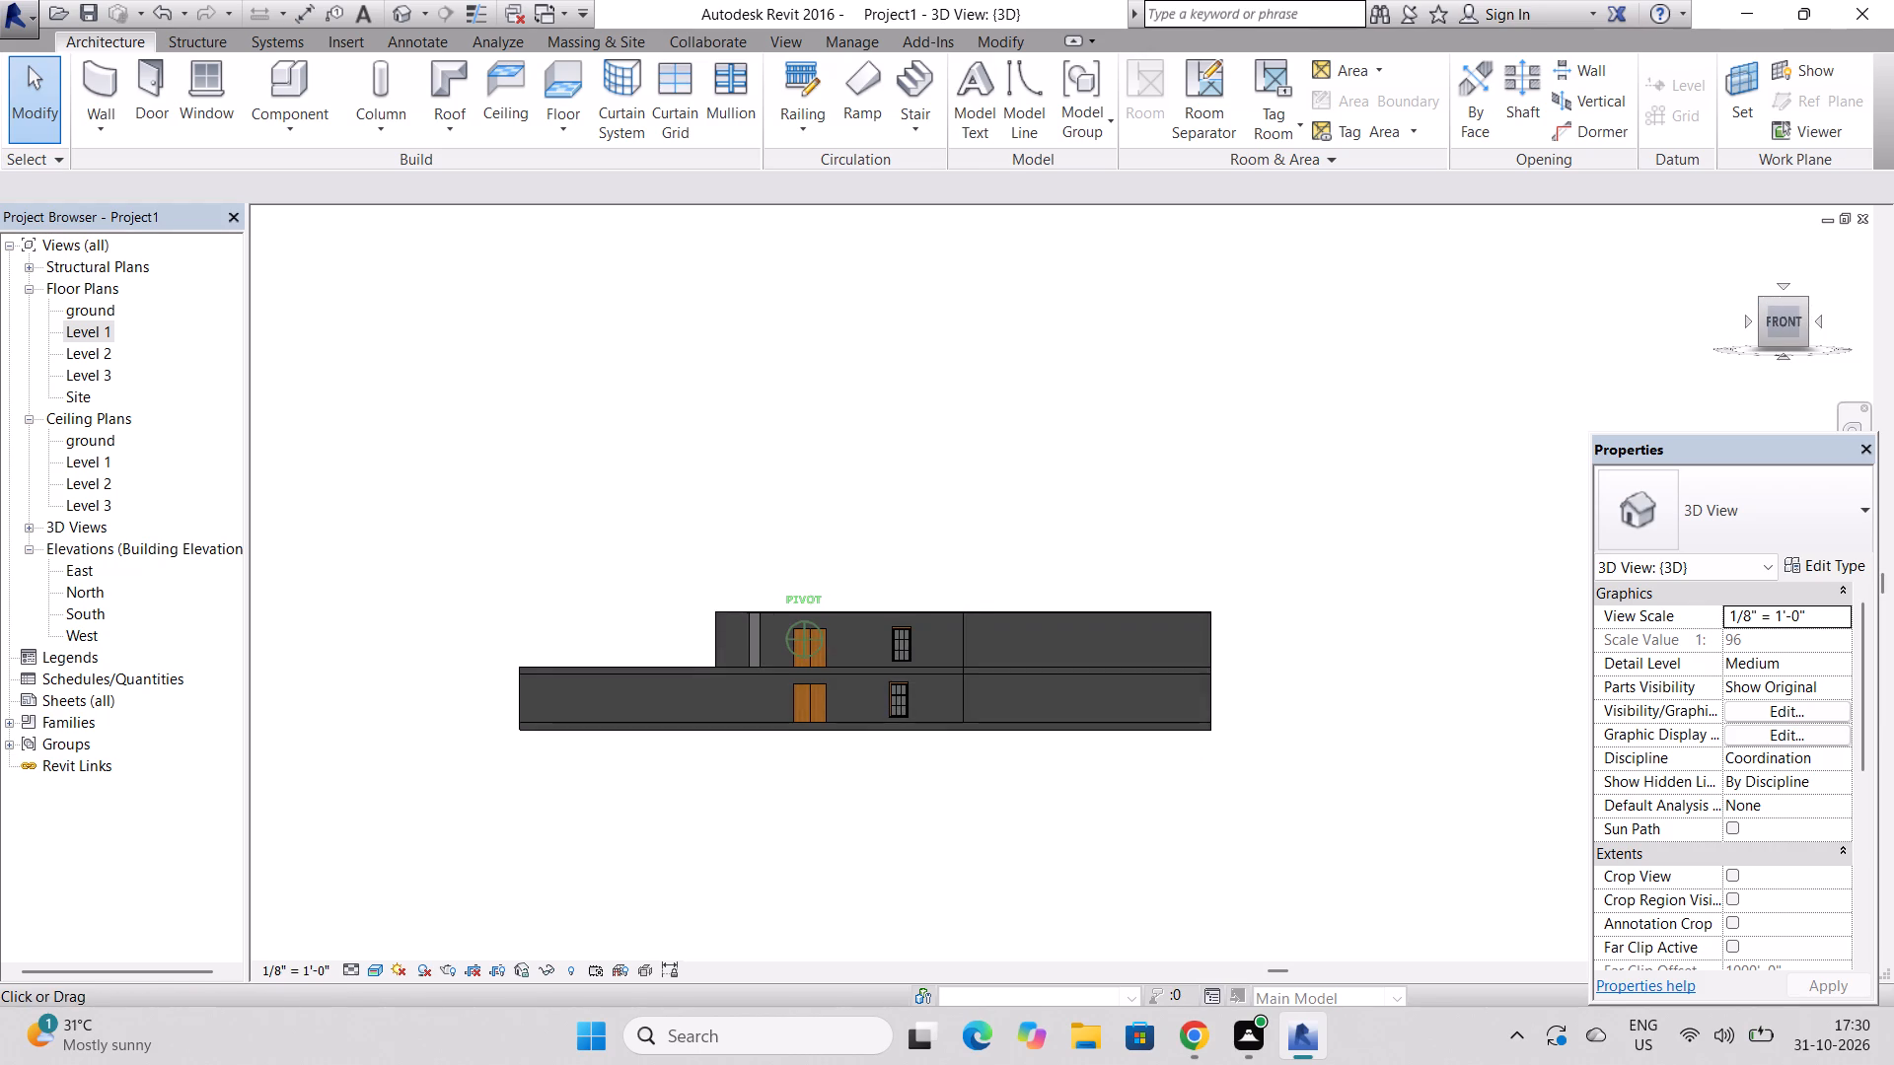
pyautogui.moveTo(1848, 284); pyautogui.dragTo(442, 361)
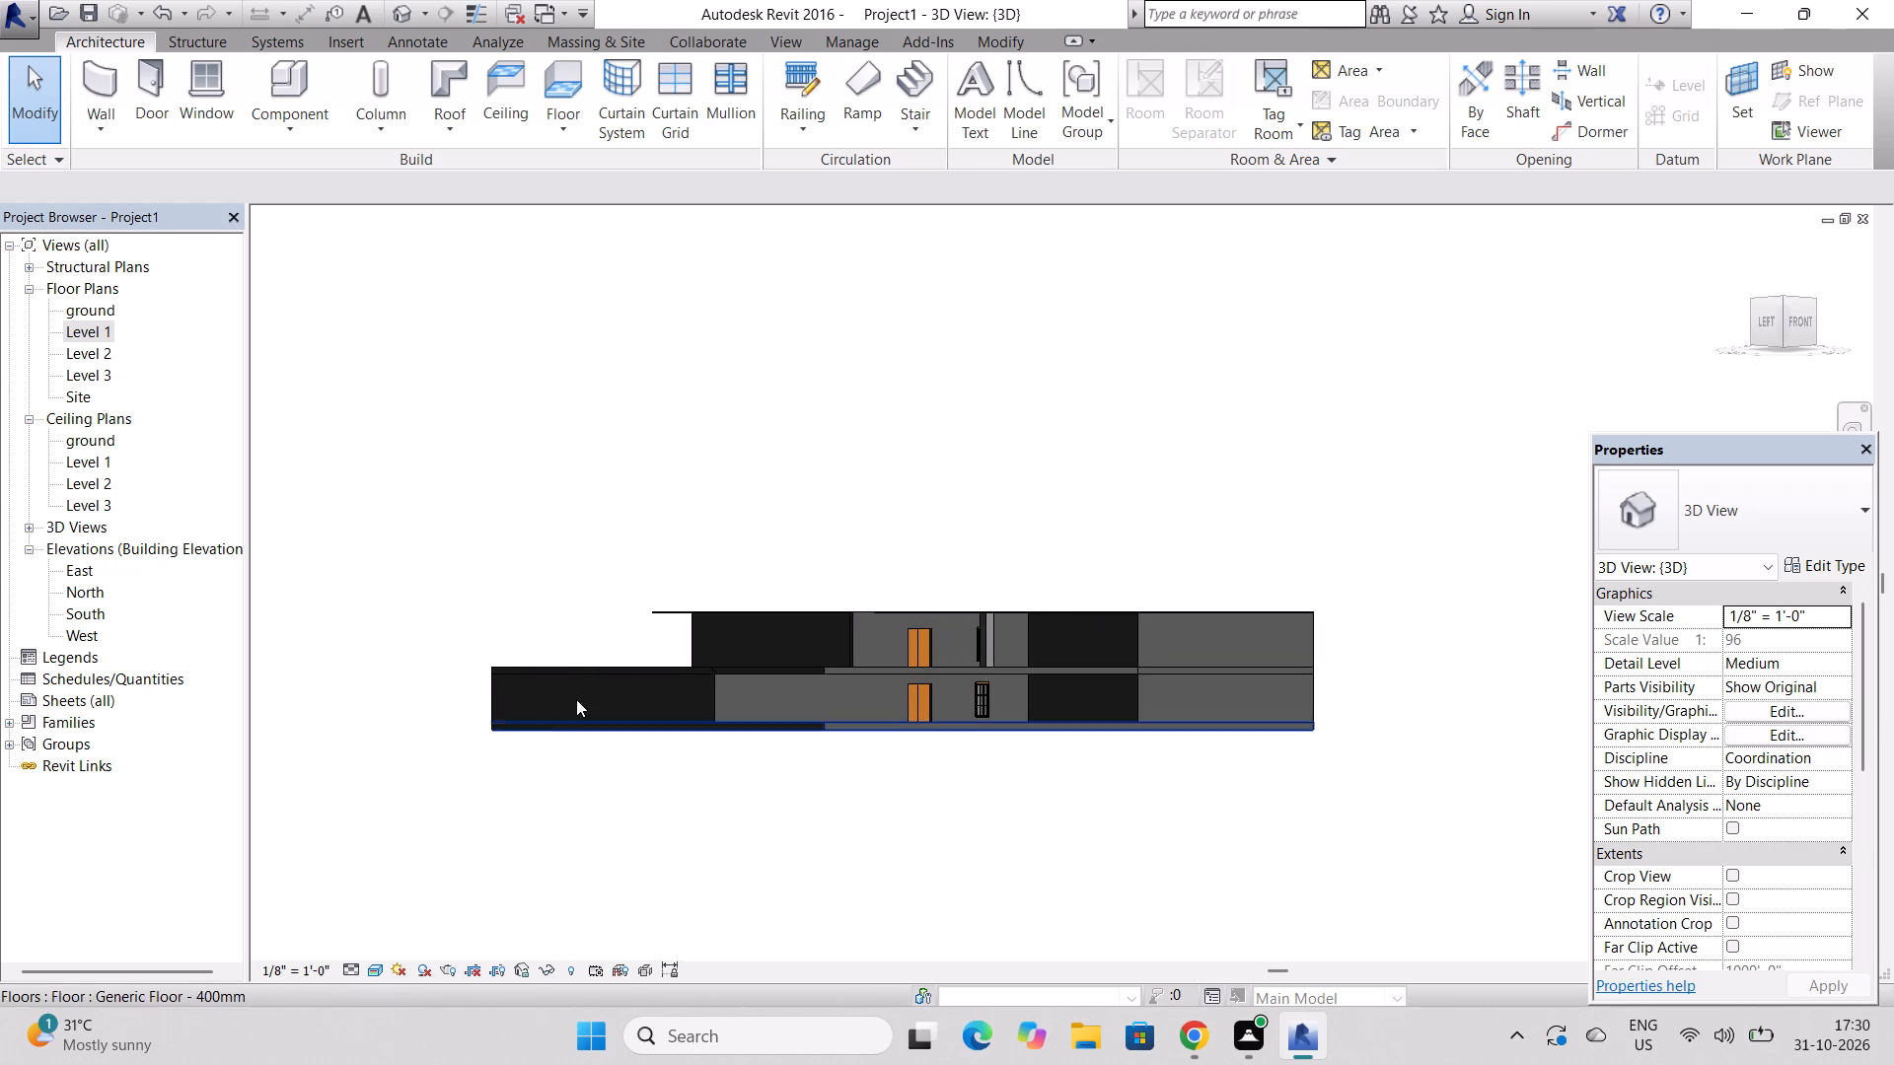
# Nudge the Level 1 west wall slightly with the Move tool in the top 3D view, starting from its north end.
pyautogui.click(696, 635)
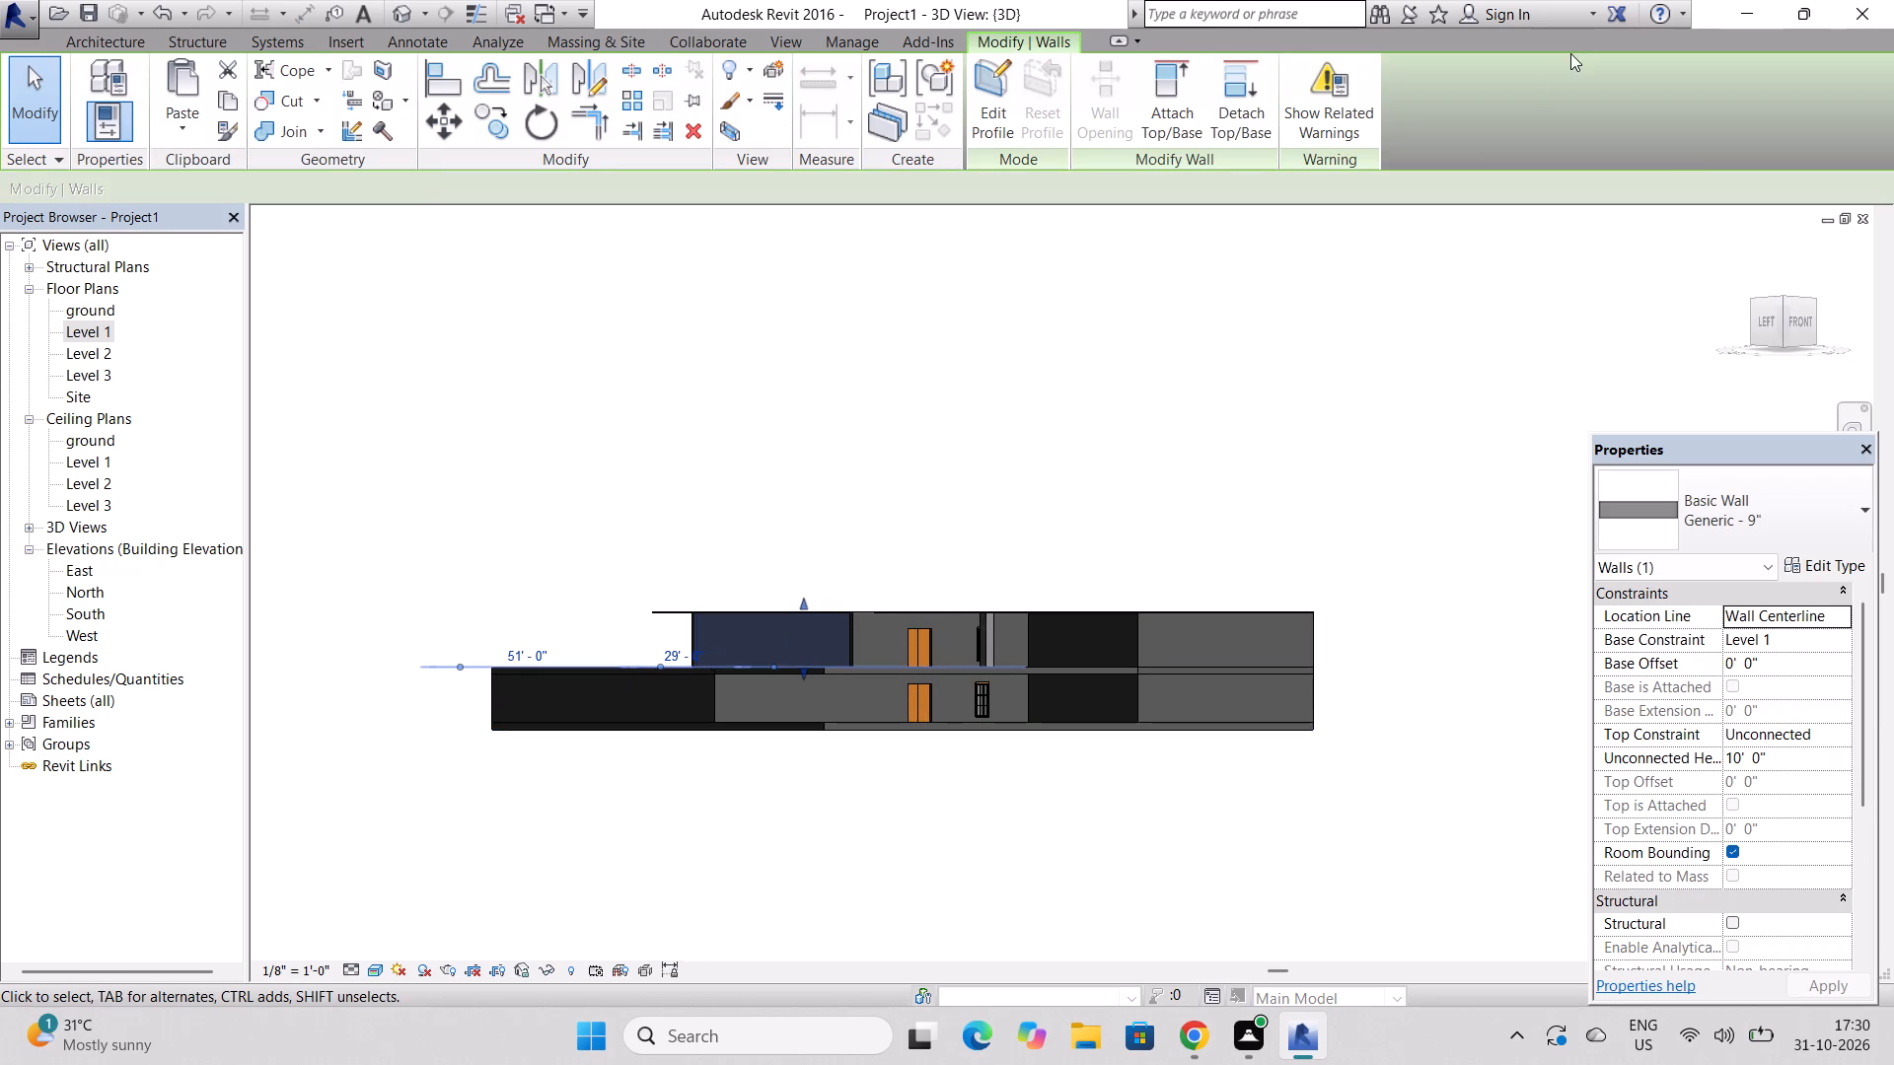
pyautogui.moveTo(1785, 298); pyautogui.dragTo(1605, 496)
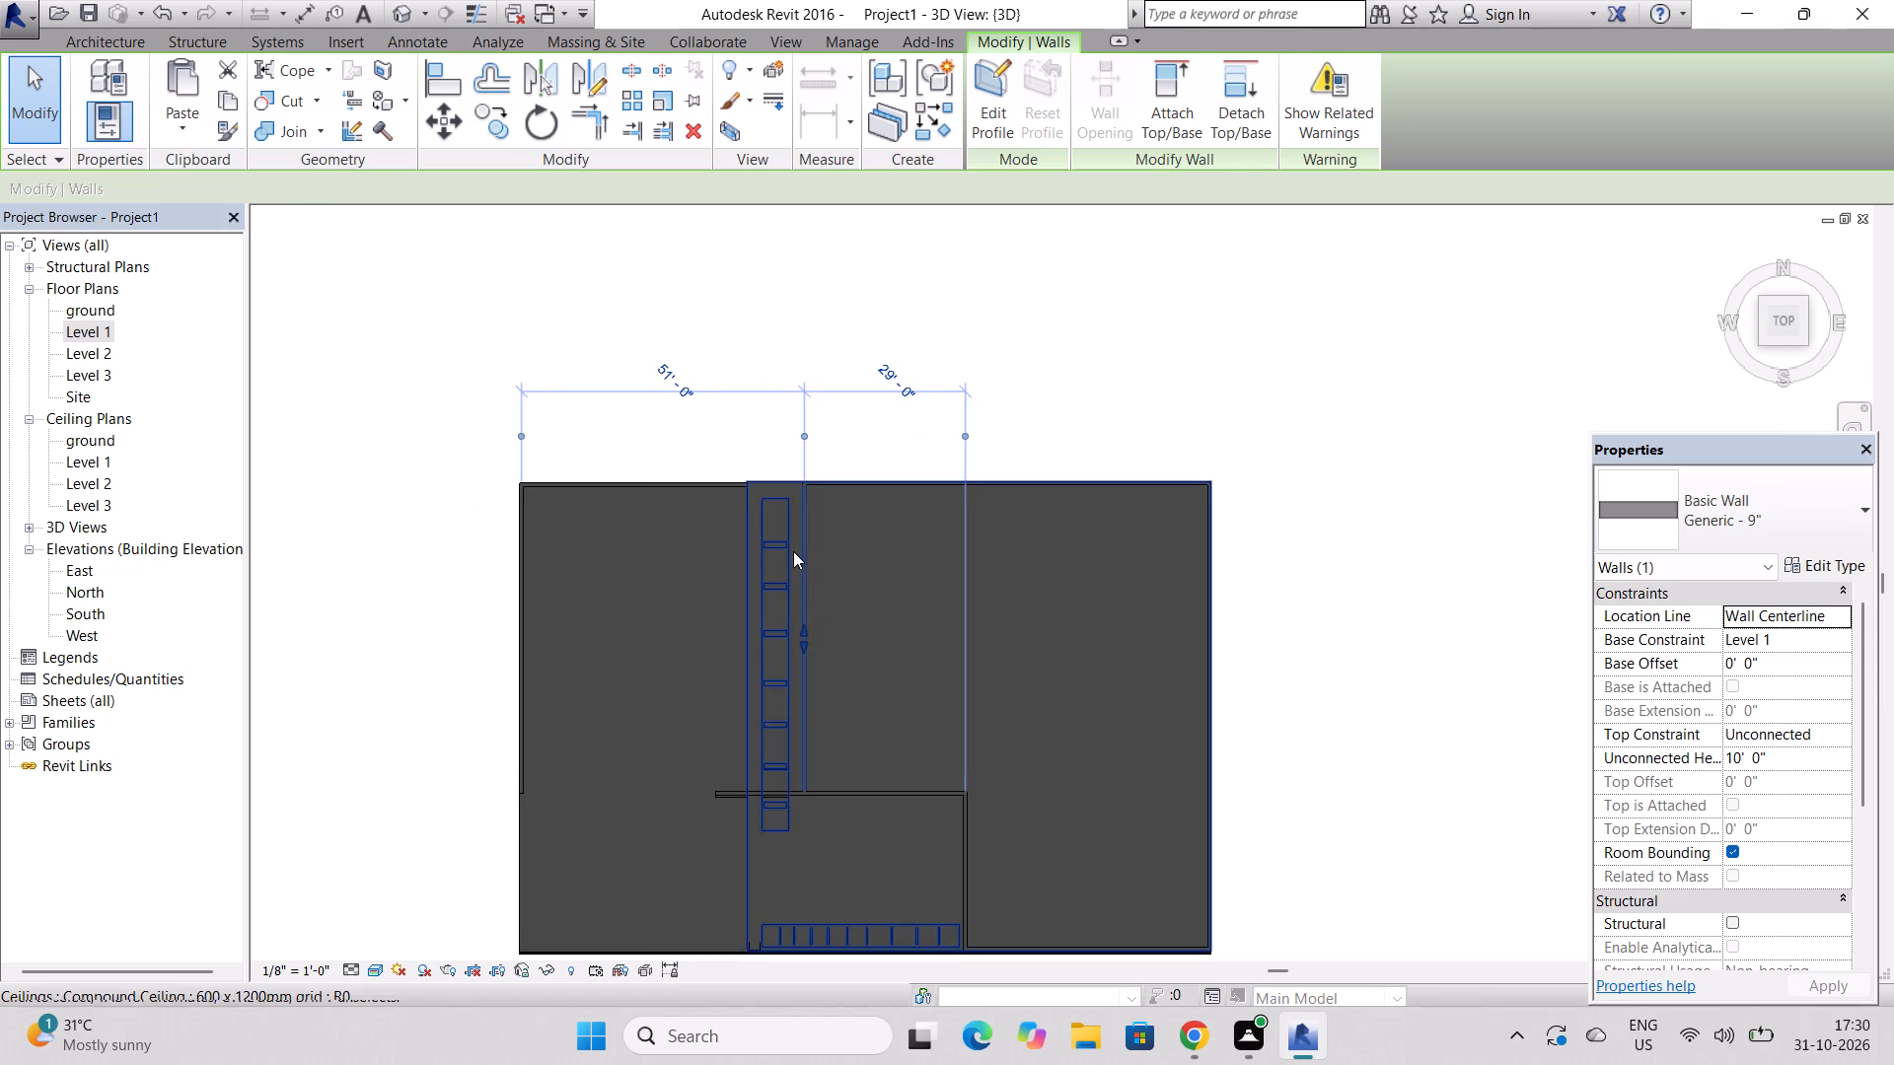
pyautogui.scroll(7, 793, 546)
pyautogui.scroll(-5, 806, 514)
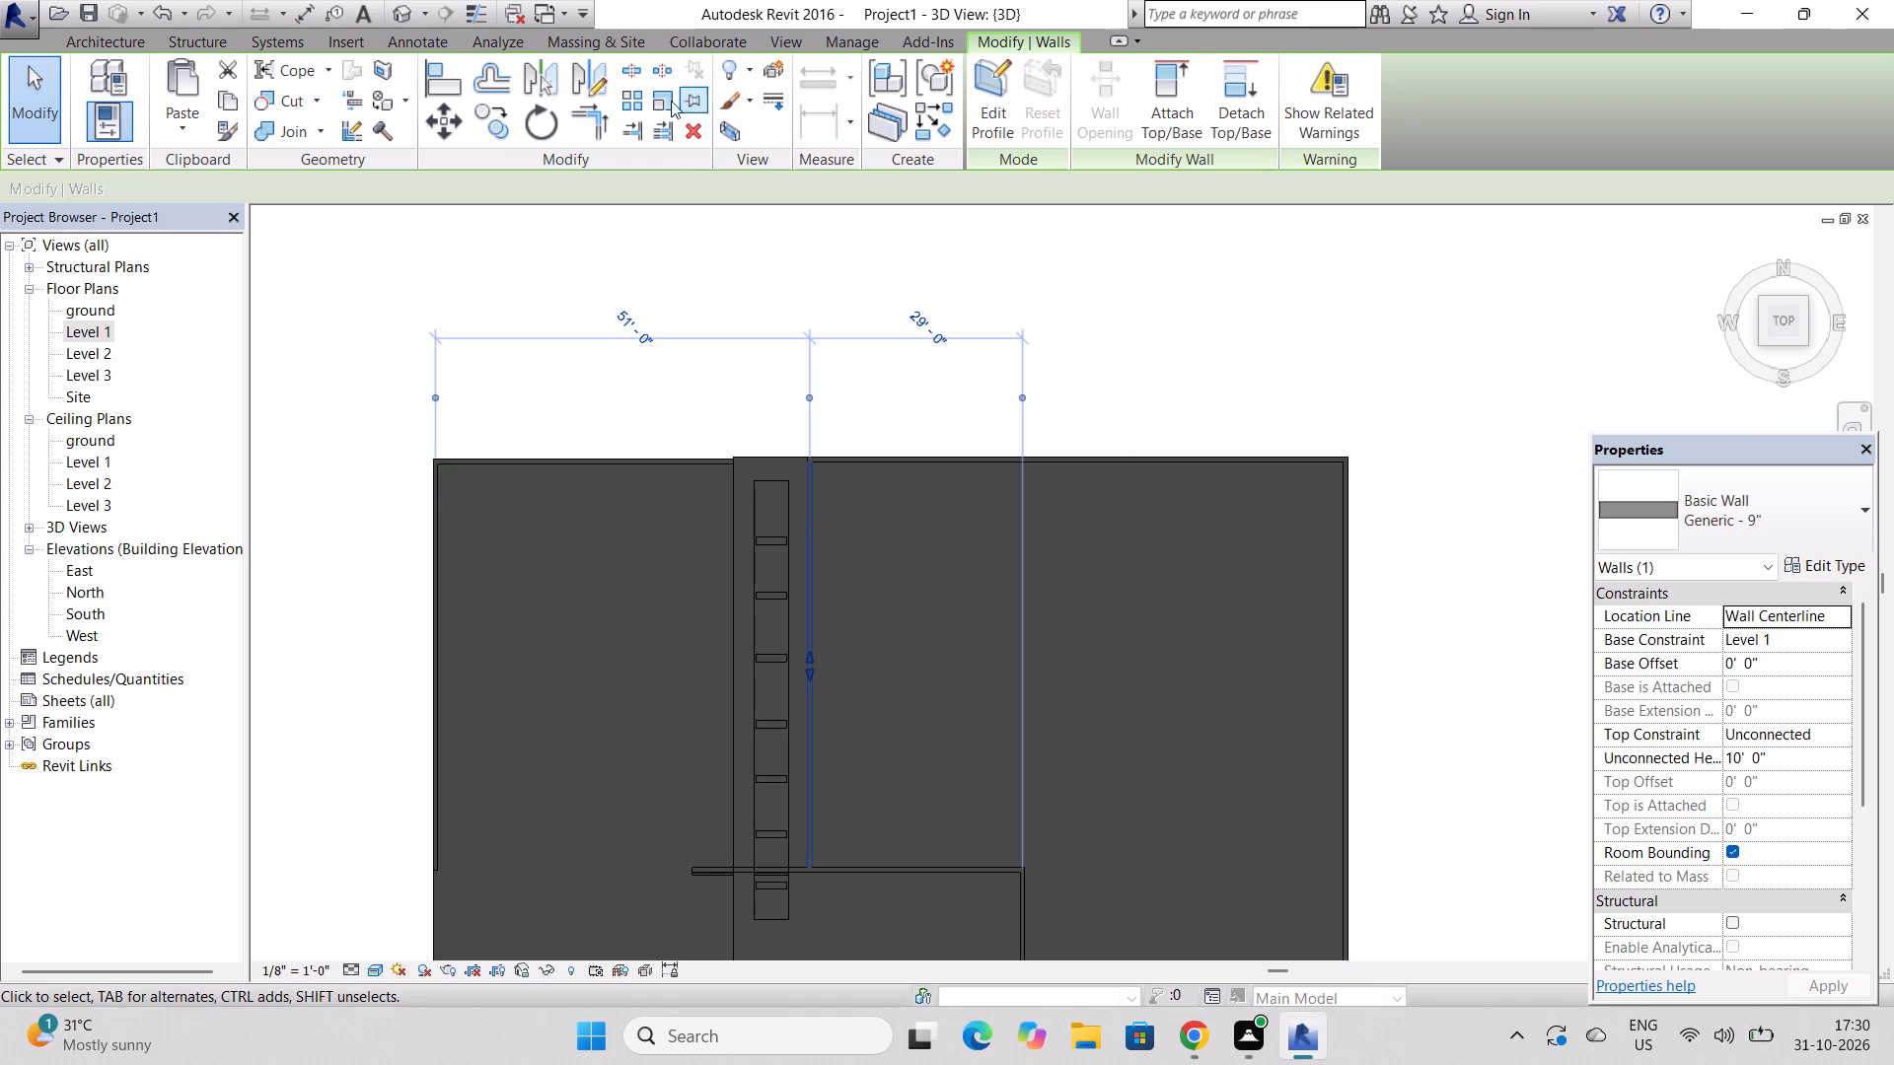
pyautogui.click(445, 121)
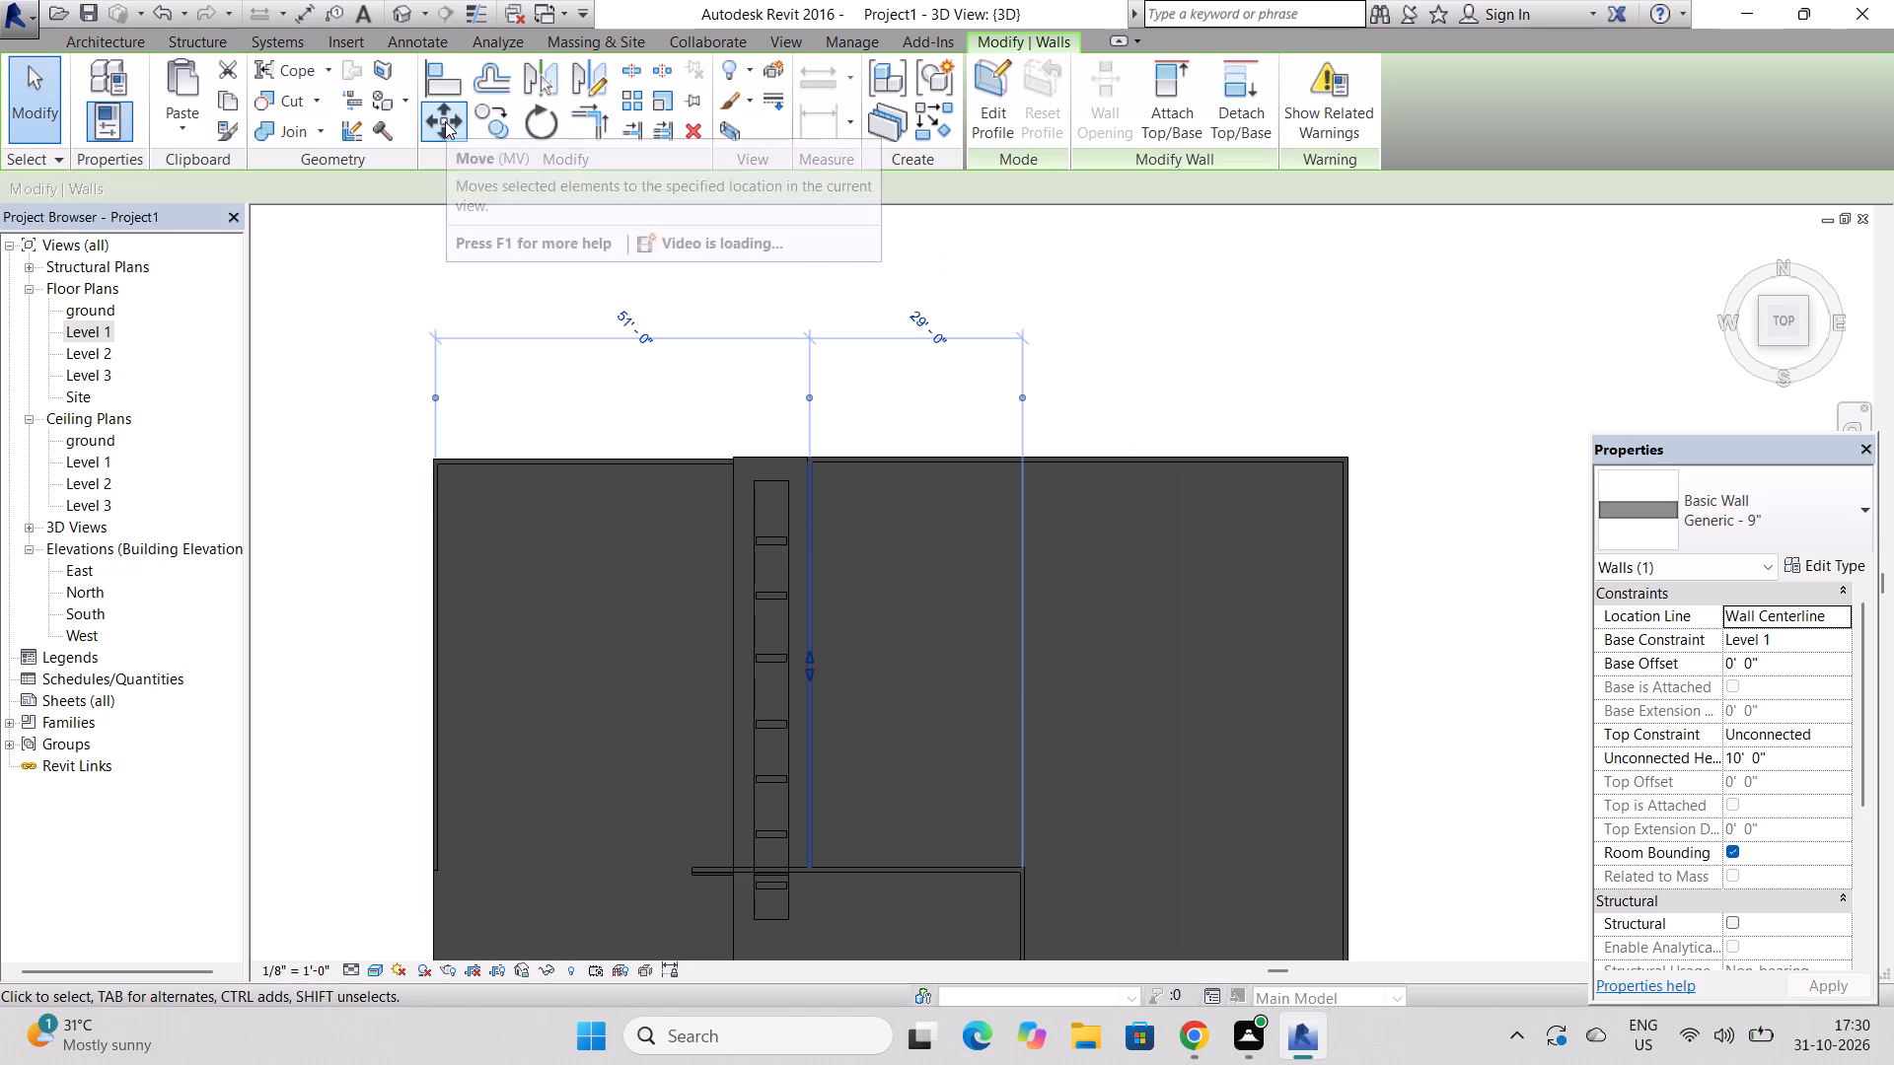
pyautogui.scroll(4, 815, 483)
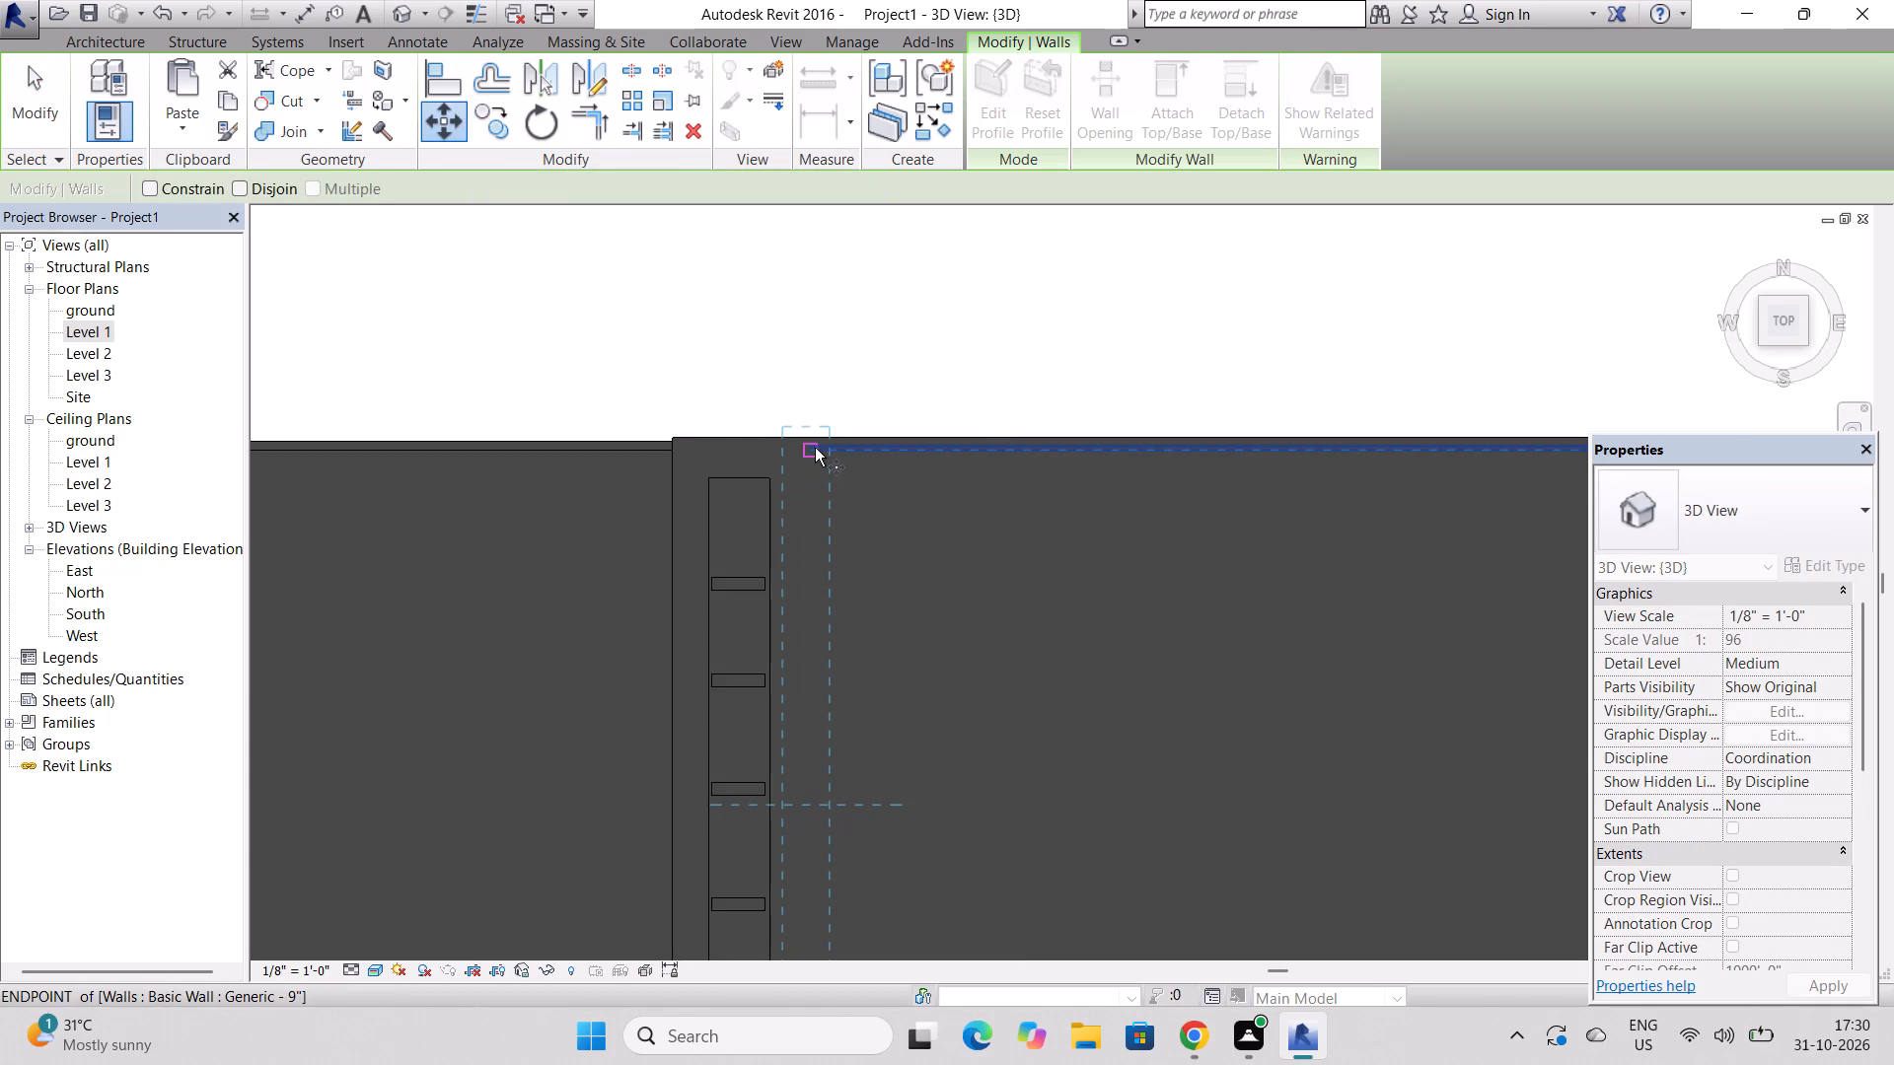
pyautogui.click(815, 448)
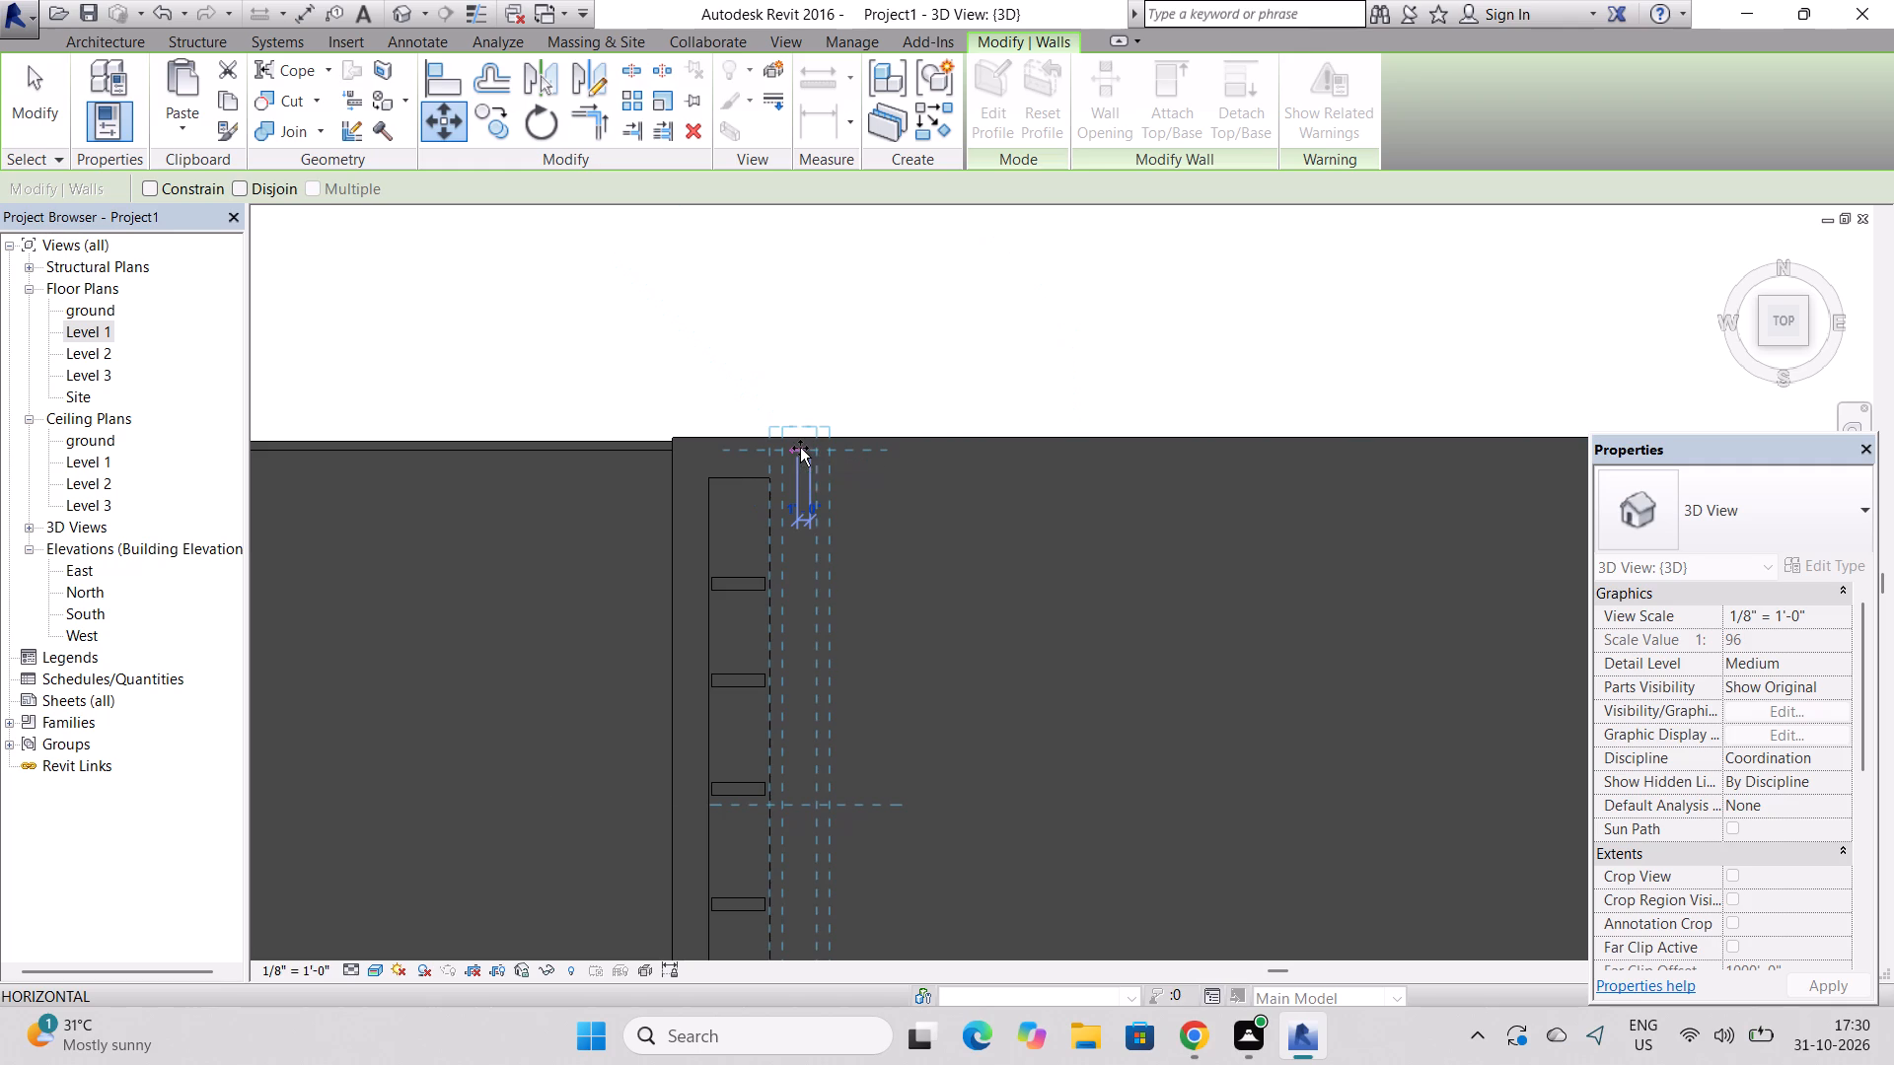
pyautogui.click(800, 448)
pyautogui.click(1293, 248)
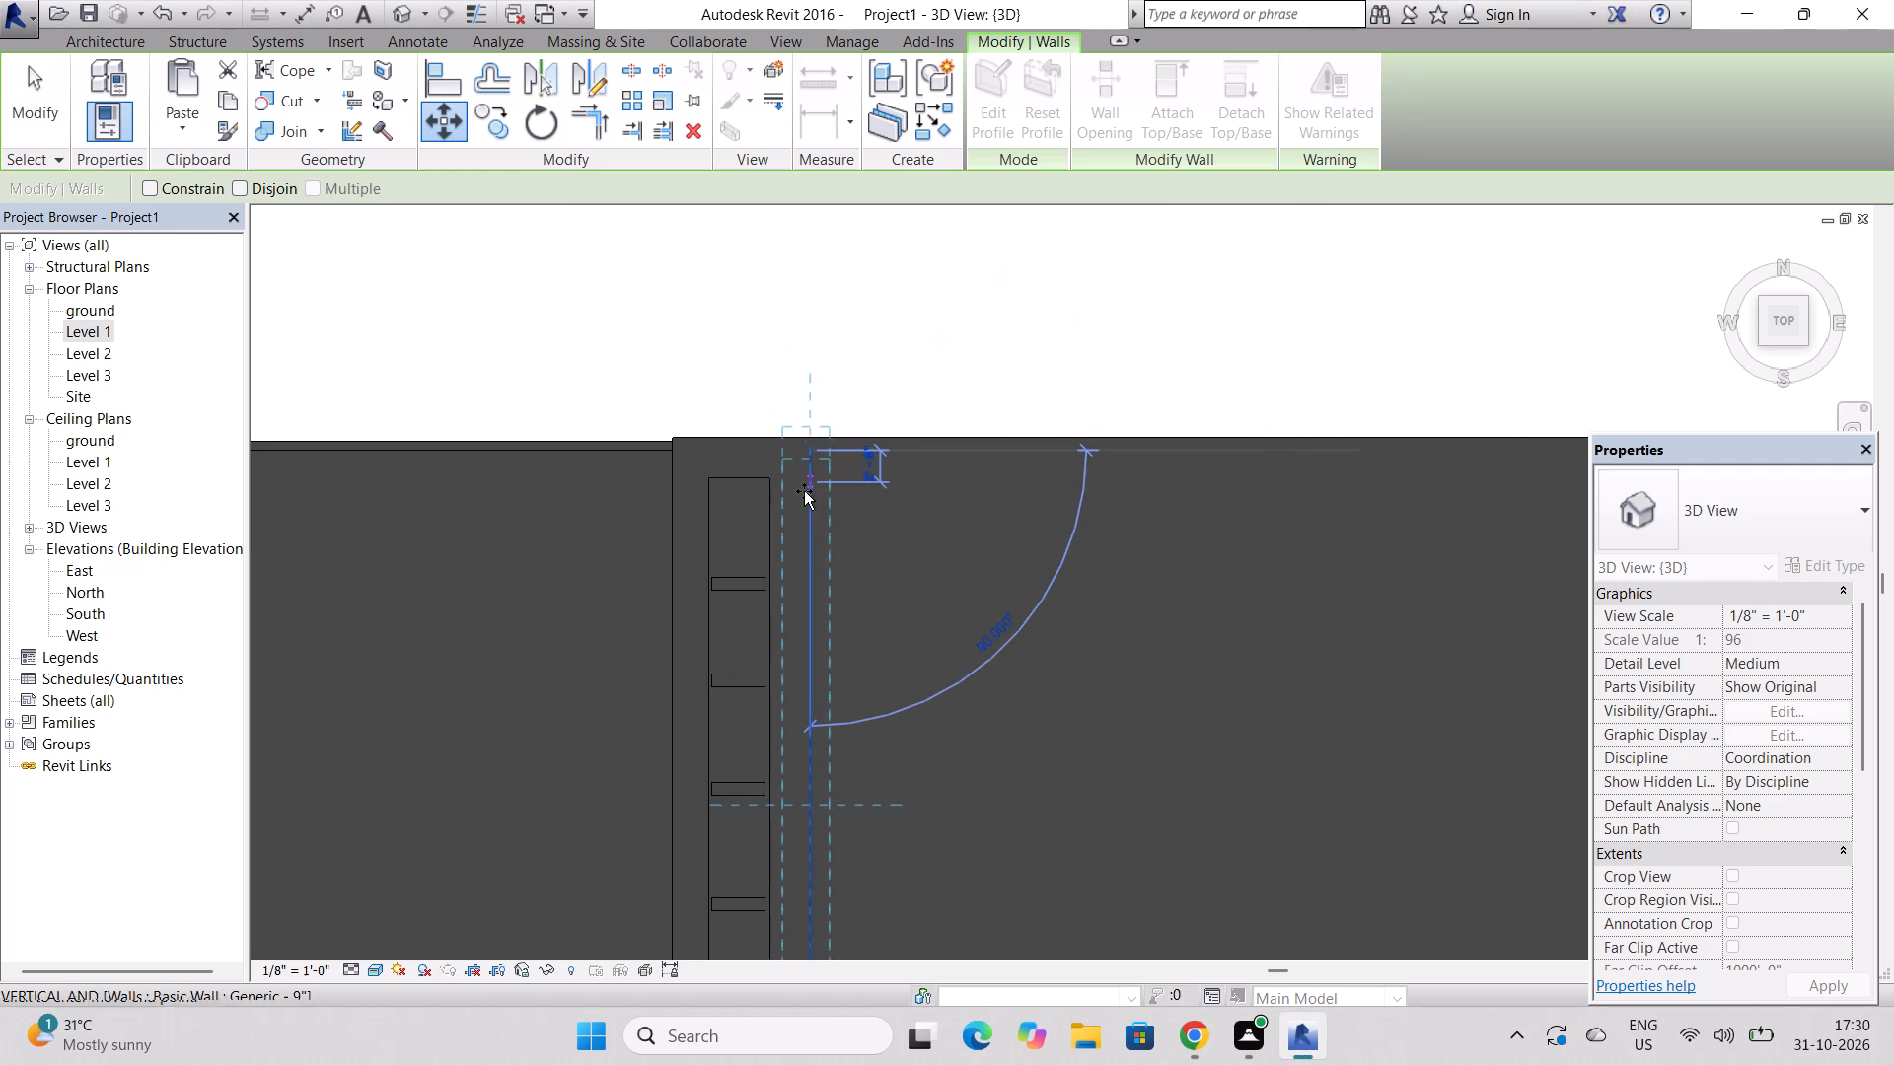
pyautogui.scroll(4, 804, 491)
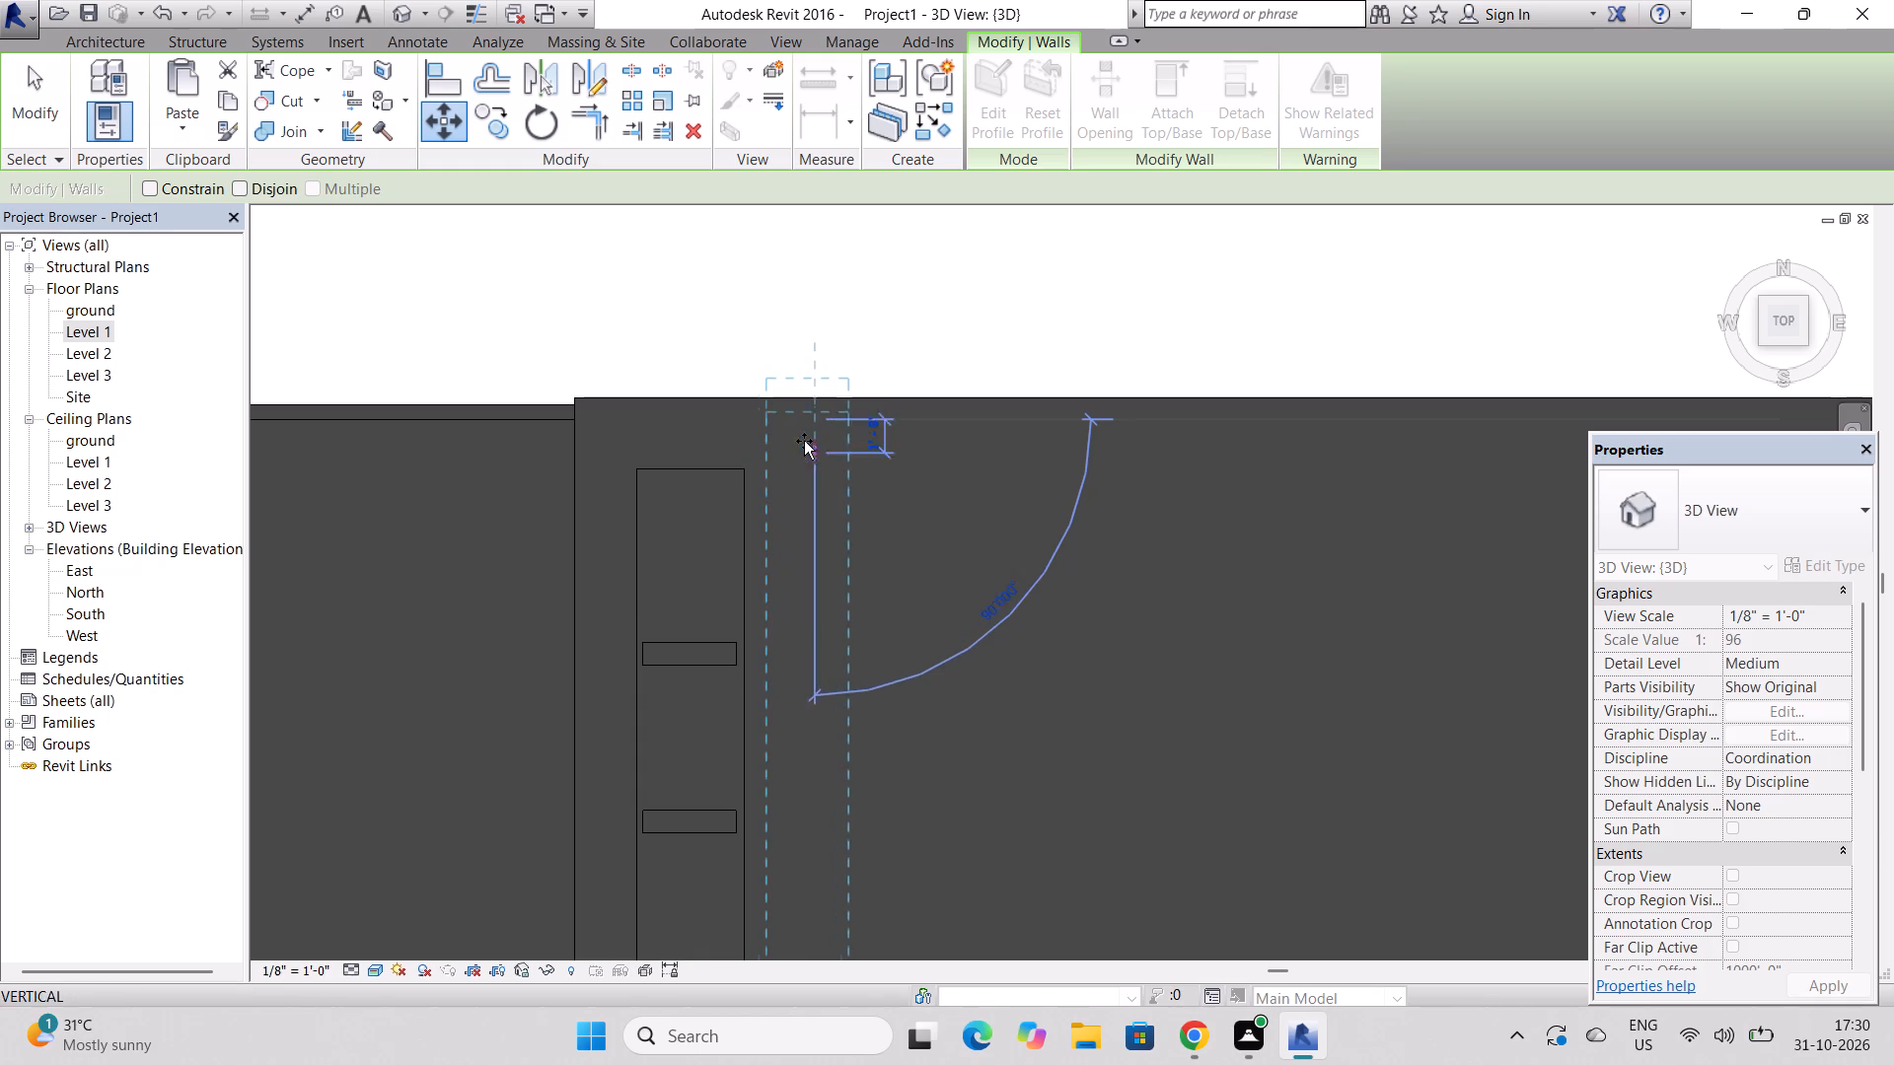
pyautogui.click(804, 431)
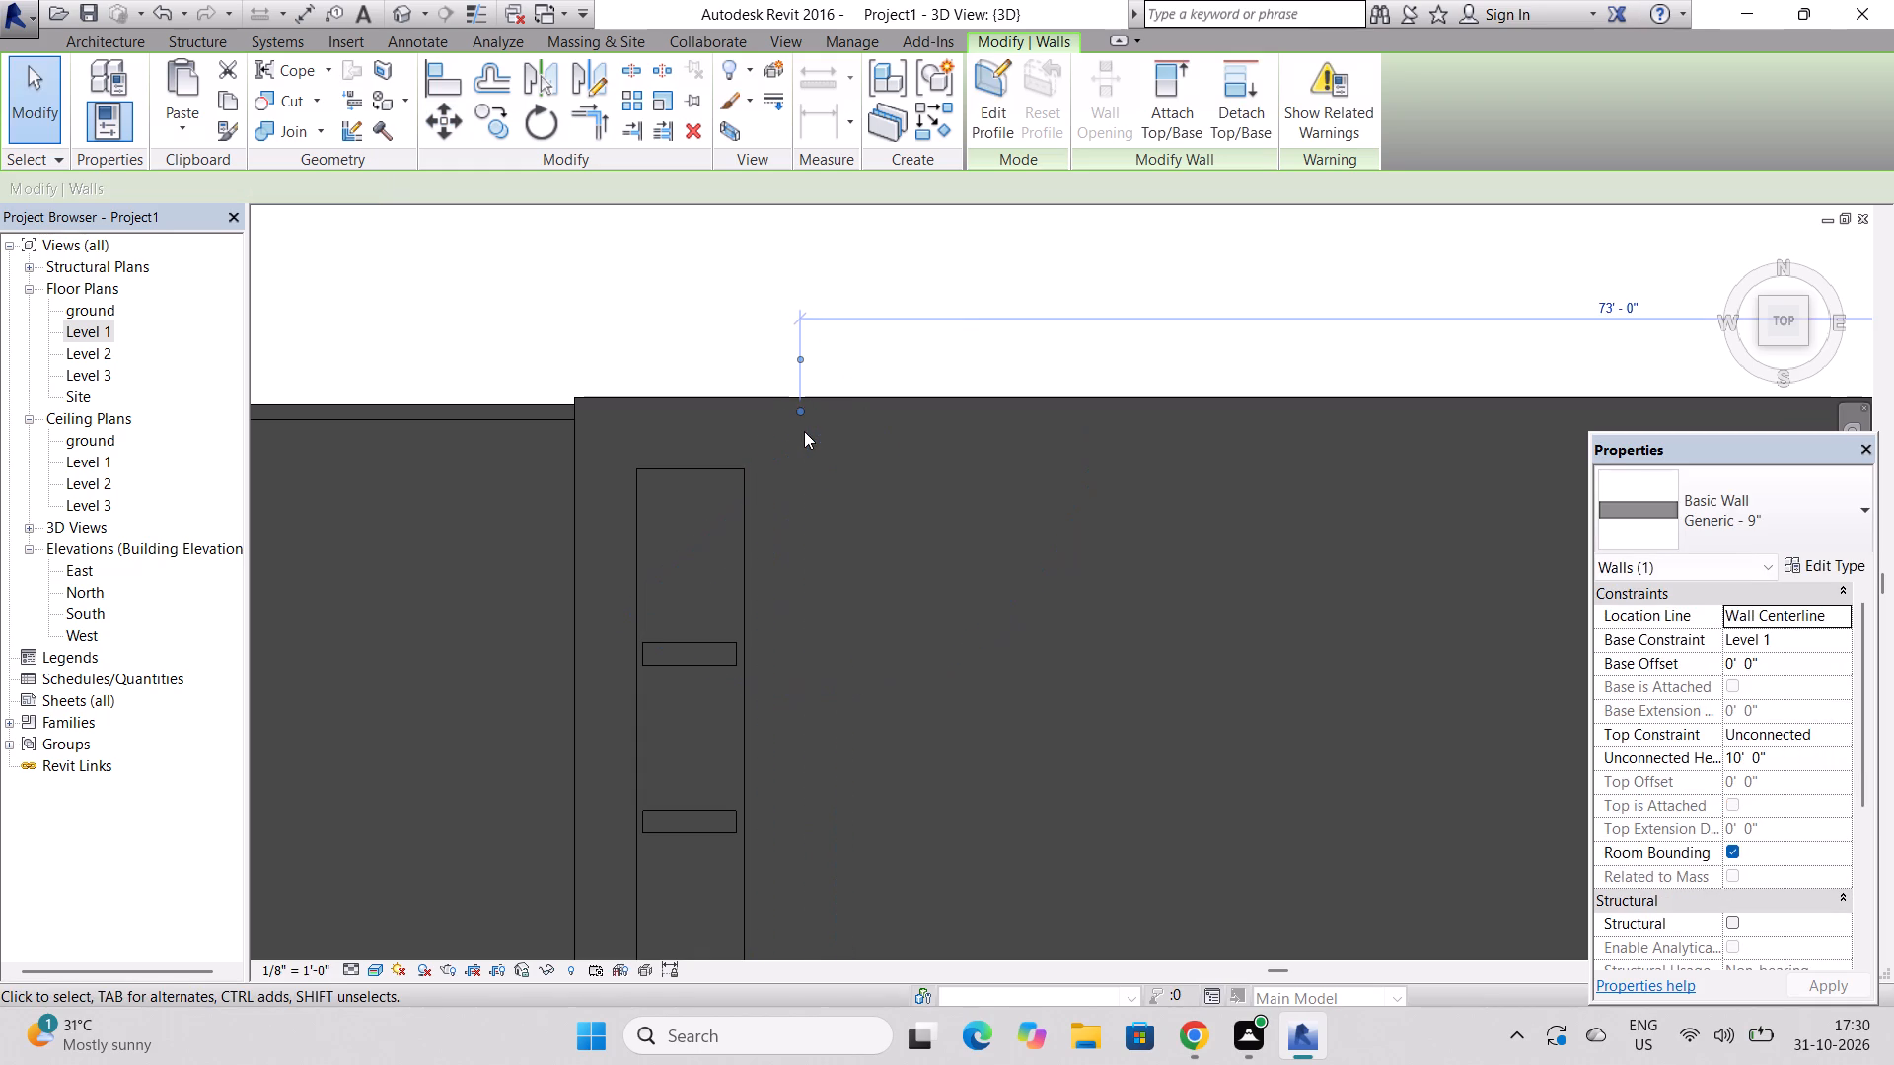
# In the Level 1 plan, move the west wall farther west so it clears the west side of the double door.
pyautogui.scroll(-11, 963, 288)
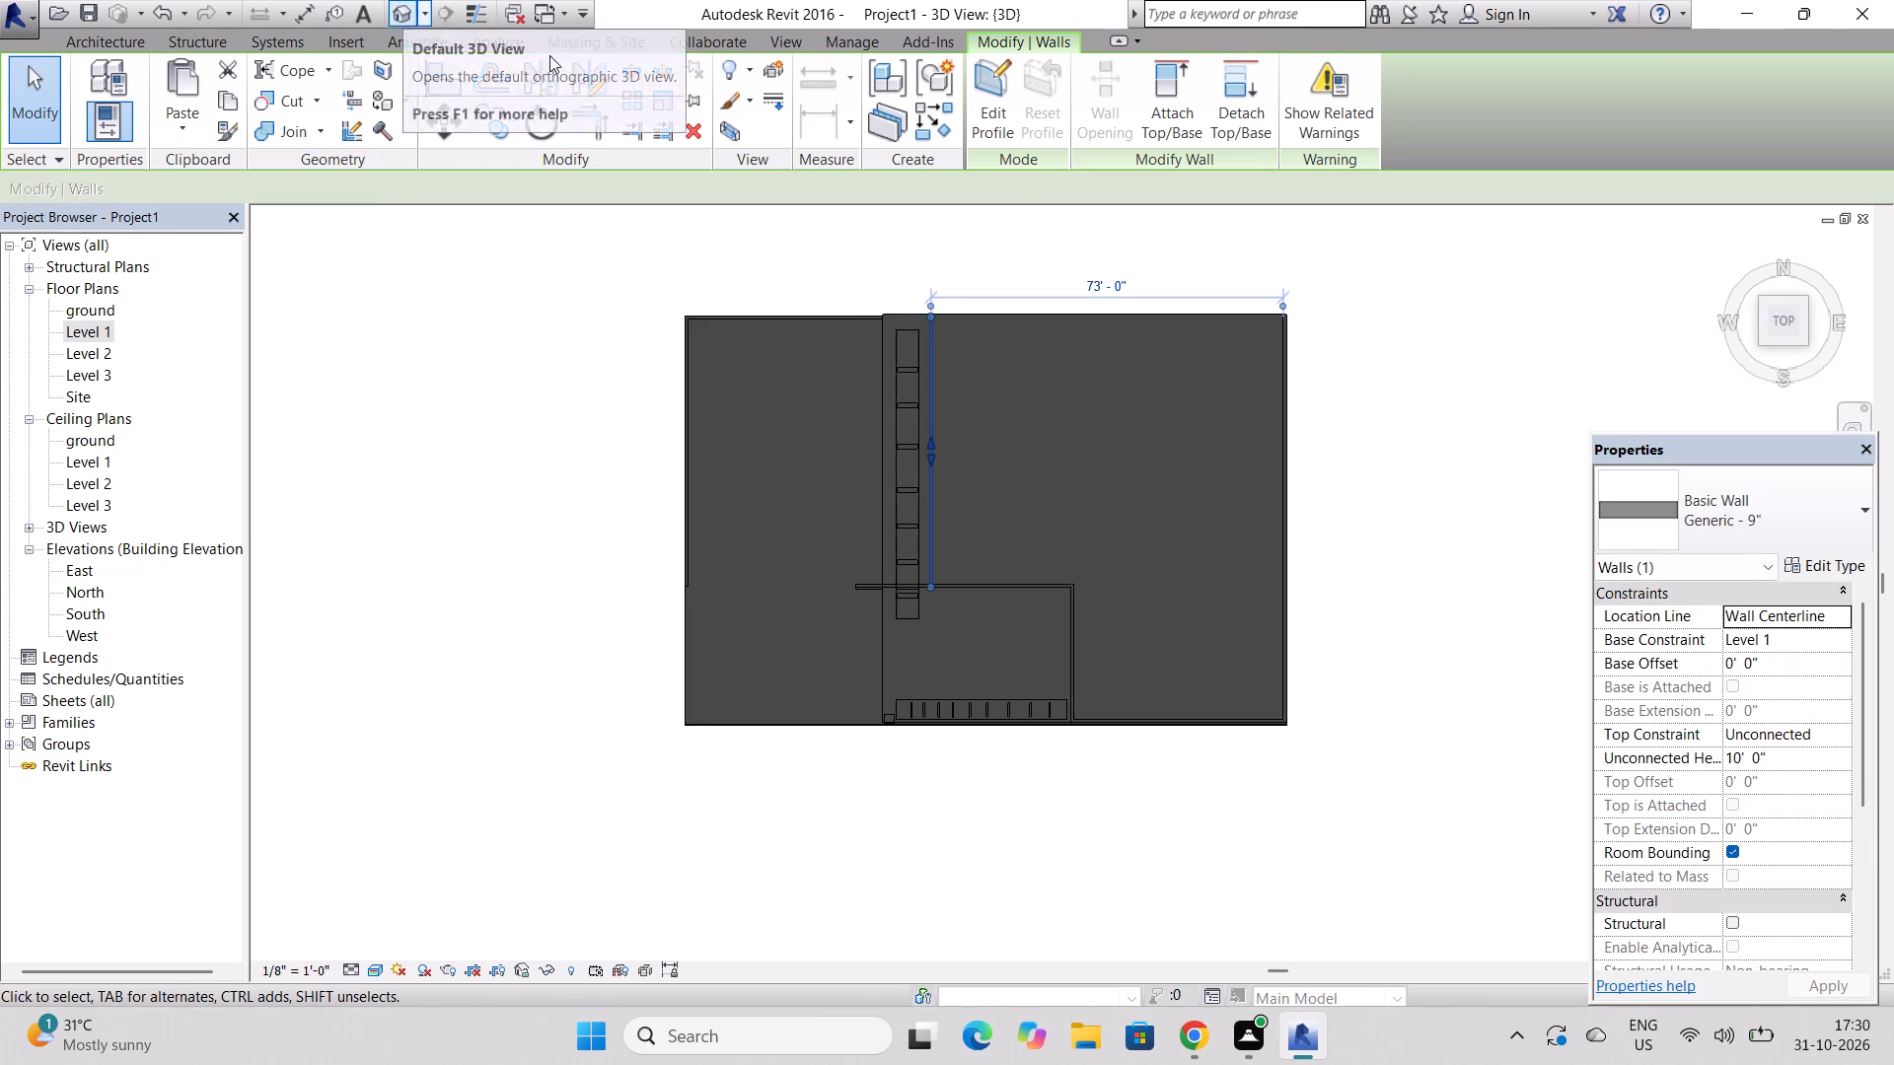
pyautogui.moveTo(1766, 343); pyautogui.dragTo(1763, 276)
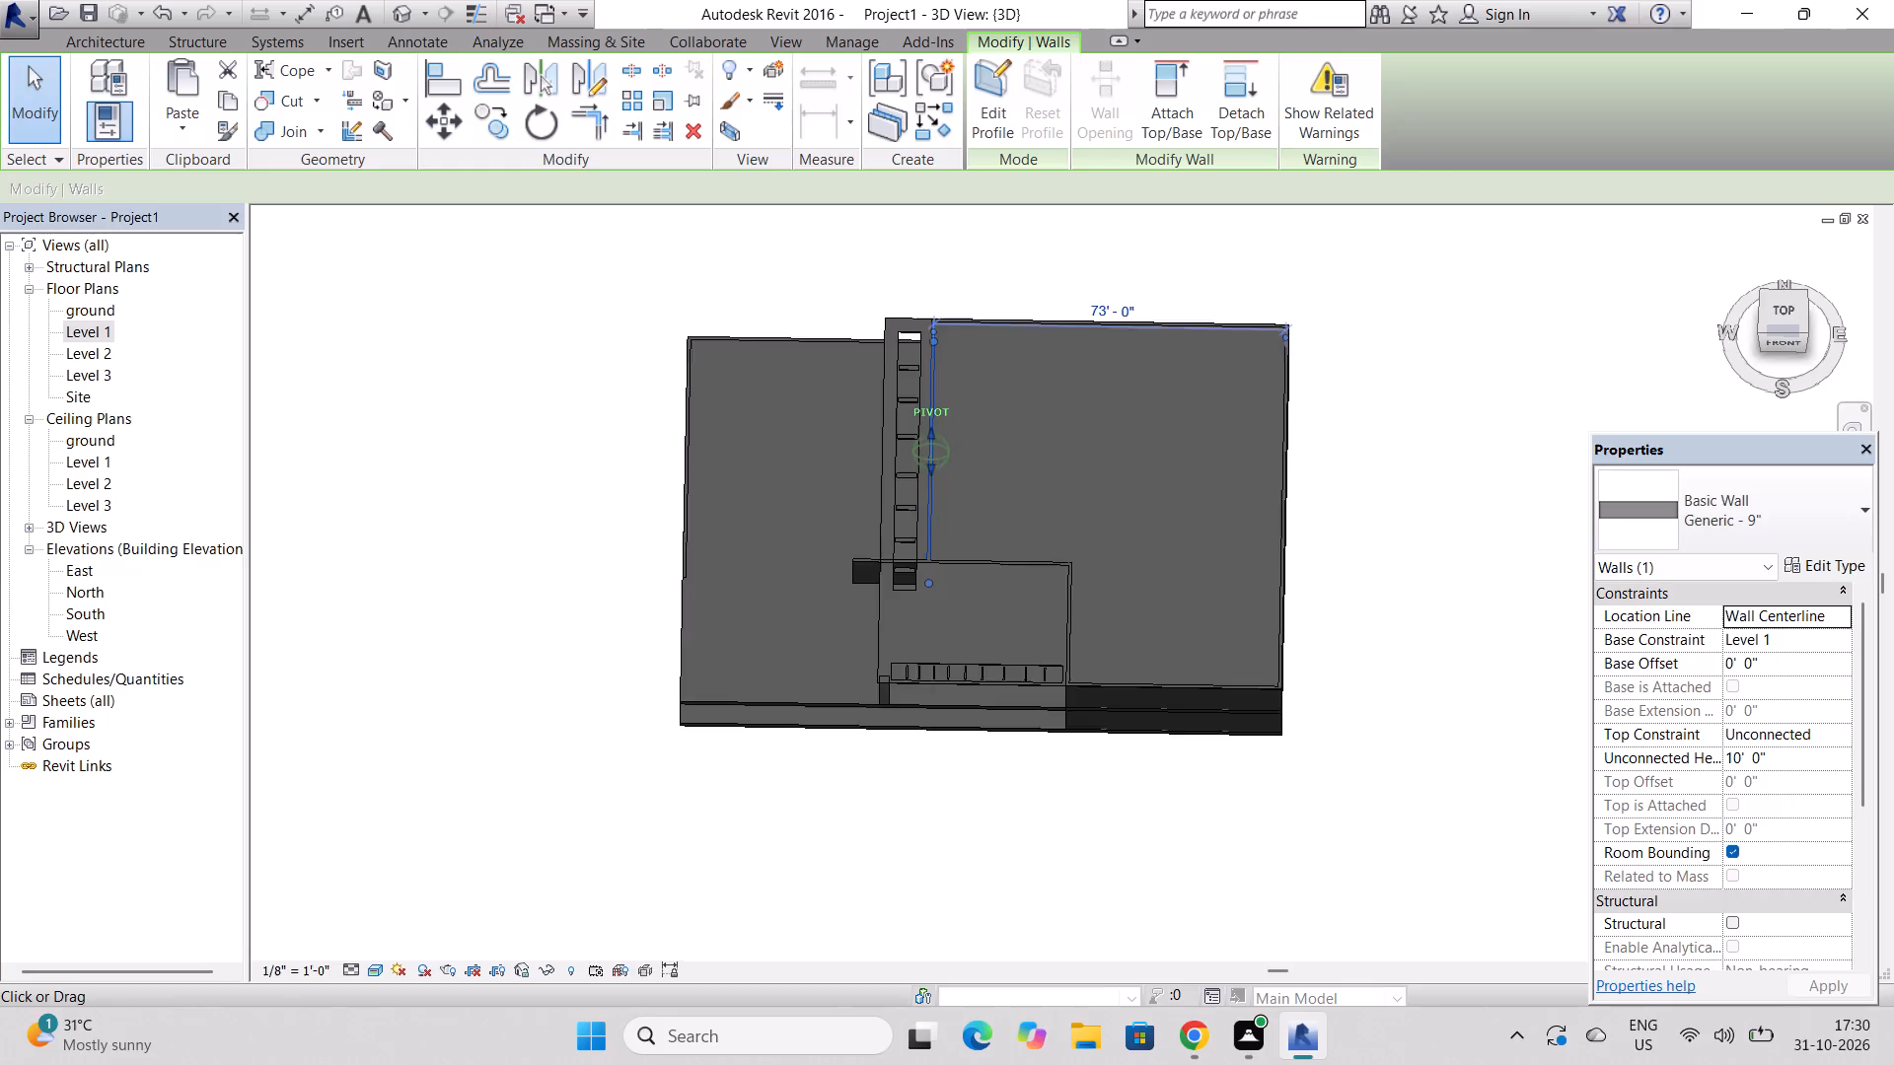
pyautogui.moveTo(1763, 276); pyautogui.dragTo(451, 956)
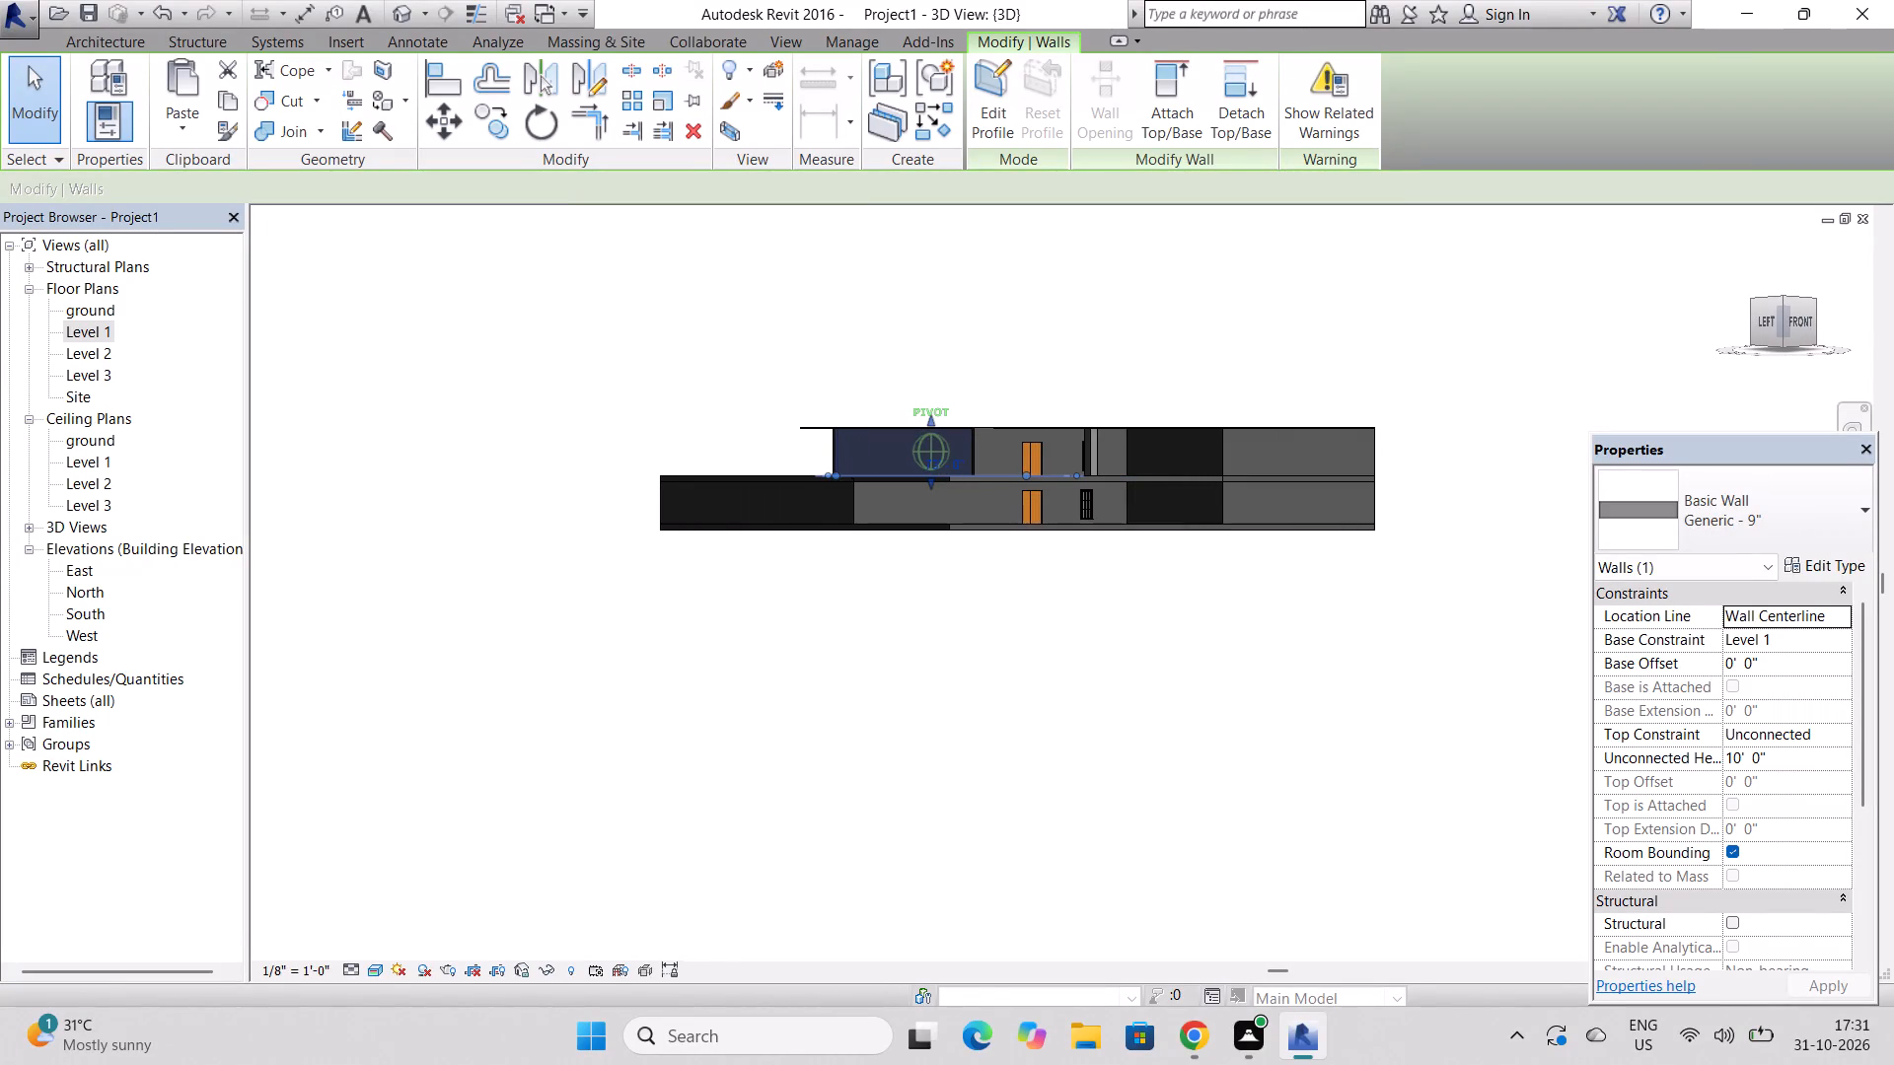
pyautogui.moveTo(451, 956); pyautogui.dragTo(1772, 237)
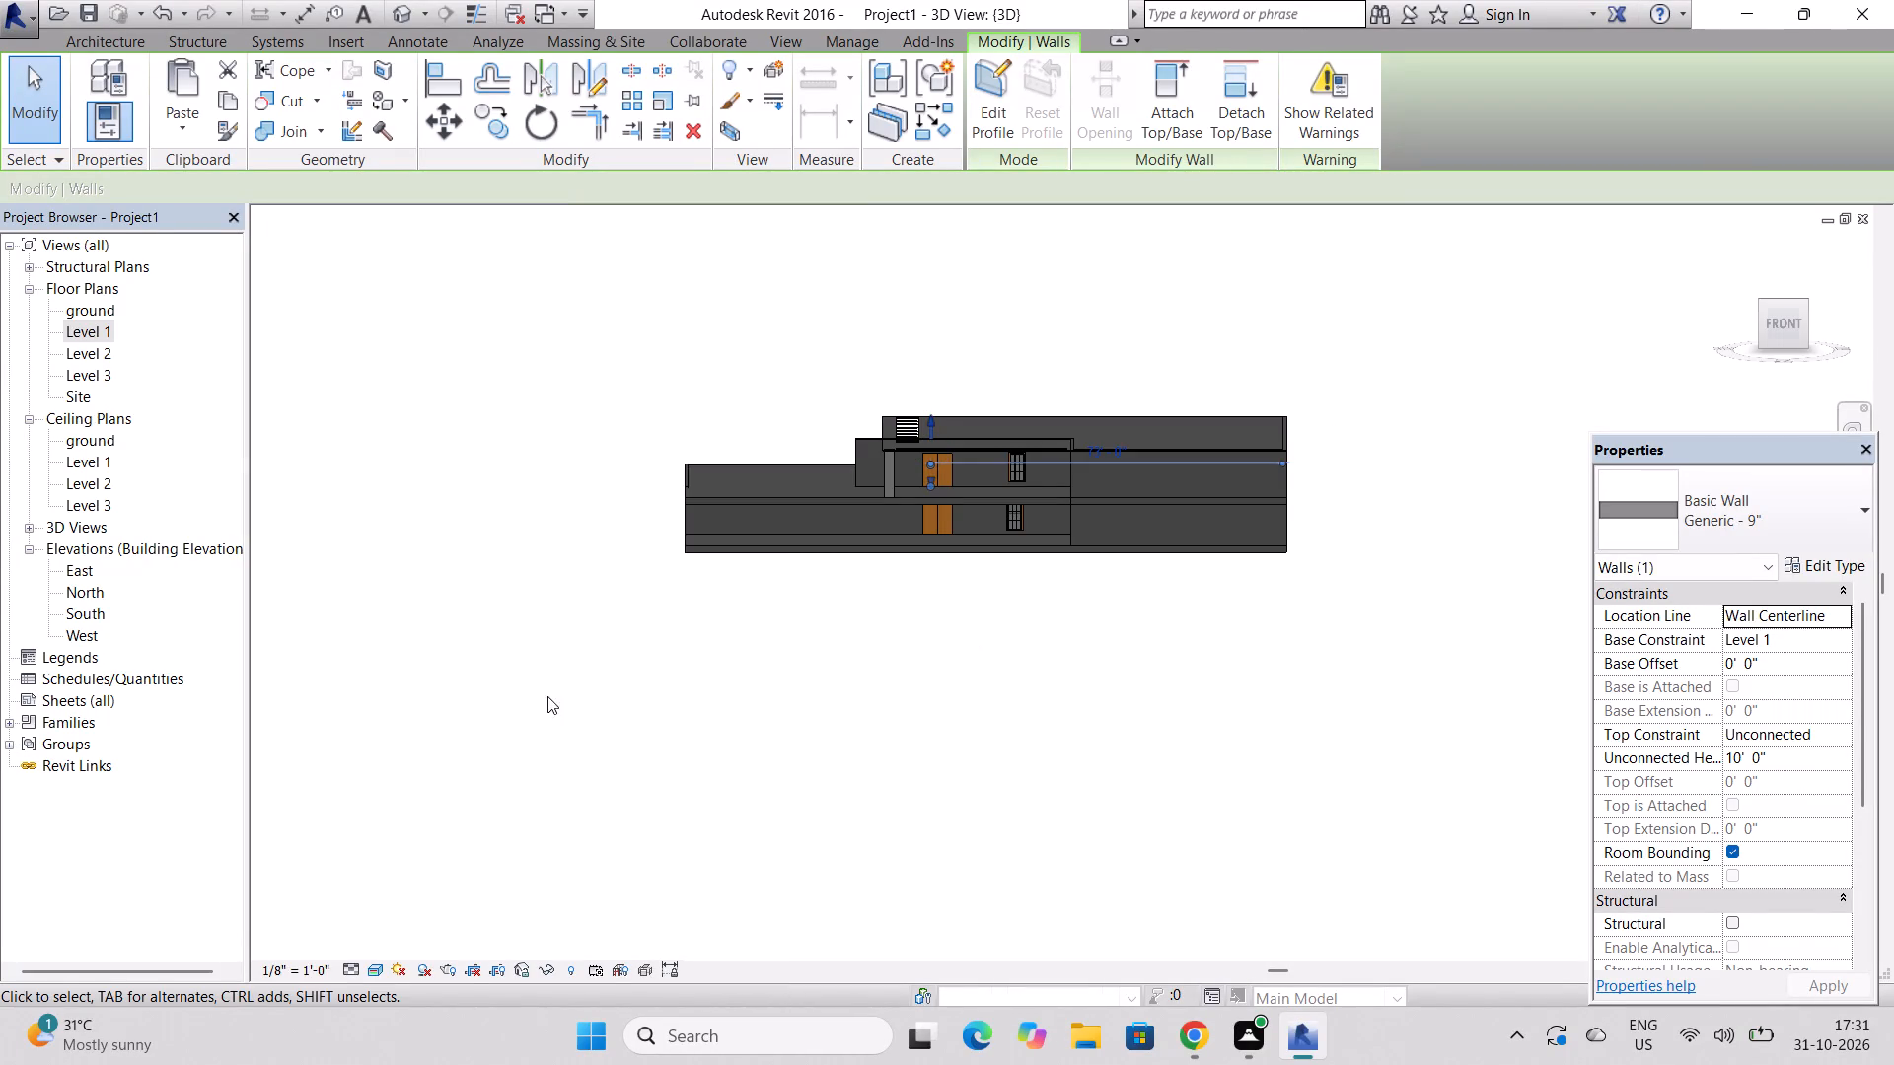
pyautogui.scroll(1, 996, 446)
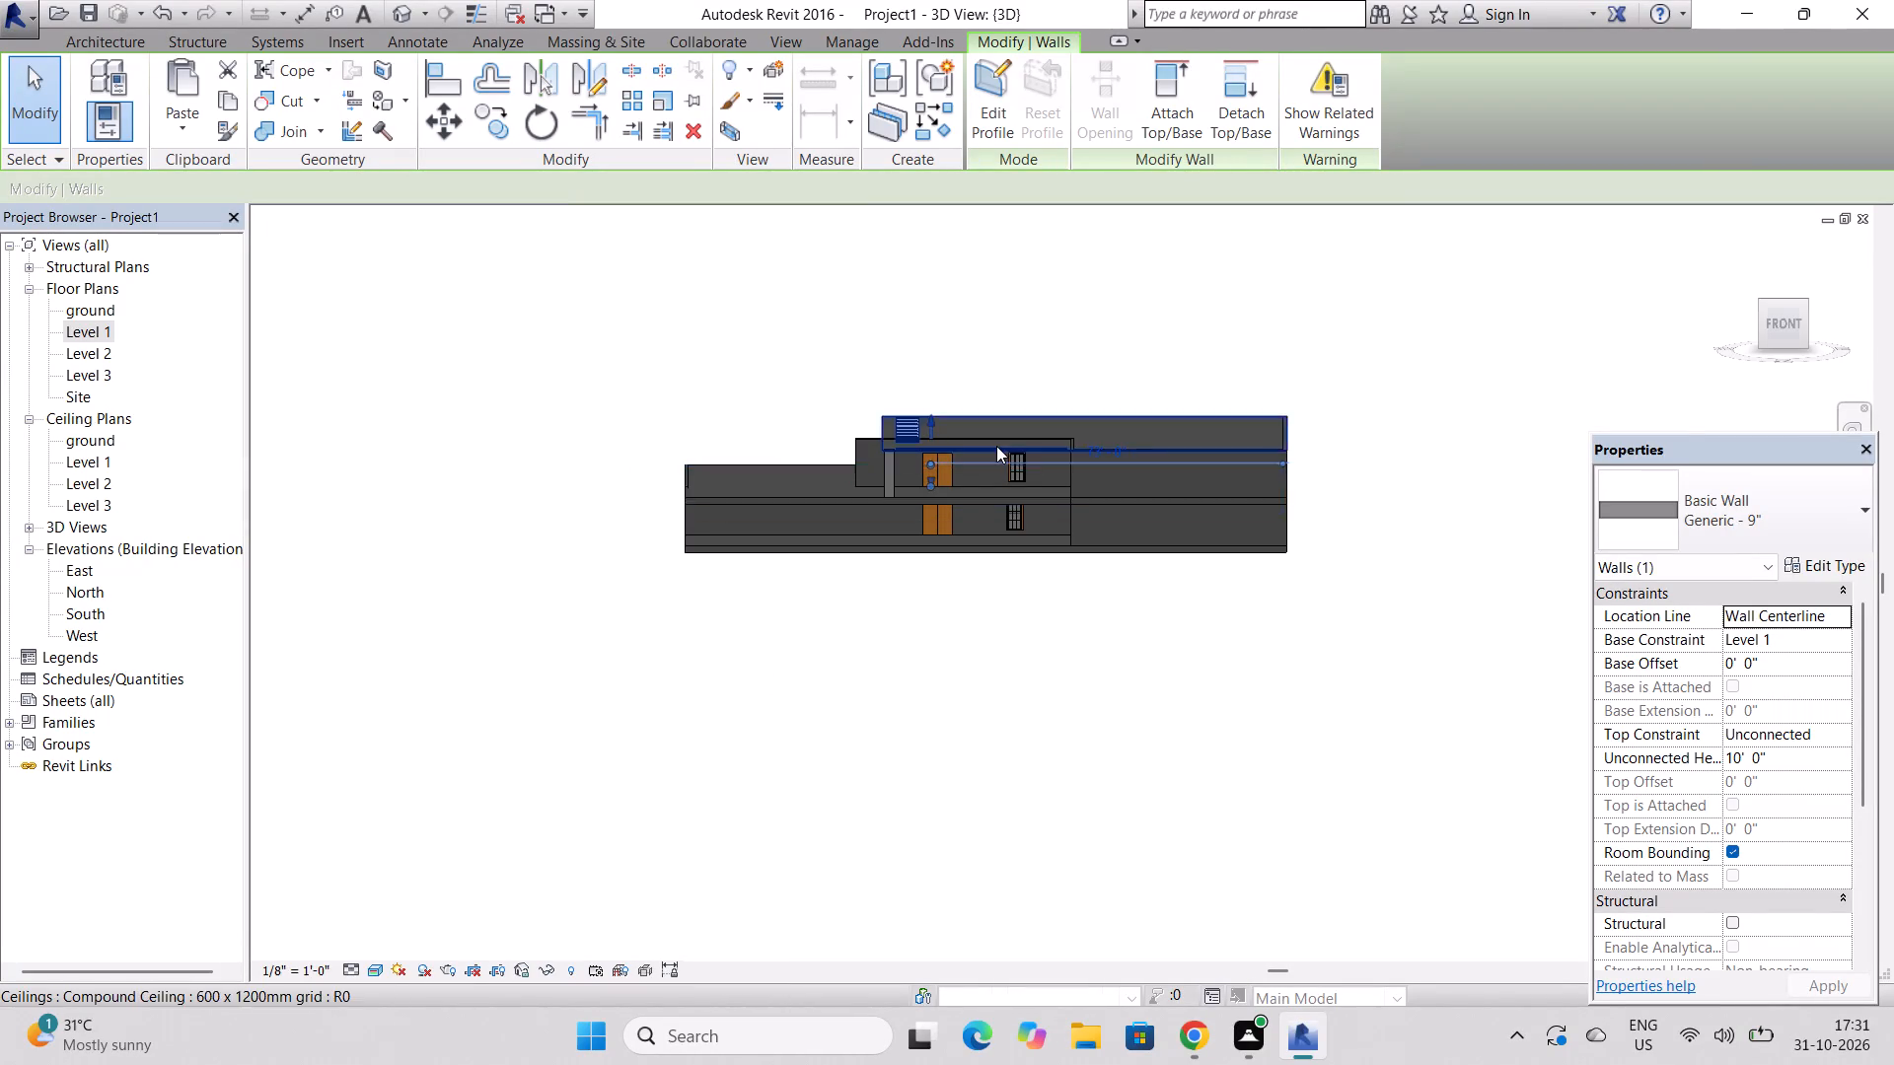
pyautogui.scroll(5, 996, 446)
pyautogui.click(687, 475)
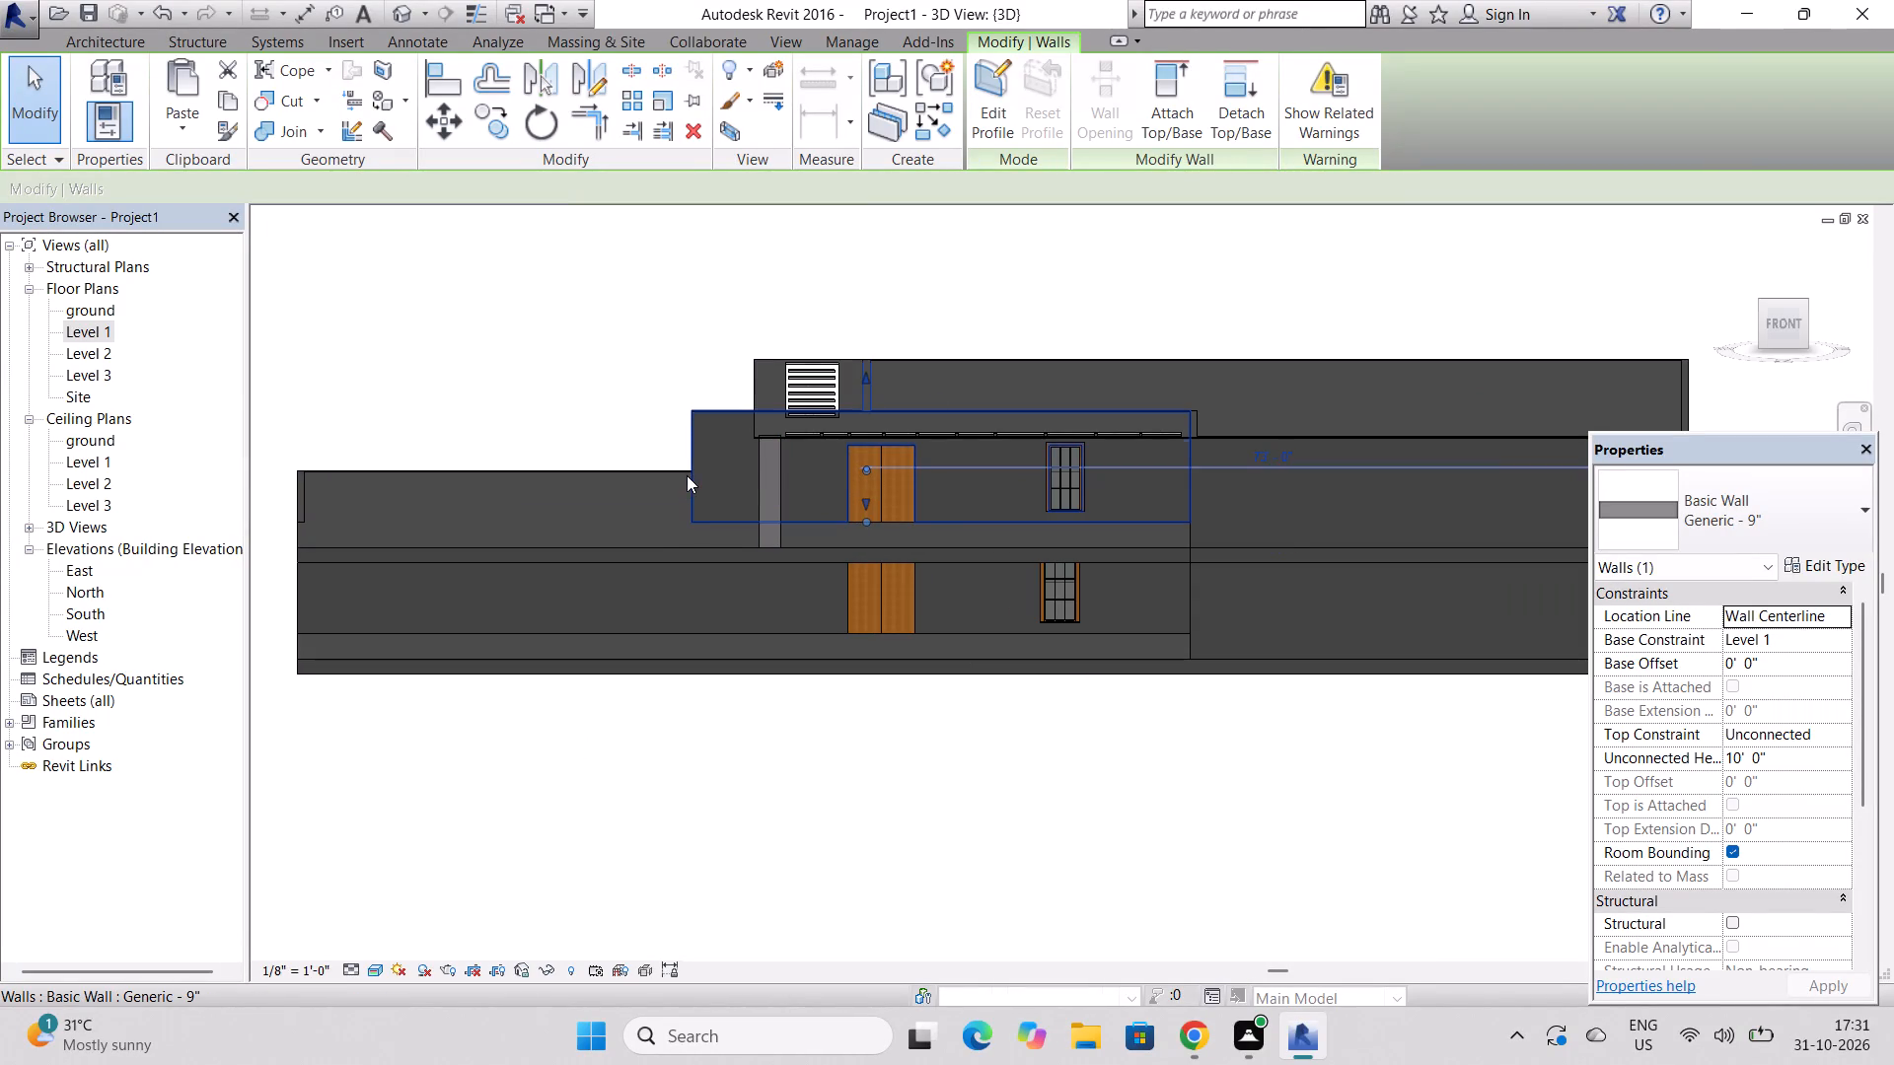
pyautogui.click(100, 327)
pyautogui.click(100, 327)
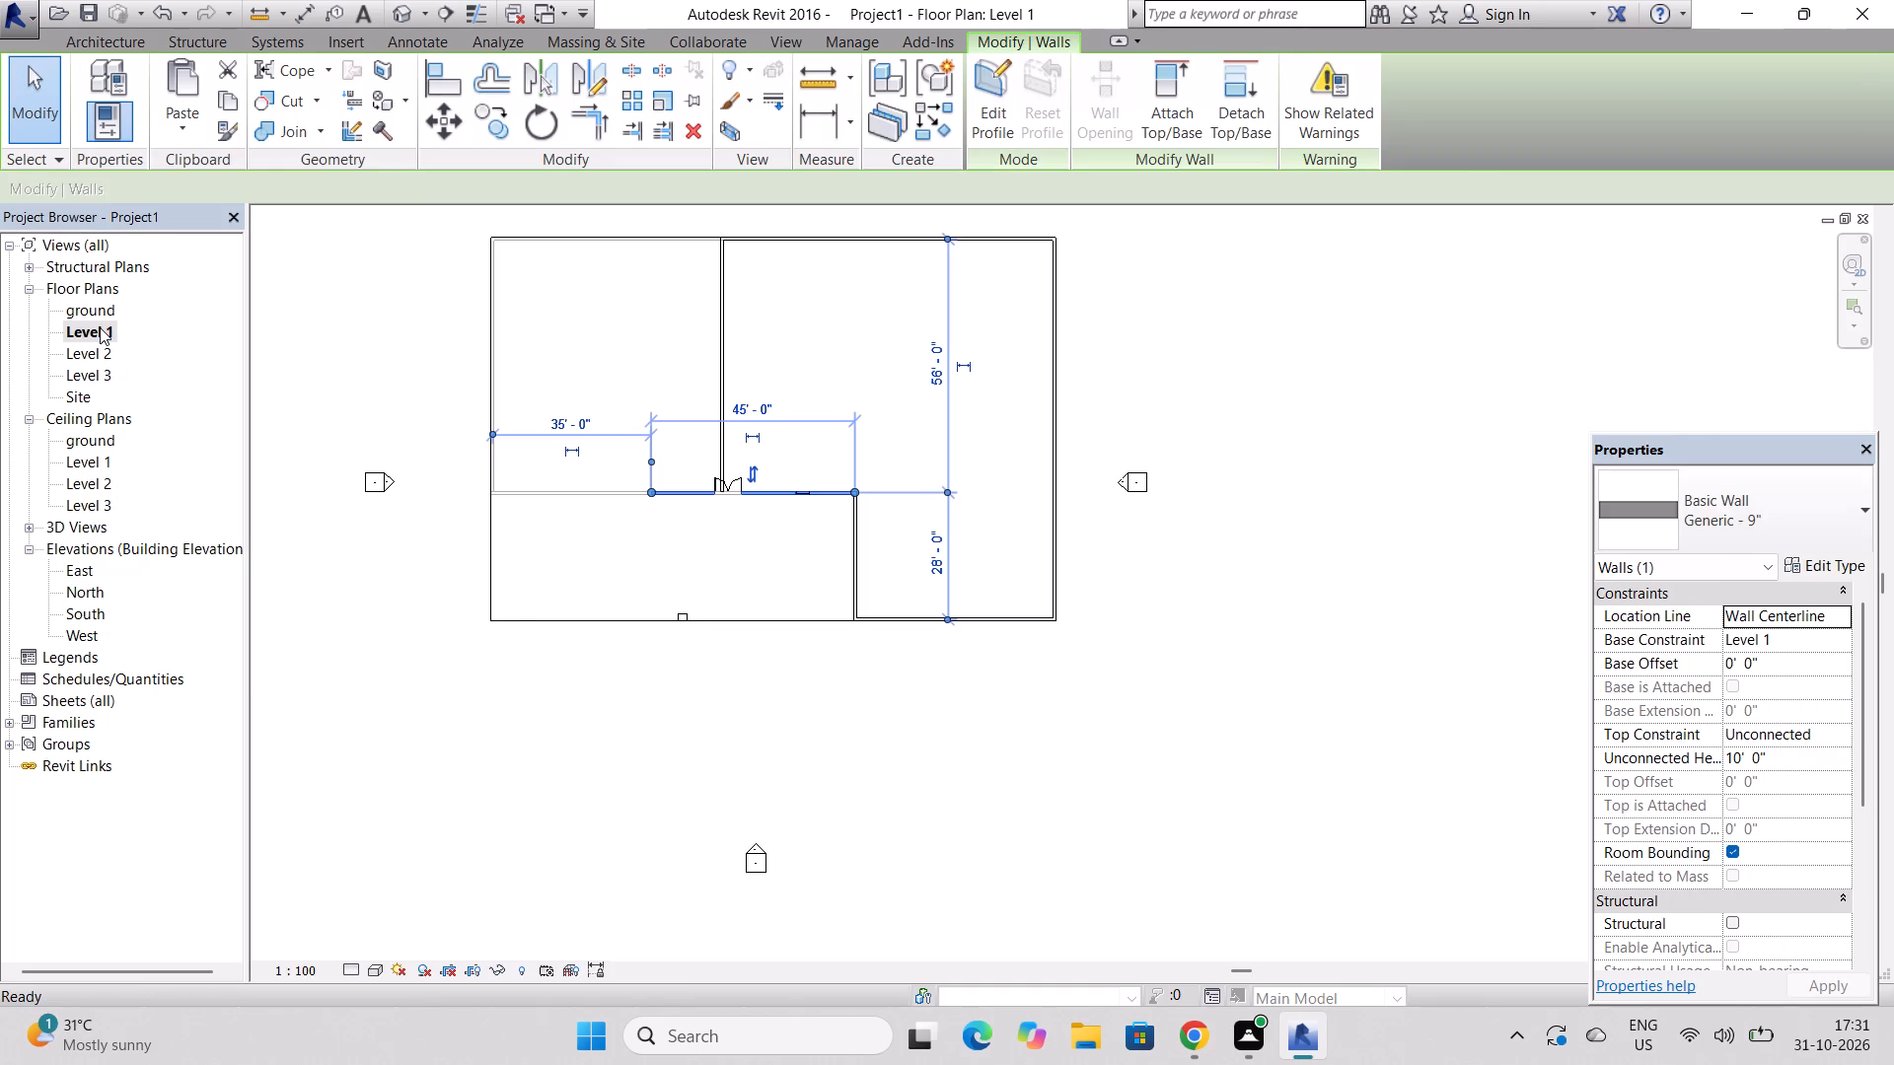
pyautogui.scroll(3, 767, 427)
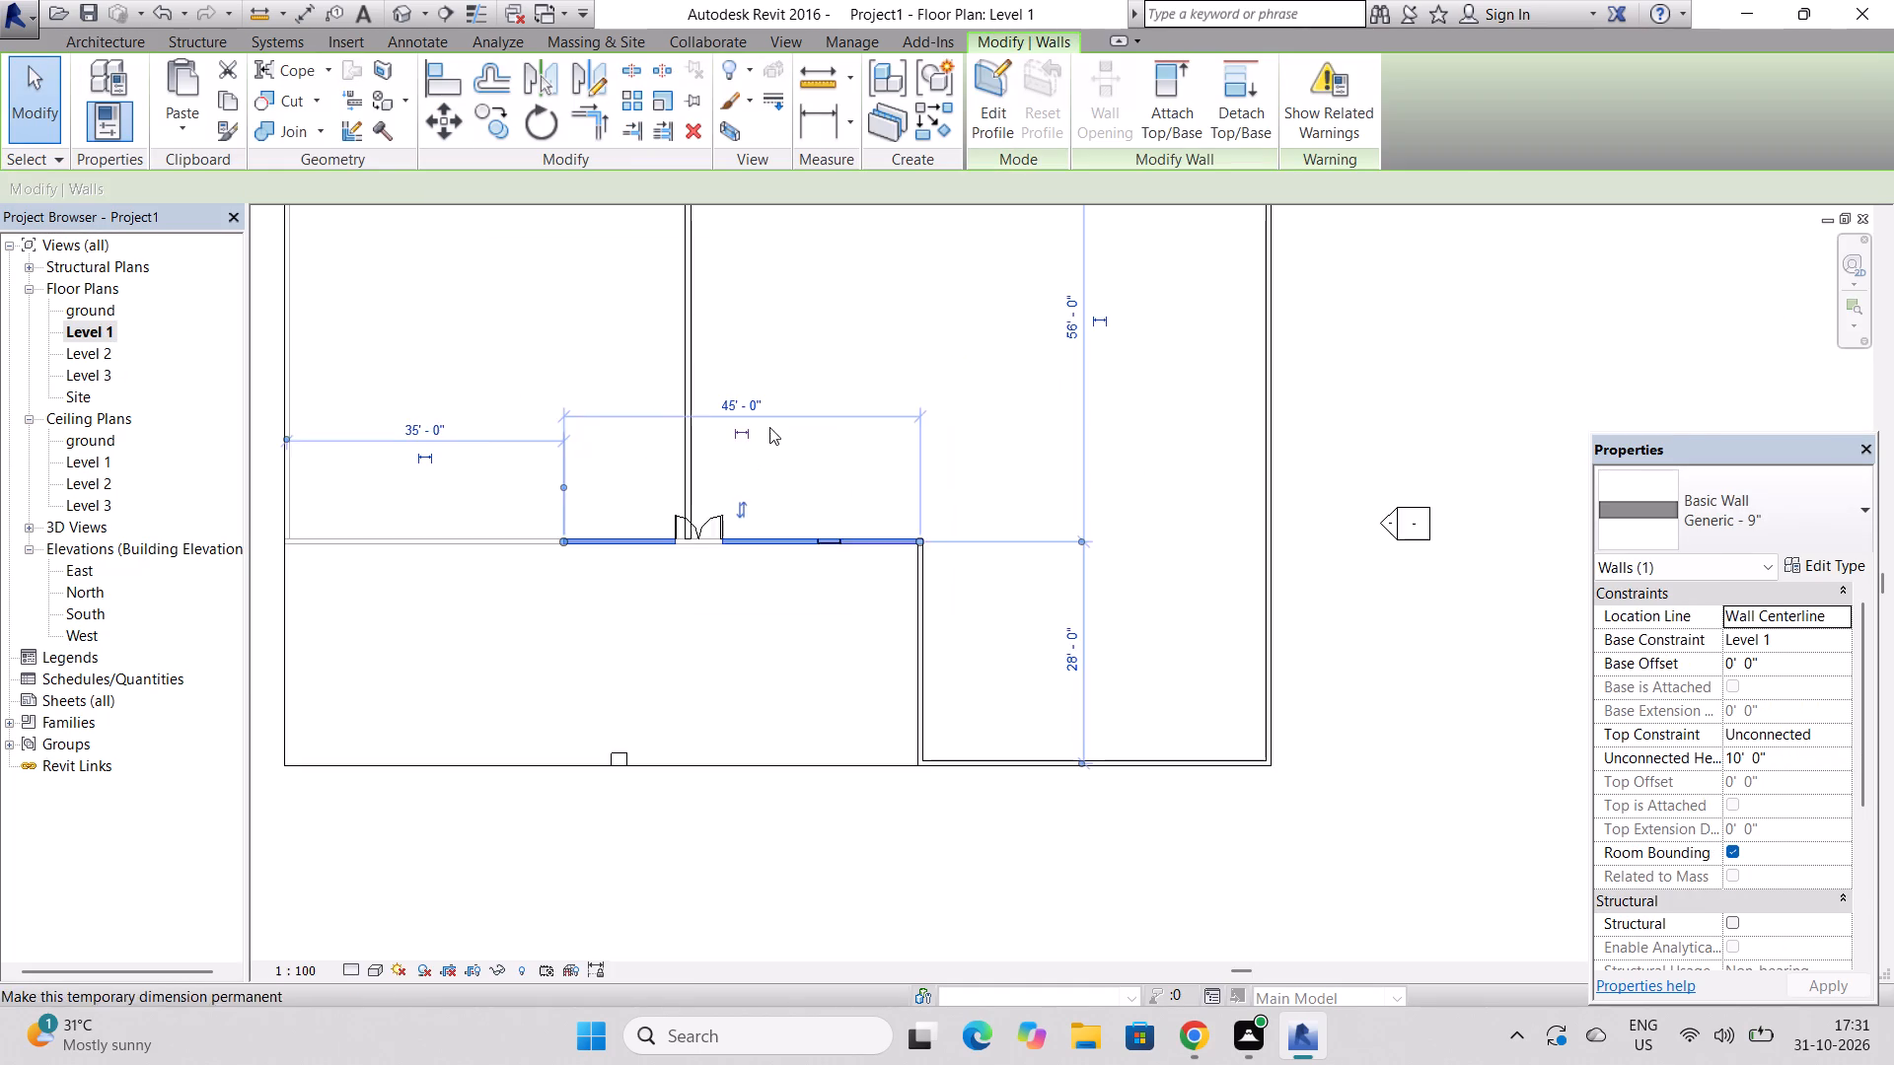
pyautogui.scroll(4, 769, 427)
pyautogui.click(652, 479)
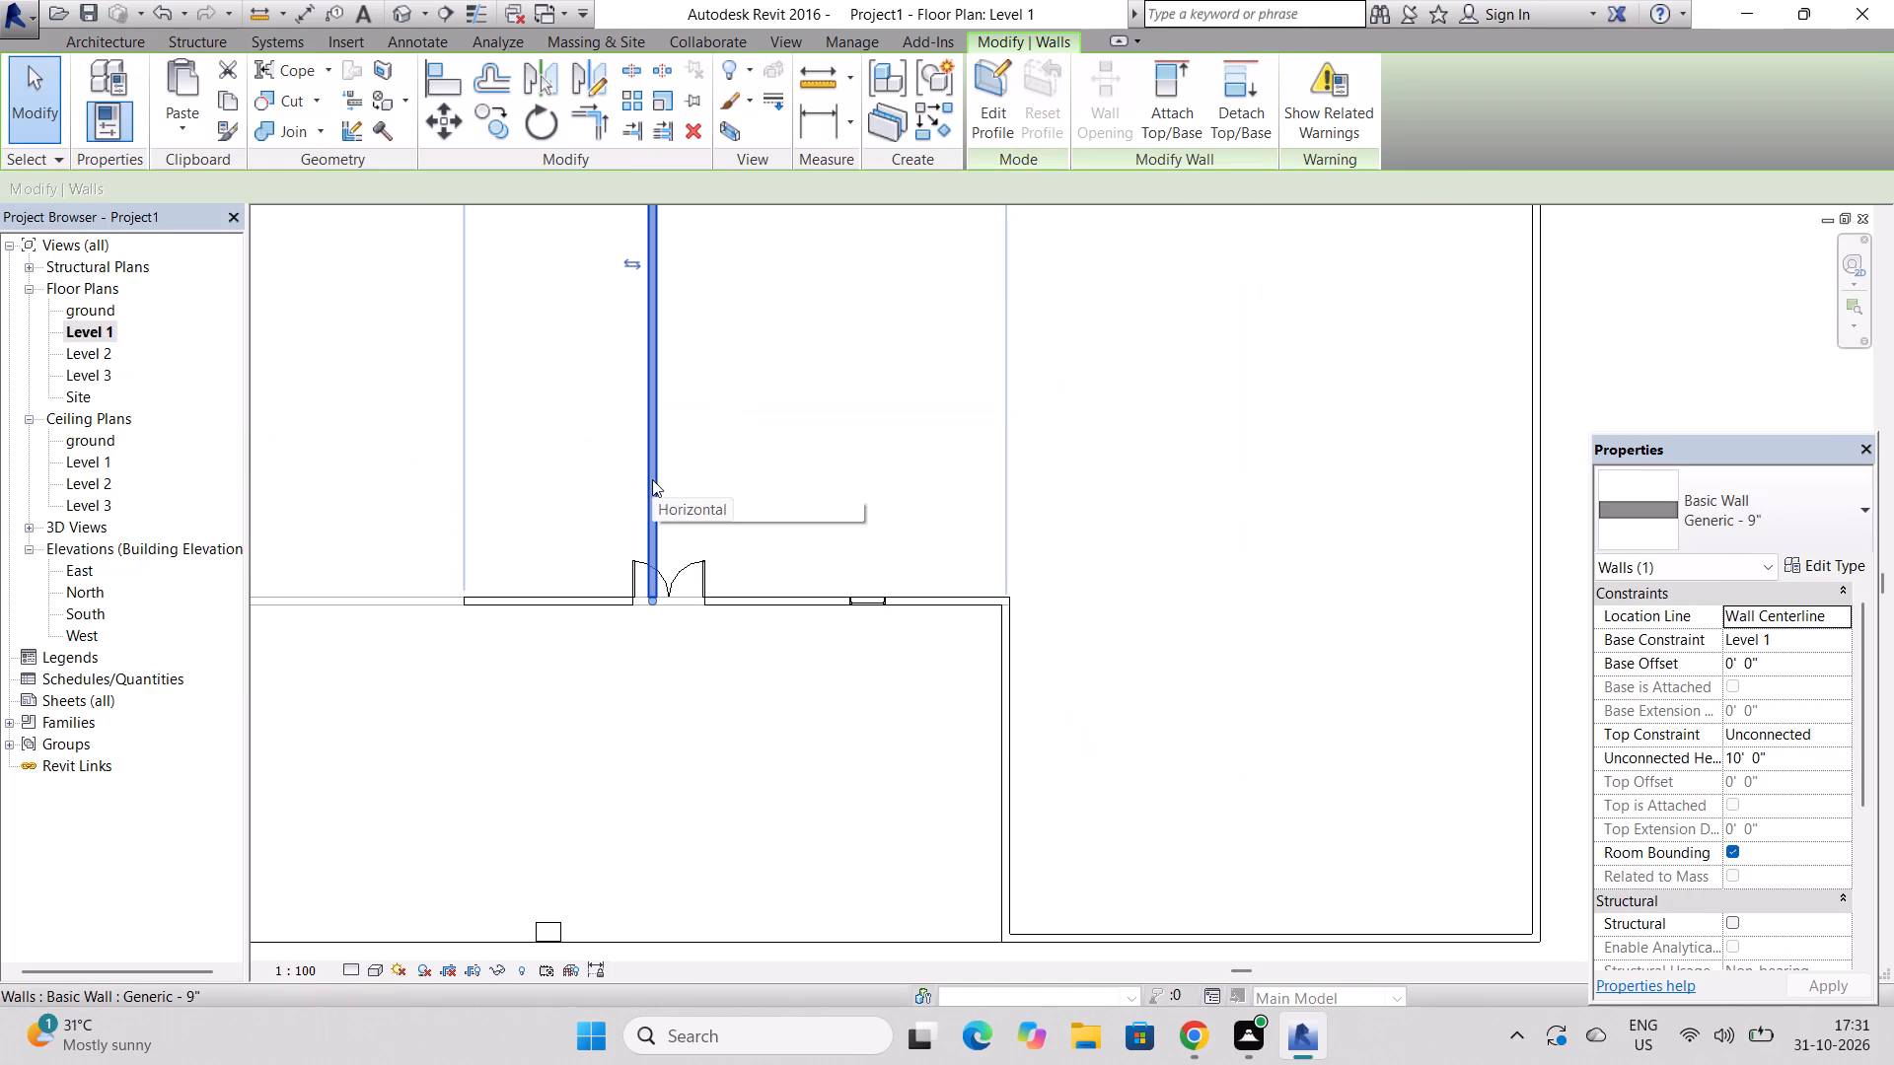
pyautogui.moveTo(651, 470); pyautogui.dragTo(591, 469)
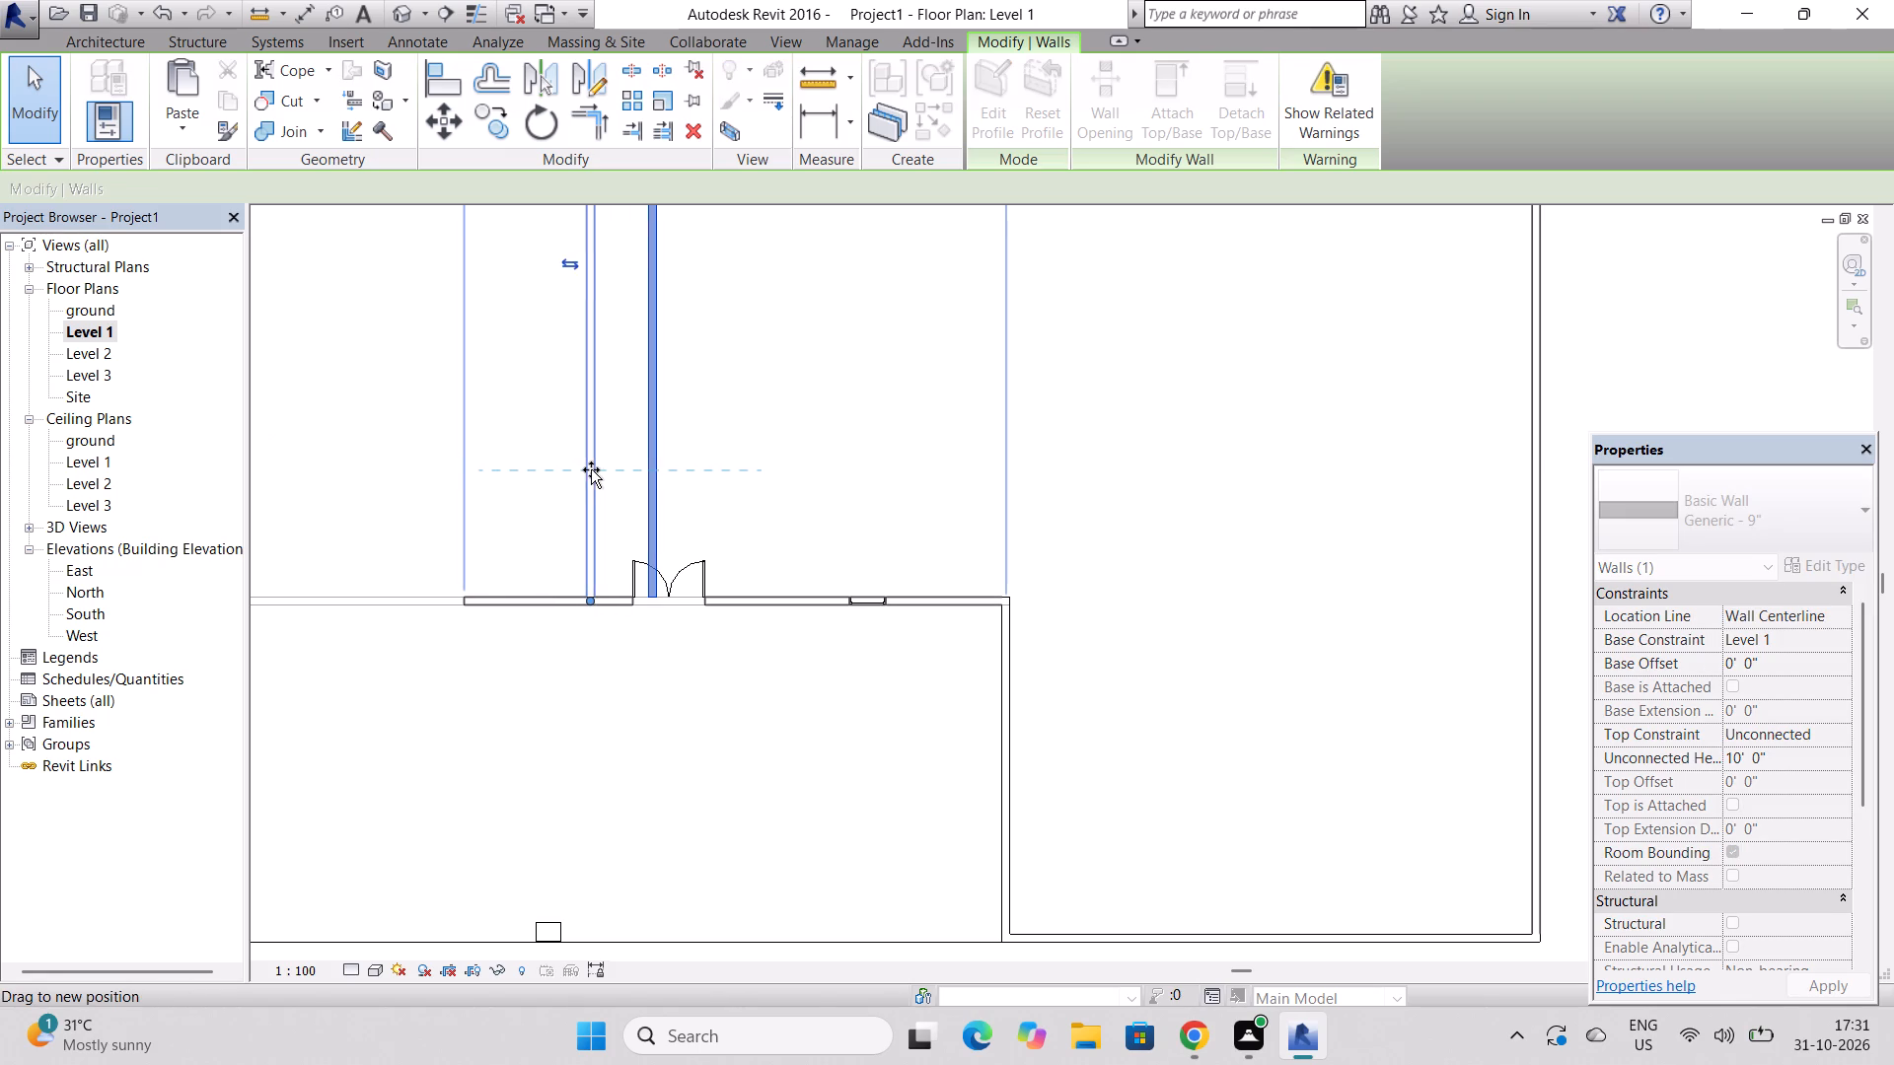
pyautogui.moveTo(591, 469); pyautogui.dragTo(608, 469)
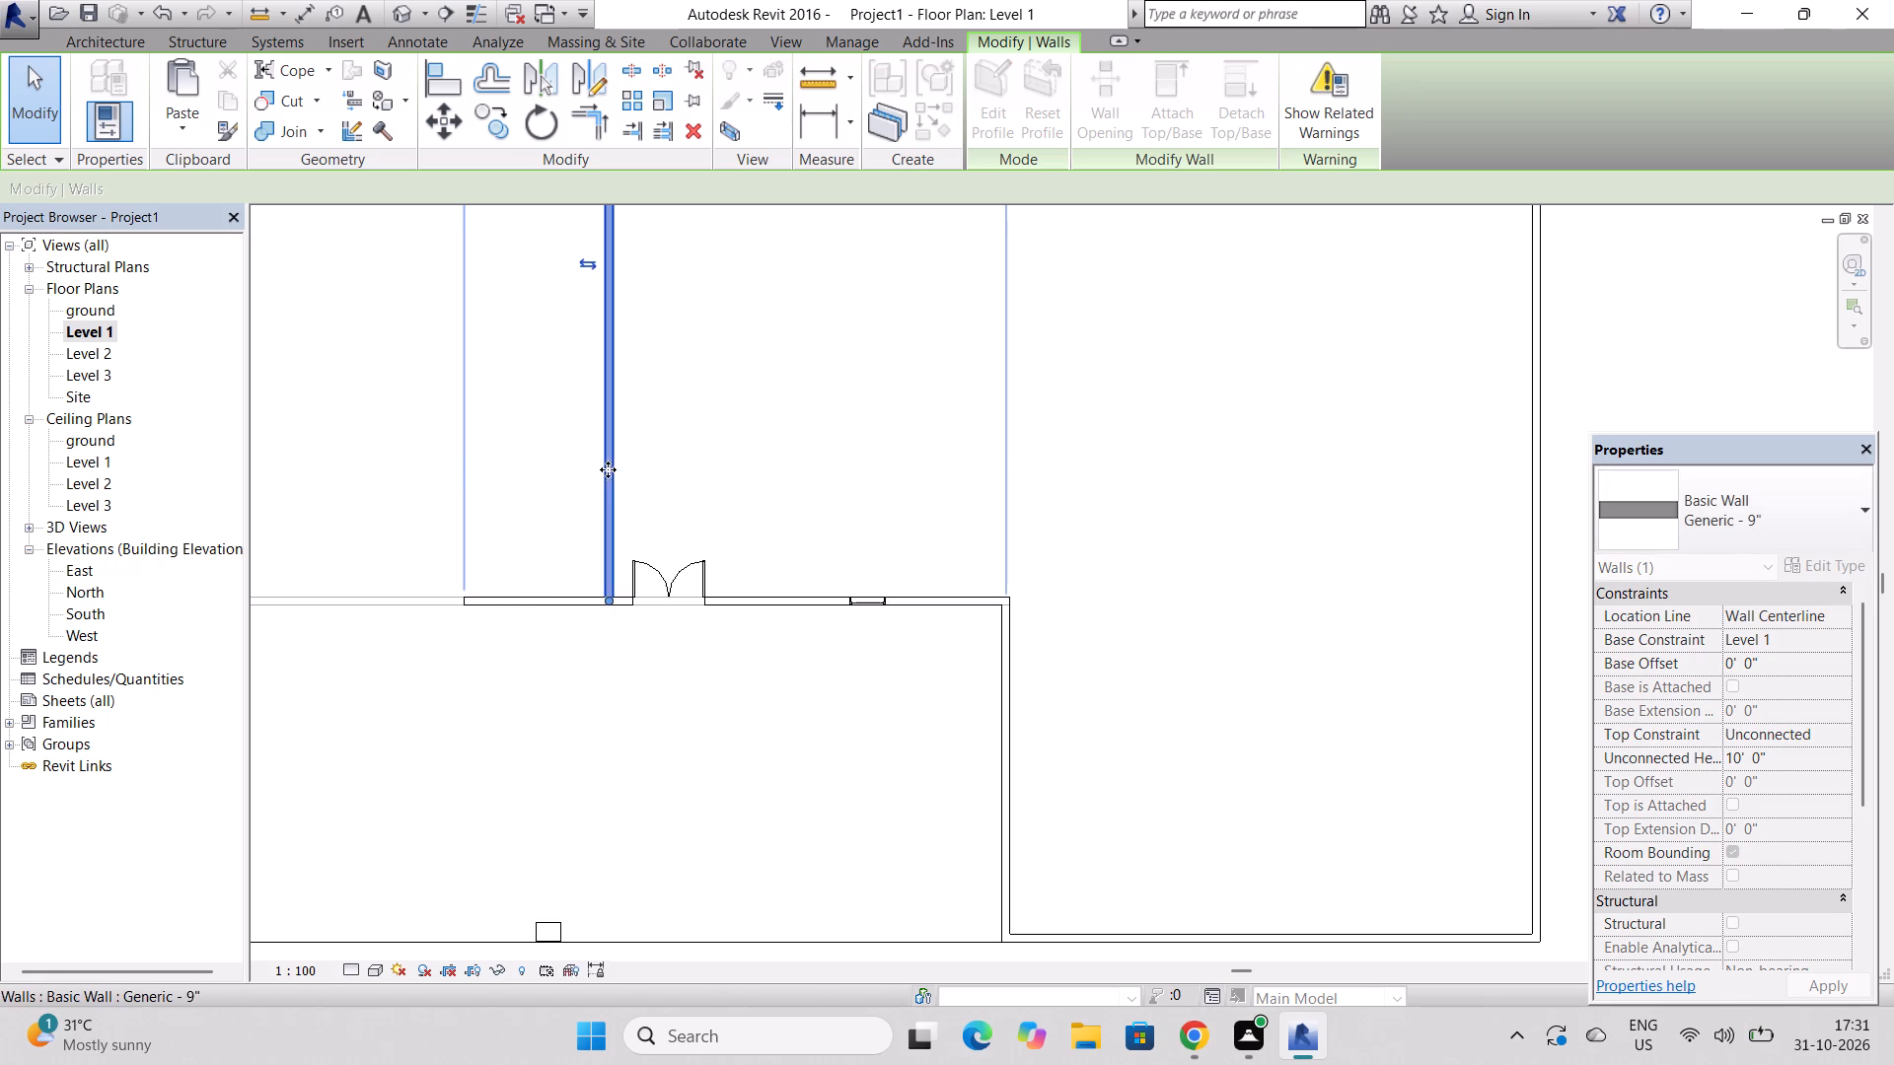
# Shorten the Level 1 double-door wall from its west end so it meets the south end of the moved west wall.
pyautogui.click(523, 596)
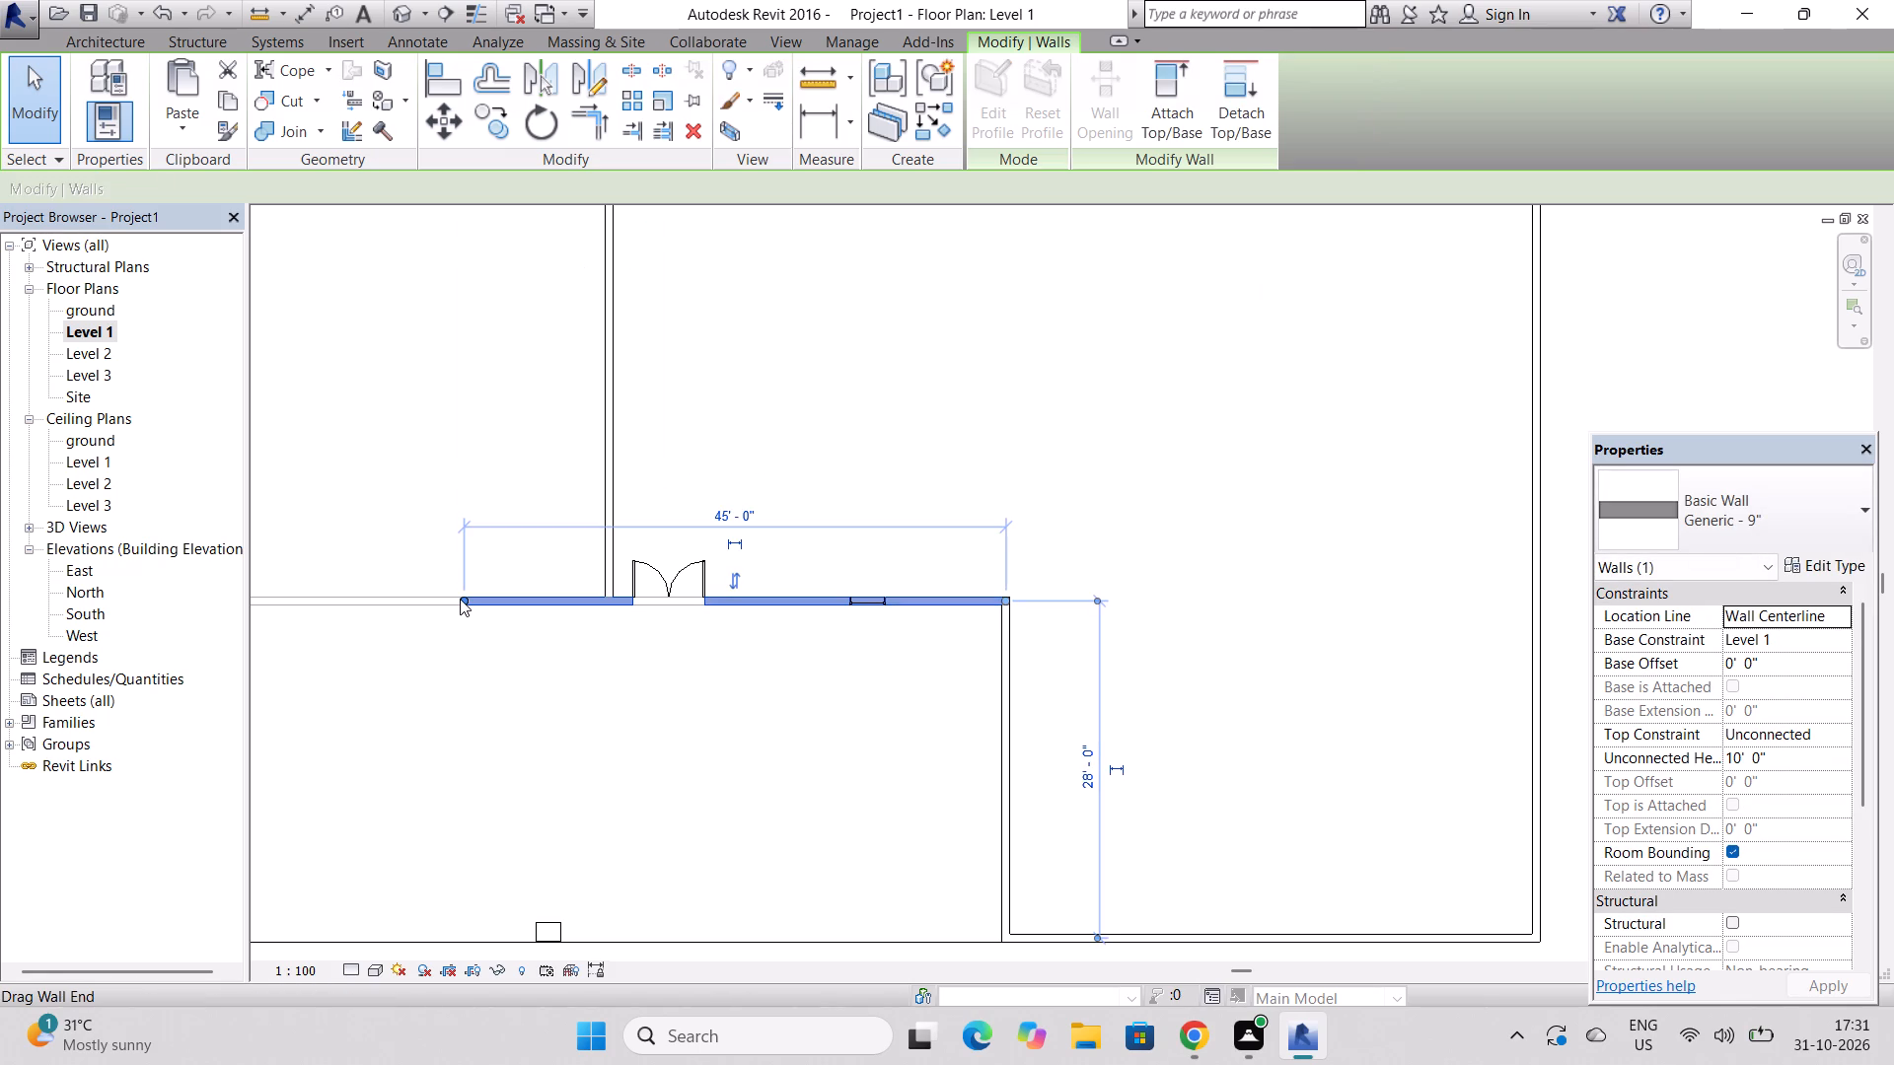
pyautogui.moveTo(461, 599); pyautogui.dragTo(621, 602)
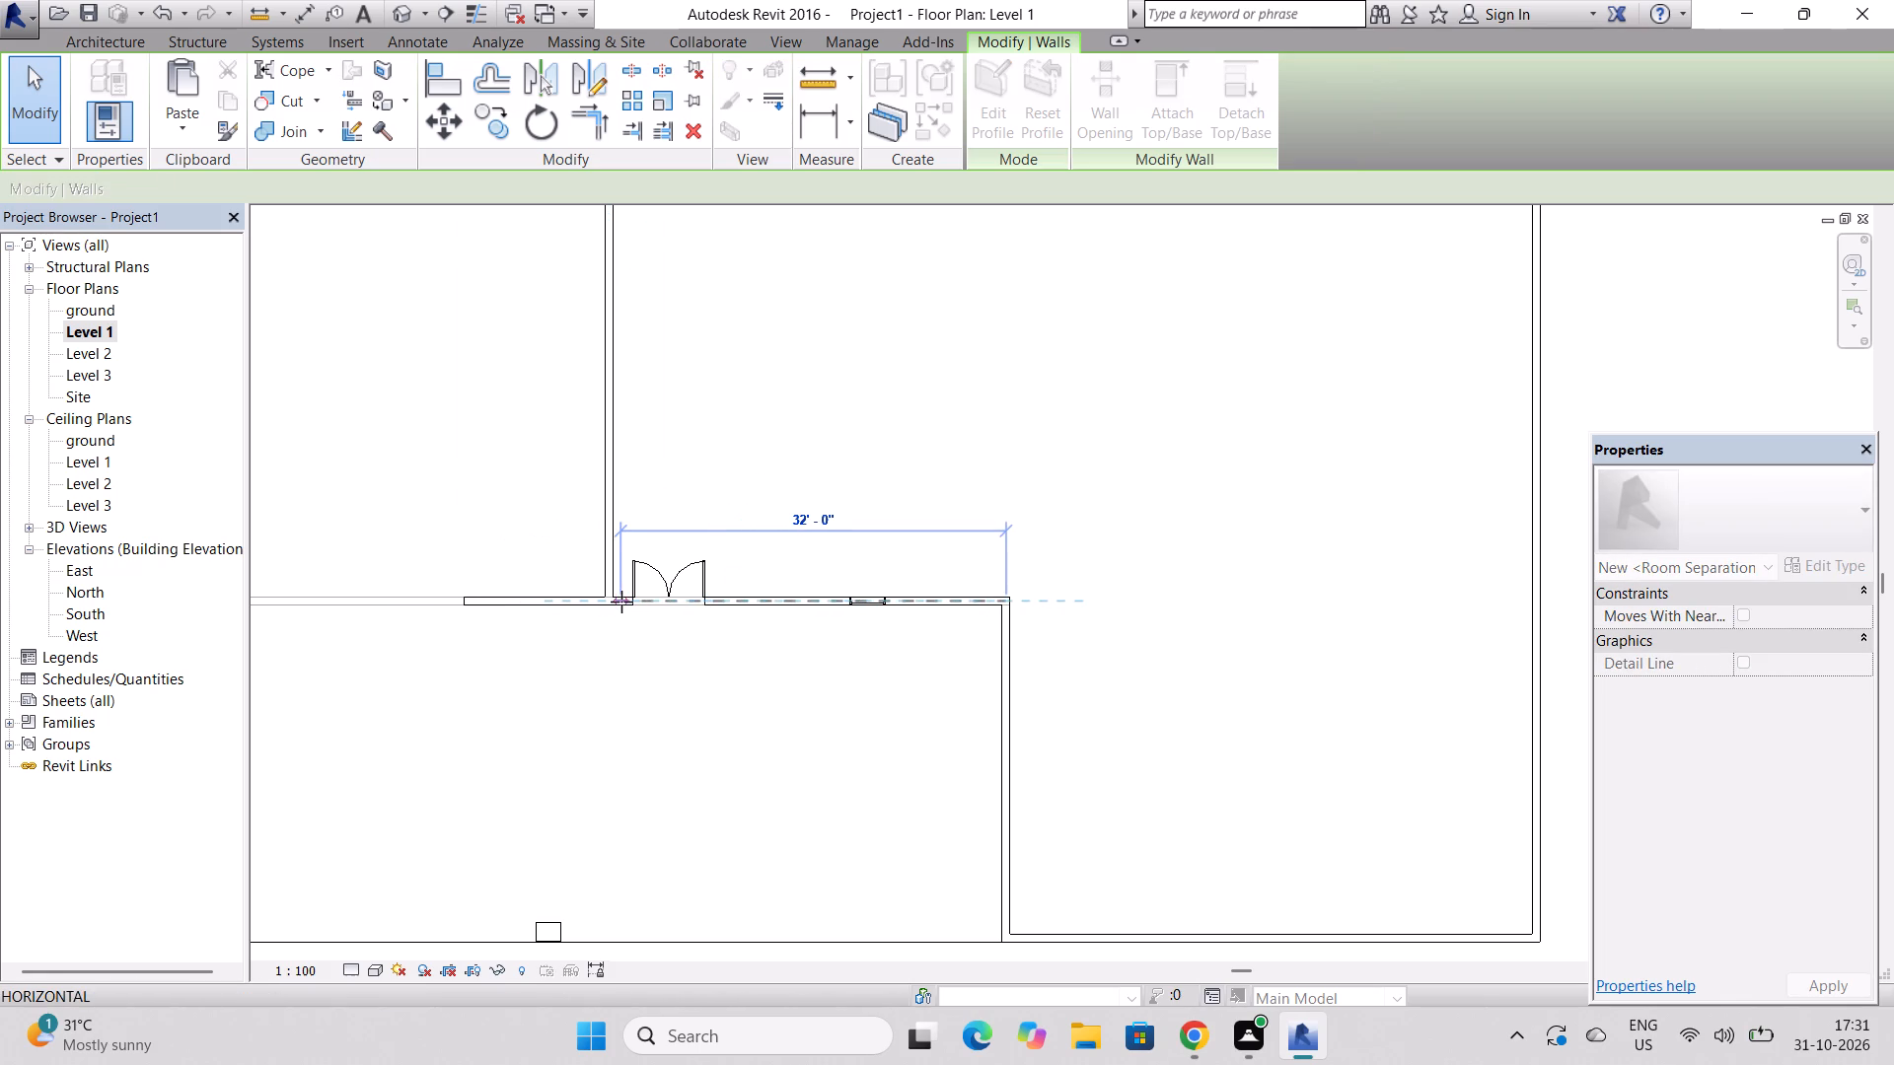
pyautogui.moveTo(621, 602); pyautogui.dragTo(611, 602)
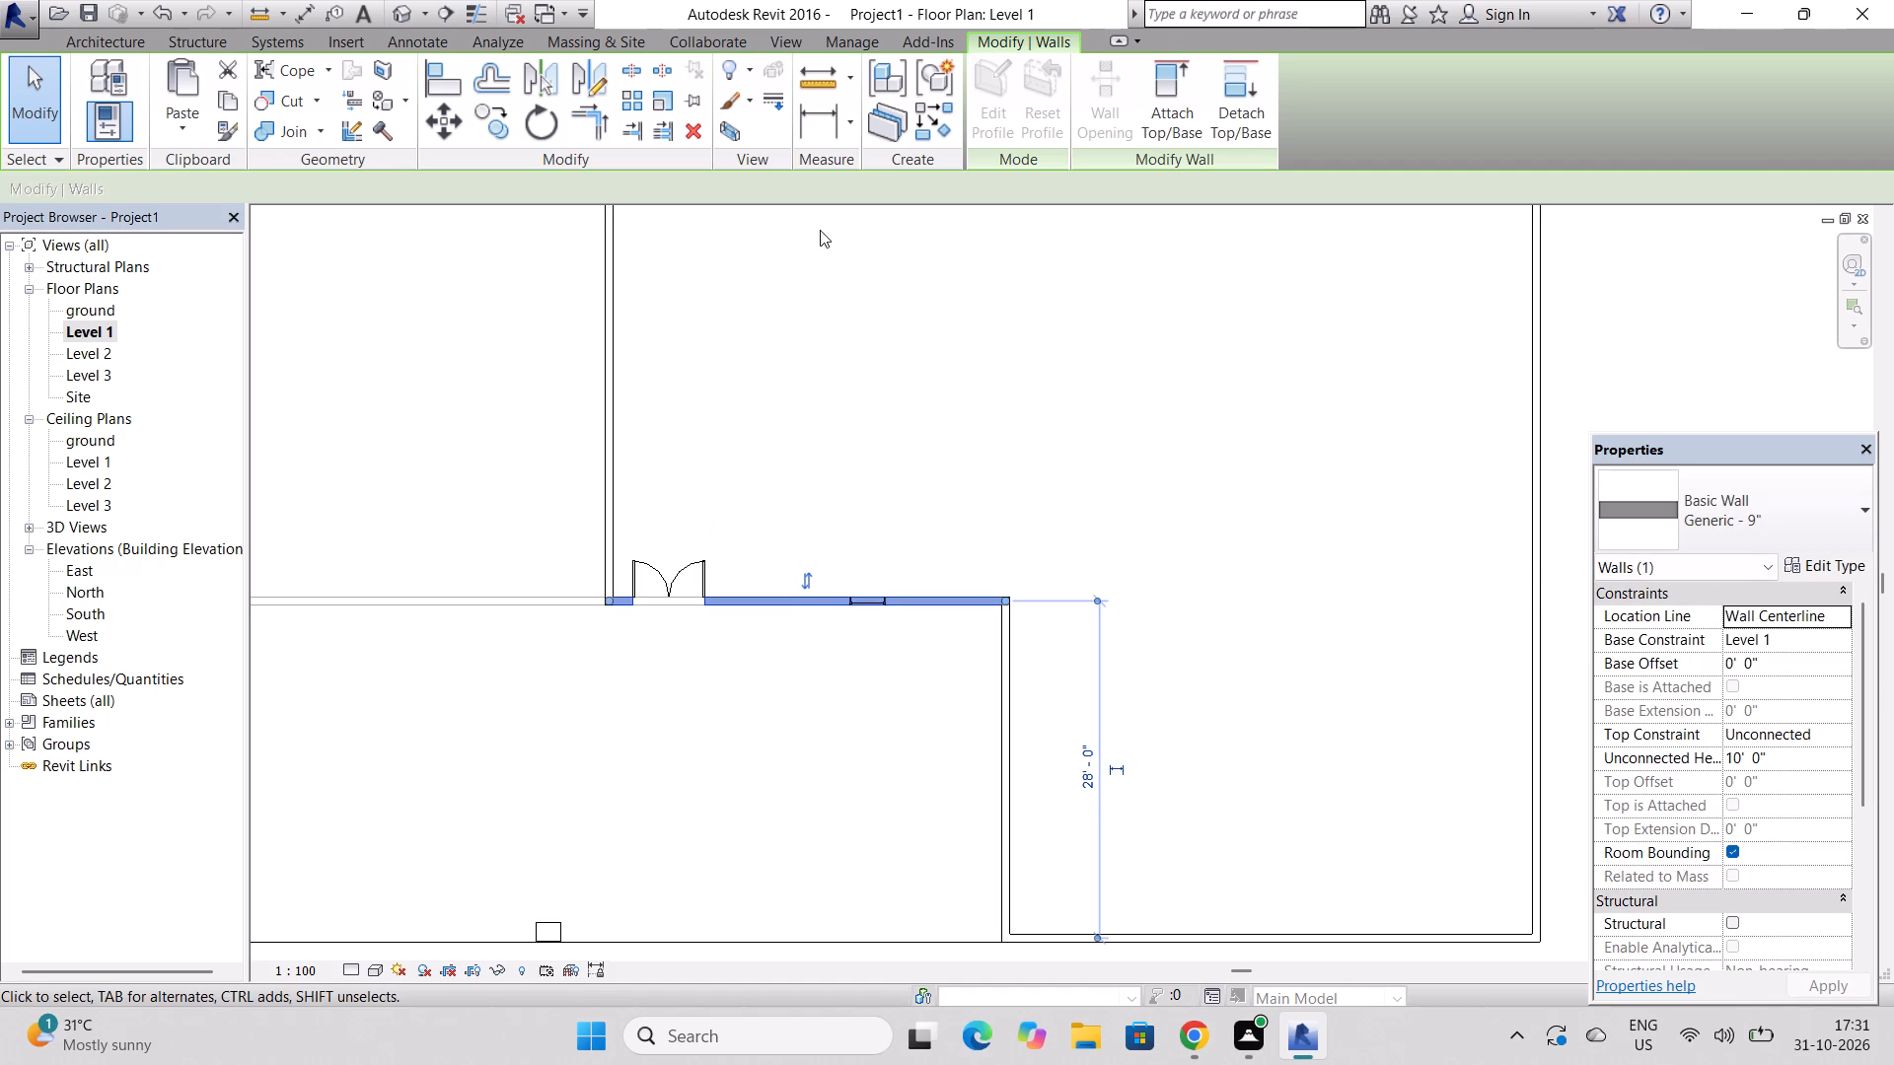
# In the 3D view, shift the Level 1 west wall slightly east to line up with the long divided ceiling opening's east edge.
pyautogui.click(410, 7)
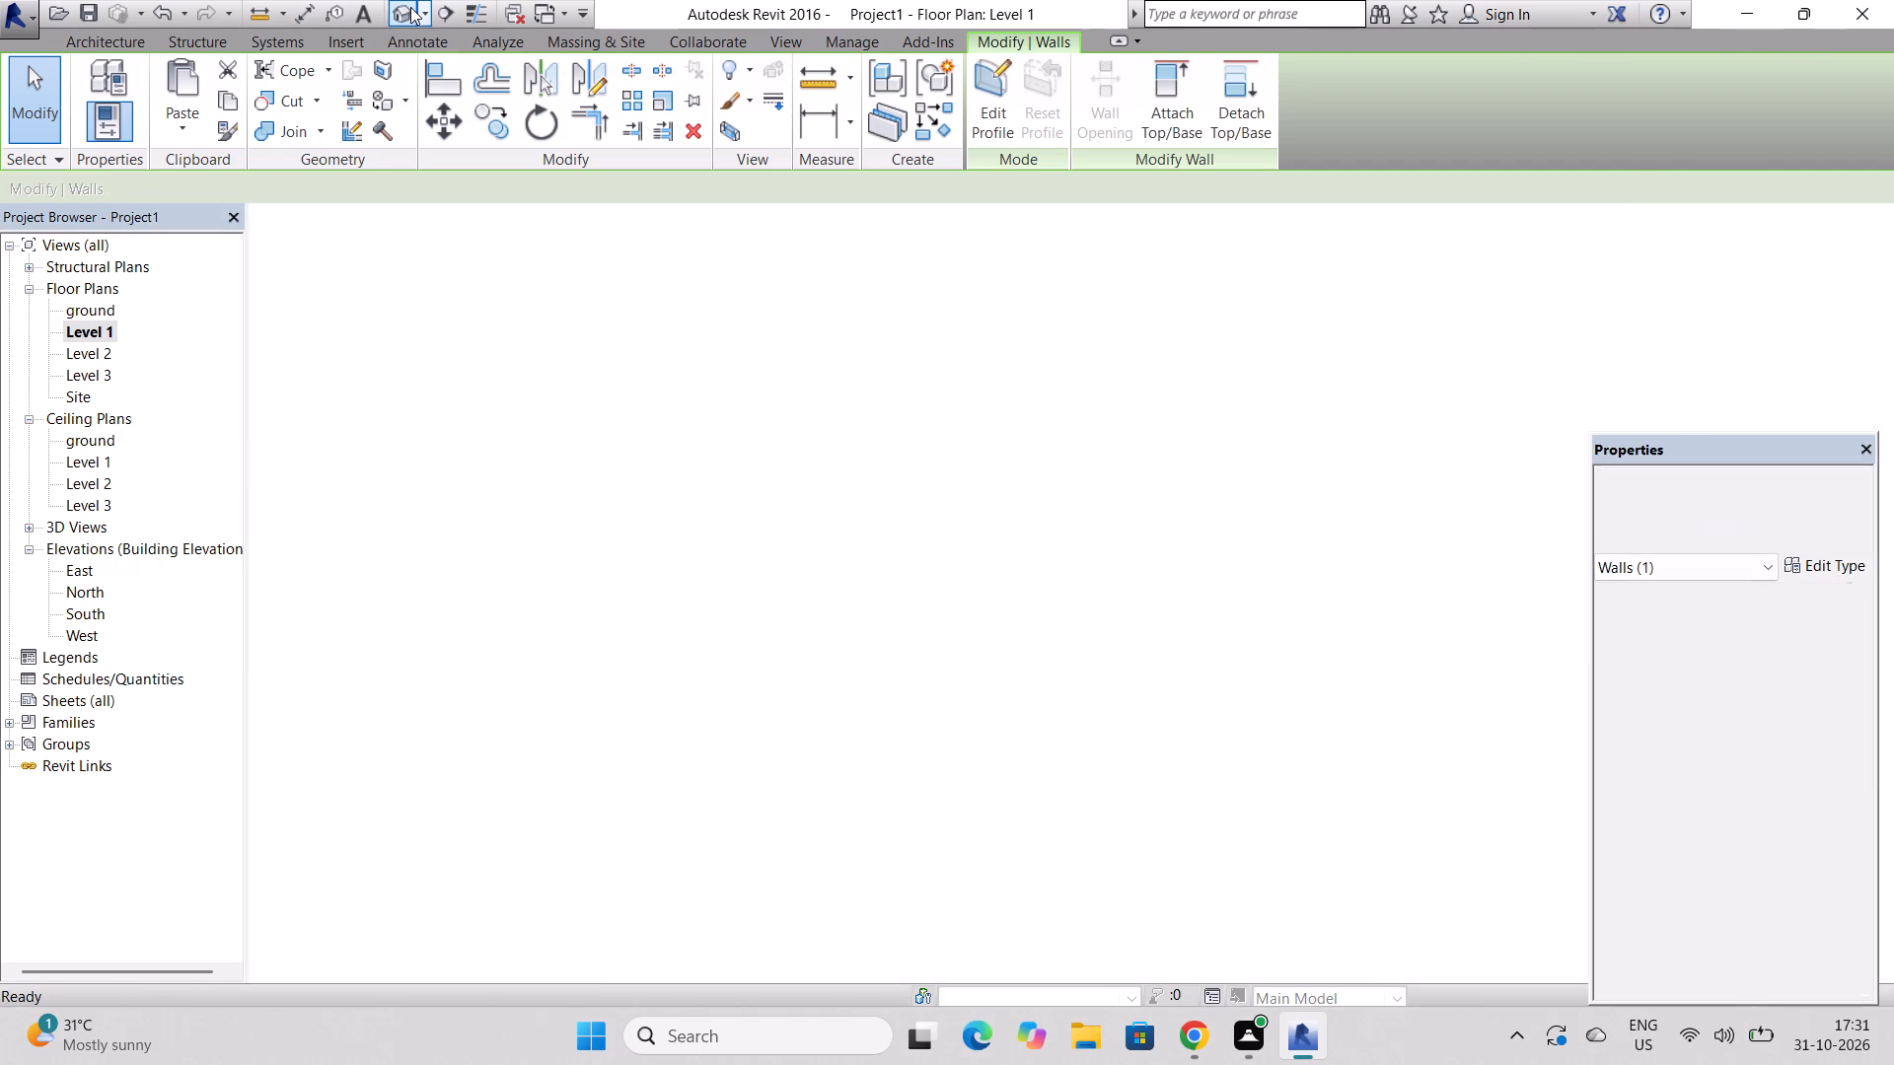
pyautogui.scroll(2, 880, 474)
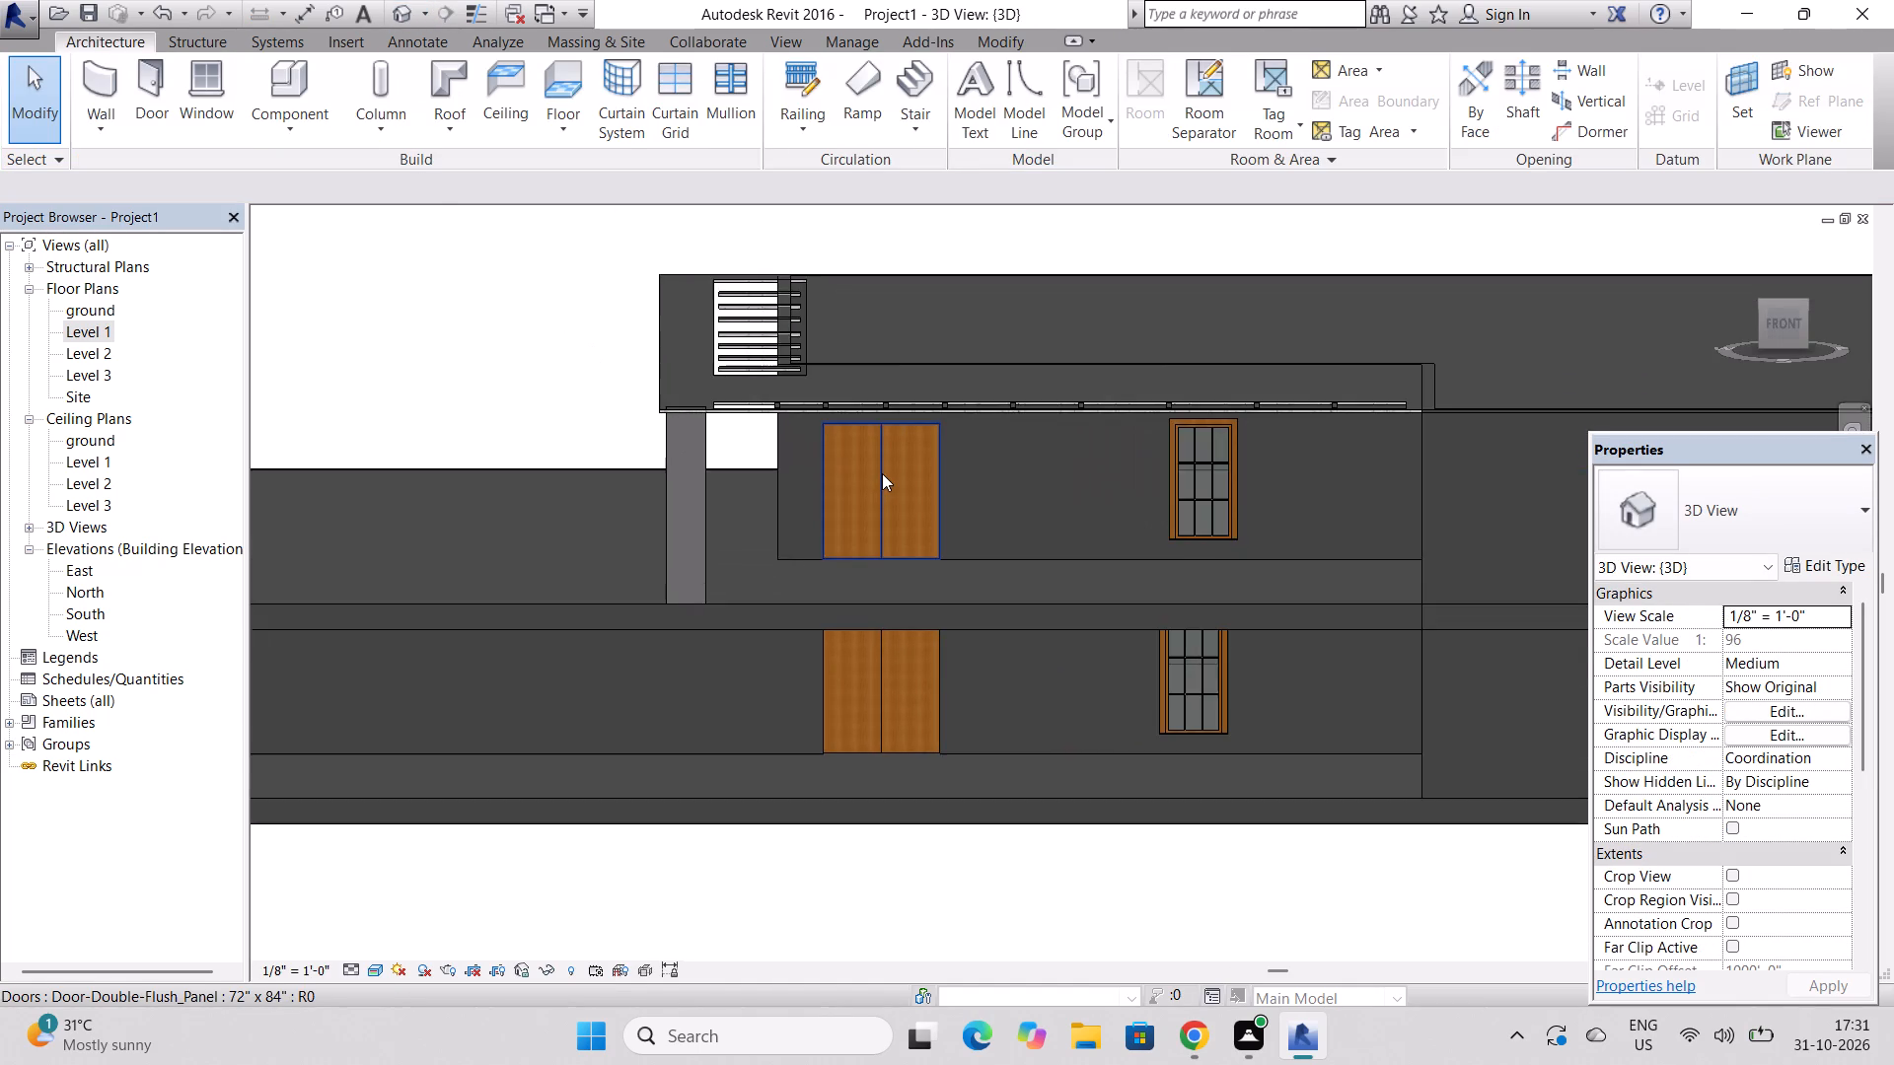
pyautogui.scroll(3, 882, 473)
pyautogui.scroll(-3, 645, 620)
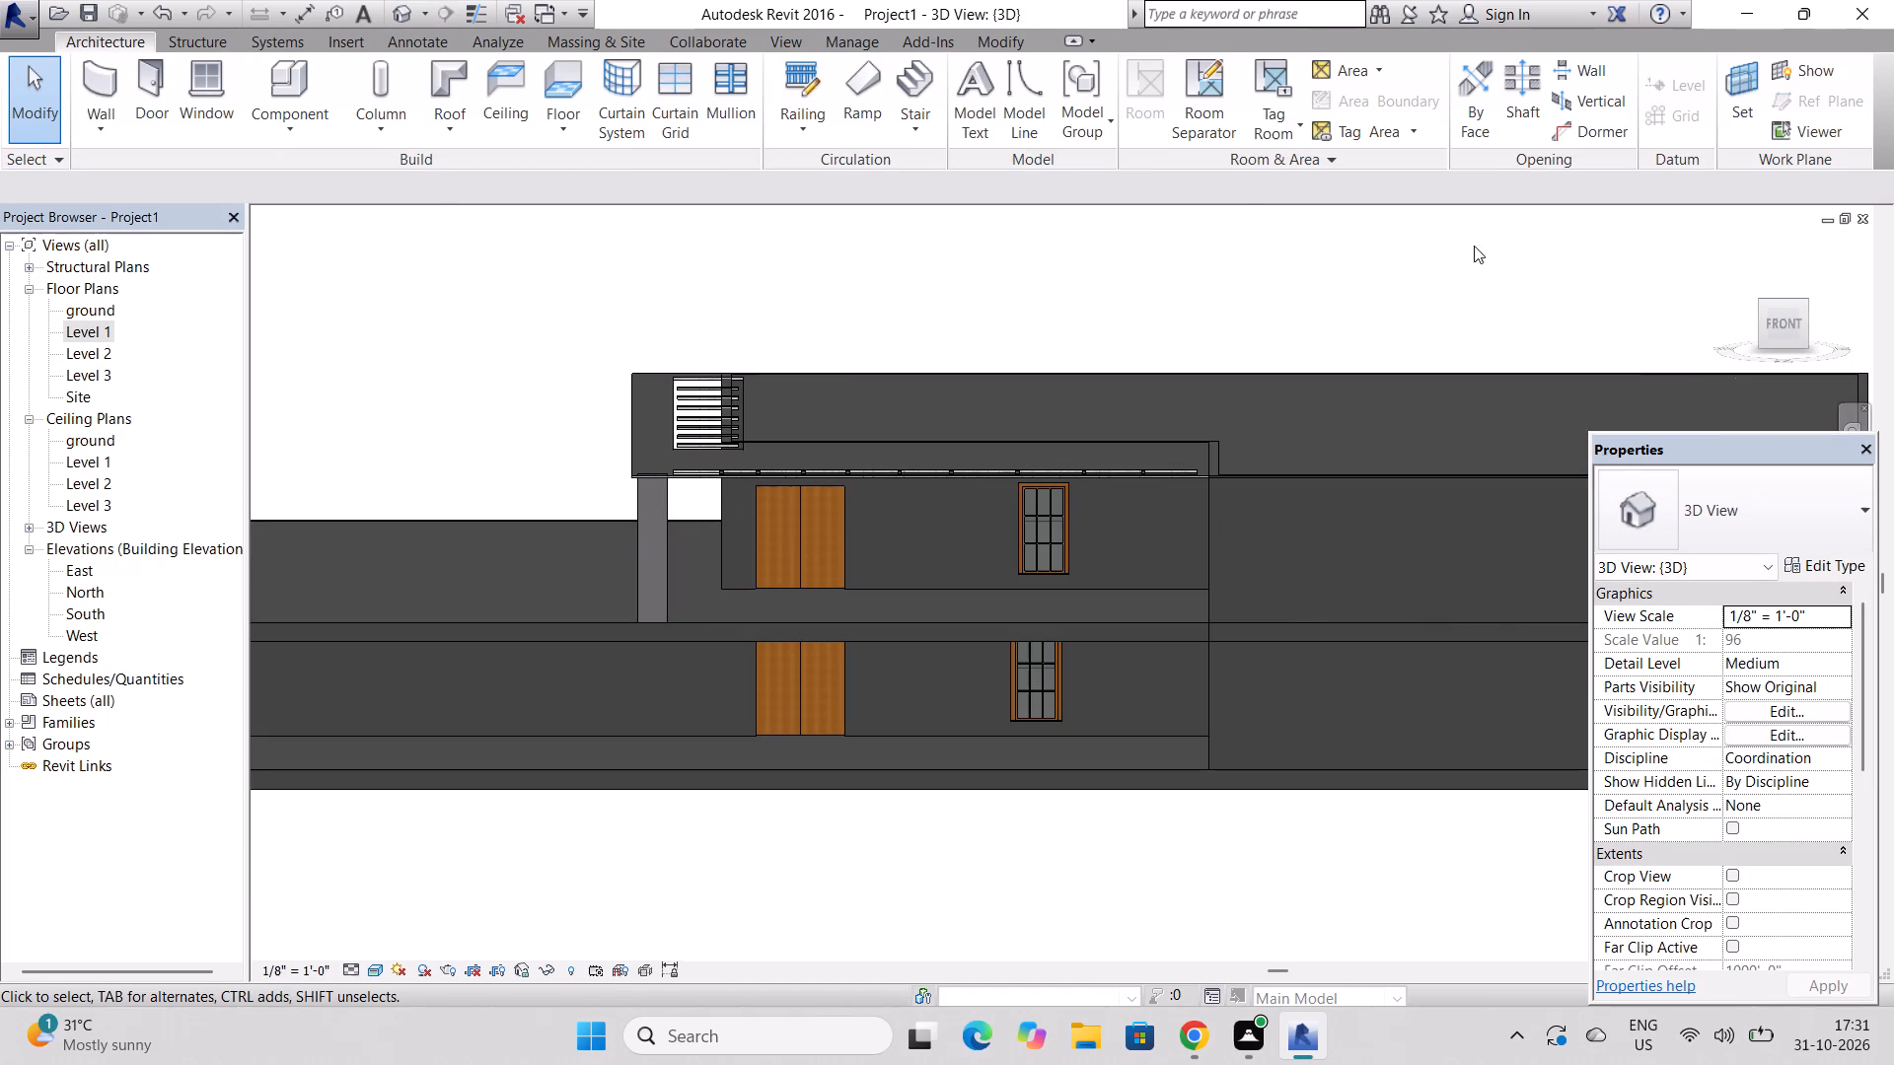
pyautogui.moveTo(1763, 307); pyautogui.dragTo(1754, 374)
pyautogui.scroll(4, 723, 671)
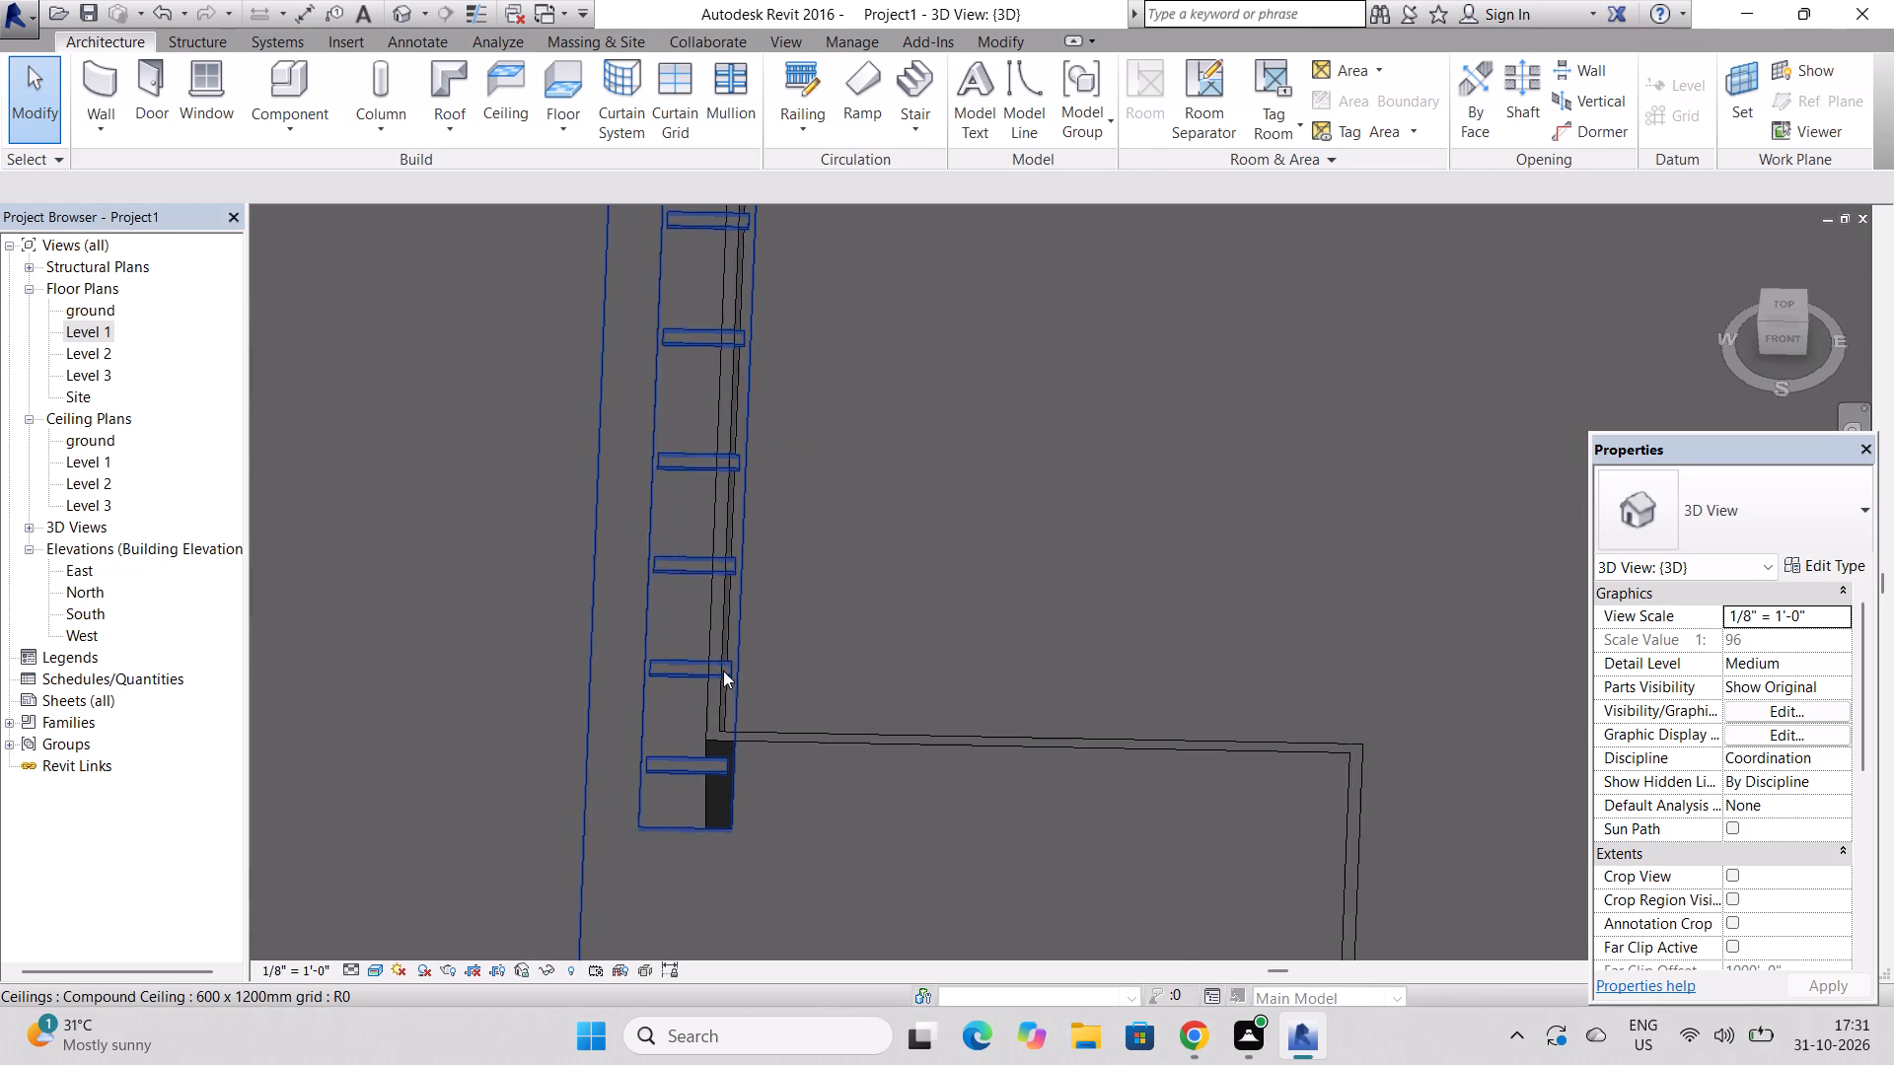
pyautogui.moveTo(704, 705); pyautogui.dragTo(768, 710)
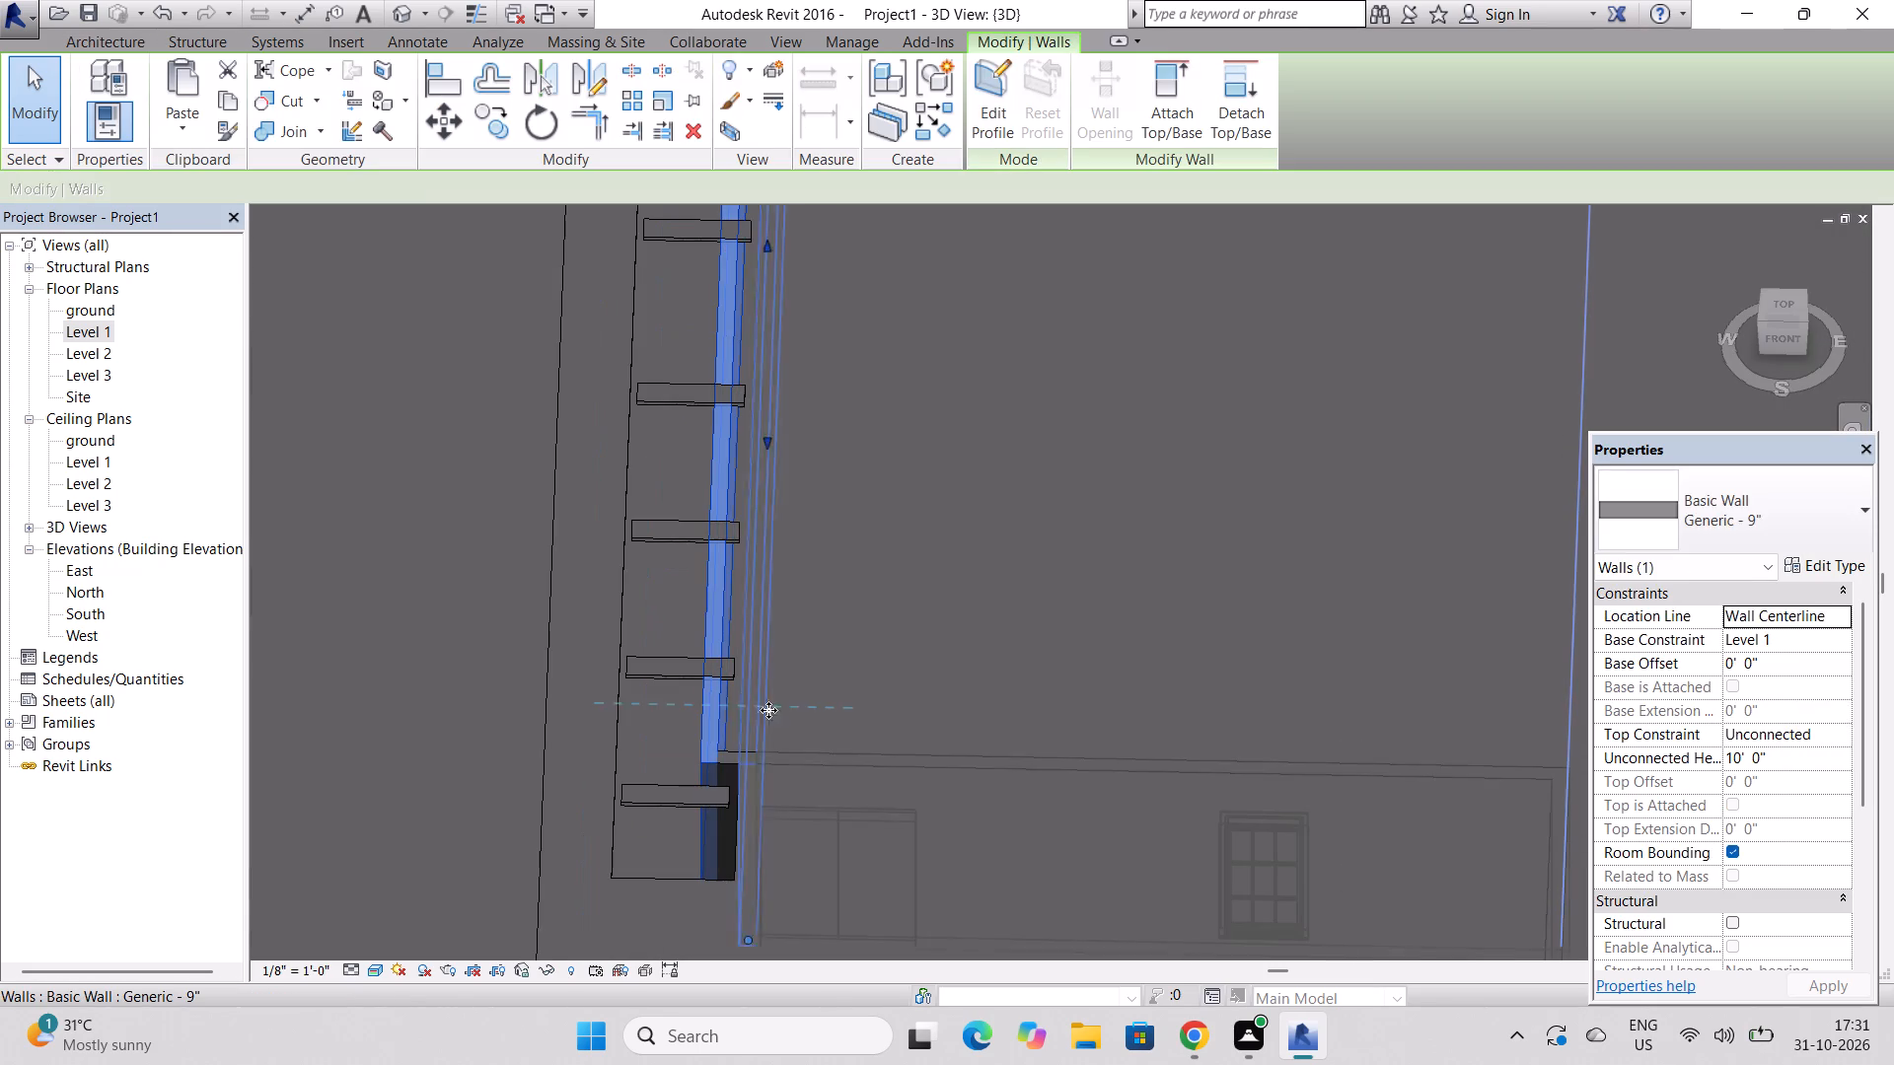
pyautogui.moveTo(768, 710); pyautogui.dragTo(746, 717)
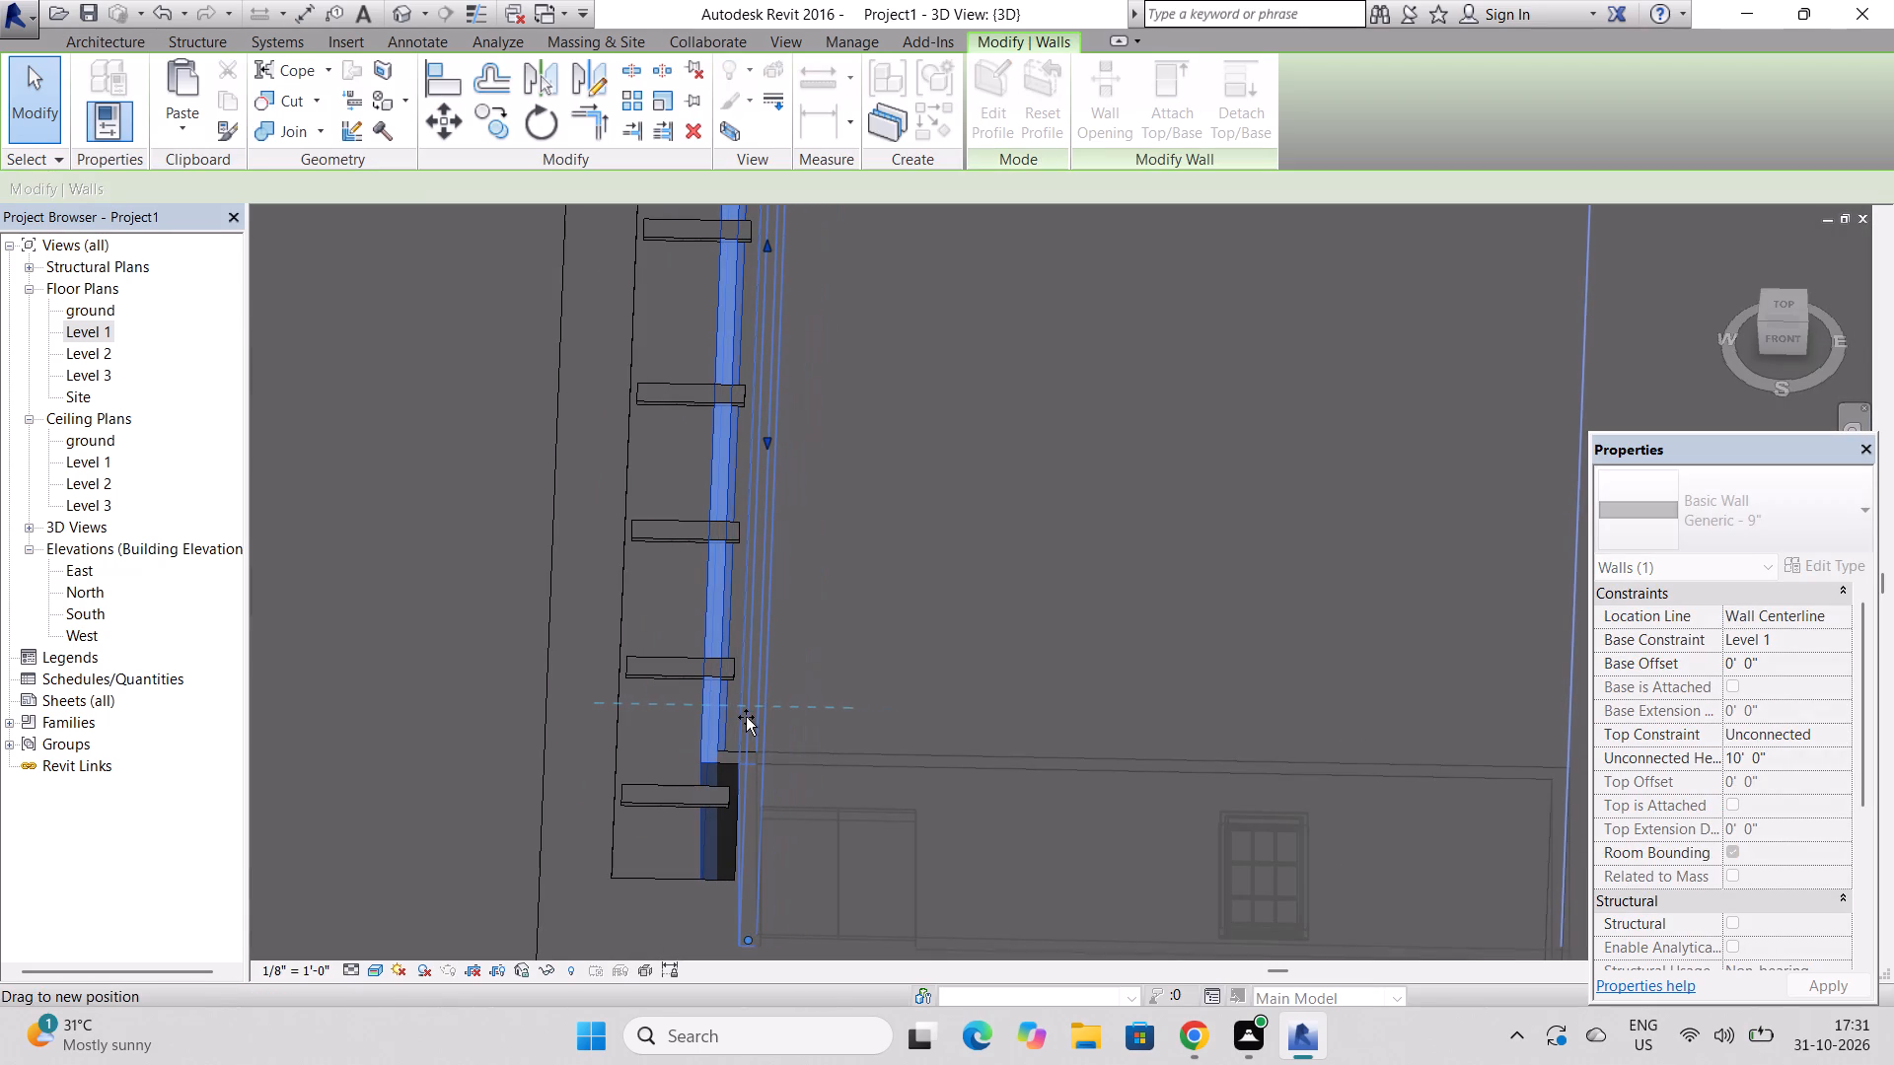
pyautogui.moveTo(746, 717); pyautogui.dragTo(727, 717)
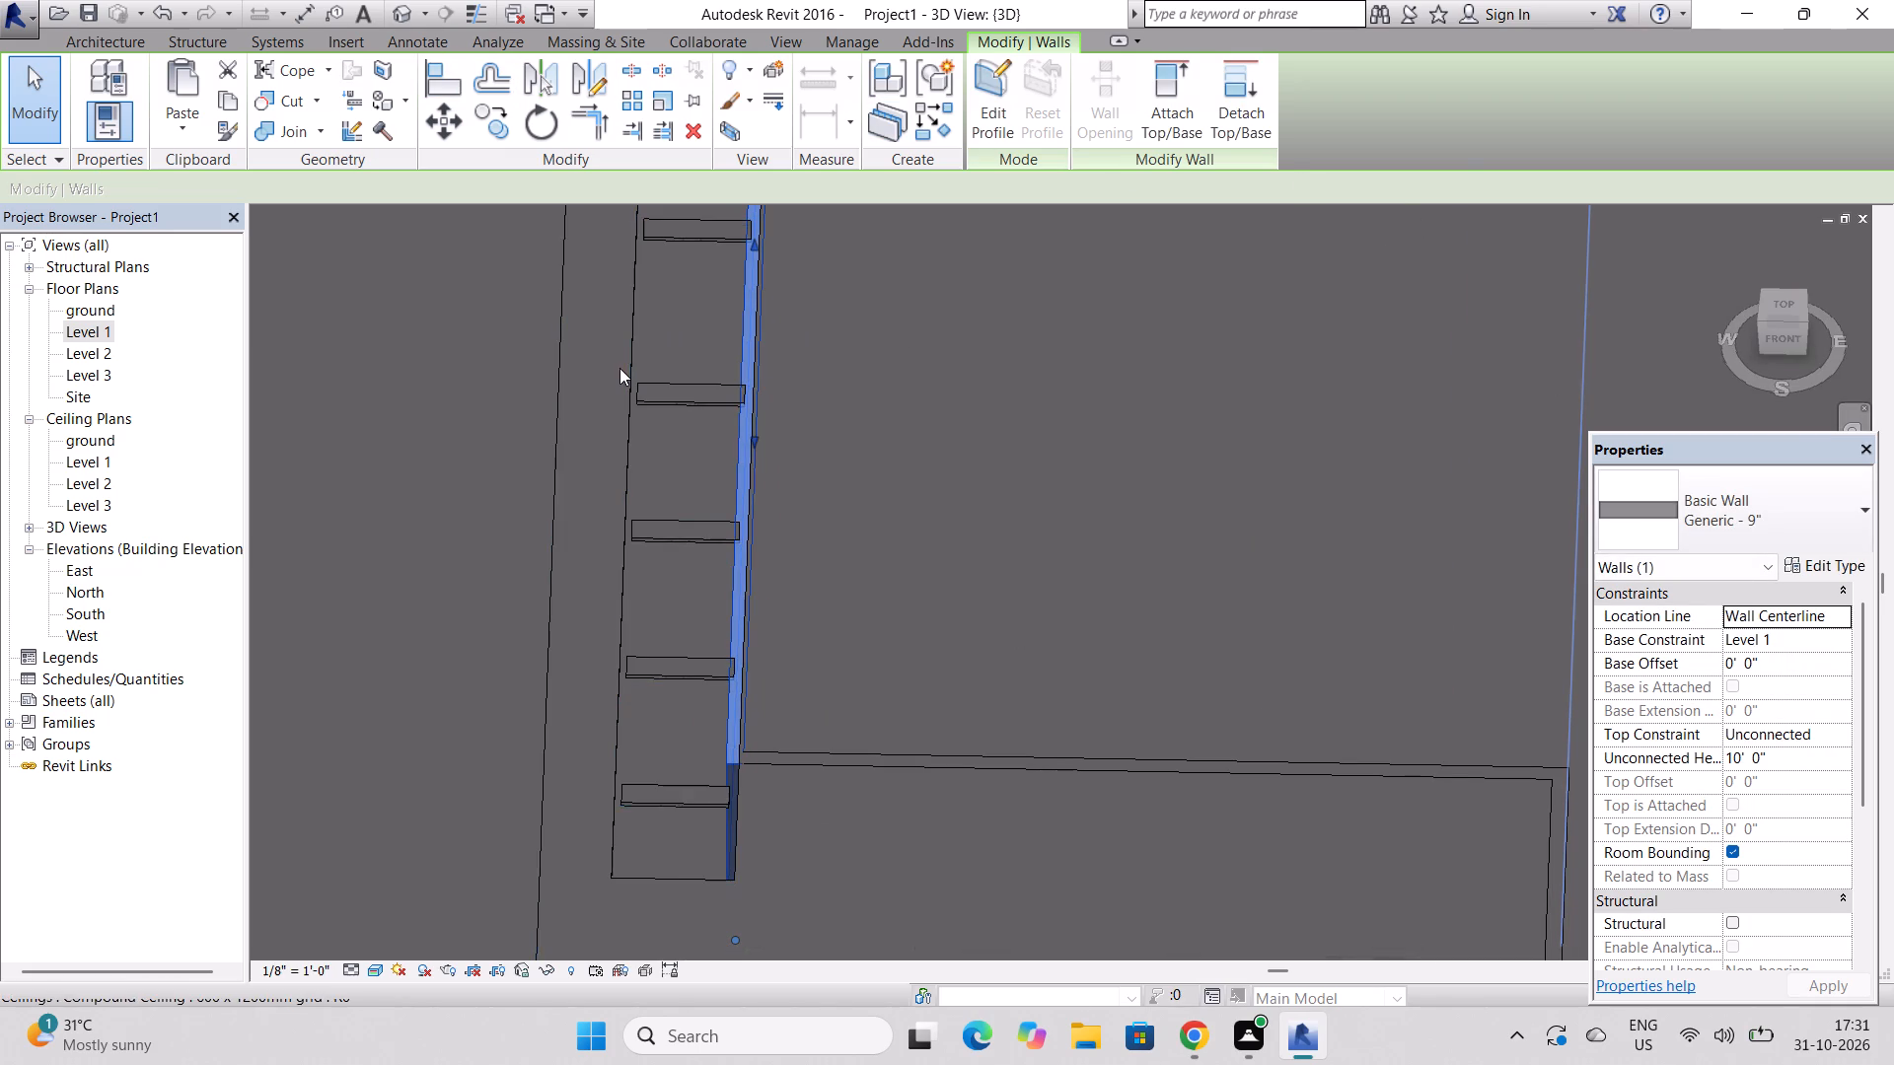
# Clear the wall selection and dismiss the Autodesk Genuine notification card covering the 3D view.
pyautogui.scroll(-15, 619, 368)
pyautogui.click(451, 366)
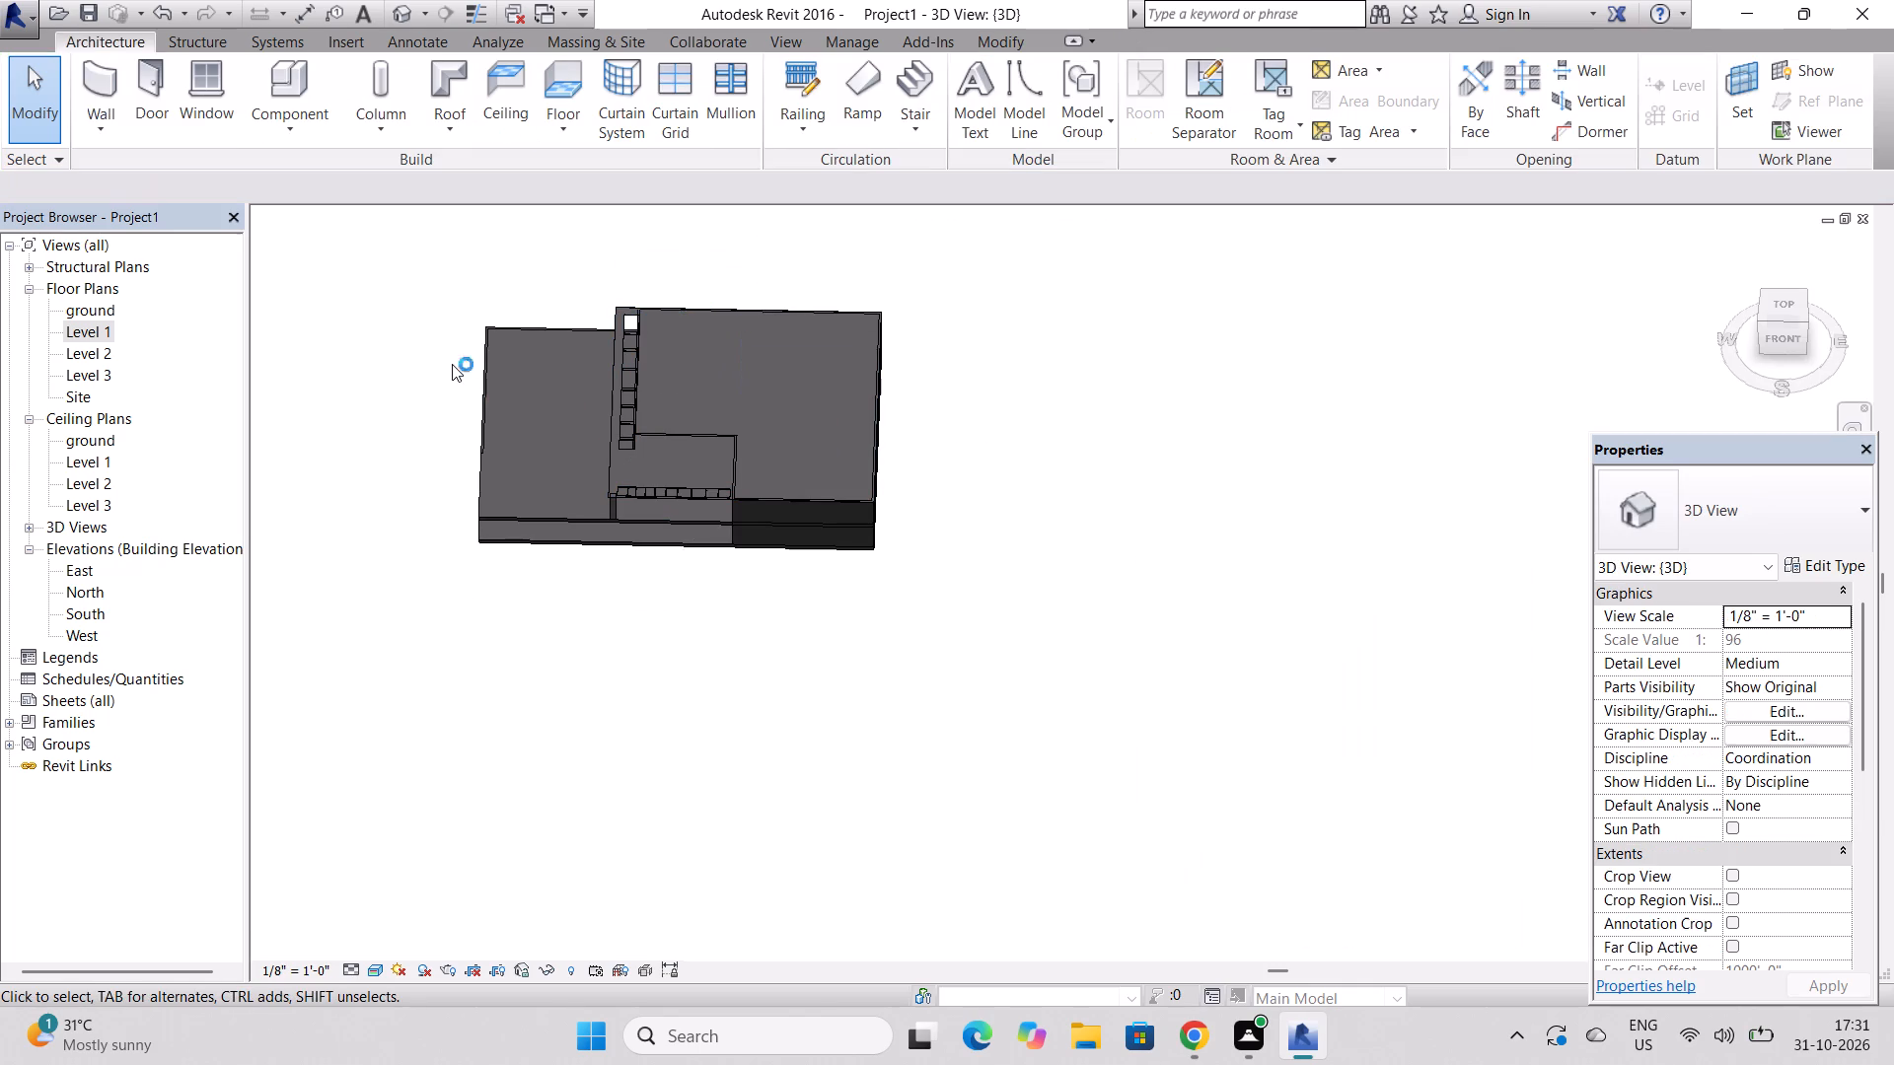
pyautogui.scroll(9, 584, 365)
pyautogui.scroll(7, 723, 390)
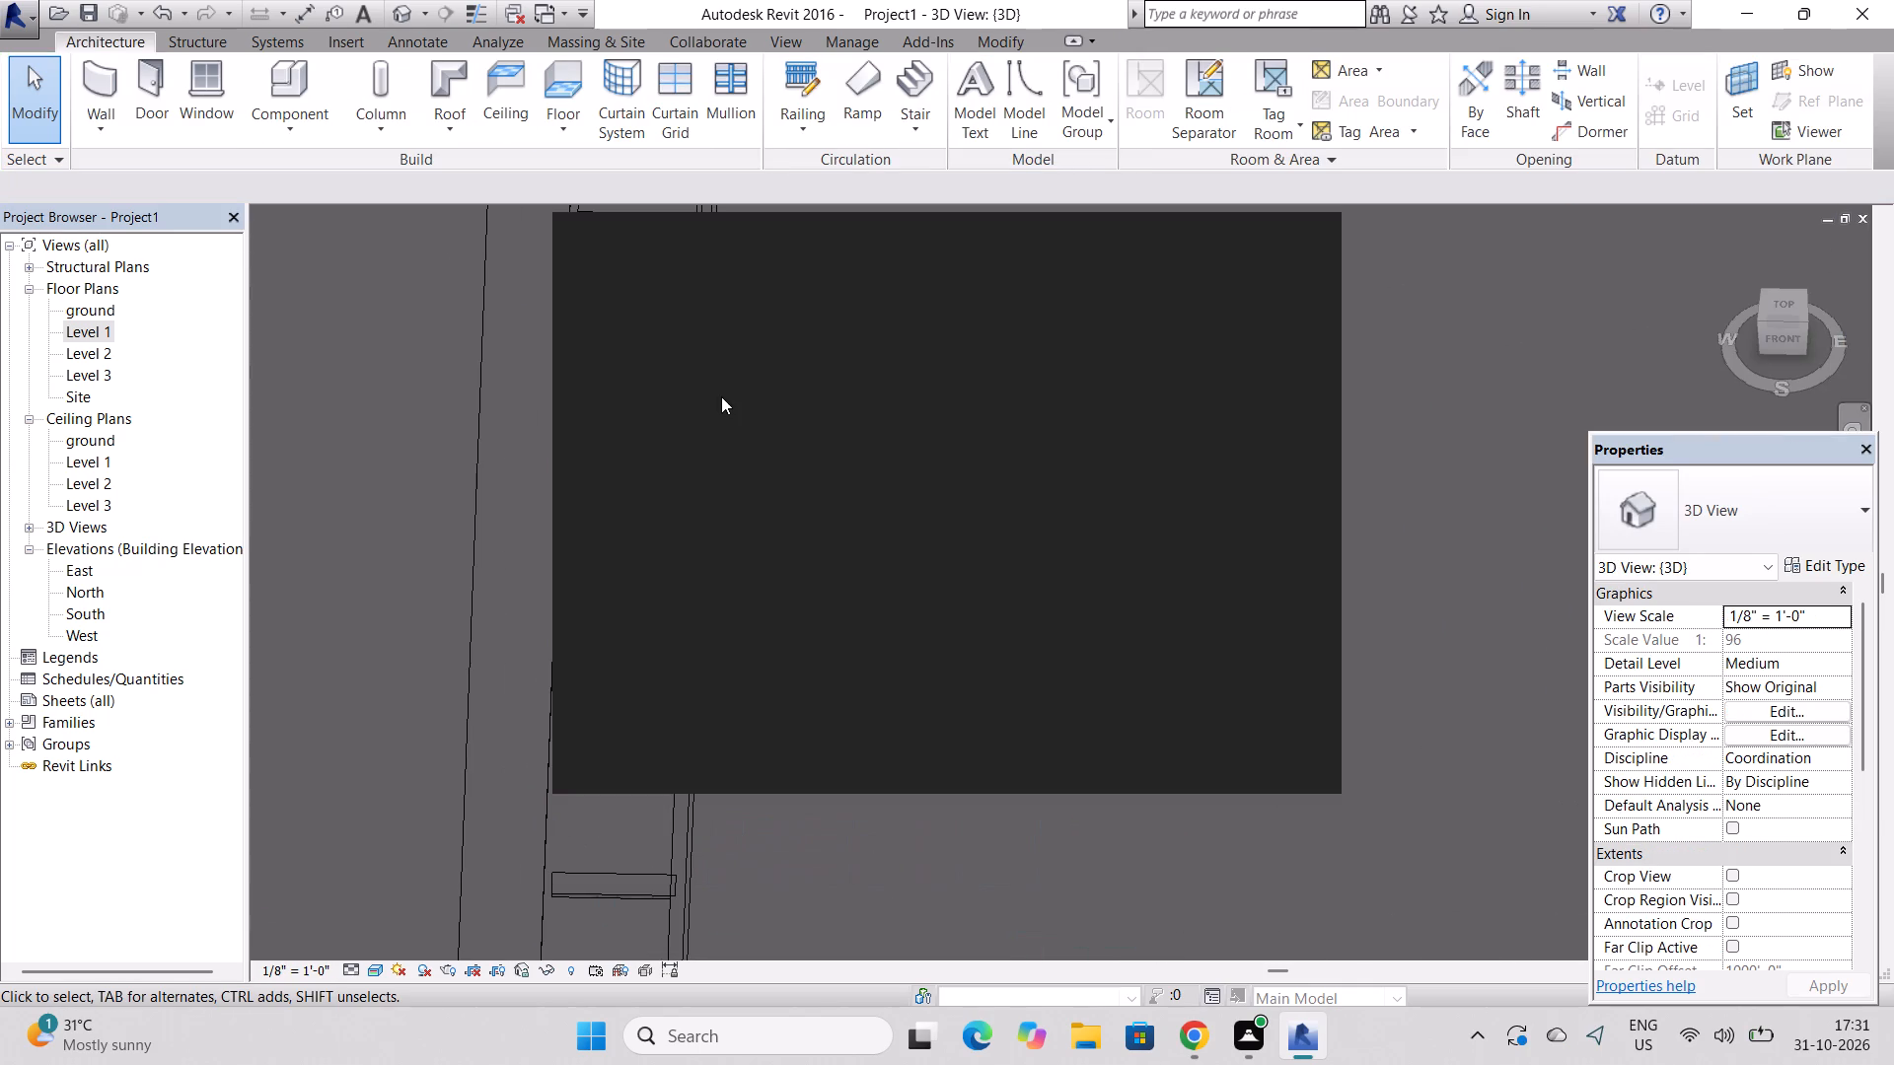
pyautogui.scroll(-5, 721, 396)
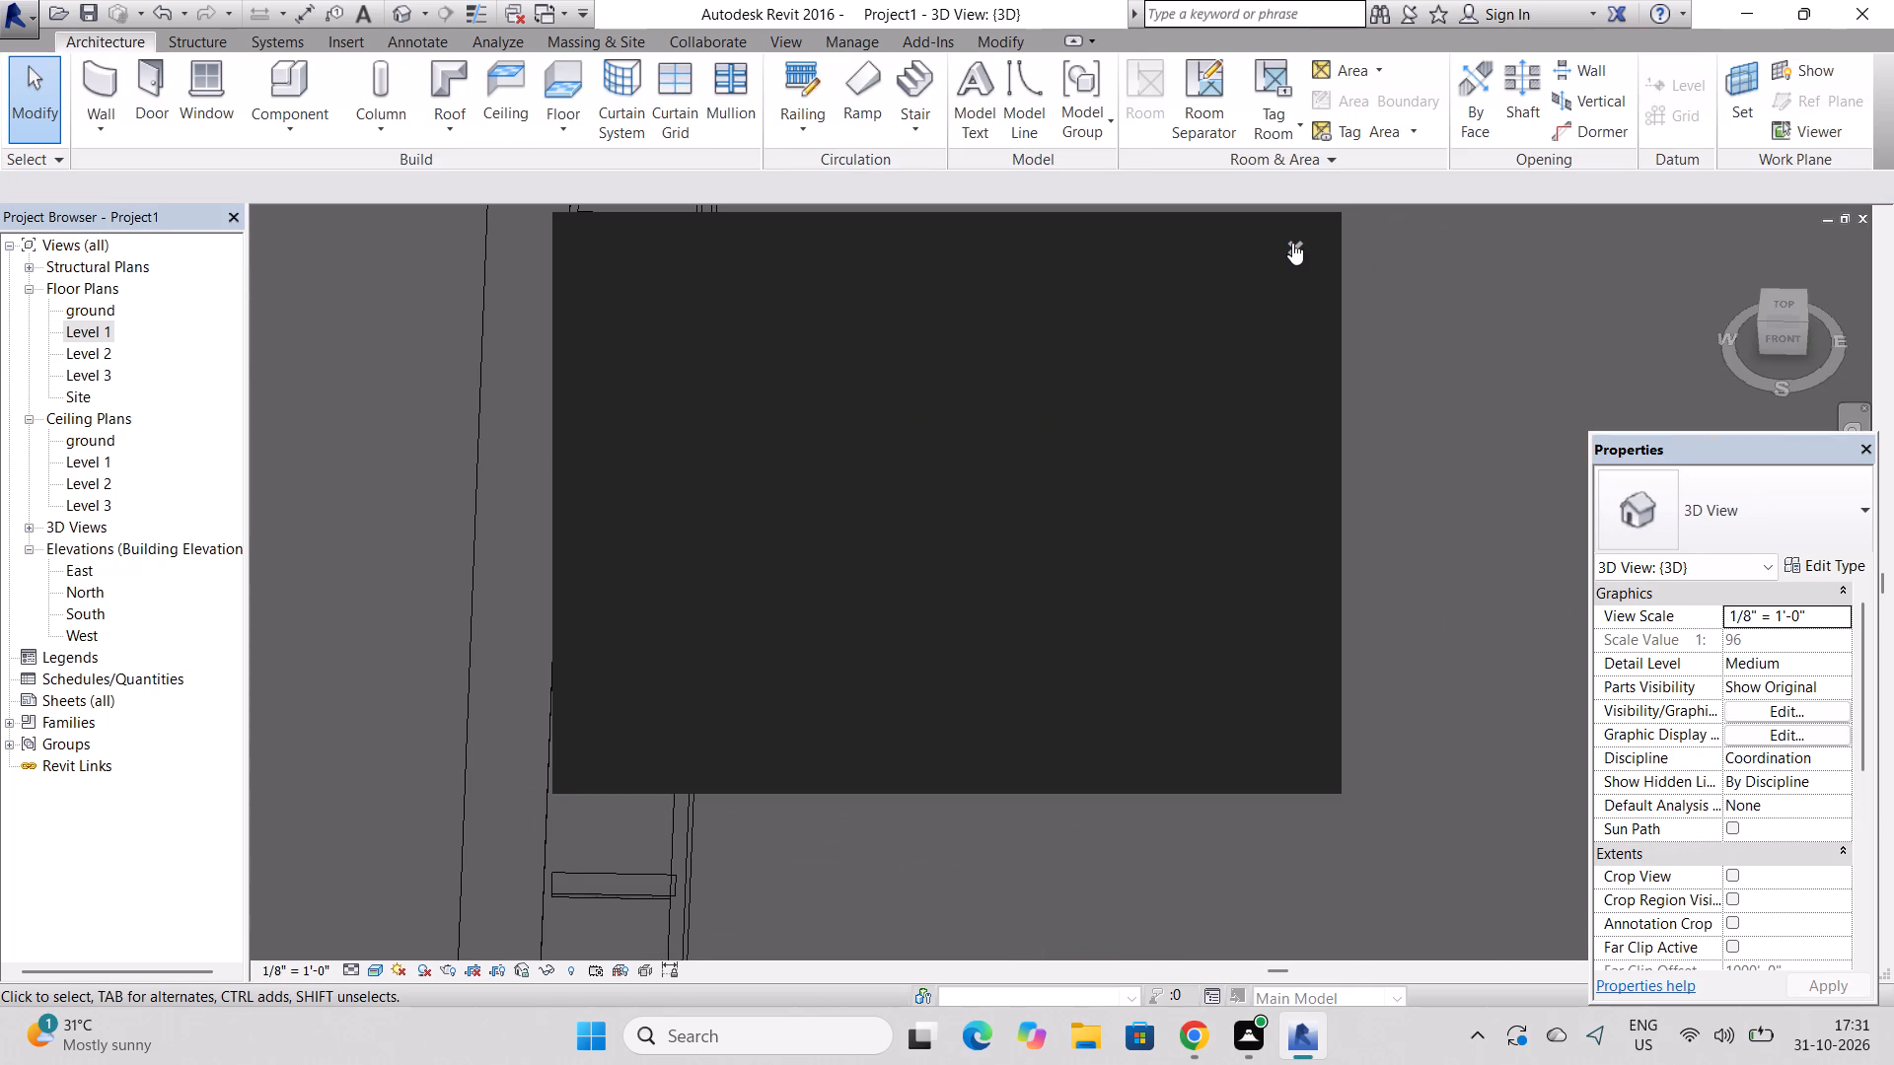
pyautogui.click(1292, 243)
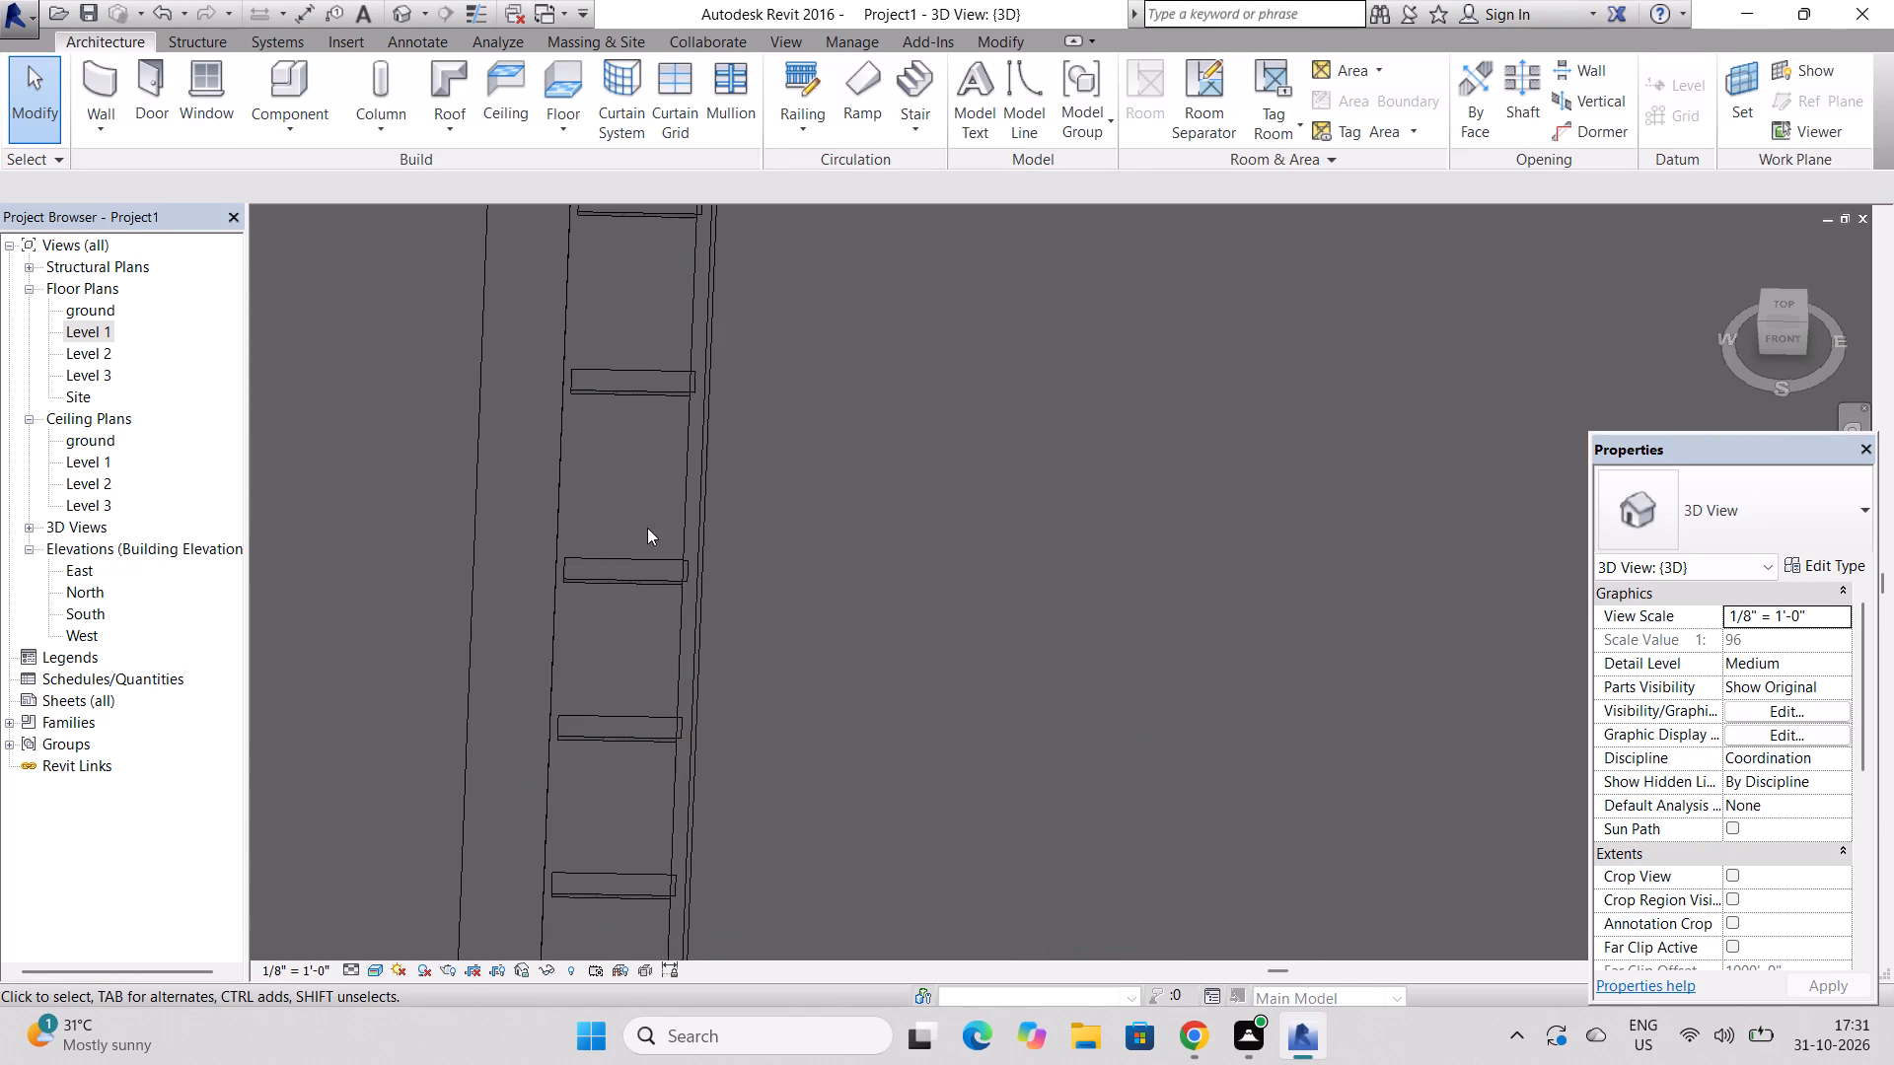
# Shift the Level 1 west wall slightly farther east so its west face clears the long divided ceiling opening's east edge.
pyautogui.click(686, 522)
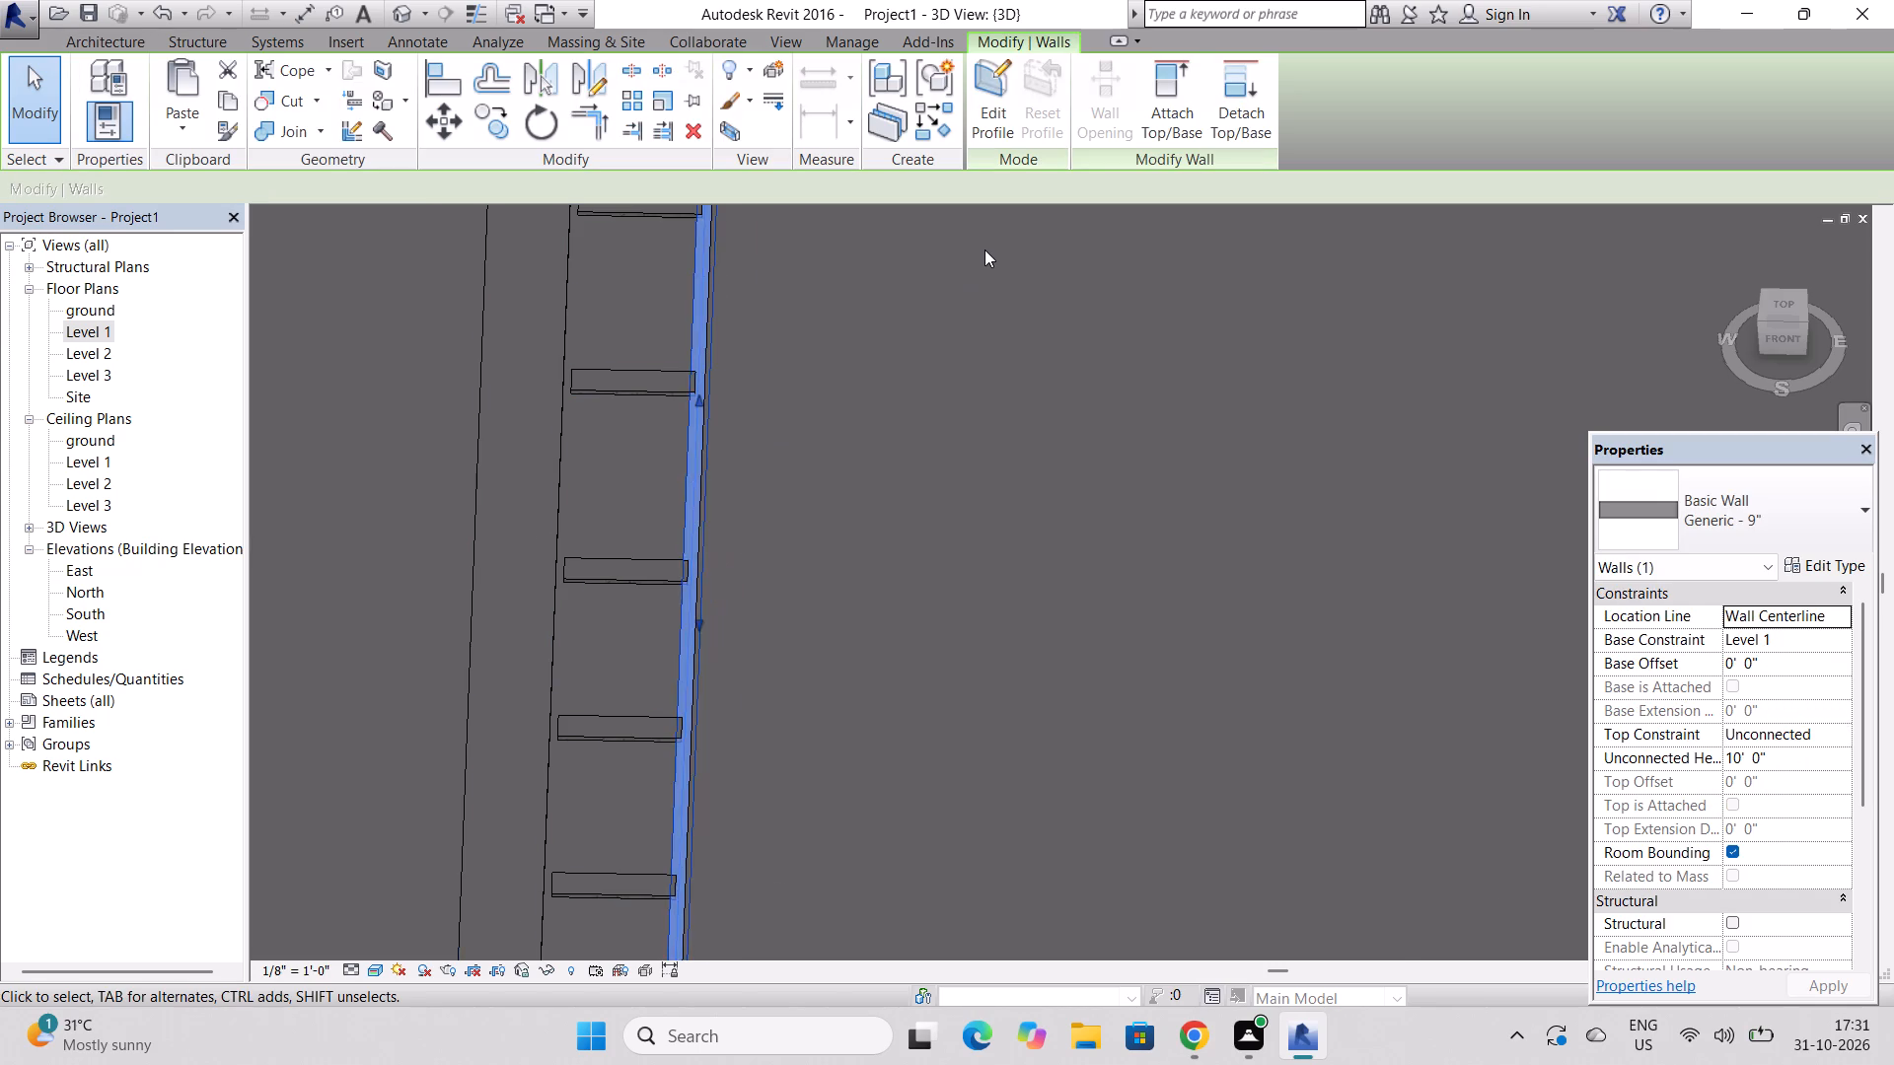
pyautogui.scroll(-5, 984, 249)
pyautogui.scroll(7, 859, 685)
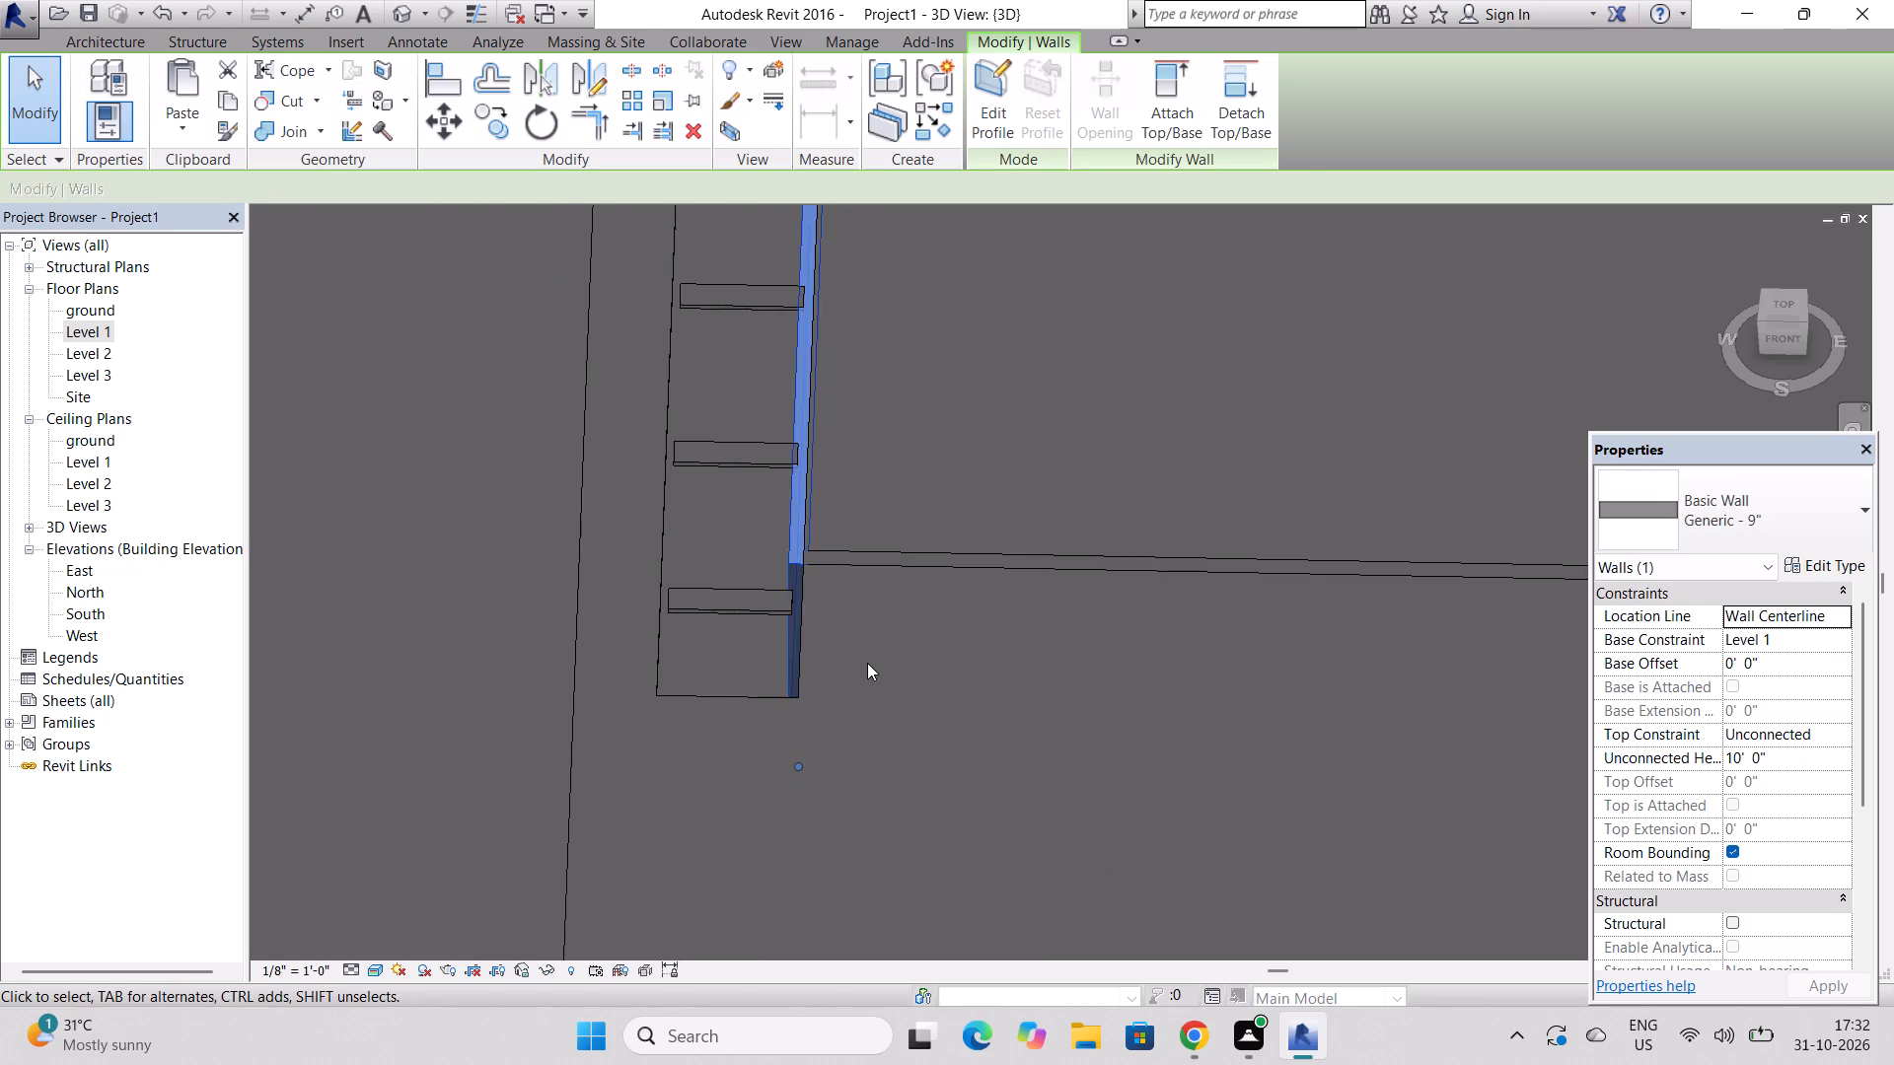
pyautogui.scroll(3, 867, 663)
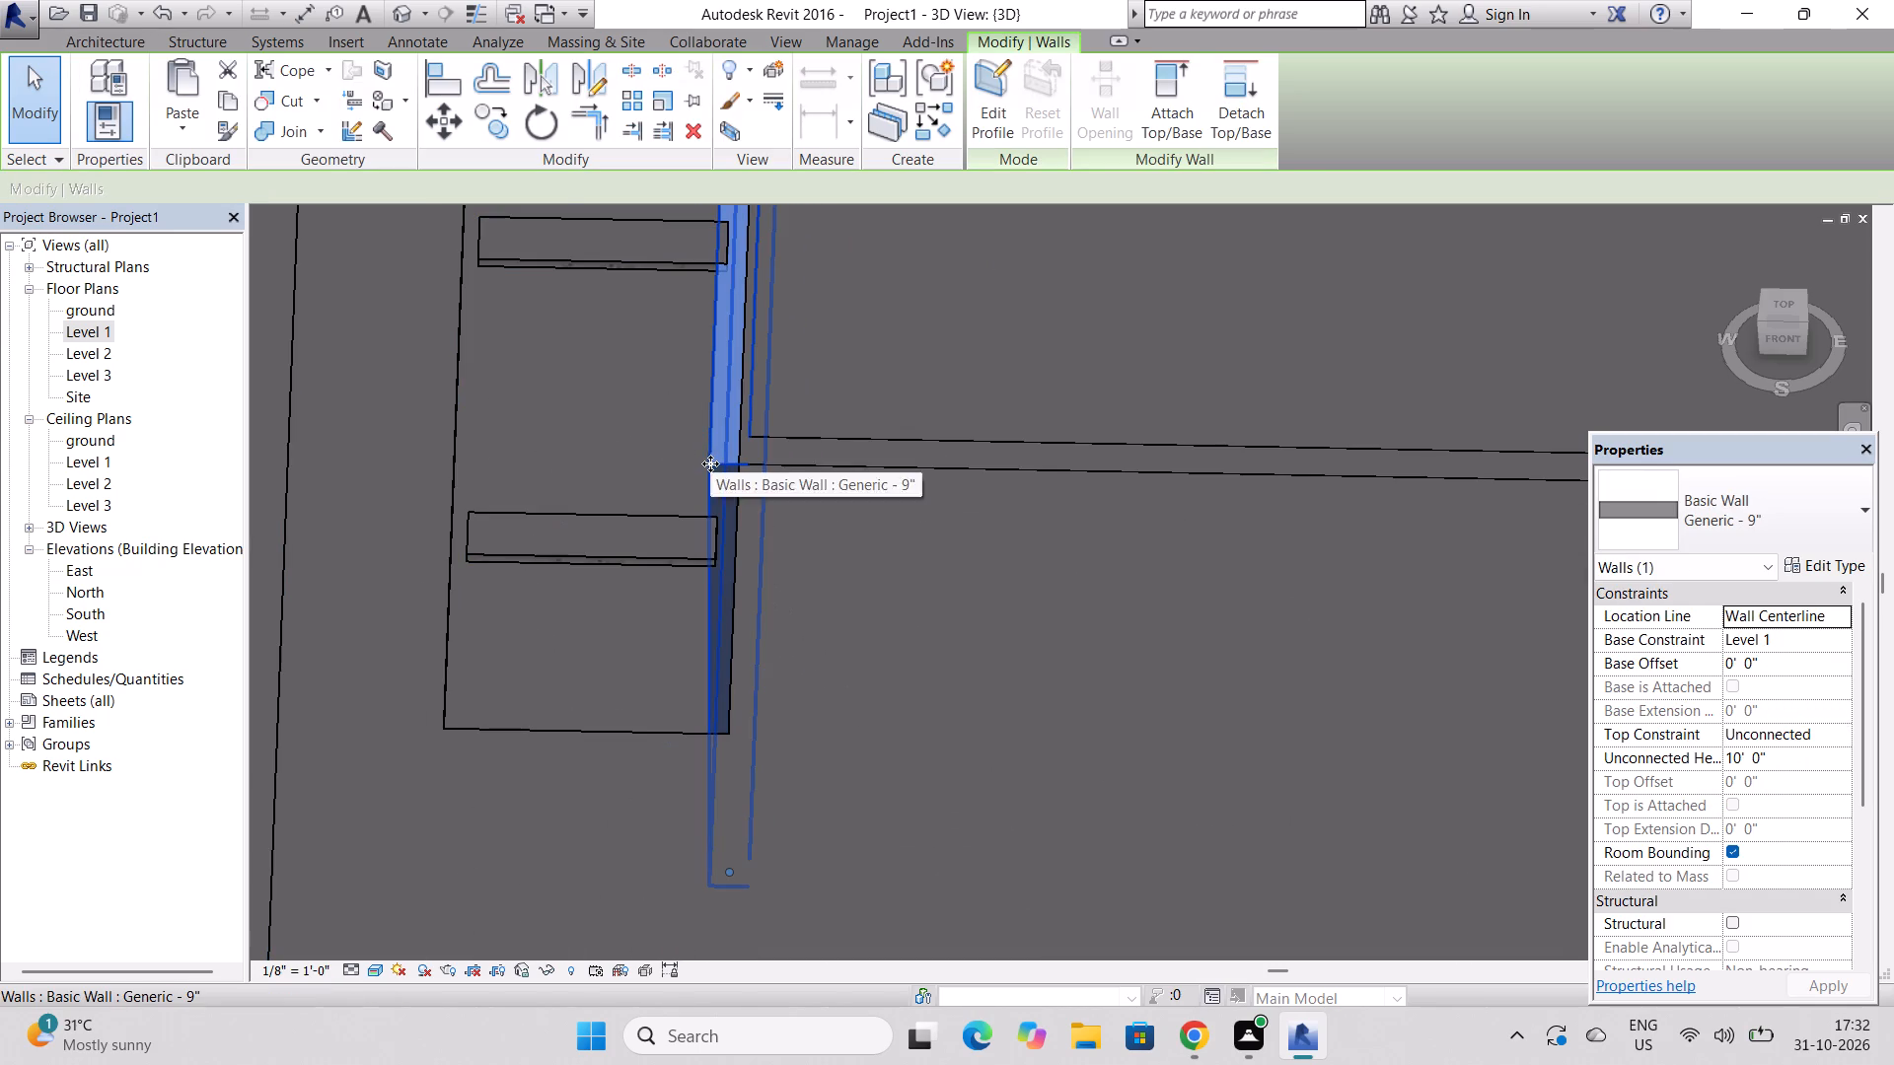
pyautogui.moveTo(712, 463); pyautogui.dragTo(729, 462)
pyautogui.click(729, 462)
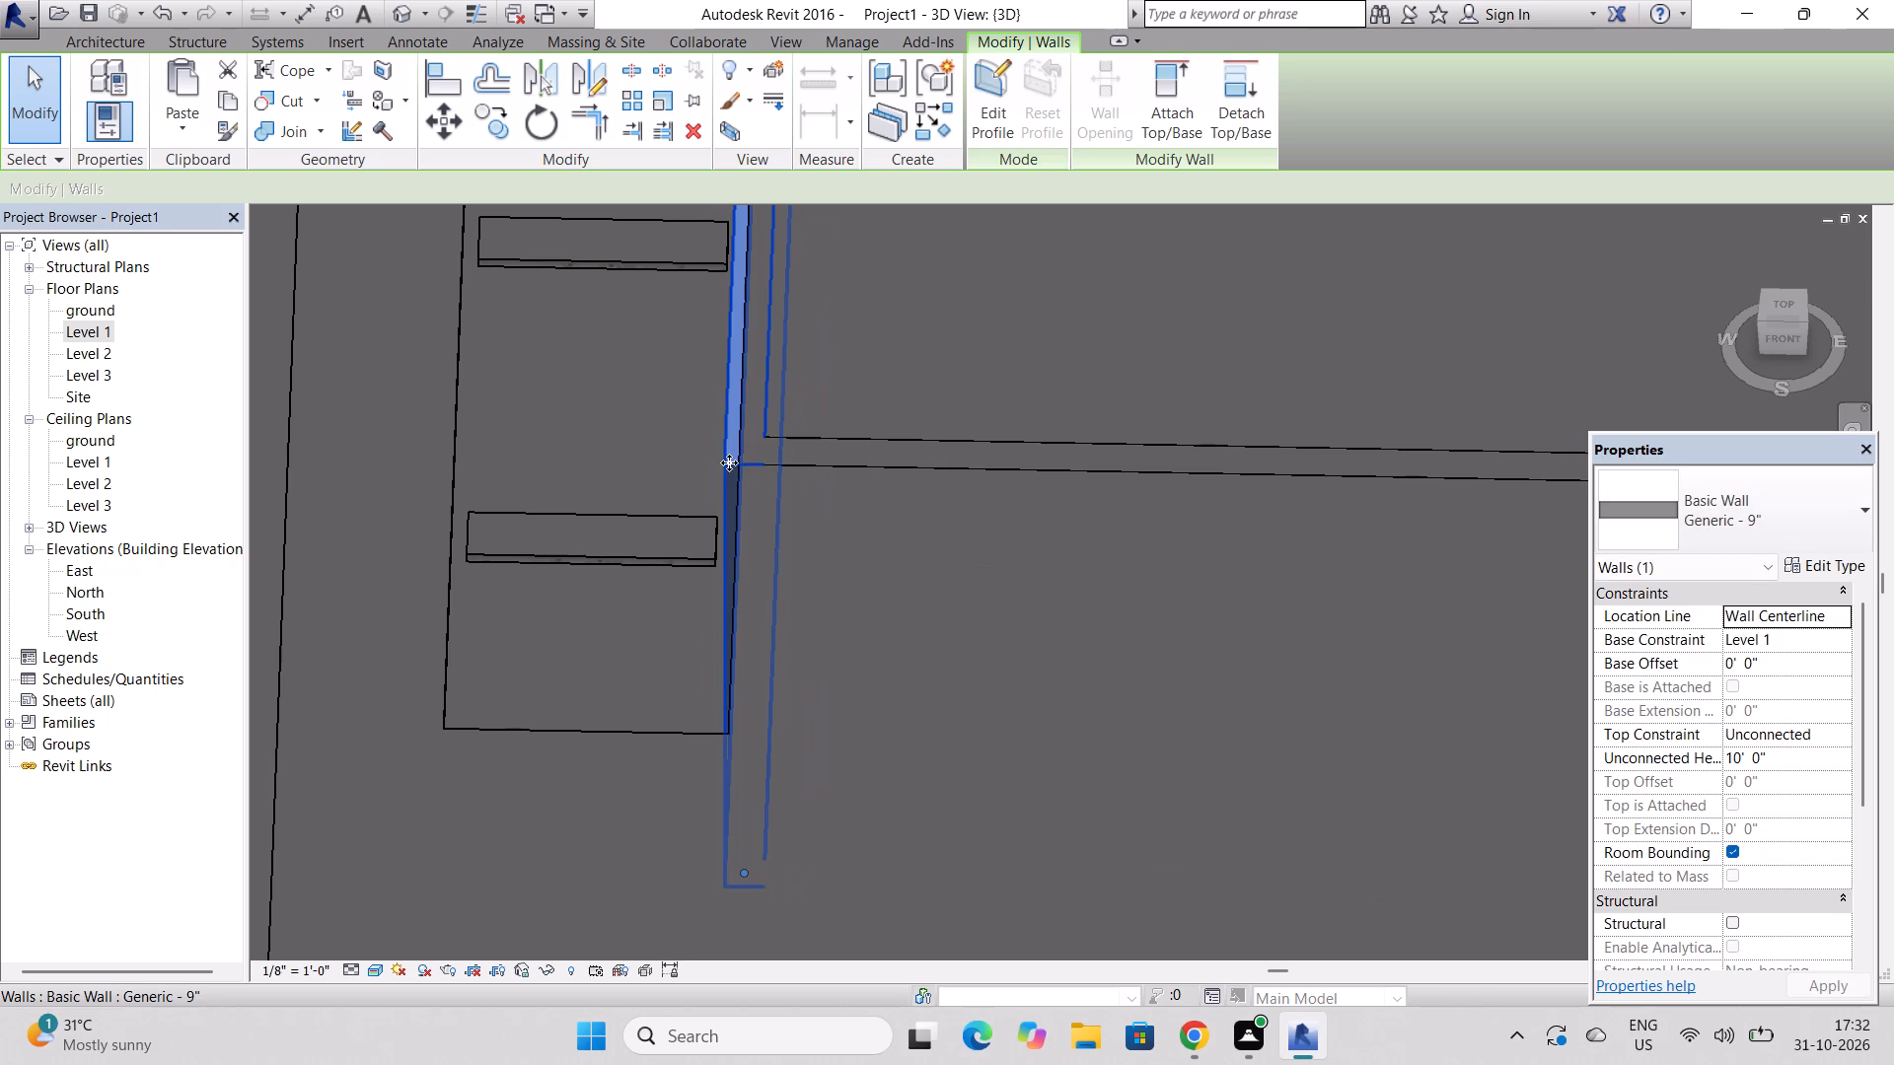
pyautogui.scroll(-10, 777, 493)
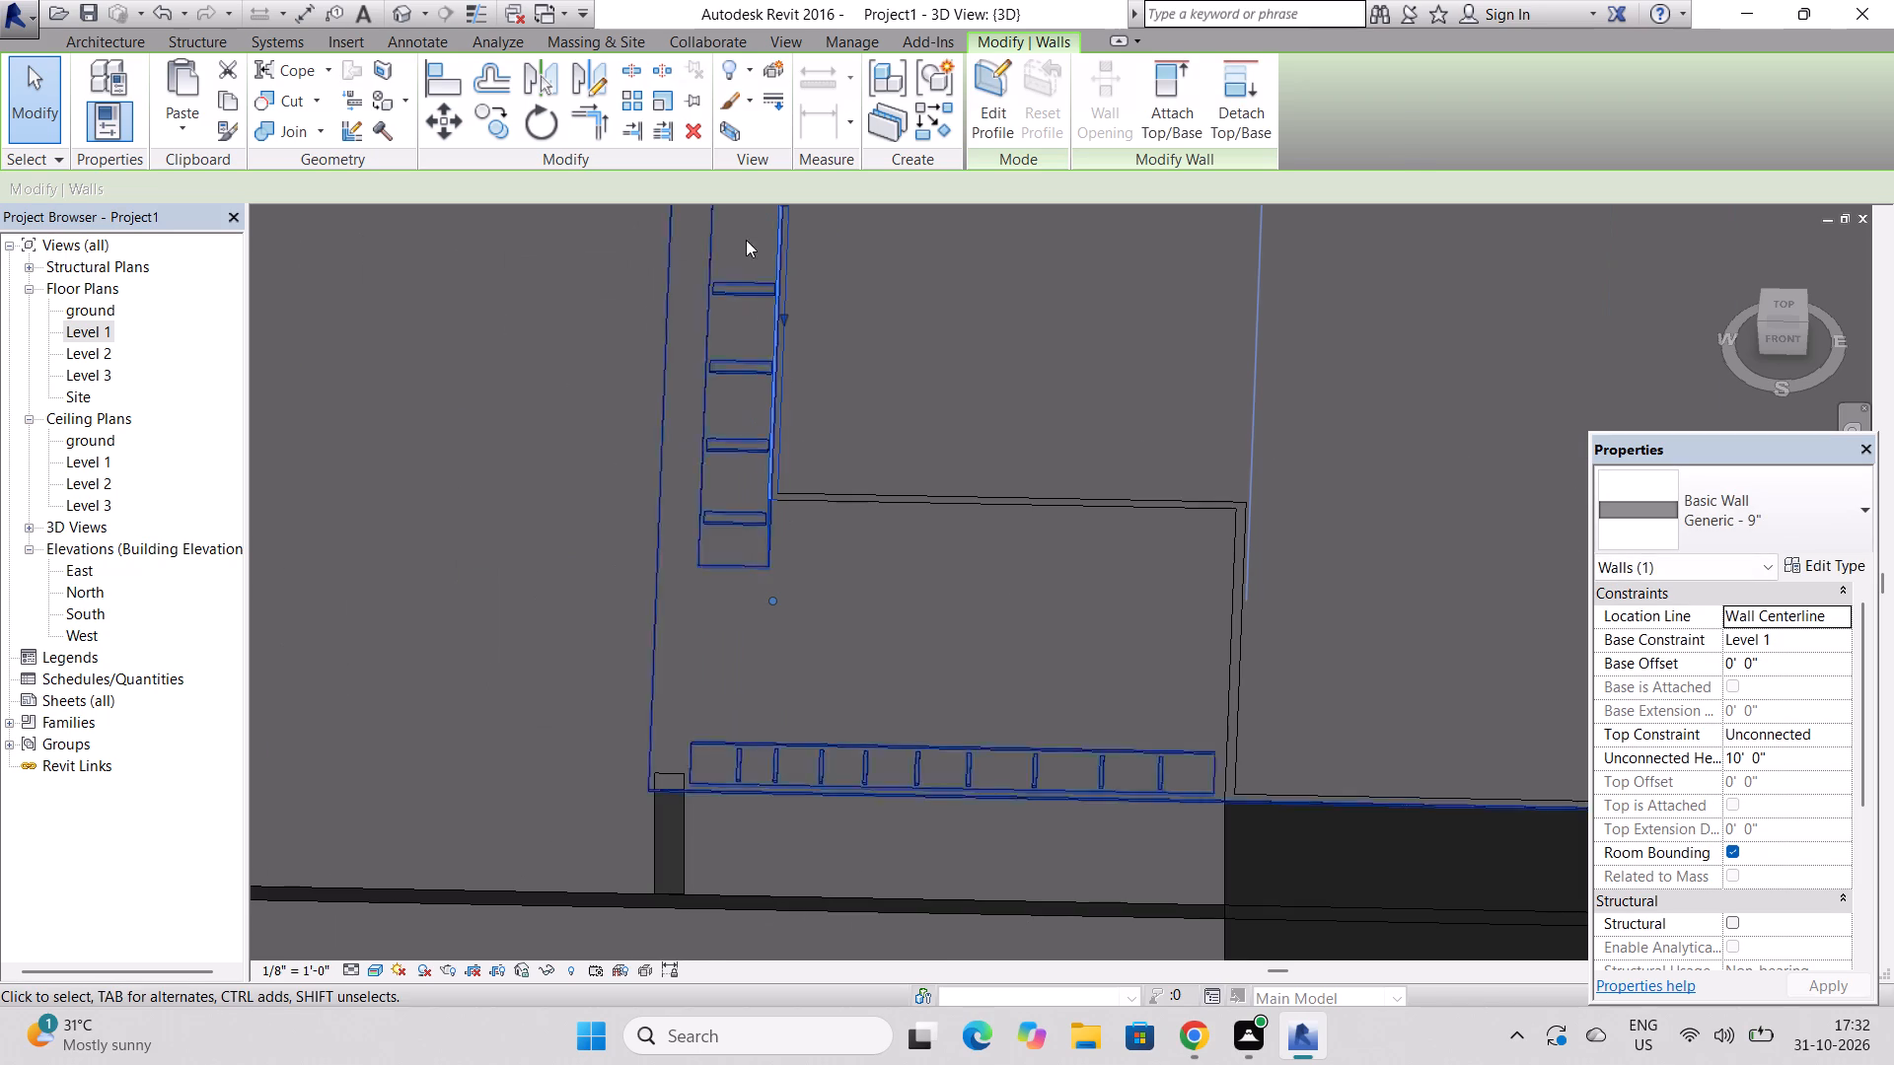
# Examine the moved Level 1 west wall from the southwest, checking it against the double door and the divided ceiling openings.
pyautogui.click(411, 13)
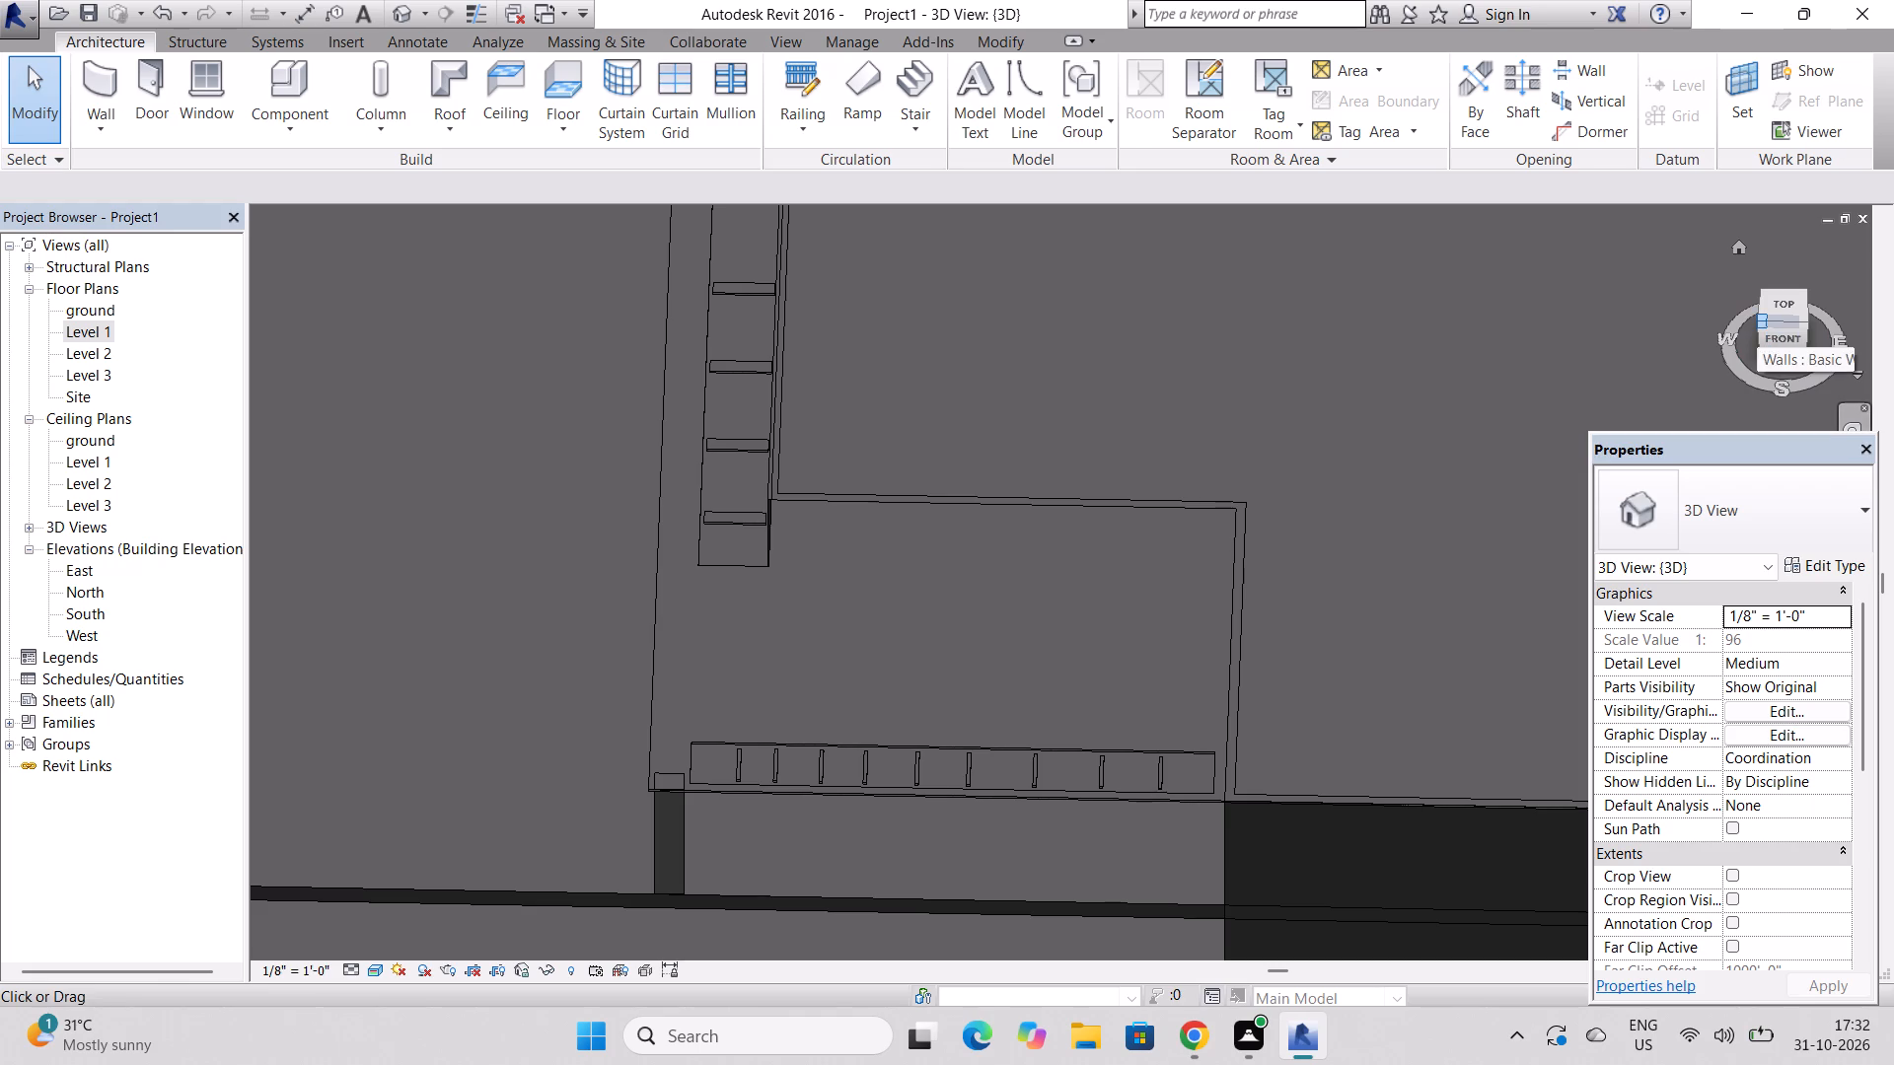
pyautogui.moveTo(1757, 320); pyautogui.dragTo(265, 260)
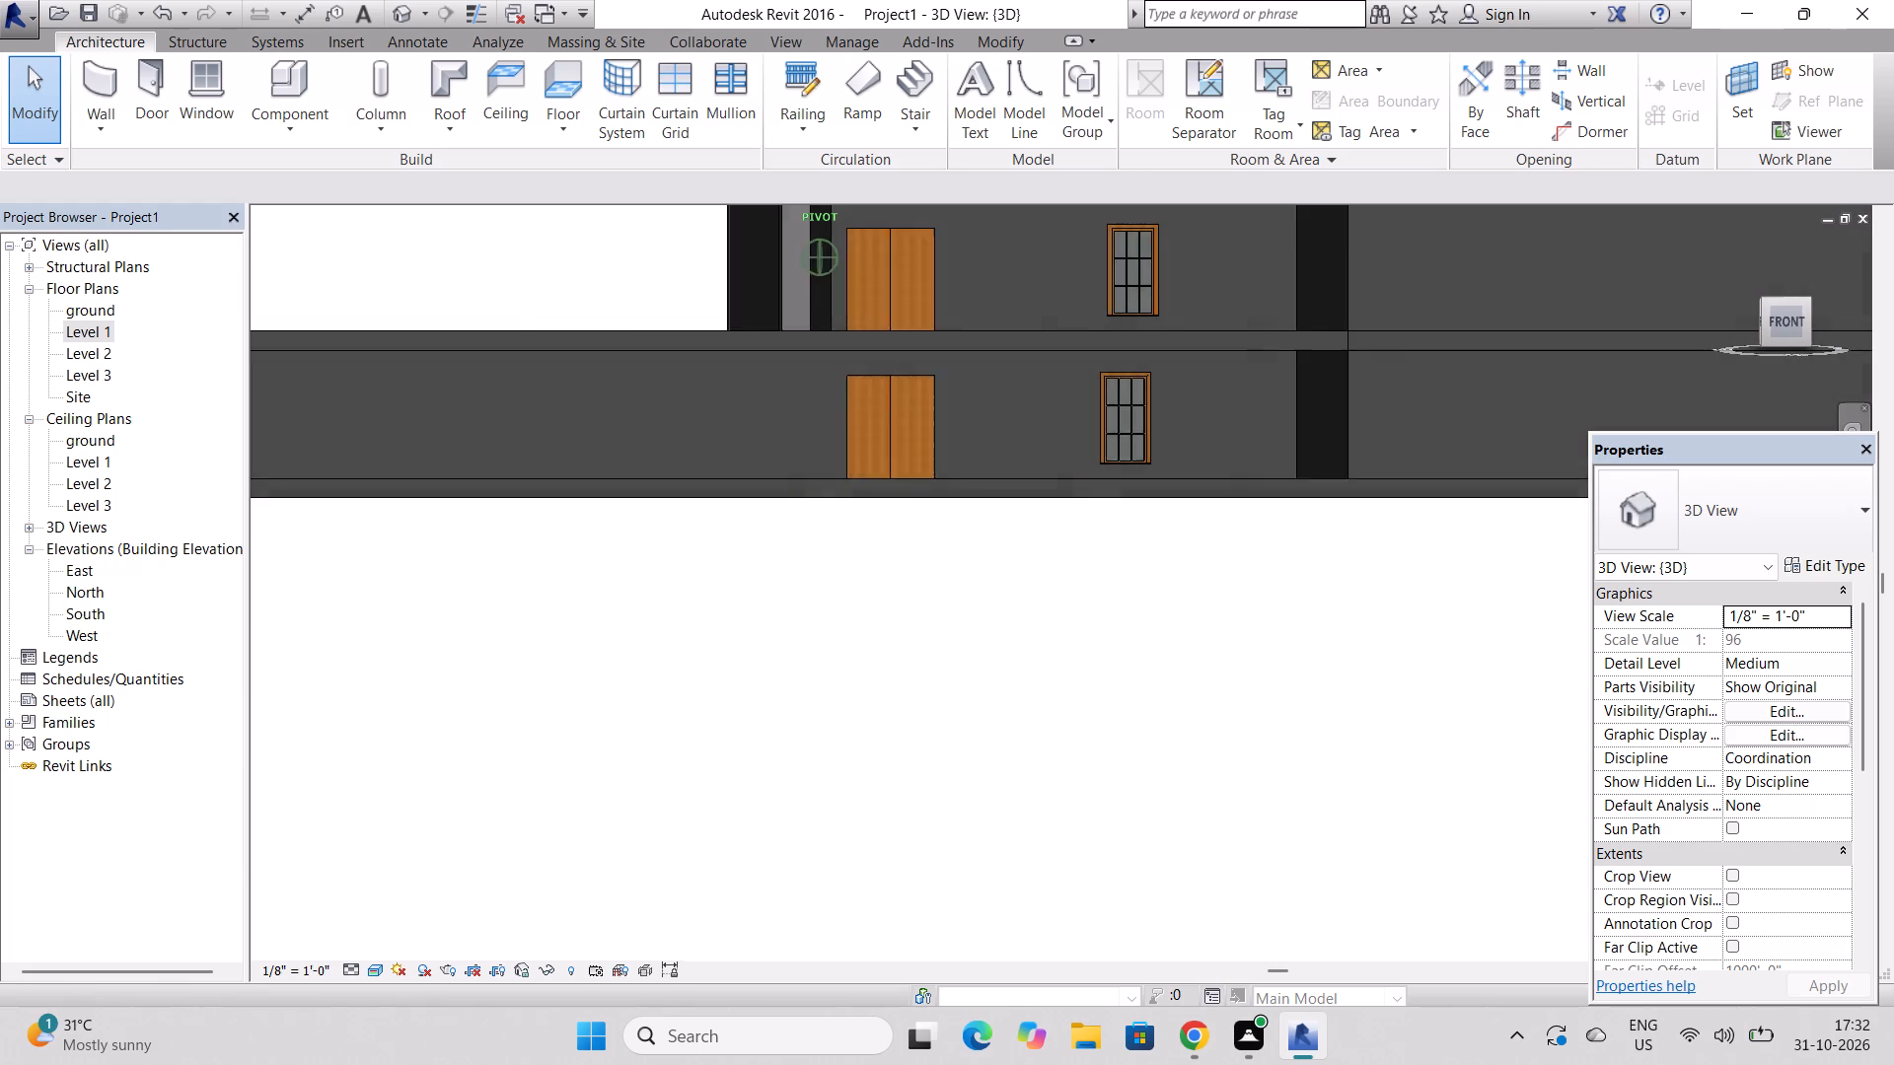
pyautogui.moveTo(265, 260); pyautogui.dragTo(331, 317)
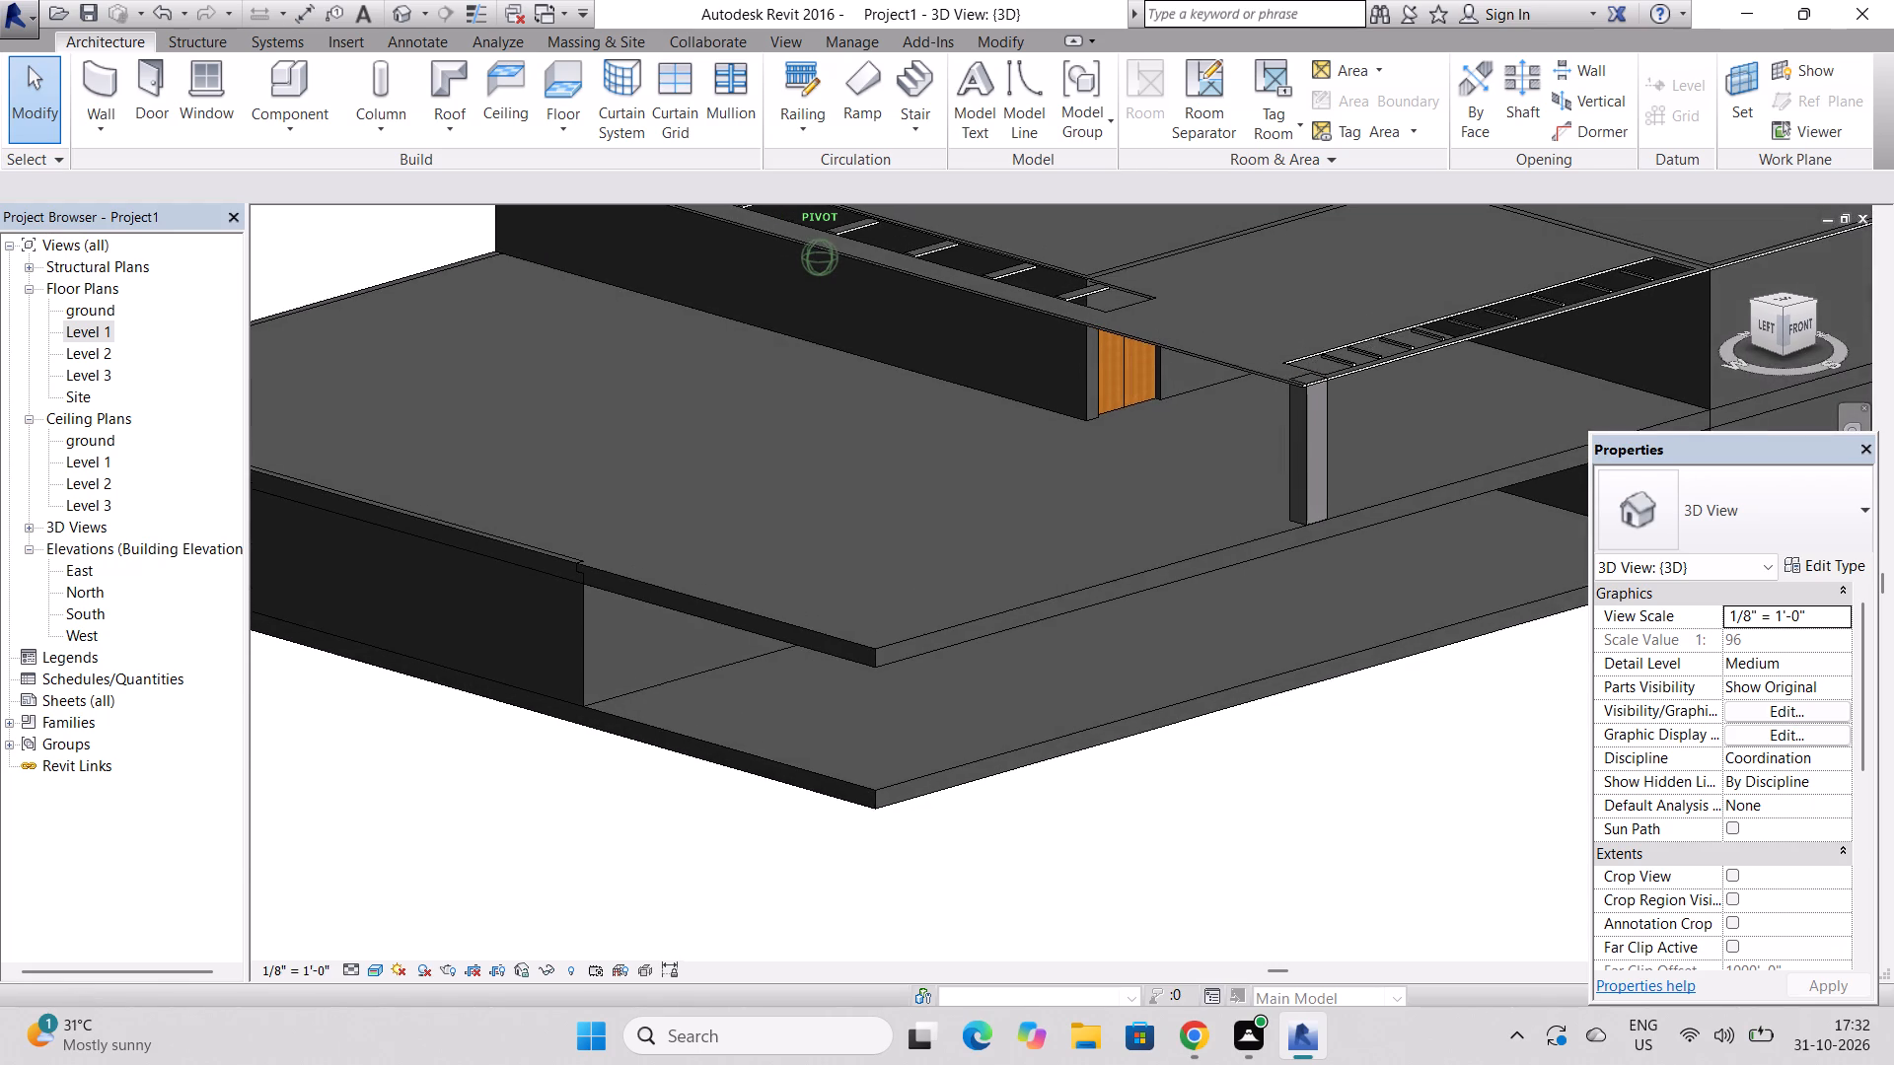
pyautogui.moveTo(331, 317); pyautogui.dragTo(1753, 303)
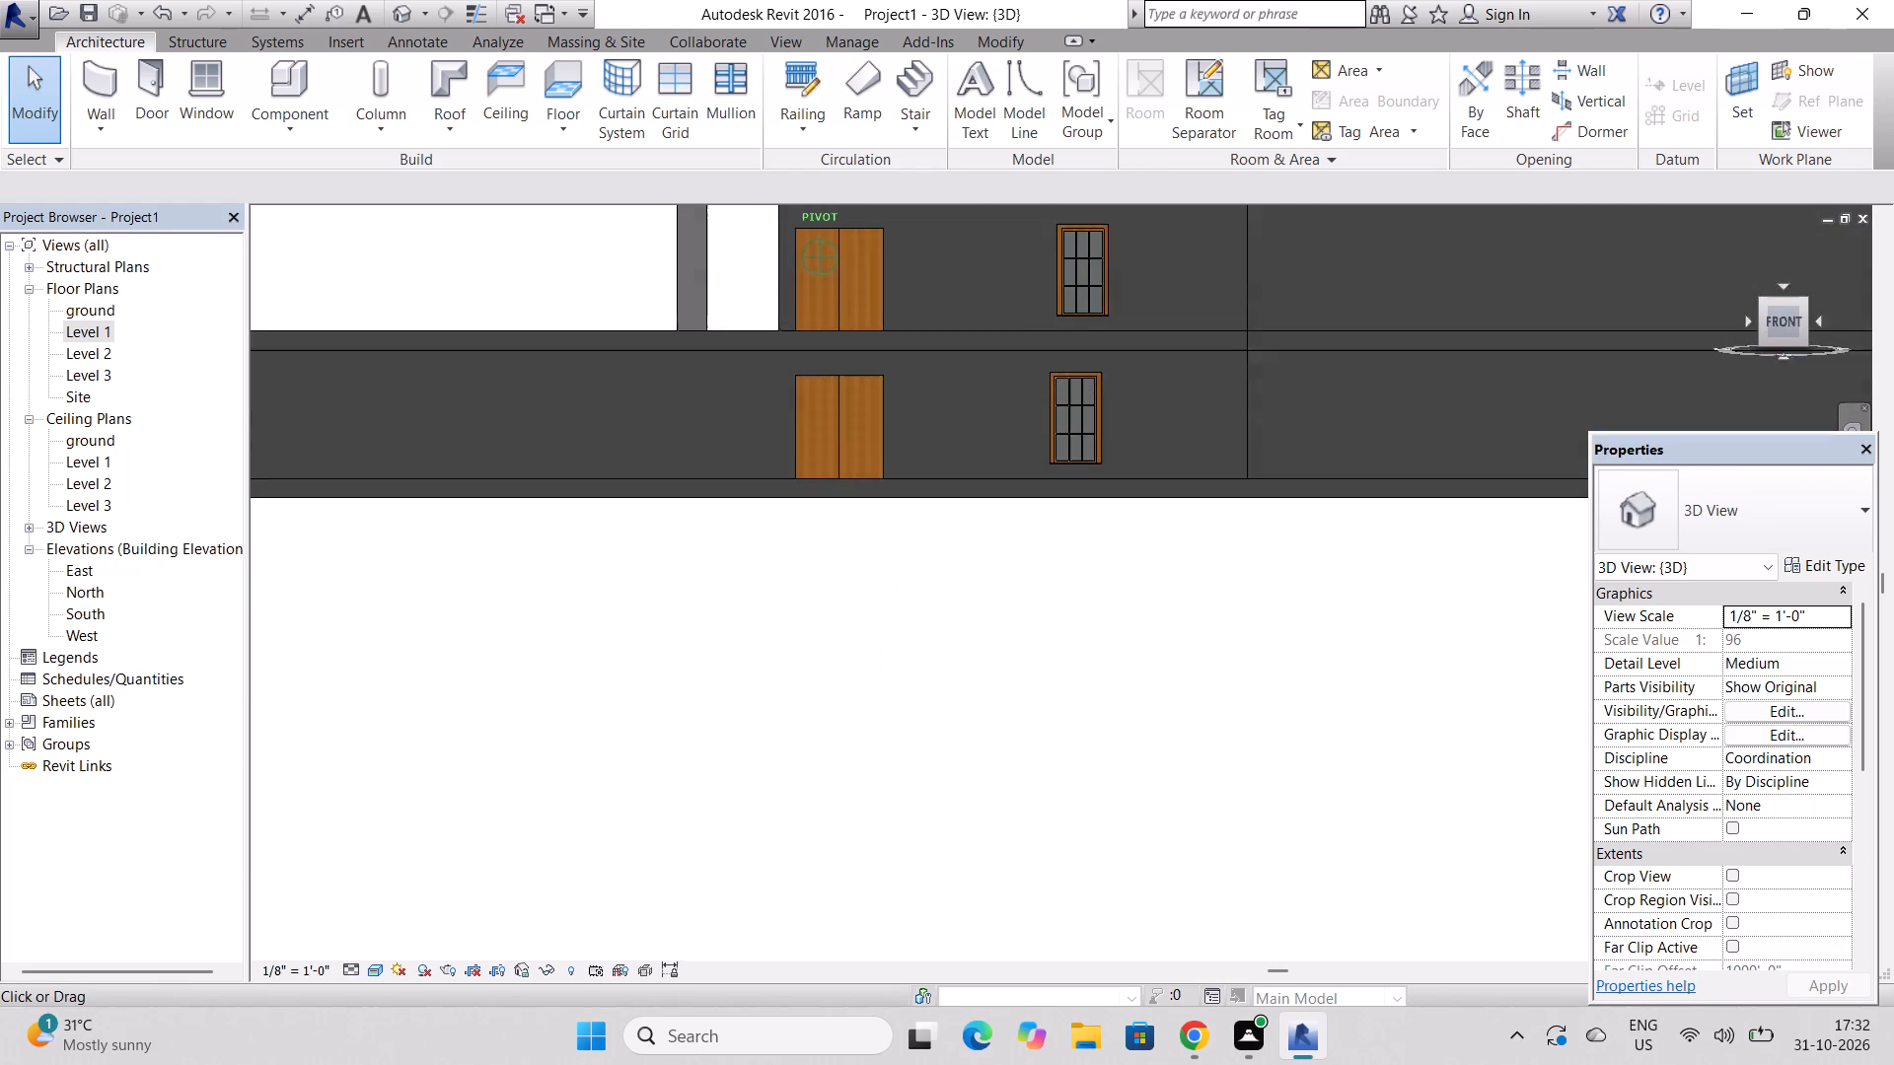
pyautogui.moveTo(1753, 303); pyautogui.dragTo(427, 364)
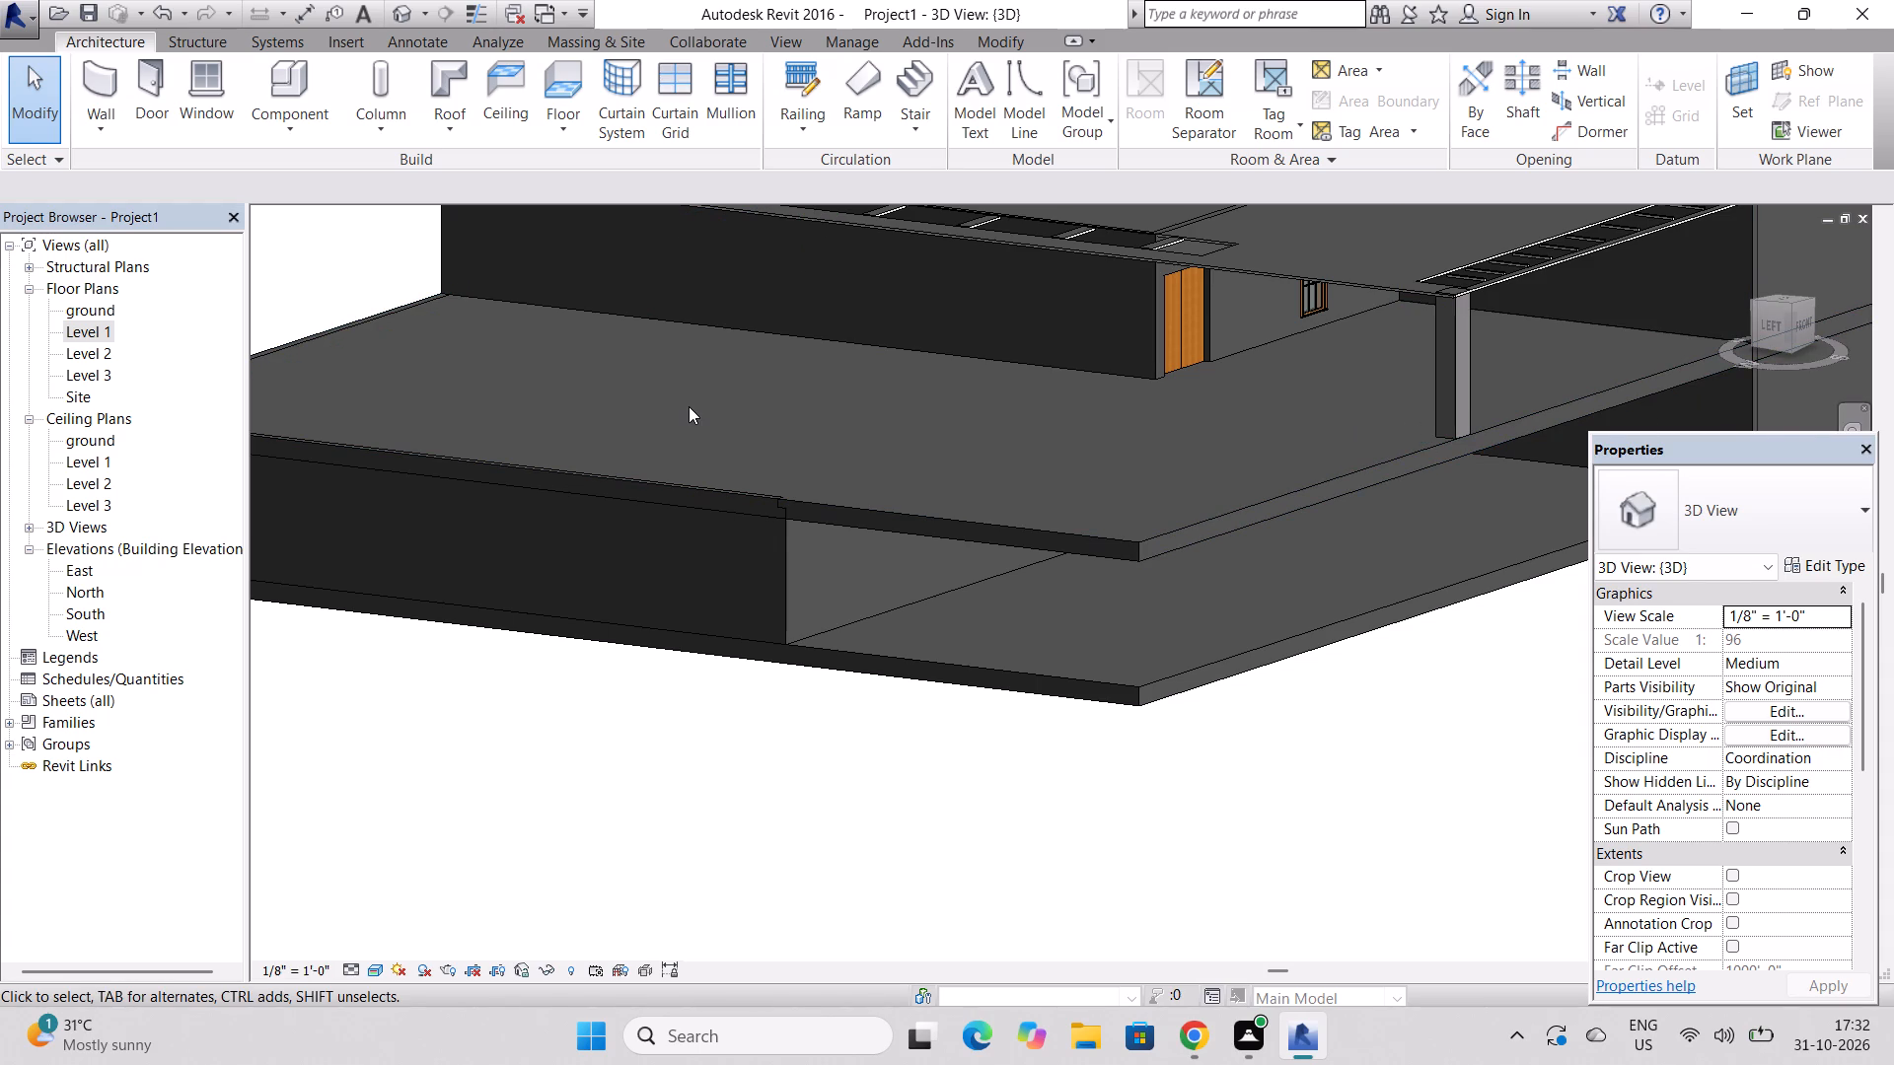
pyautogui.scroll(-3, 689, 406)
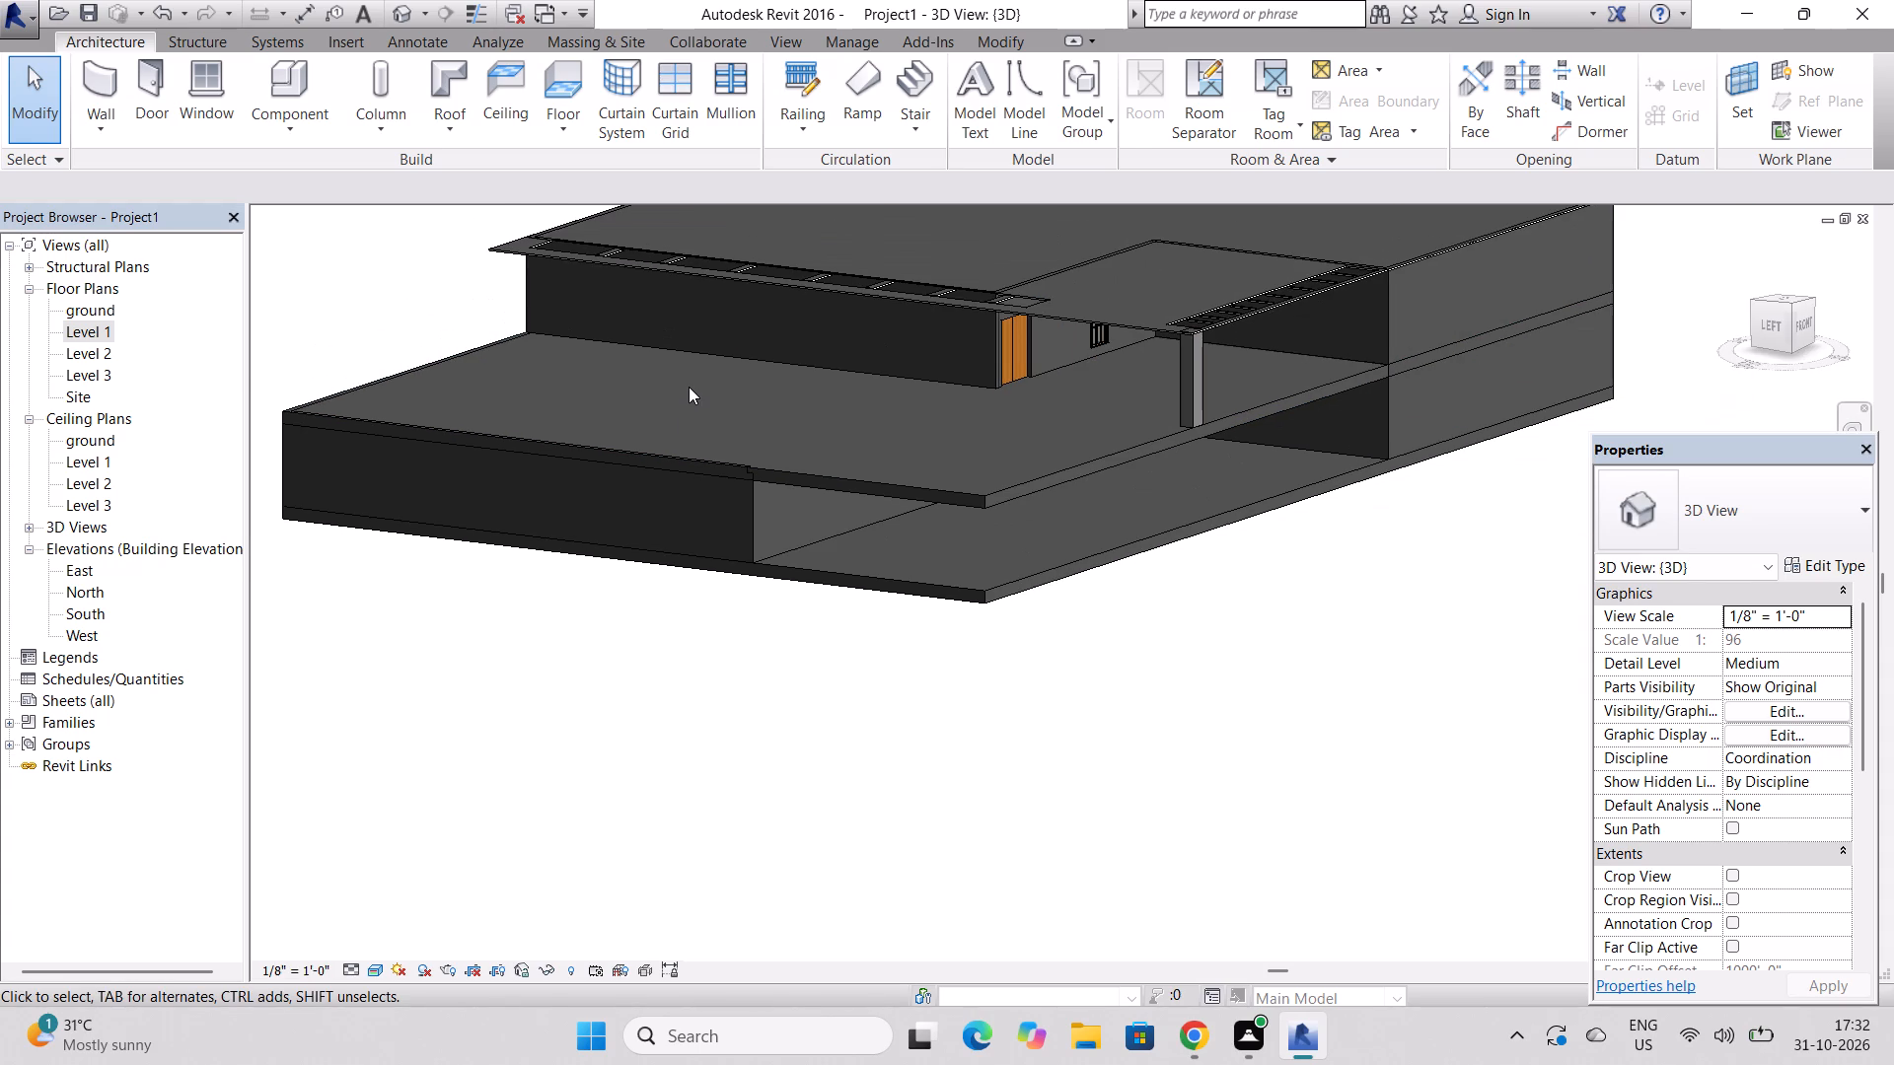
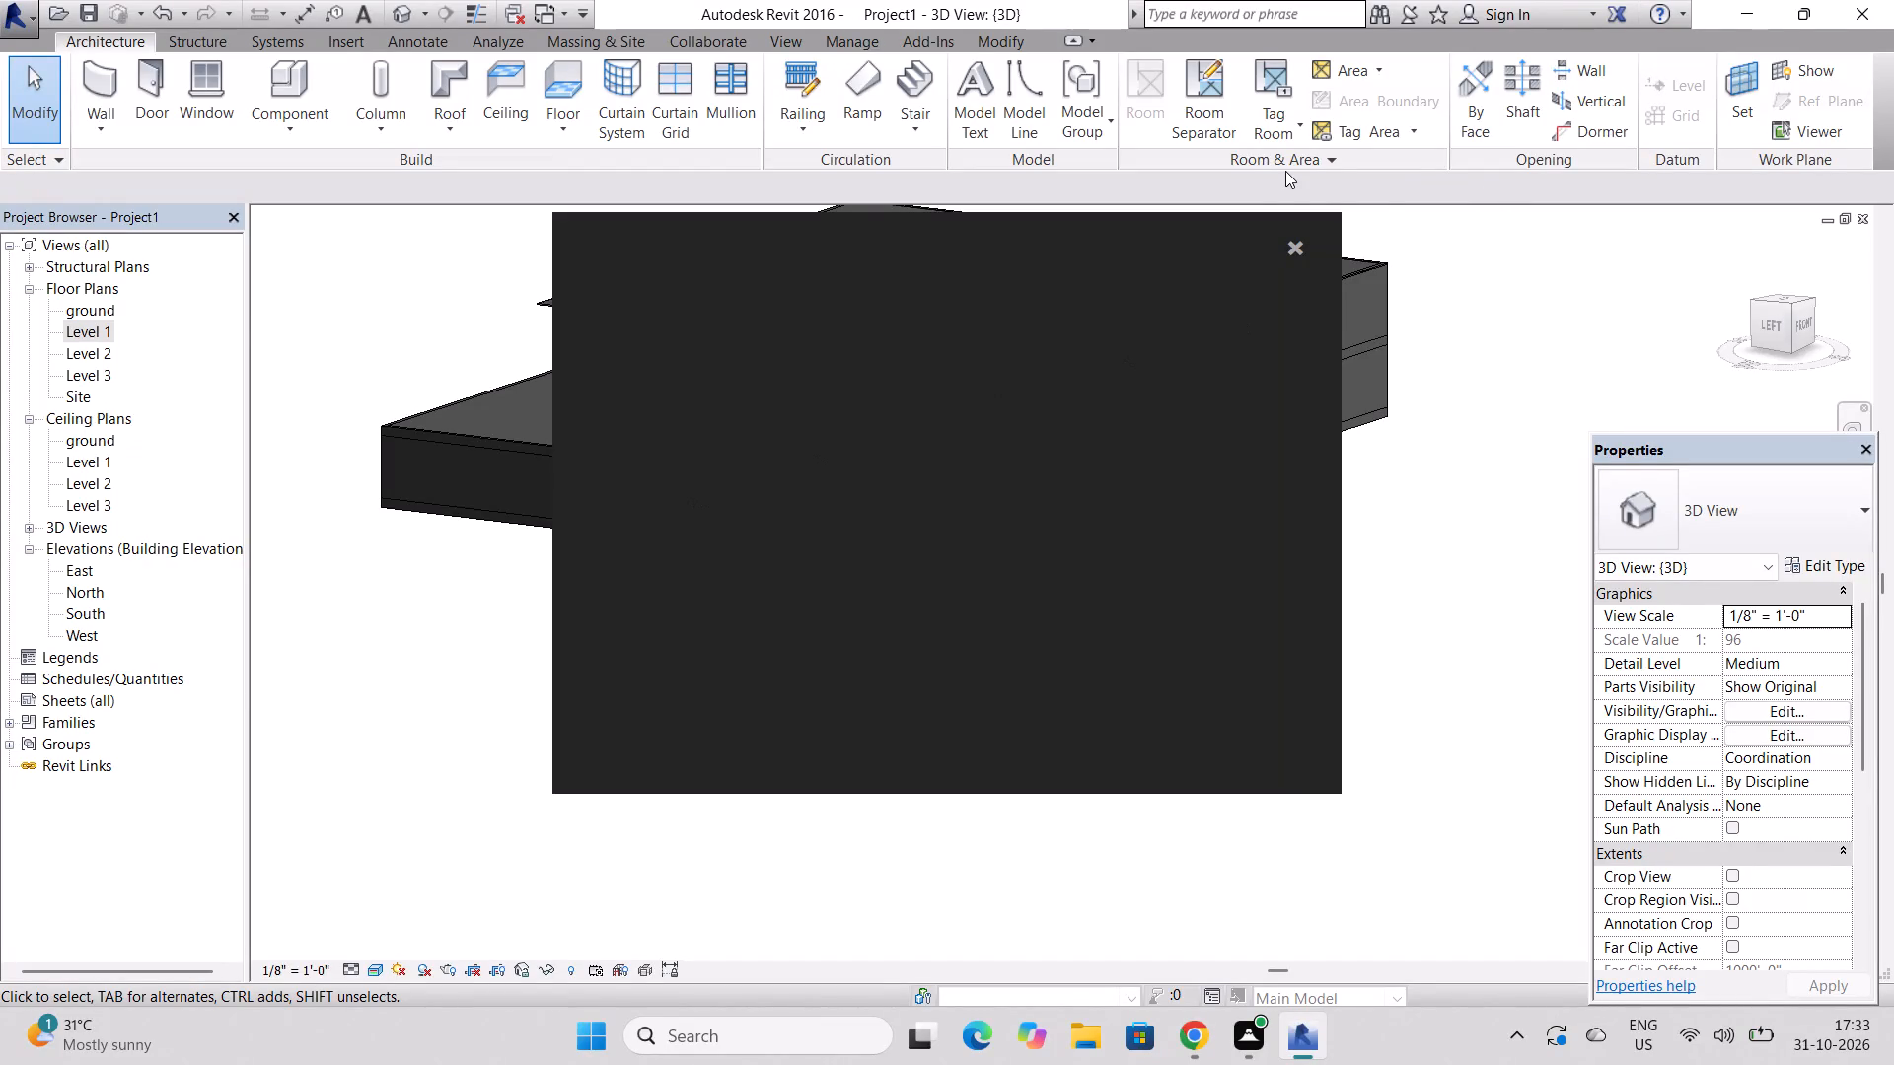
# Dismiss the notification card covering the 3D view.
pyautogui.click(1296, 245)
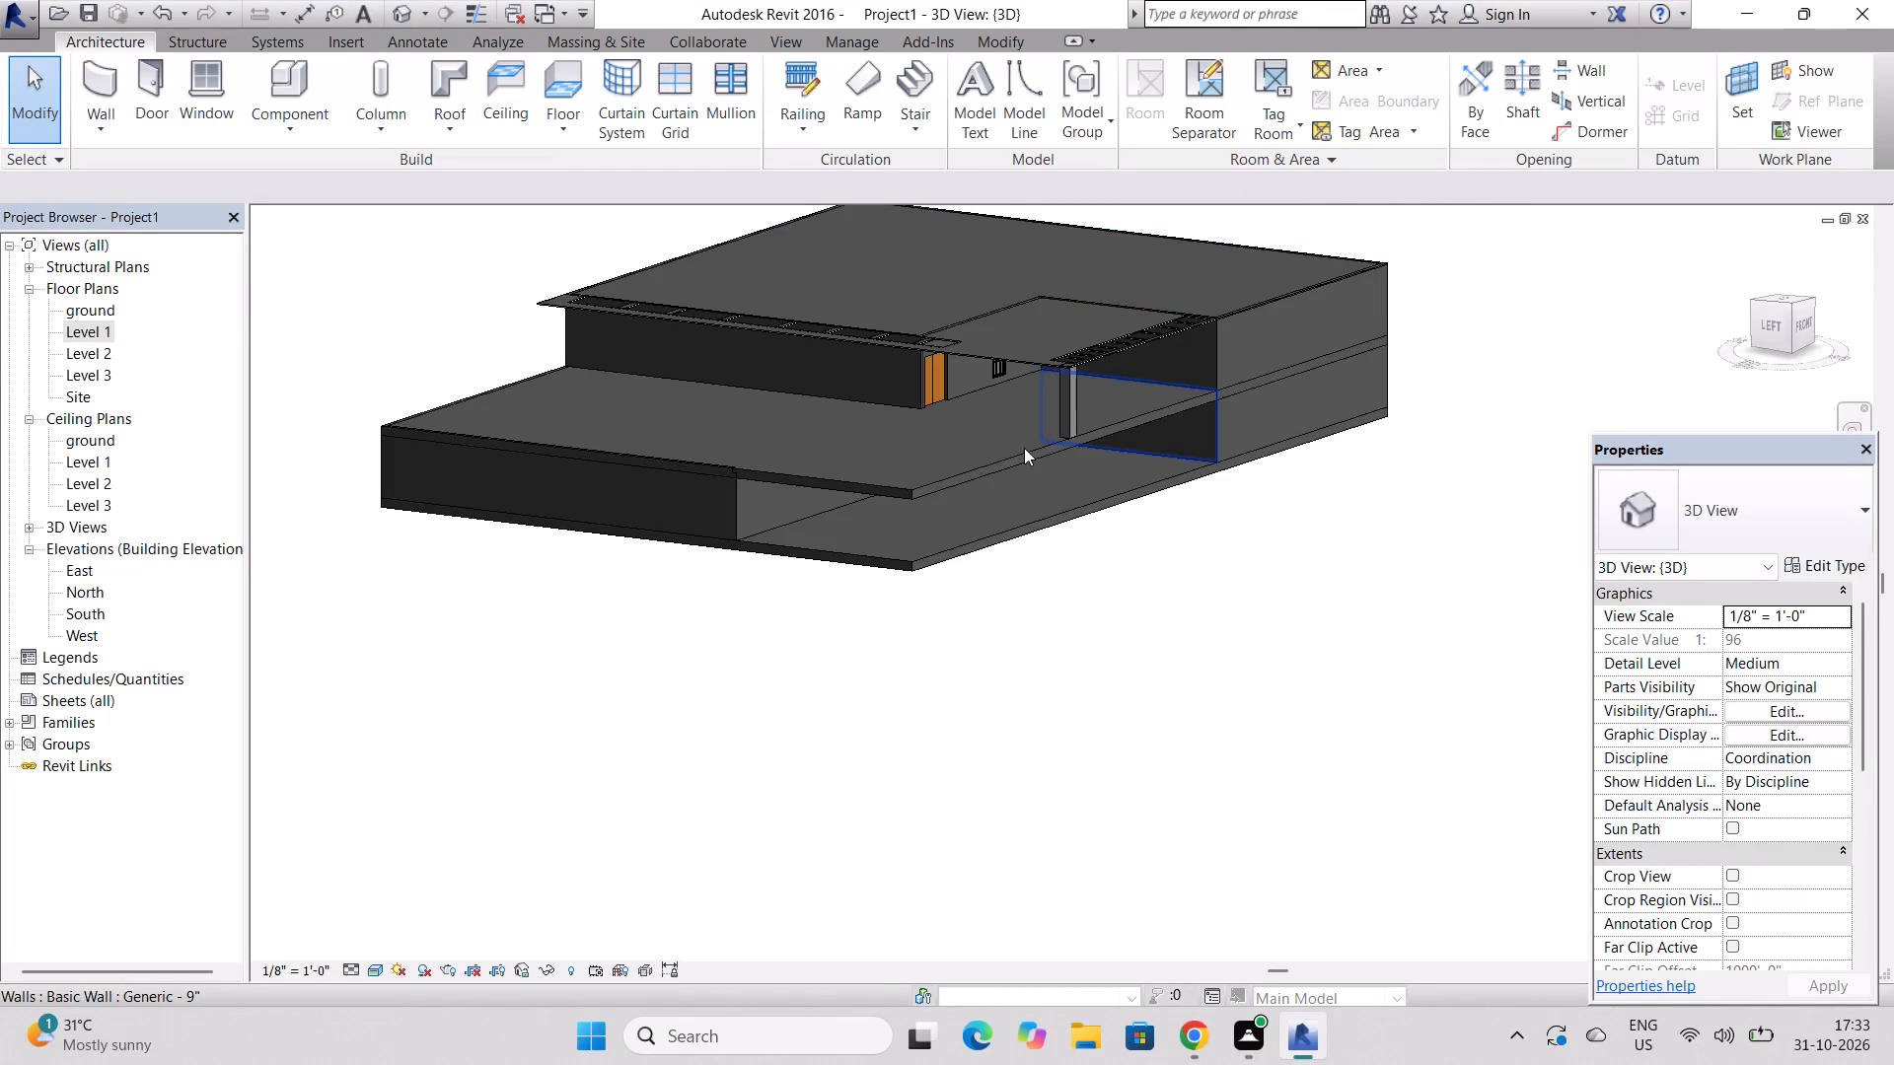
# Open the boundary sketch of the Level 1 600 x 1200mm grid compound ceiling for editing, viewing the model from the front.
pyautogui.scroll(-4, 885, 542)
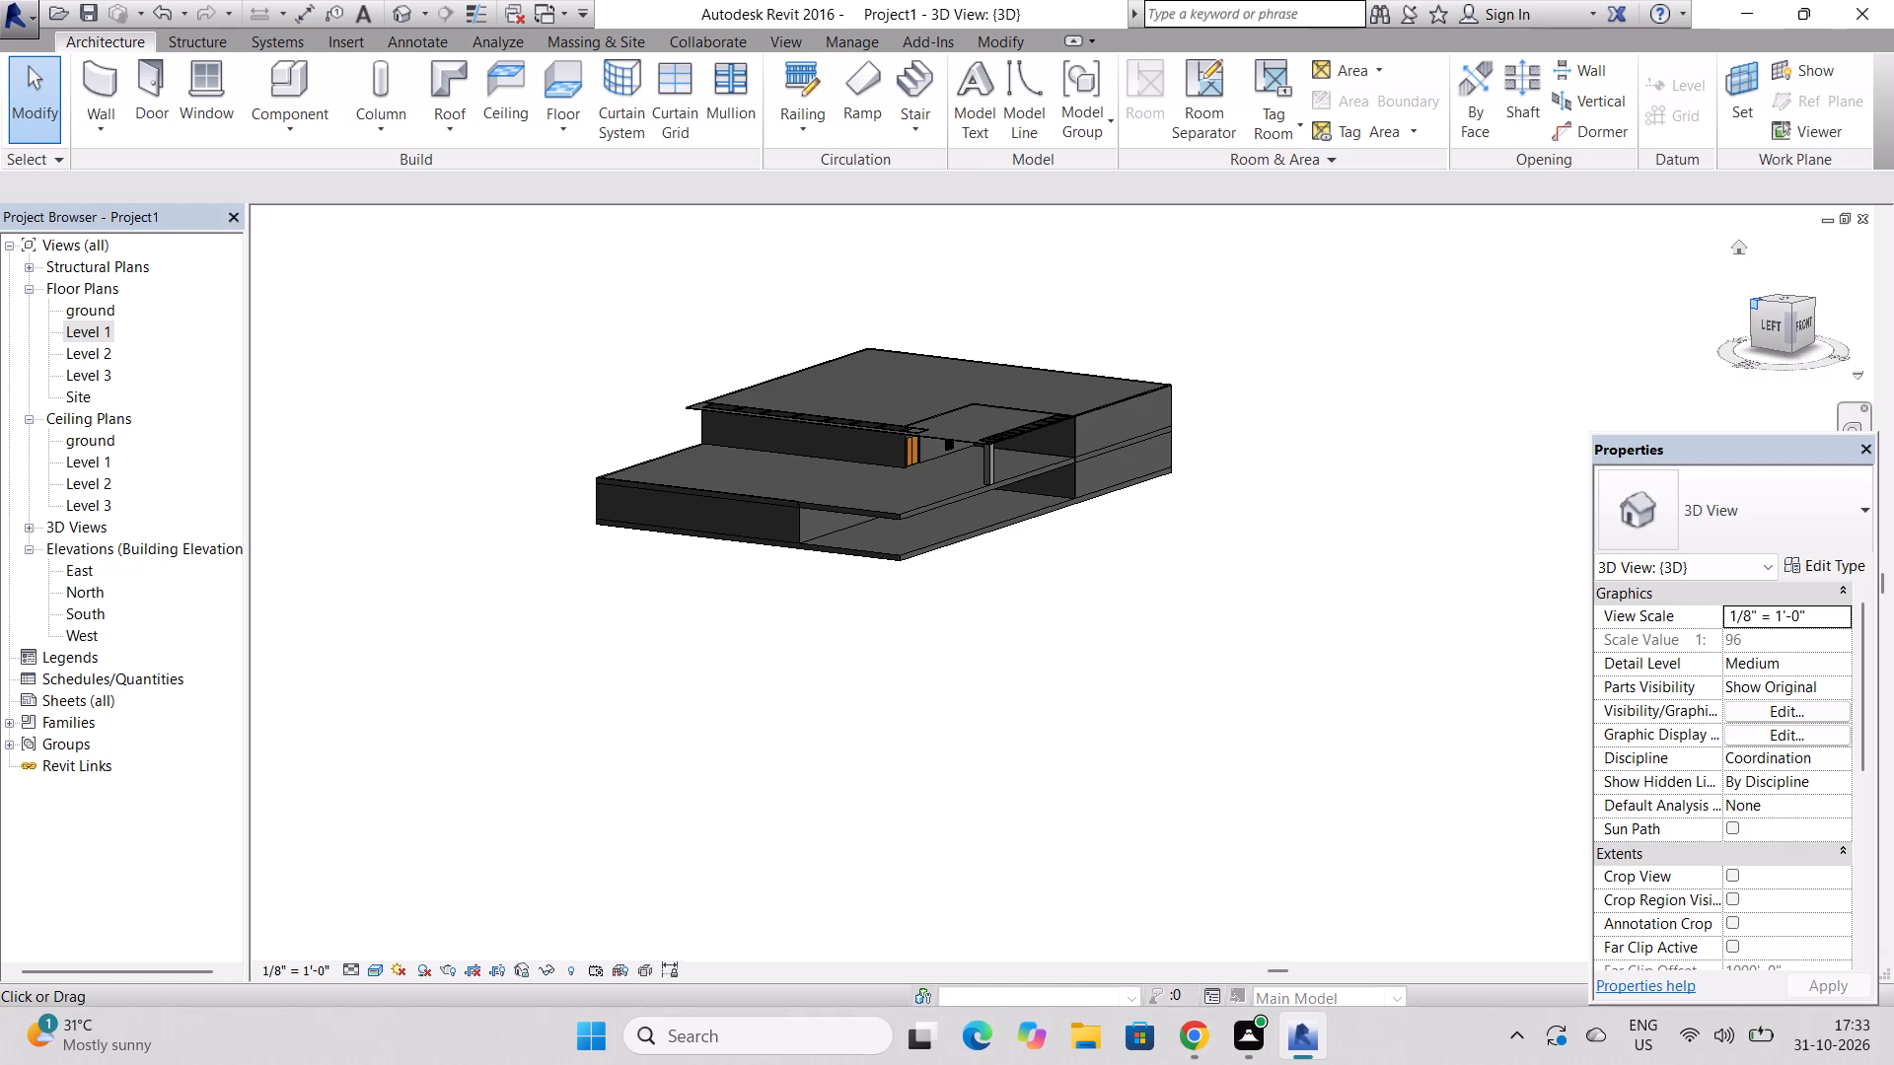
pyautogui.moveTo(1755, 305); pyautogui.dragTo(1401, 319)
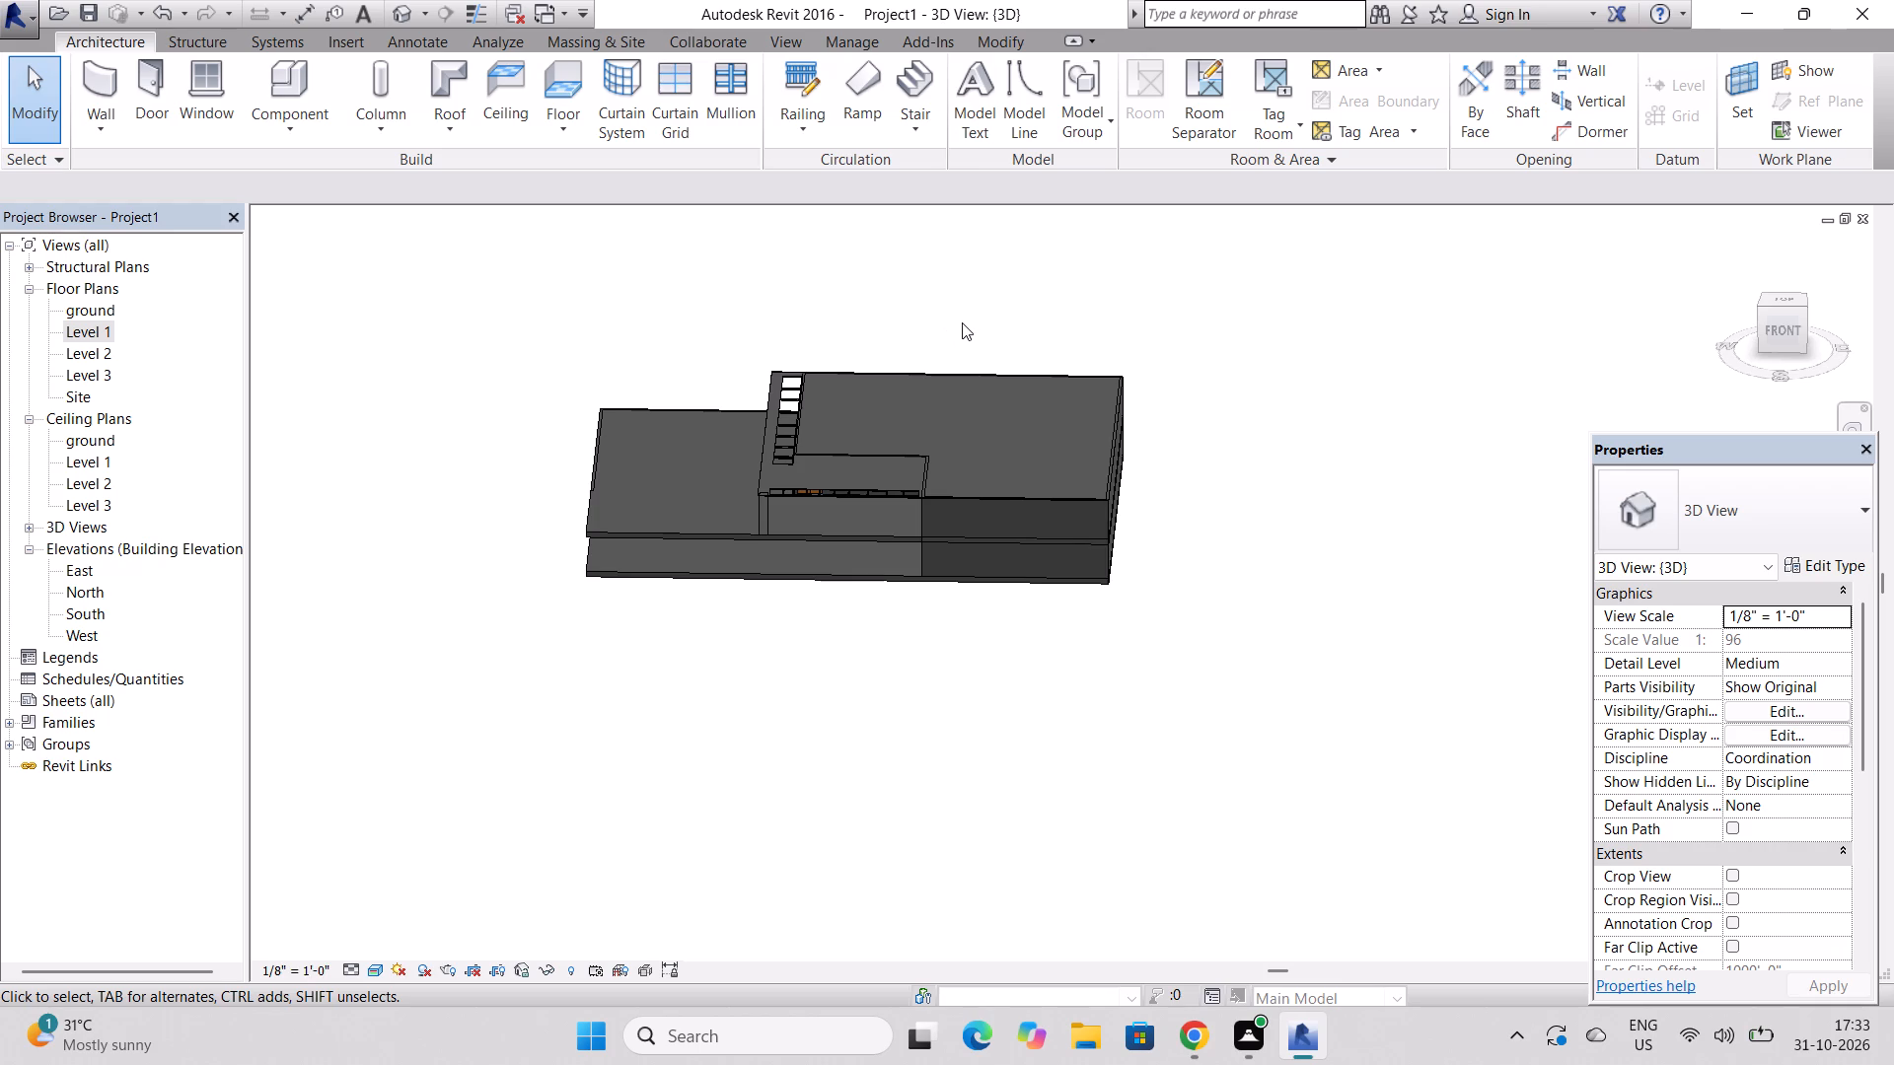
pyautogui.scroll(6, 761, 386)
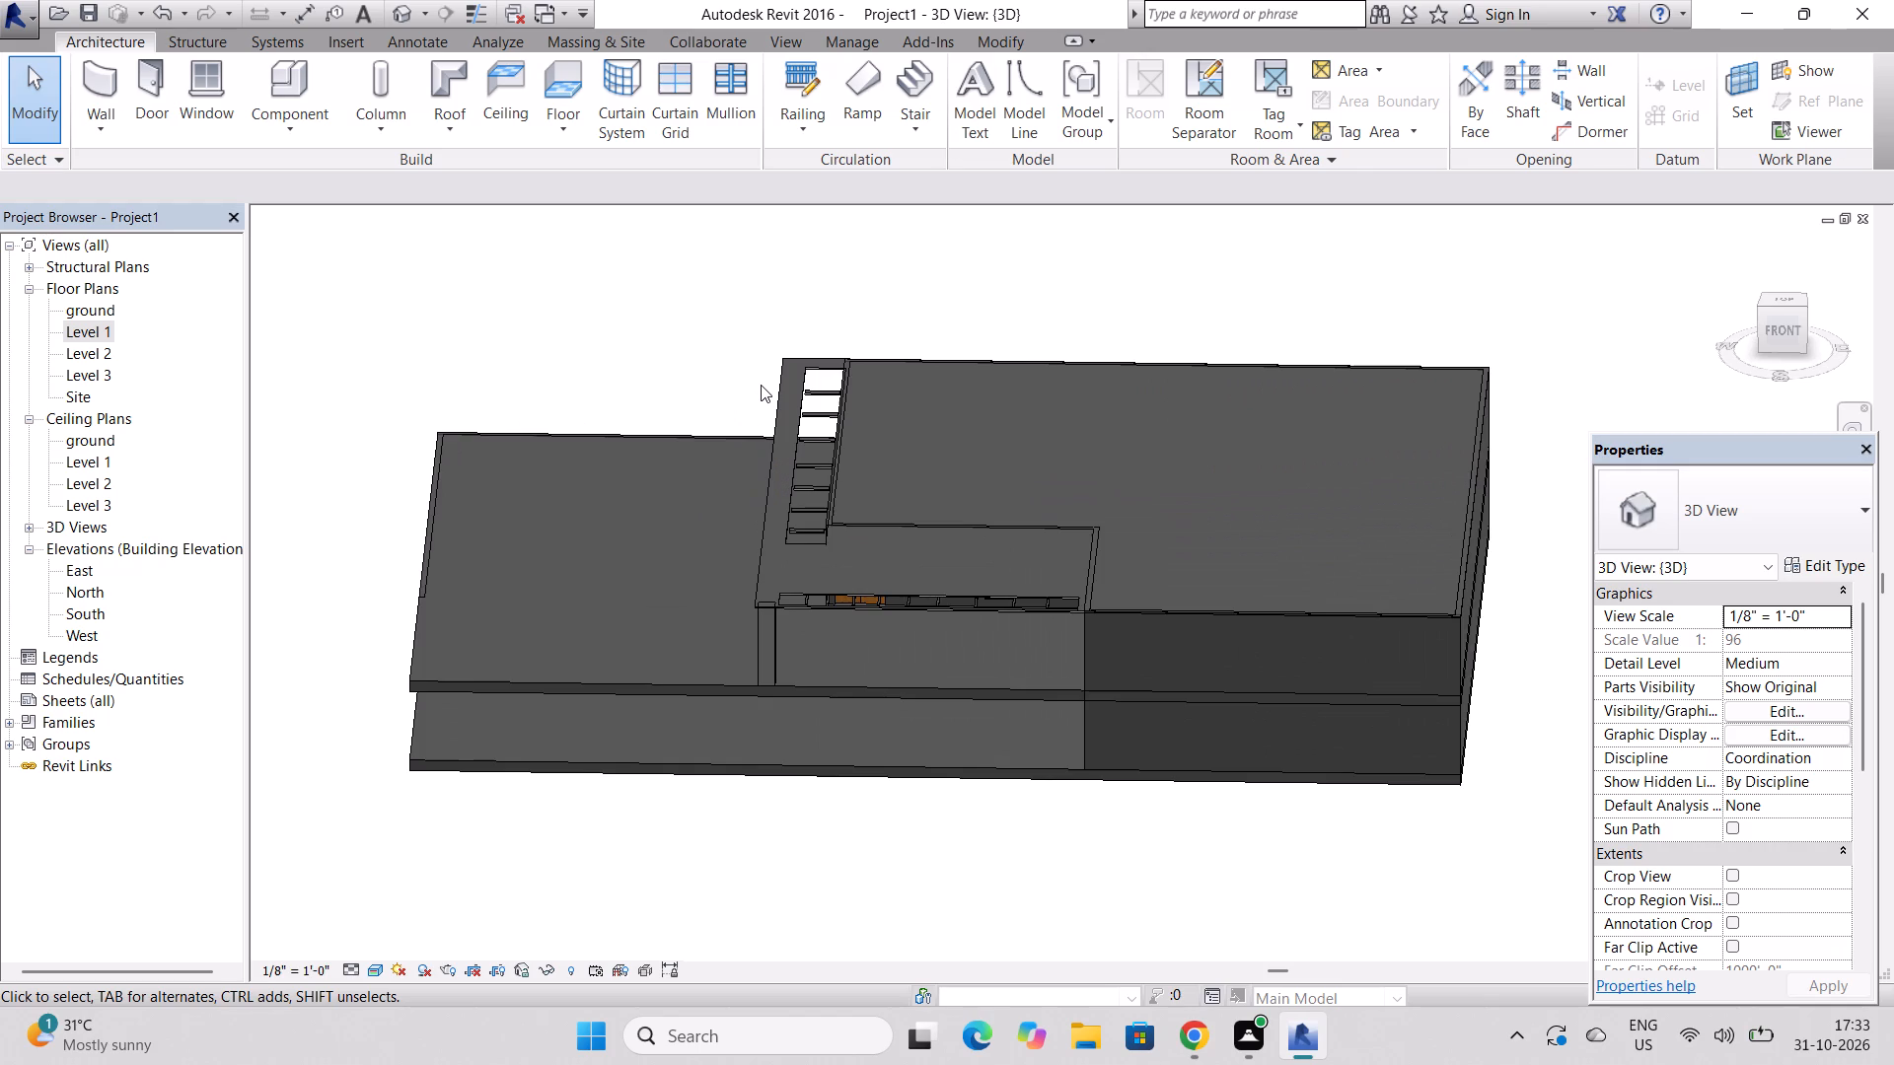
pyautogui.scroll(1, 761, 385)
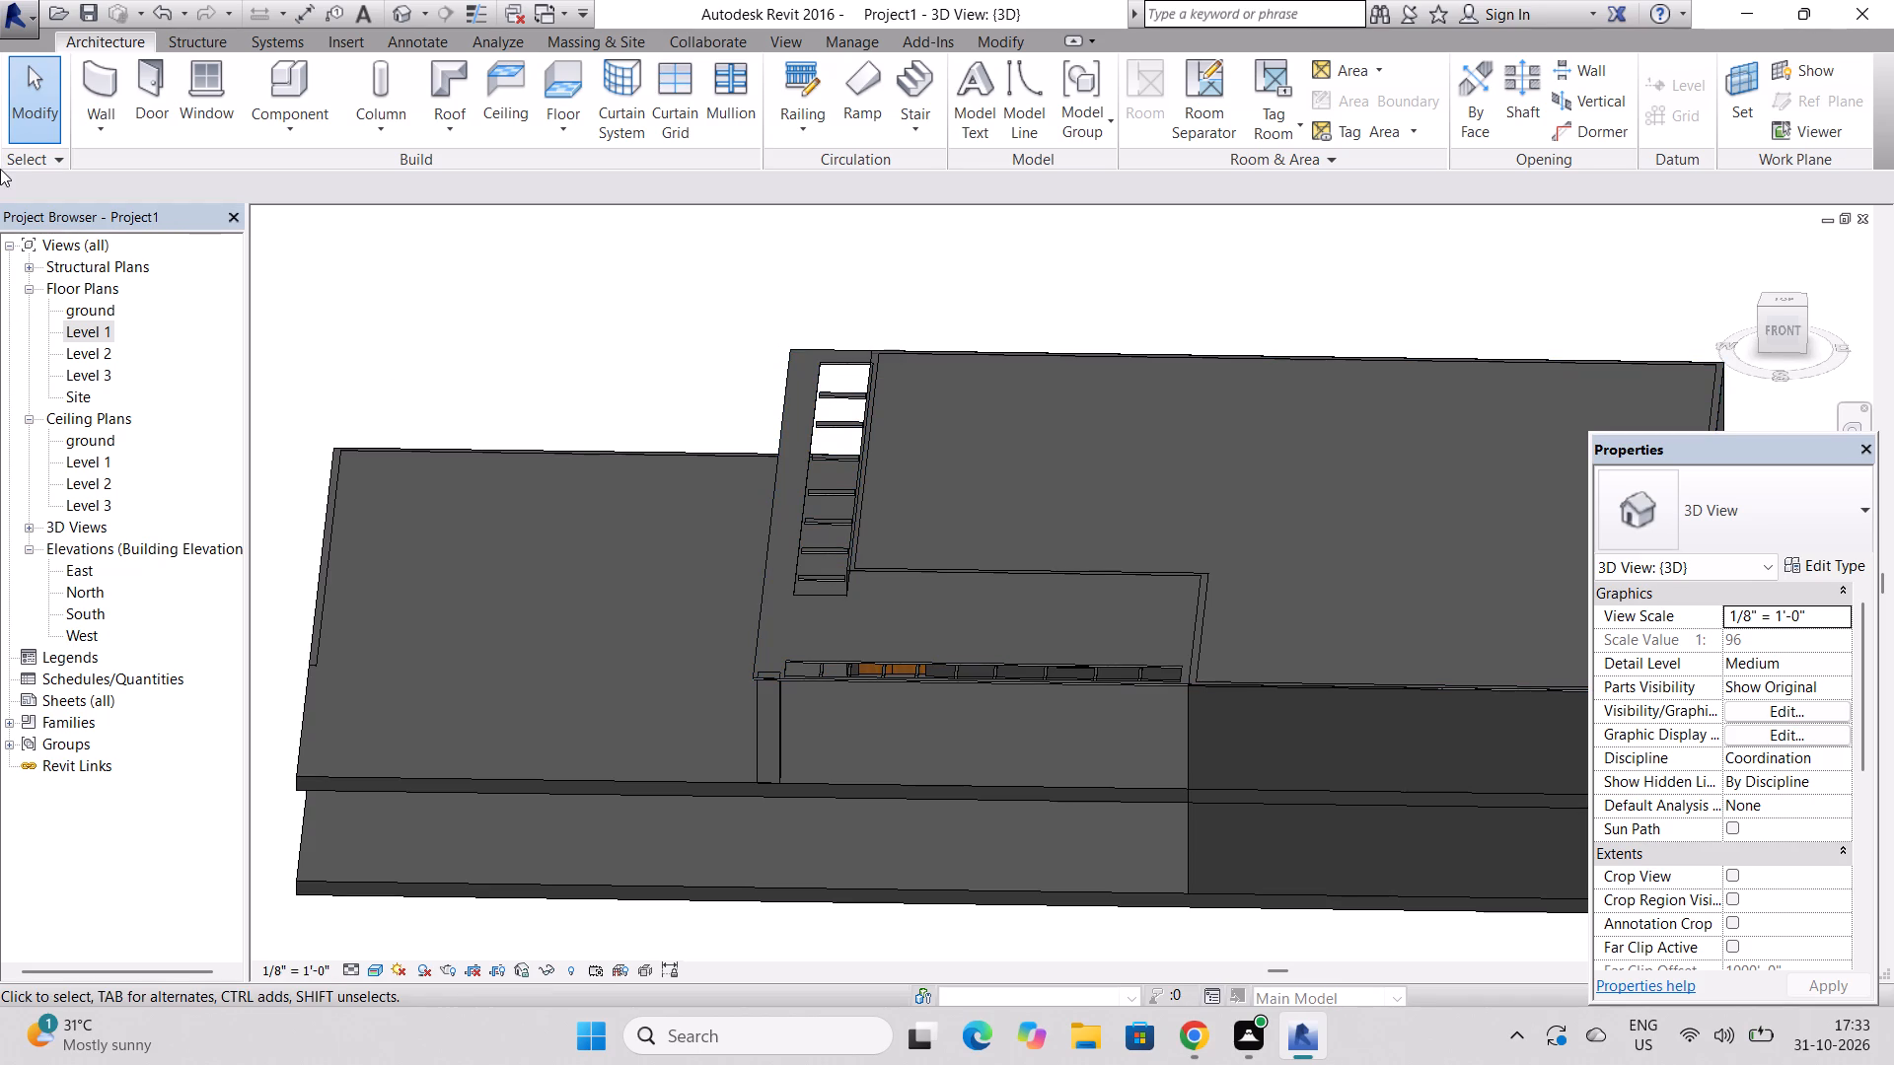
pyautogui.scroll(5, 890, 392)
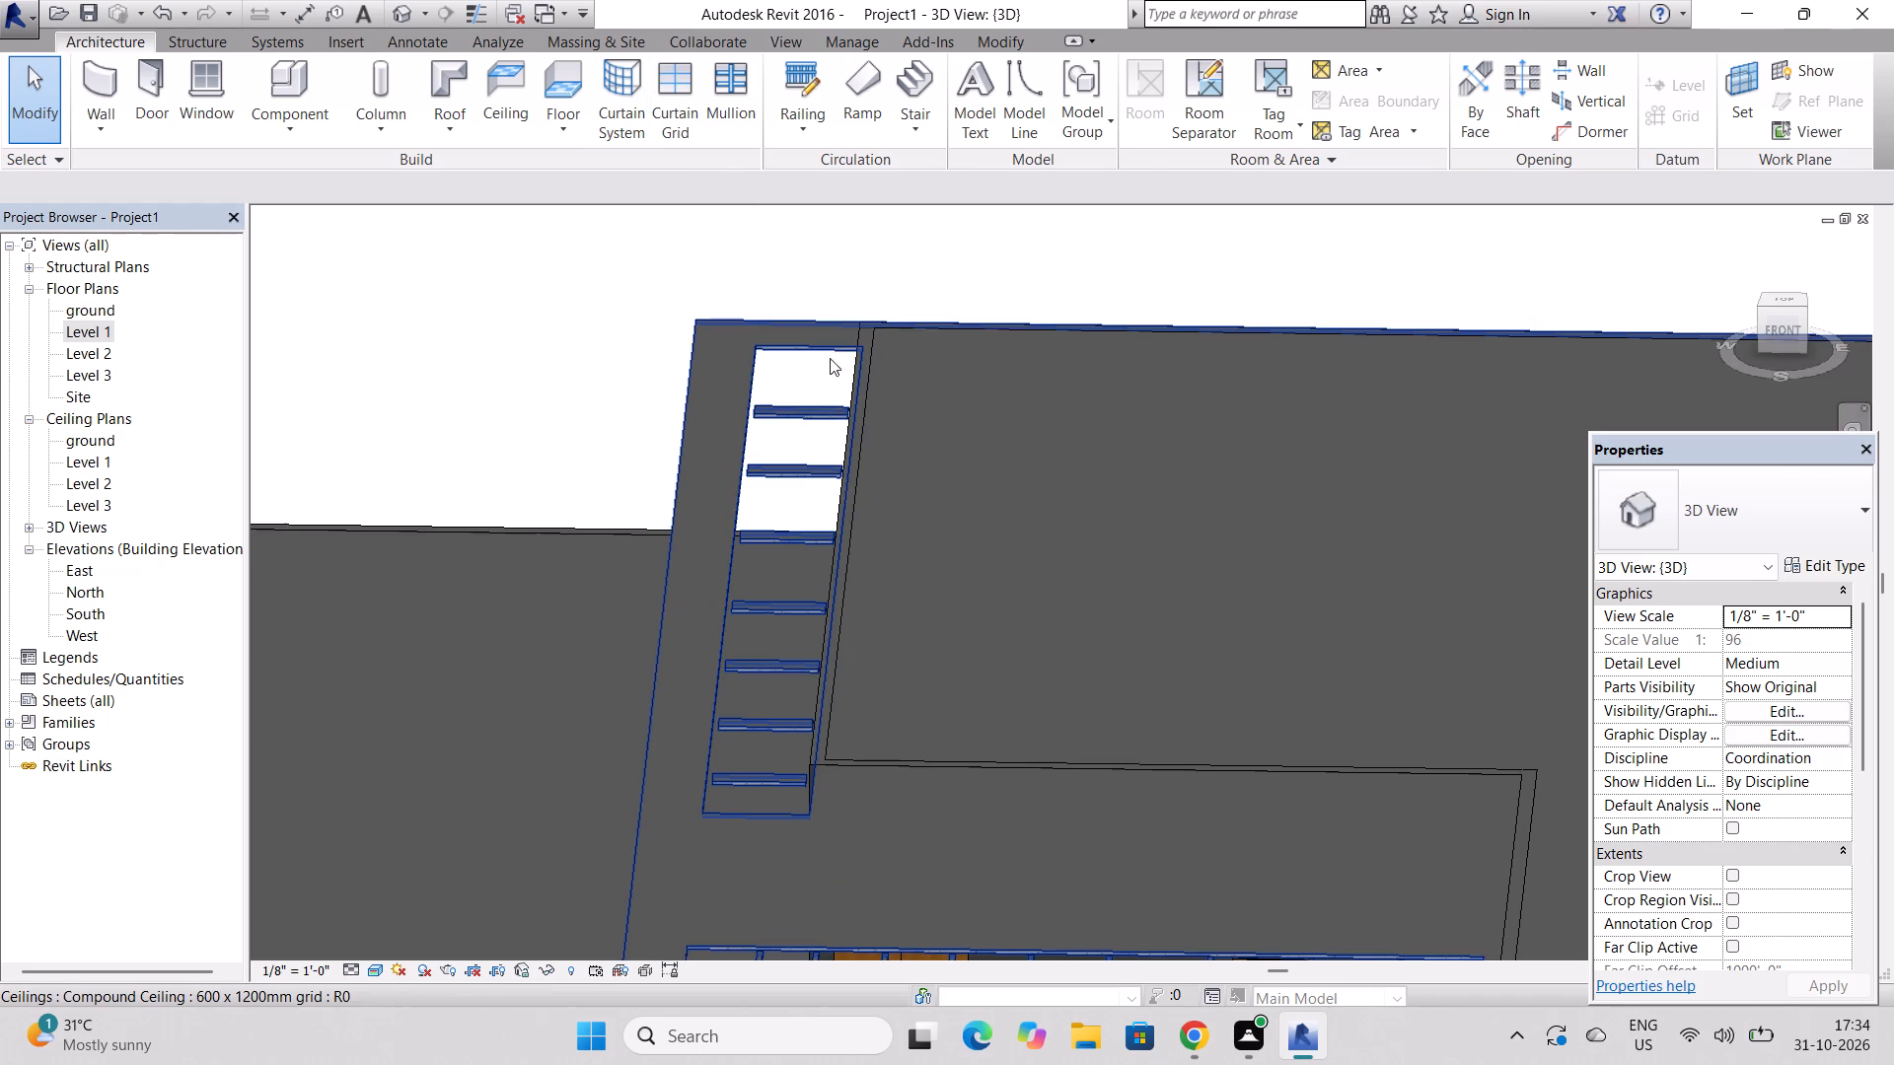
pyautogui.doubleClick(830, 351)
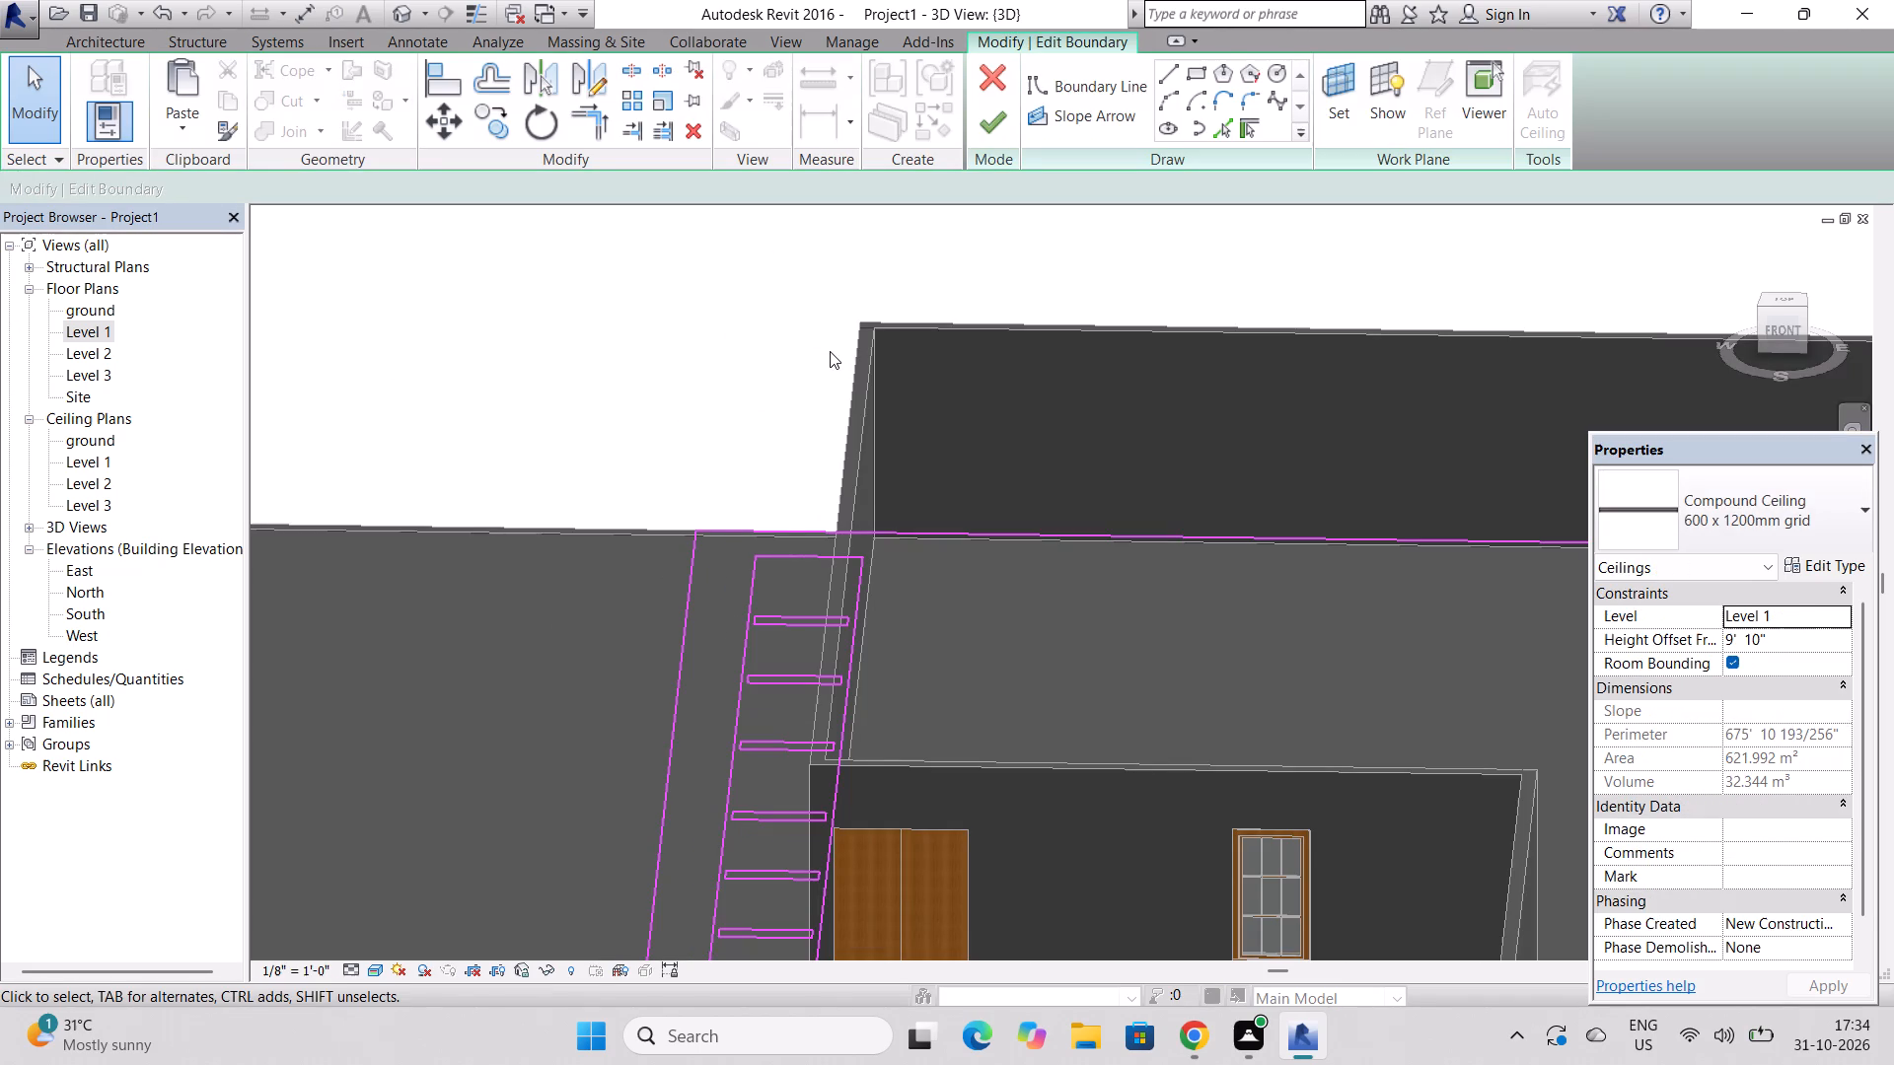
# Delete all four sketch lines of the northernmost divider strip in the long ceiling opening.
pyautogui.scroll(-3, 830, 428)
pyautogui.scroll(4, 832, 542)
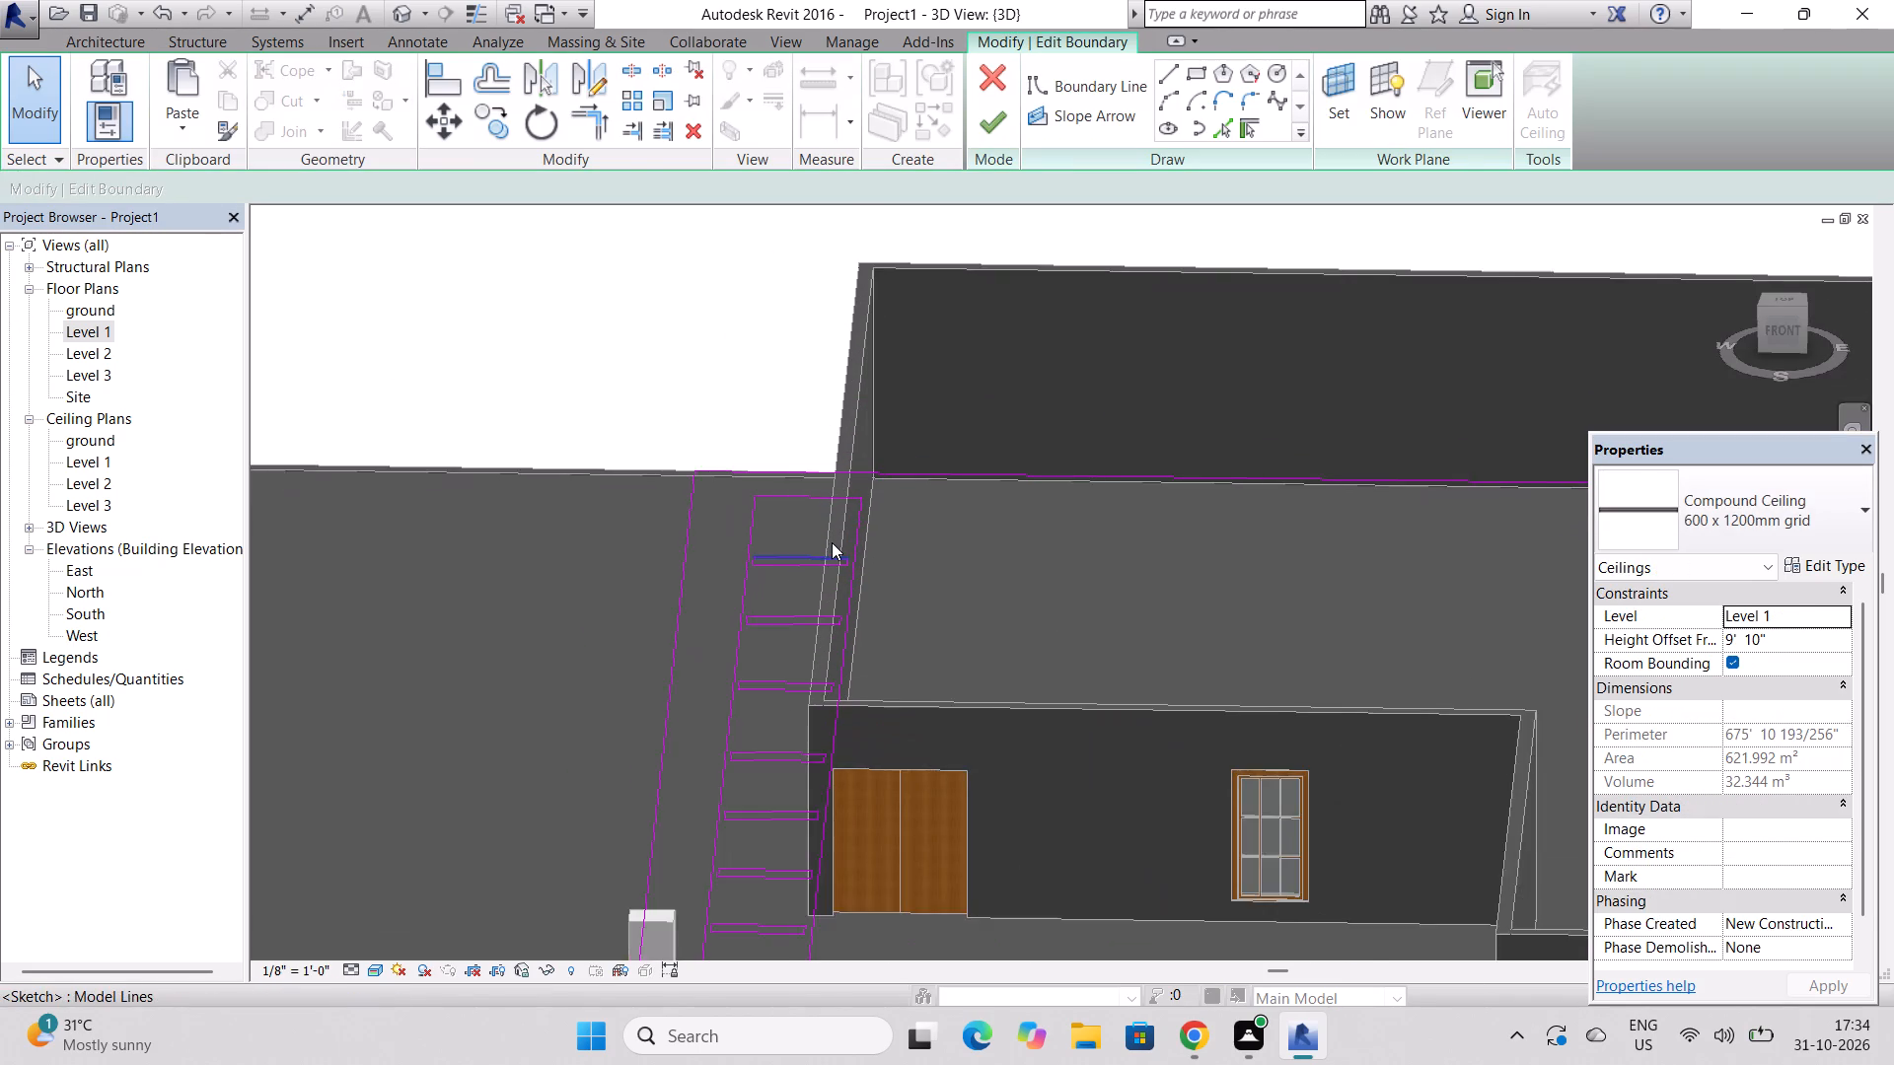
pyautogui.click(798, 566)
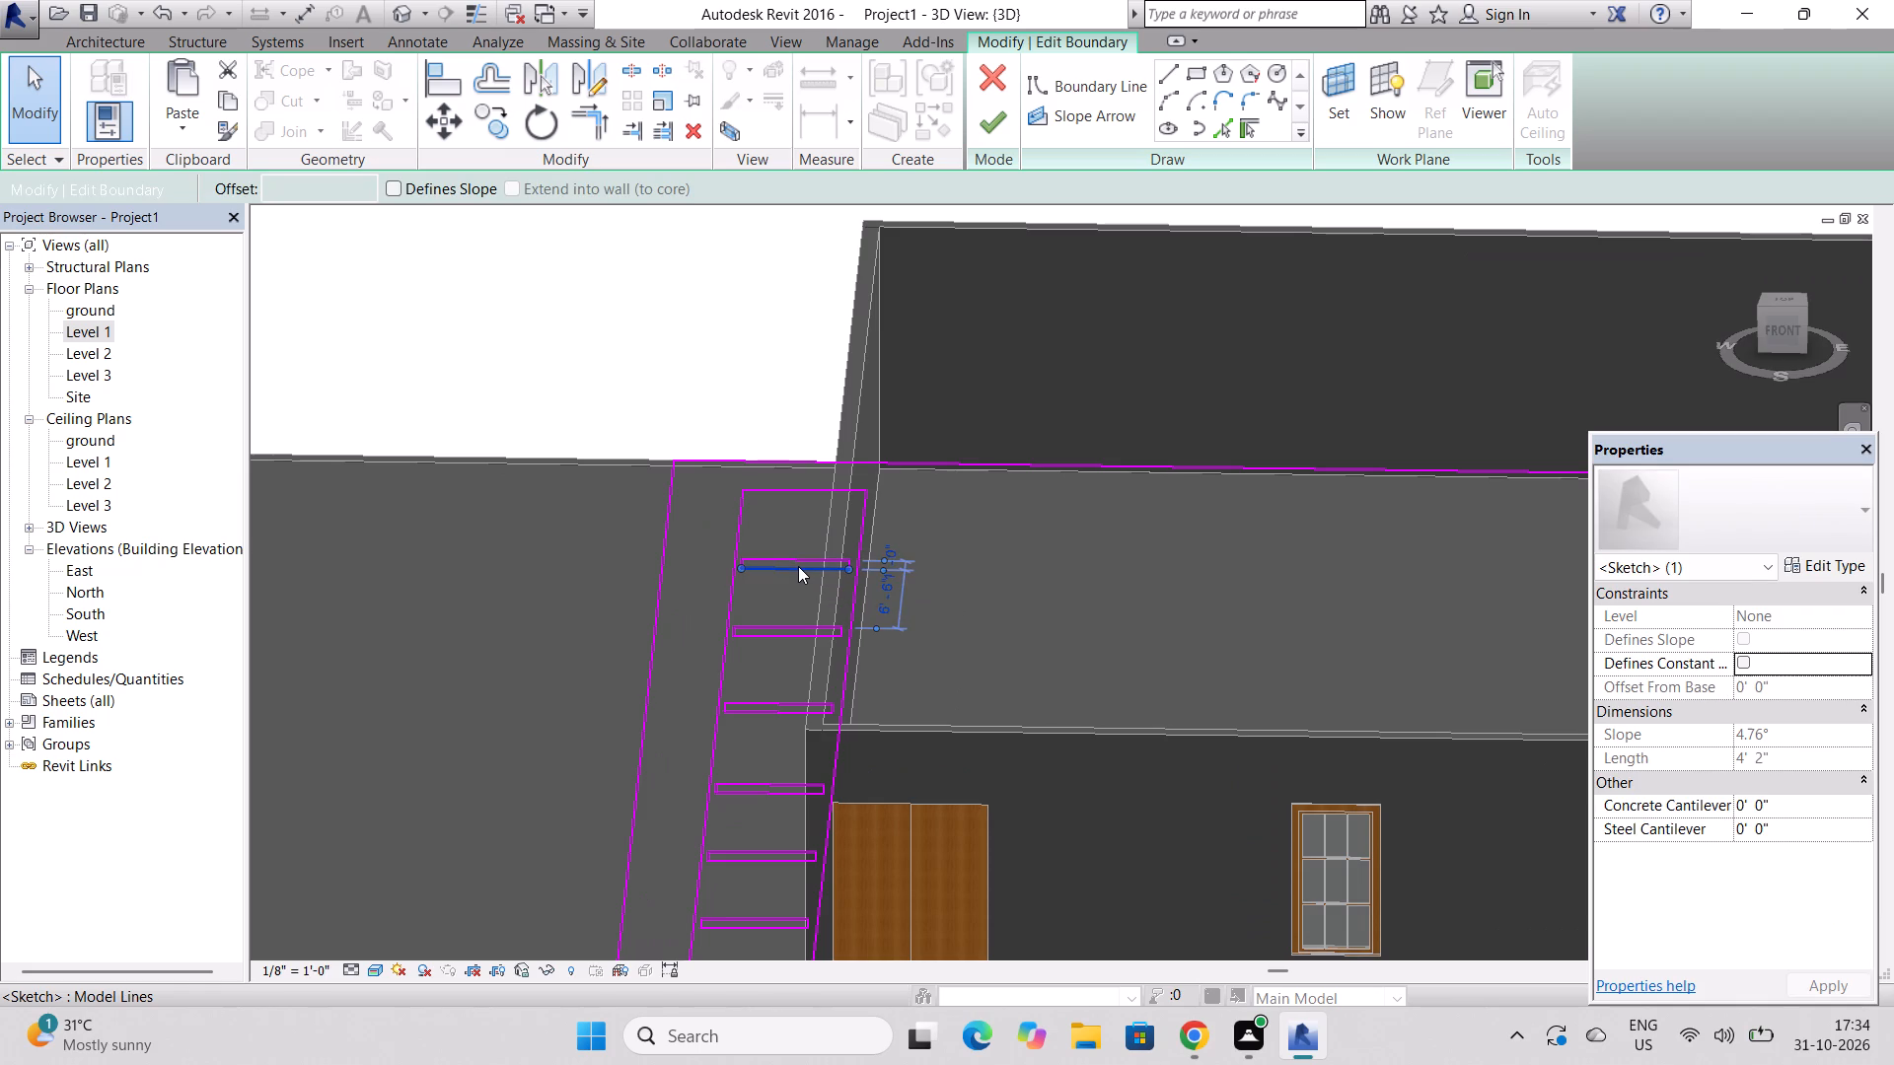
pyautogui.press('Delete')
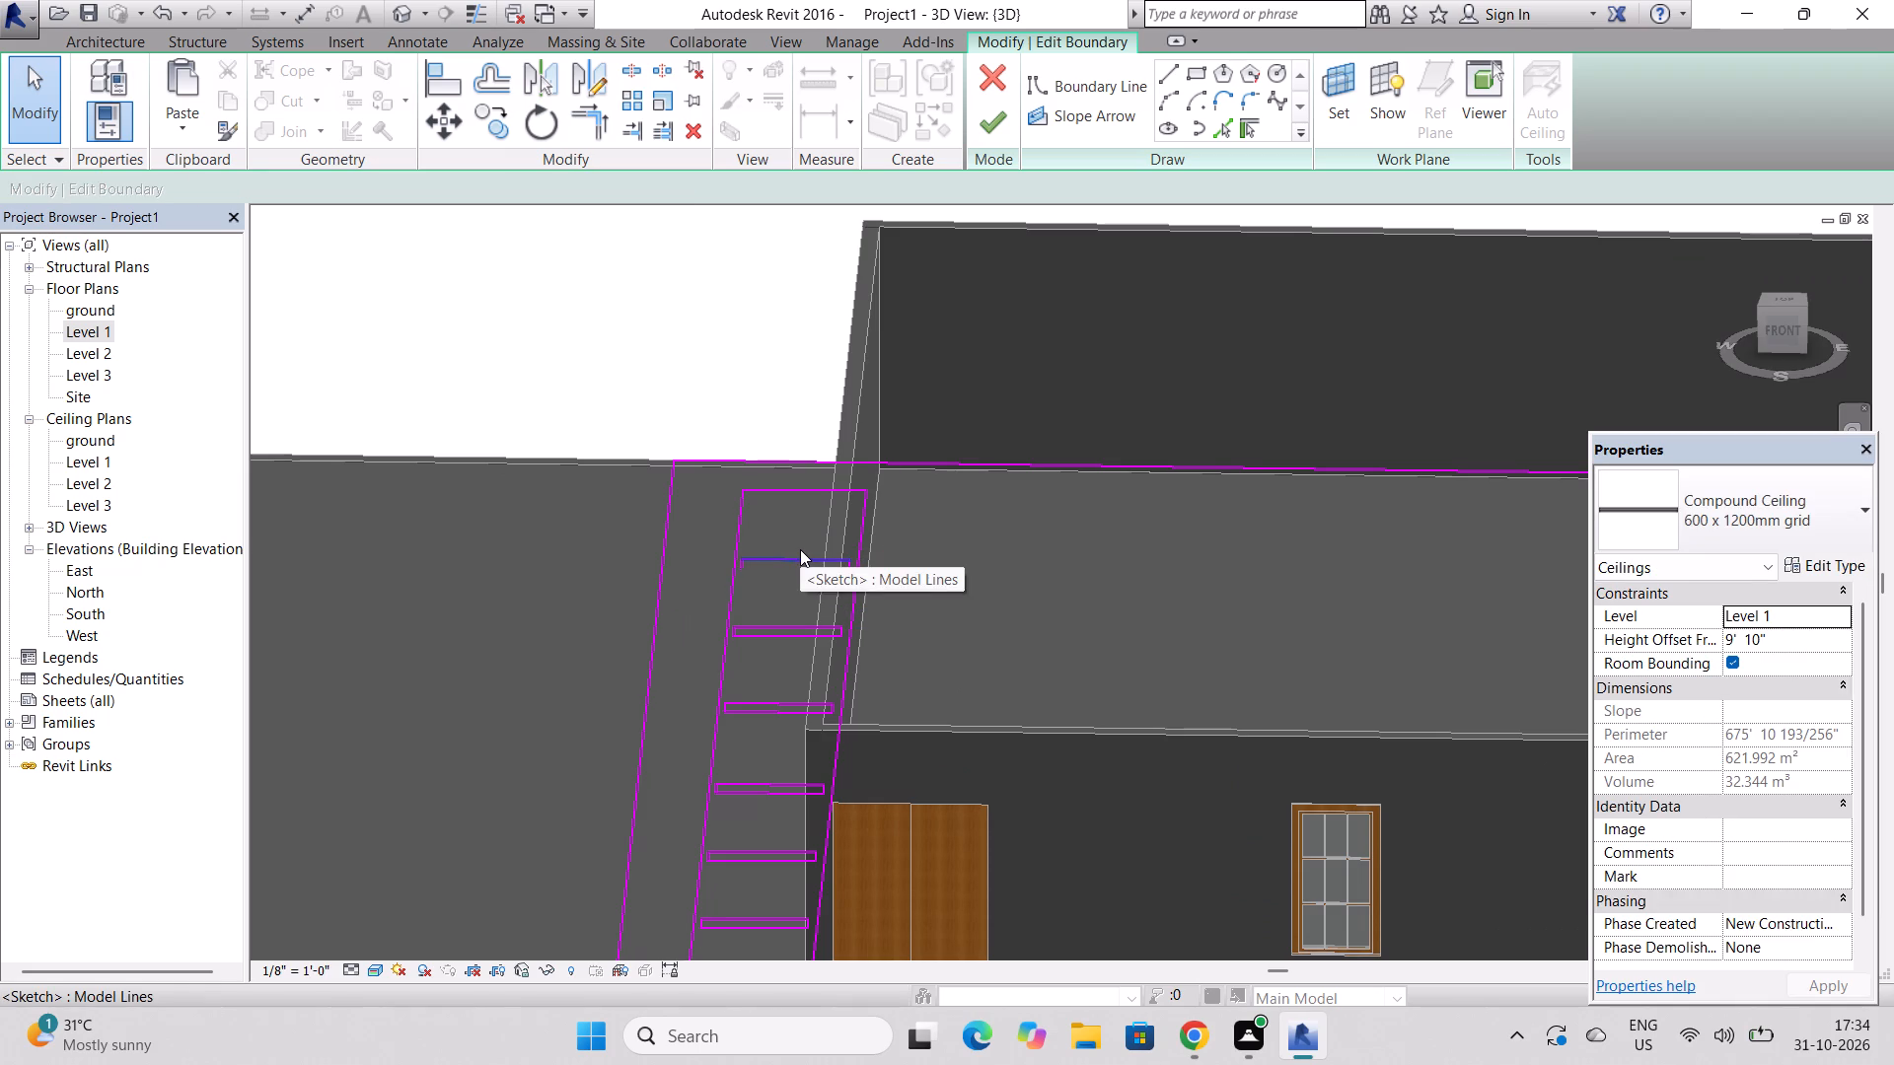
pyautogui.click(800, 549)
pyautogui.press('Delete')
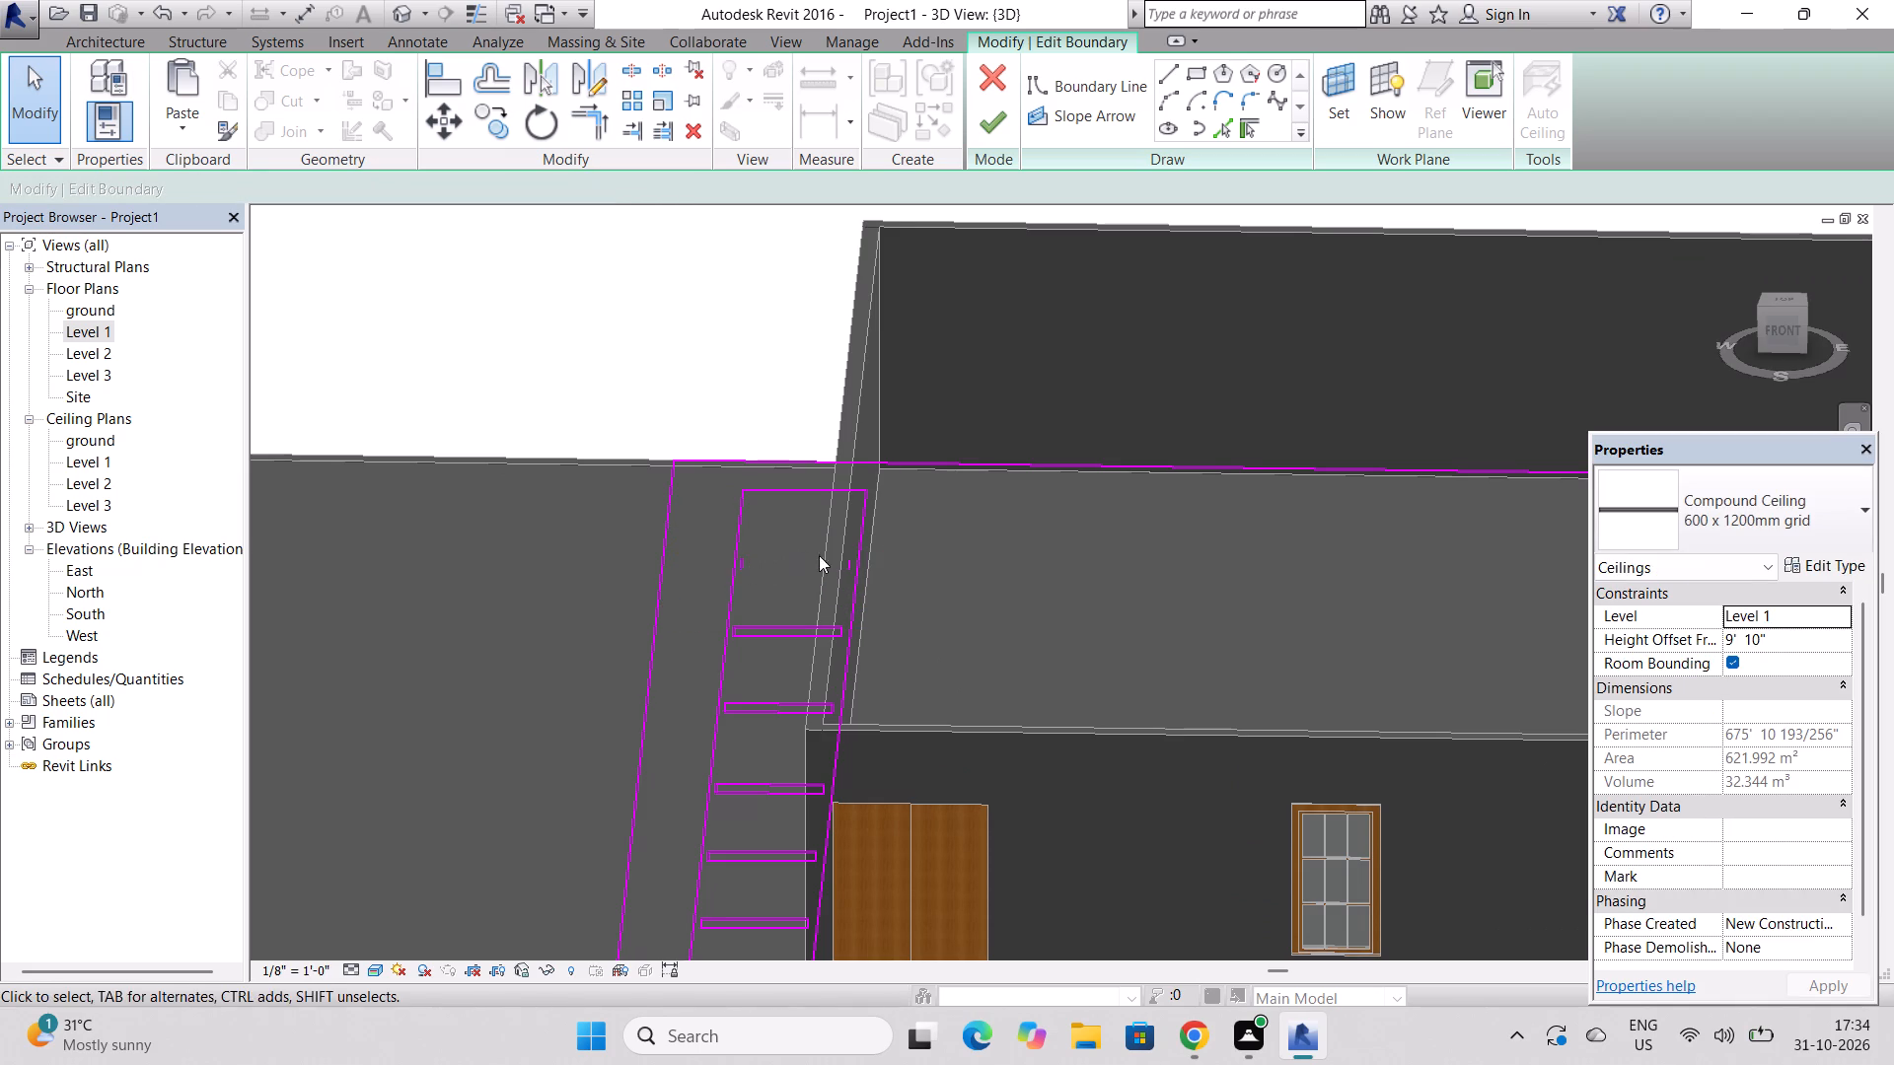
pyautogui.scroll(4, 863, 555)
pyautogui.click(838, 570)
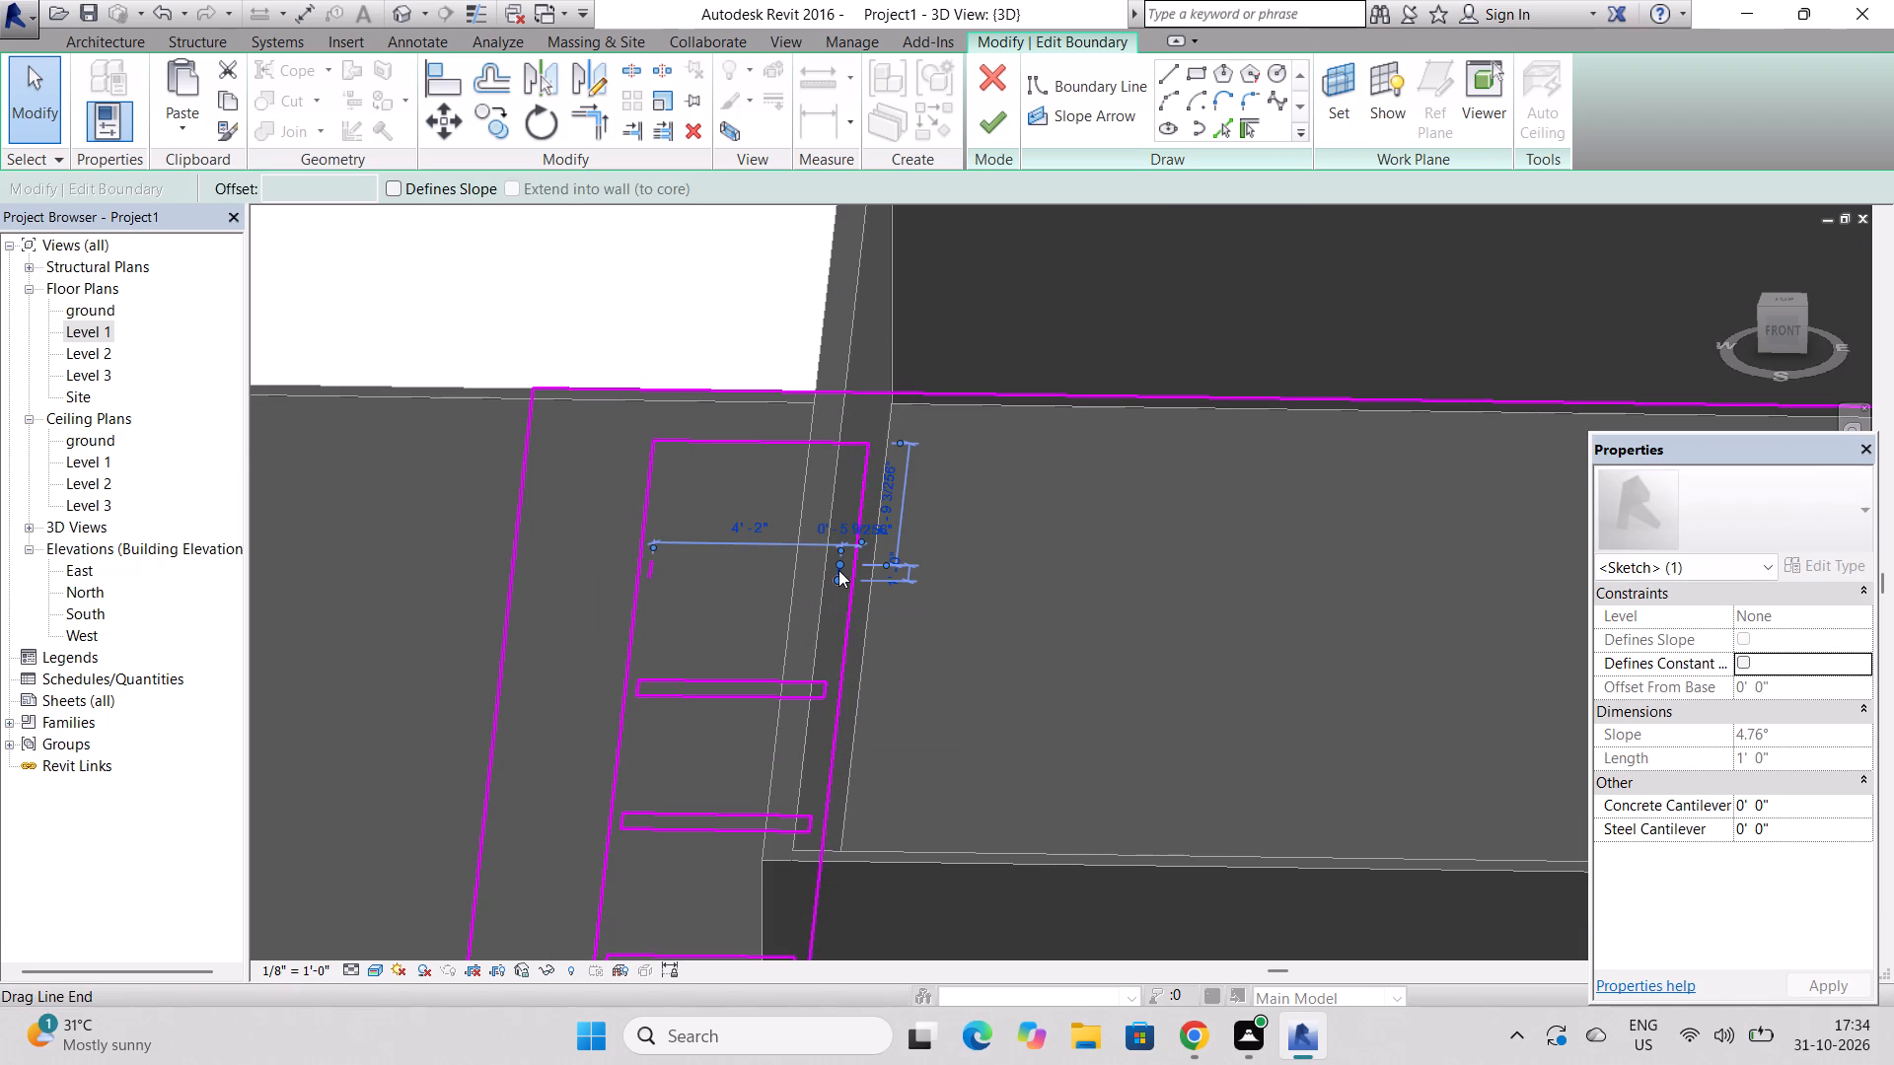
pyautogui.press('Delete')
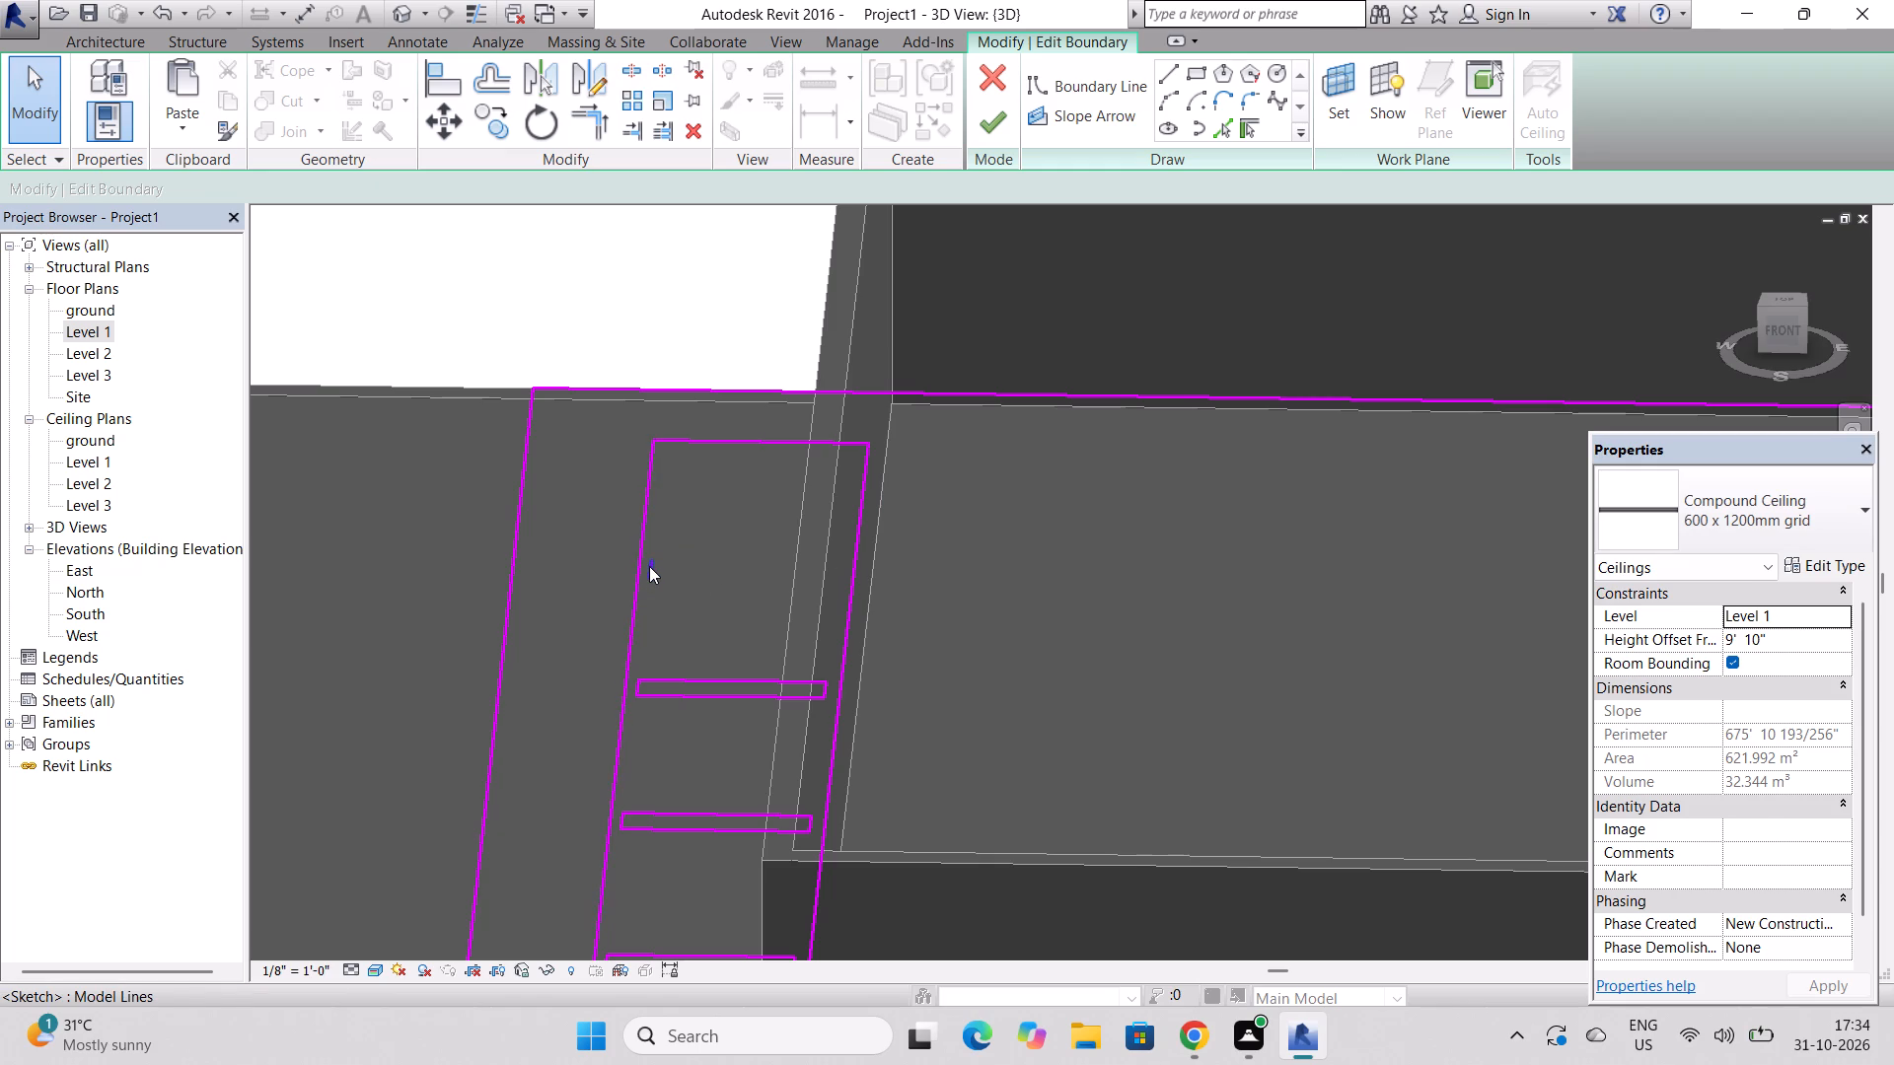
pyautogui.click(649, 566)
pyautogui.press('Delete')
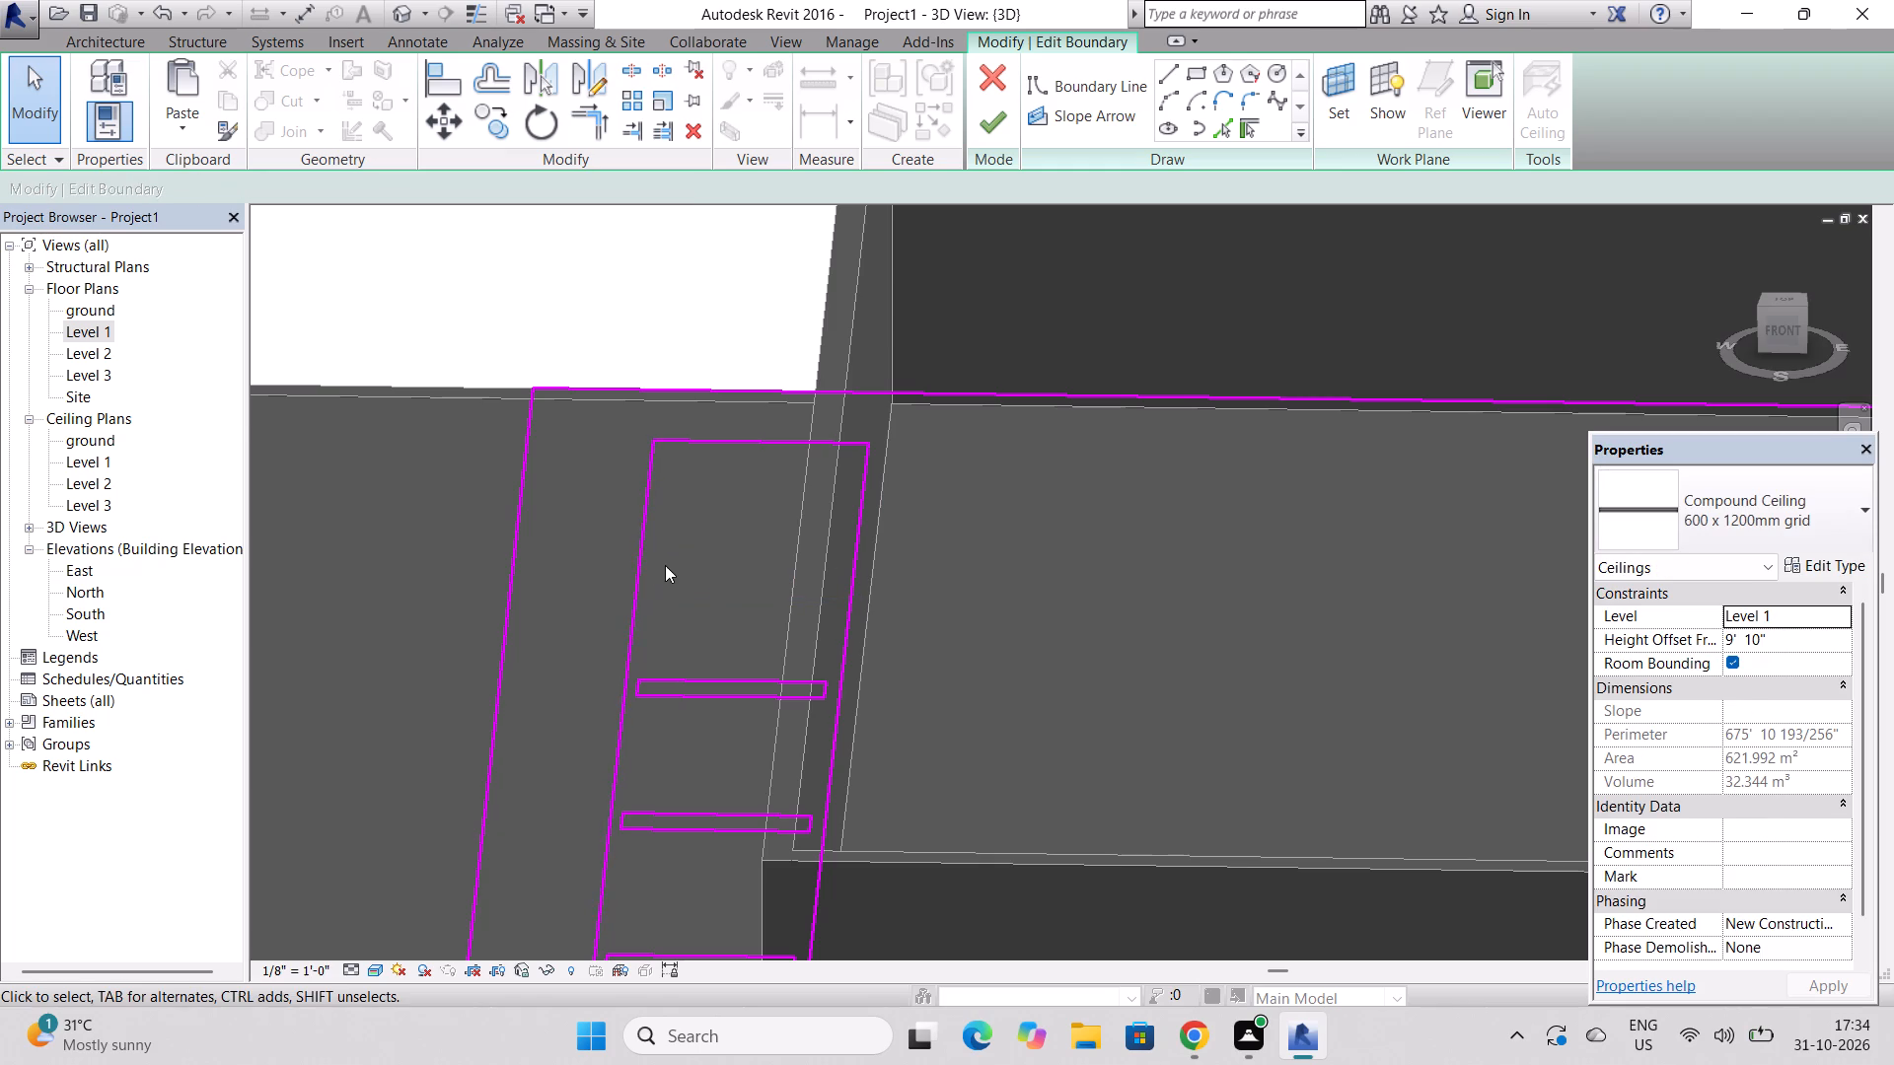
# Delete the four sketch lines of the next divider strip to the south in the long opening, dismissing the notification card.
pyautogui.scroll(-7, 676, 562)
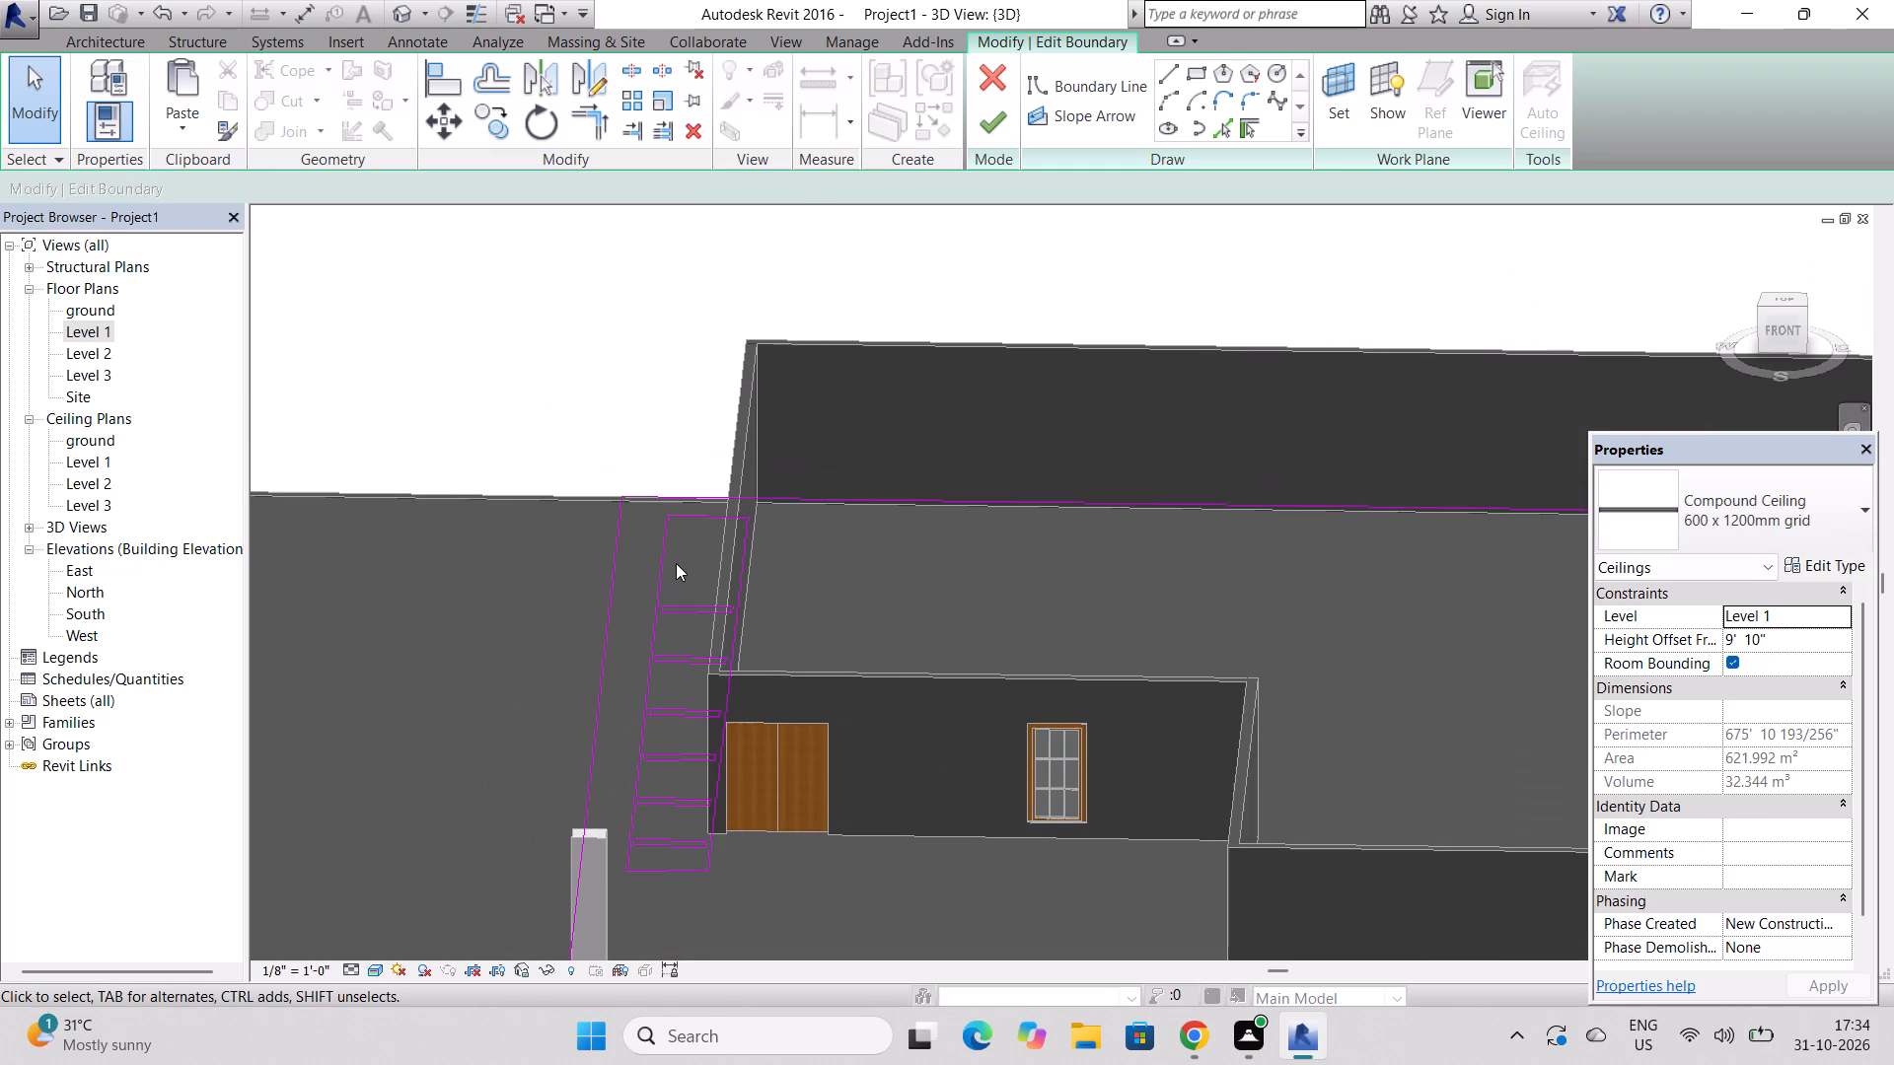
pyautogui.scroll(7, 679, 609)
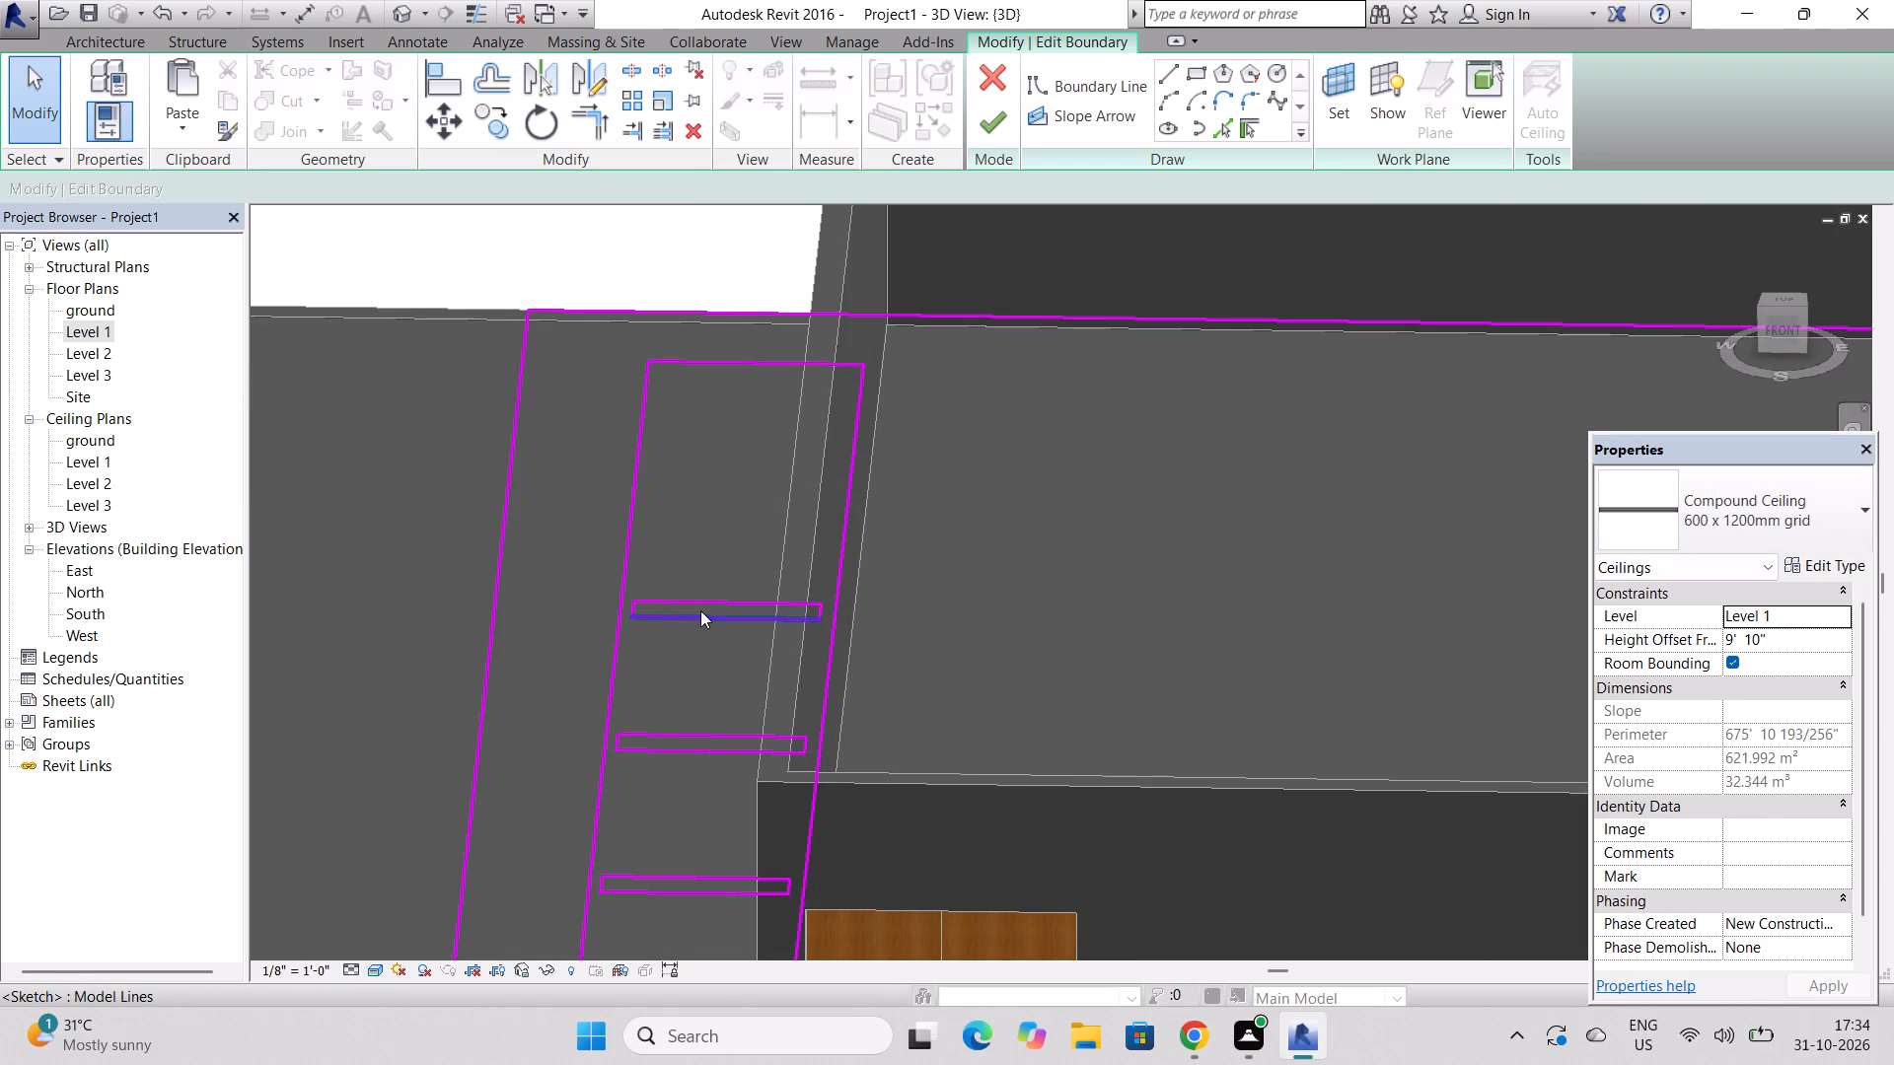
pyautogui.click(707, 614)
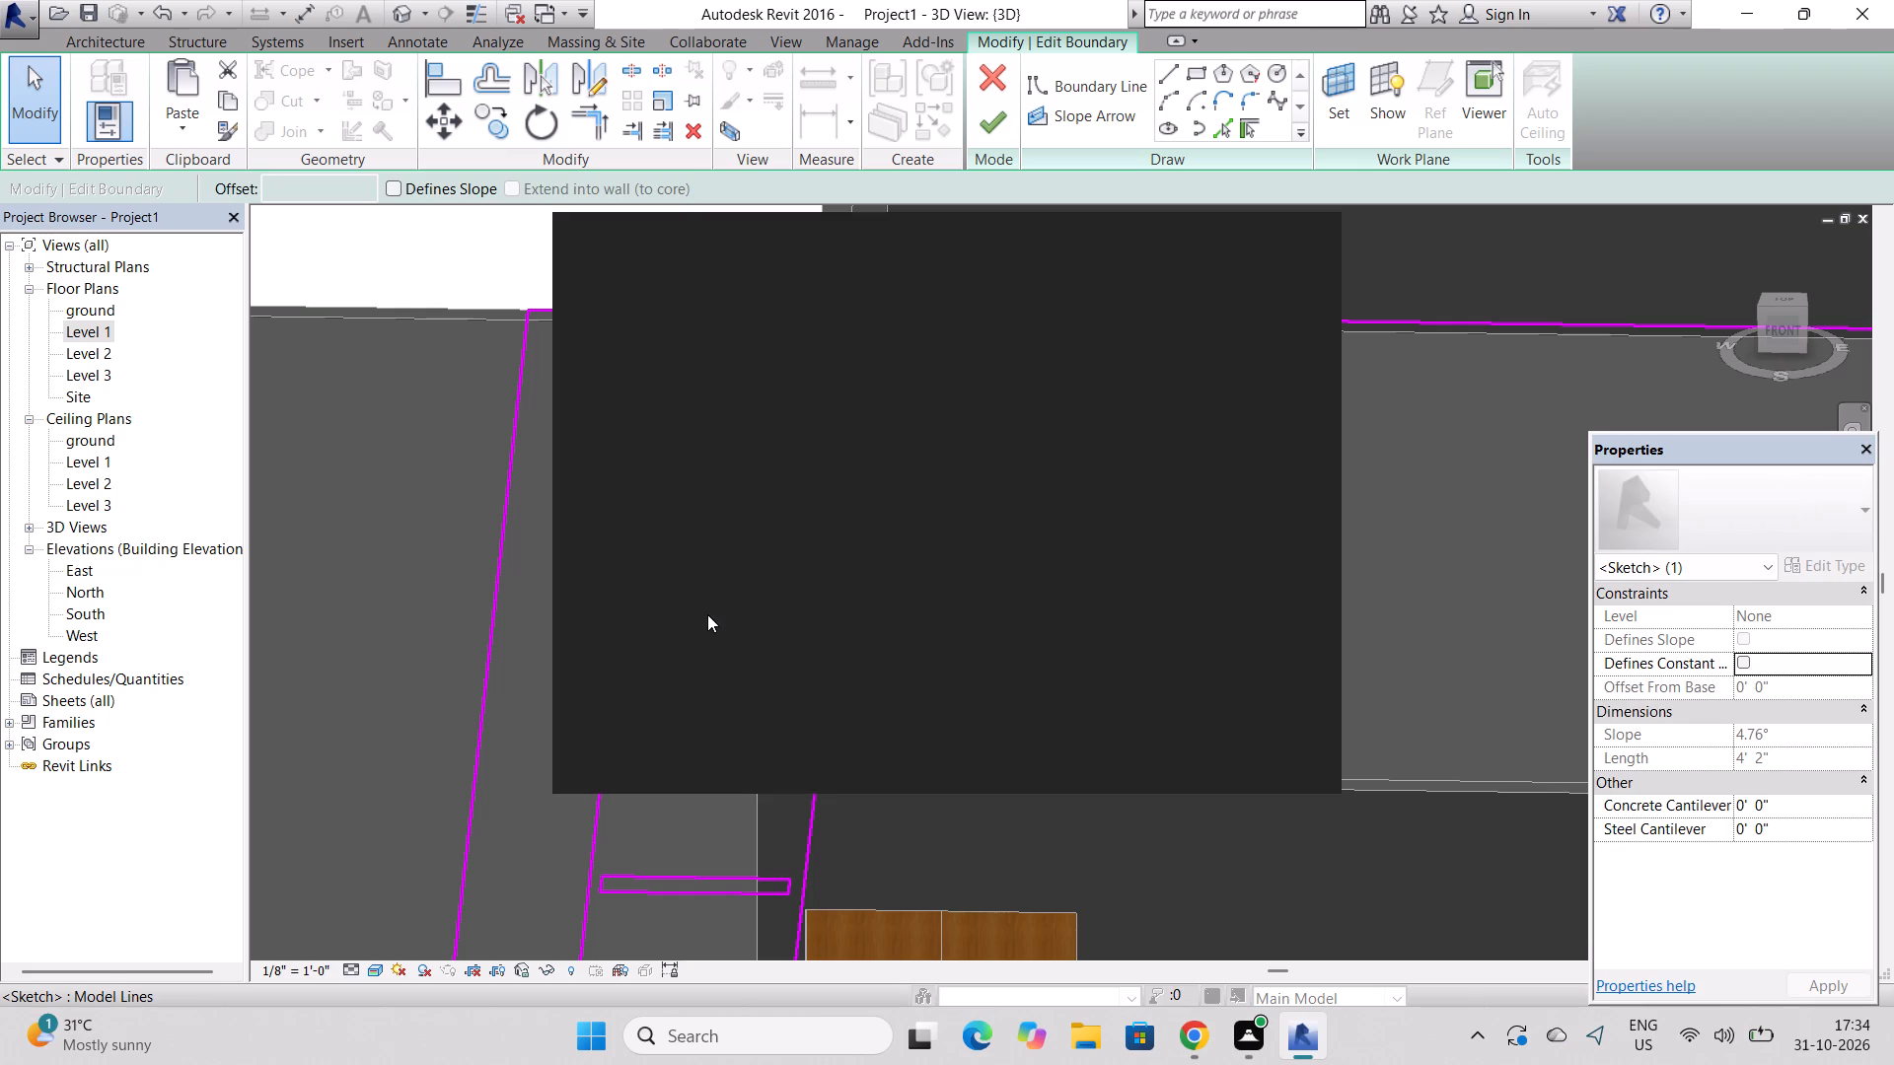
pyautogui.click(1289, 246)
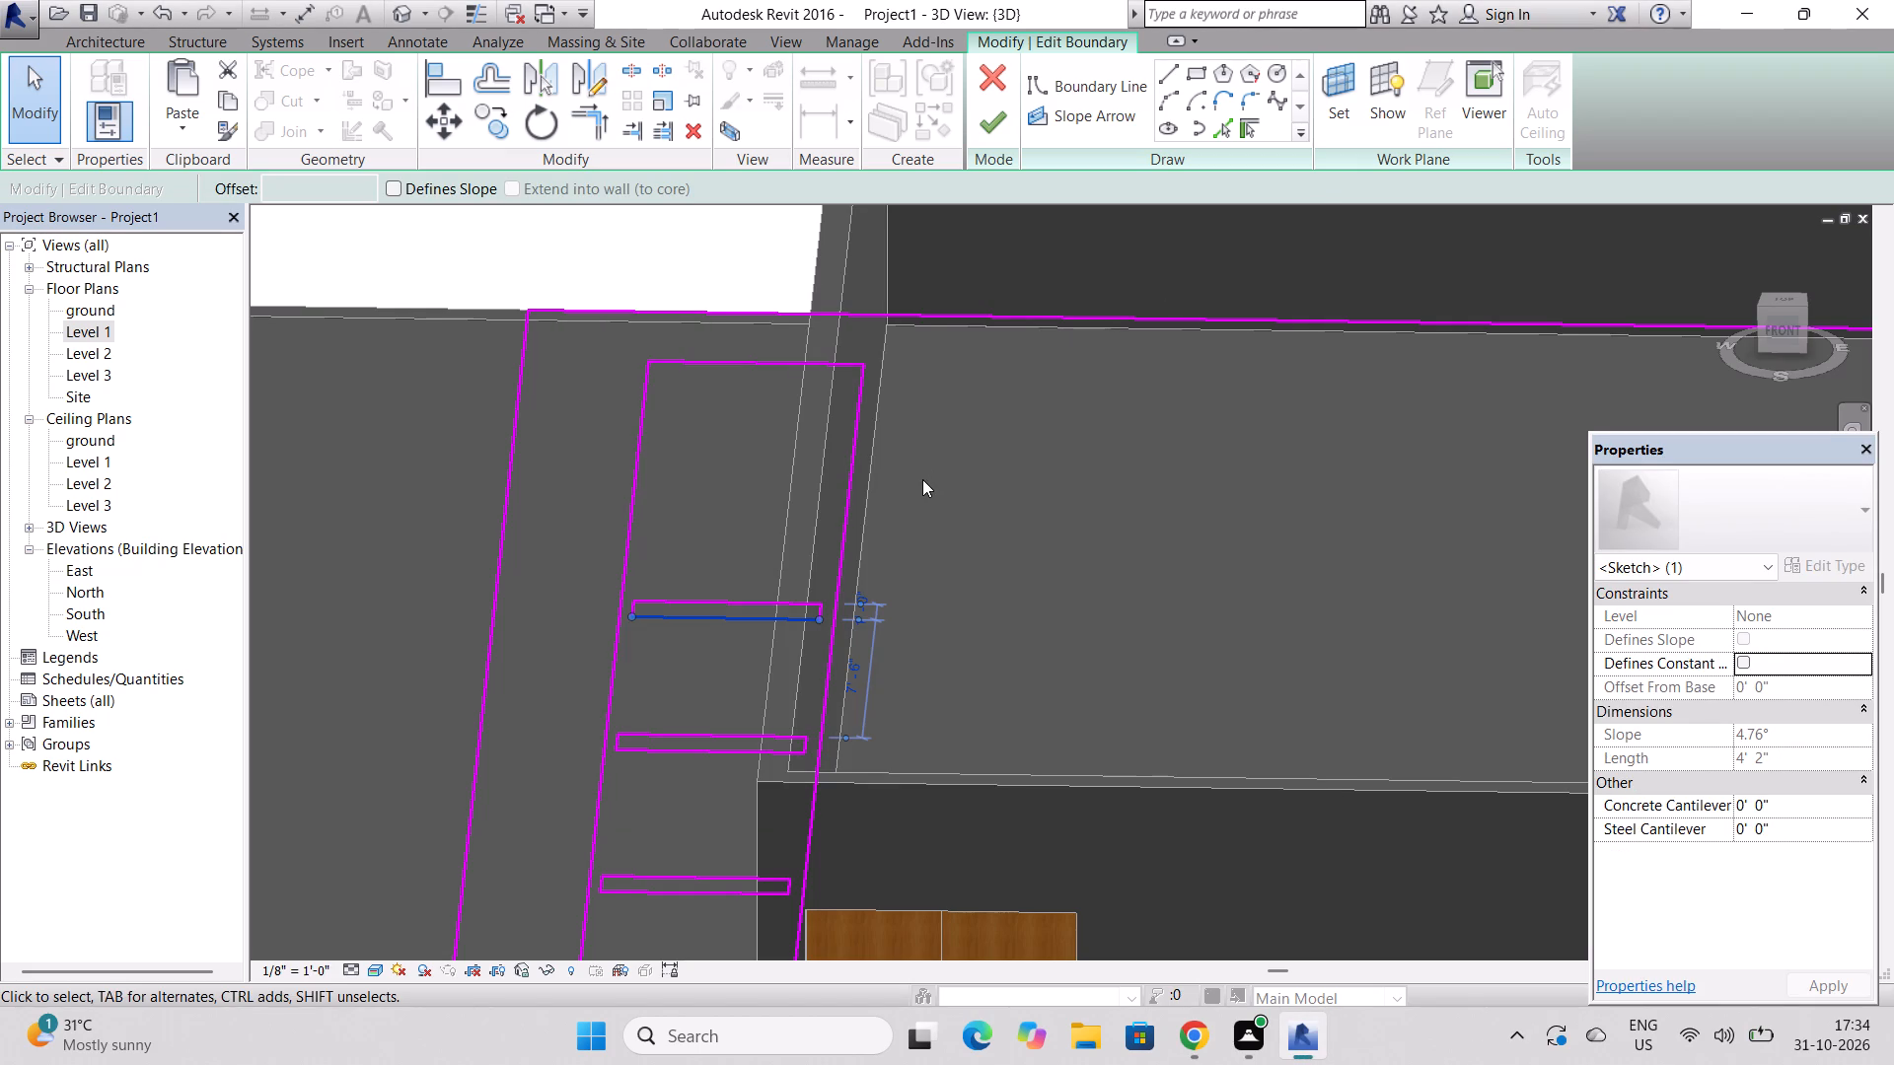
pyautogui.press('Delete')
pyautogui.click(757, 606)
pyautogui.press('Delete')
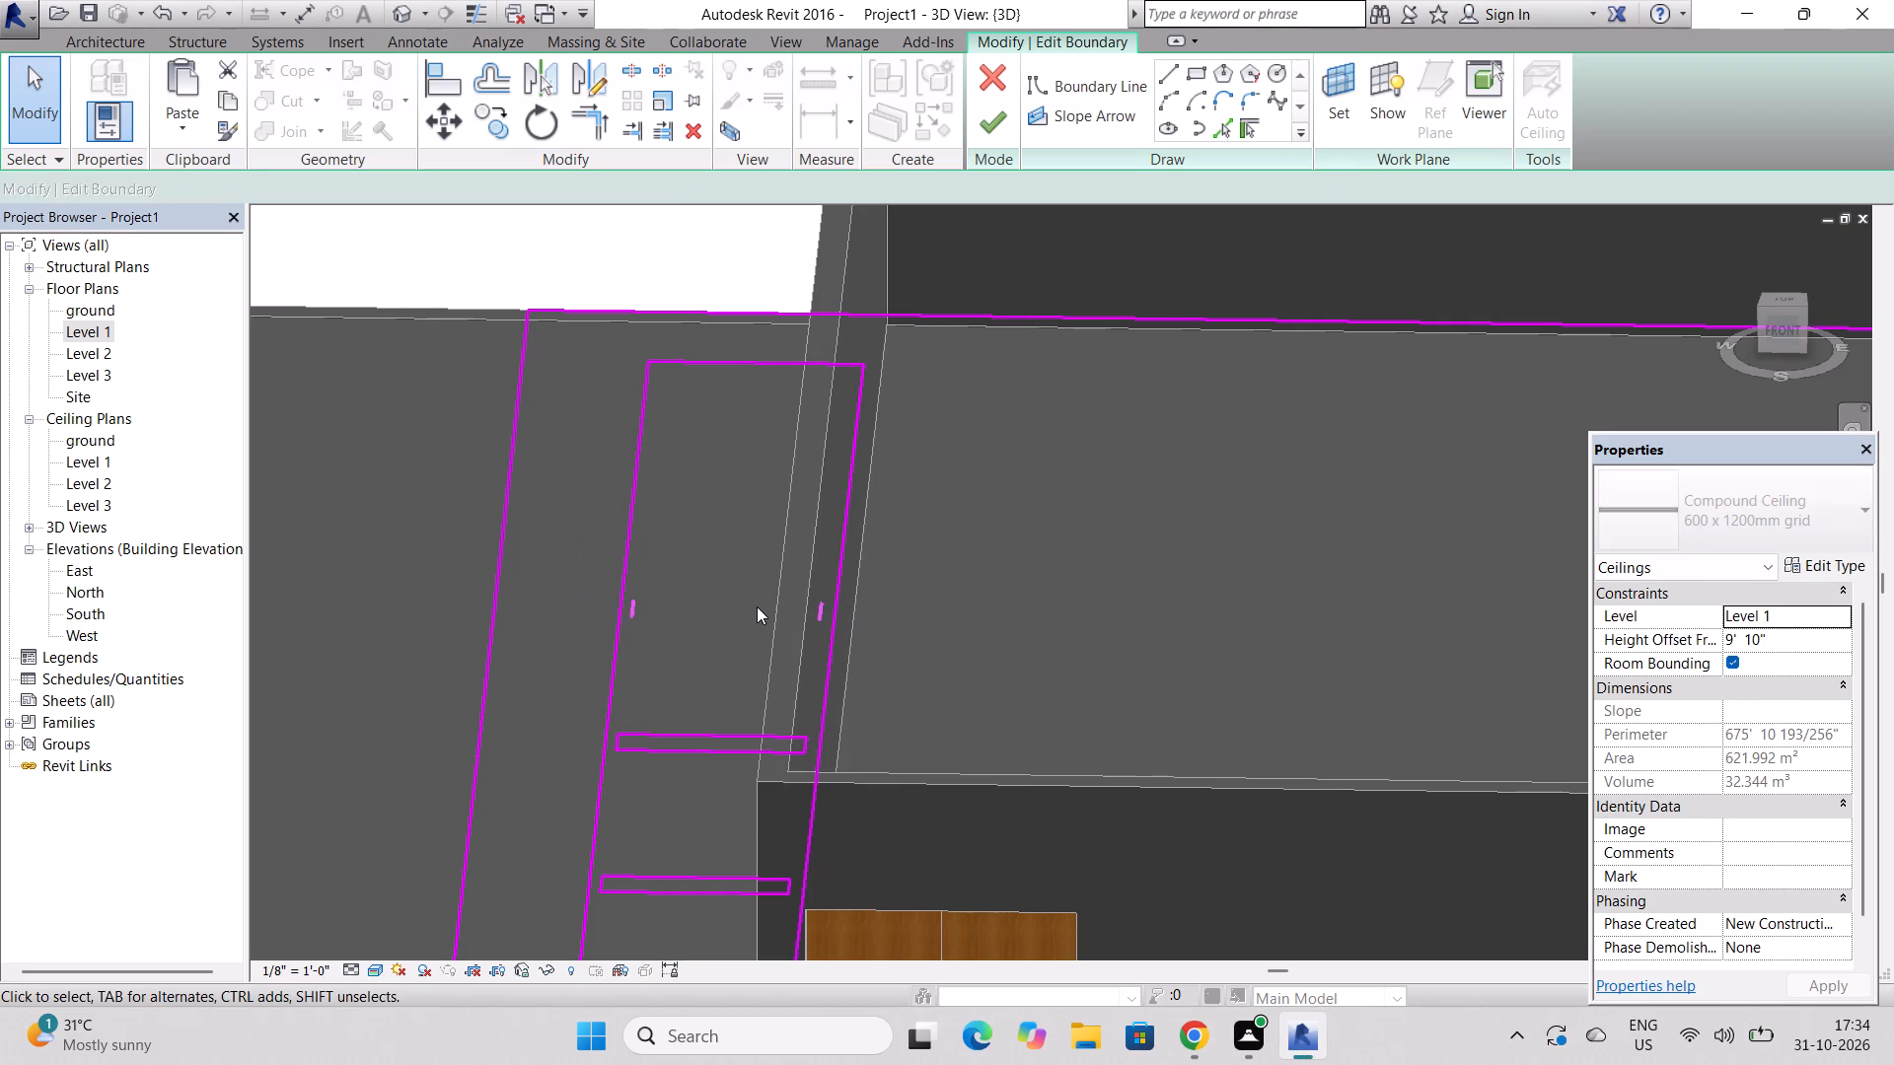
pyautogui.click(821, 606)
pyautogui.press('Delete')
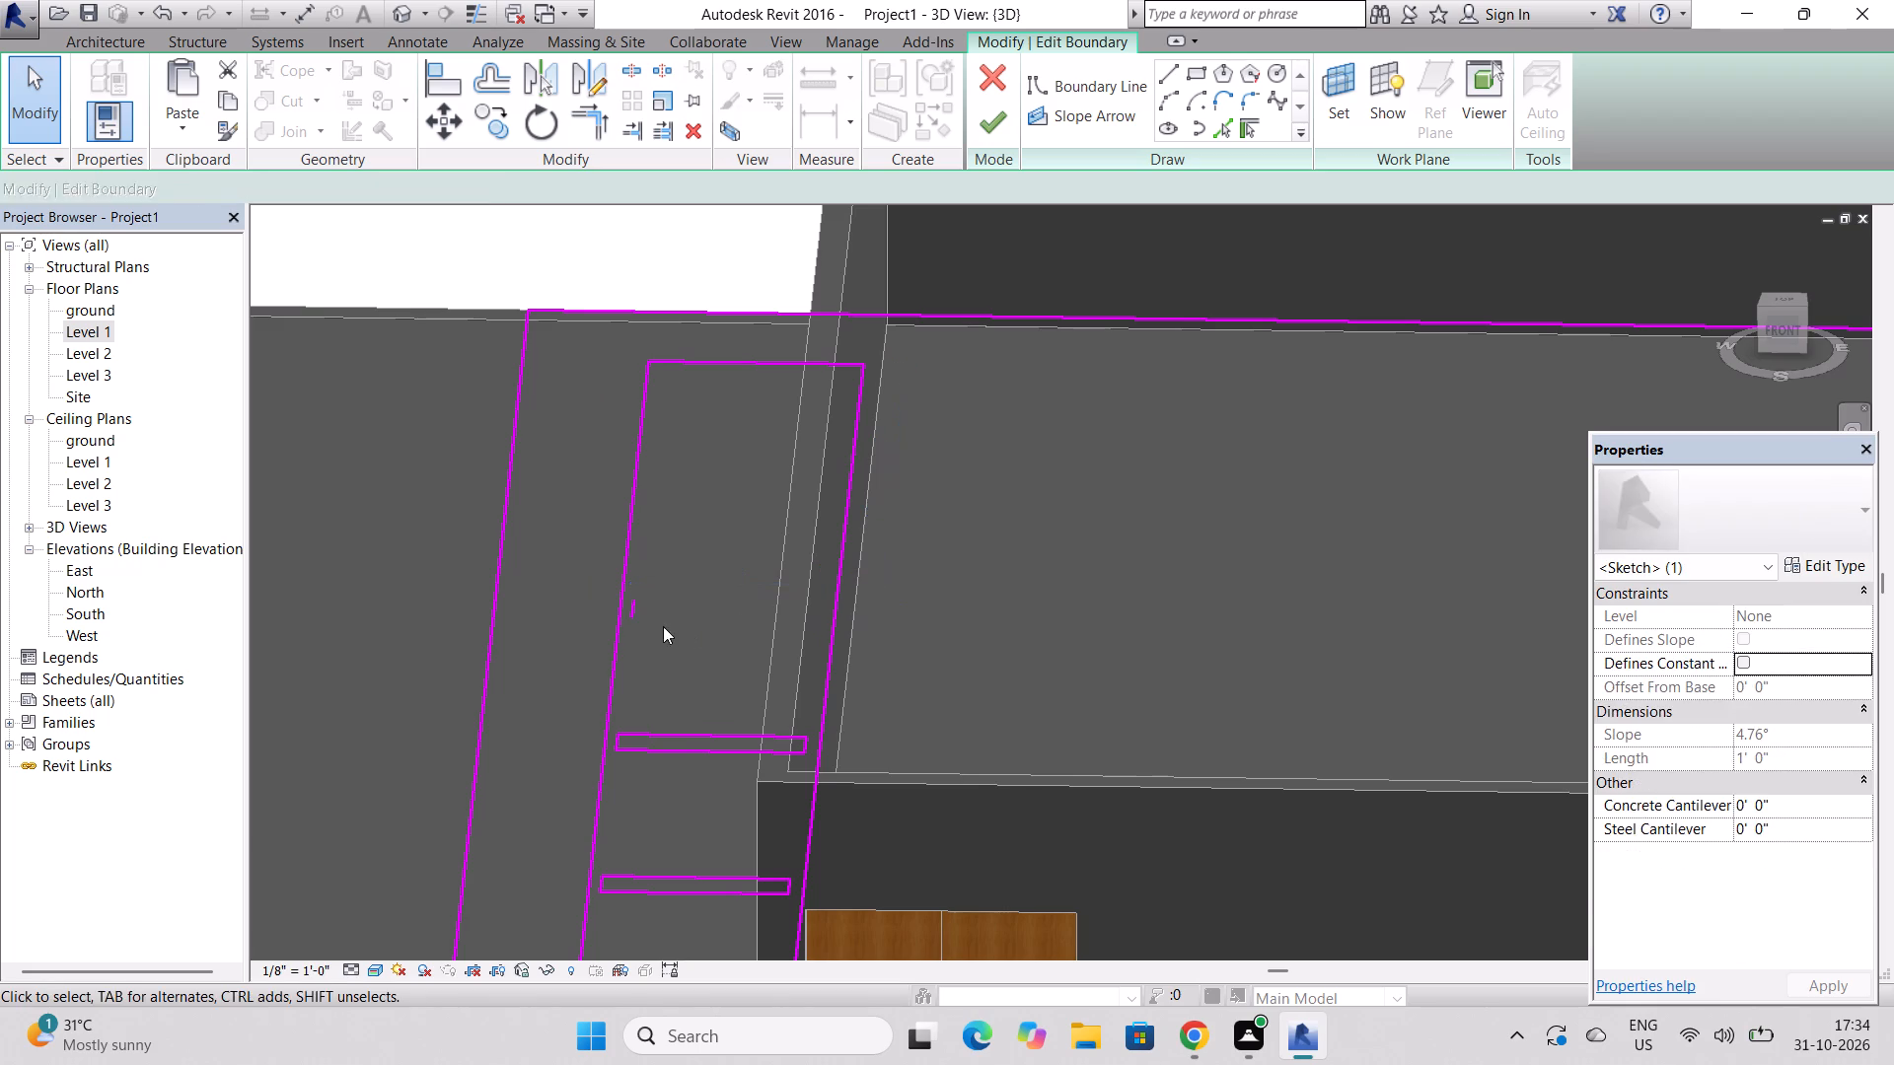
pyautogui.click(626, 608)
pyautogui.press('Delete')
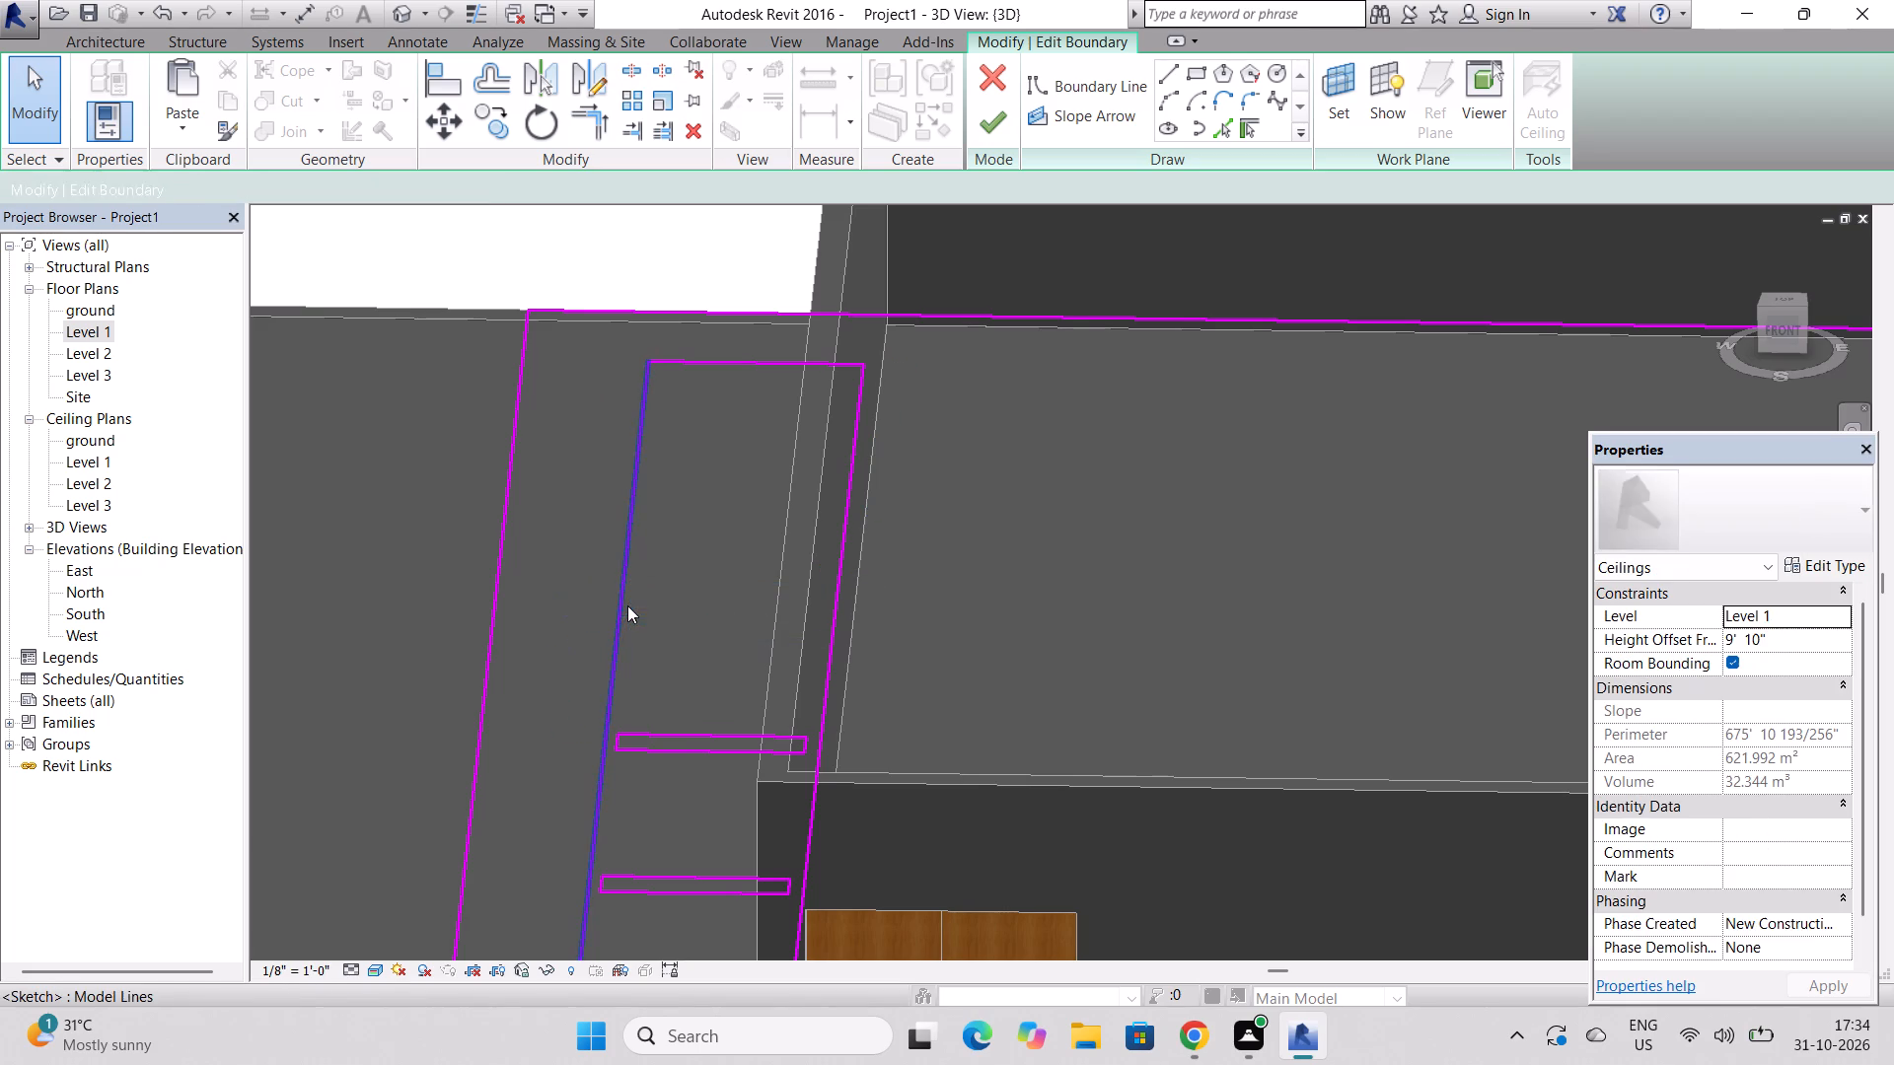
# Delete the sketch lines of the northernmost remaining divider strip in the long ceiling opening.
pyautogui.scroll(-7, 705, 358)
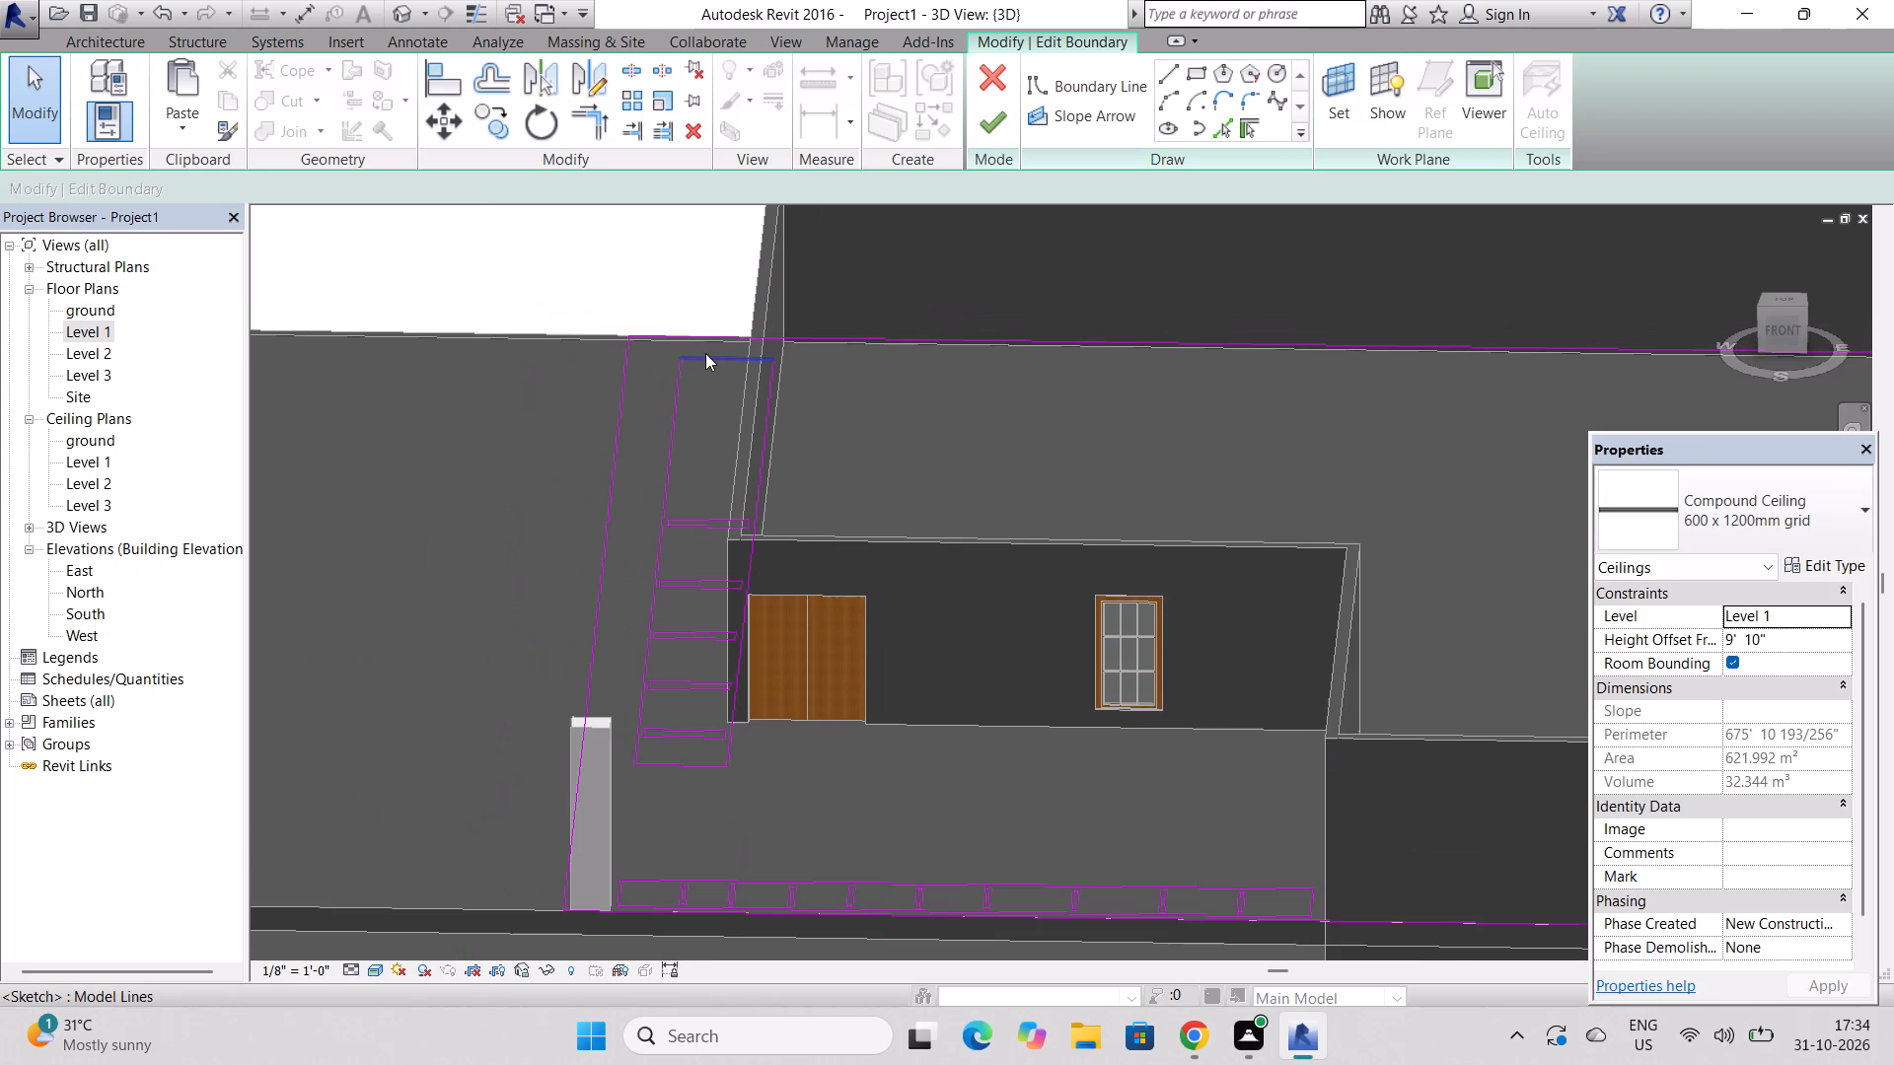
pyautogui.scroll(3, 705, 353)
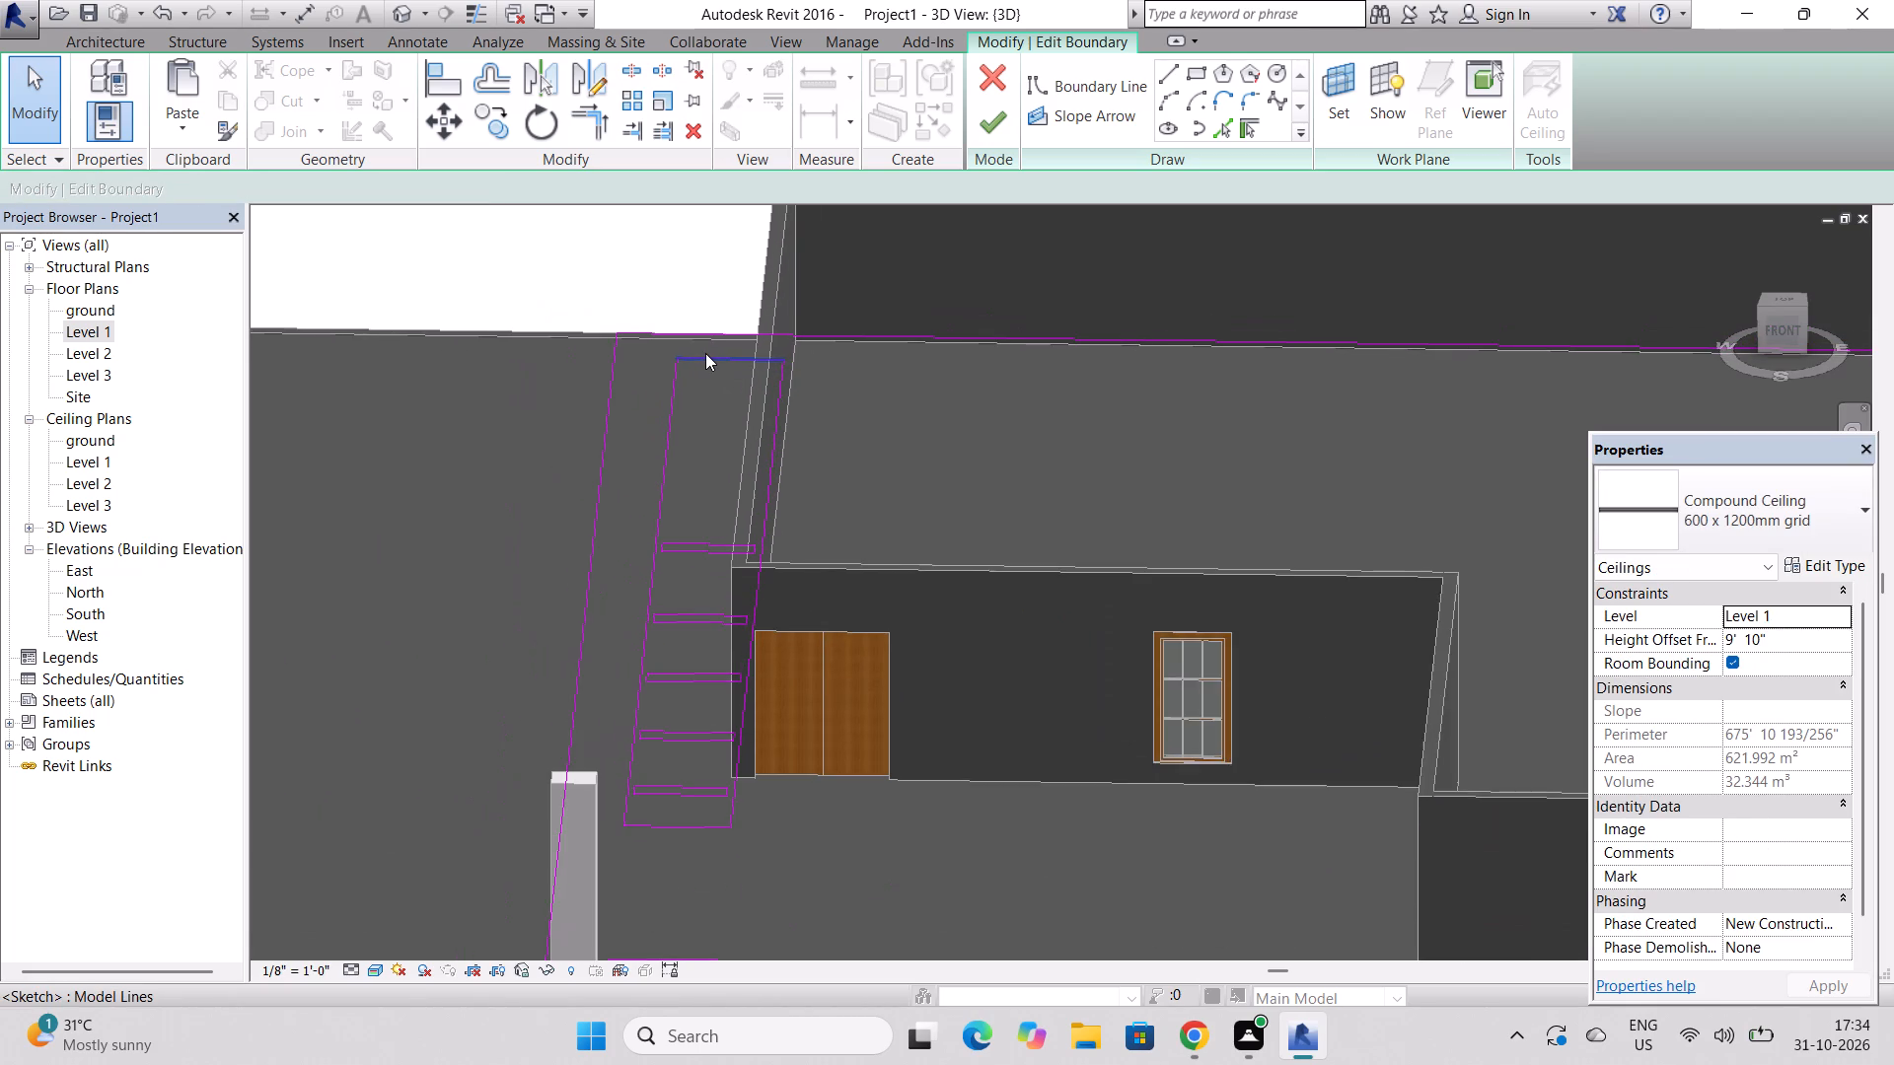
pyautogui.scroll(1, 705, 353)
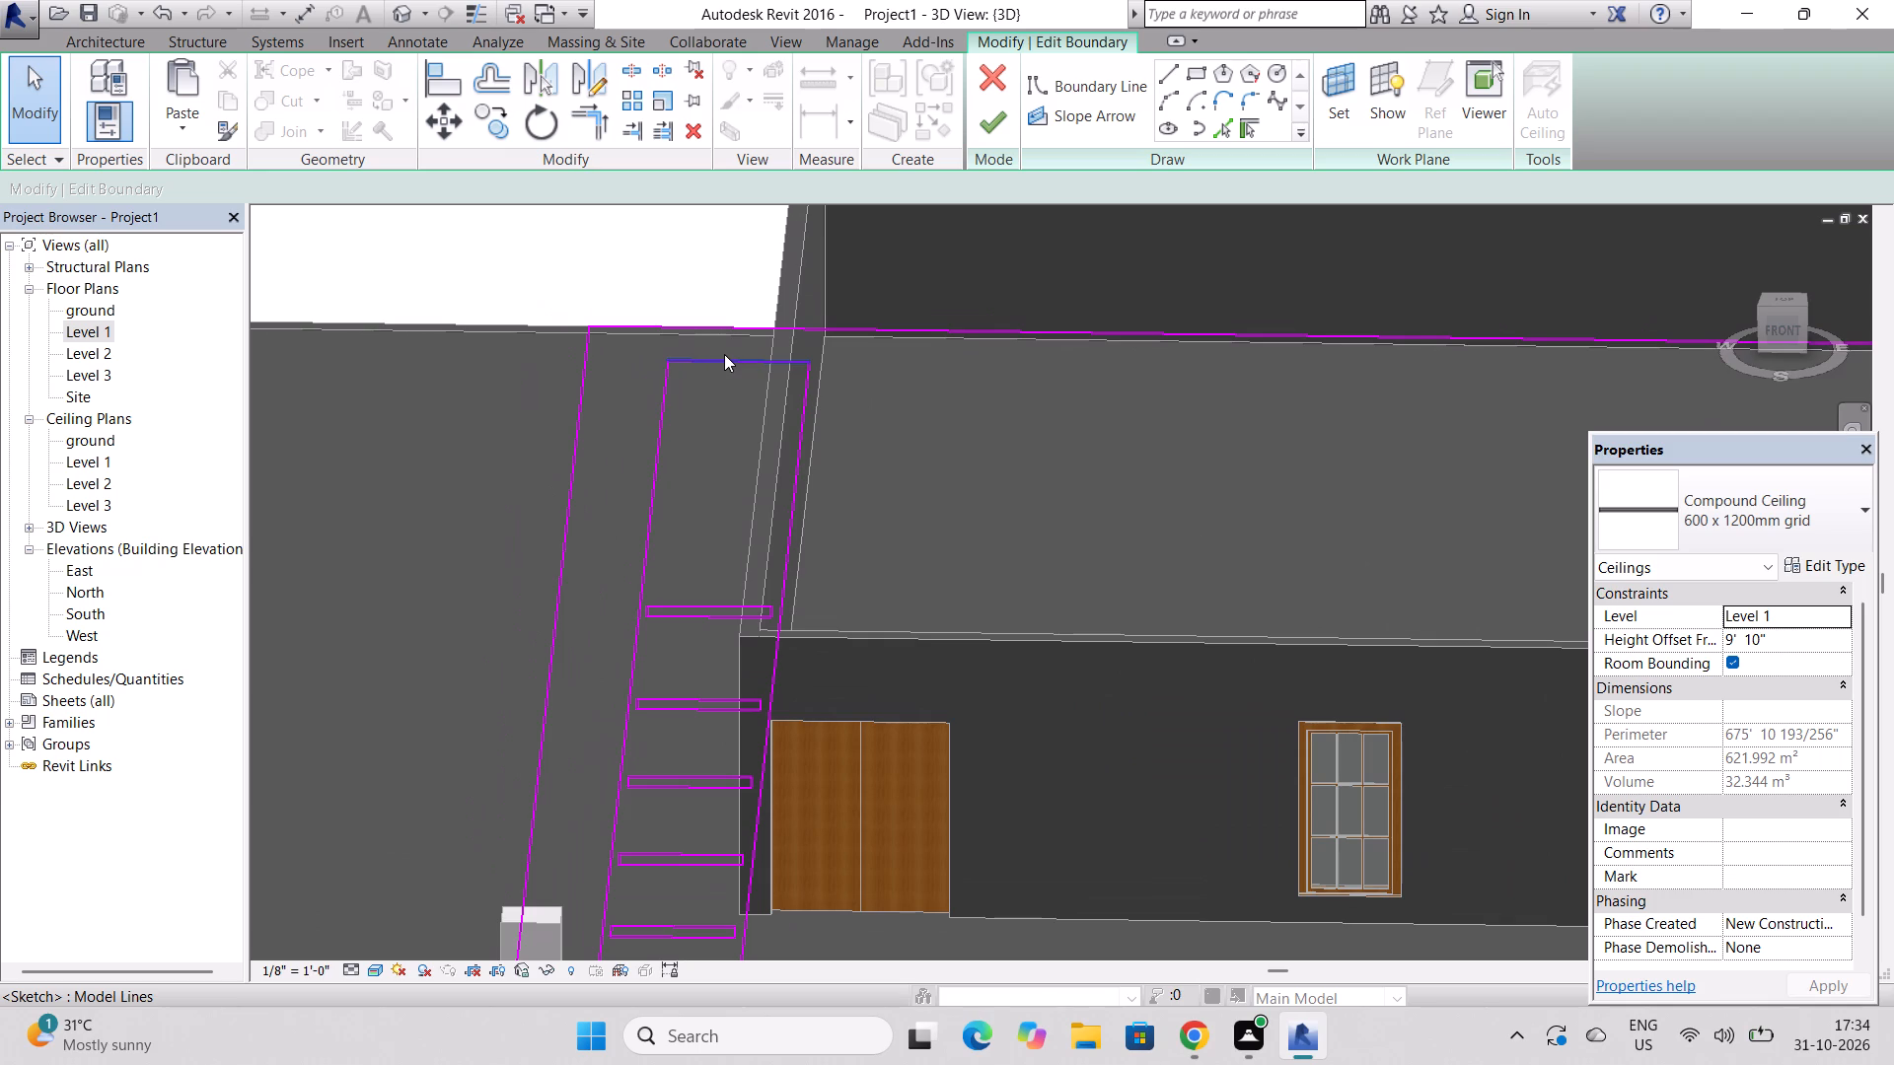
pyautogui.scroll(-4, 742, 361)
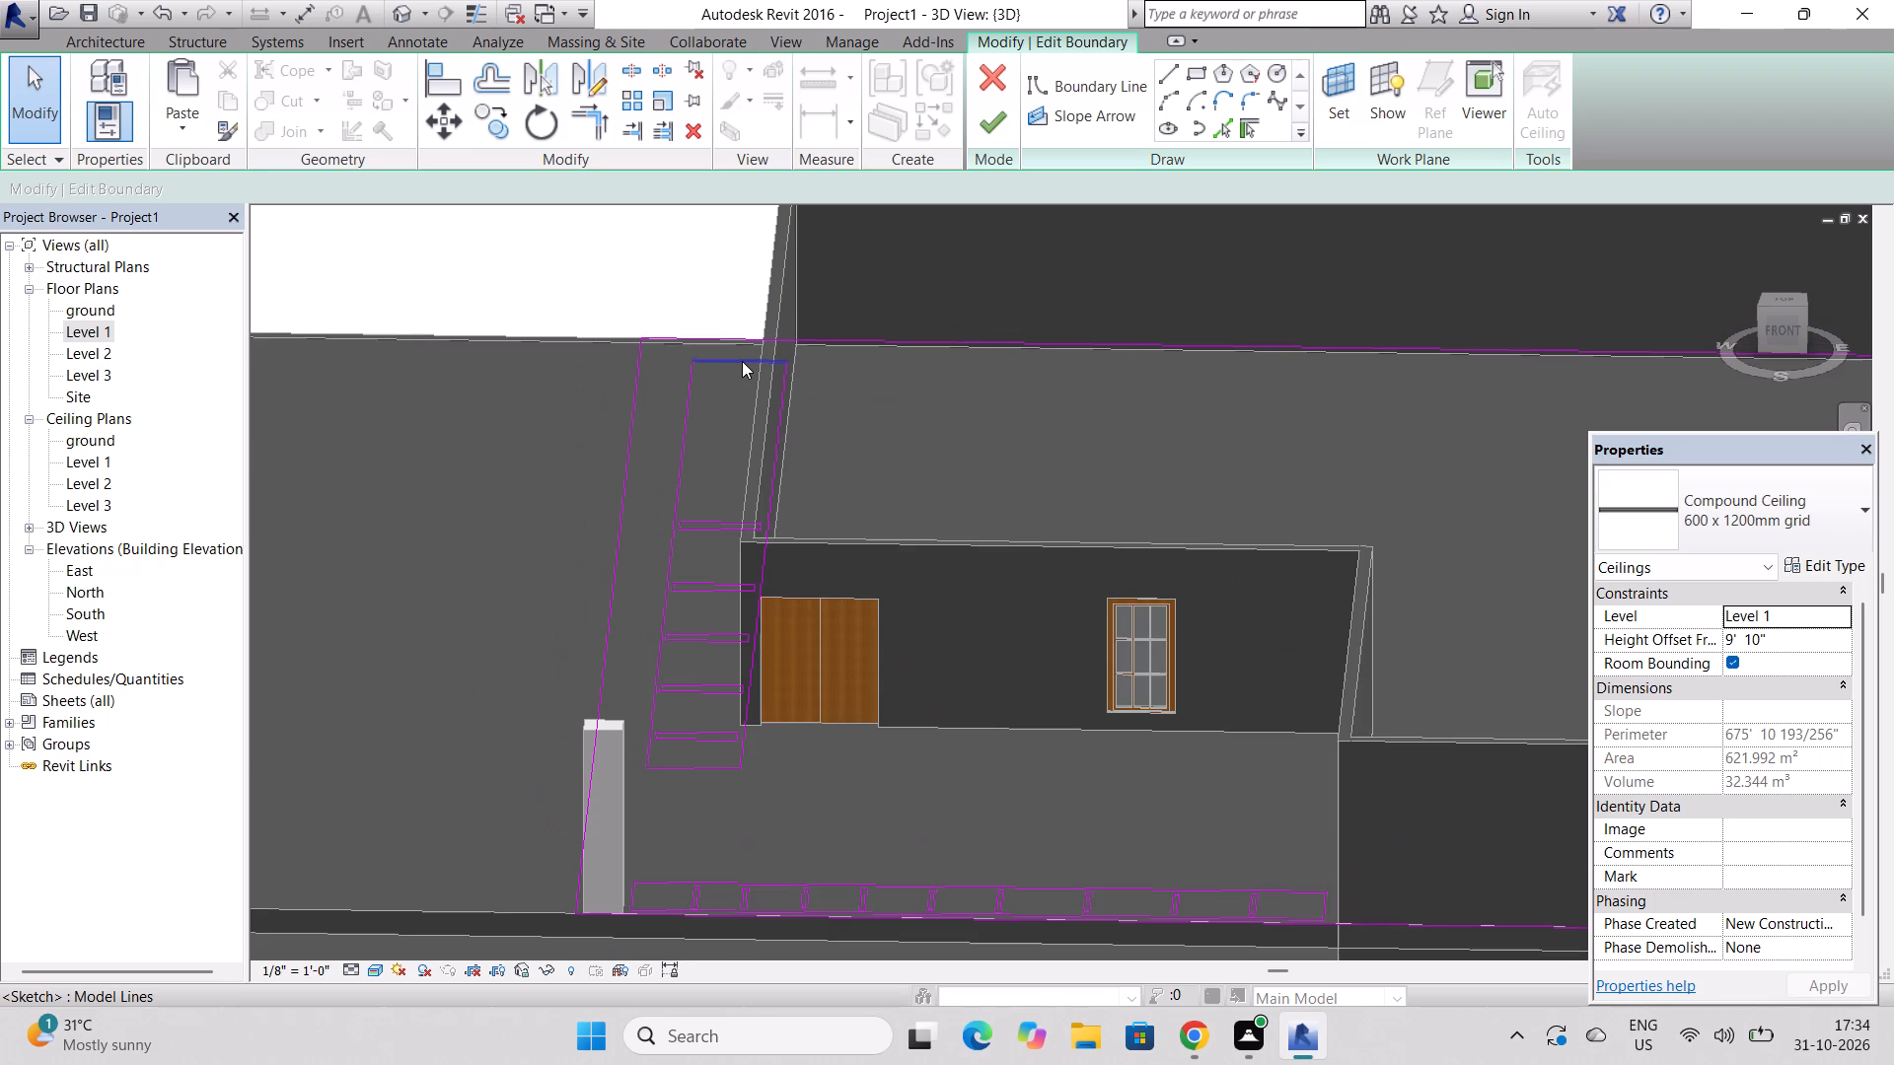
pyautogui.scroll(3, 742, 361)
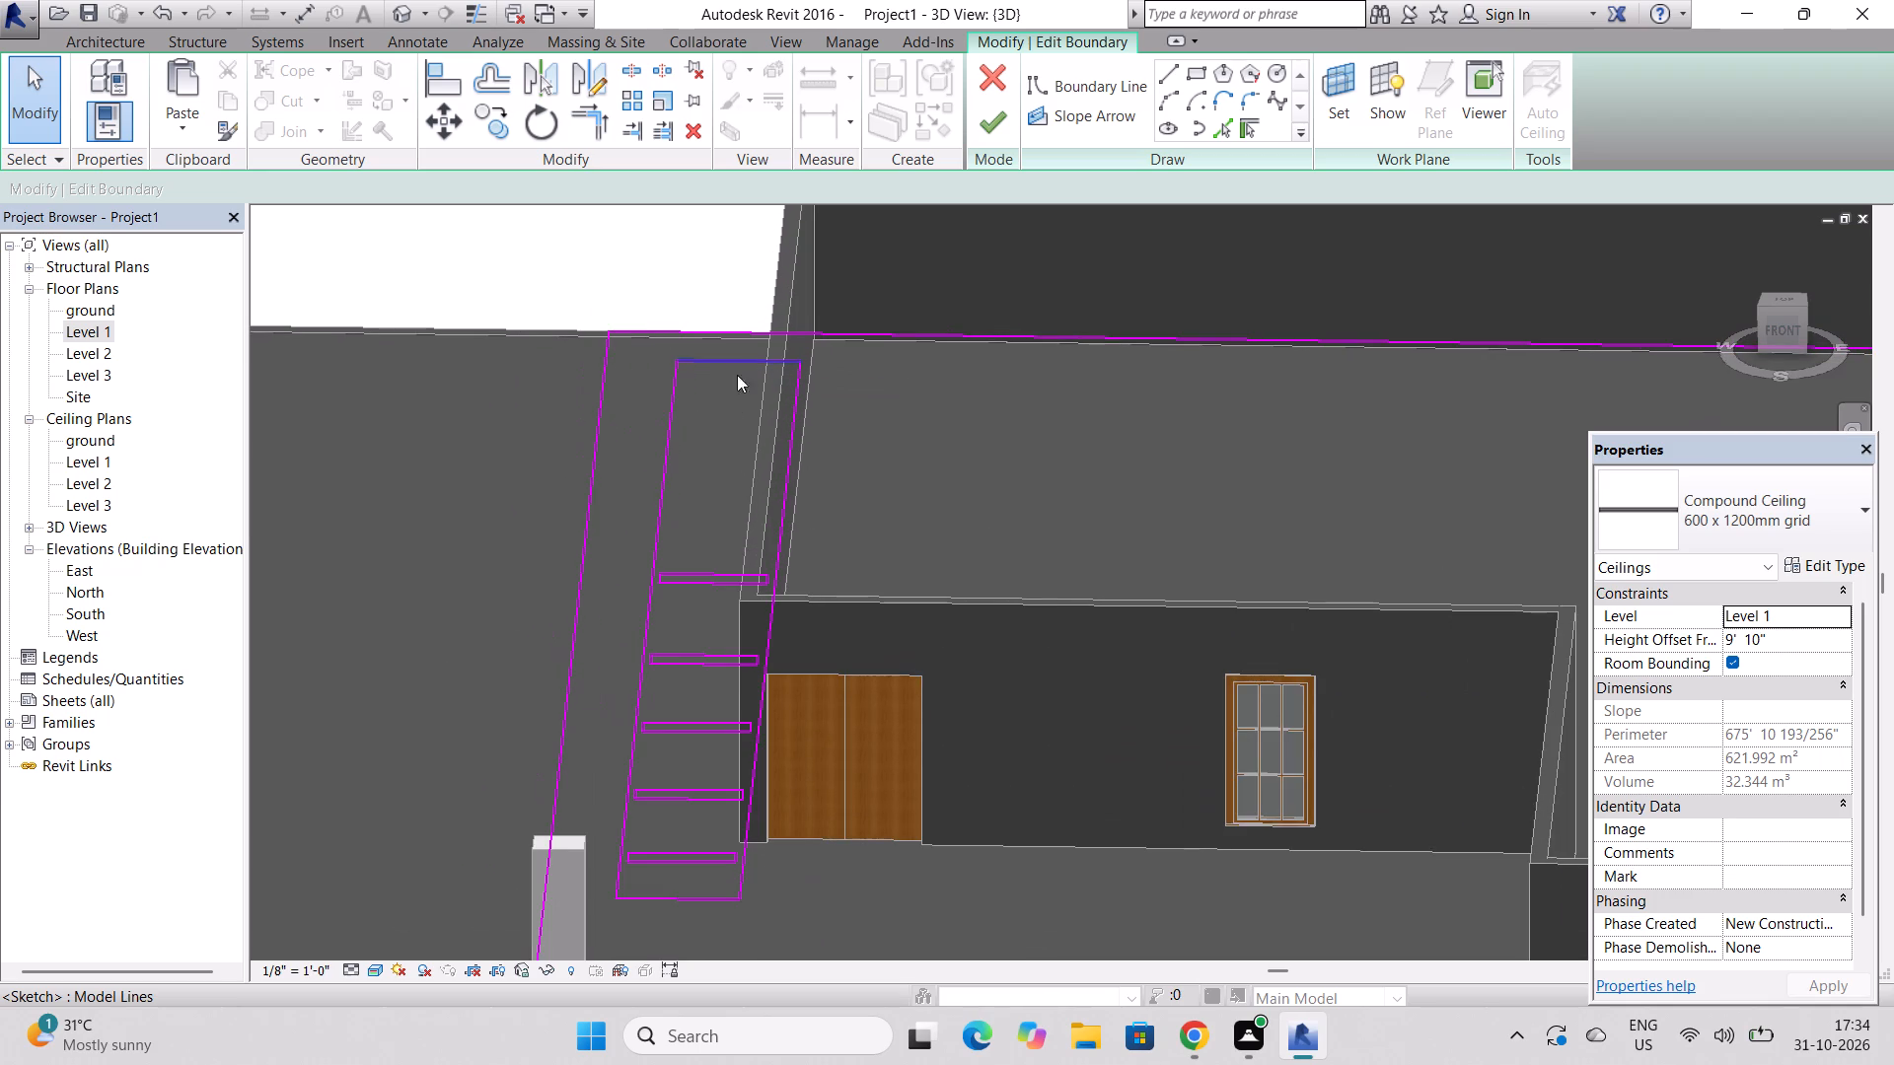
pyautogui.click(707, 584)
pyautogui.press('Delete')
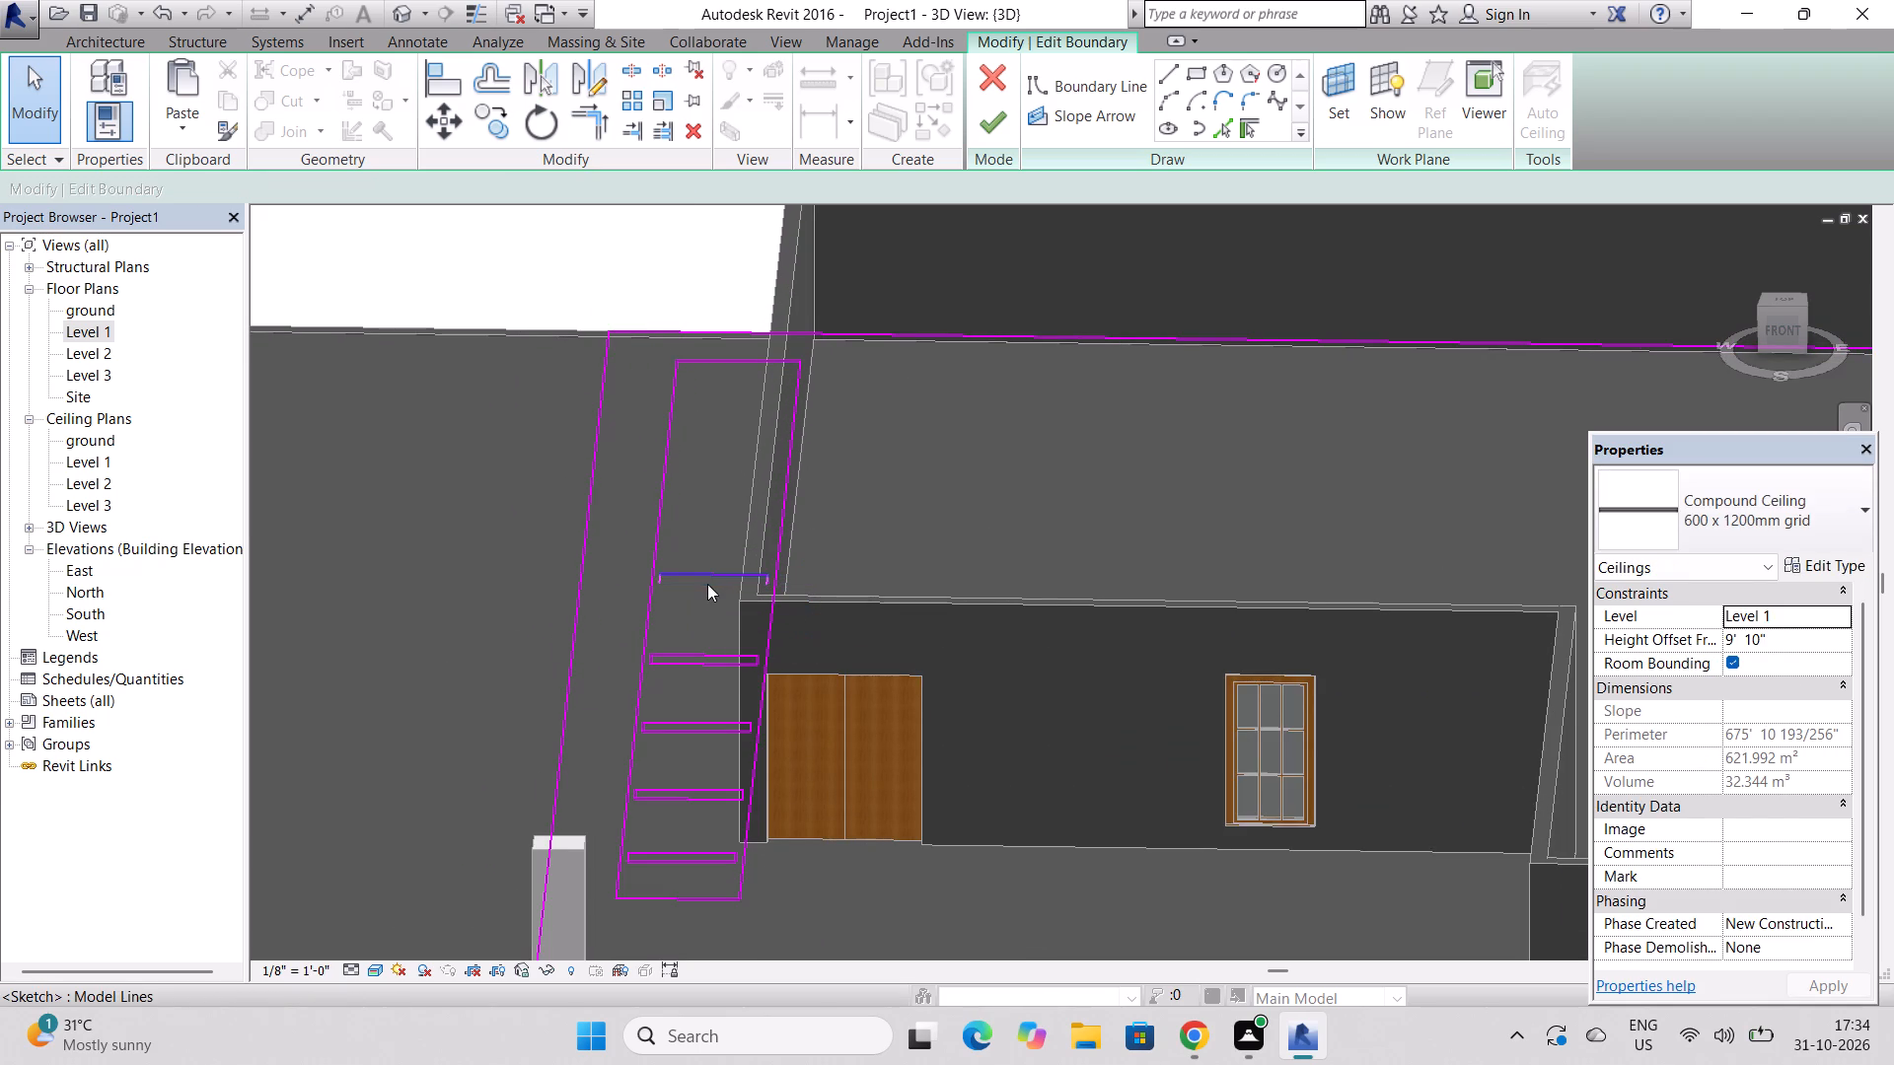
pyautogui.click(709, 574)
pyautogui.press('Delete')
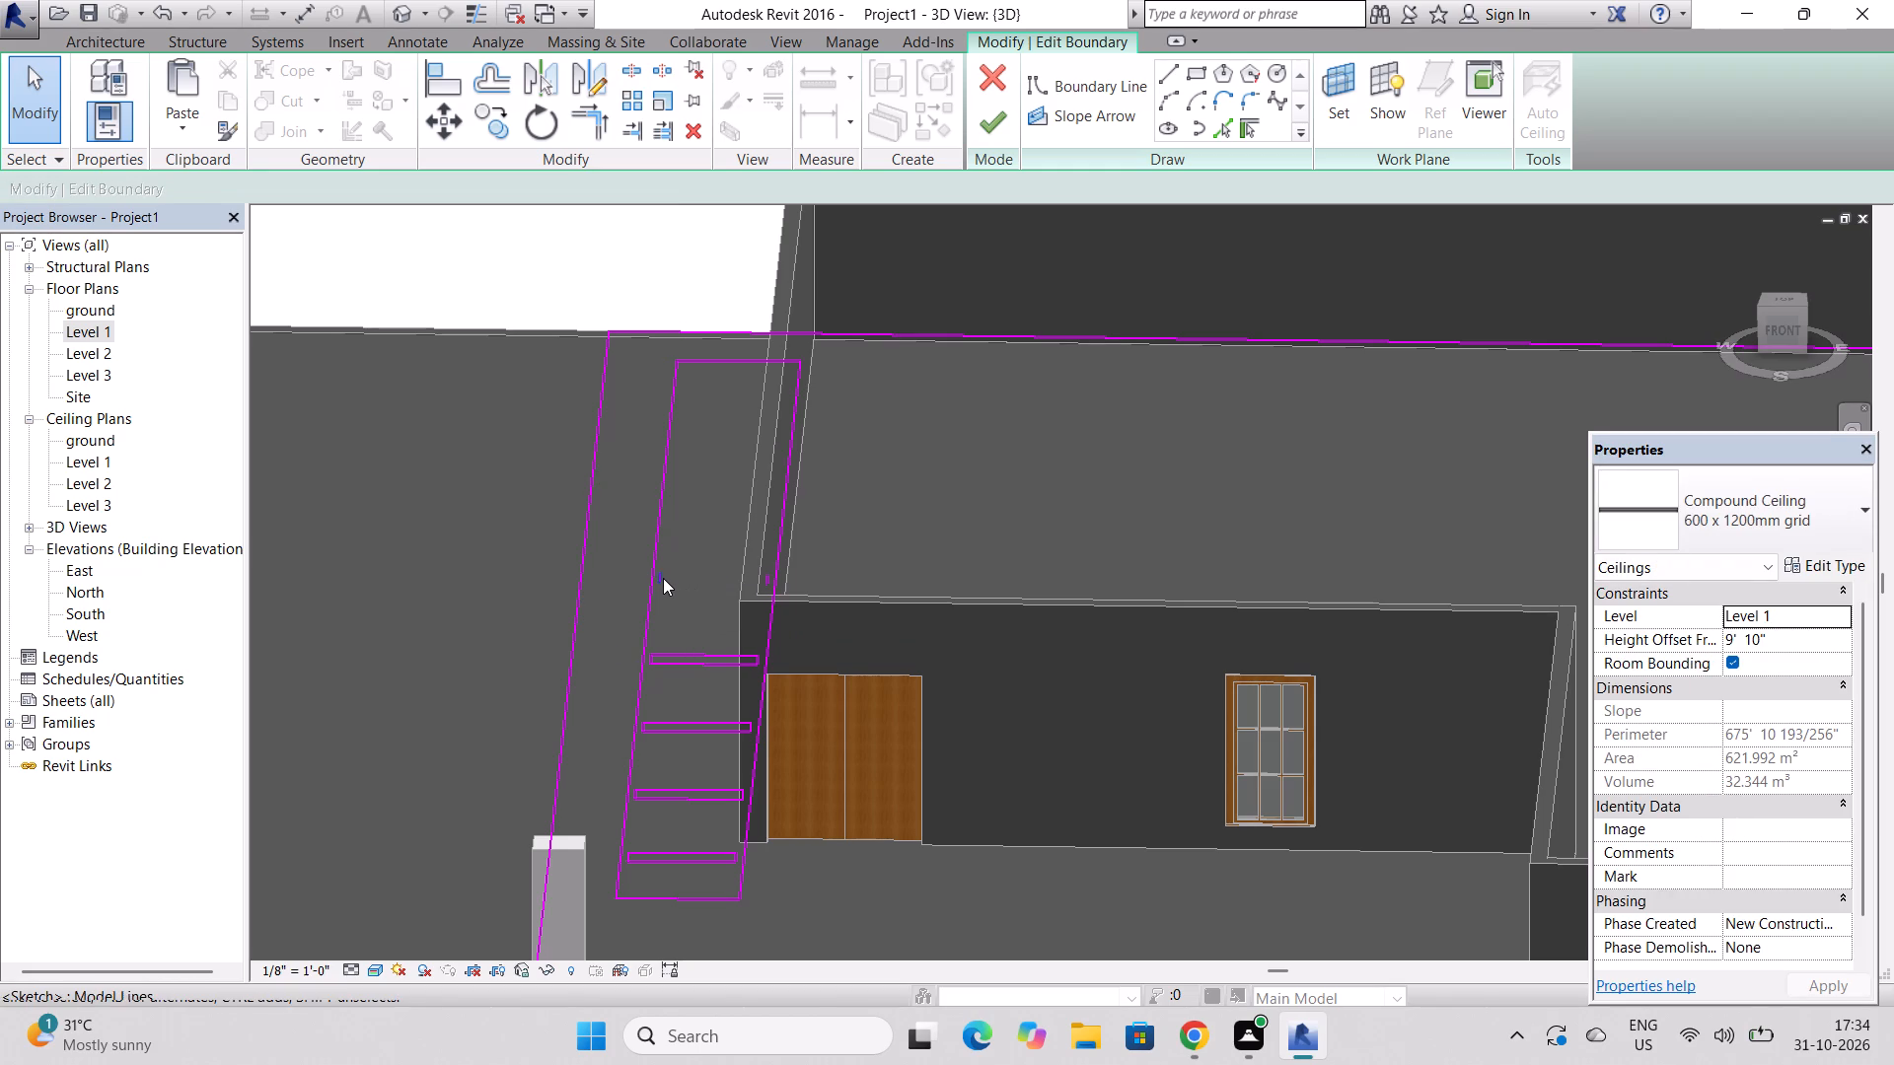
pyautogui.click(663, 578)
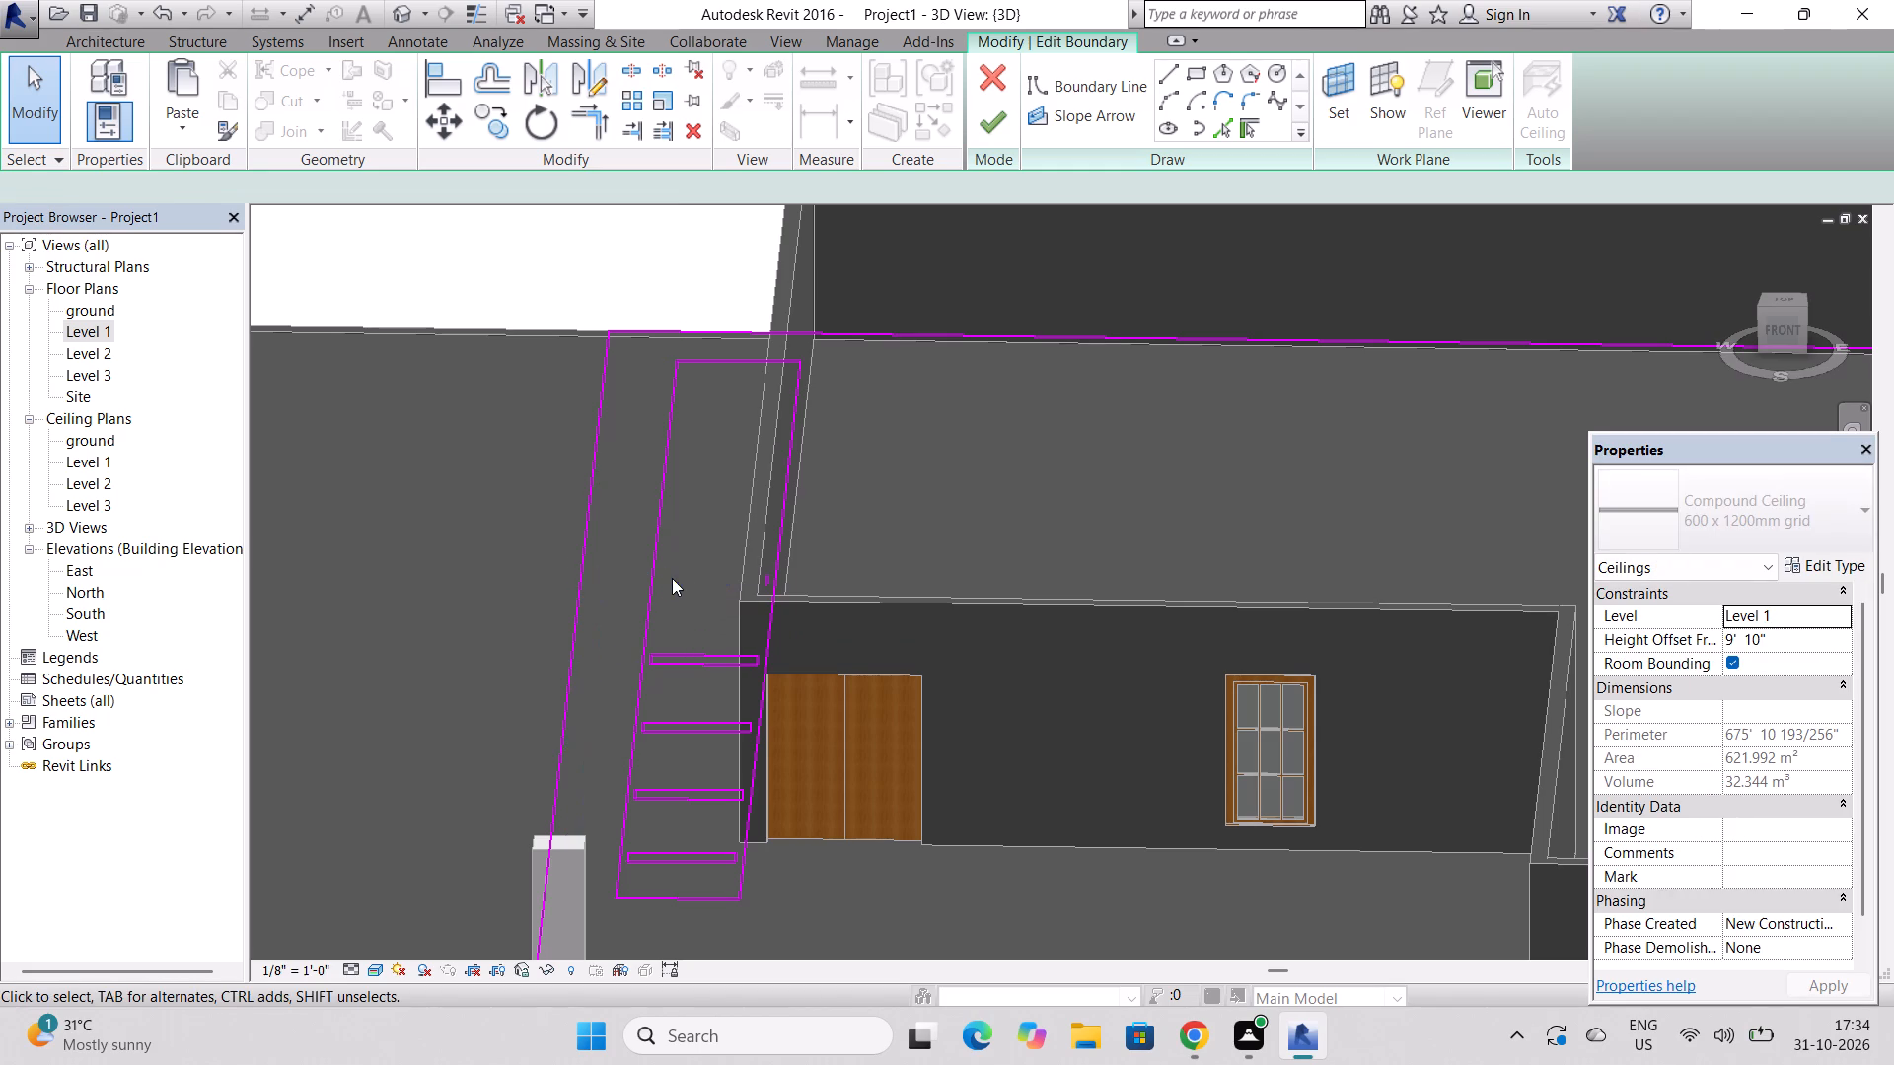
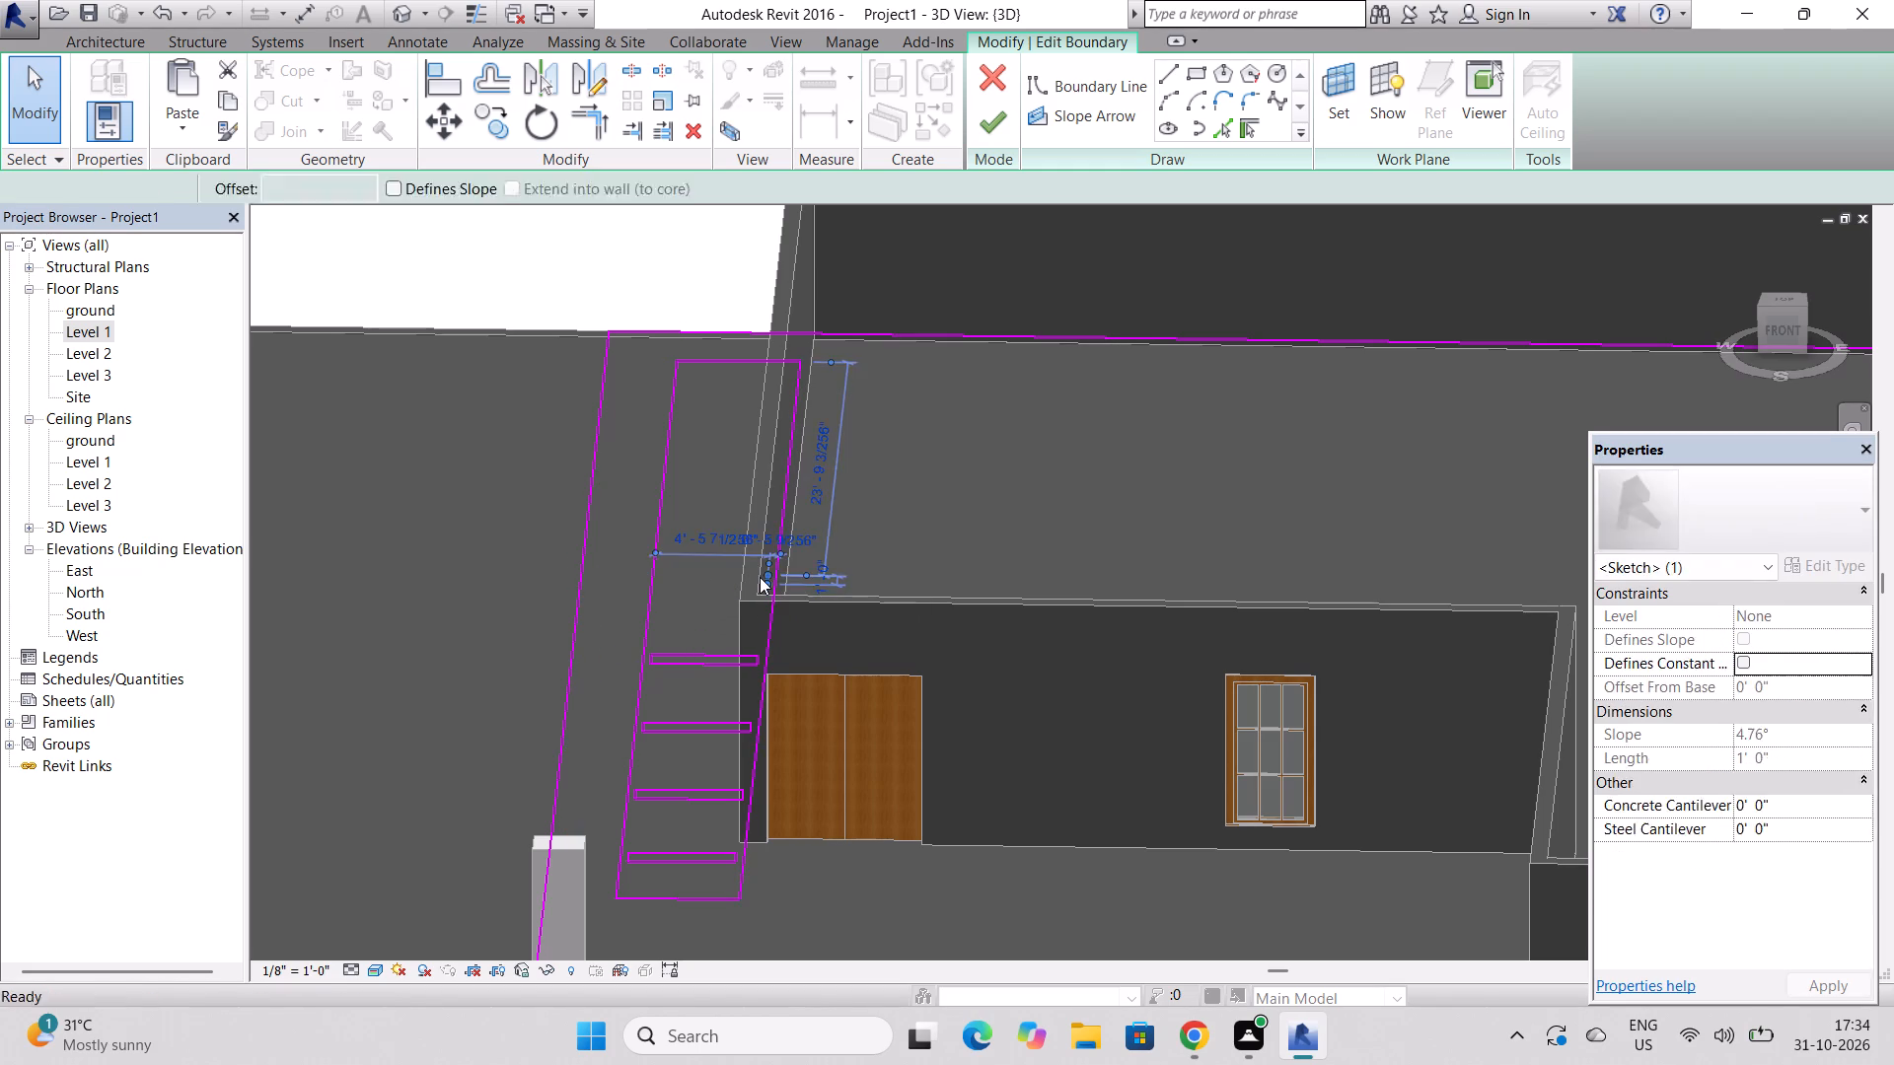
# Move the long ceiling opening's north edge south to about 31' 0" from the ceiling's north edge, and finish the boundary sketch.
pyautogui.click(746, 356)
pyautogui.moveTo(746, 356); pyautogui.dragTo(746, 394)
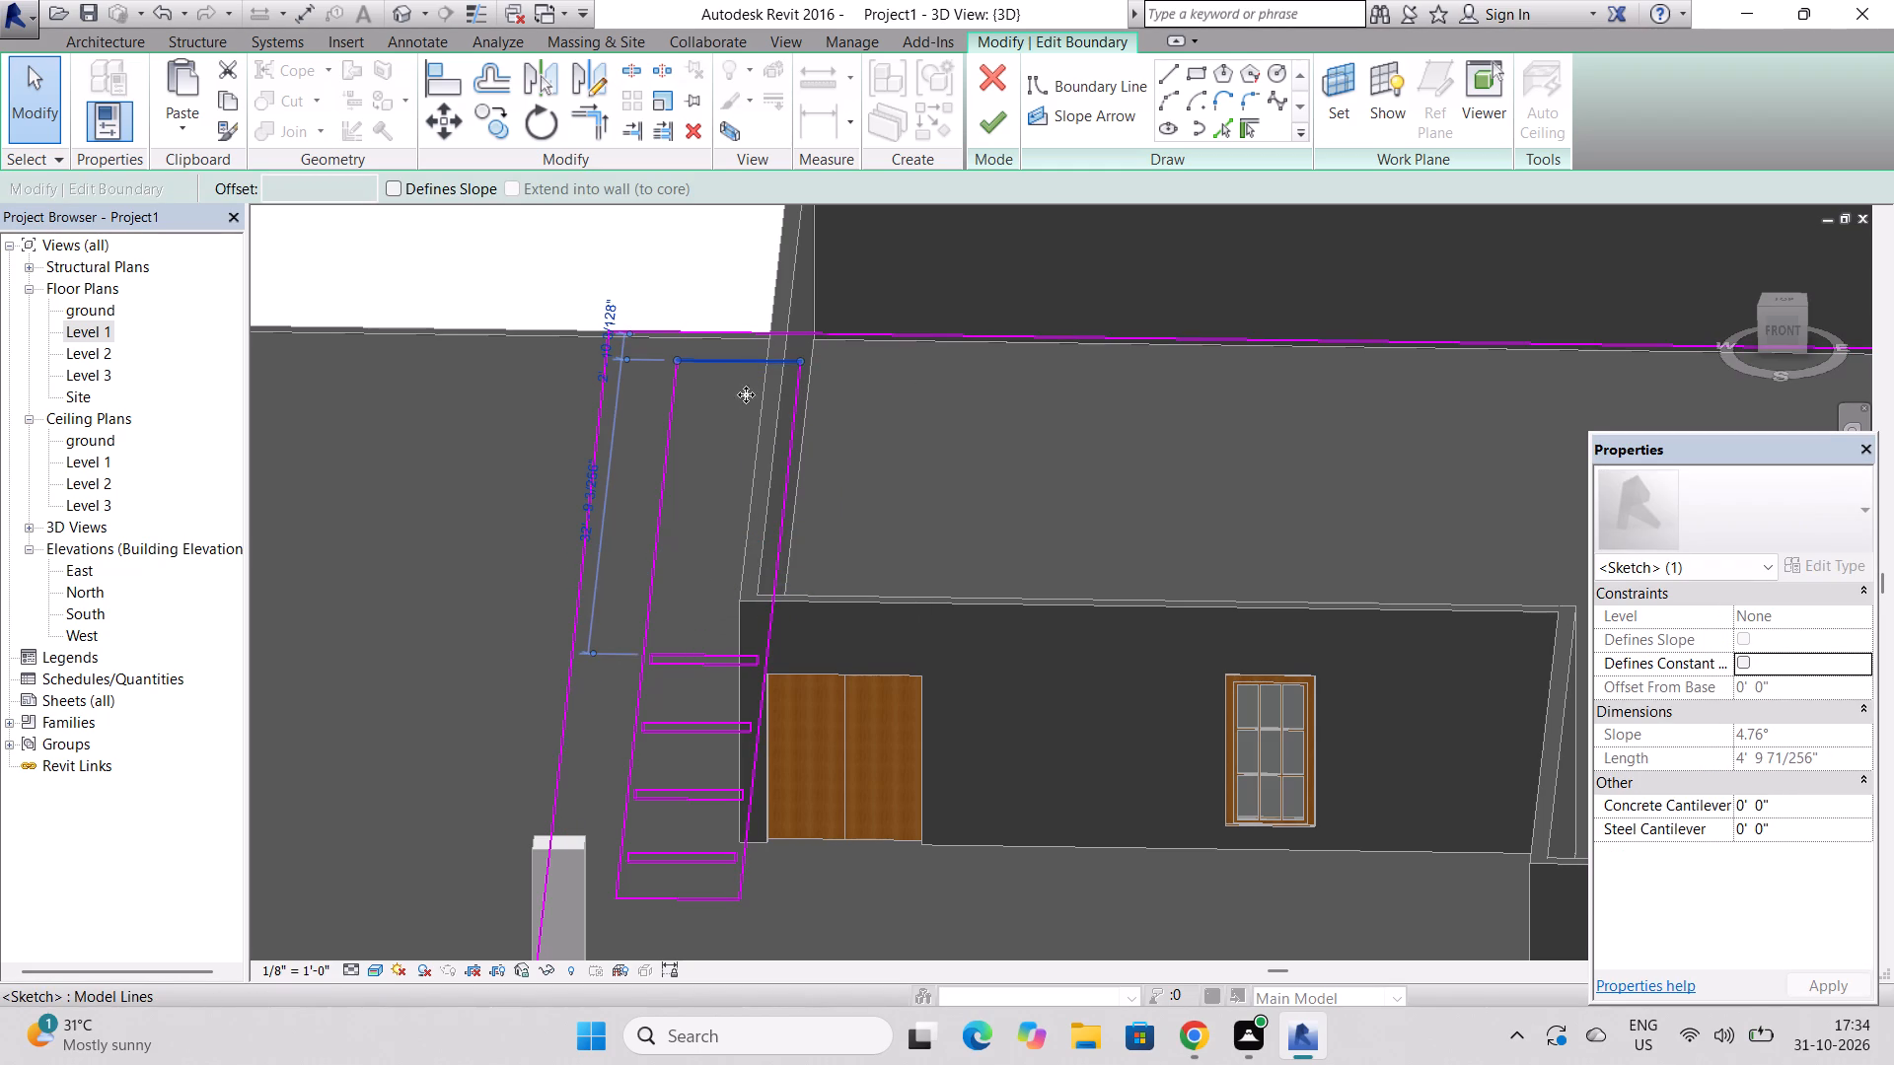
pyautogui.moveTo(746, 394); pyautogui.dragTo(731, 593)
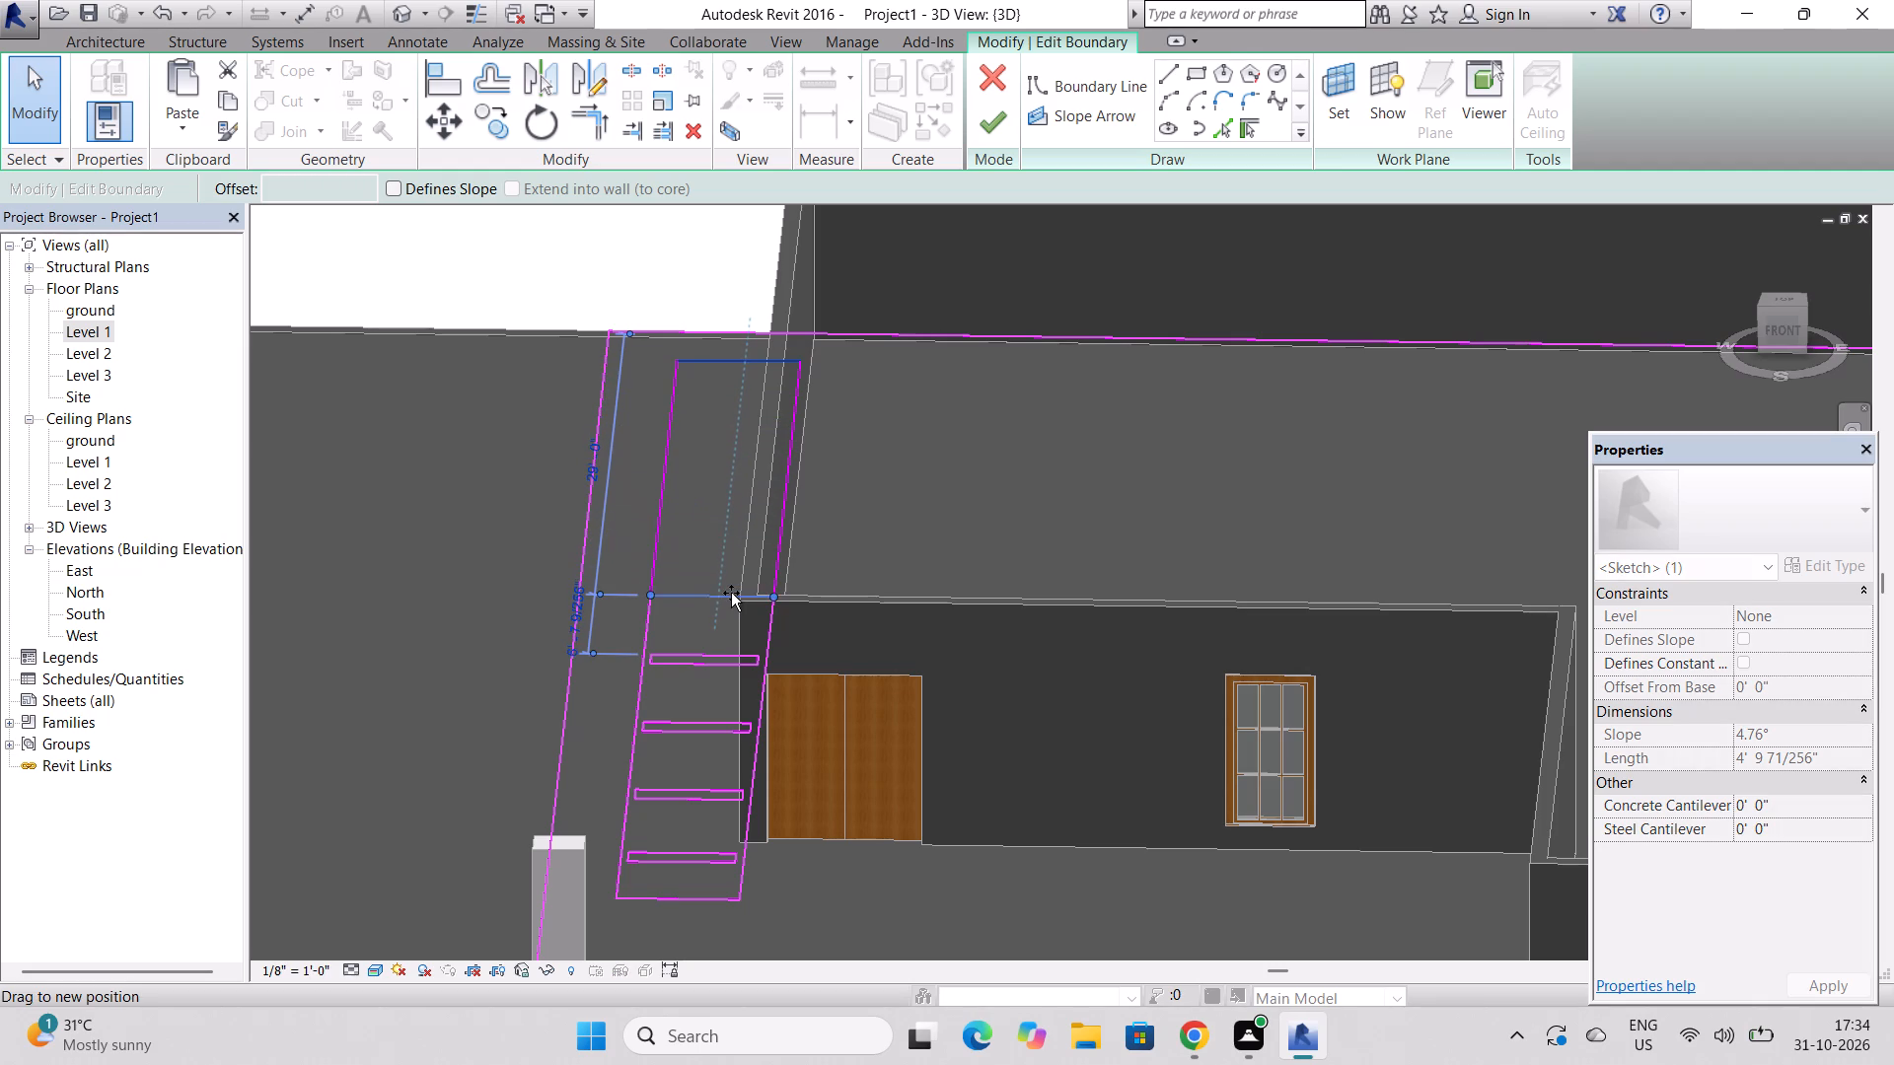
pyautogui.moveTo(731, 593); pyautogui.dragTo(731, 600)
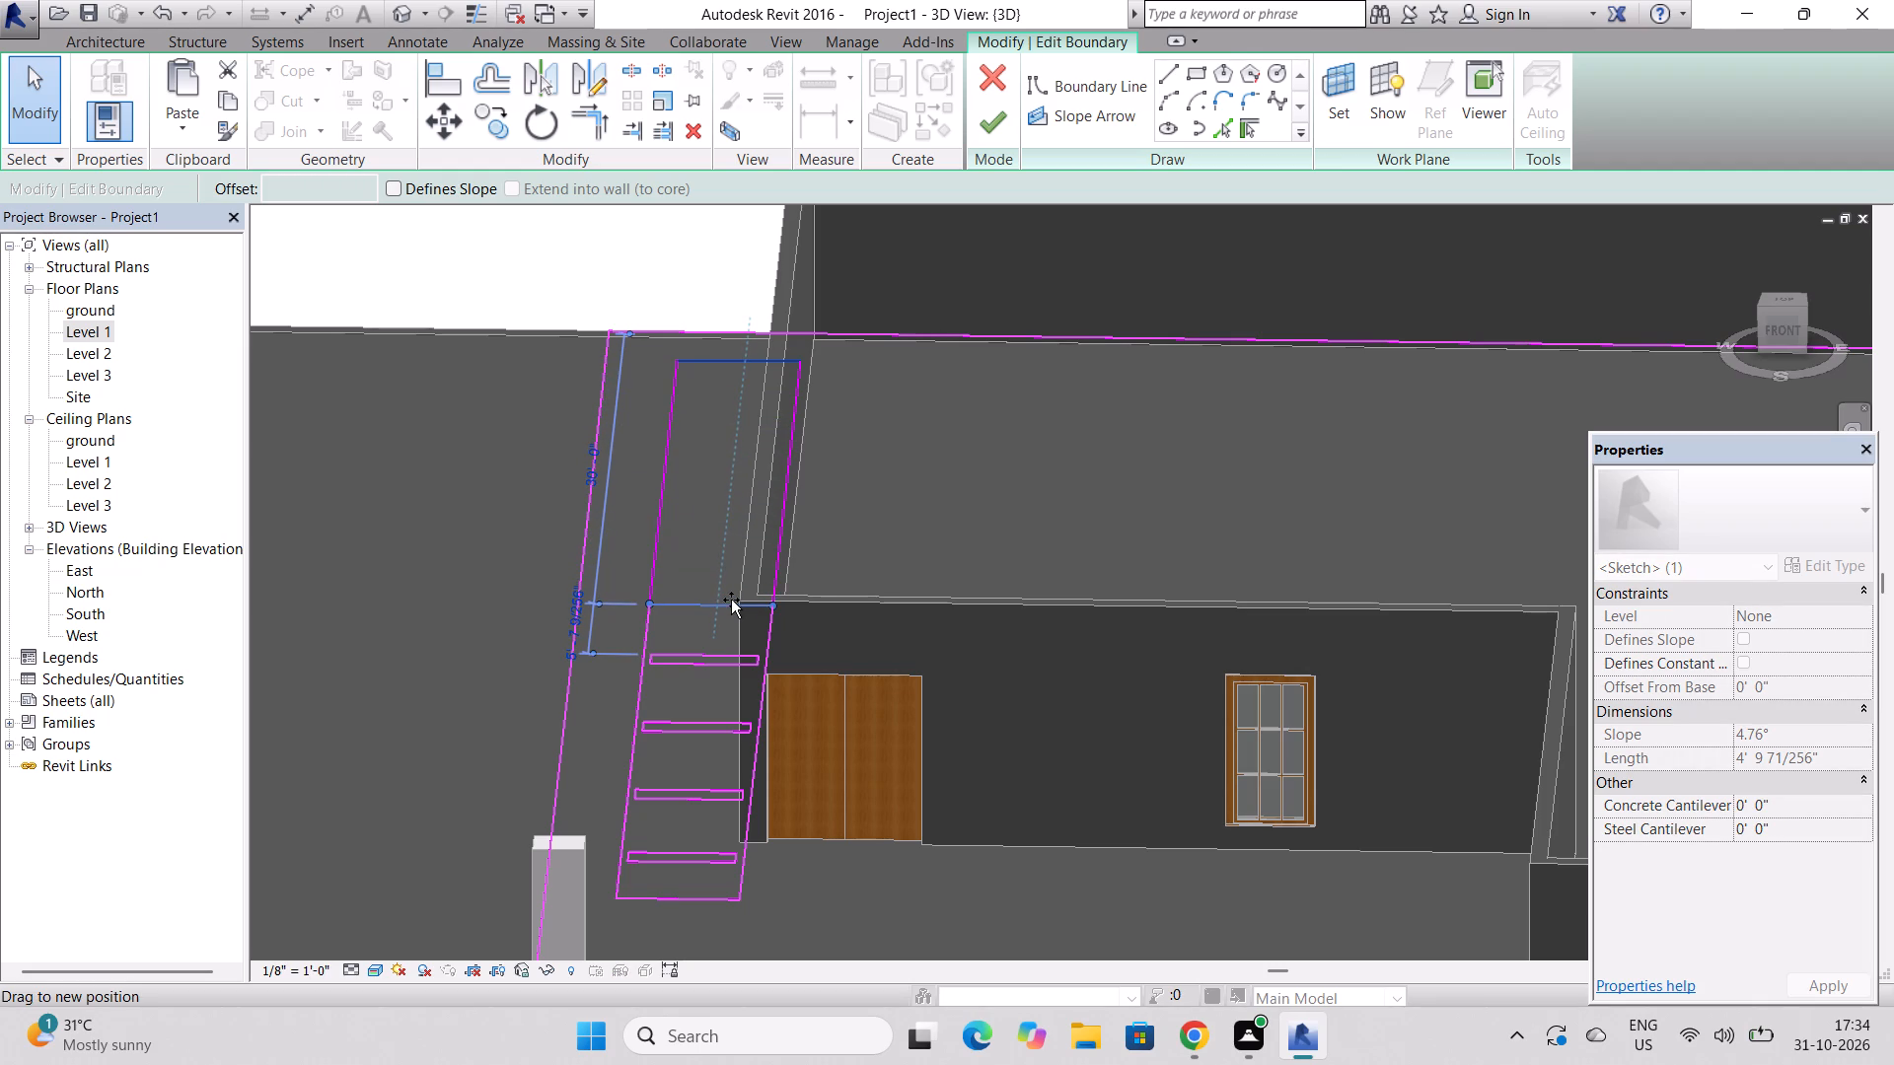
pyautogui.moveTo(731, 600); pyautogui.dragTo(737, 603)
pyautogui.moveTo(737, 603); pyautogui.dragTo(735, 610)
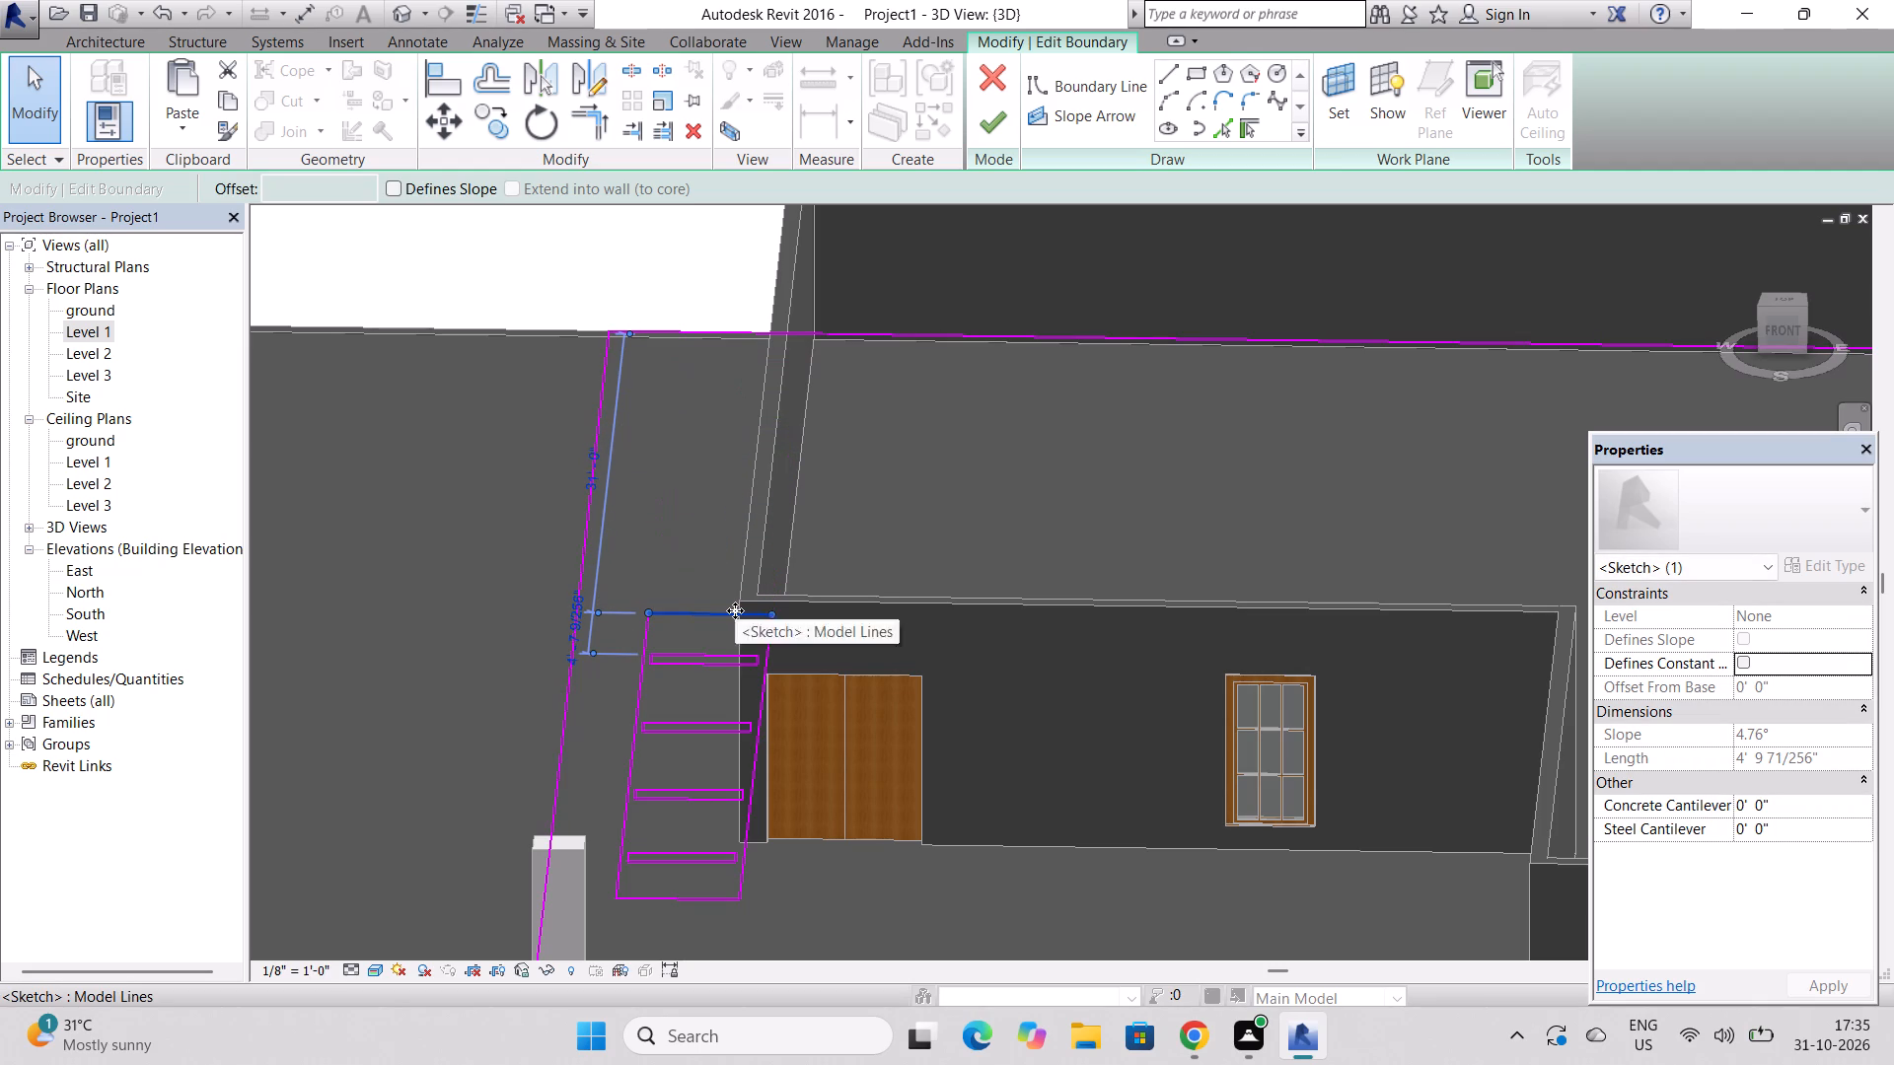
pyautogui.scroll(-5, 704, 413)
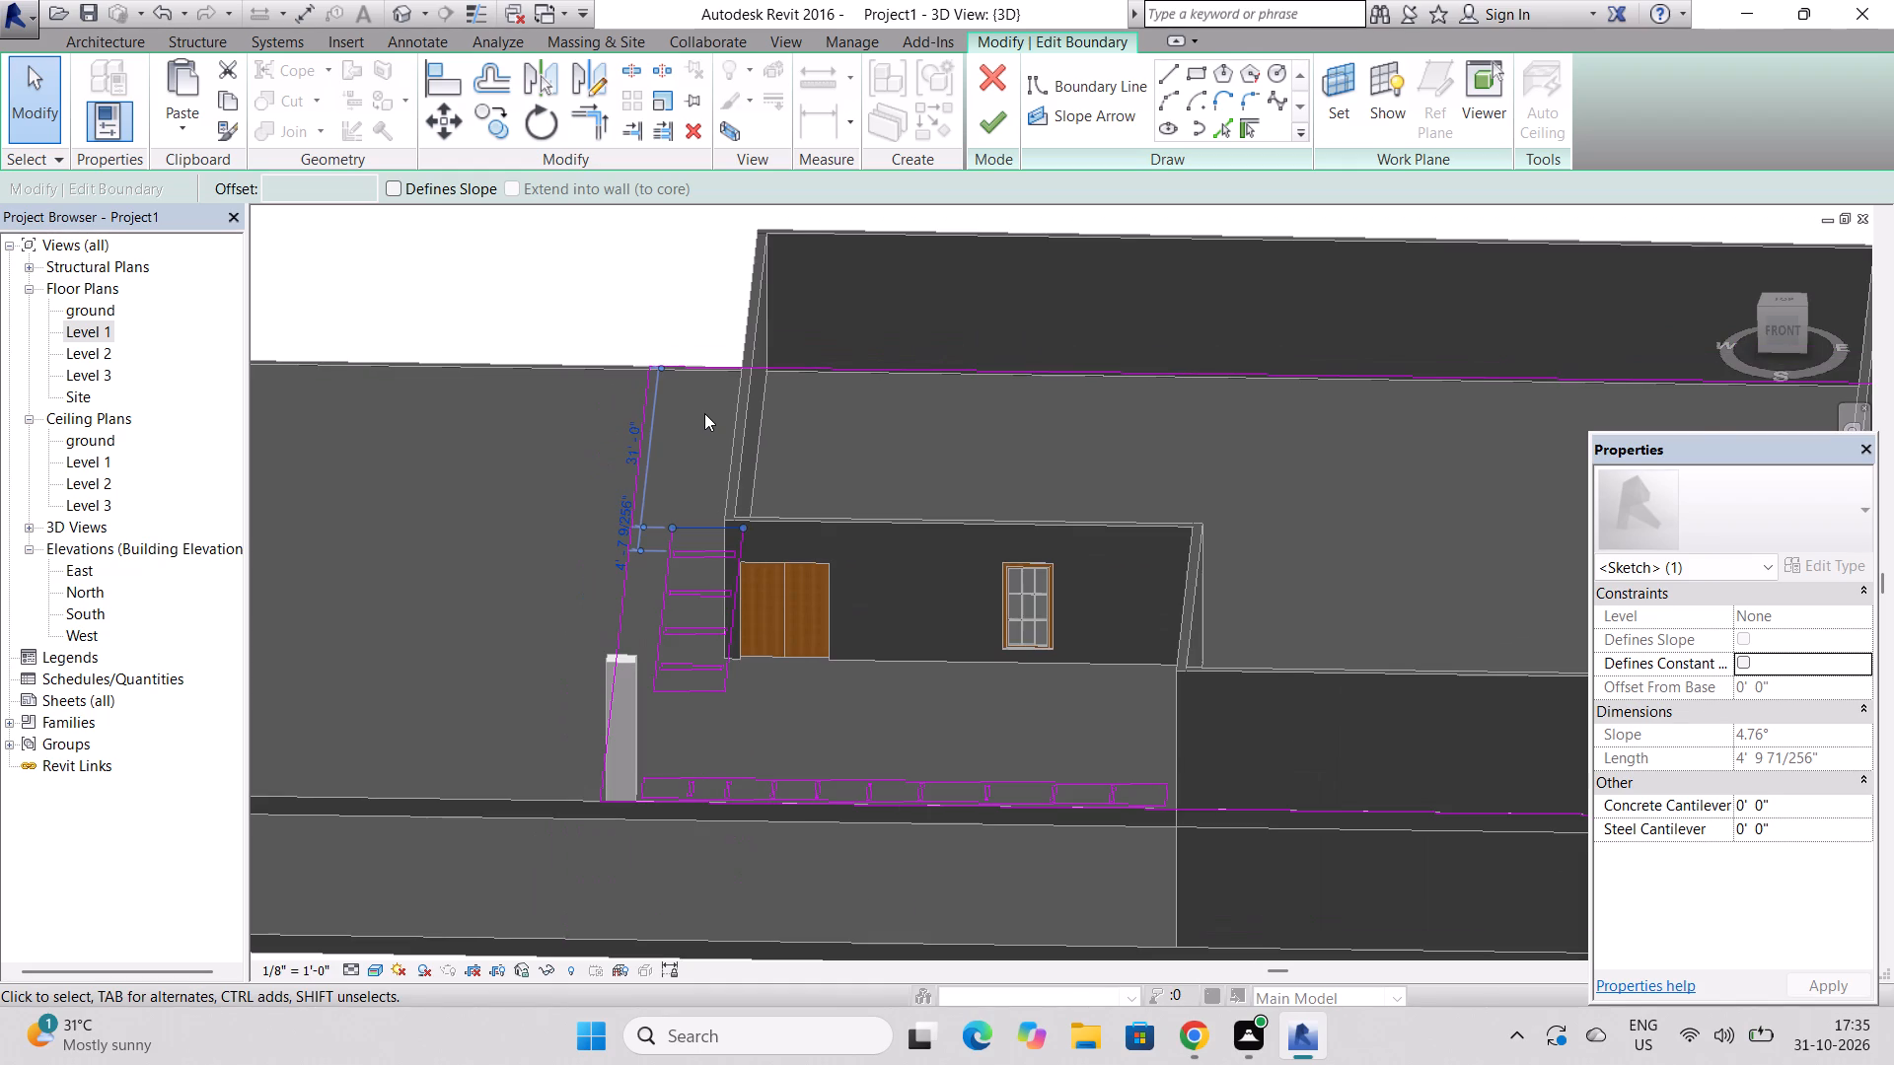
pyautogui.scroll(-3, 704, 409)
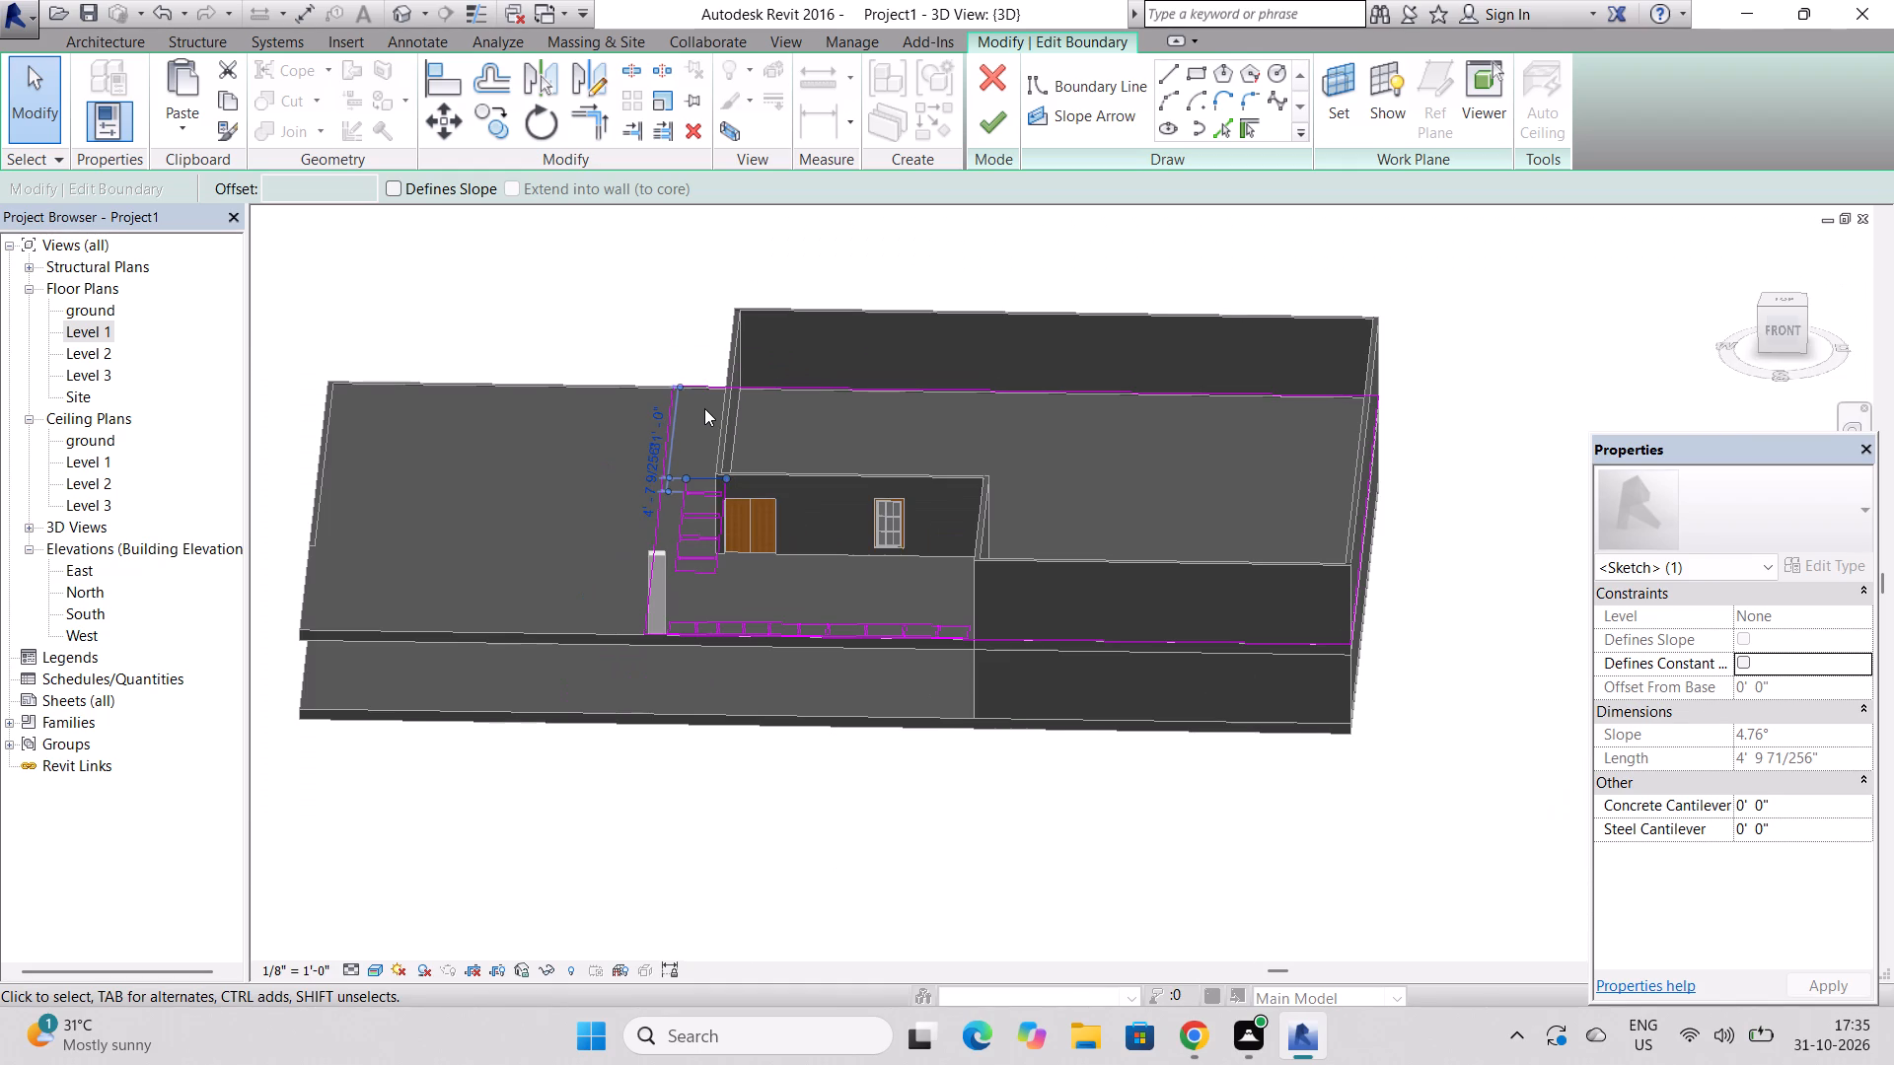
pyautogui.click(975, 125)
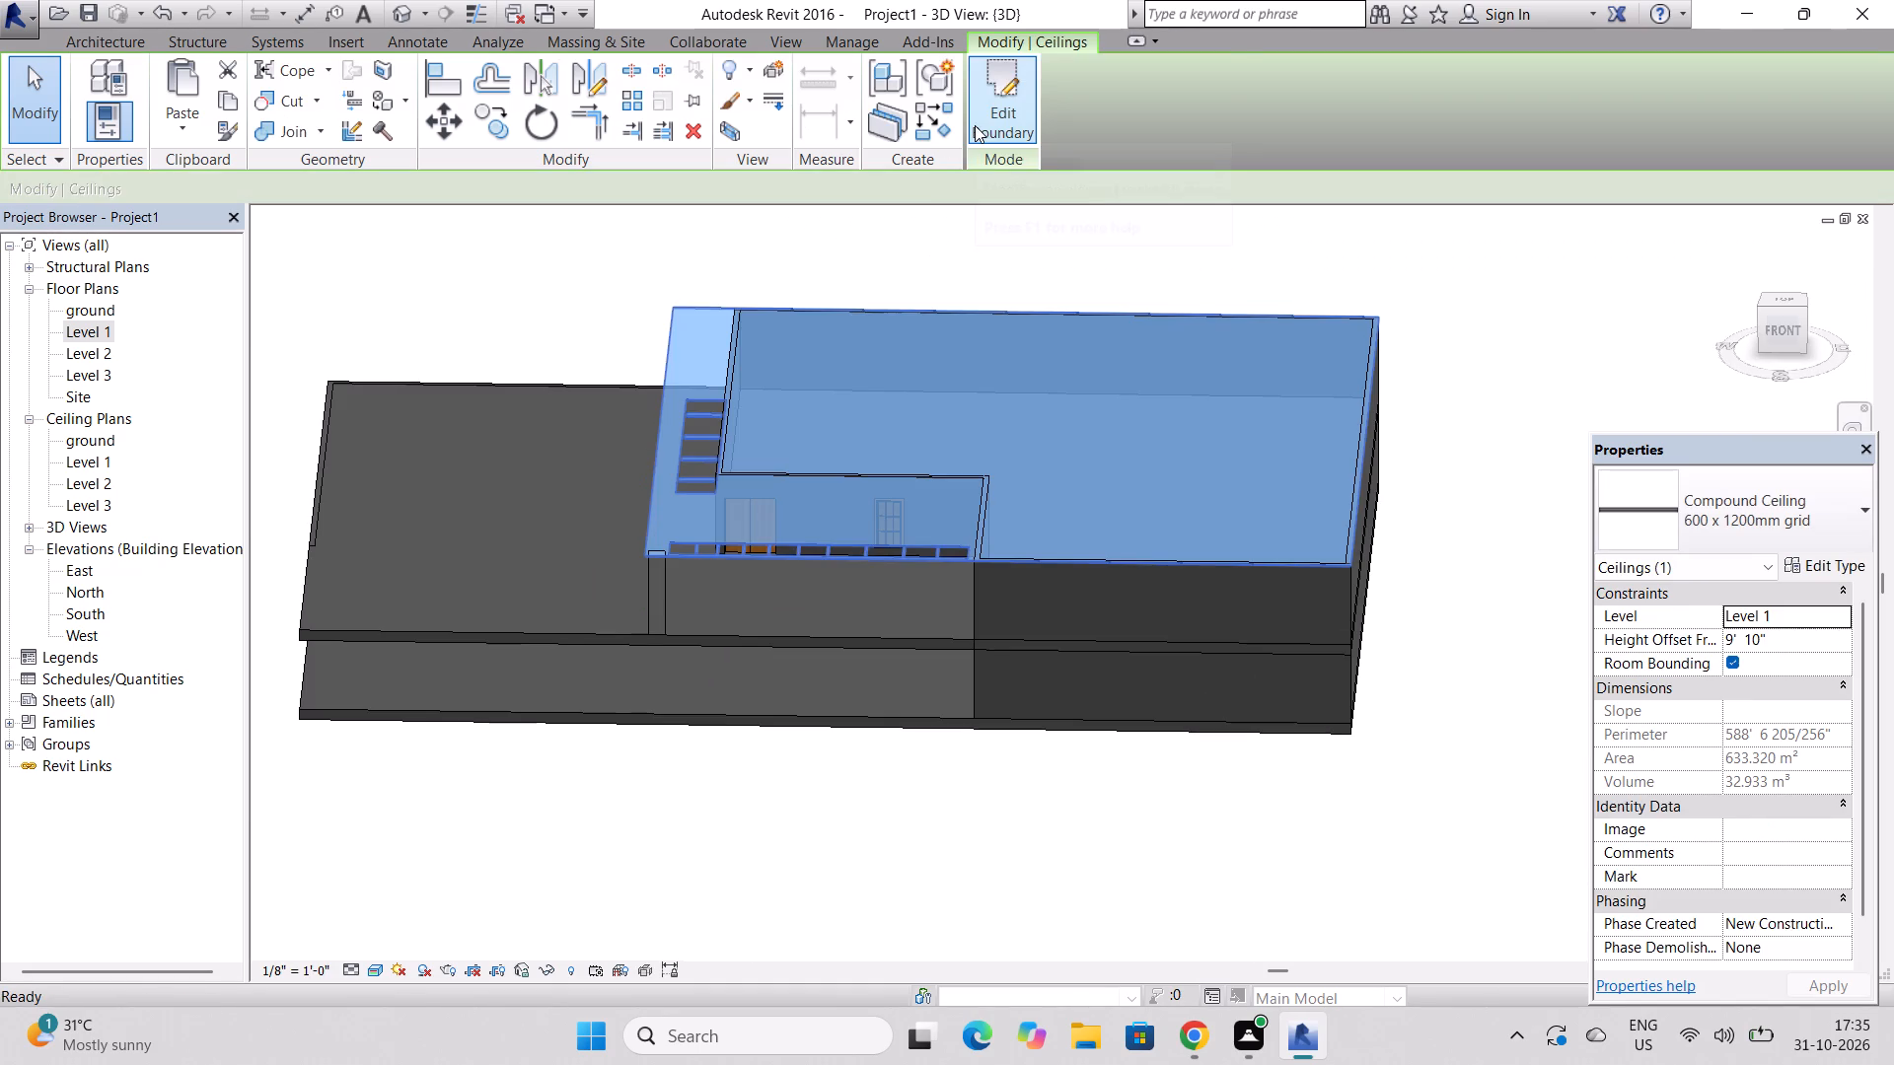
pyautogui.scroll(8, 709, 335)
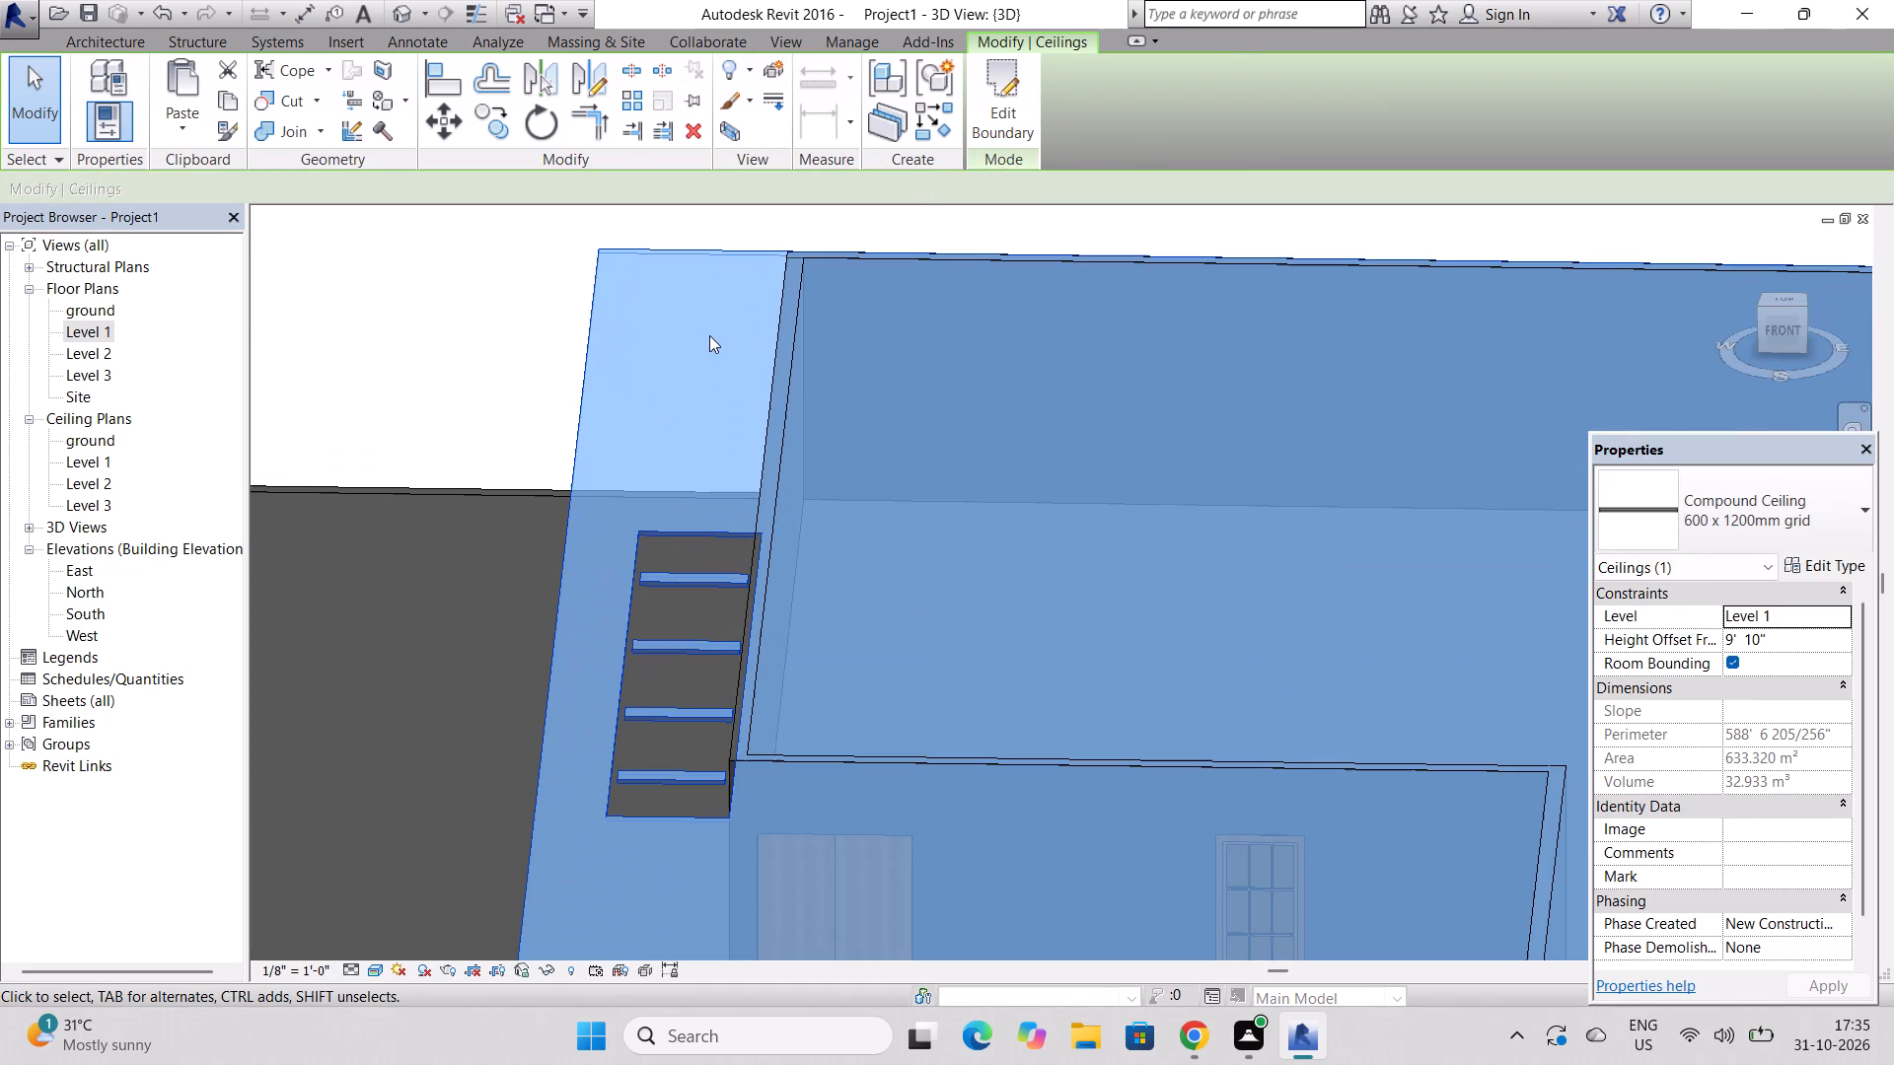
pyautogui.scroll(-5, 709, 335)
pyautogui.press('Escape')
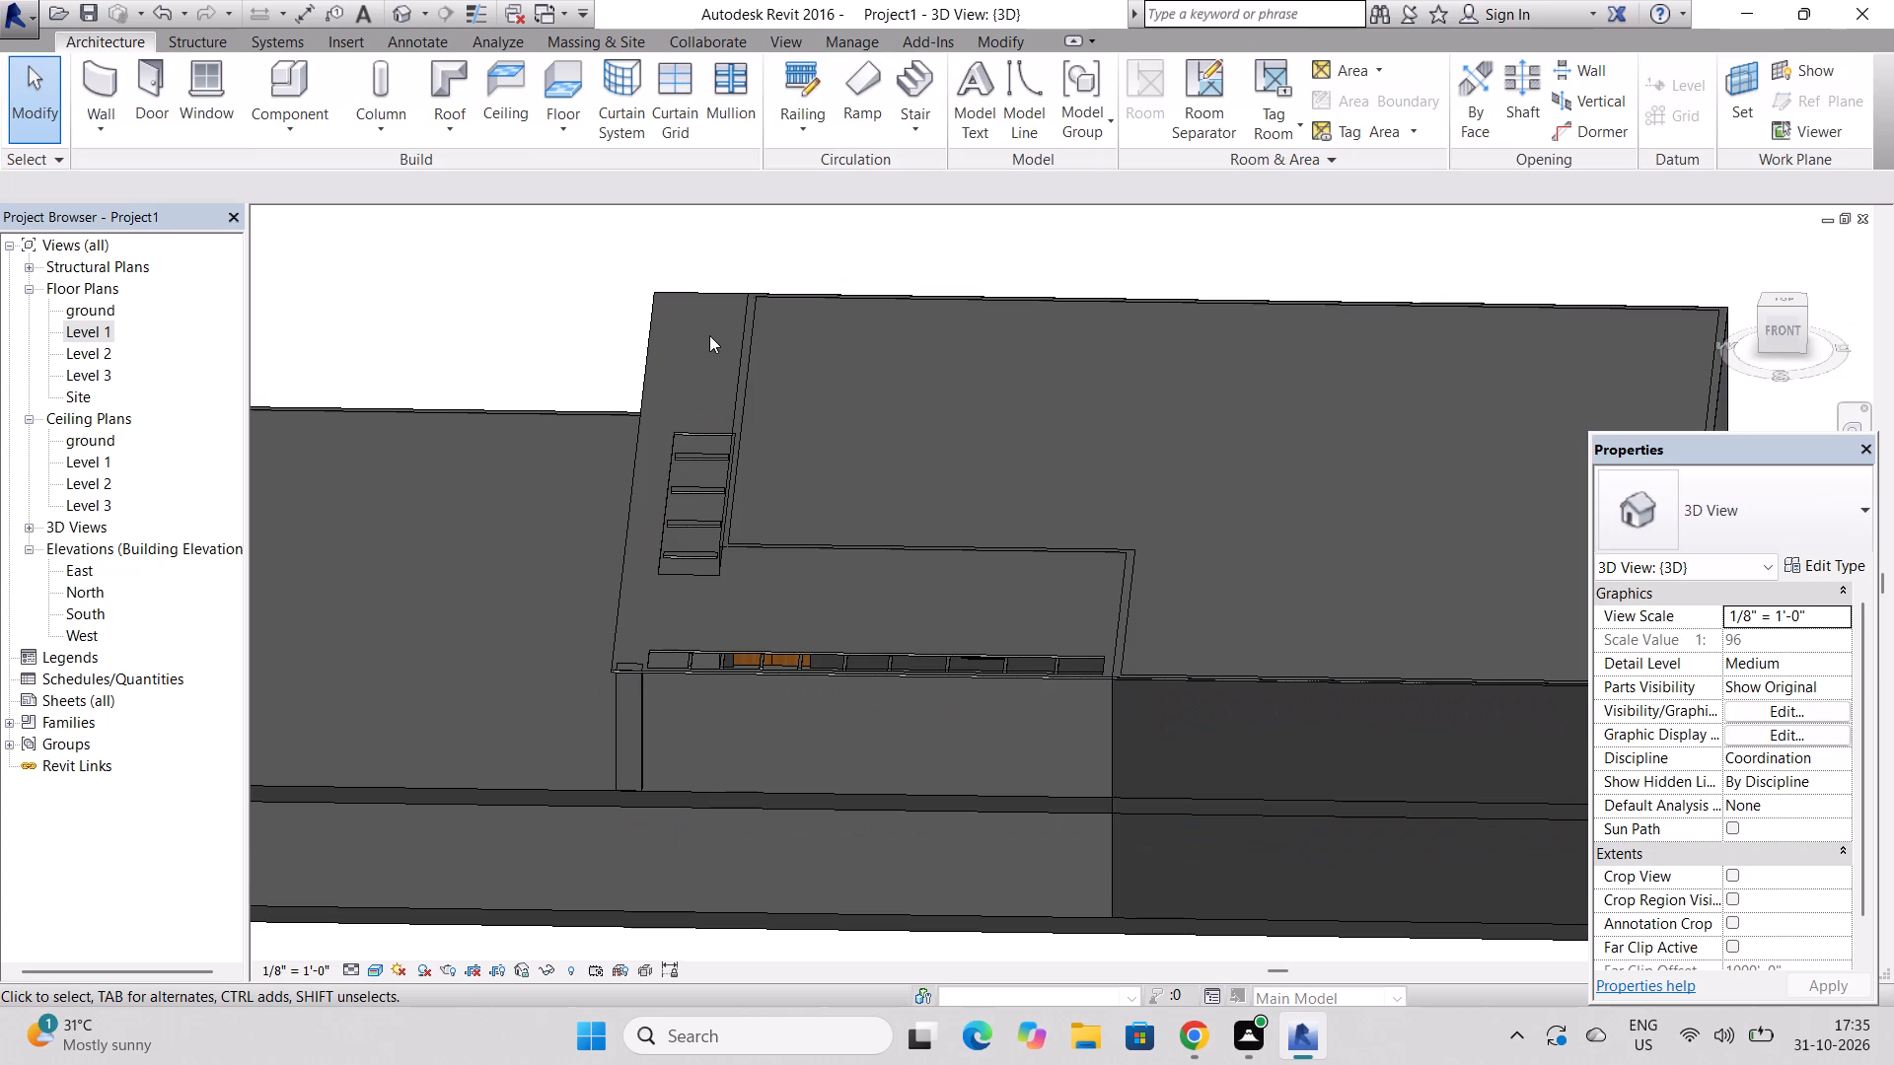
pyautogui.press('Escape')
pyautogui.press('Escape')
pyautogui.press('Escape')
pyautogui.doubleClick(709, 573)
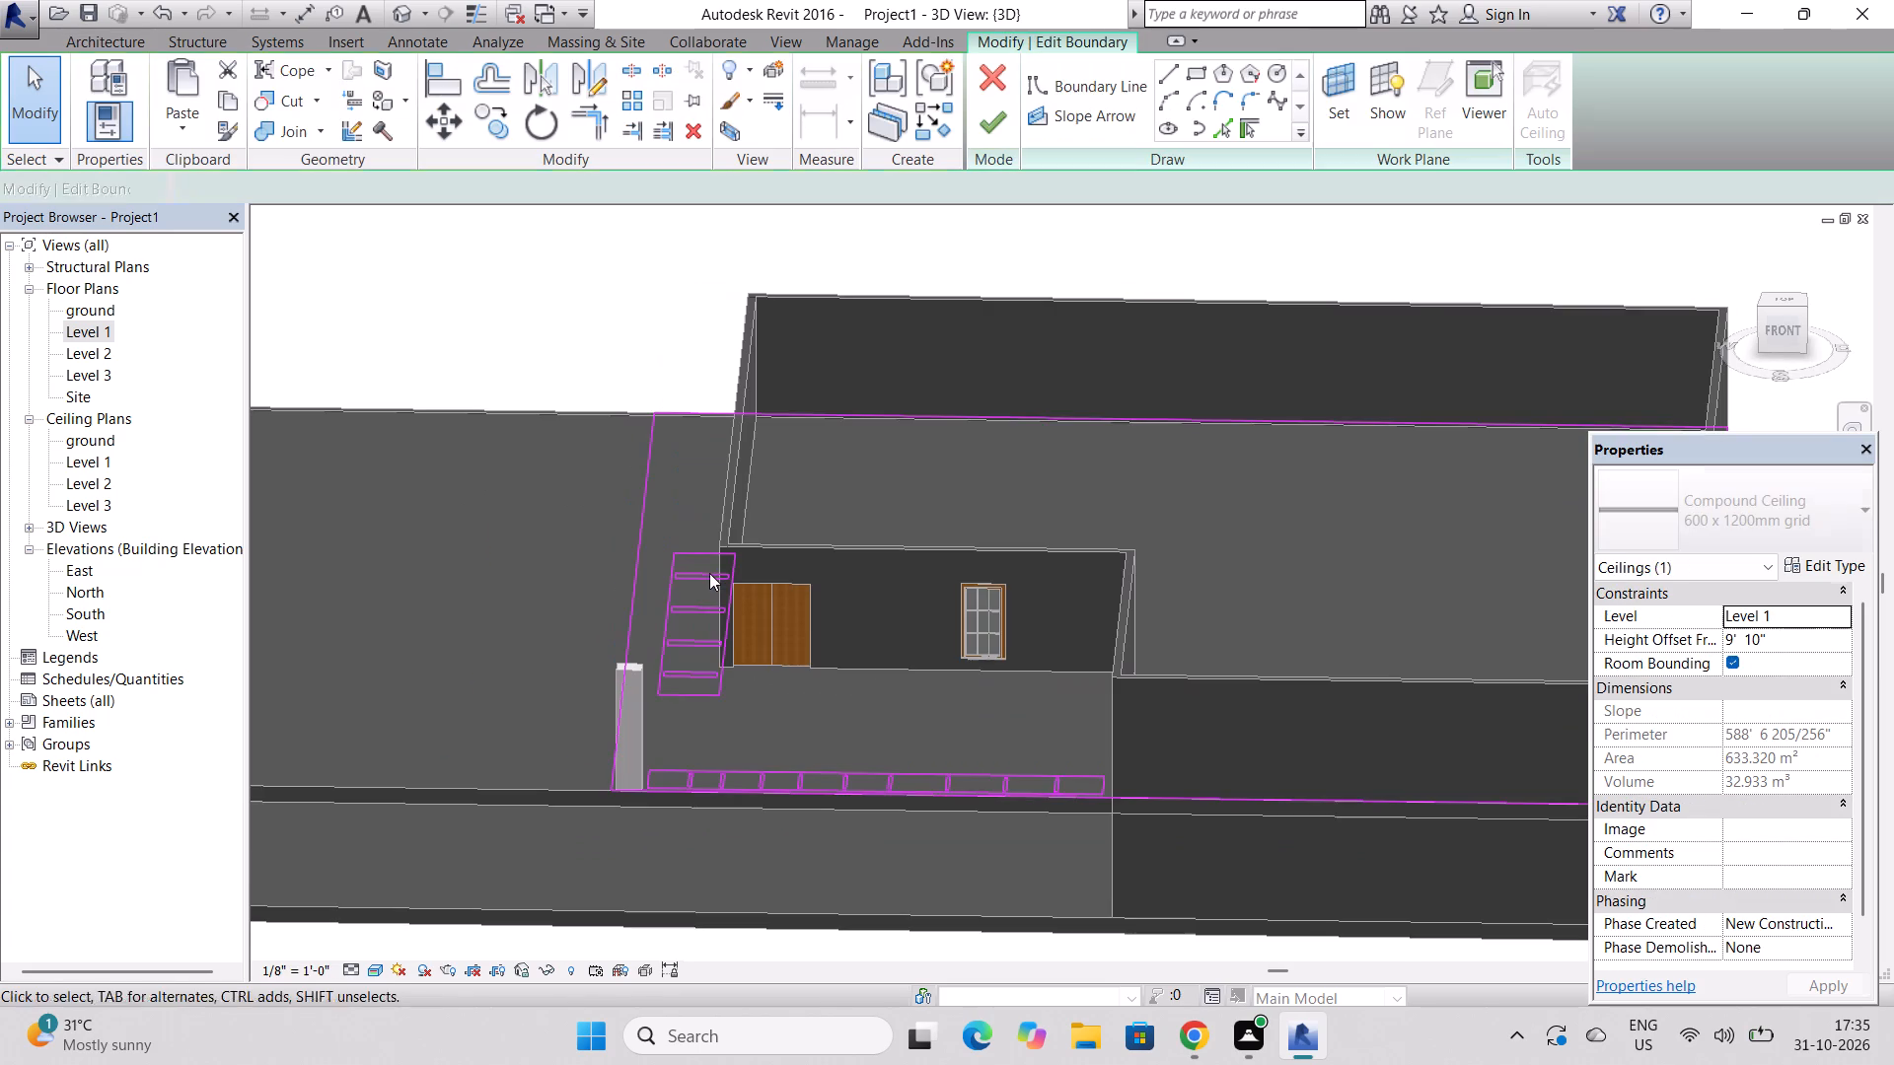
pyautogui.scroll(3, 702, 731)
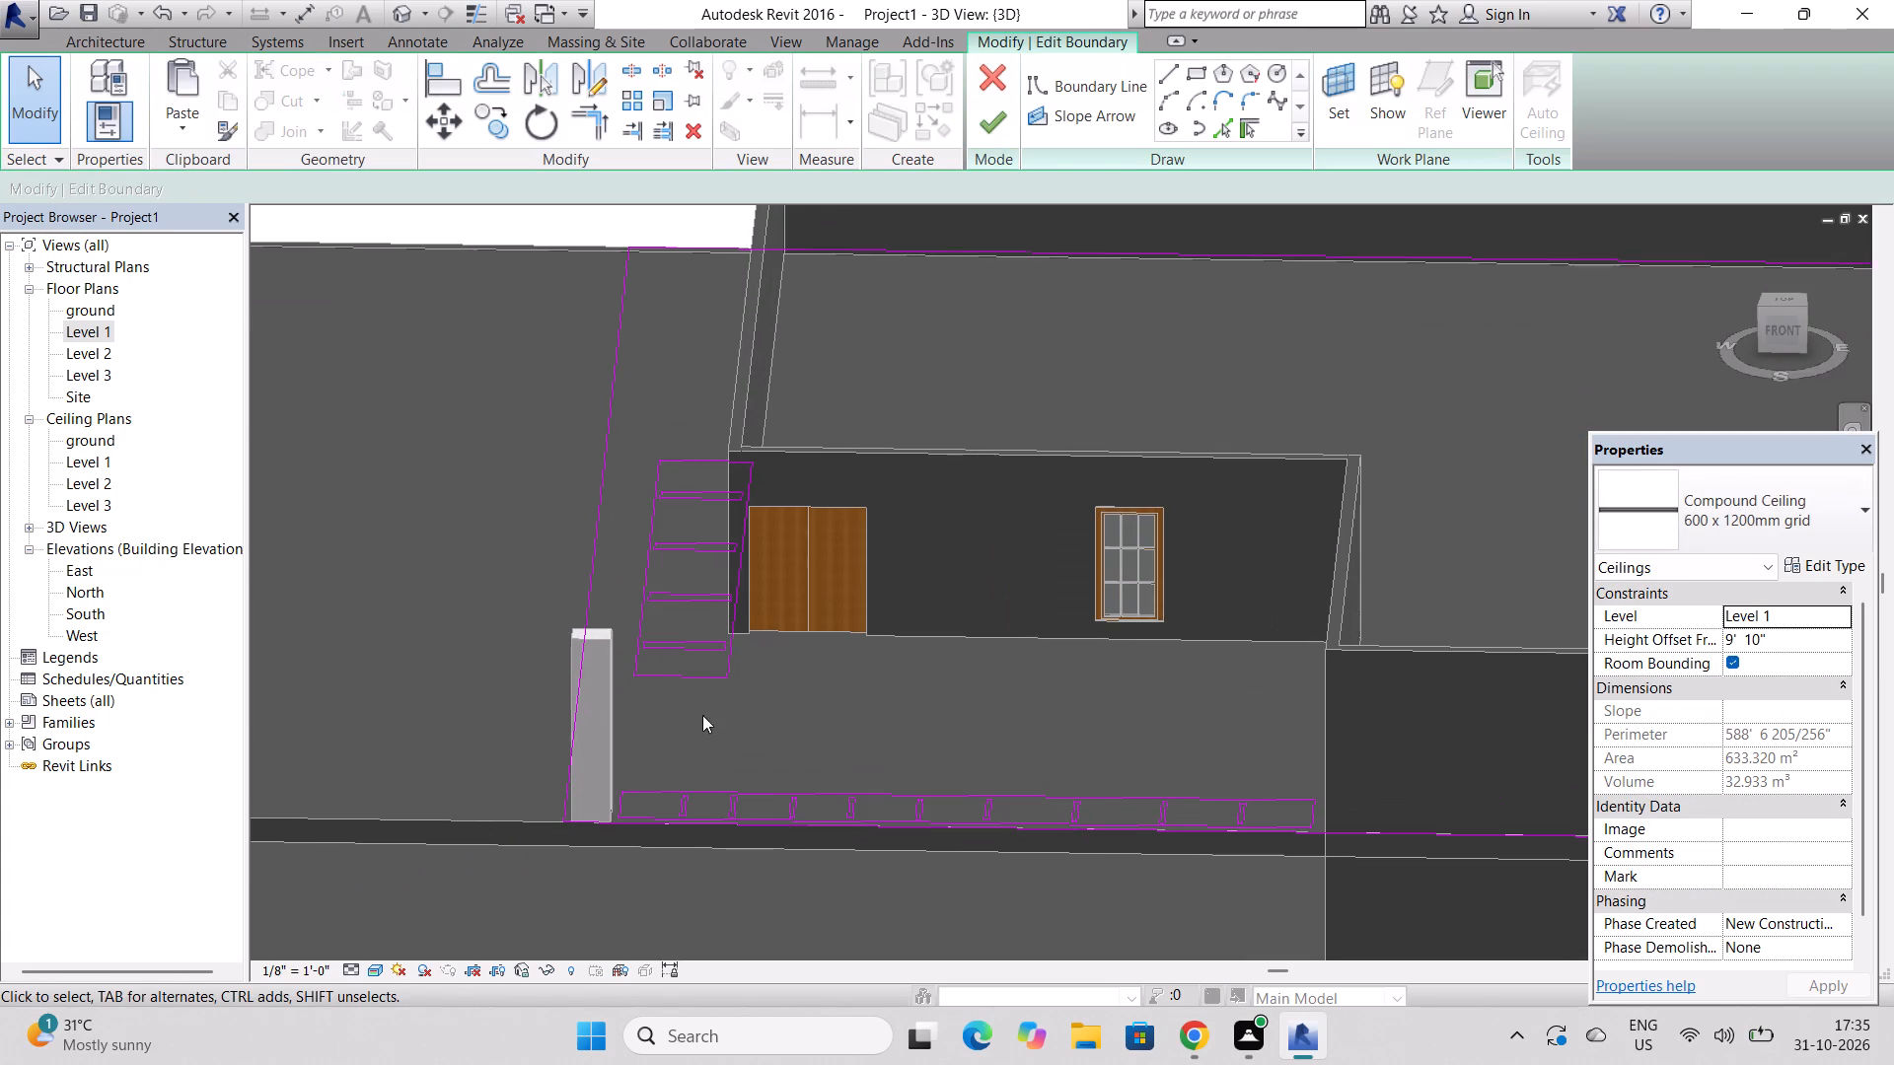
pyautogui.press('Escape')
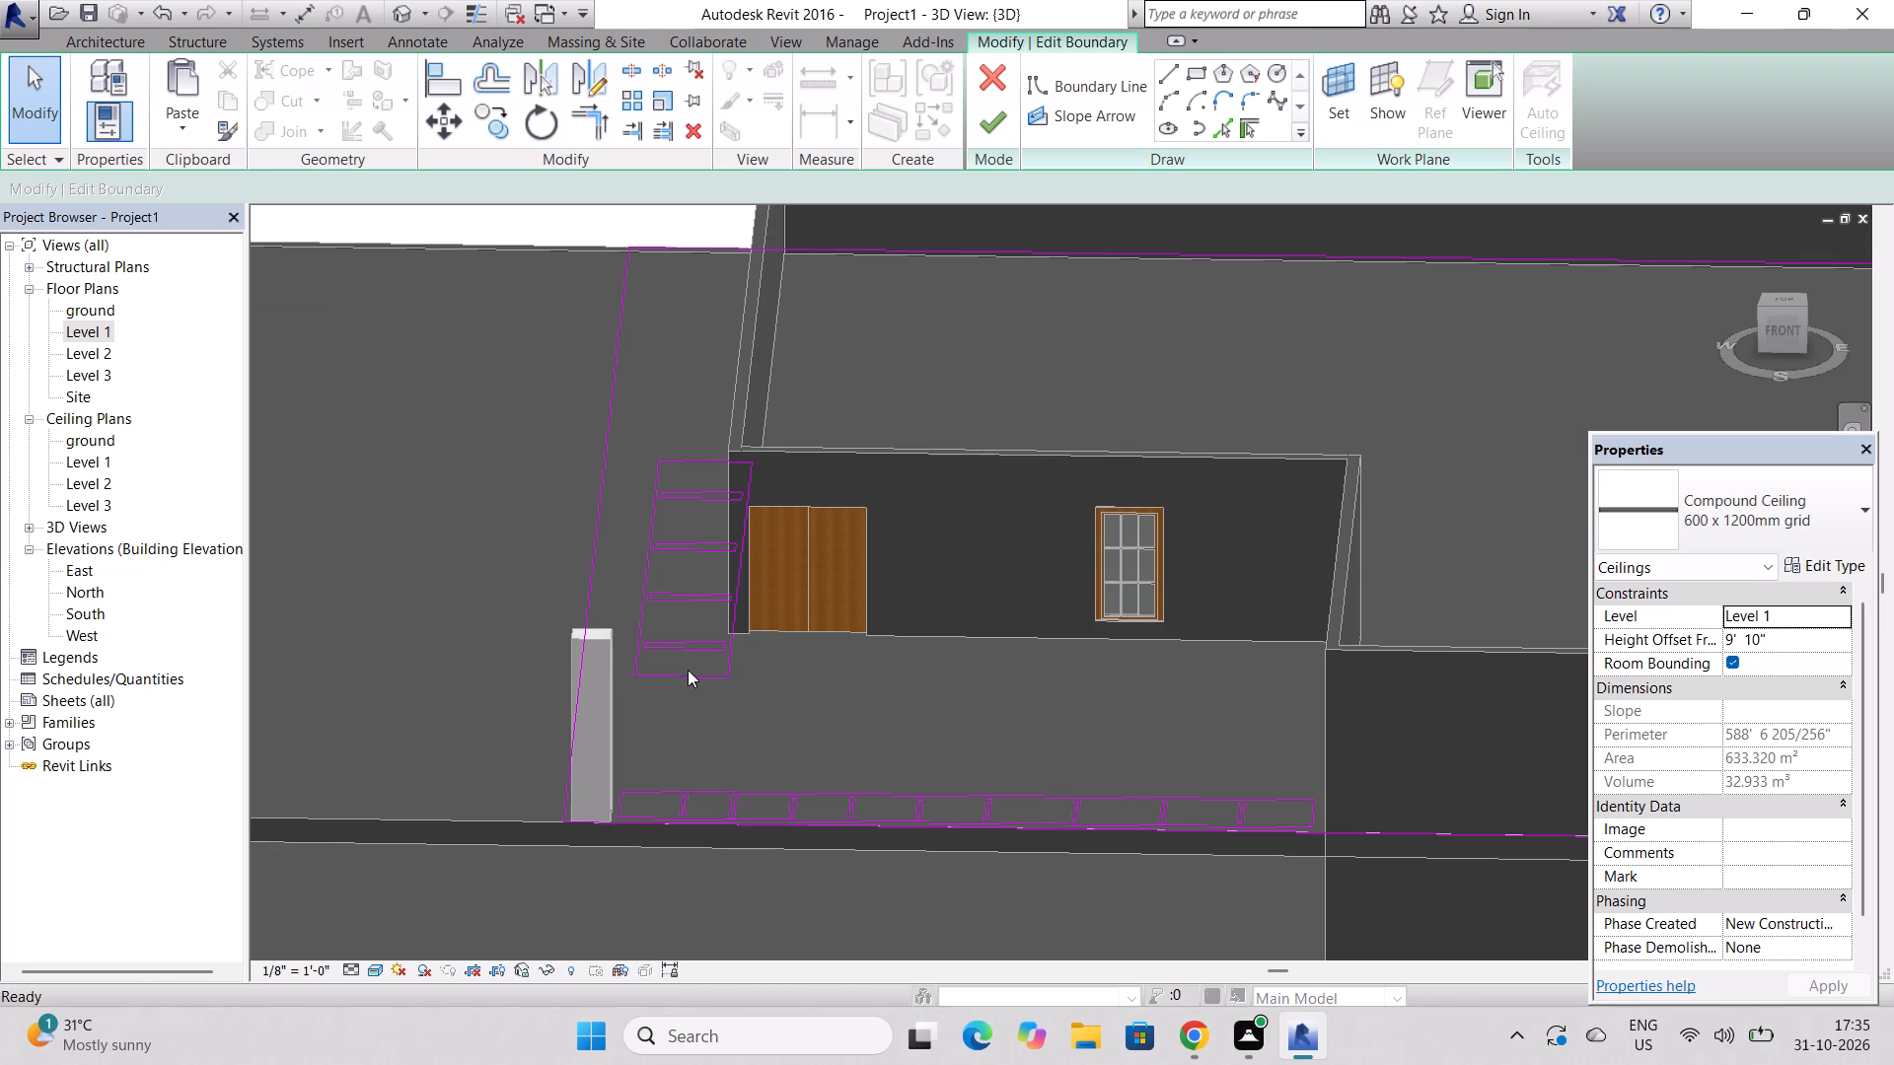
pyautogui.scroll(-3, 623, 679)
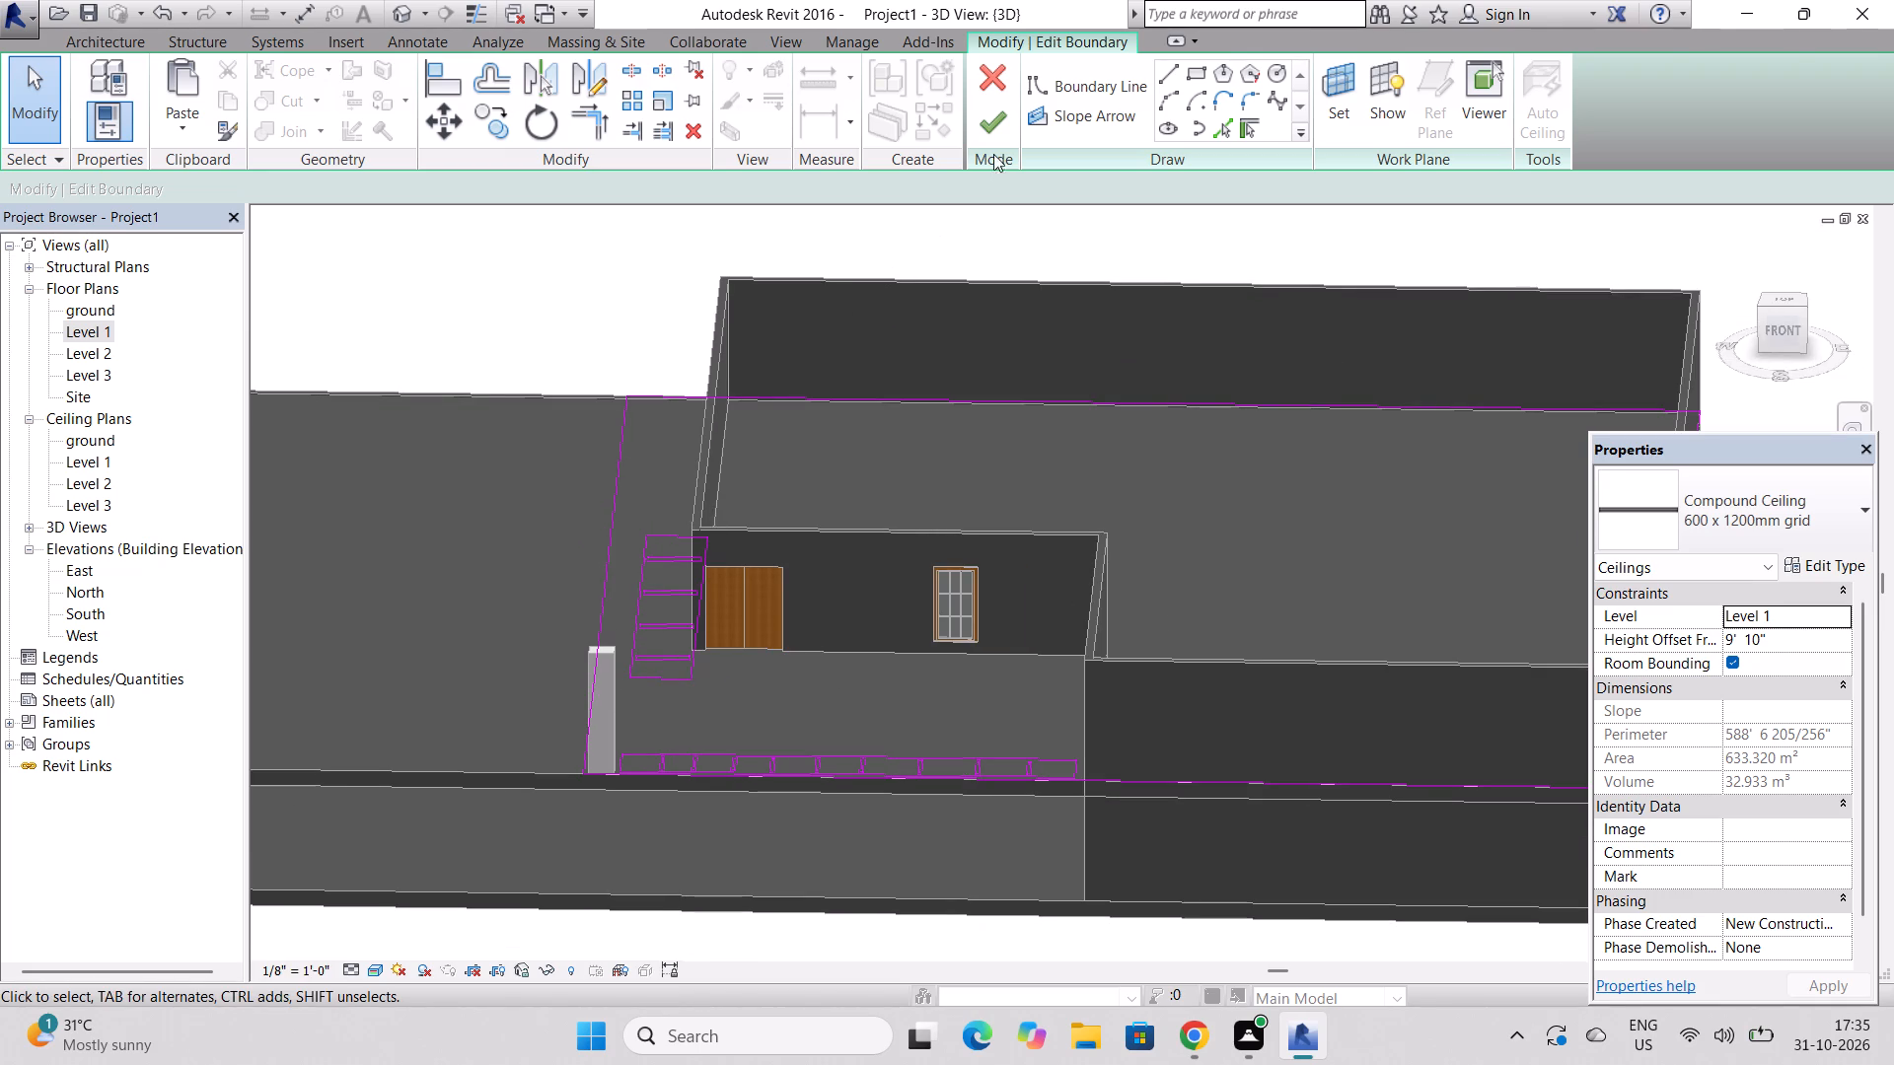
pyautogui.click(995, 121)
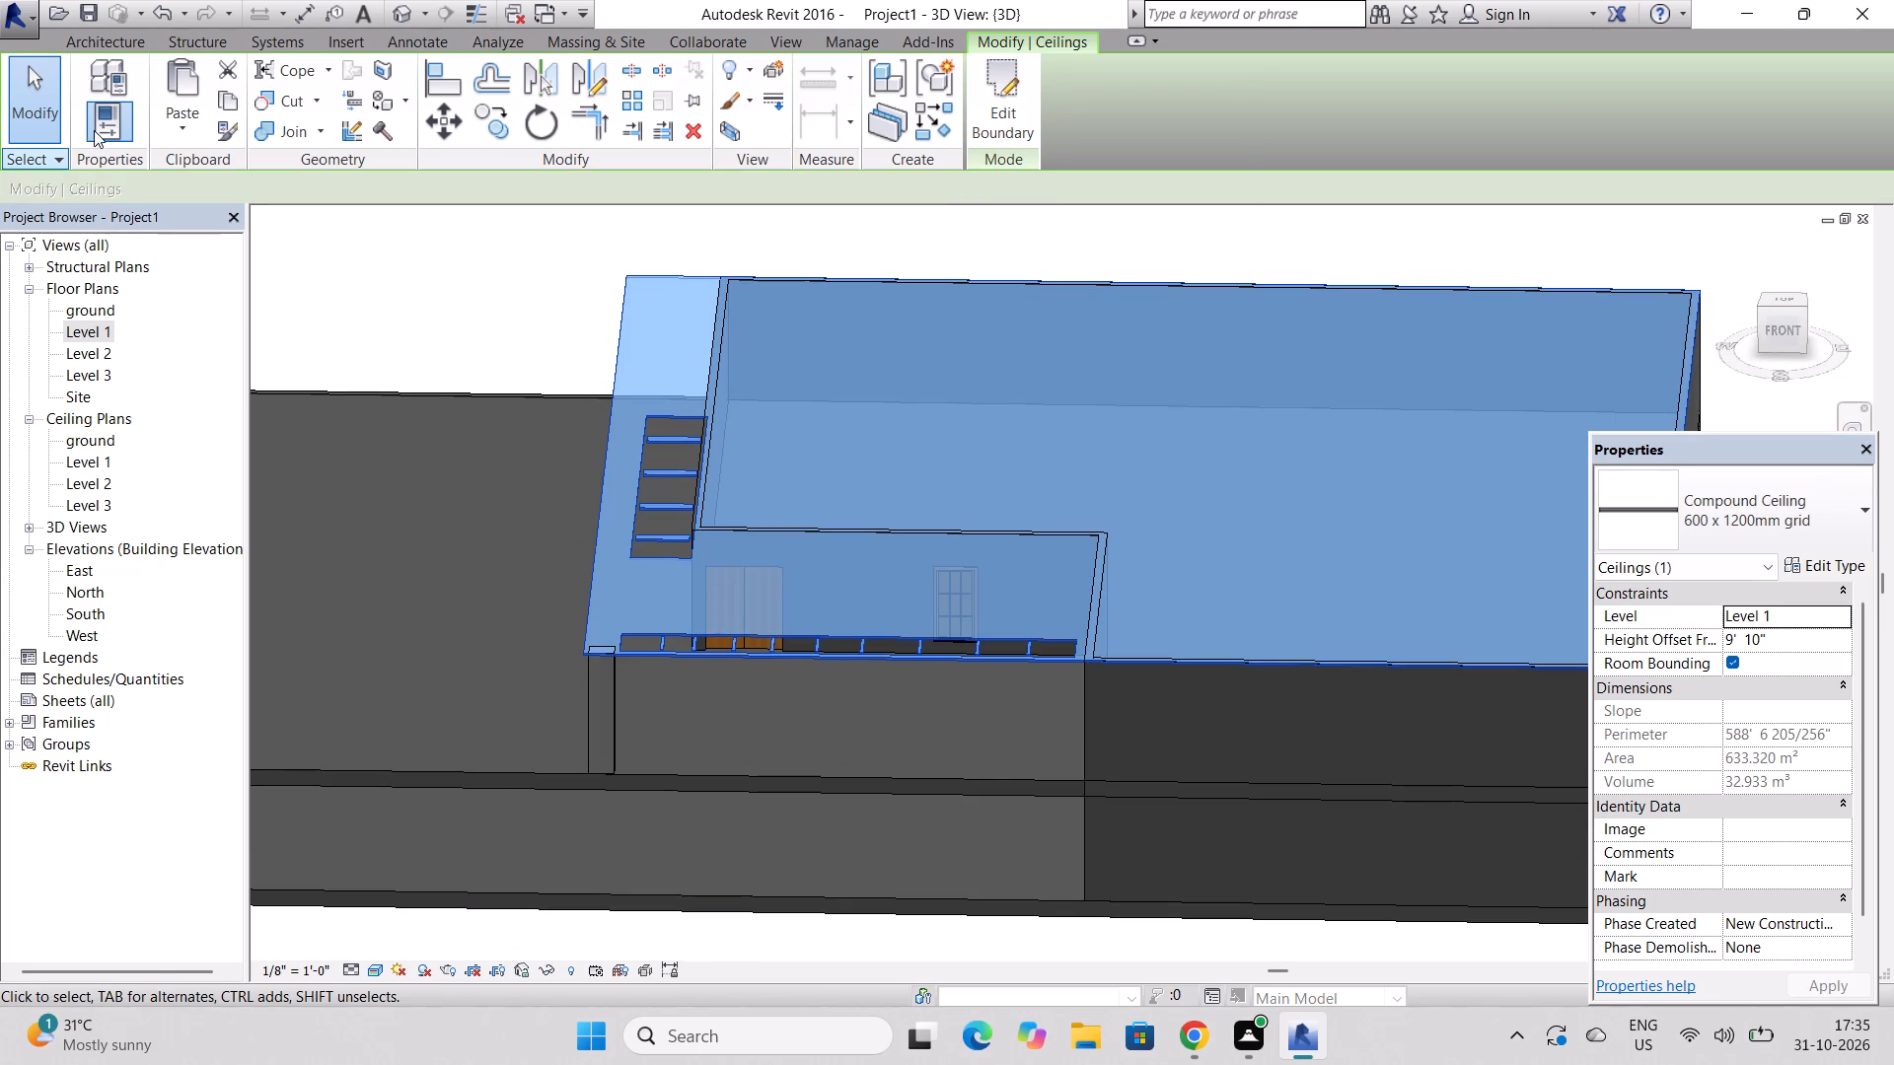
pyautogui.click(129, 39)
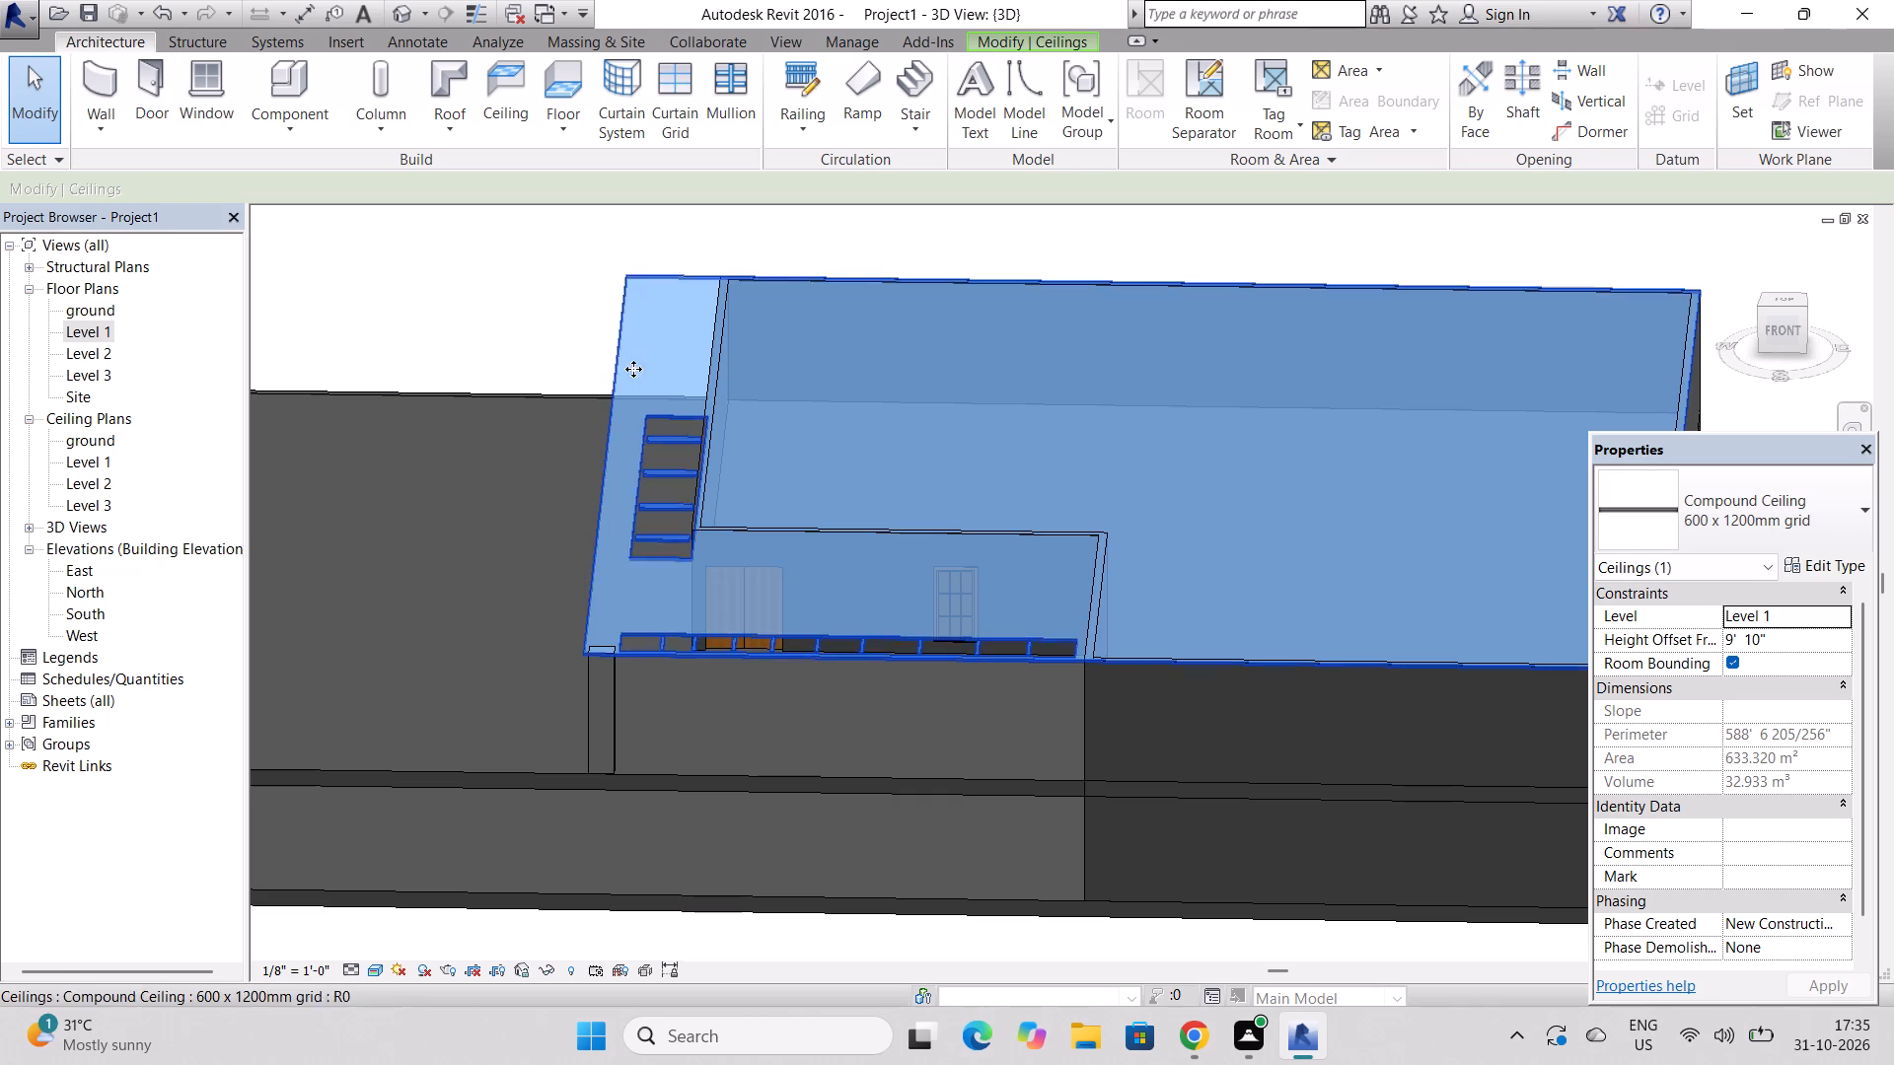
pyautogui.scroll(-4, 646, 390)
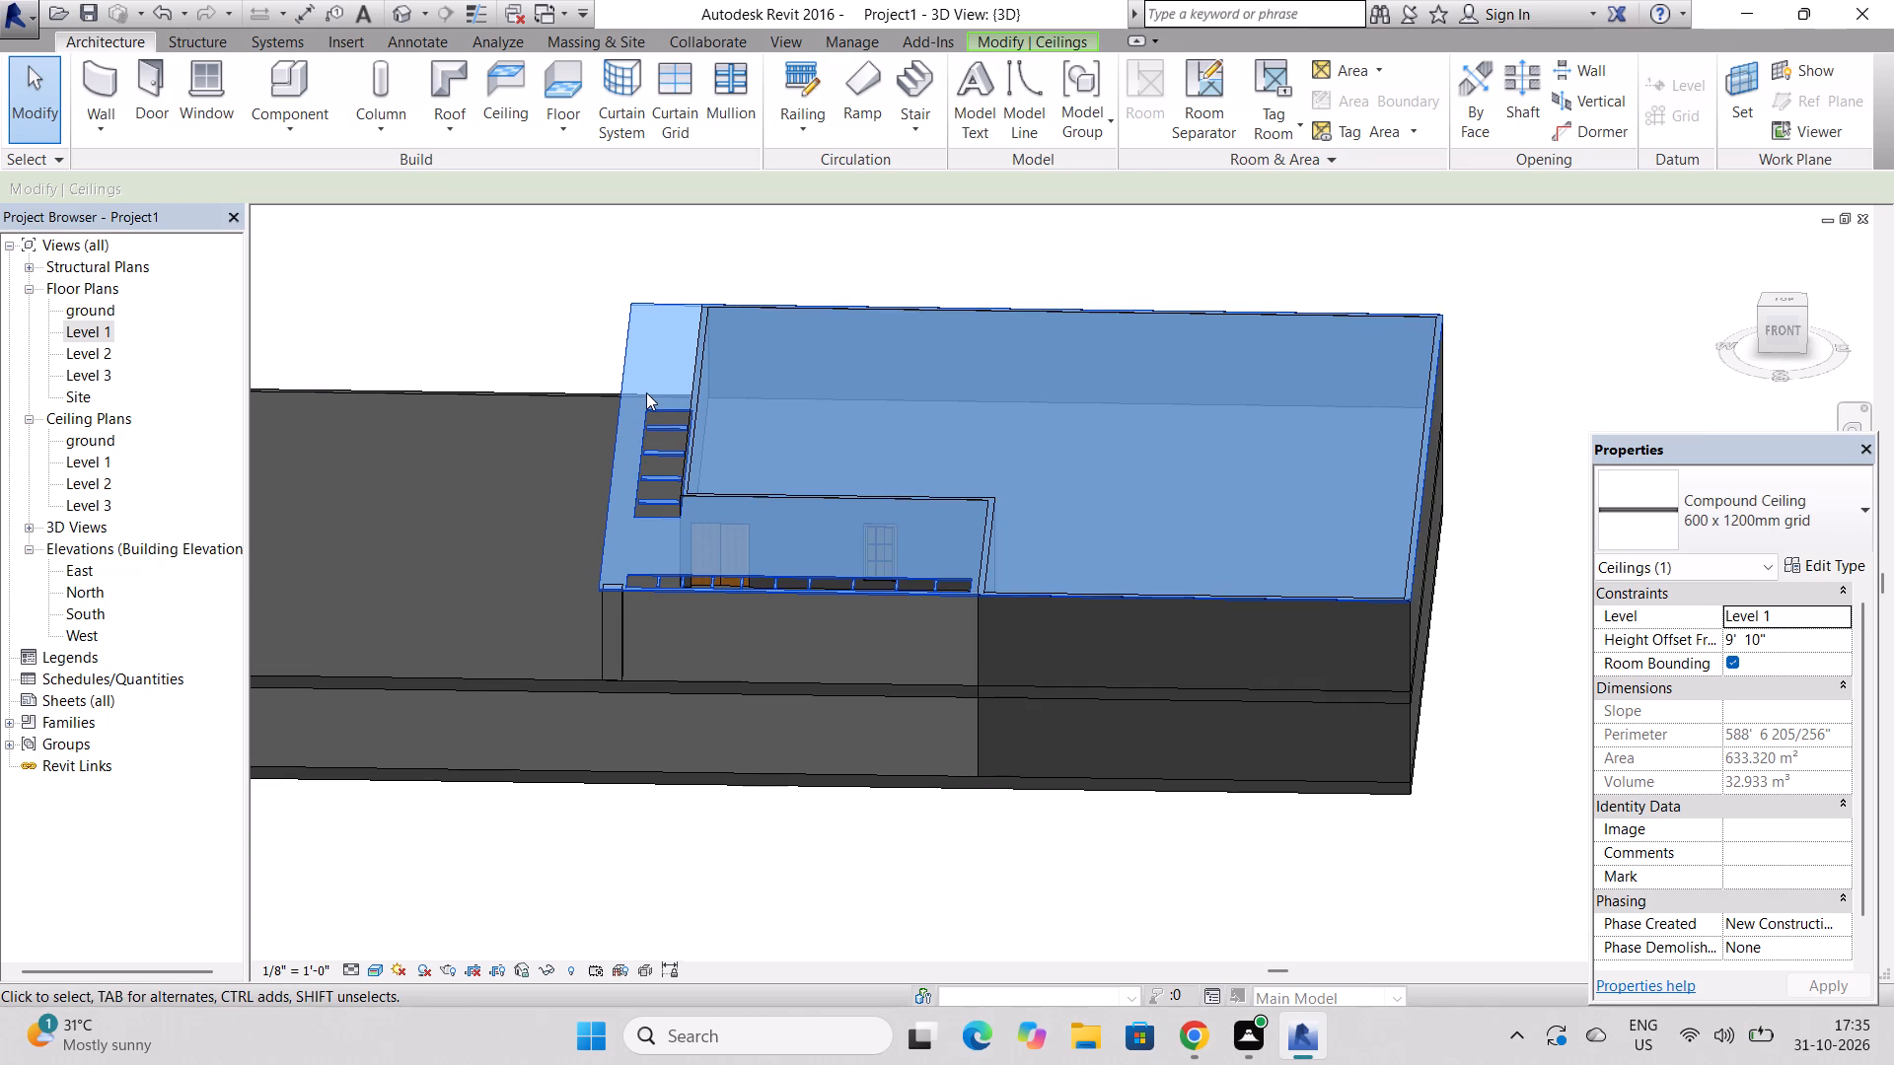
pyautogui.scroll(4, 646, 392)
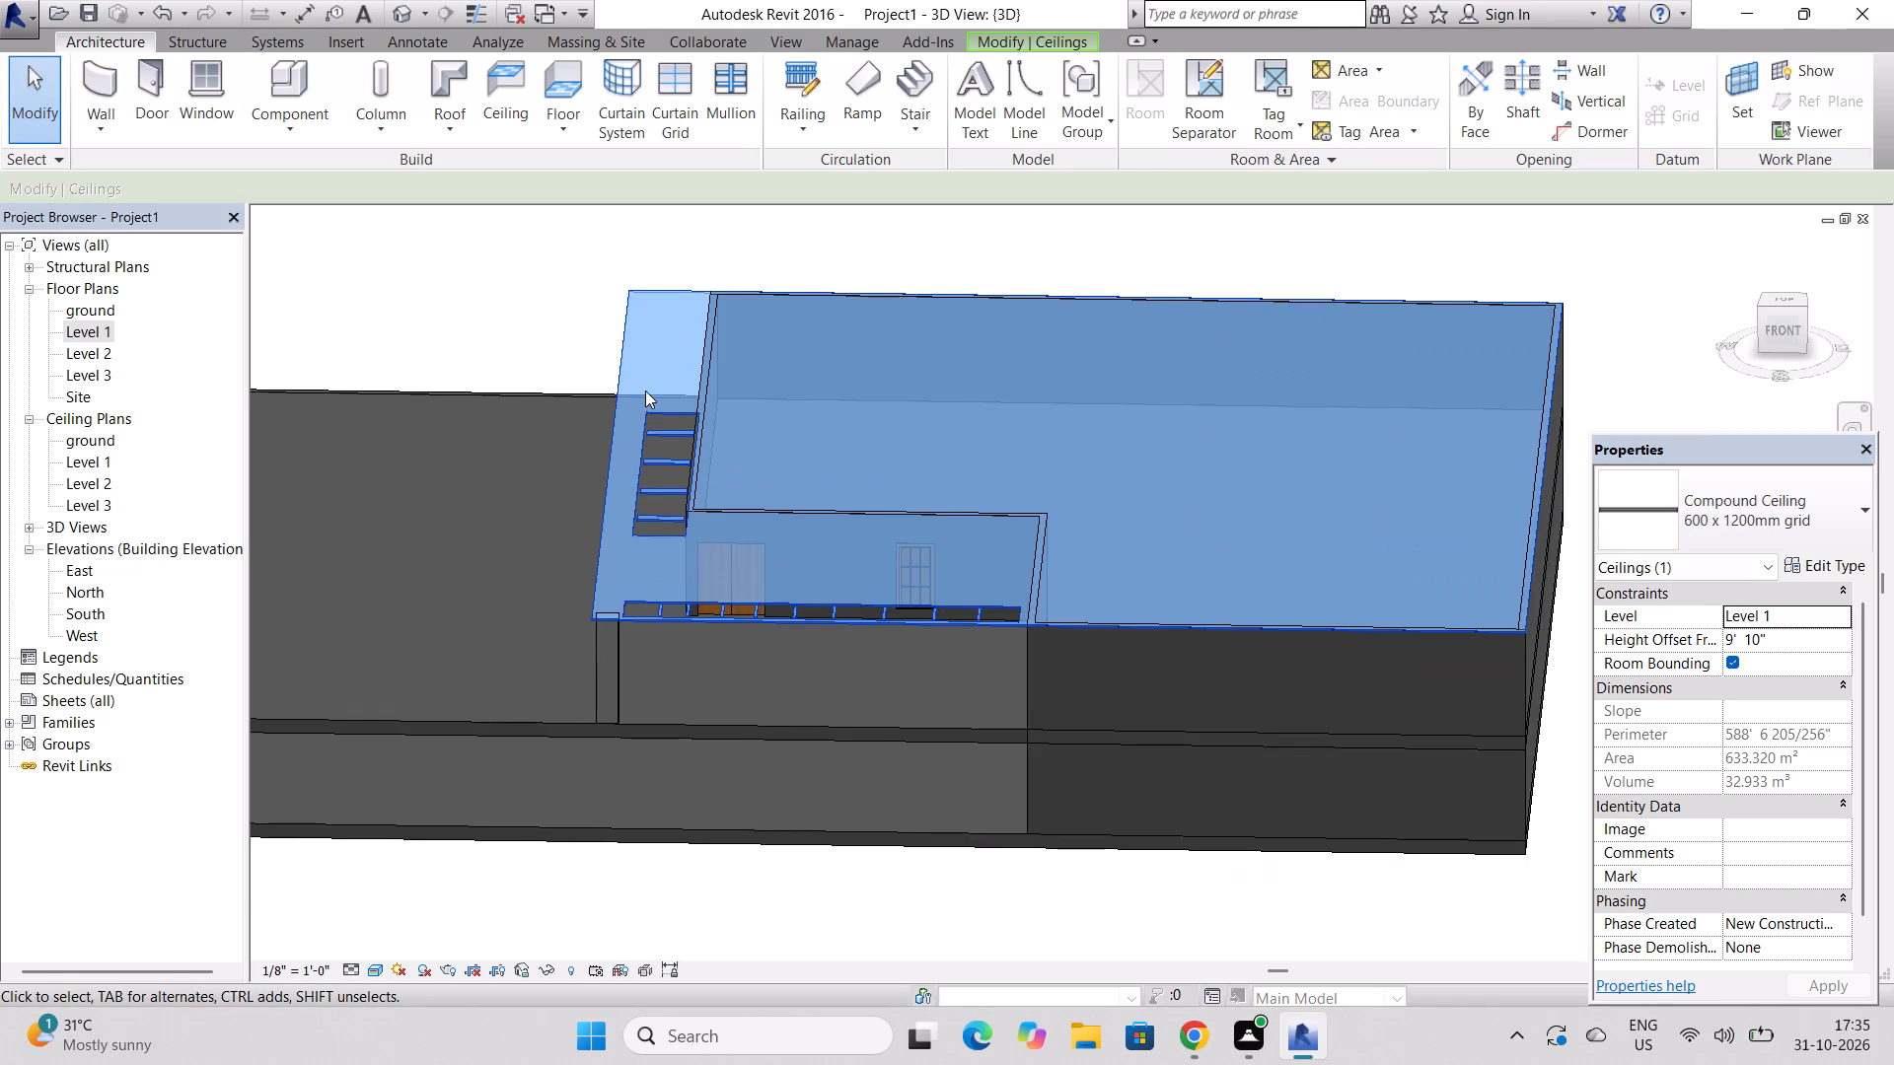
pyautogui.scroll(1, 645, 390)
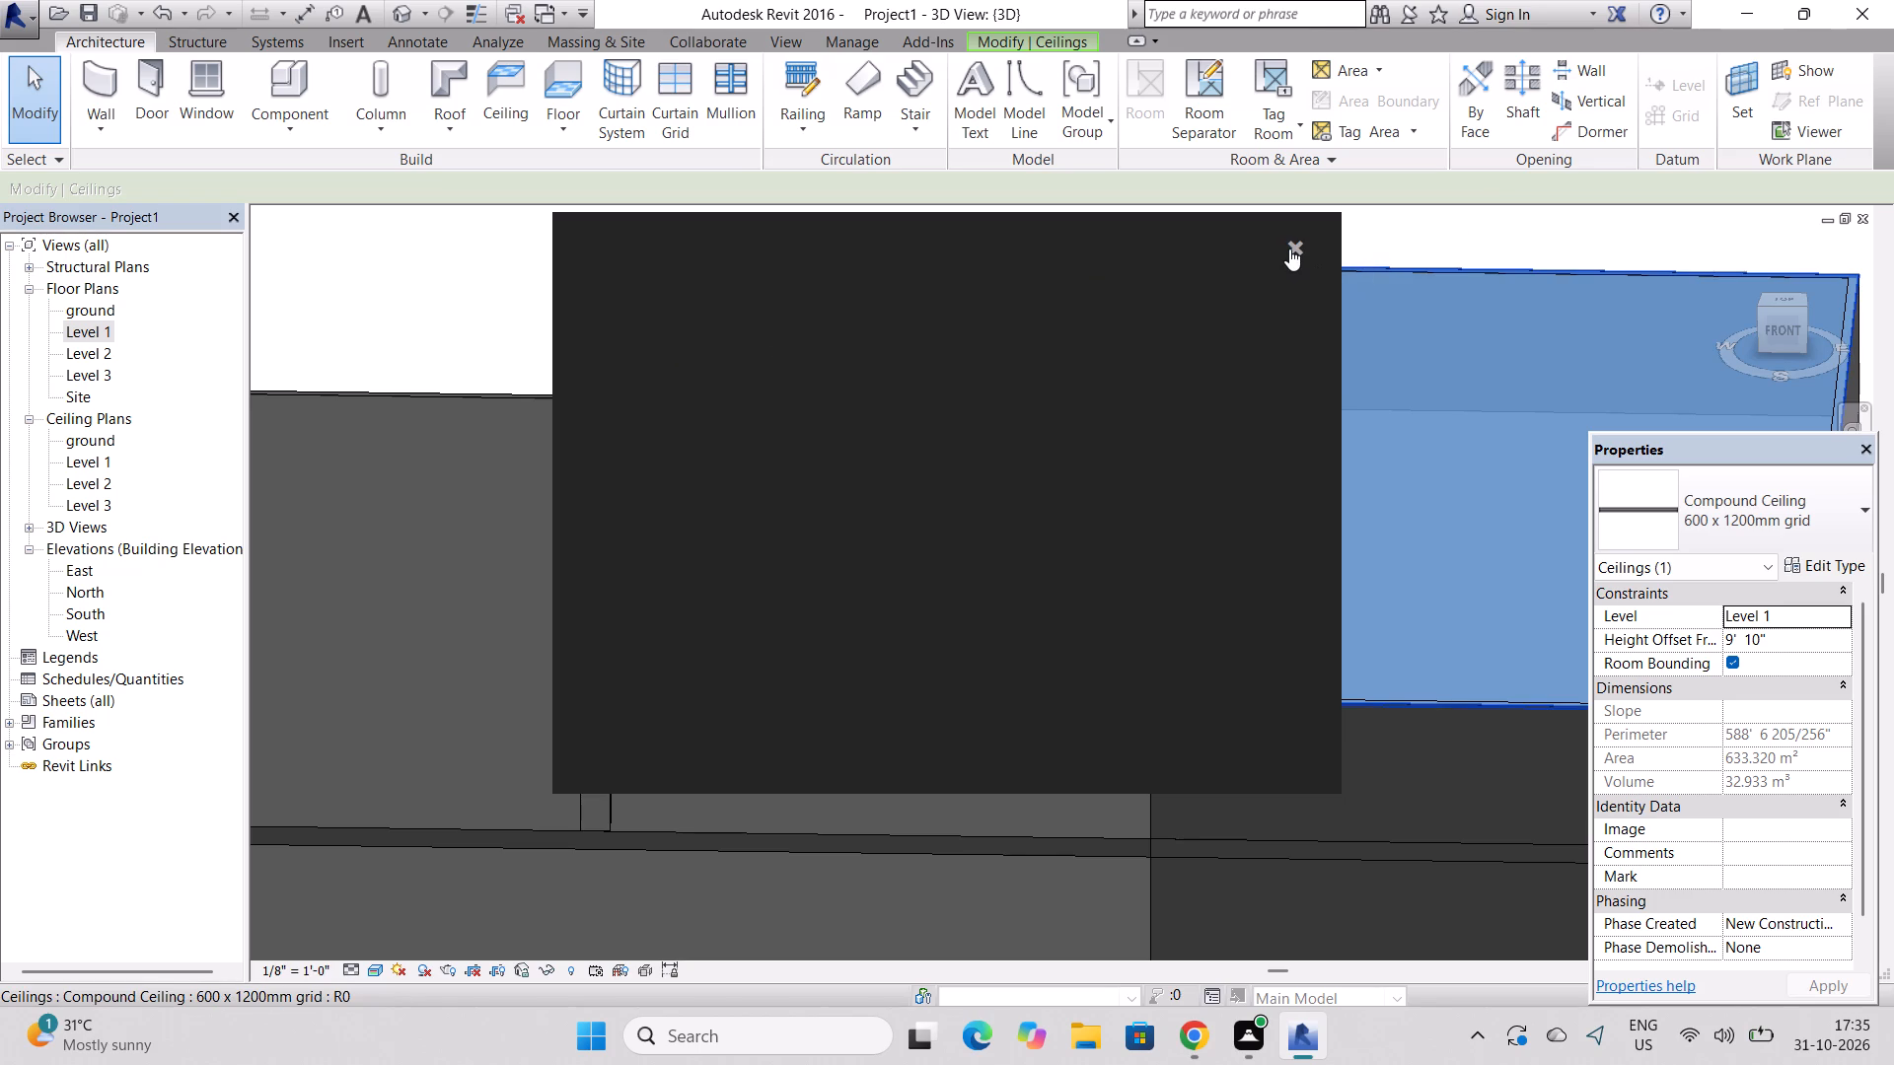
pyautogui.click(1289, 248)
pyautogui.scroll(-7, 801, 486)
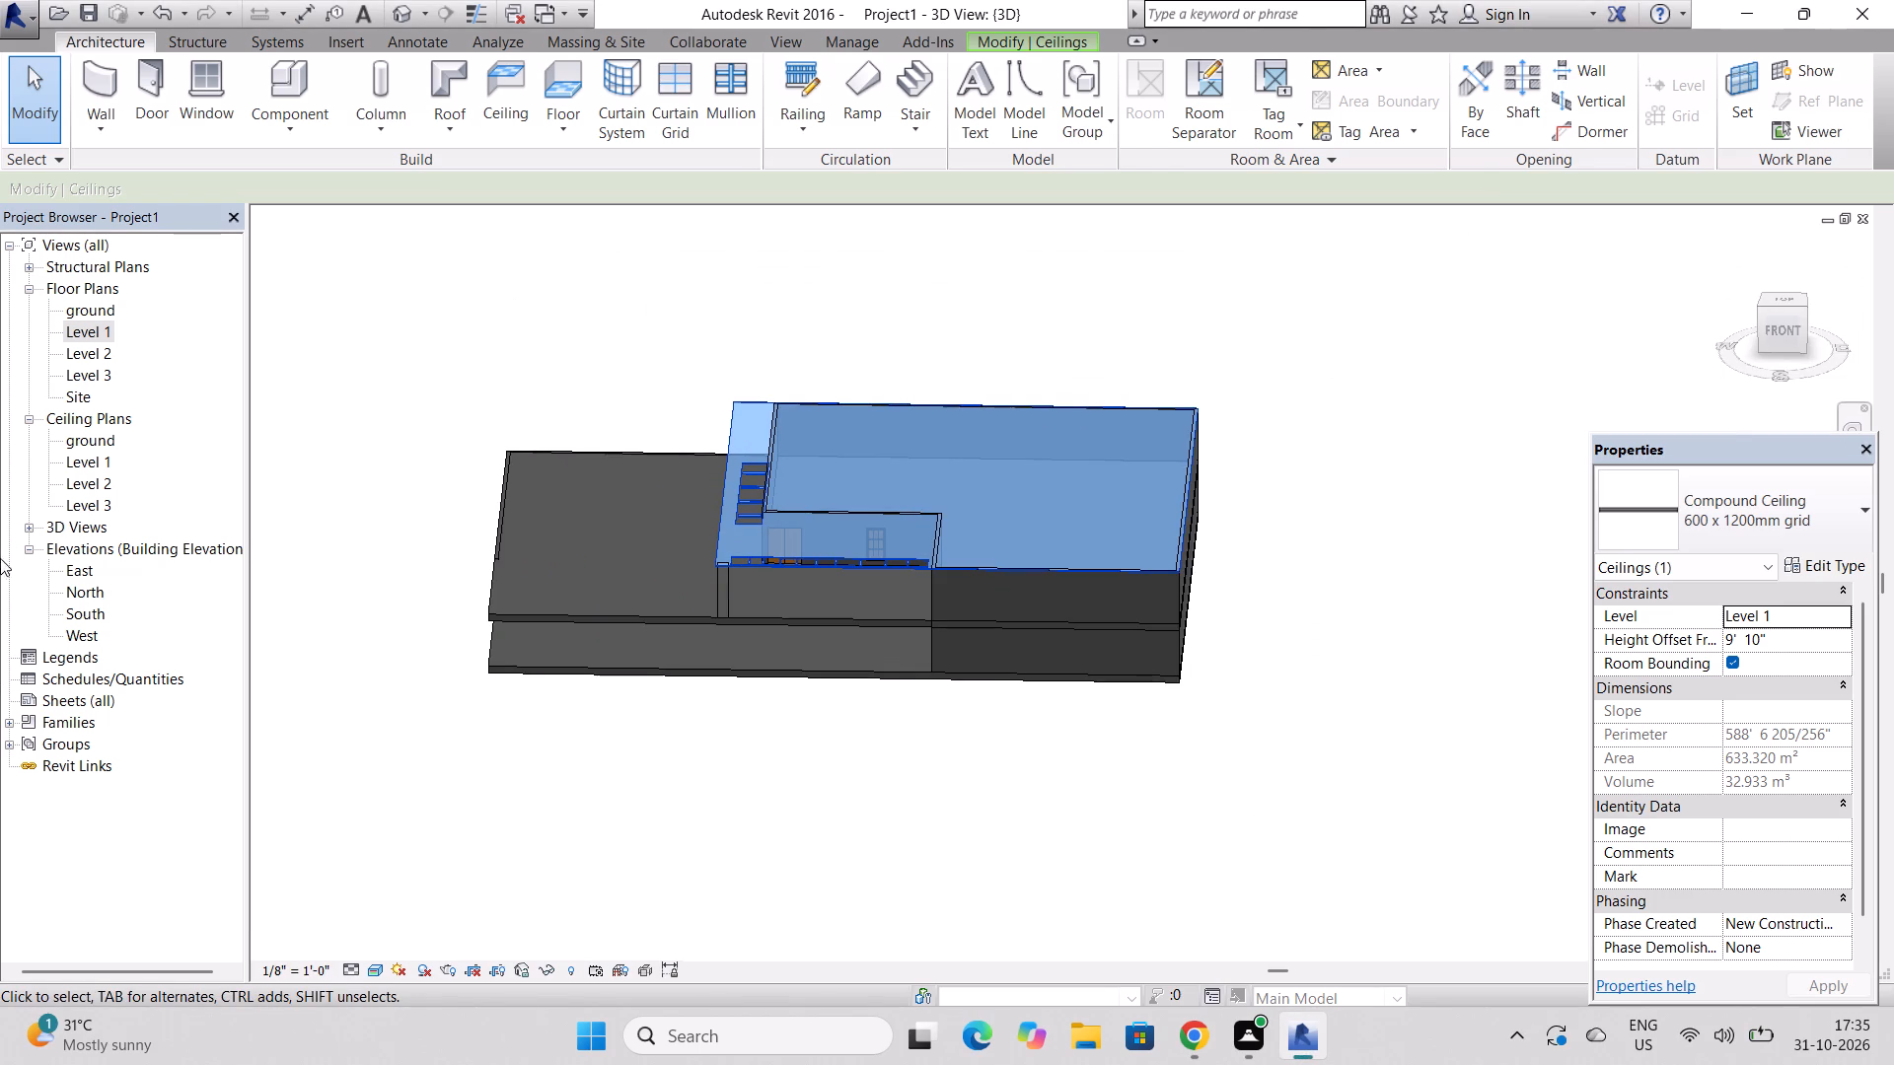
# In the Level 1 floor plan, draw a rectangle of Generic - 9" walls about 48' 7" by 36' 11" from the building's northwest corner to the partition wall.
pyautogui.doubleClick(82, 322)
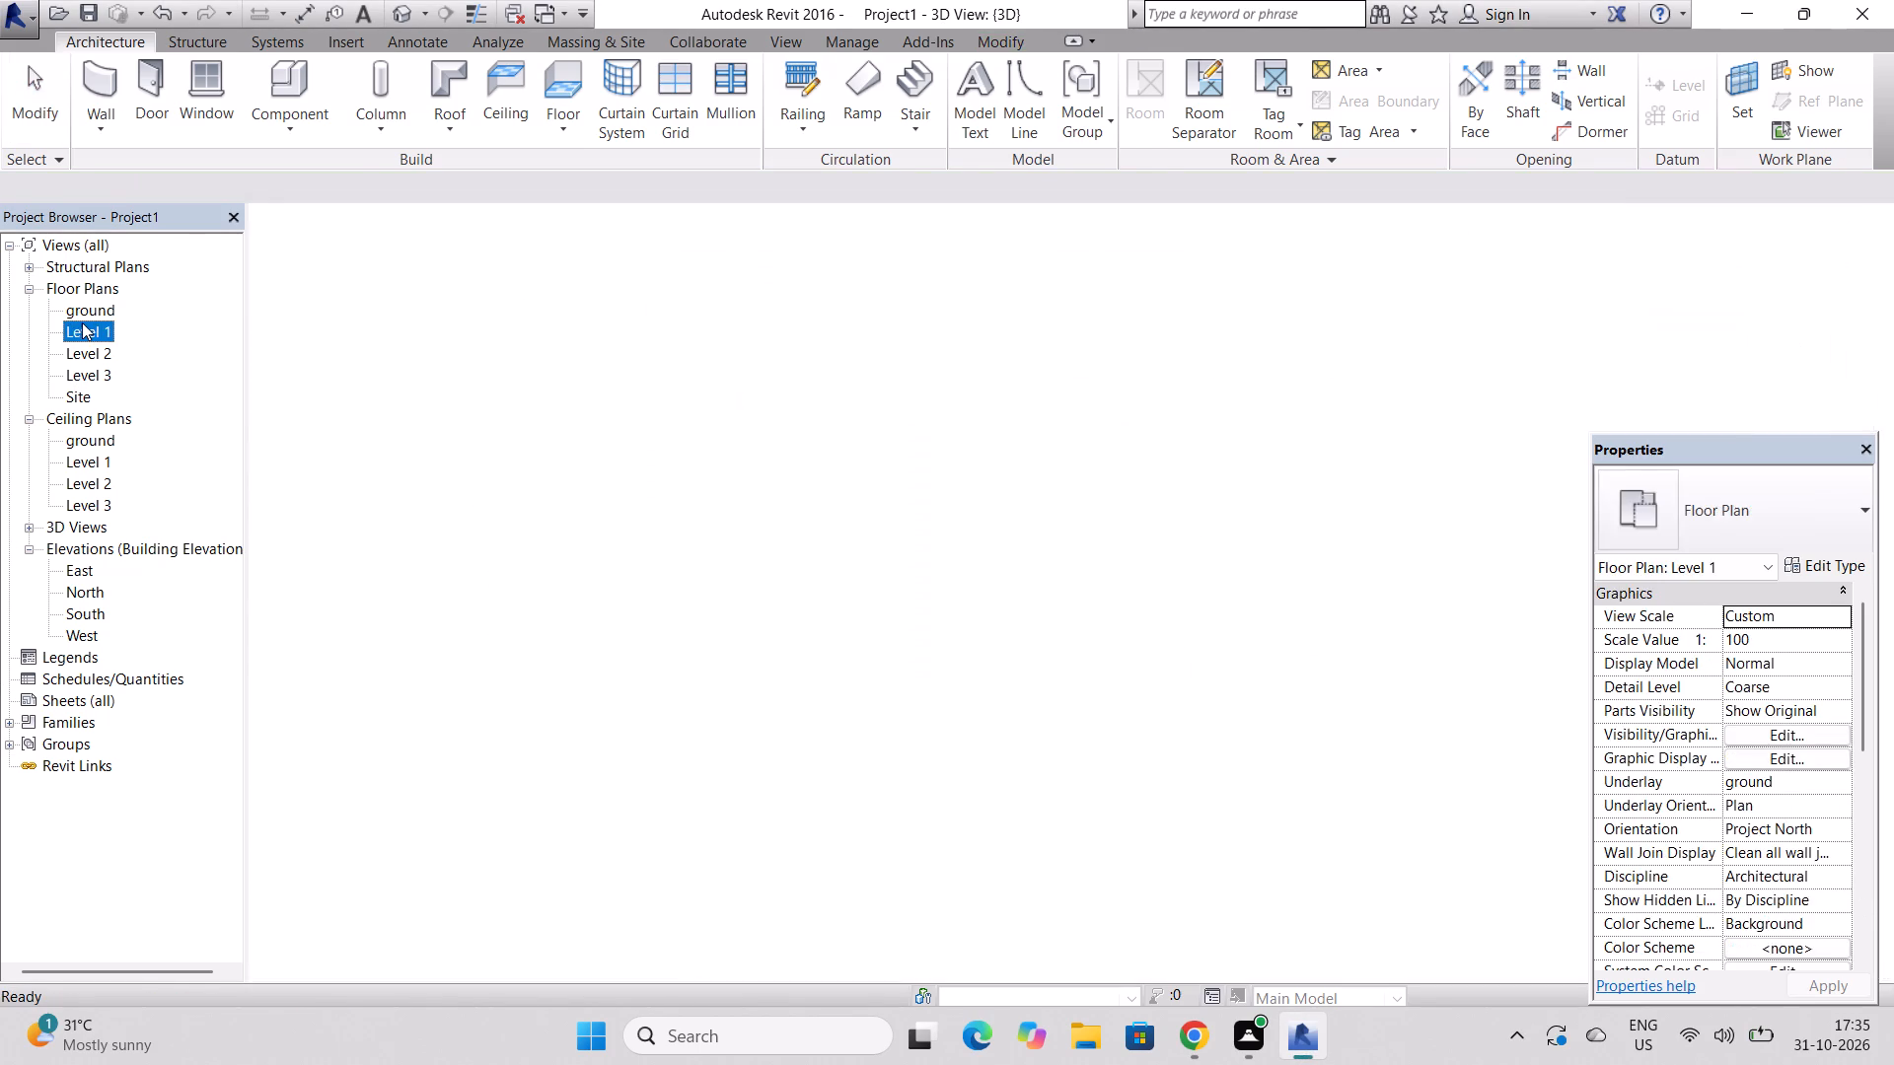
pyautogui.scroll(-11, 621, 497)
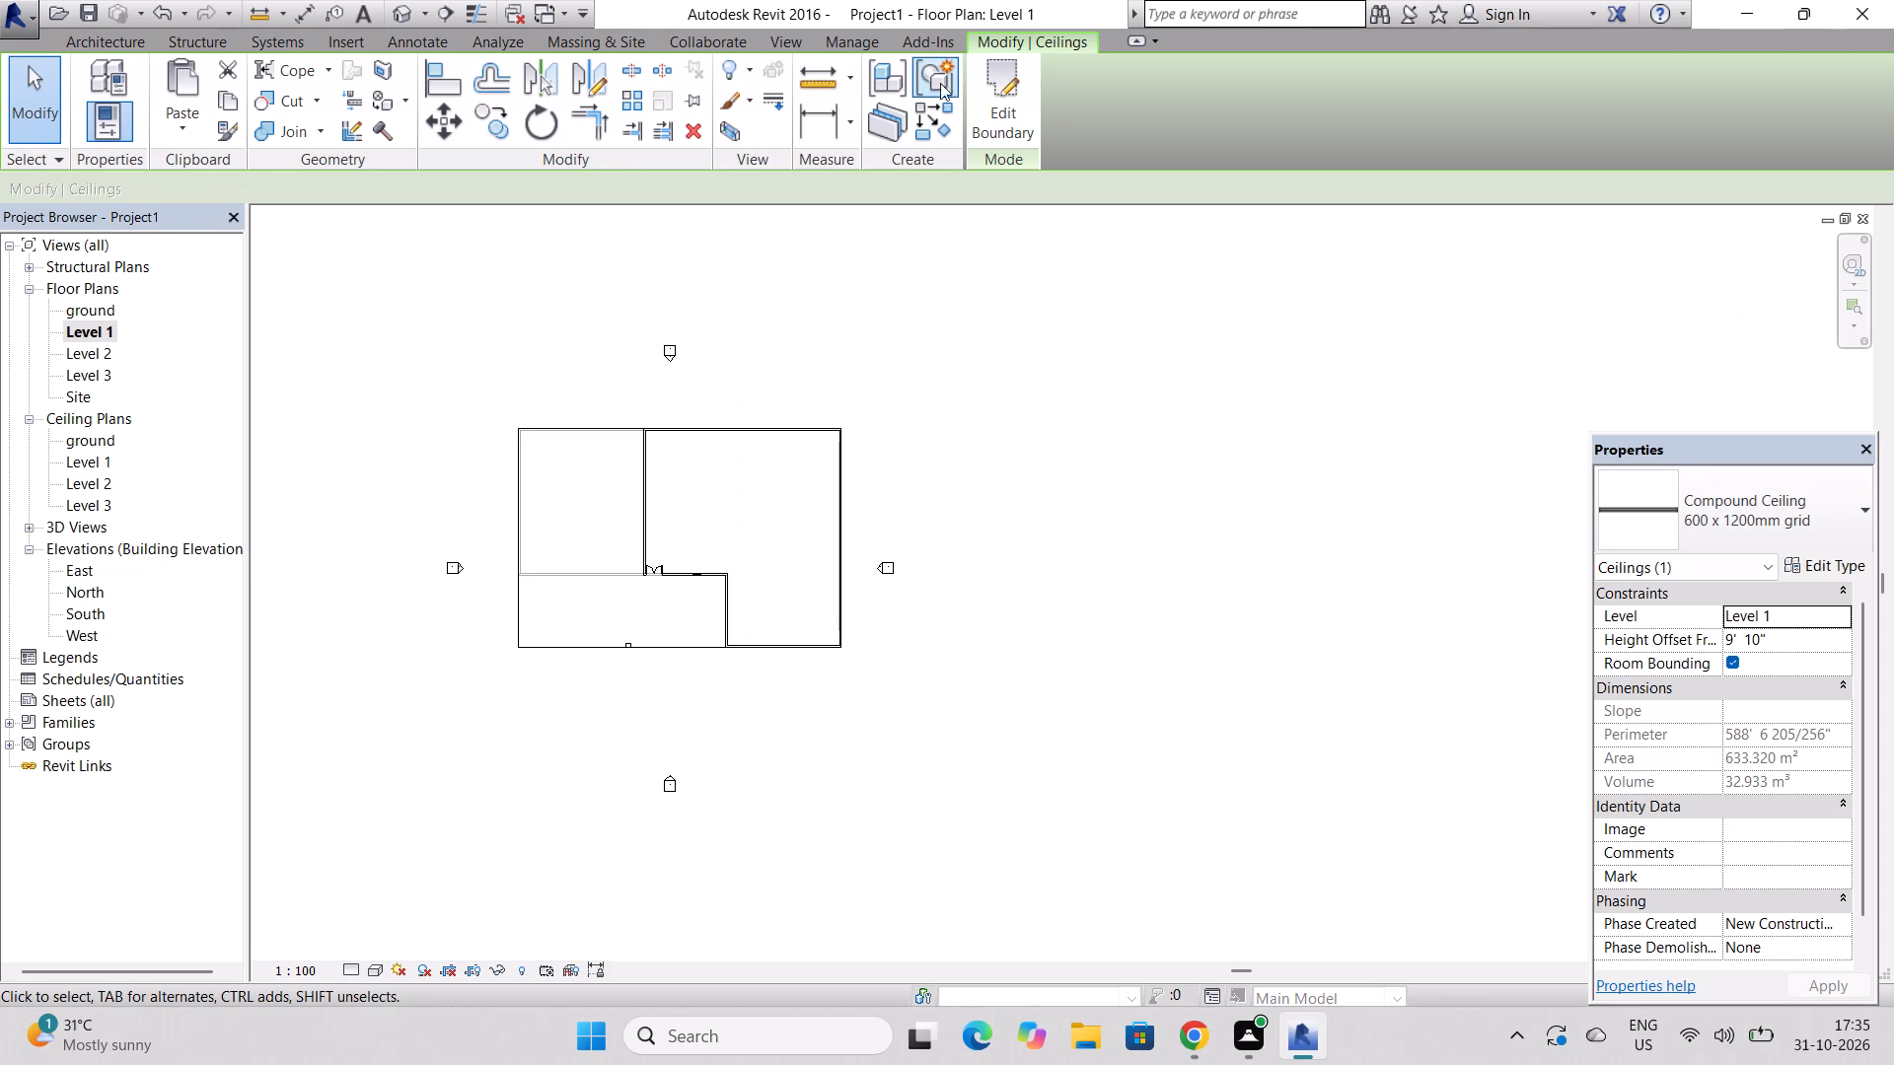
pyautogui.click(118, 39)
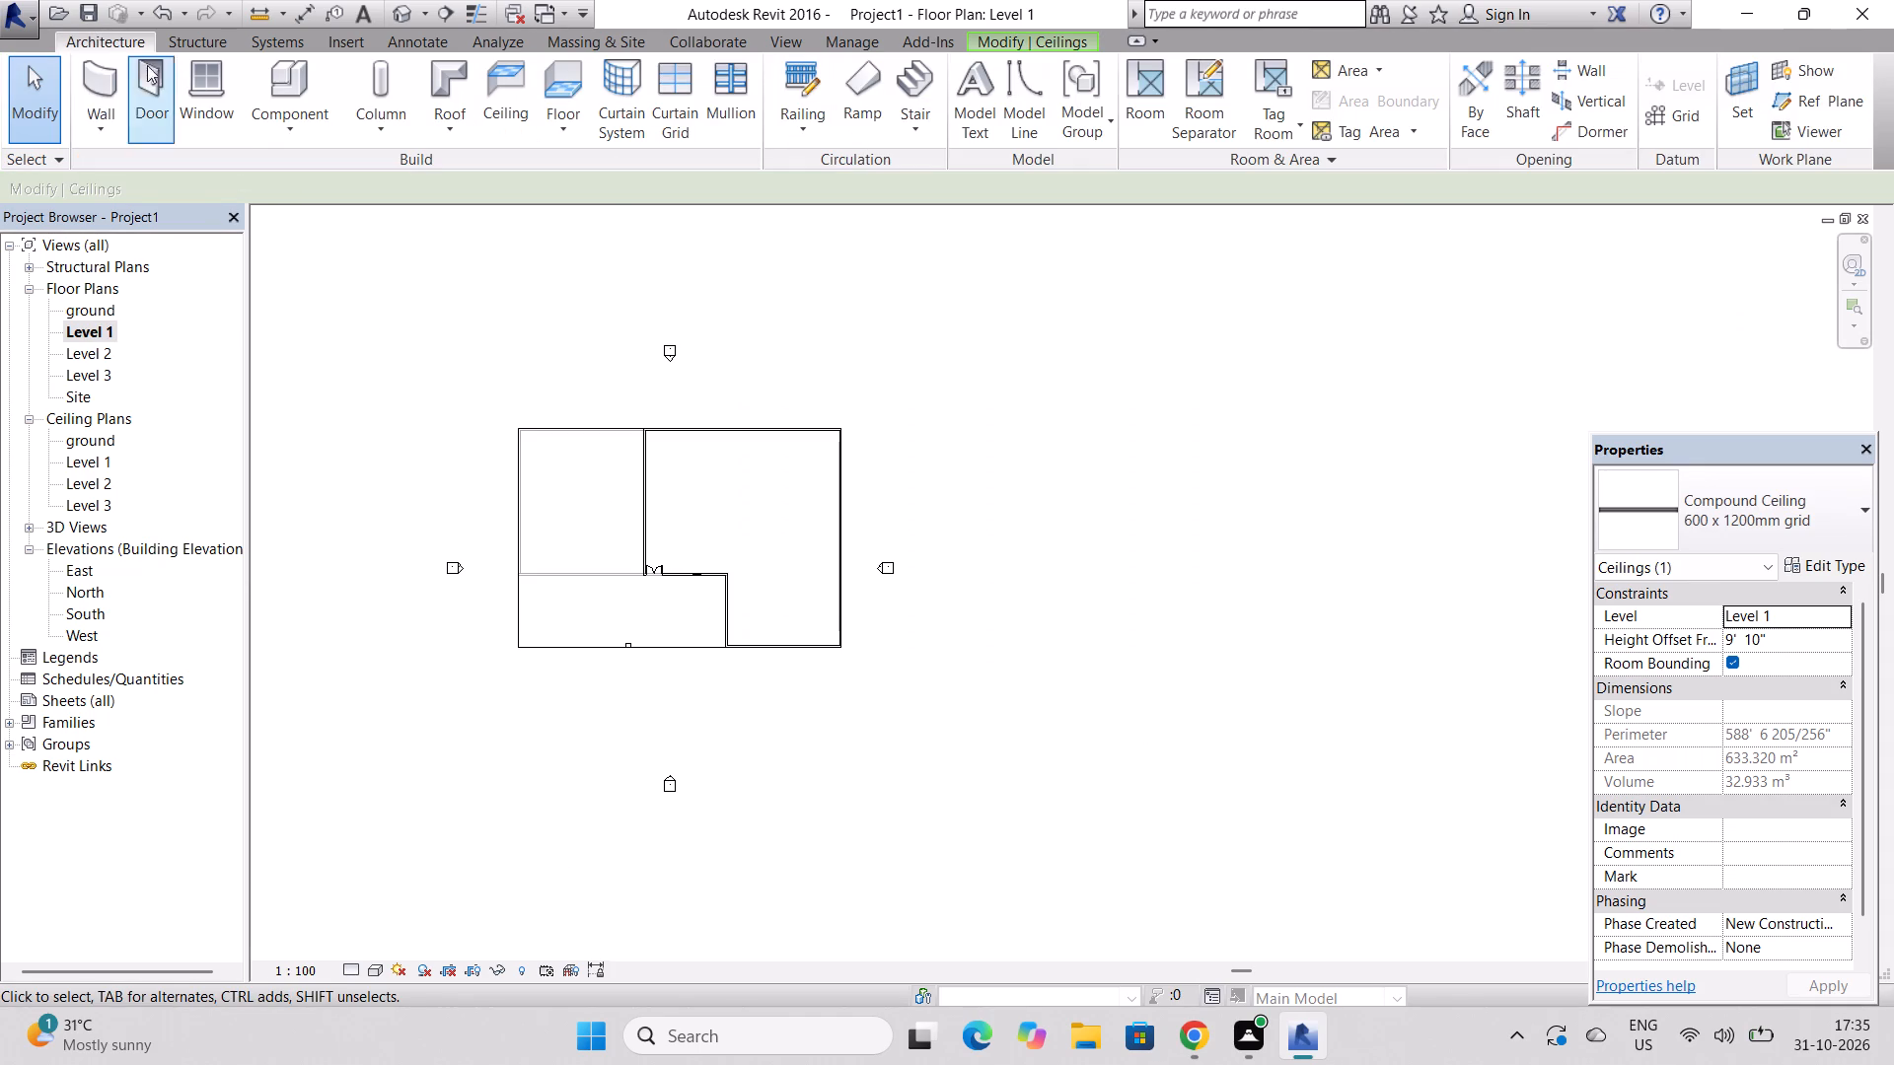
pyautogui.click(113, 80)
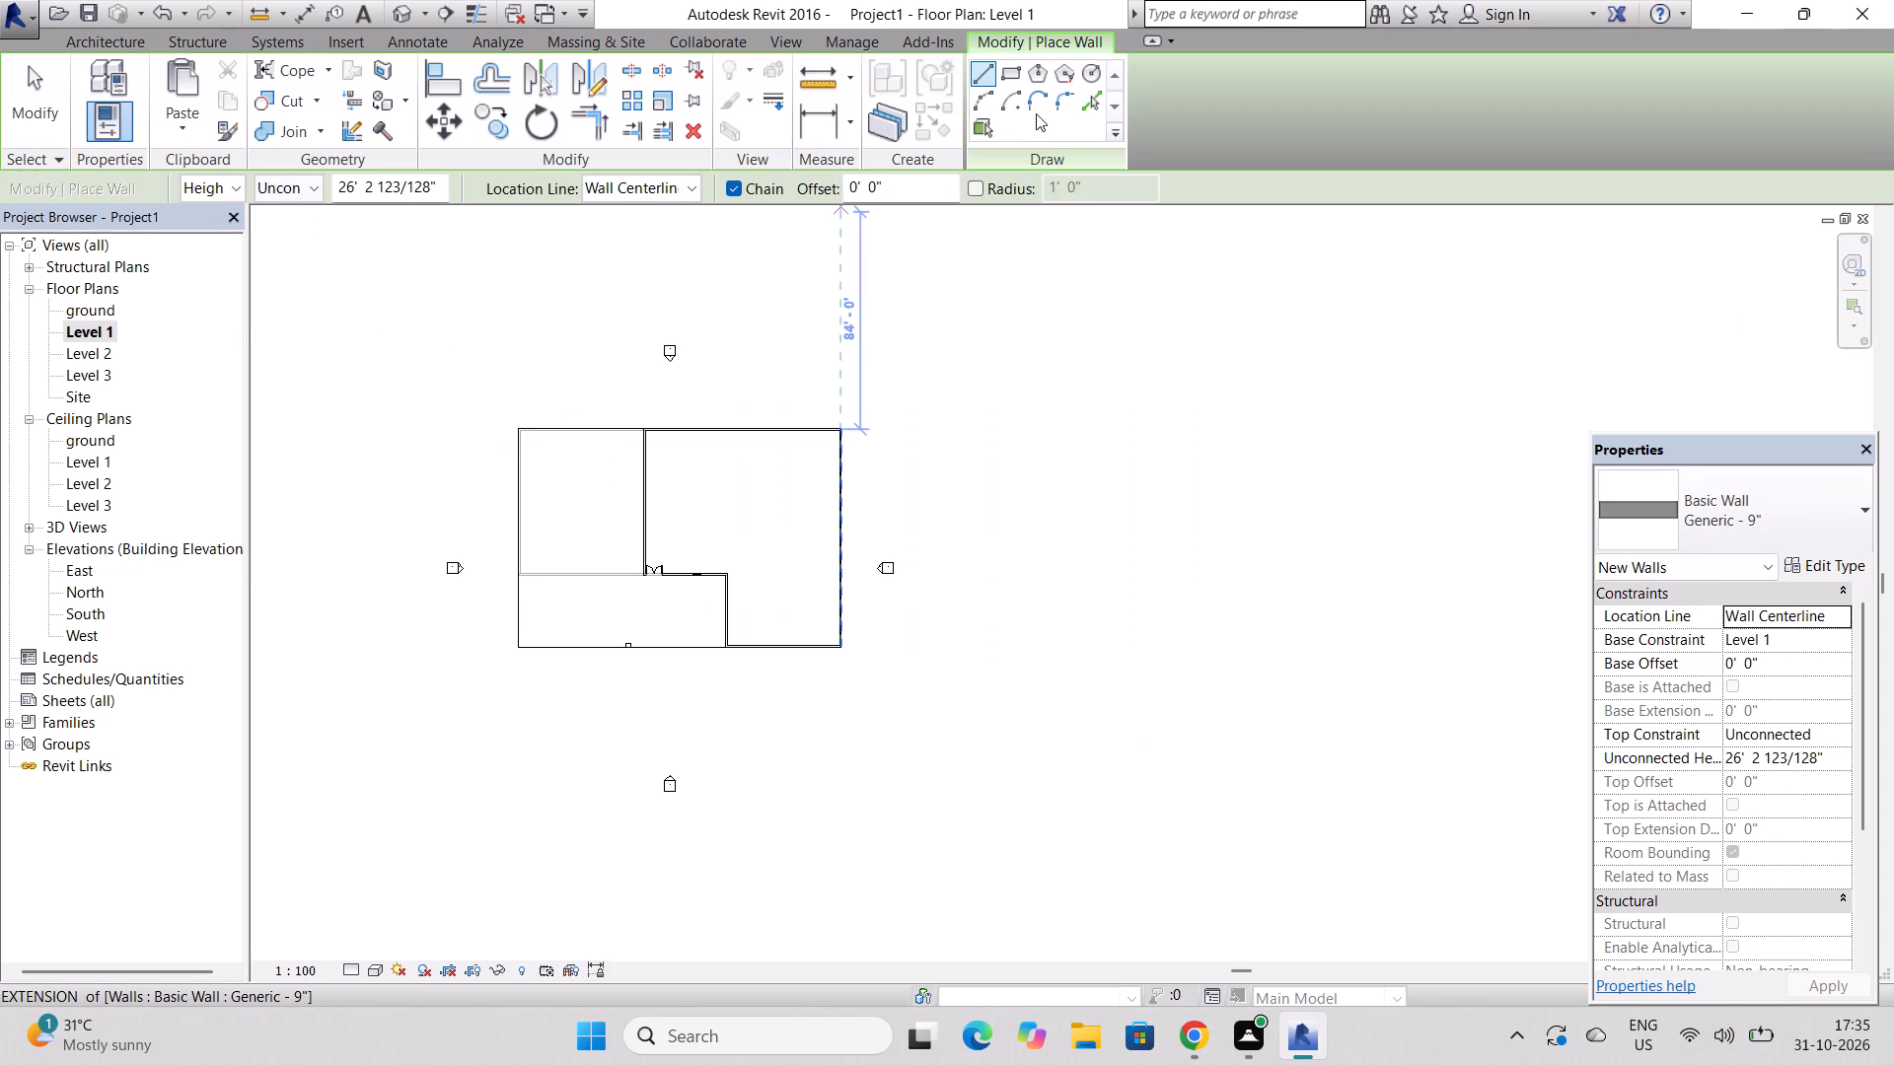
pyautogui.click(1020, 62)
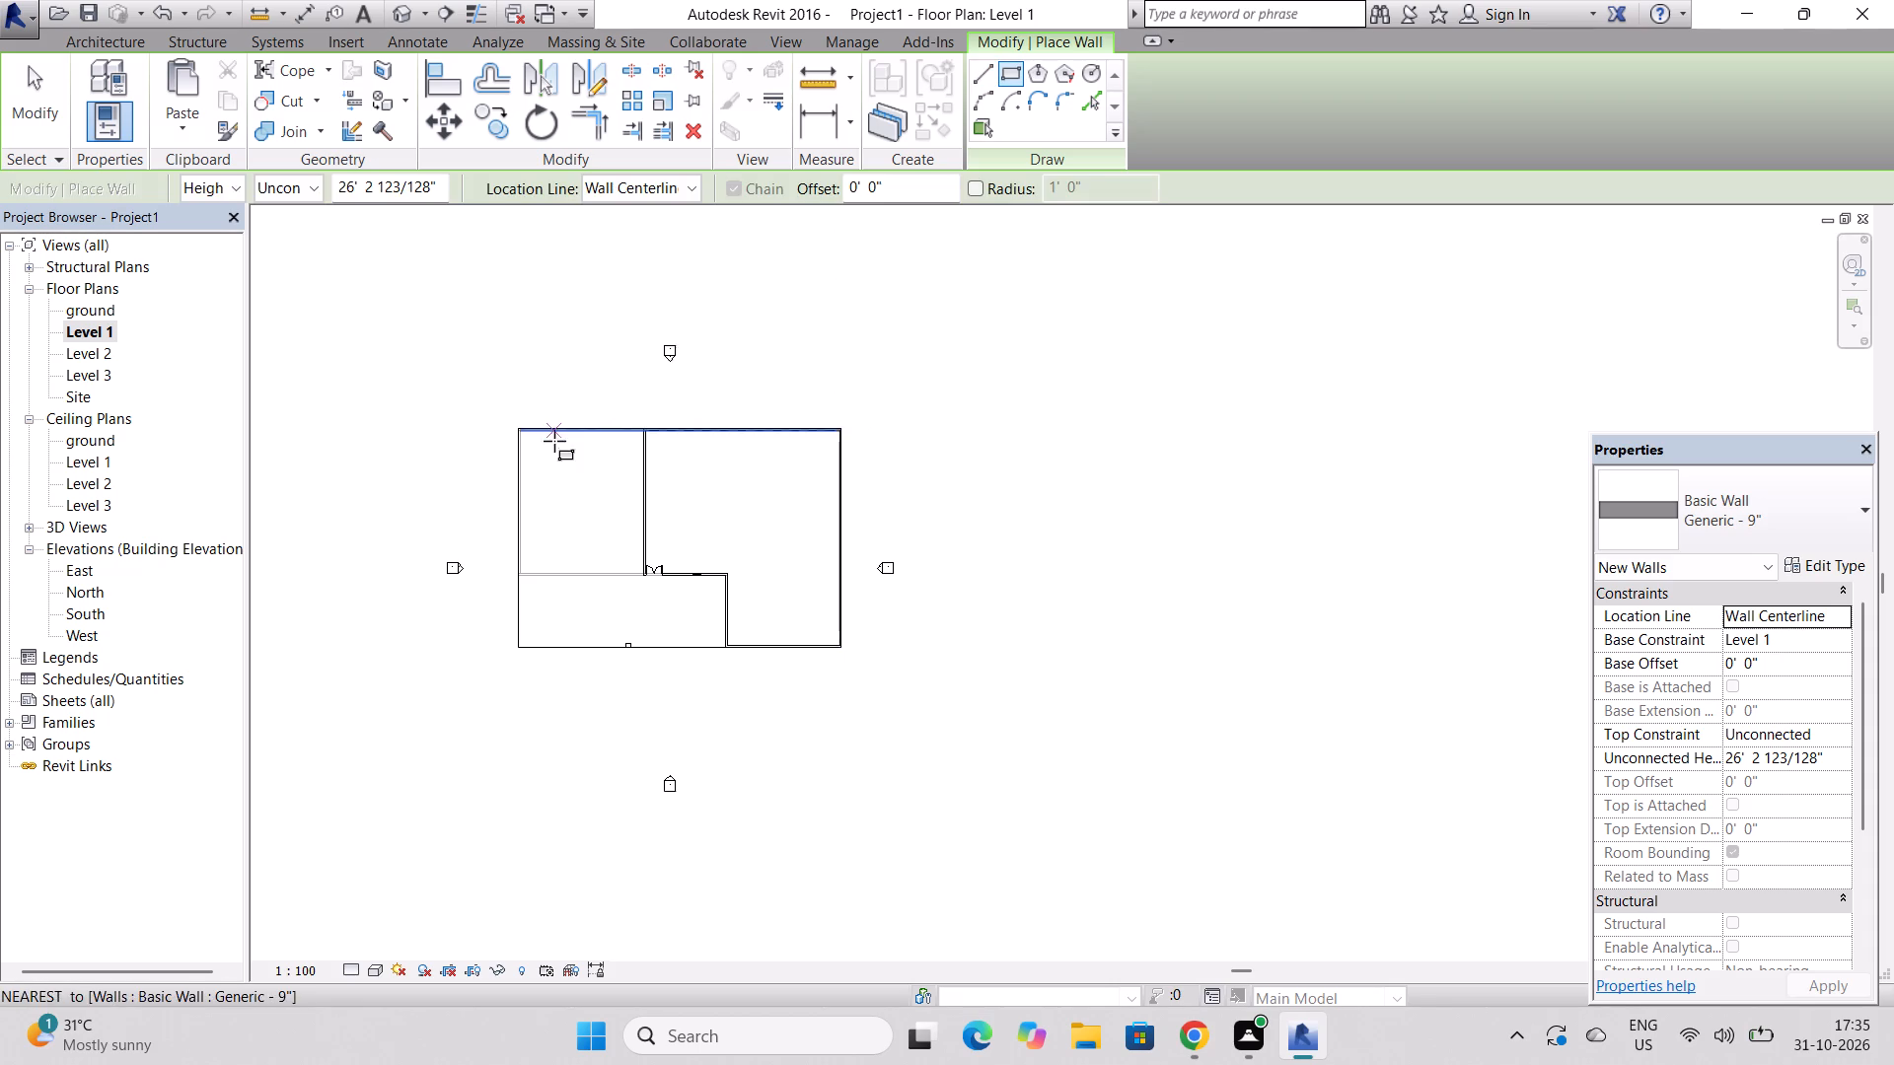
pyautogui.scroll(9, 554, 441)
pyautogui.scroll(5, 382, 446)
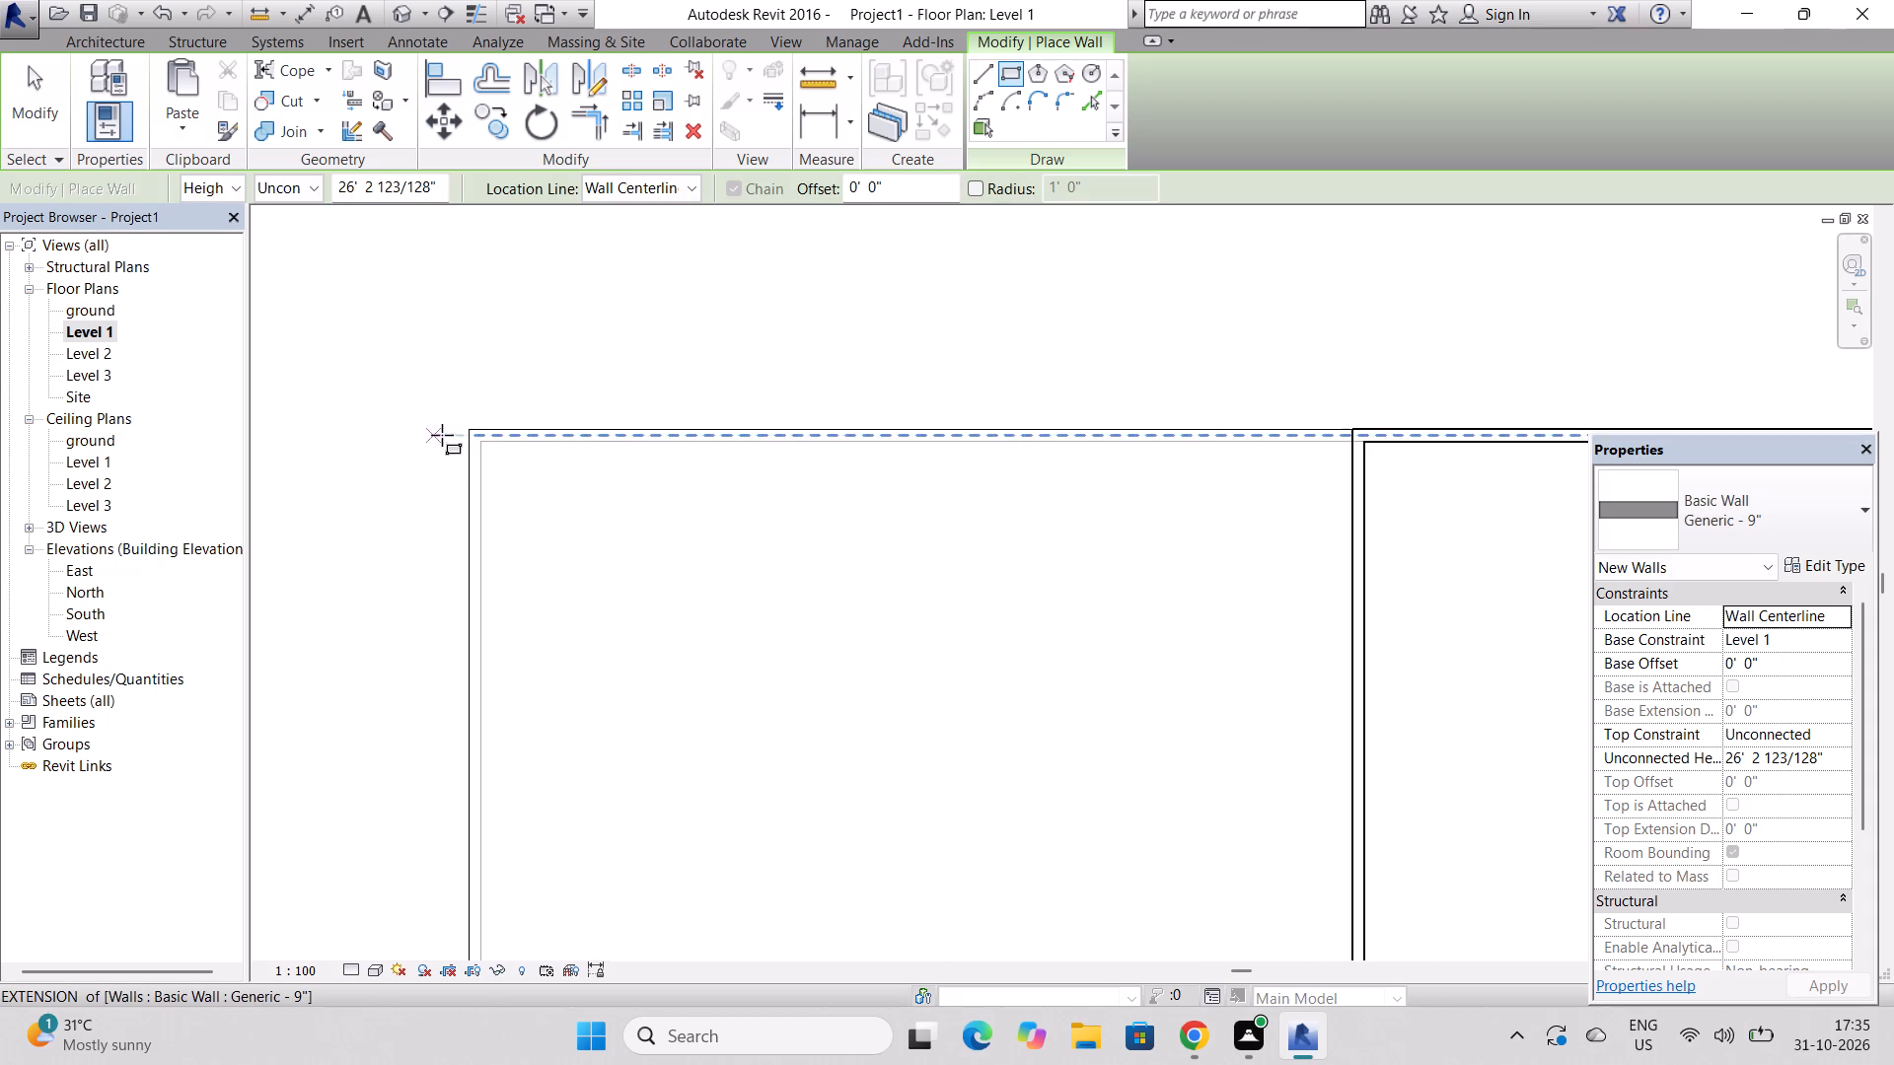
pyautogui.click(471, 429)
pyautogui.scroll(-4, 471, 429)
pyautogui.scroll(-2, 570, 593)
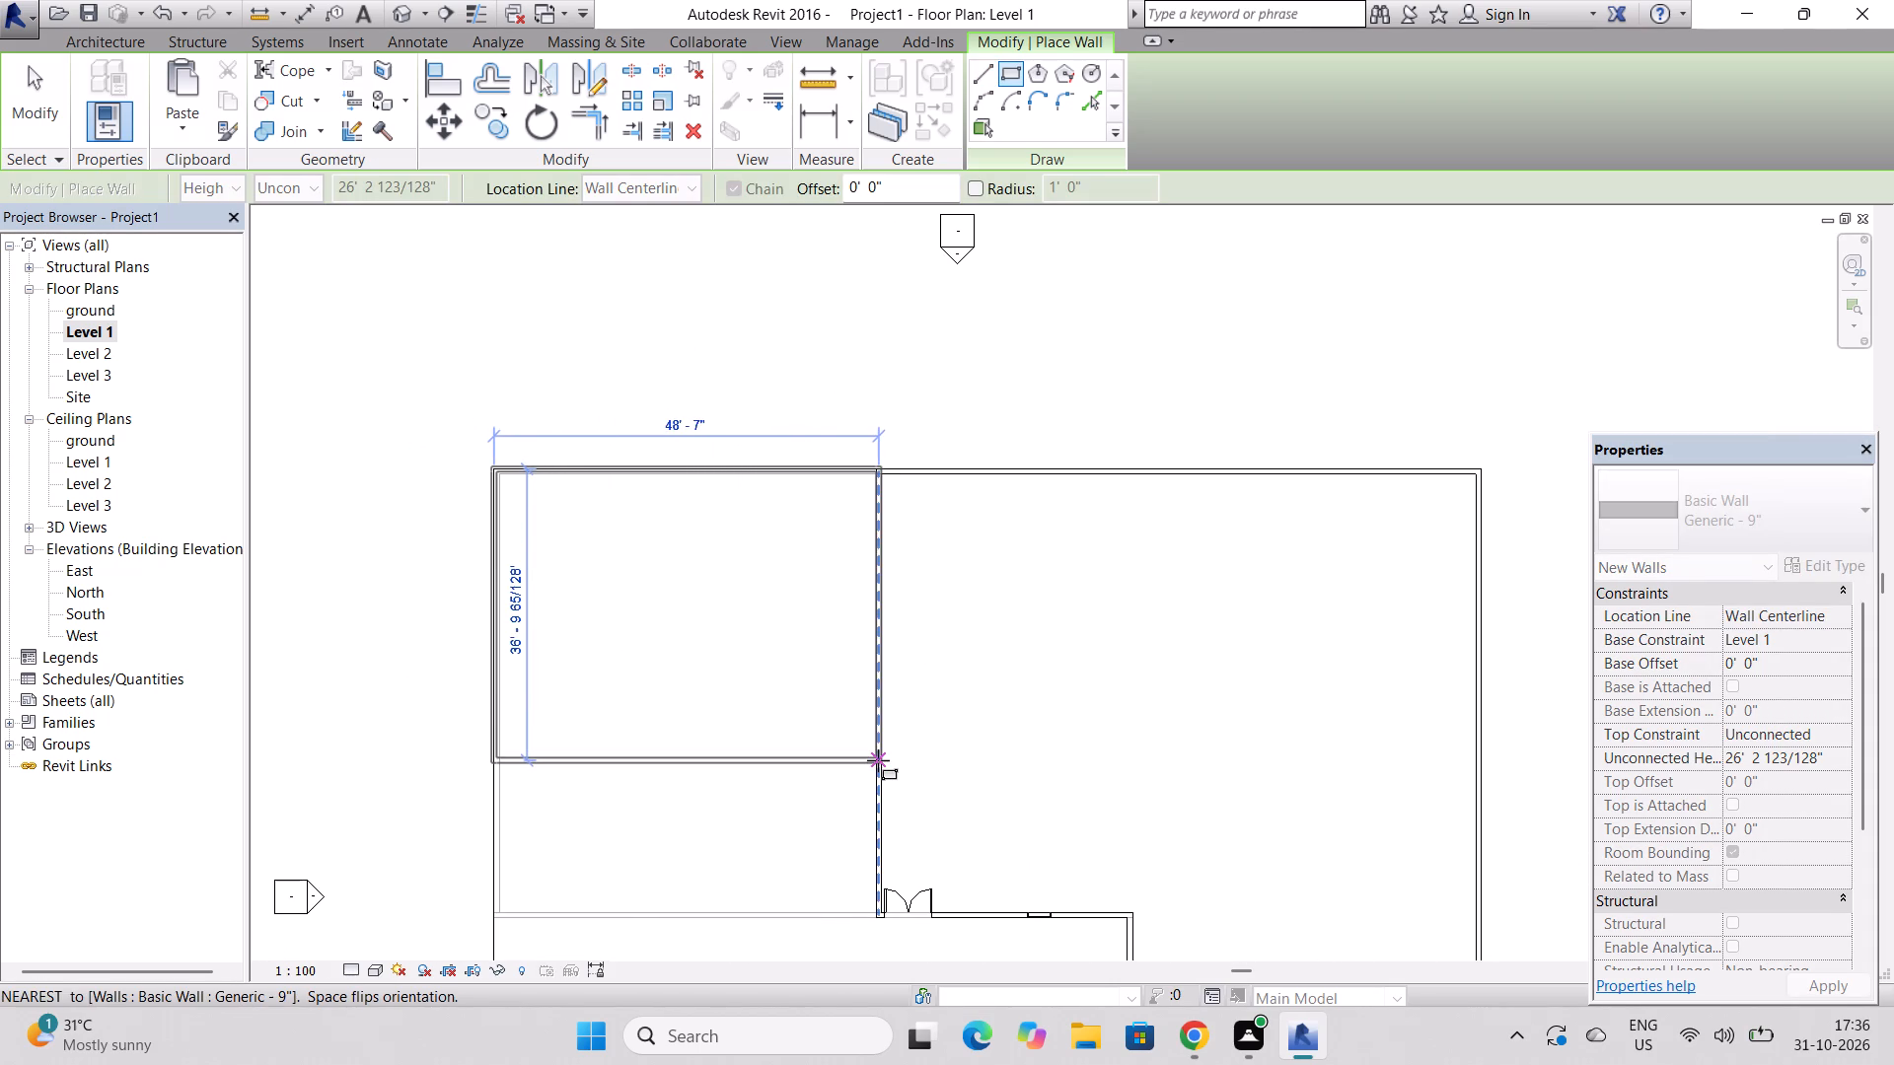
pyautogui.scroll(6, 878, 760)
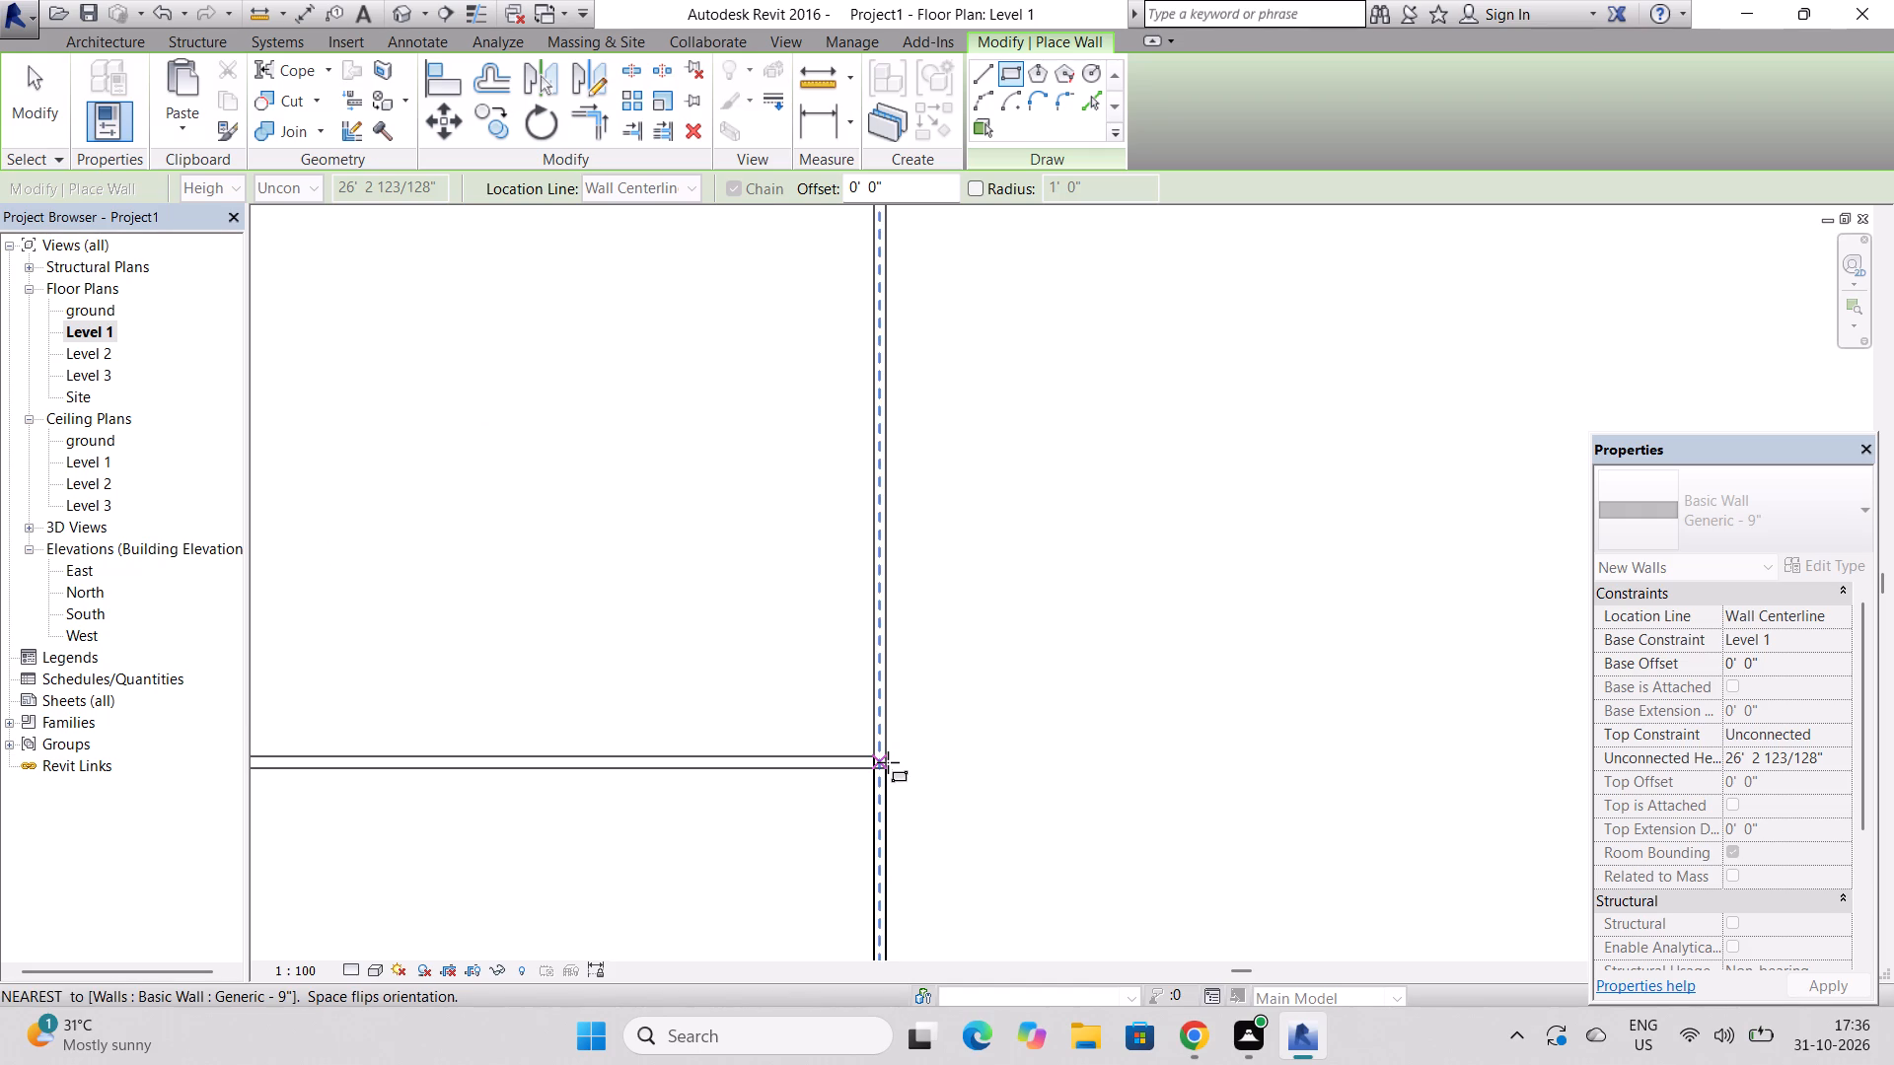
pyautogui.click(888, 762)
pyautogui.scroll(-4, 627, 759)
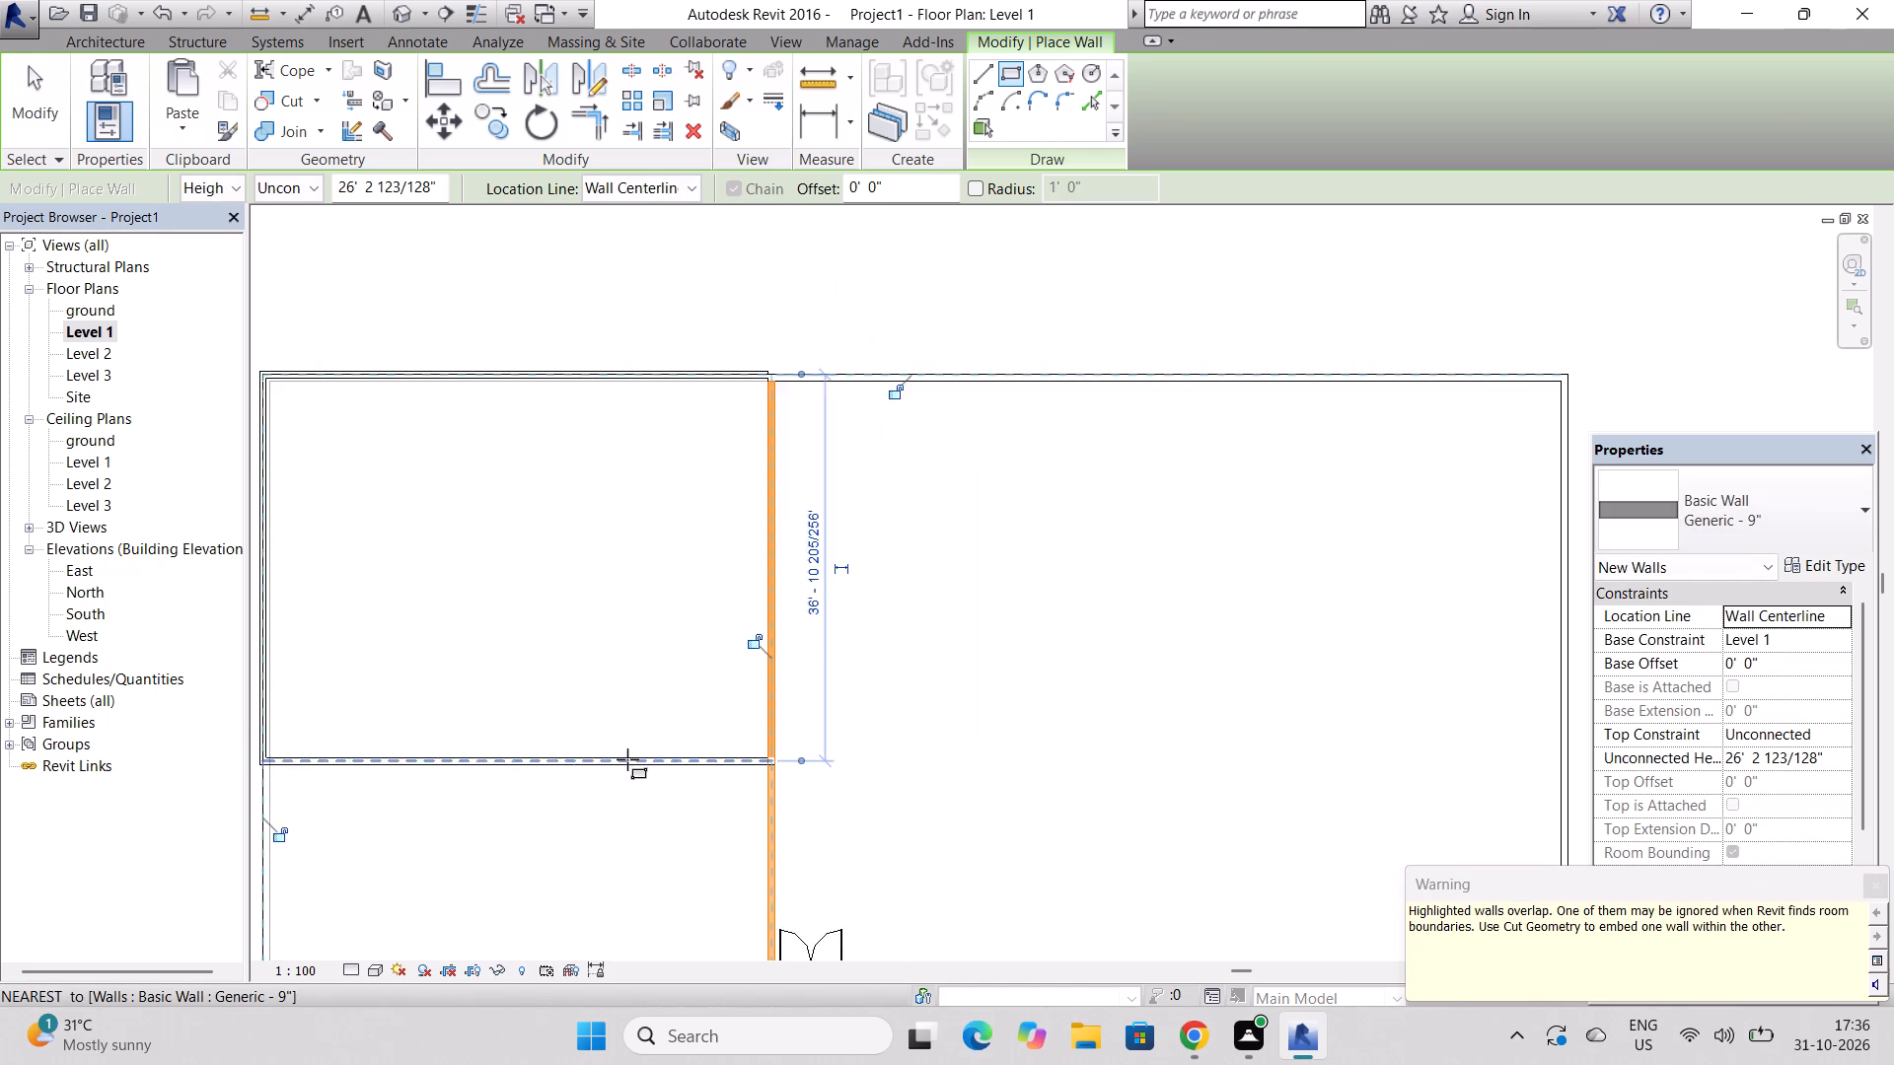
pyautogui.scroll(-4, 627, 759)
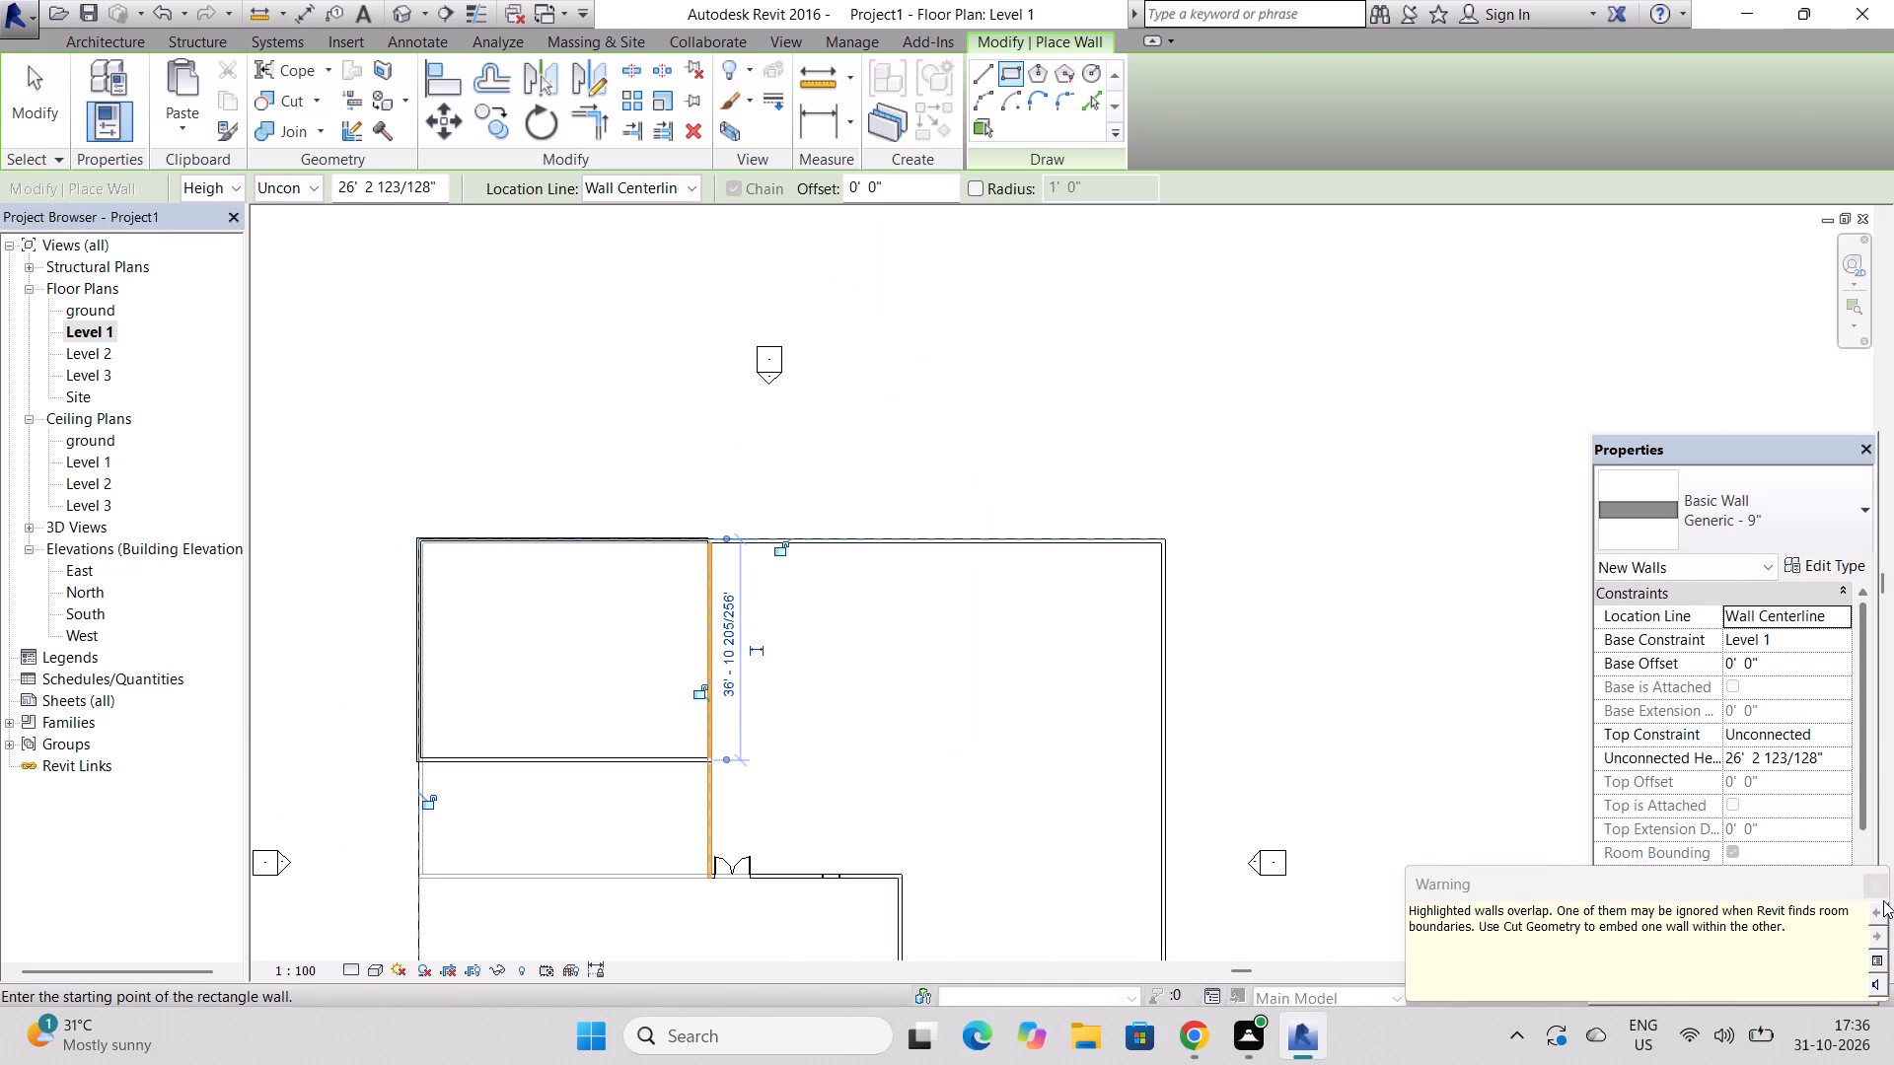
pyautogui.click(1879, 890)
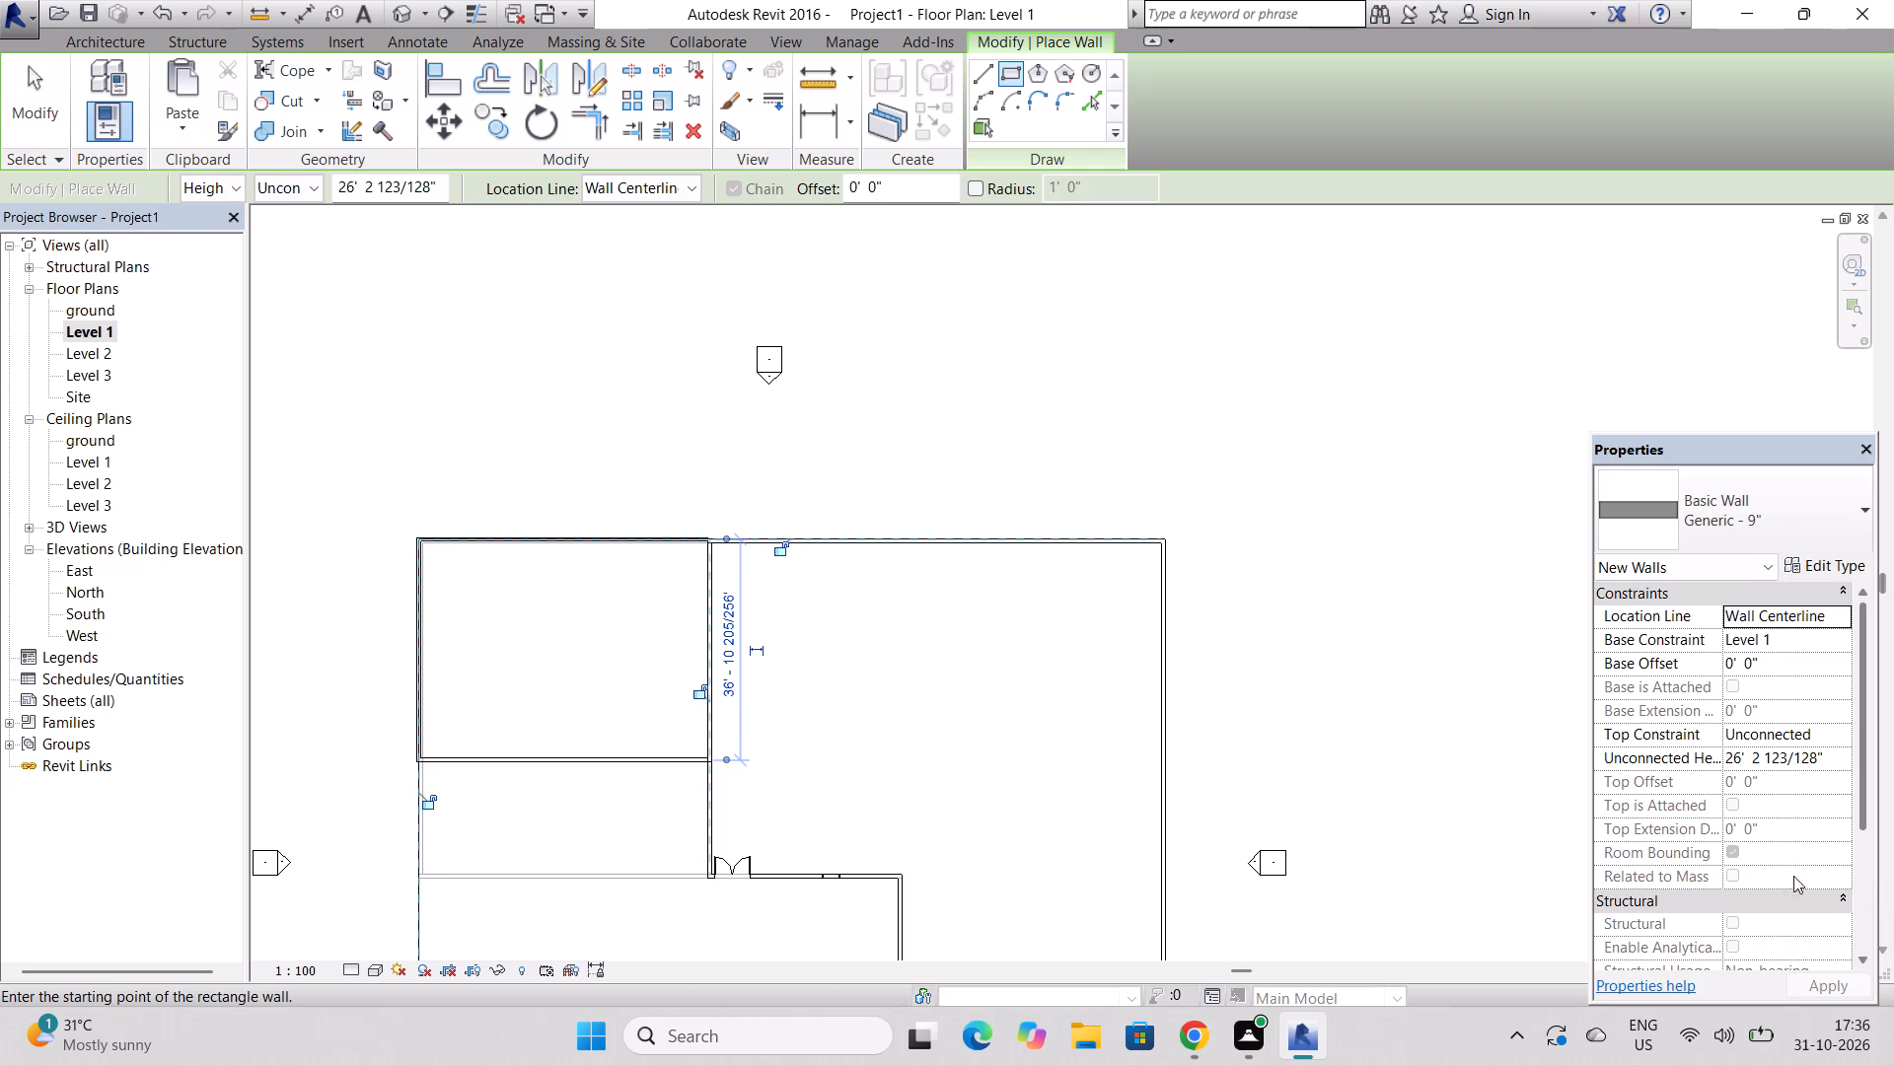
# Inspect the new wall rectangle's junction with the partition wall, and view the building in 3D.
pyautogui.scroll(15, 711, 772)
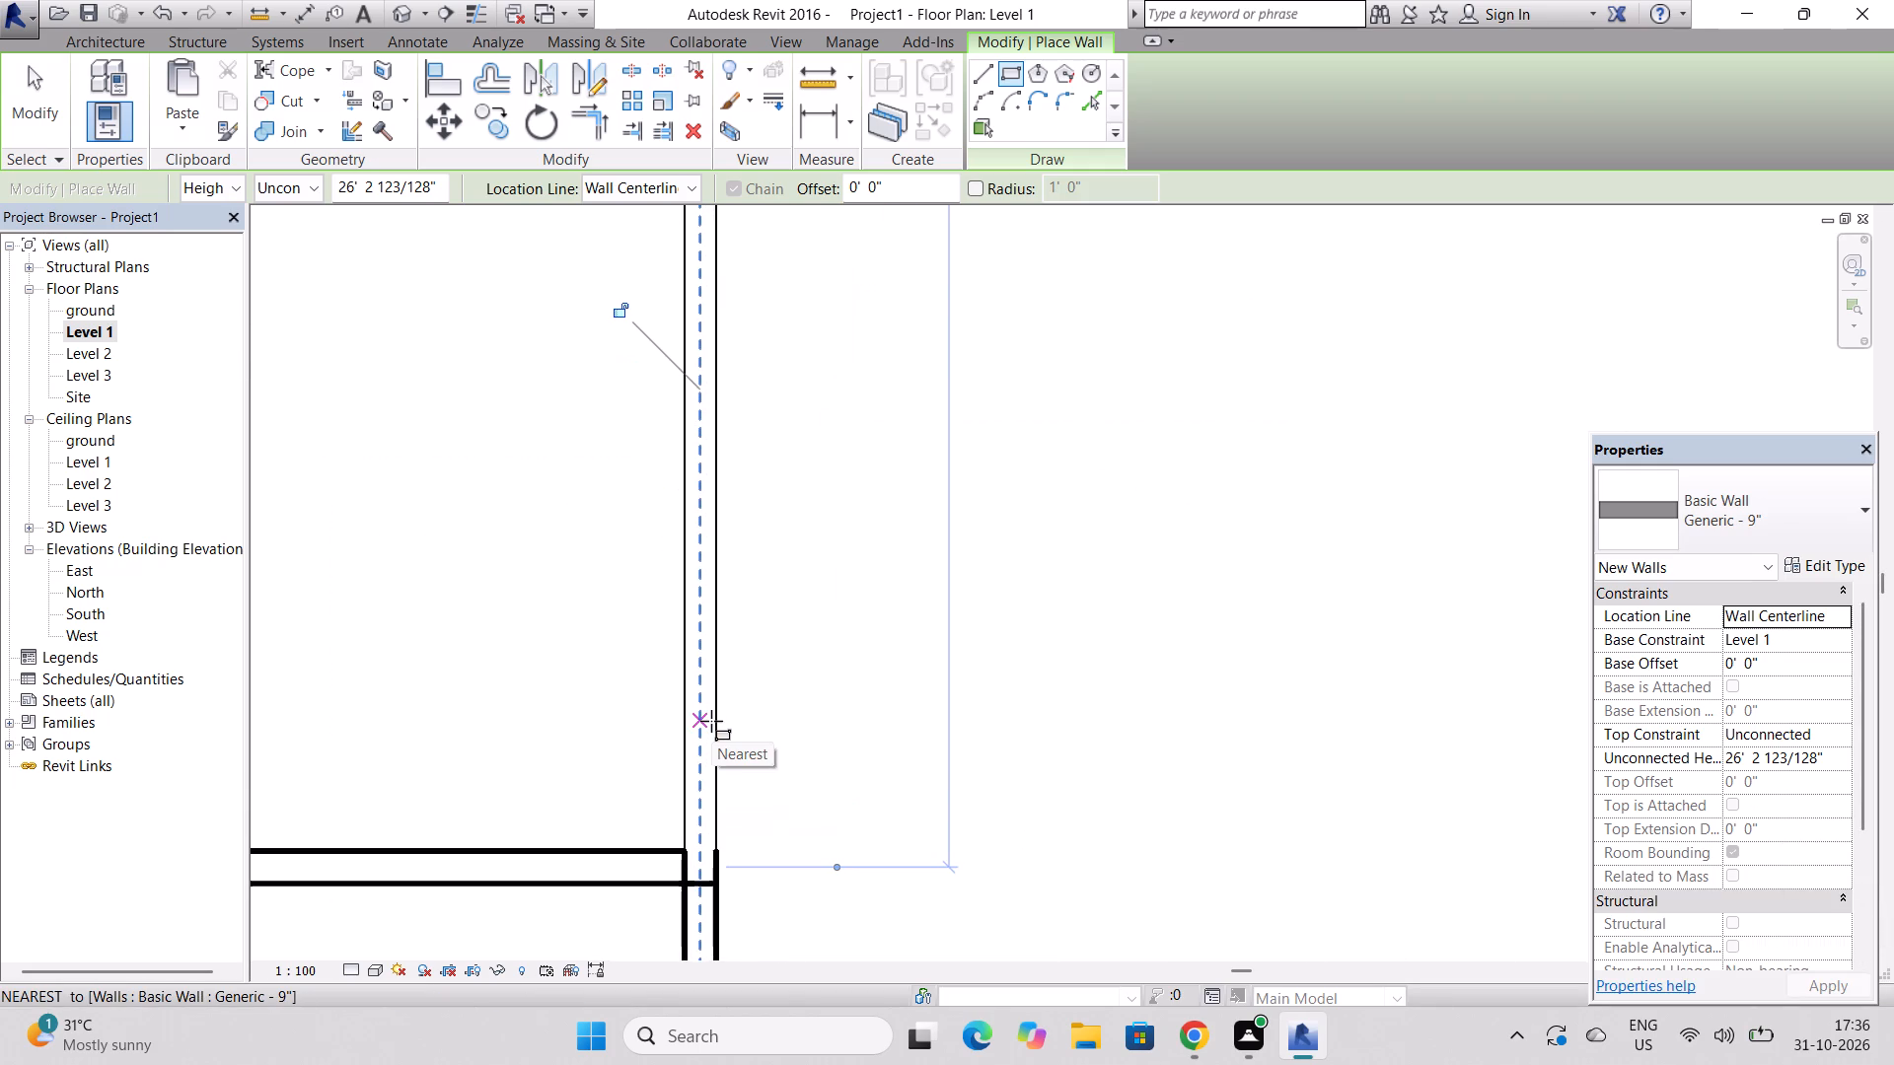
pyautogui.scroll(-9, 711, 721)
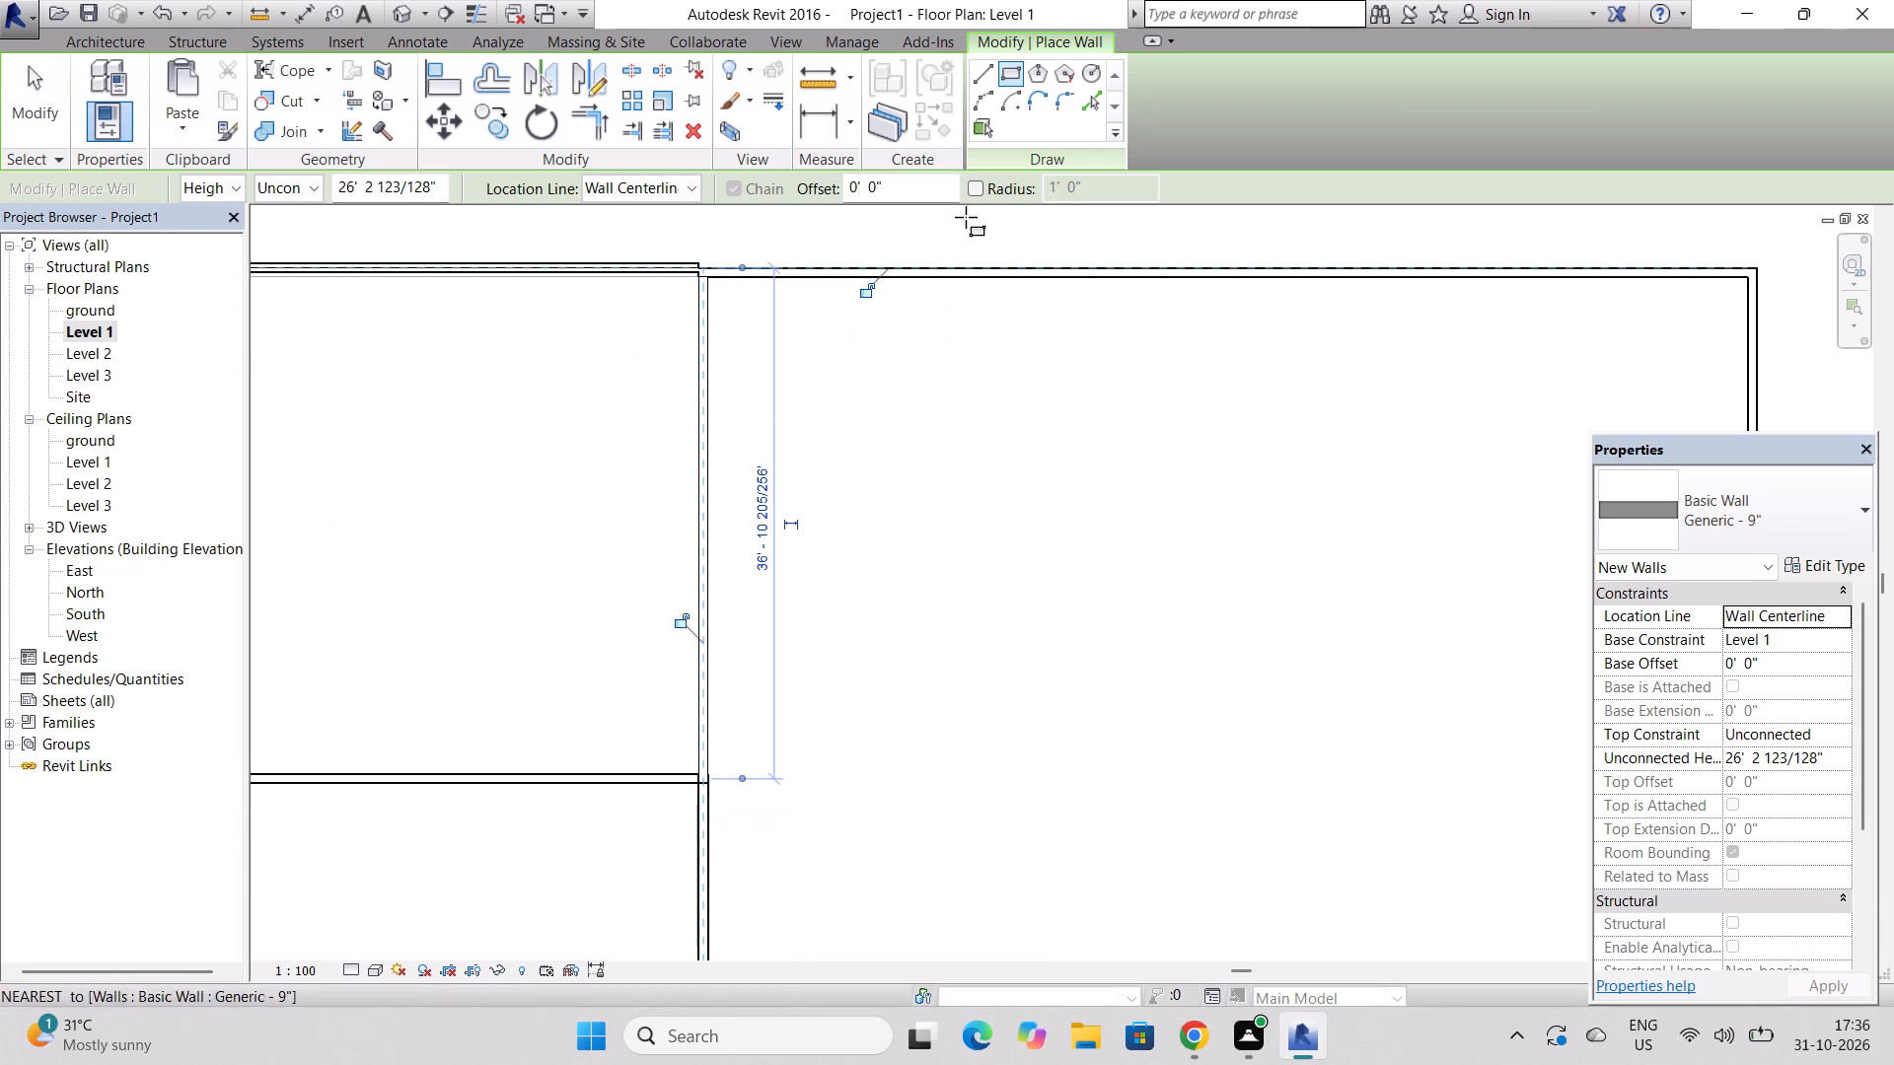
pyautogui.click(399, 10)
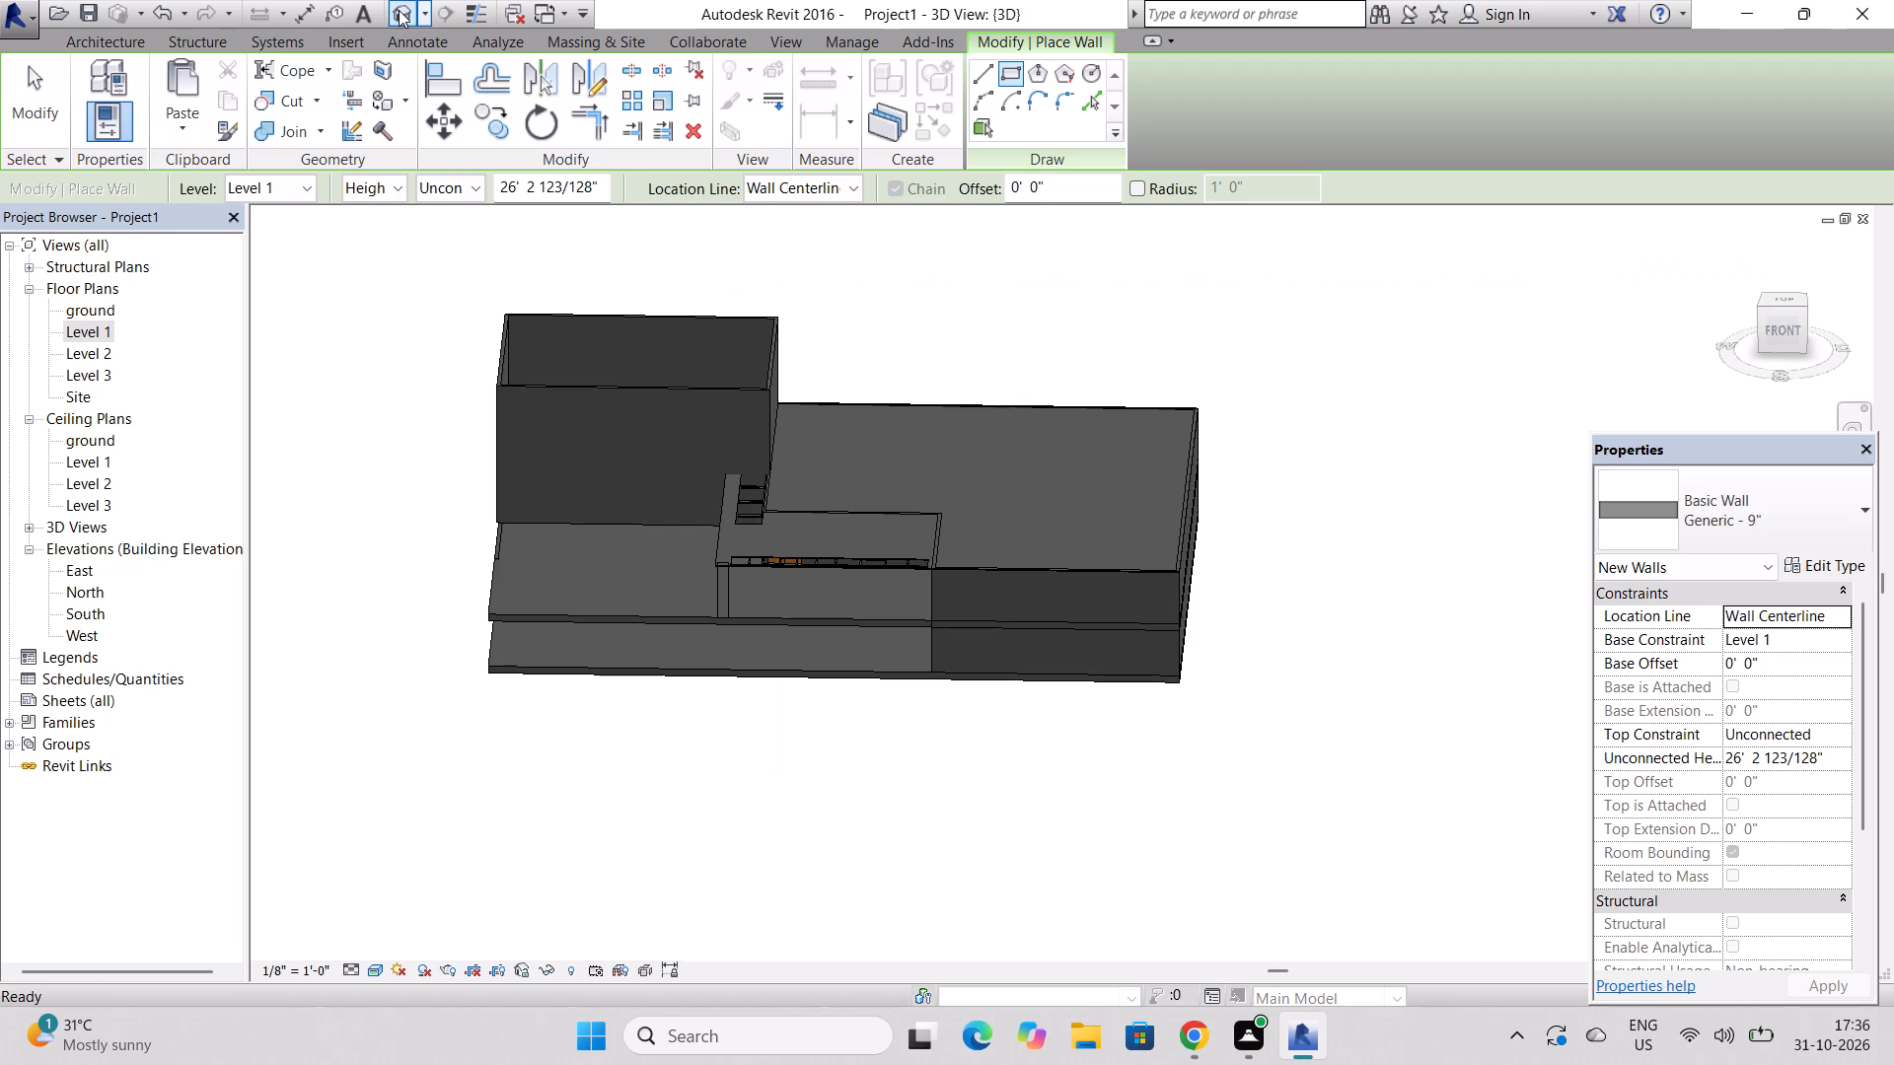
# In the Level 1 floor plan, move the new rectangle's south Generic - 9" wall north to about 34' 0" from its north wall.
pyautogui.scroll(12, 797, 481)
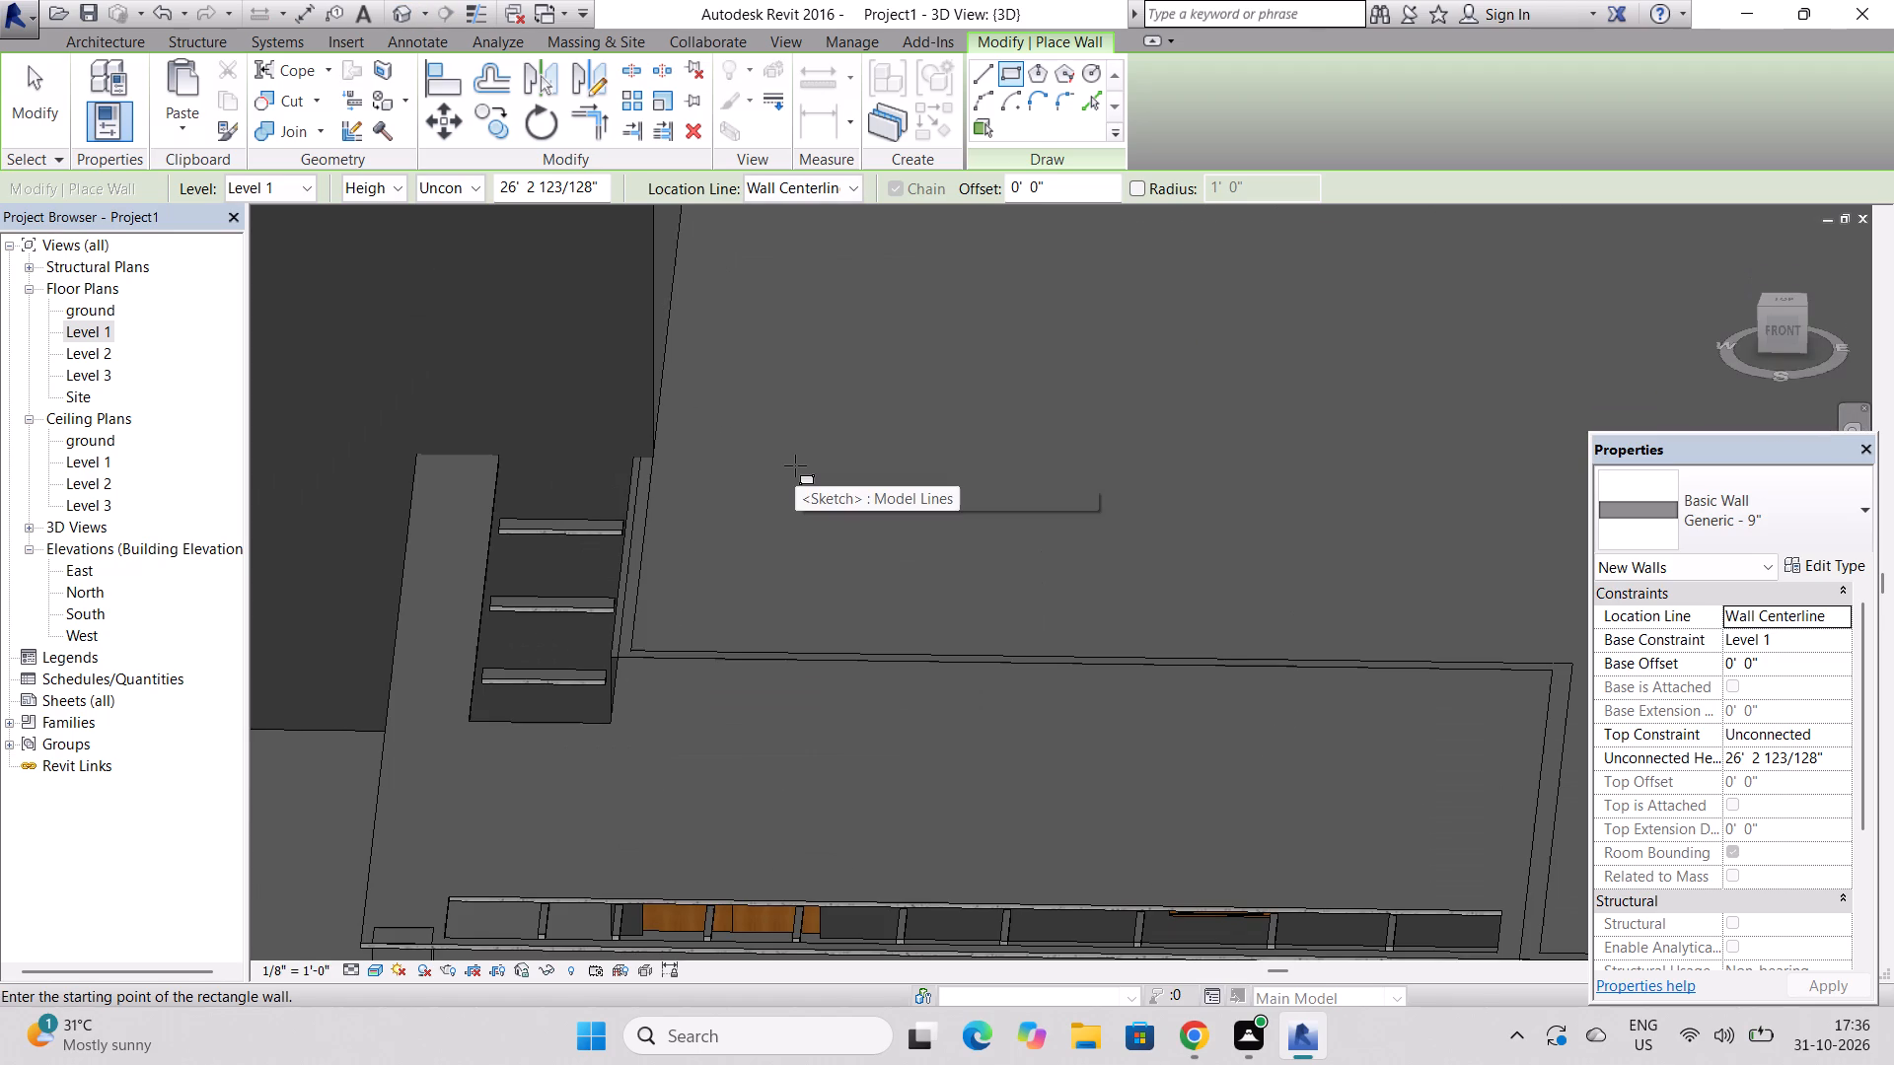
pyautogui.scroll(-13, 789, 488)
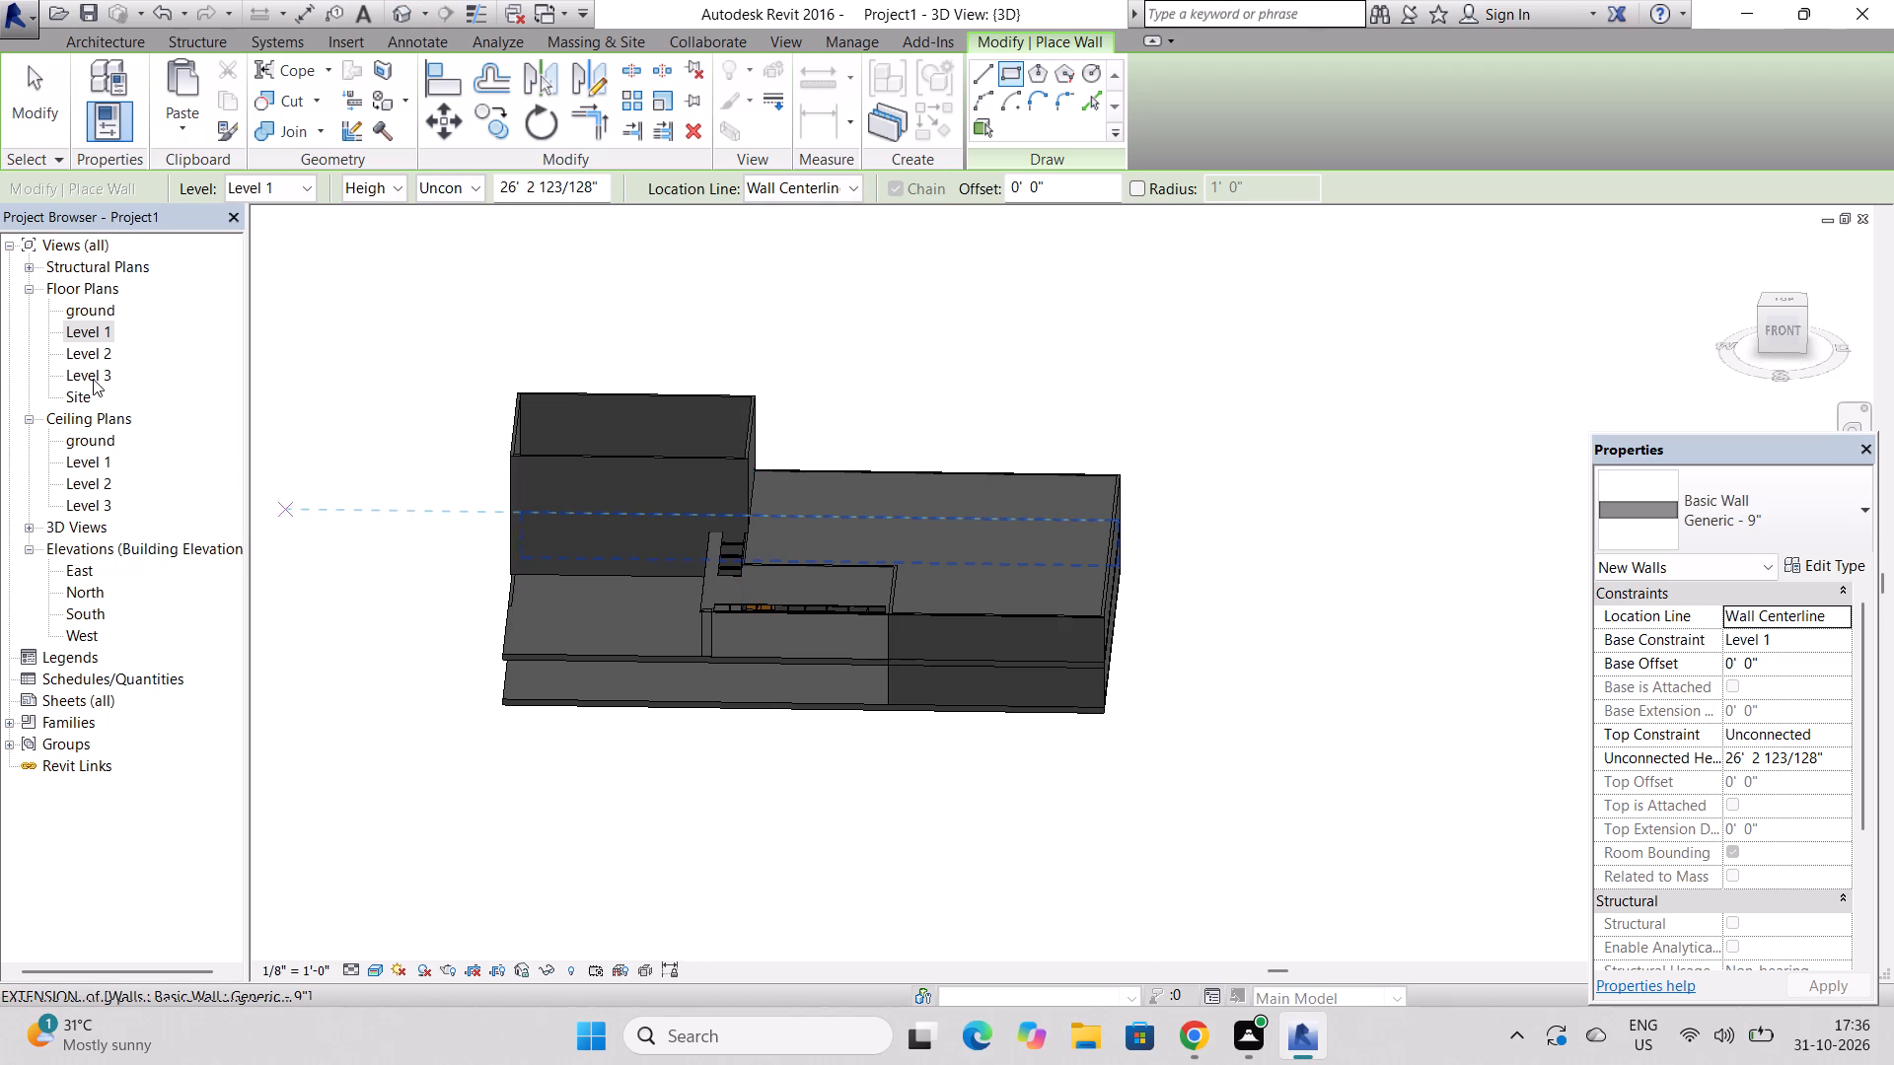
pyautogui.doubleClick(98, 336)
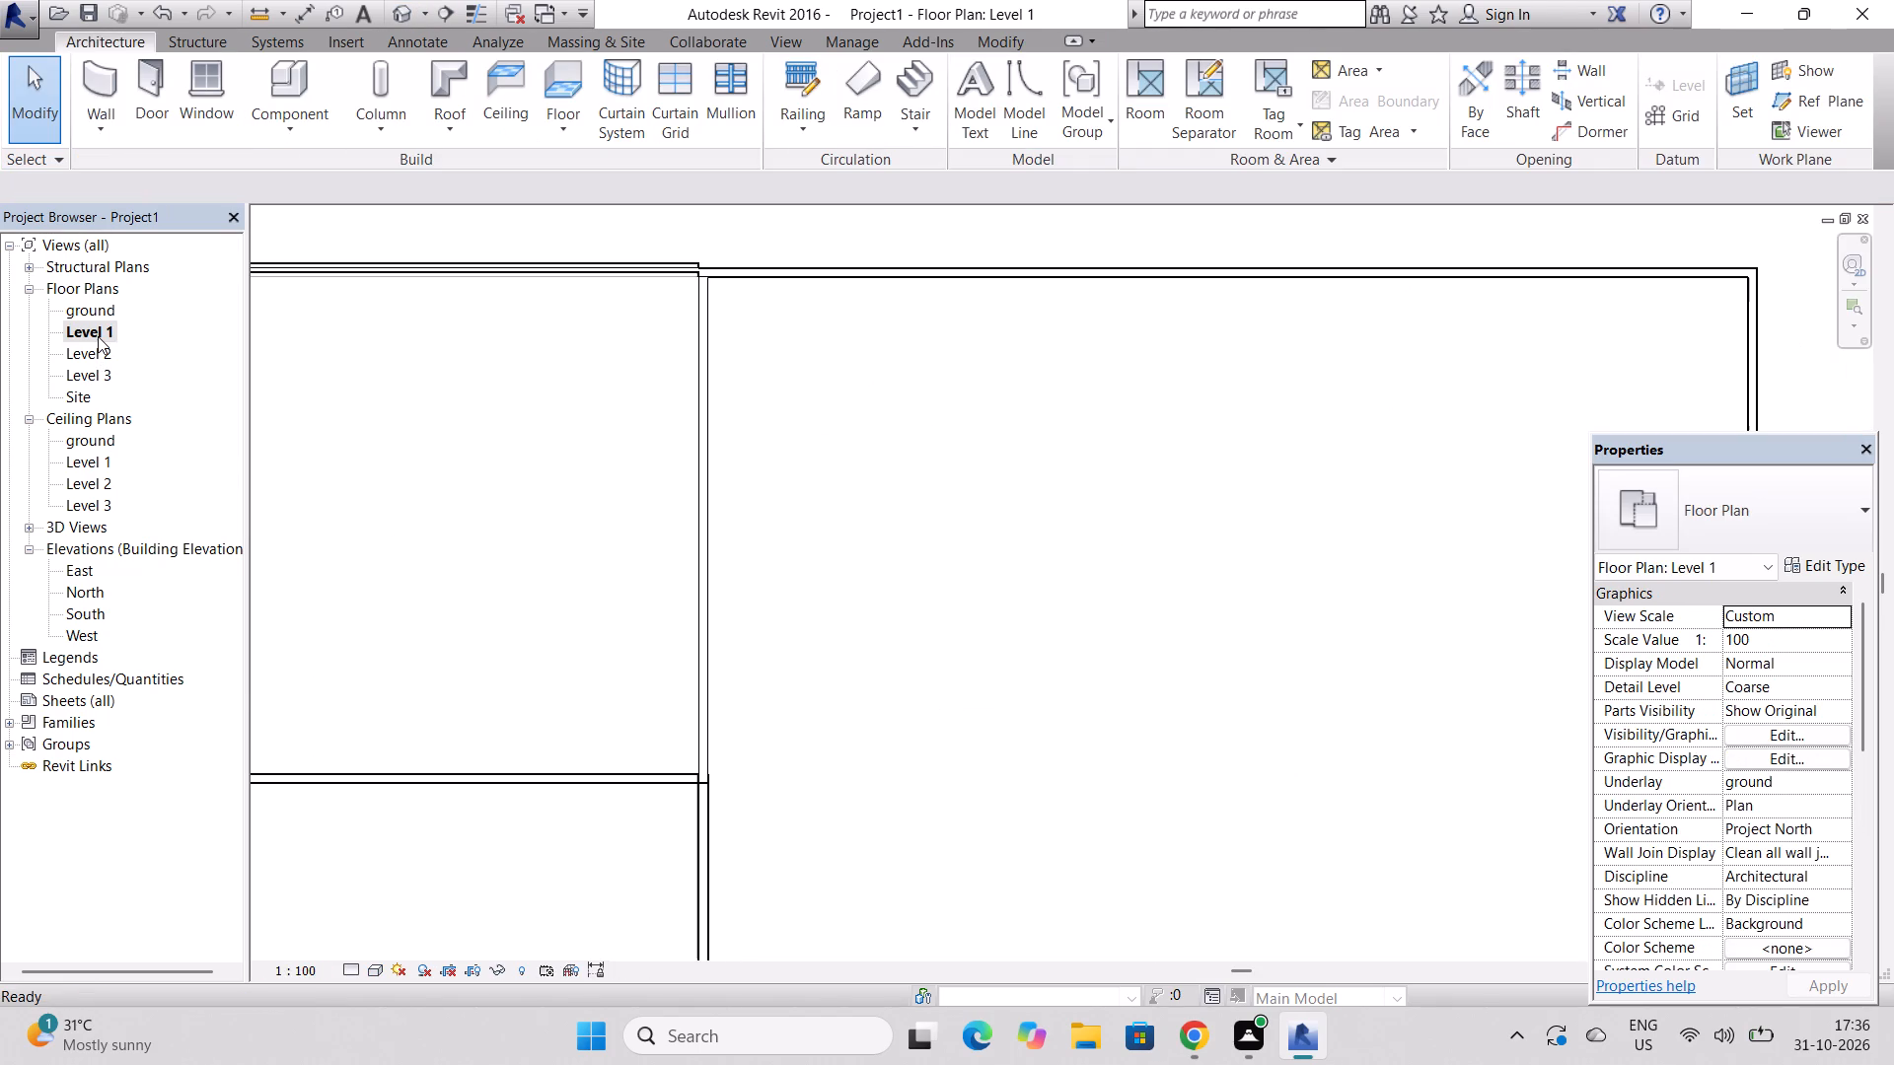
pyautogui.click(655, 771)
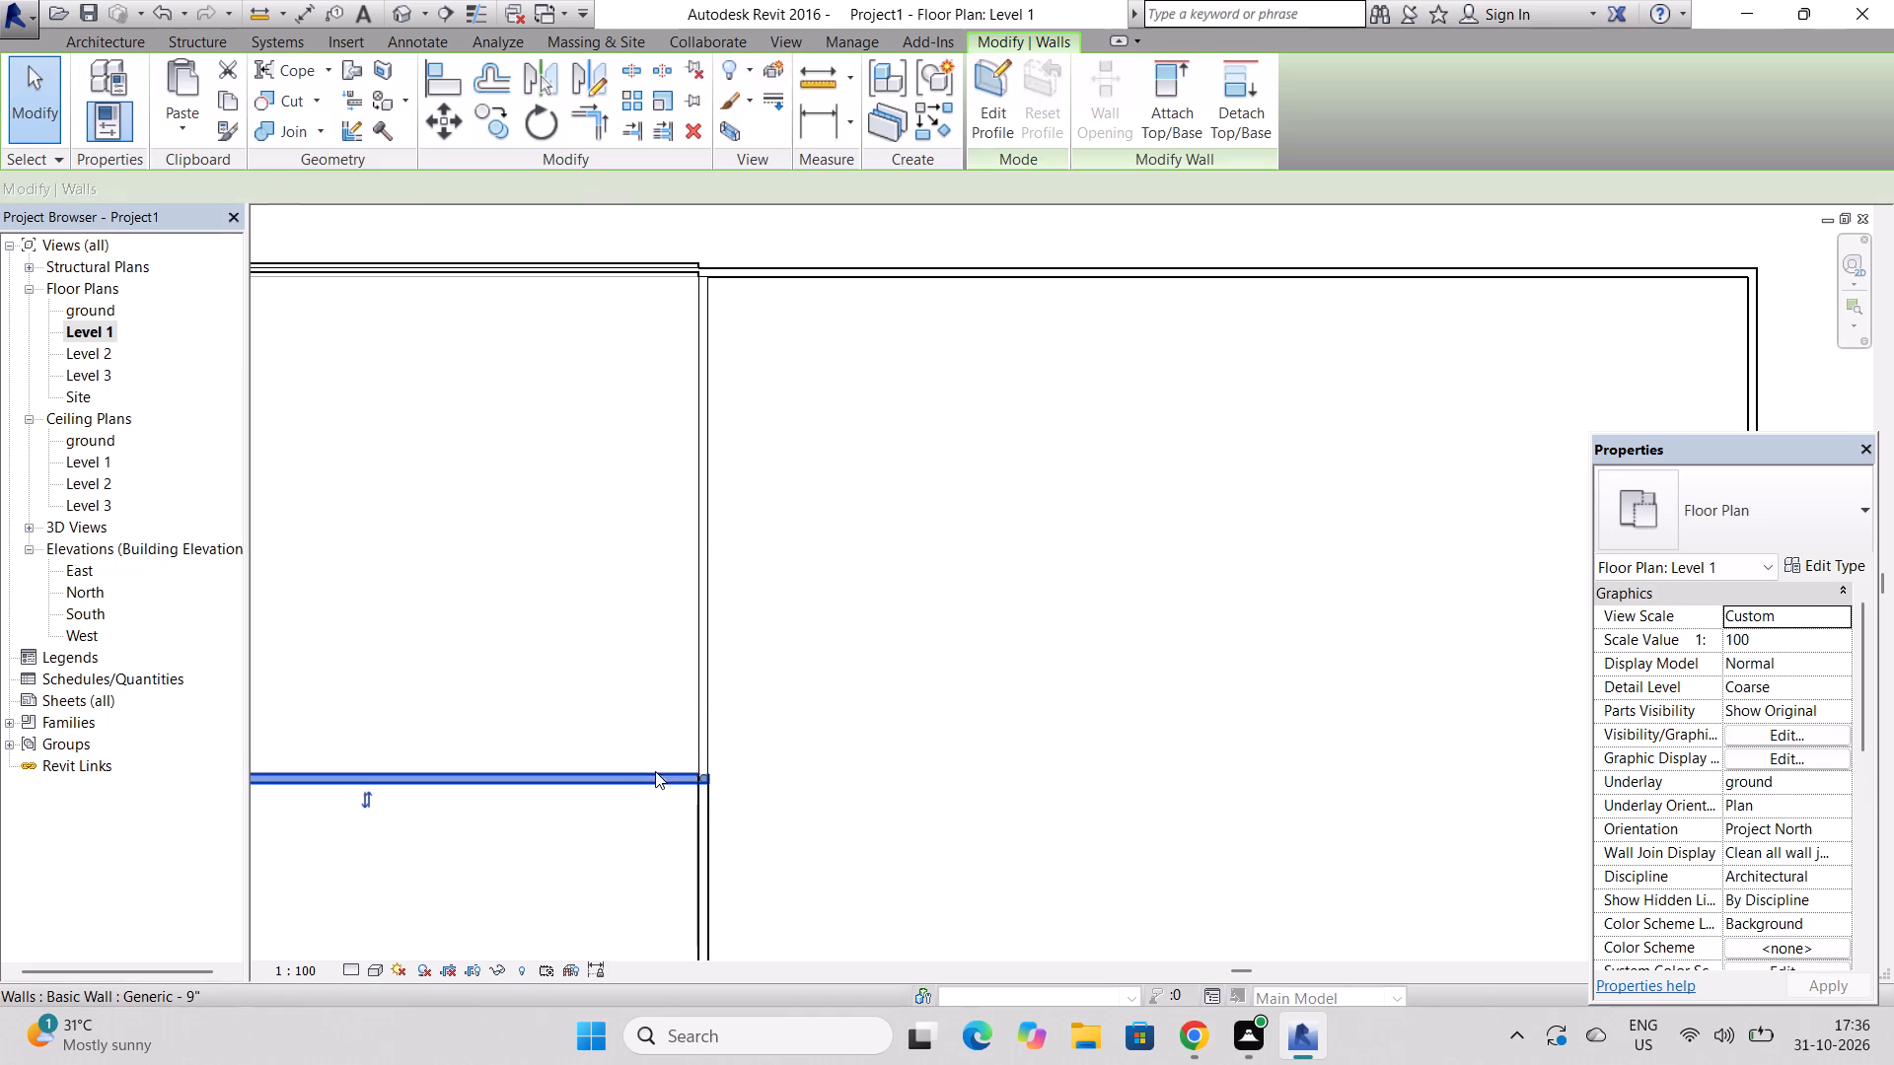
pyautogui.moveTo(635, 777); pyautogui.dragTo(635, 734)
pyautogui.click(635, 734)
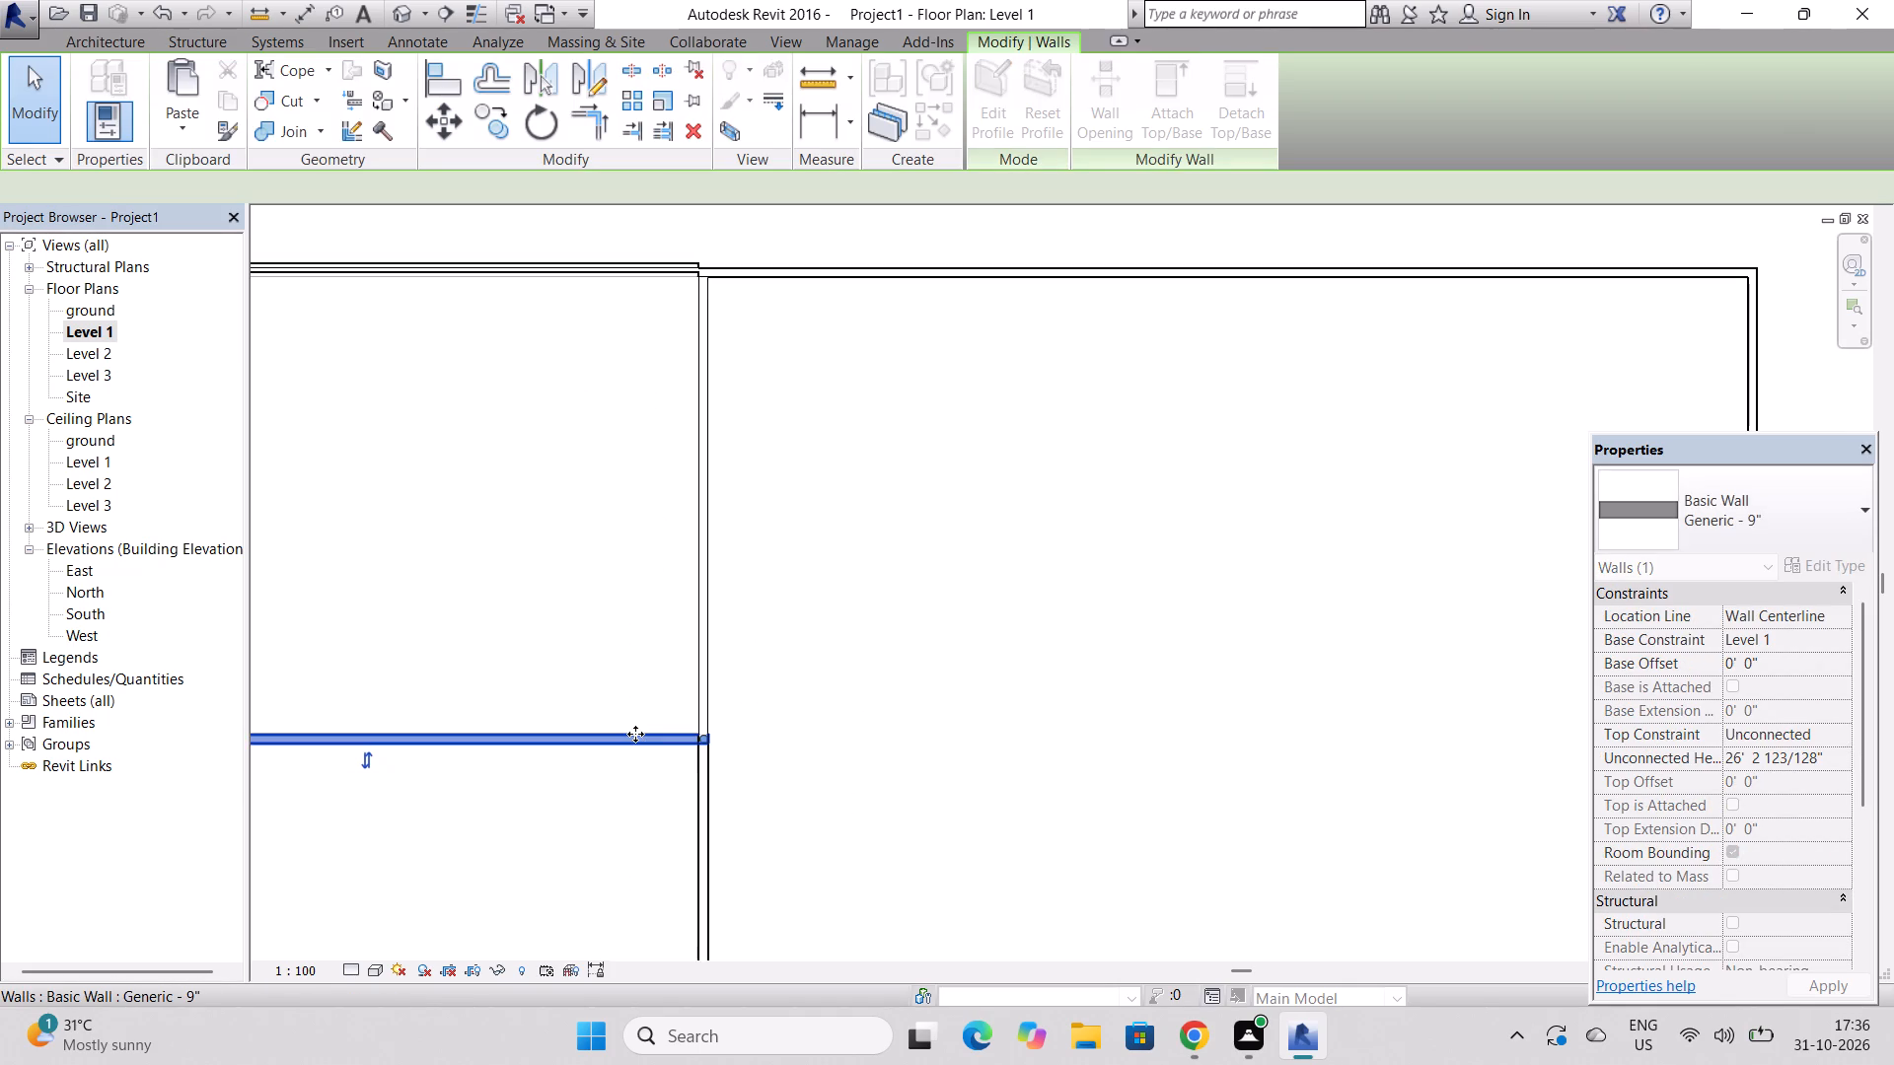
pyautogui.scroll(-5, 635, 734)
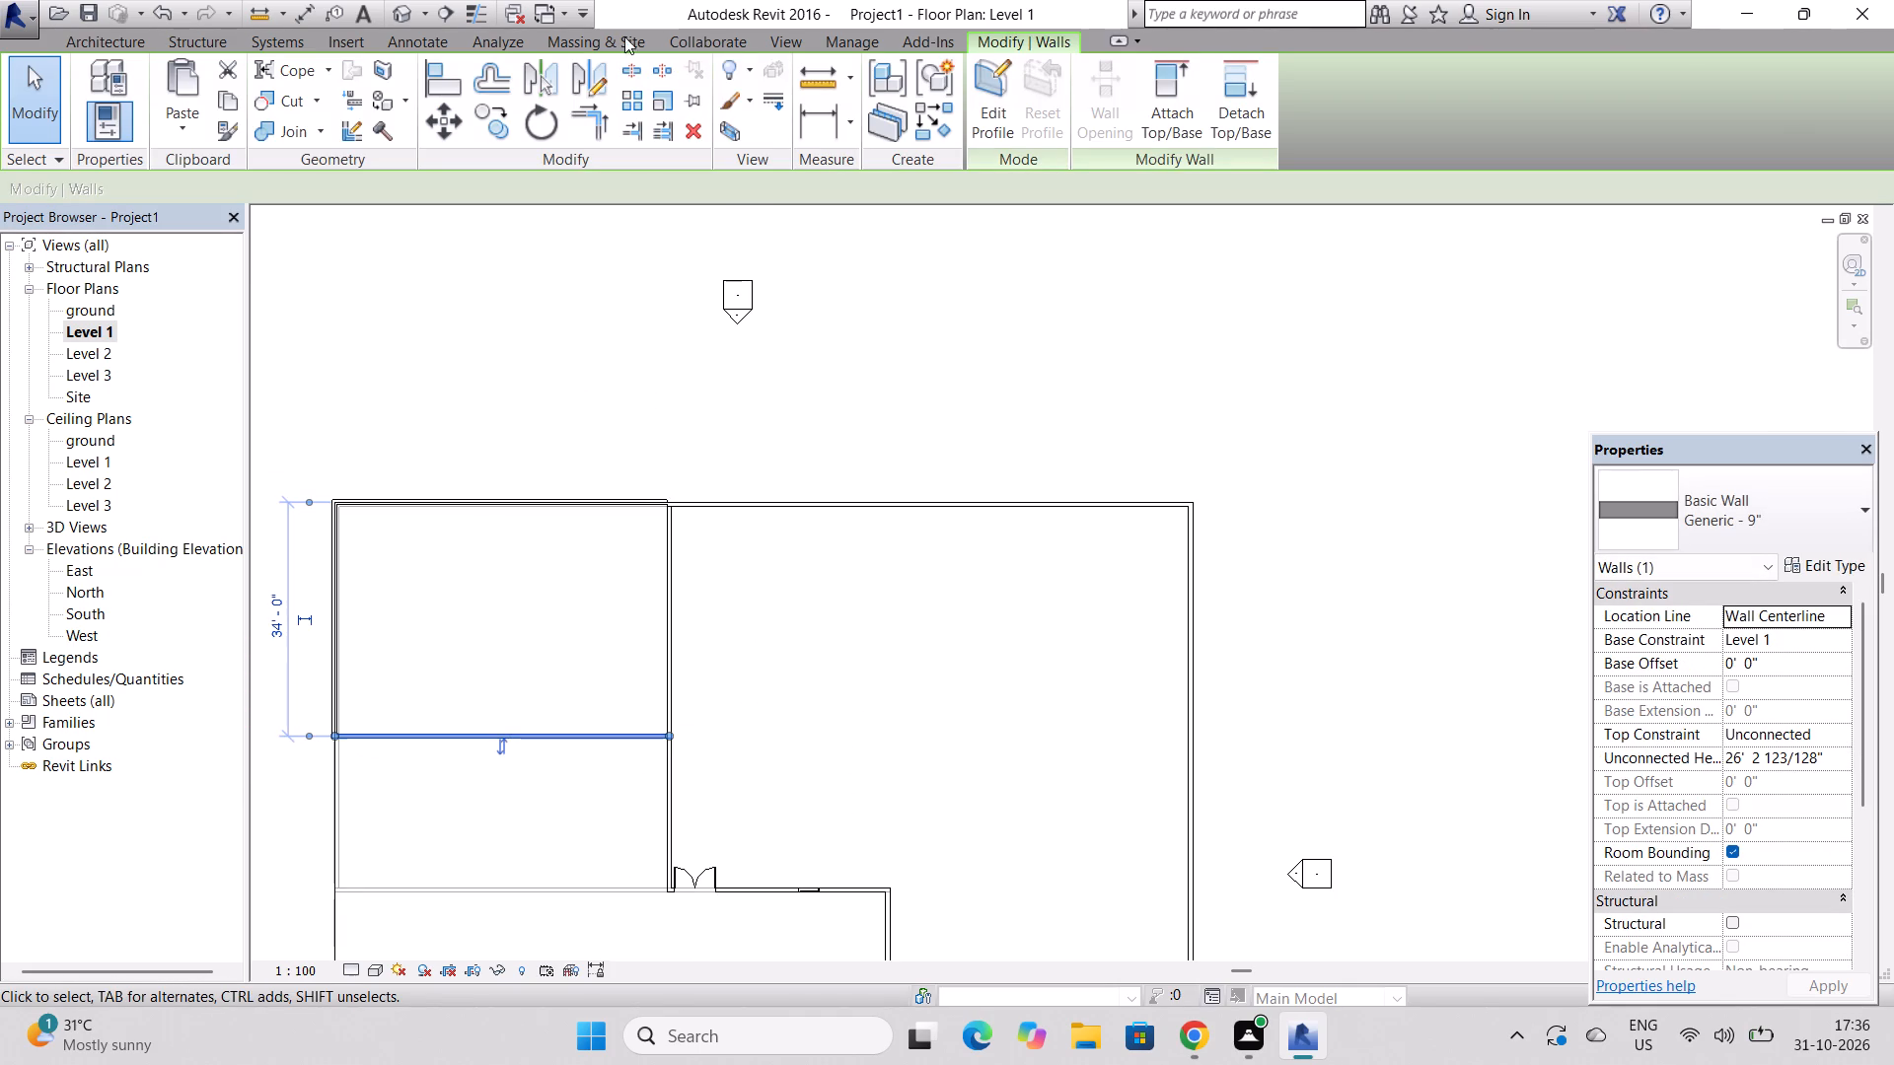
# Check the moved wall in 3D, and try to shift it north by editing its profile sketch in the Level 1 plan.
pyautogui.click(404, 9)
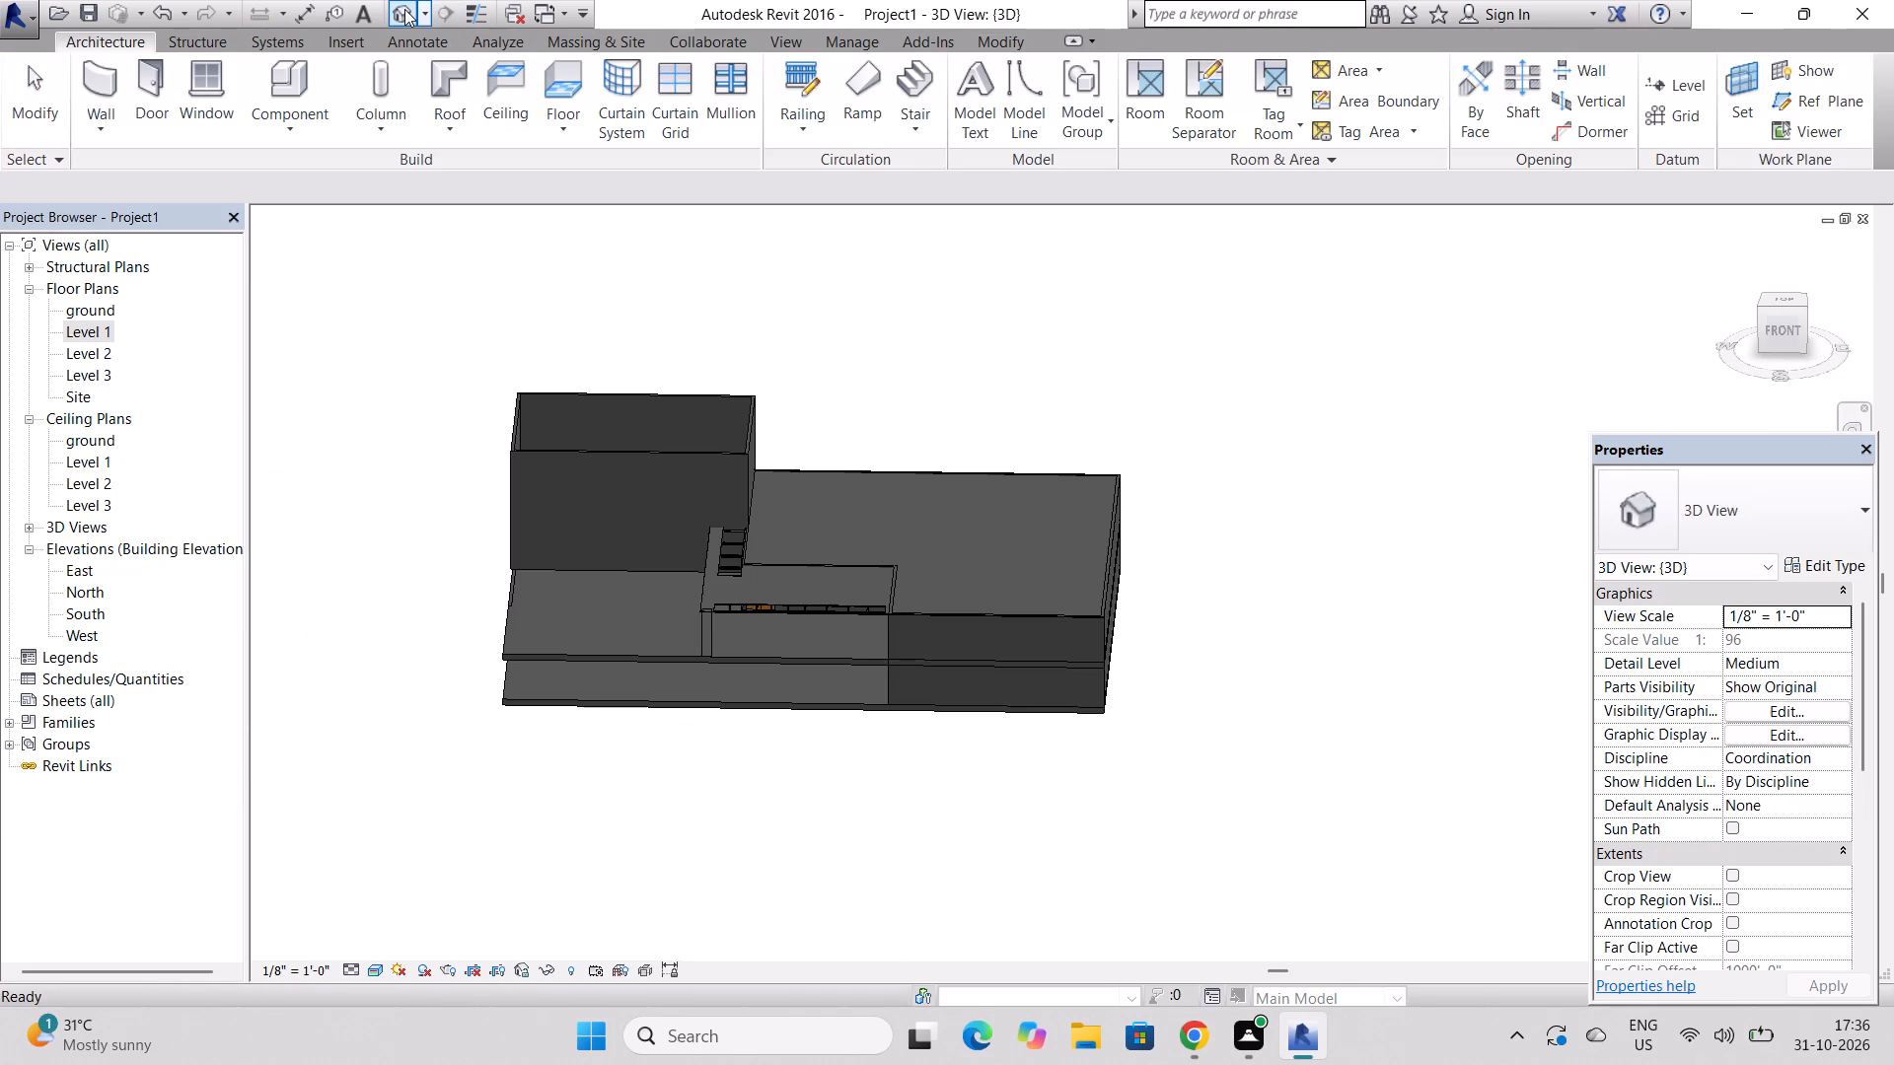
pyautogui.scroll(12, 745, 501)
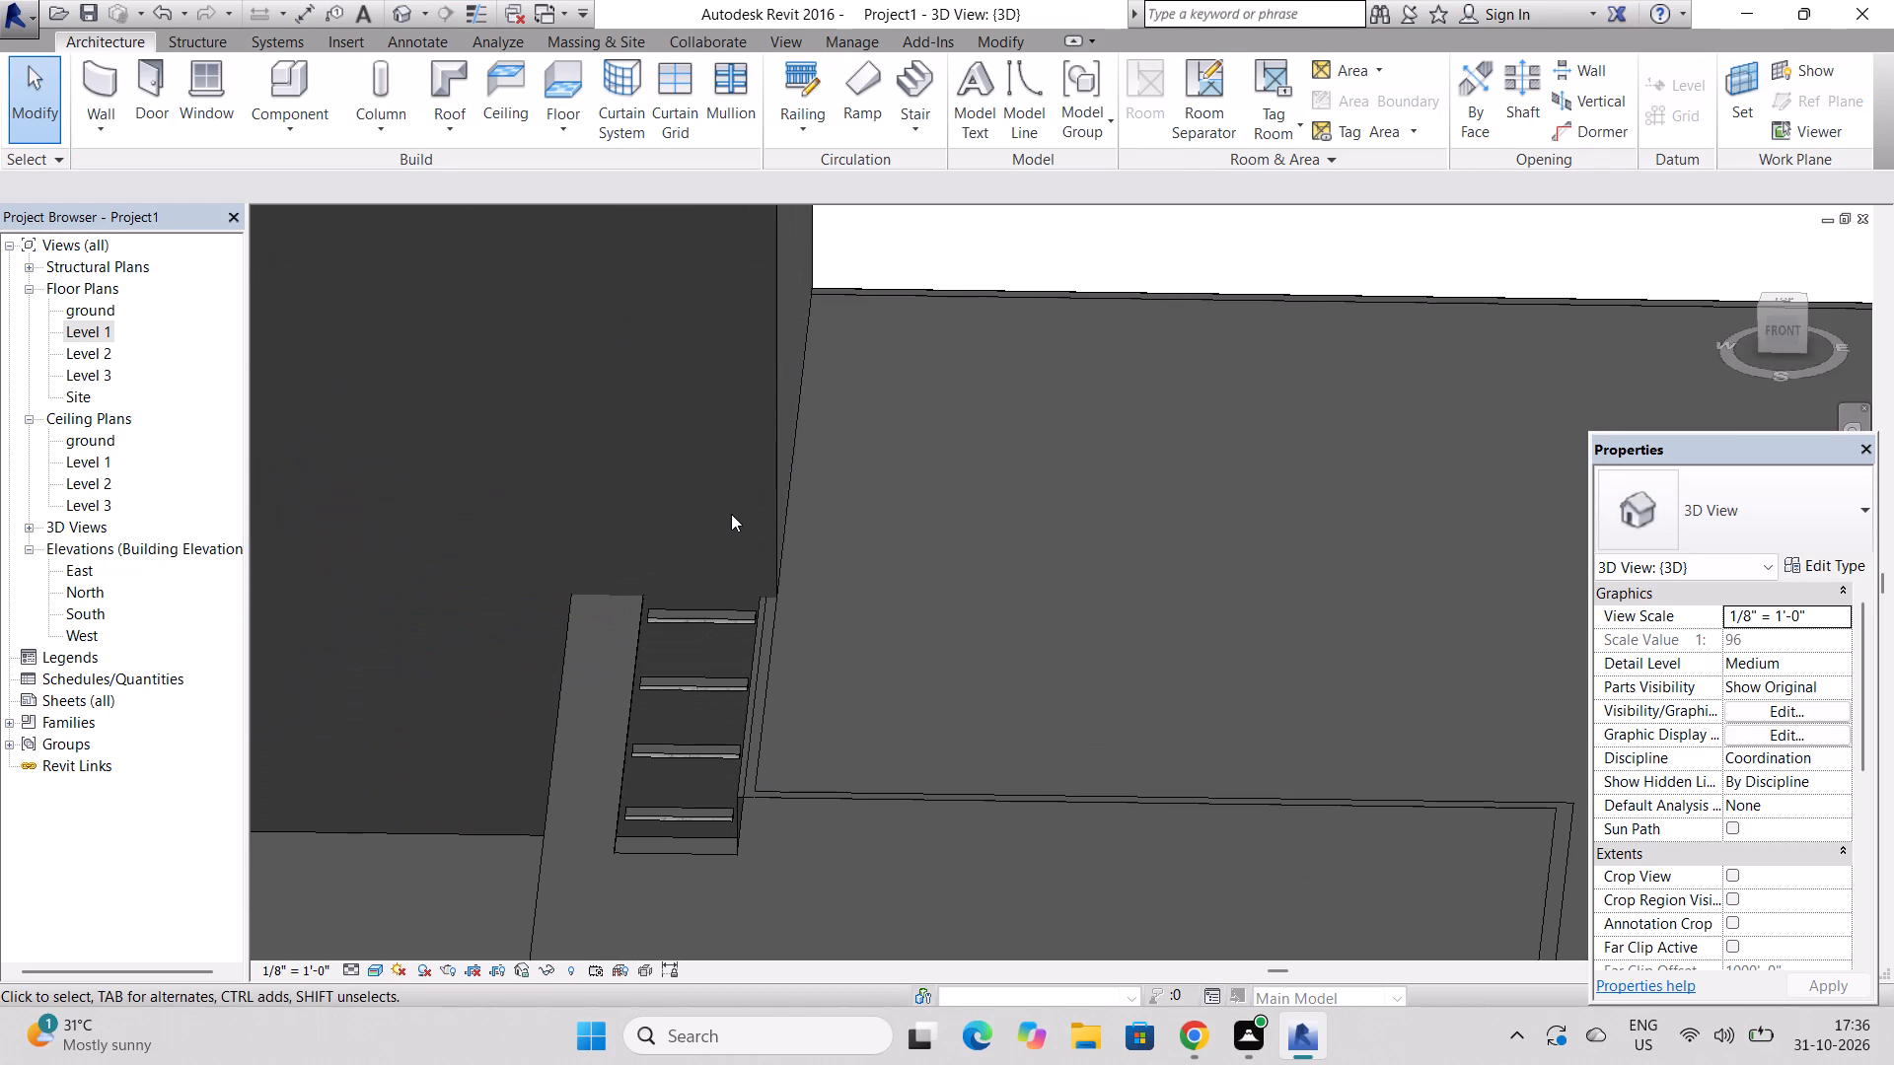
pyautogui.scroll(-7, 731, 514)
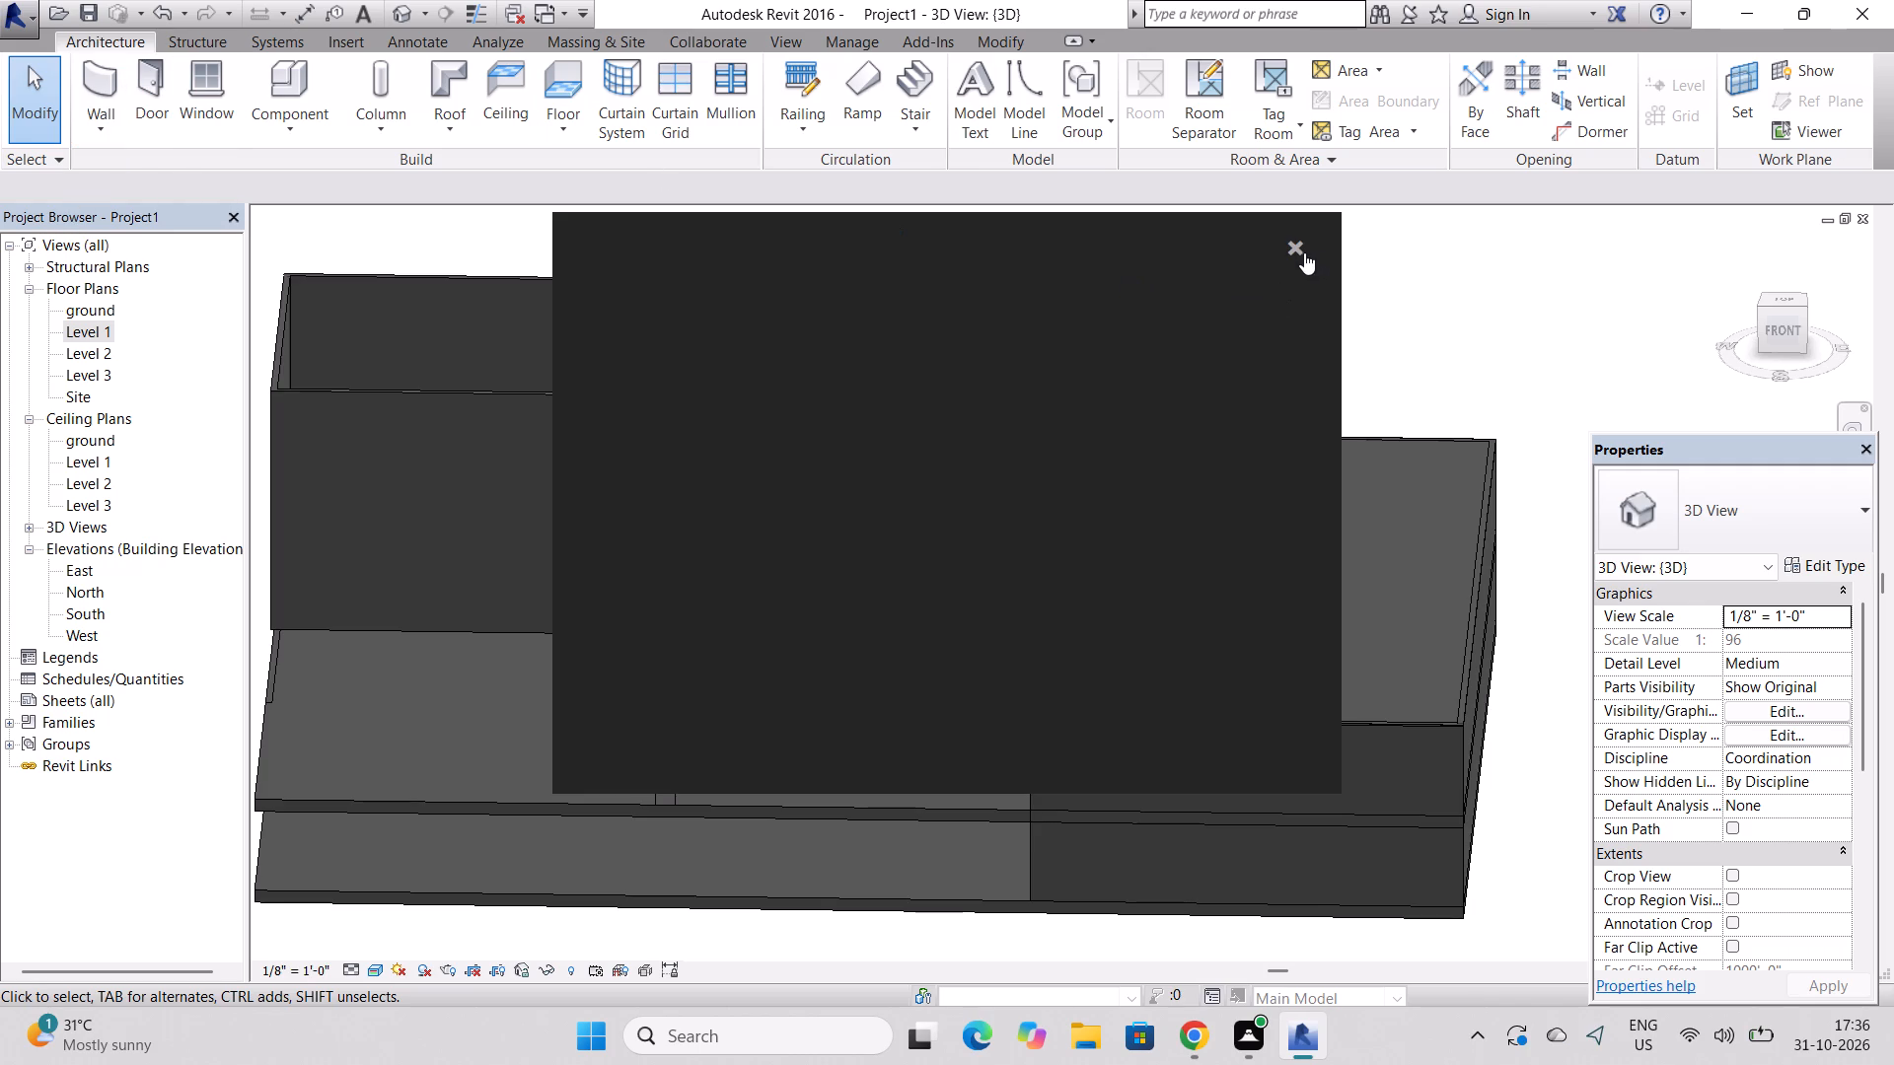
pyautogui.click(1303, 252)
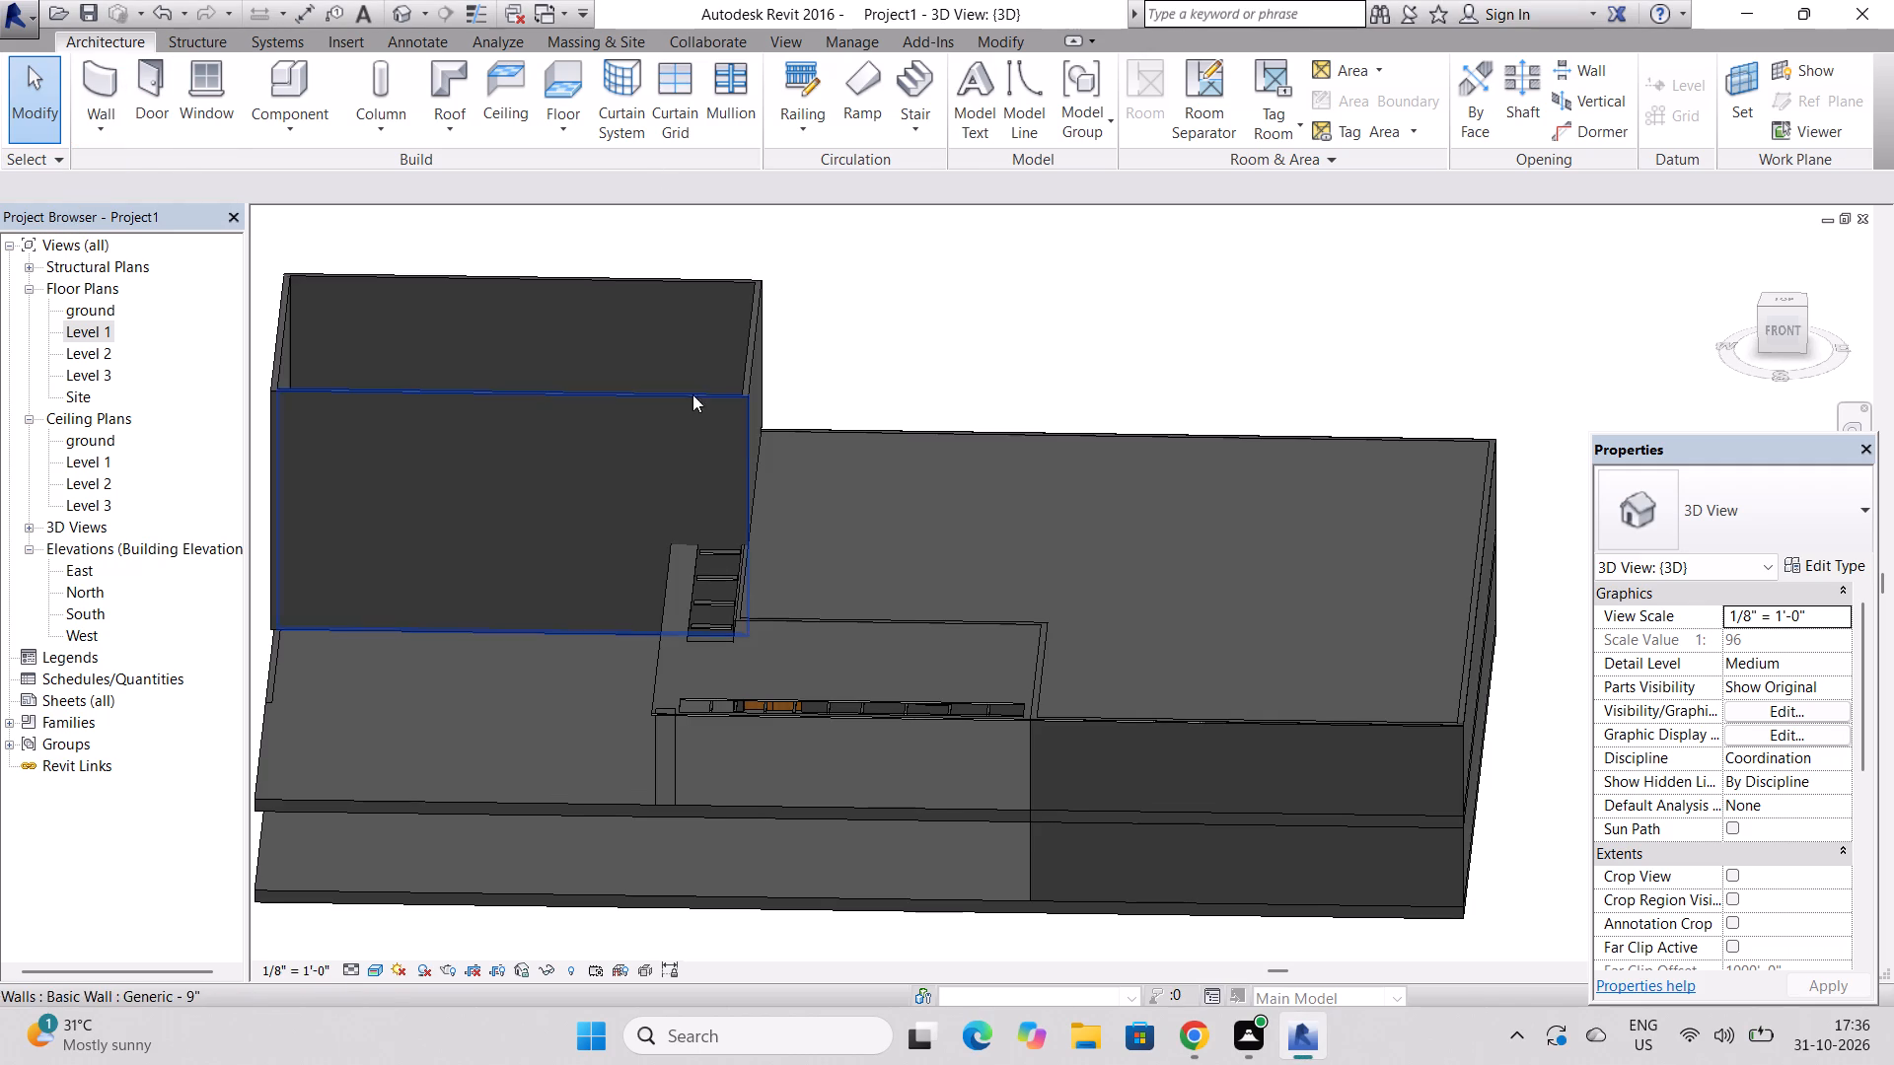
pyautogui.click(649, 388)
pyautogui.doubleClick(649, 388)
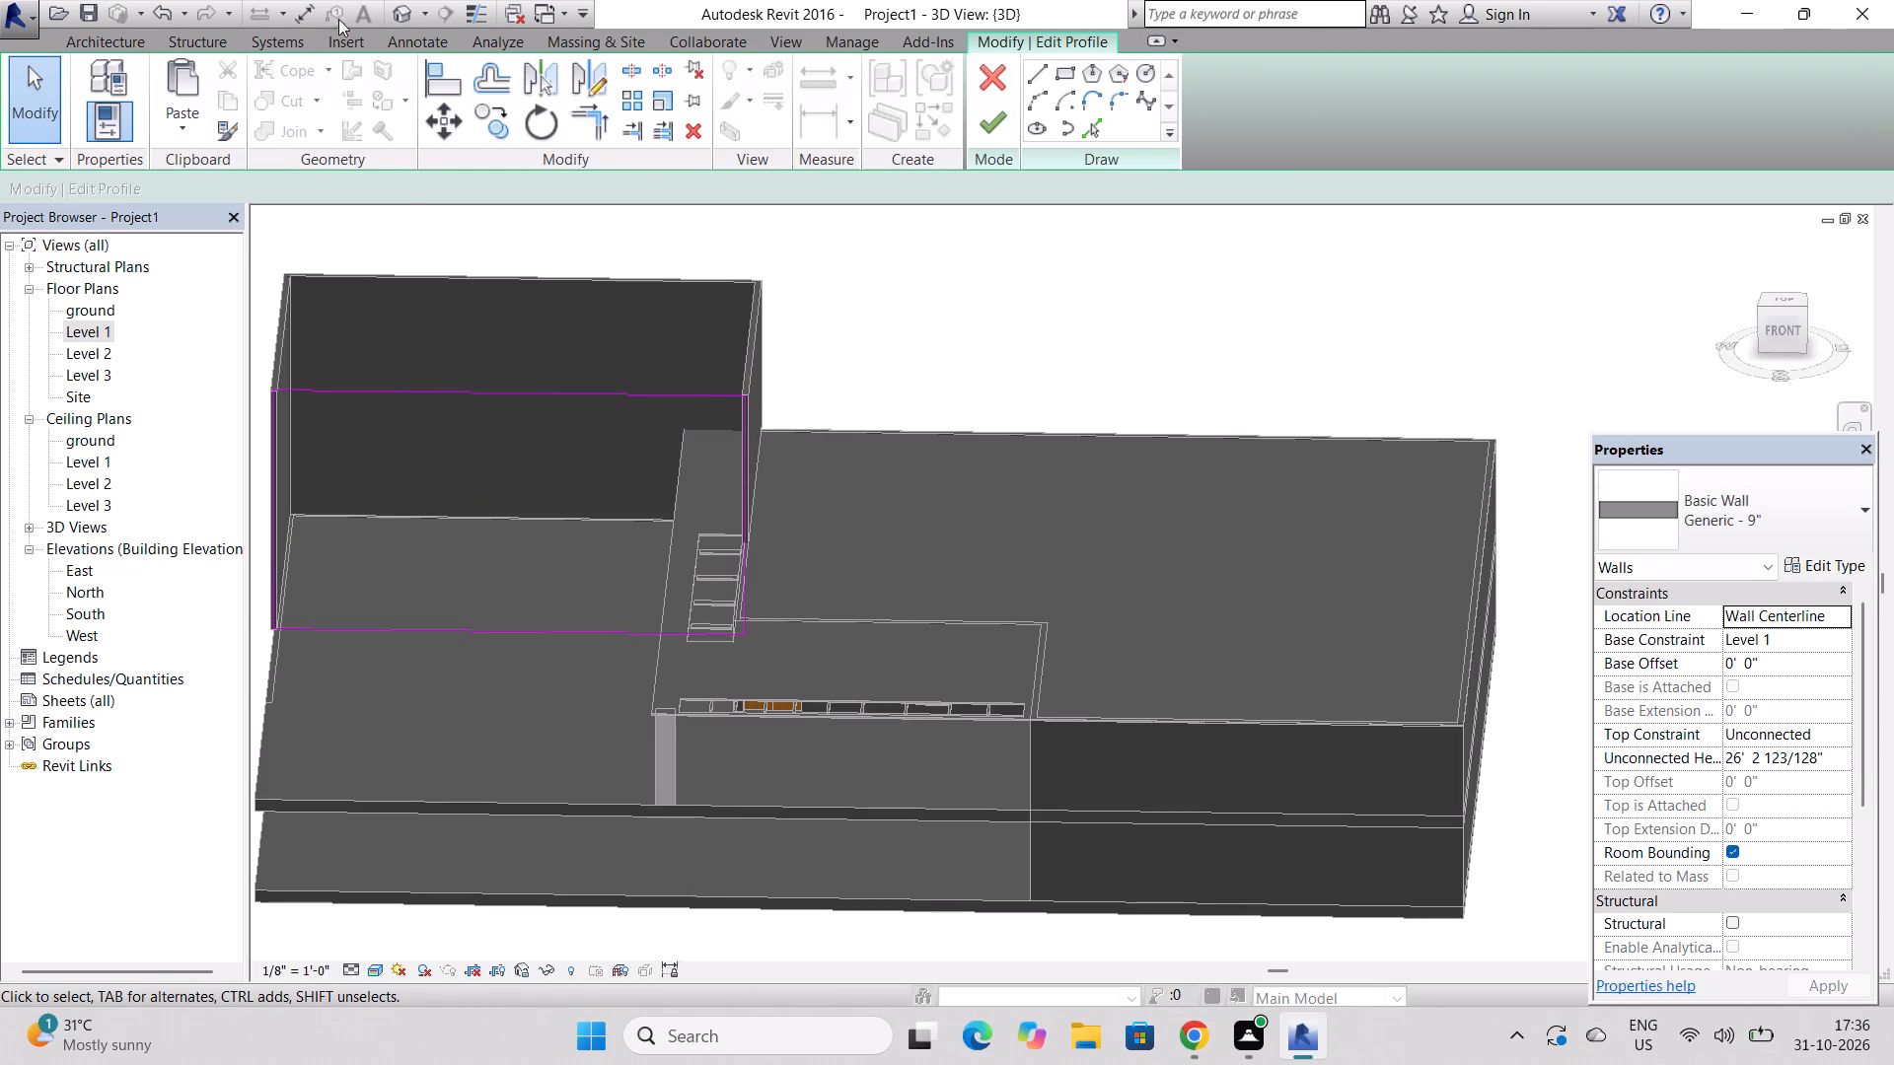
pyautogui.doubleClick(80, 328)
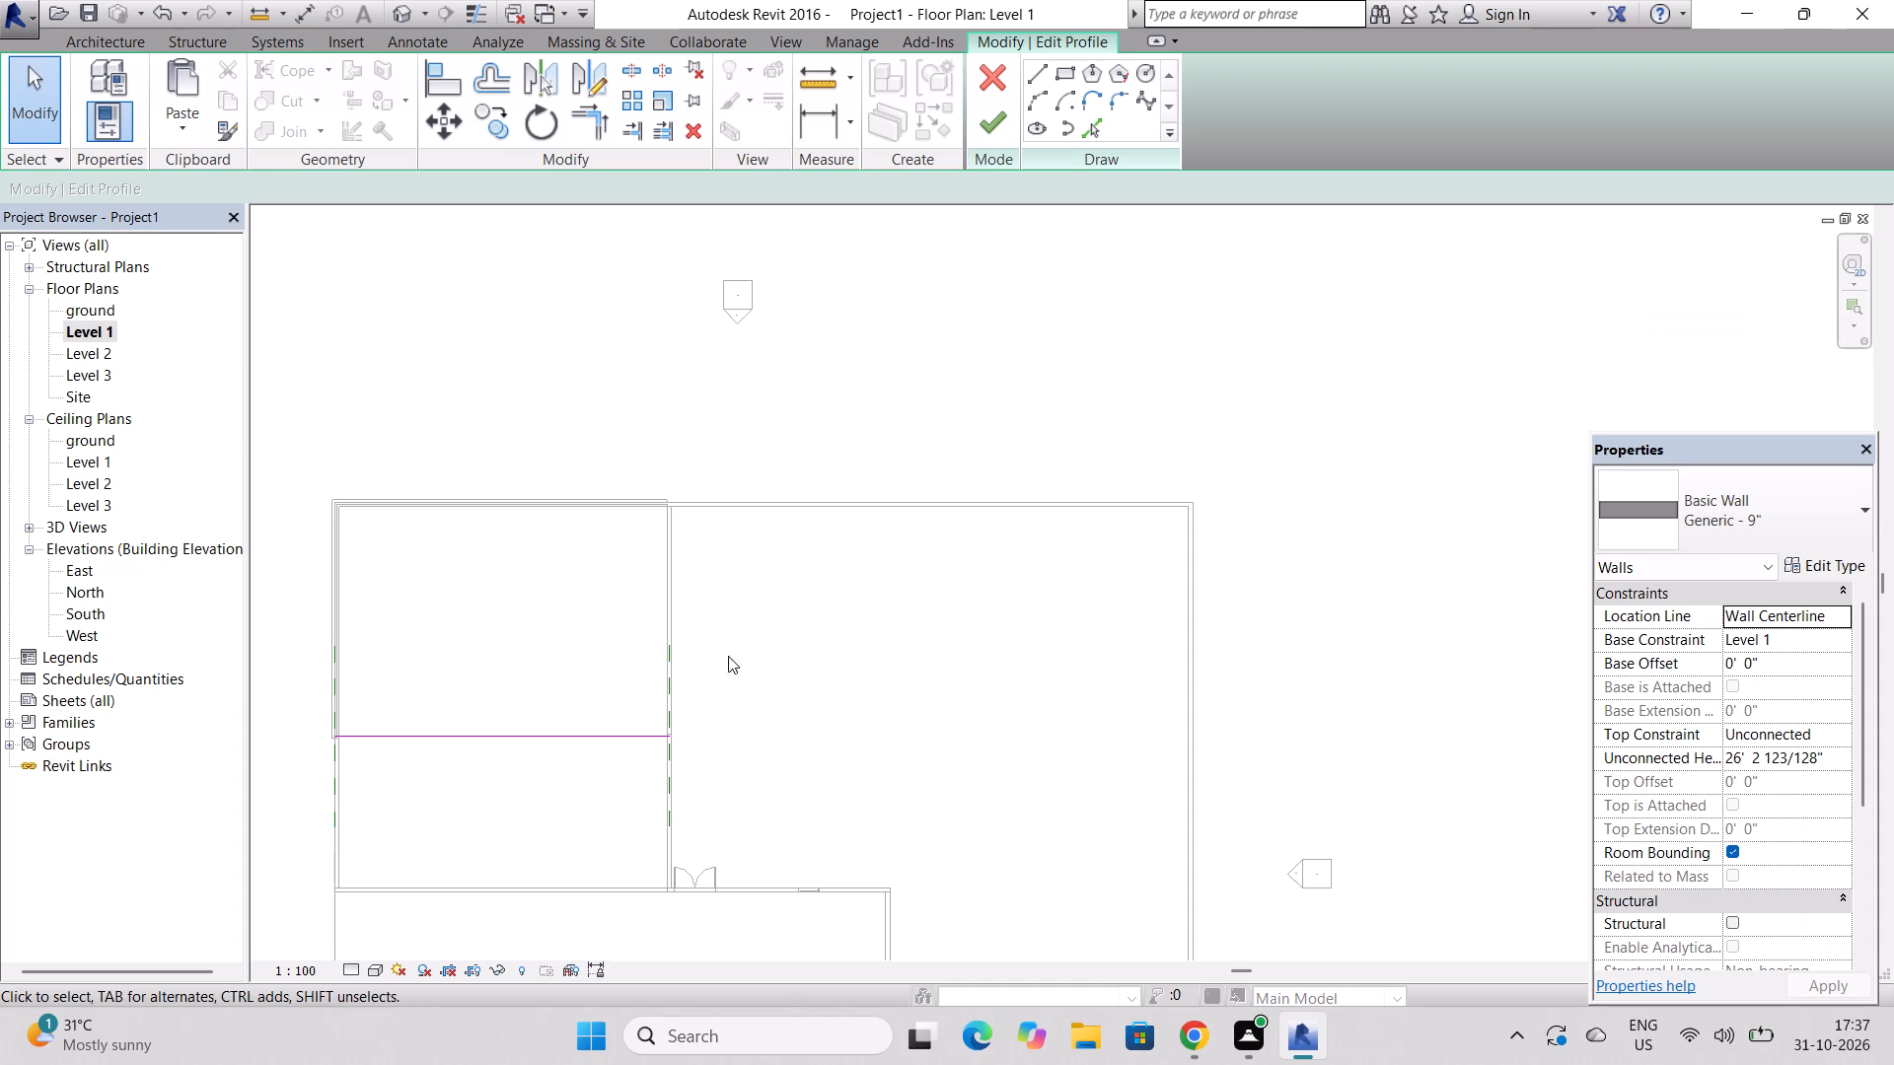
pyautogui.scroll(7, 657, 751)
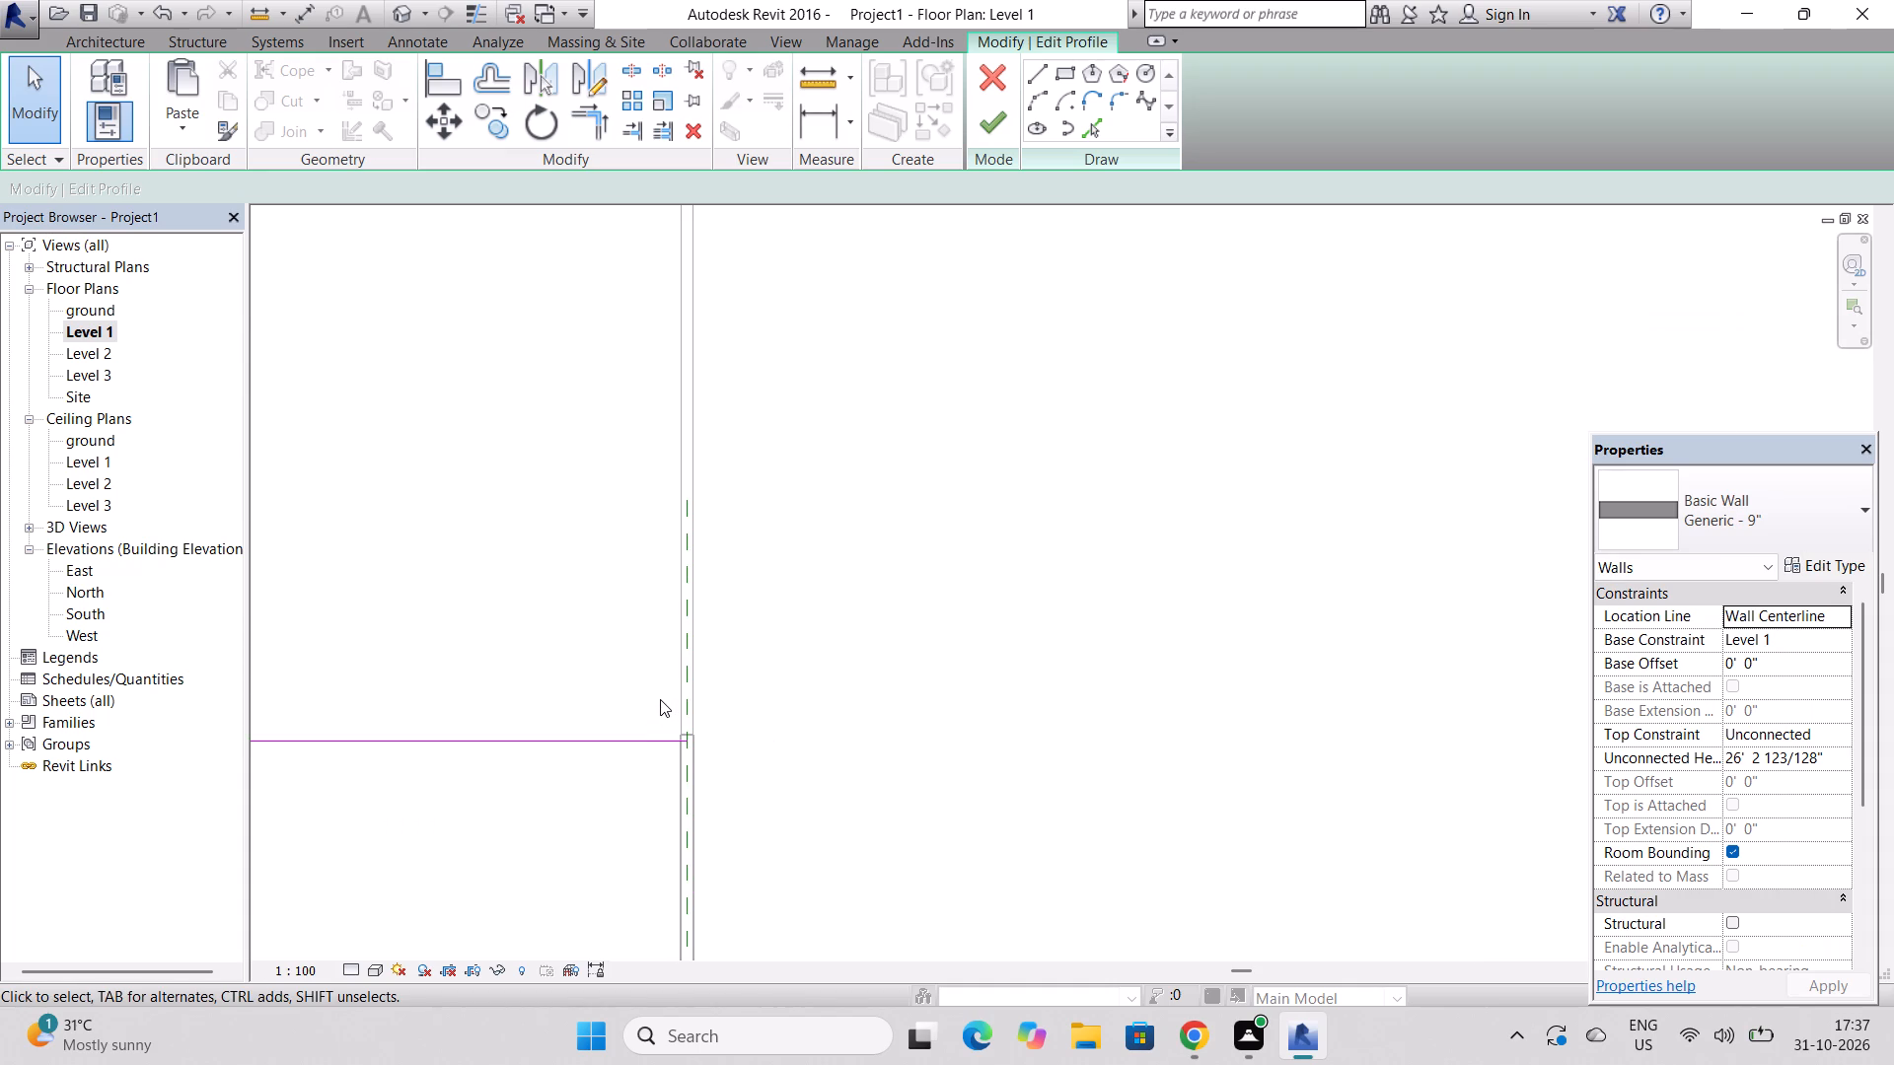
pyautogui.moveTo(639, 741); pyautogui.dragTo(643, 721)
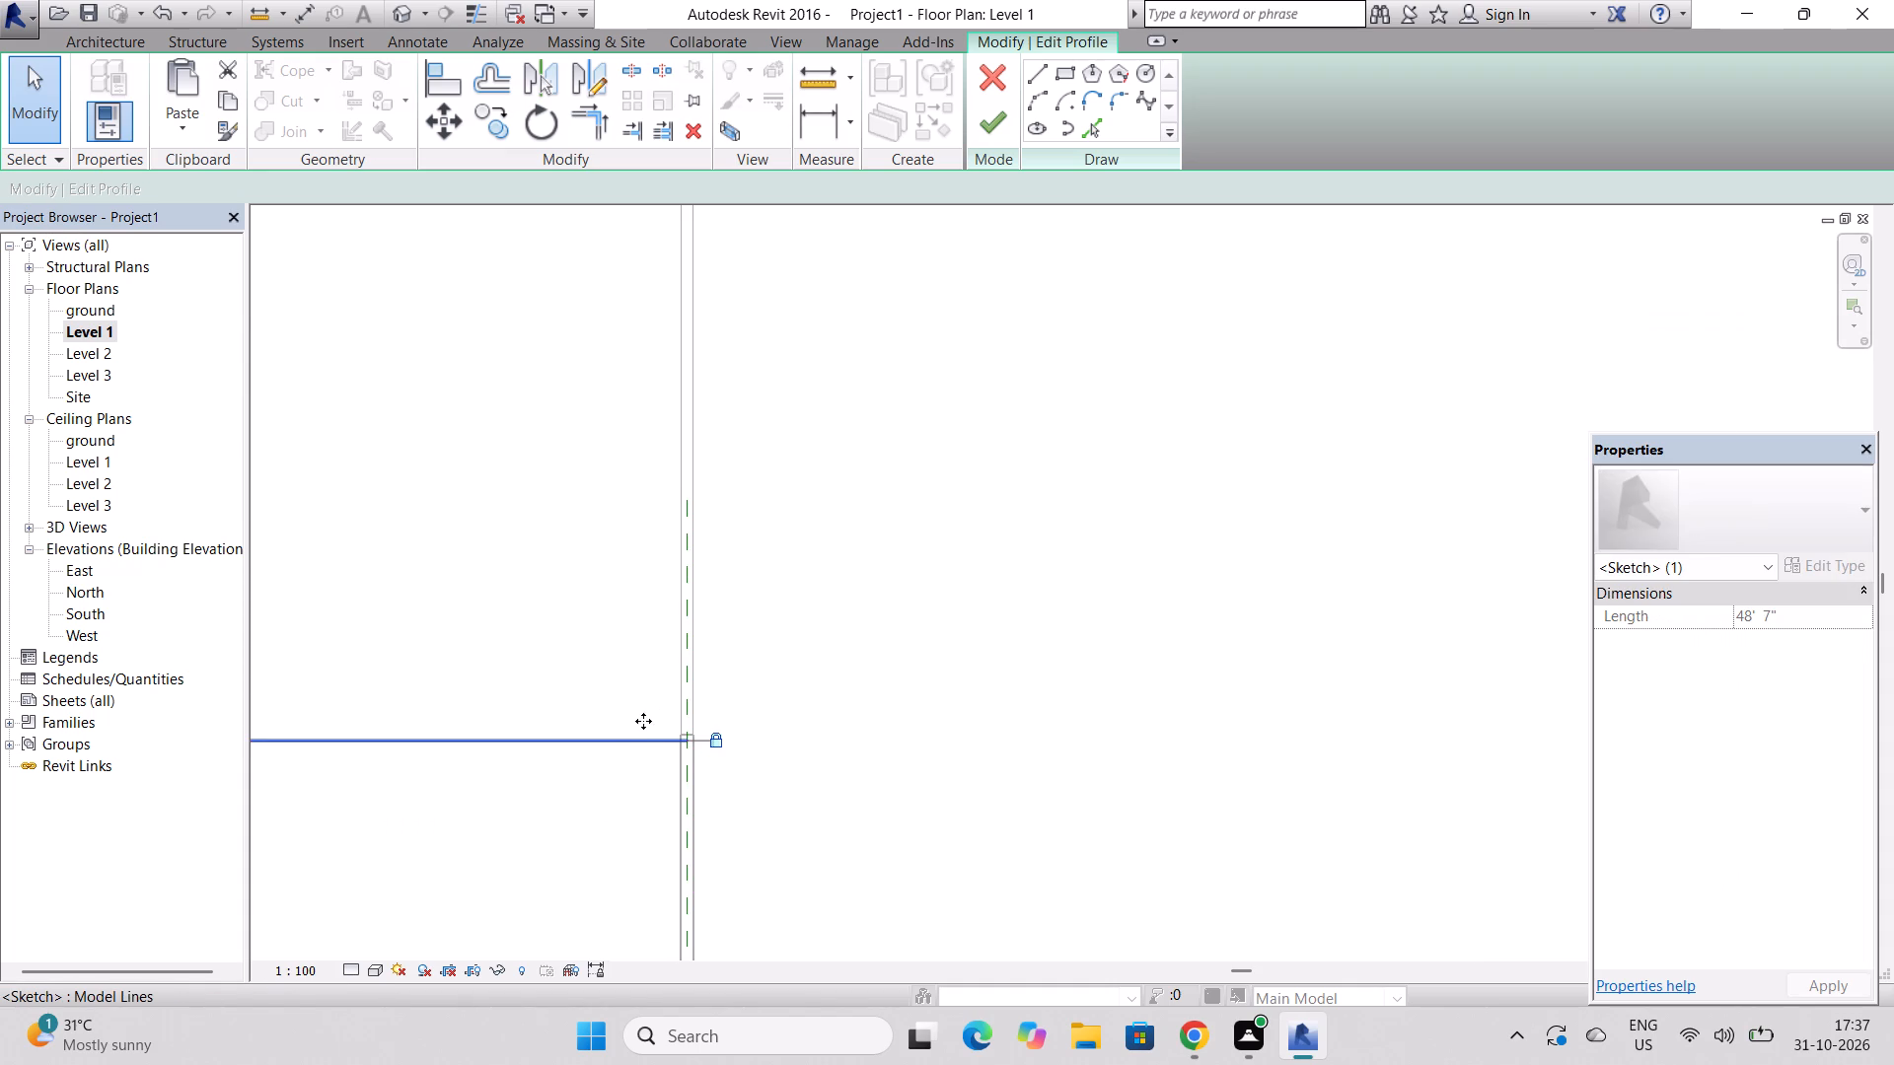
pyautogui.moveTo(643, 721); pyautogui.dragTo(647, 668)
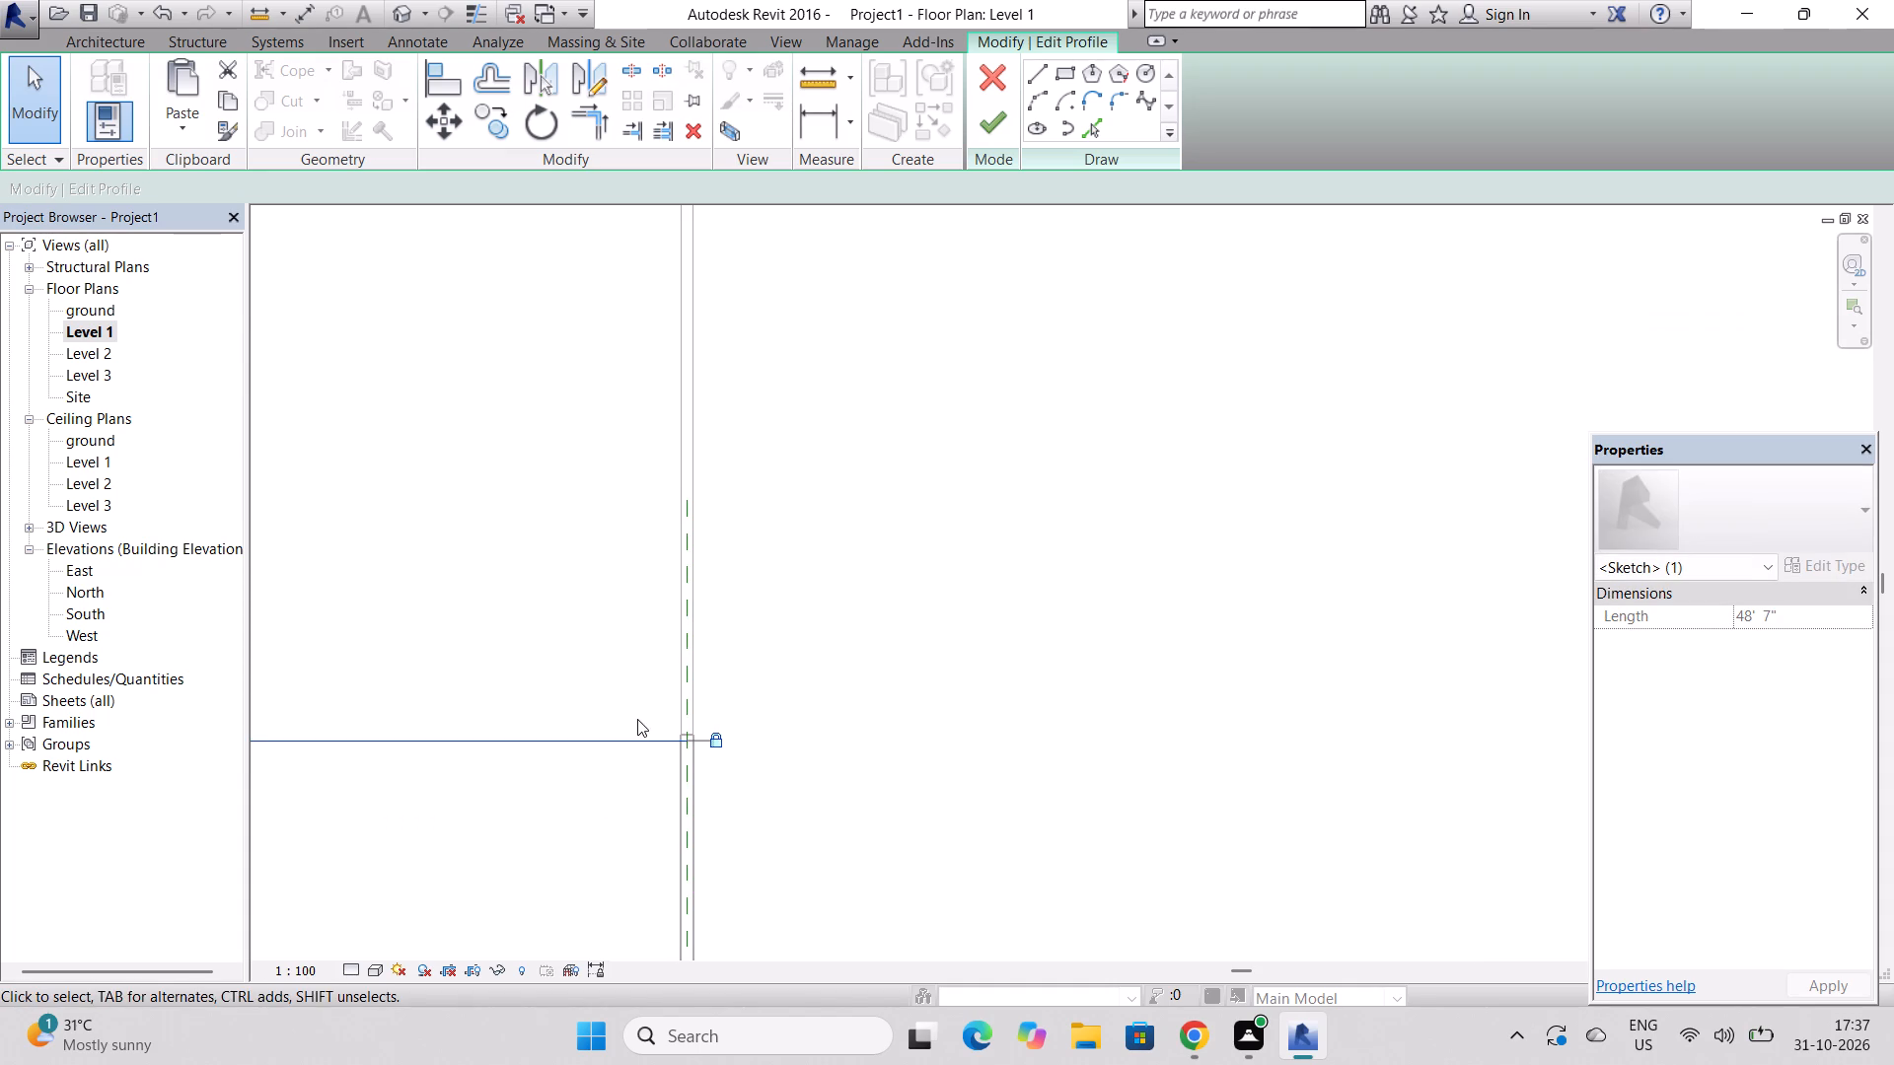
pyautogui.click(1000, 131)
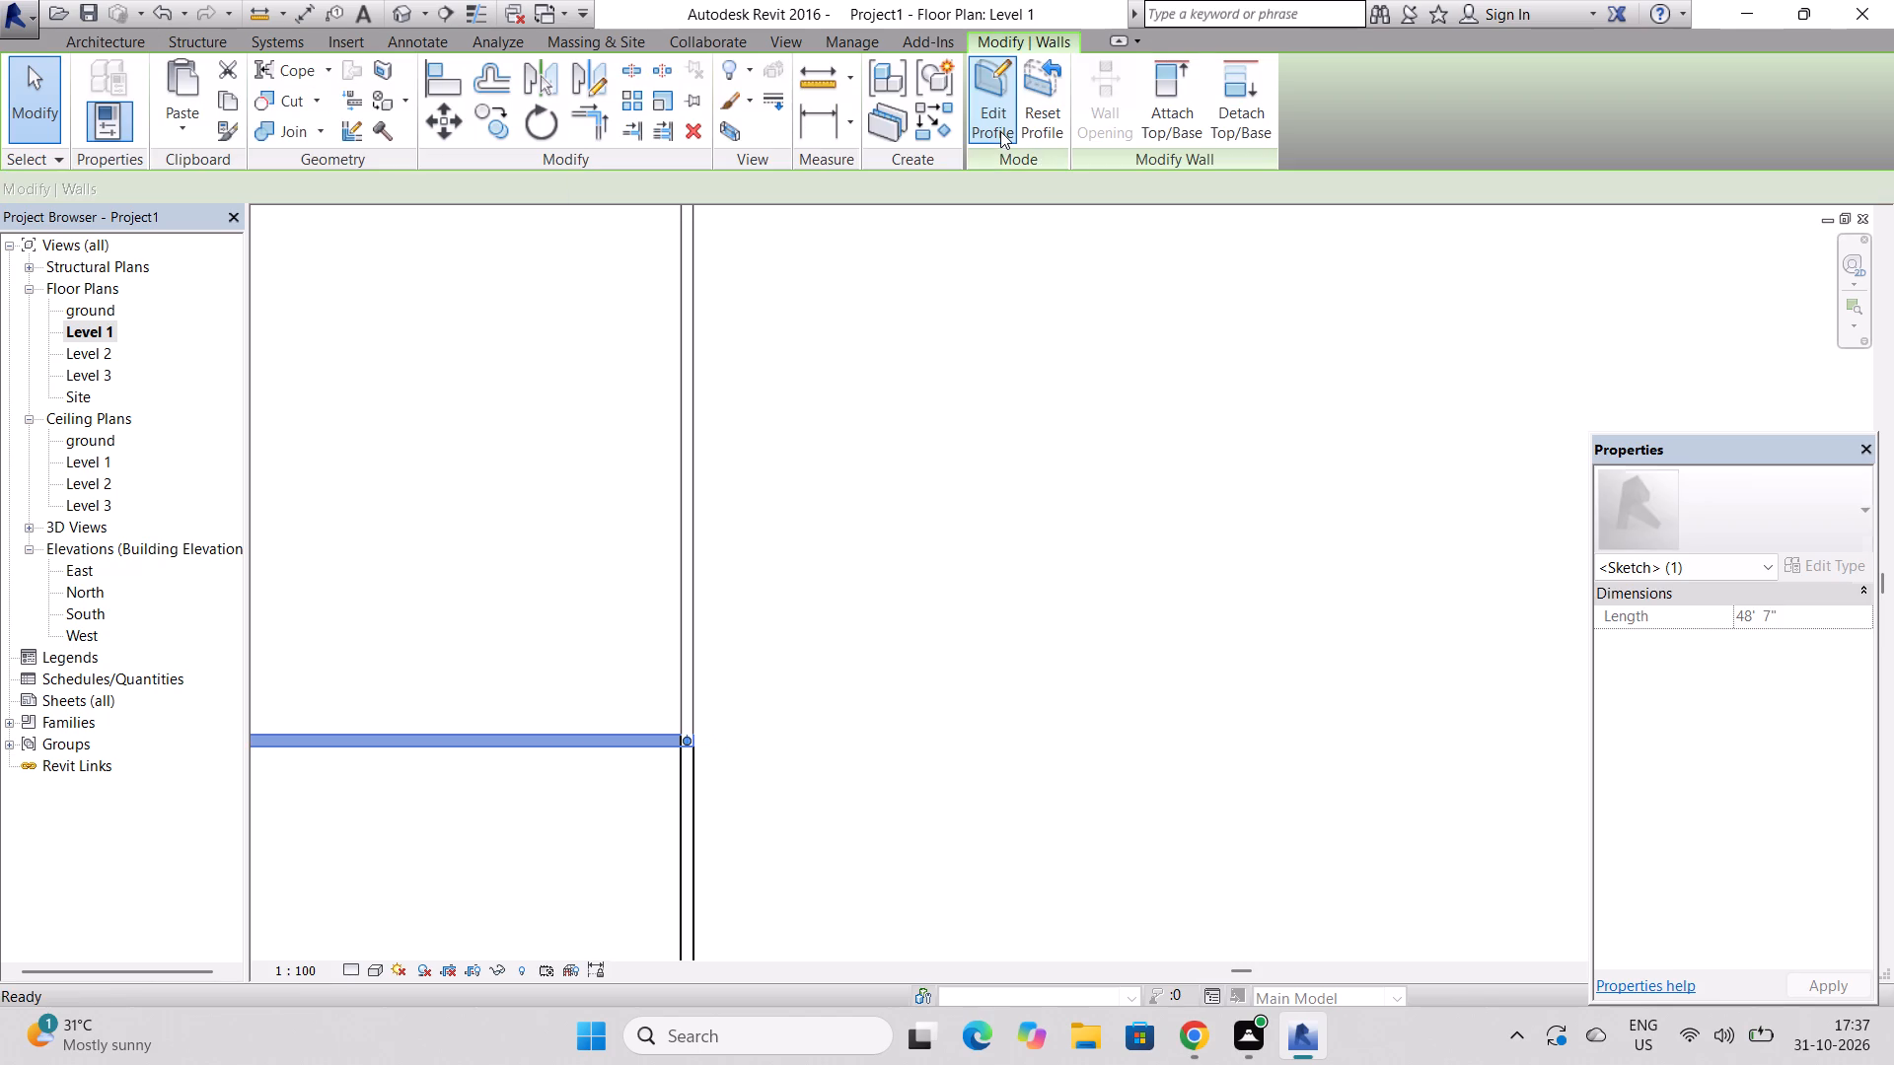
# Move the new rectangle's south wall a short distance farther north in the Level 1 floor plan.
pyautogui.scroll(-6, 627, 719)
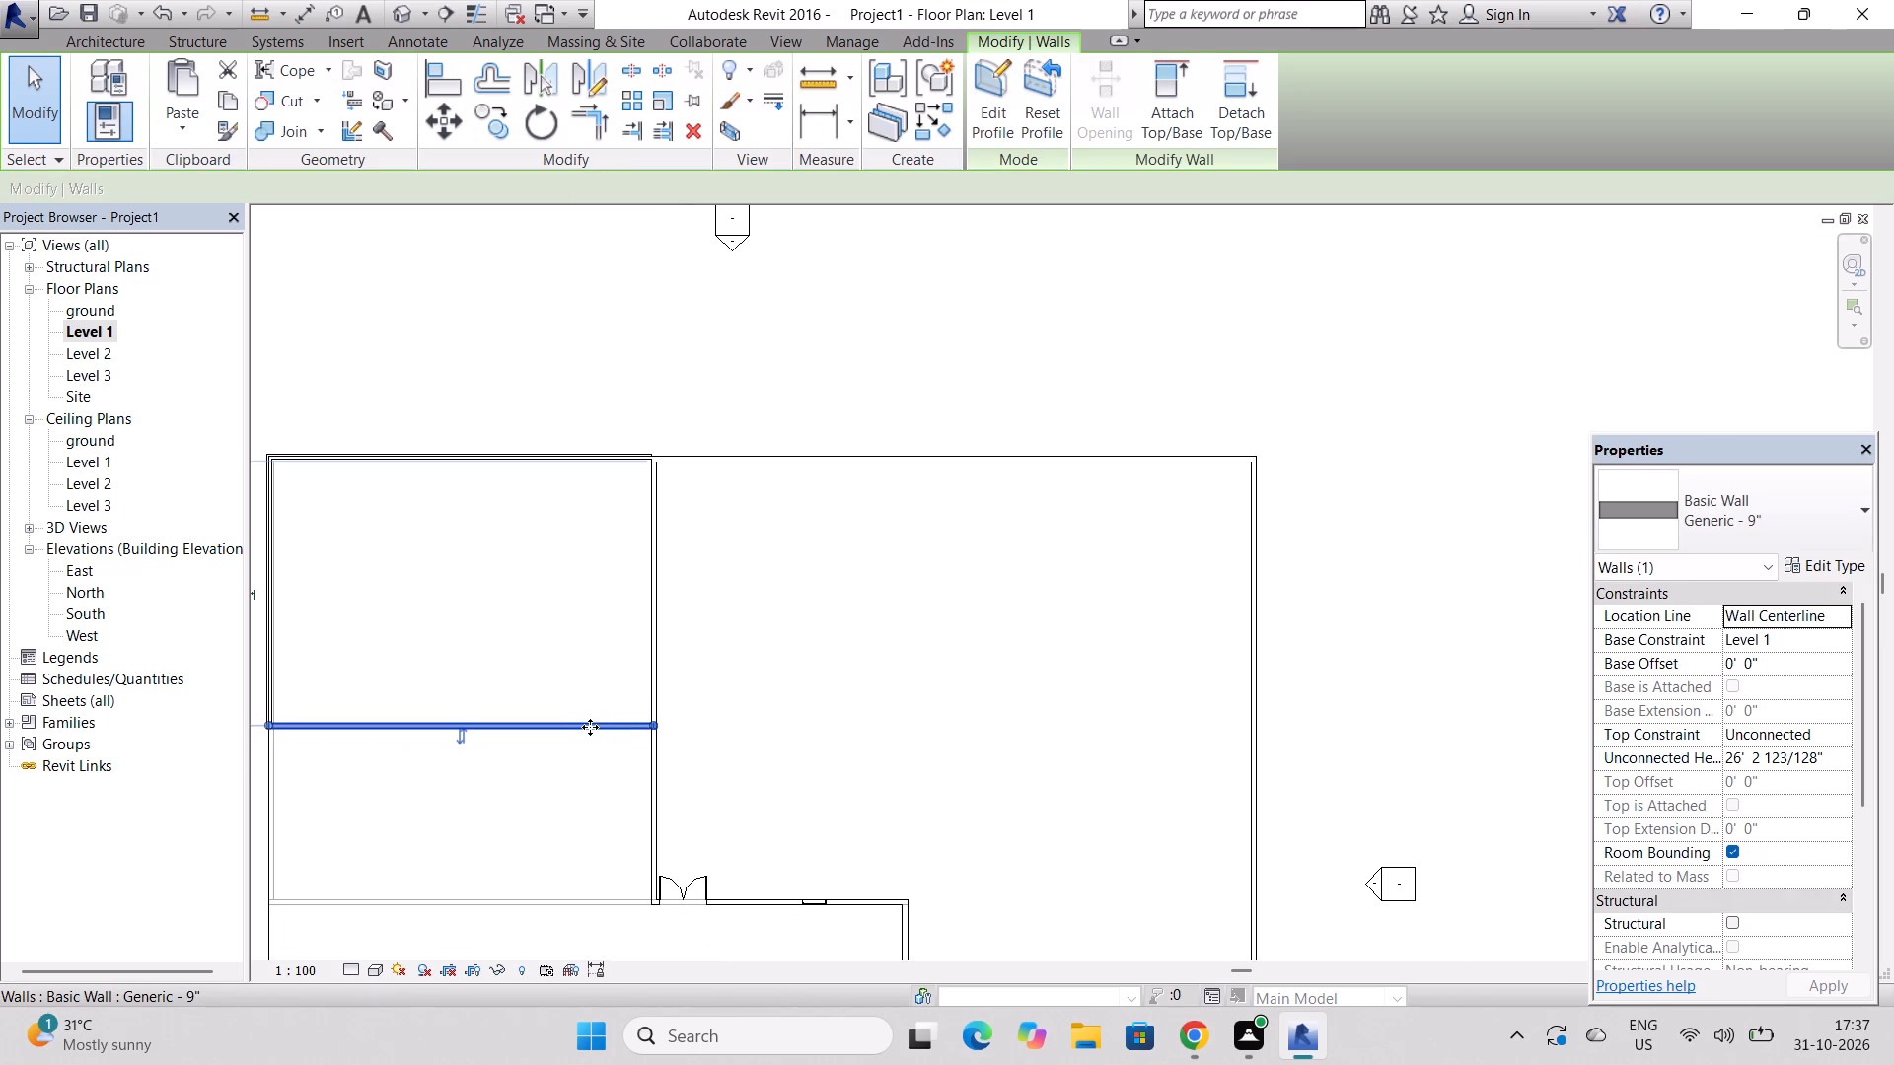
pyautogui.moveTo(590, 727); pyautogui.dragTo(594, 701)
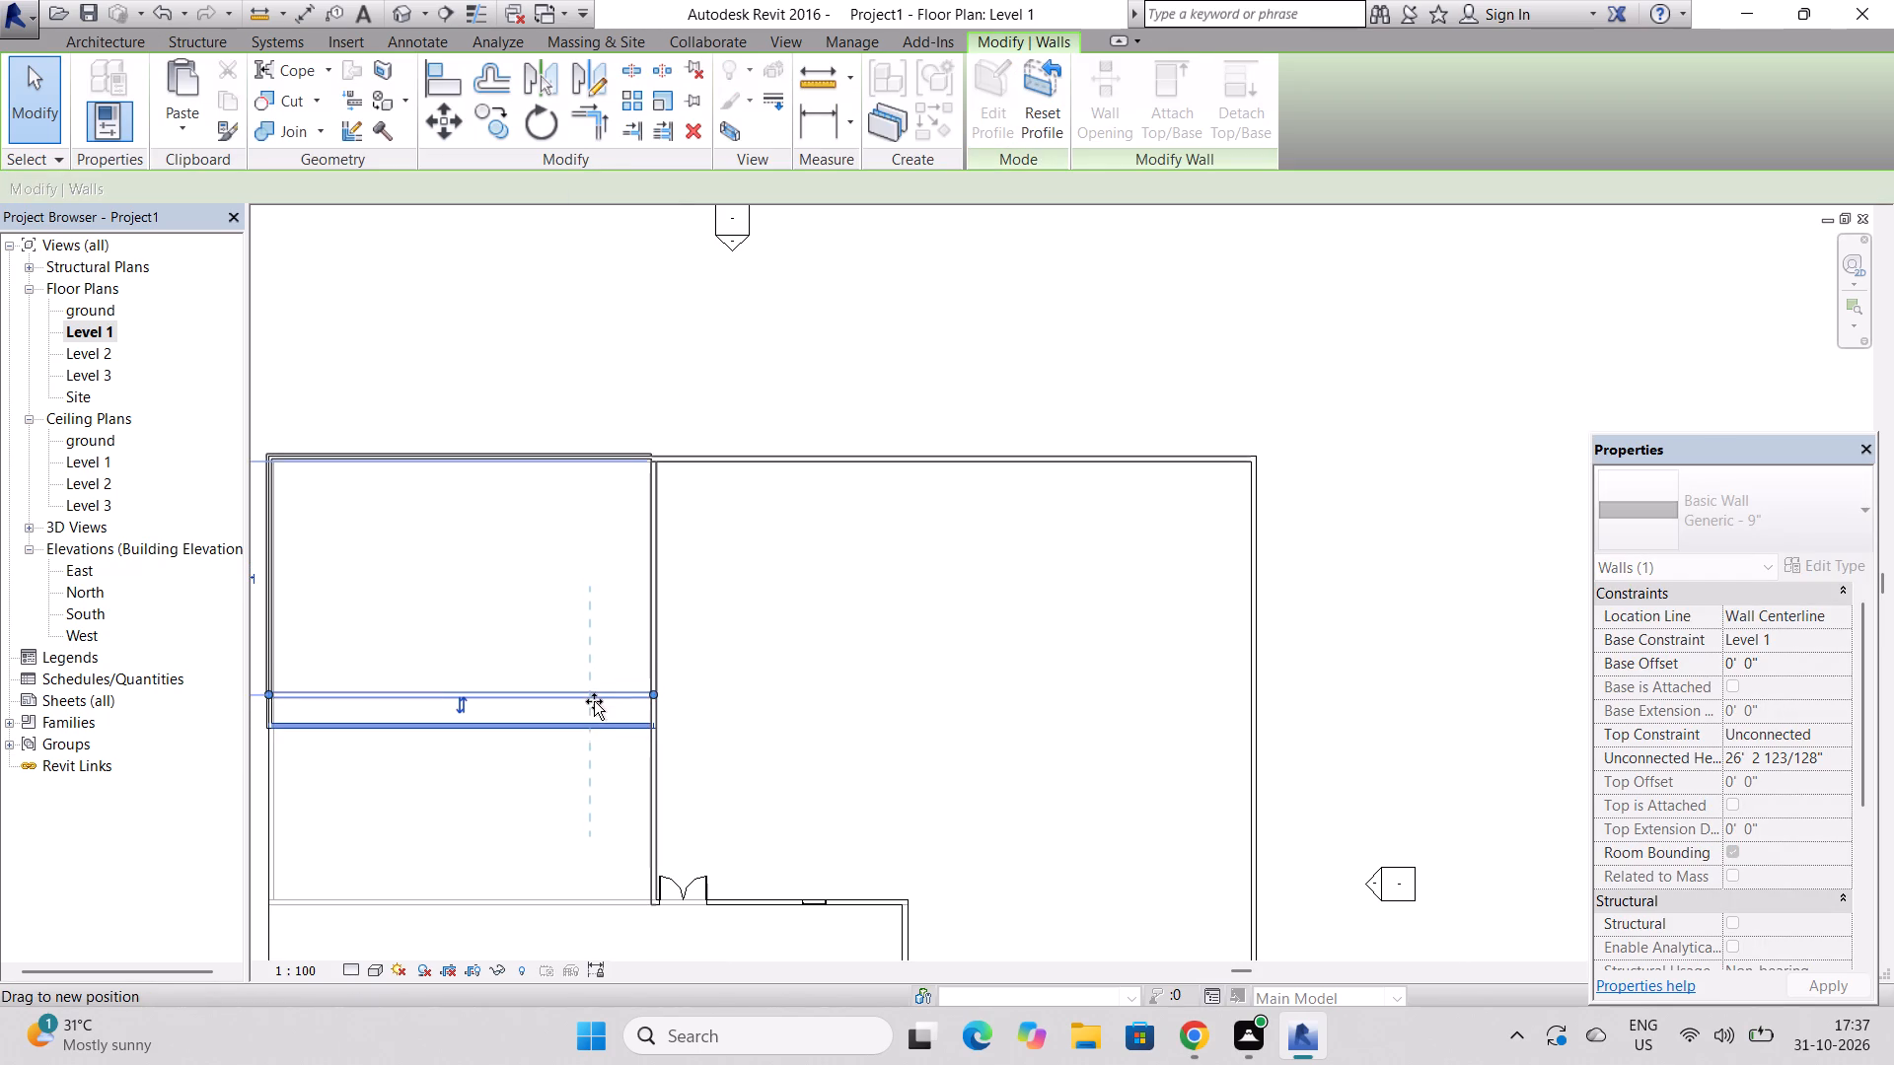
pyautogui.moveTo(594, 701); pyautogui.dragTo(594, 706)
pyautogui.click(594, 706)
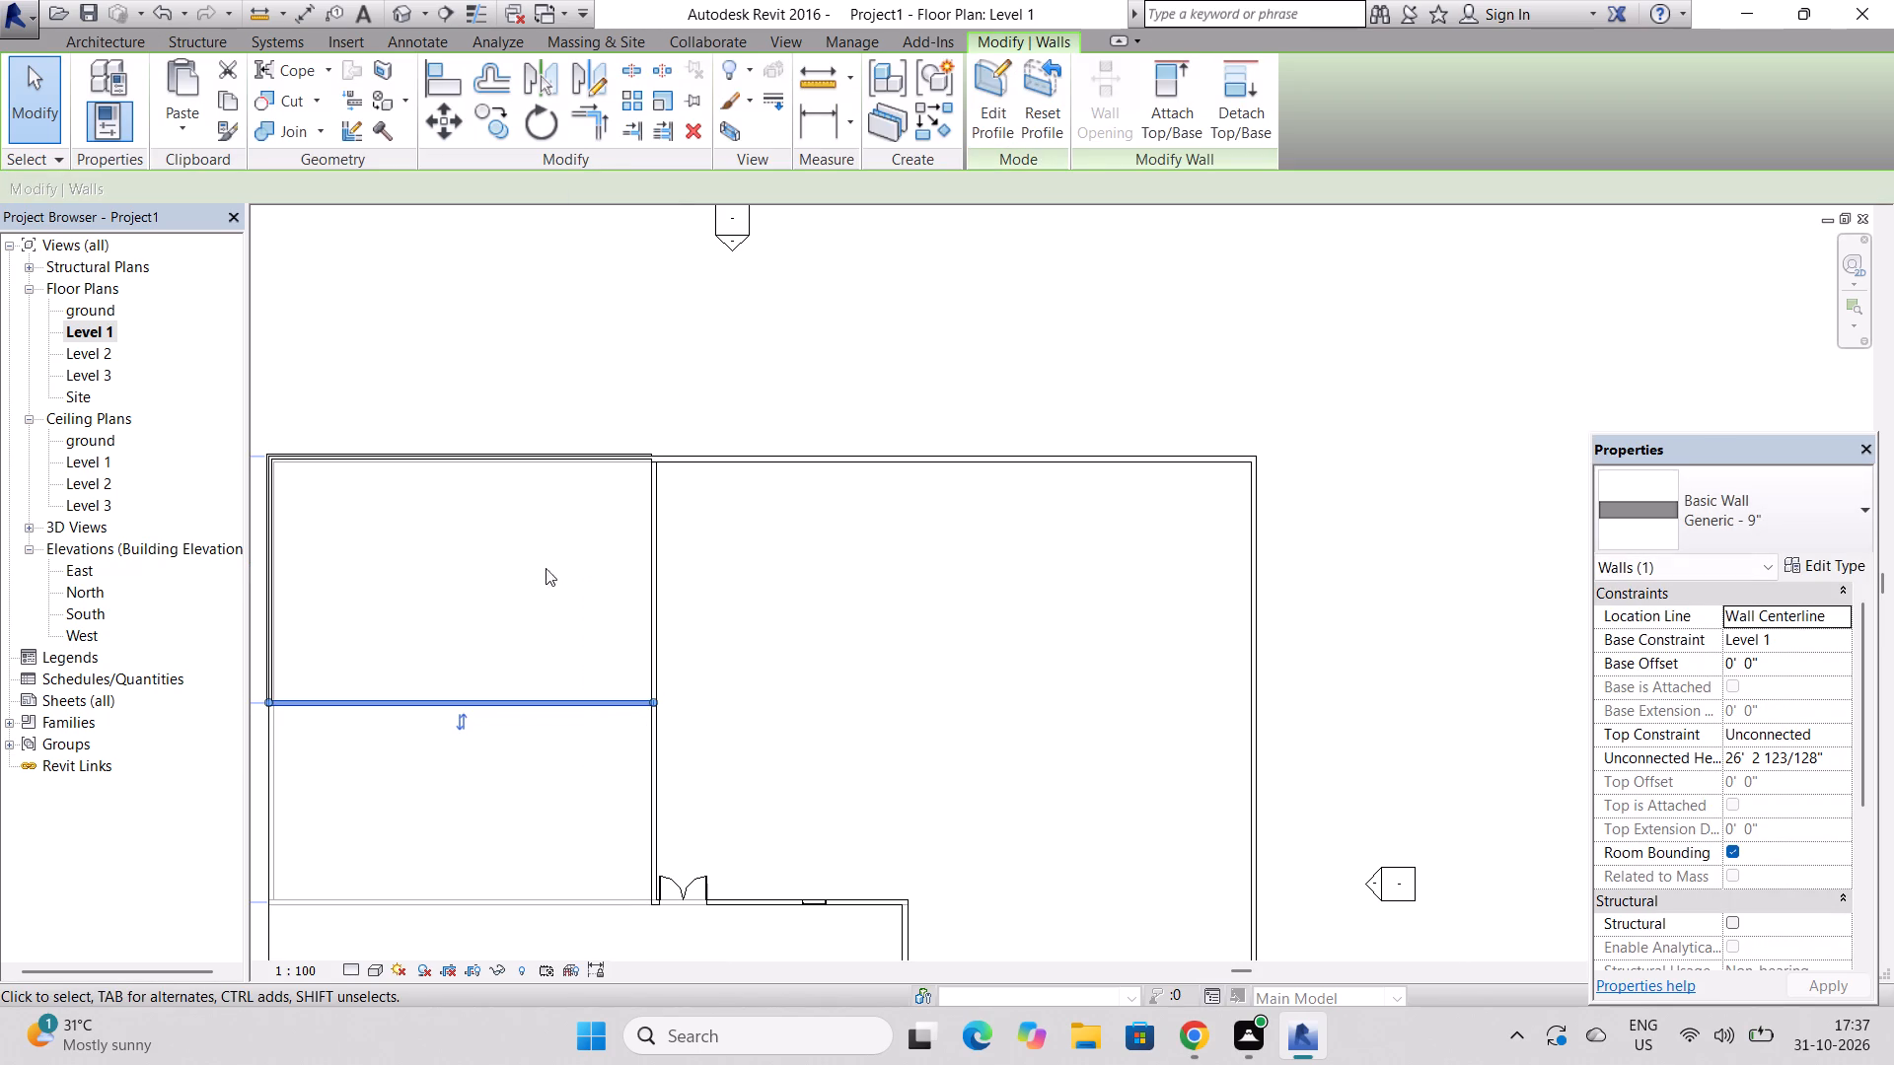
# Inspect in 3D where the moved wall meets the ceiling's divided opening, opening and closing the ceiling's boundary sketch without edits.
pyautogui.click(400, 13)
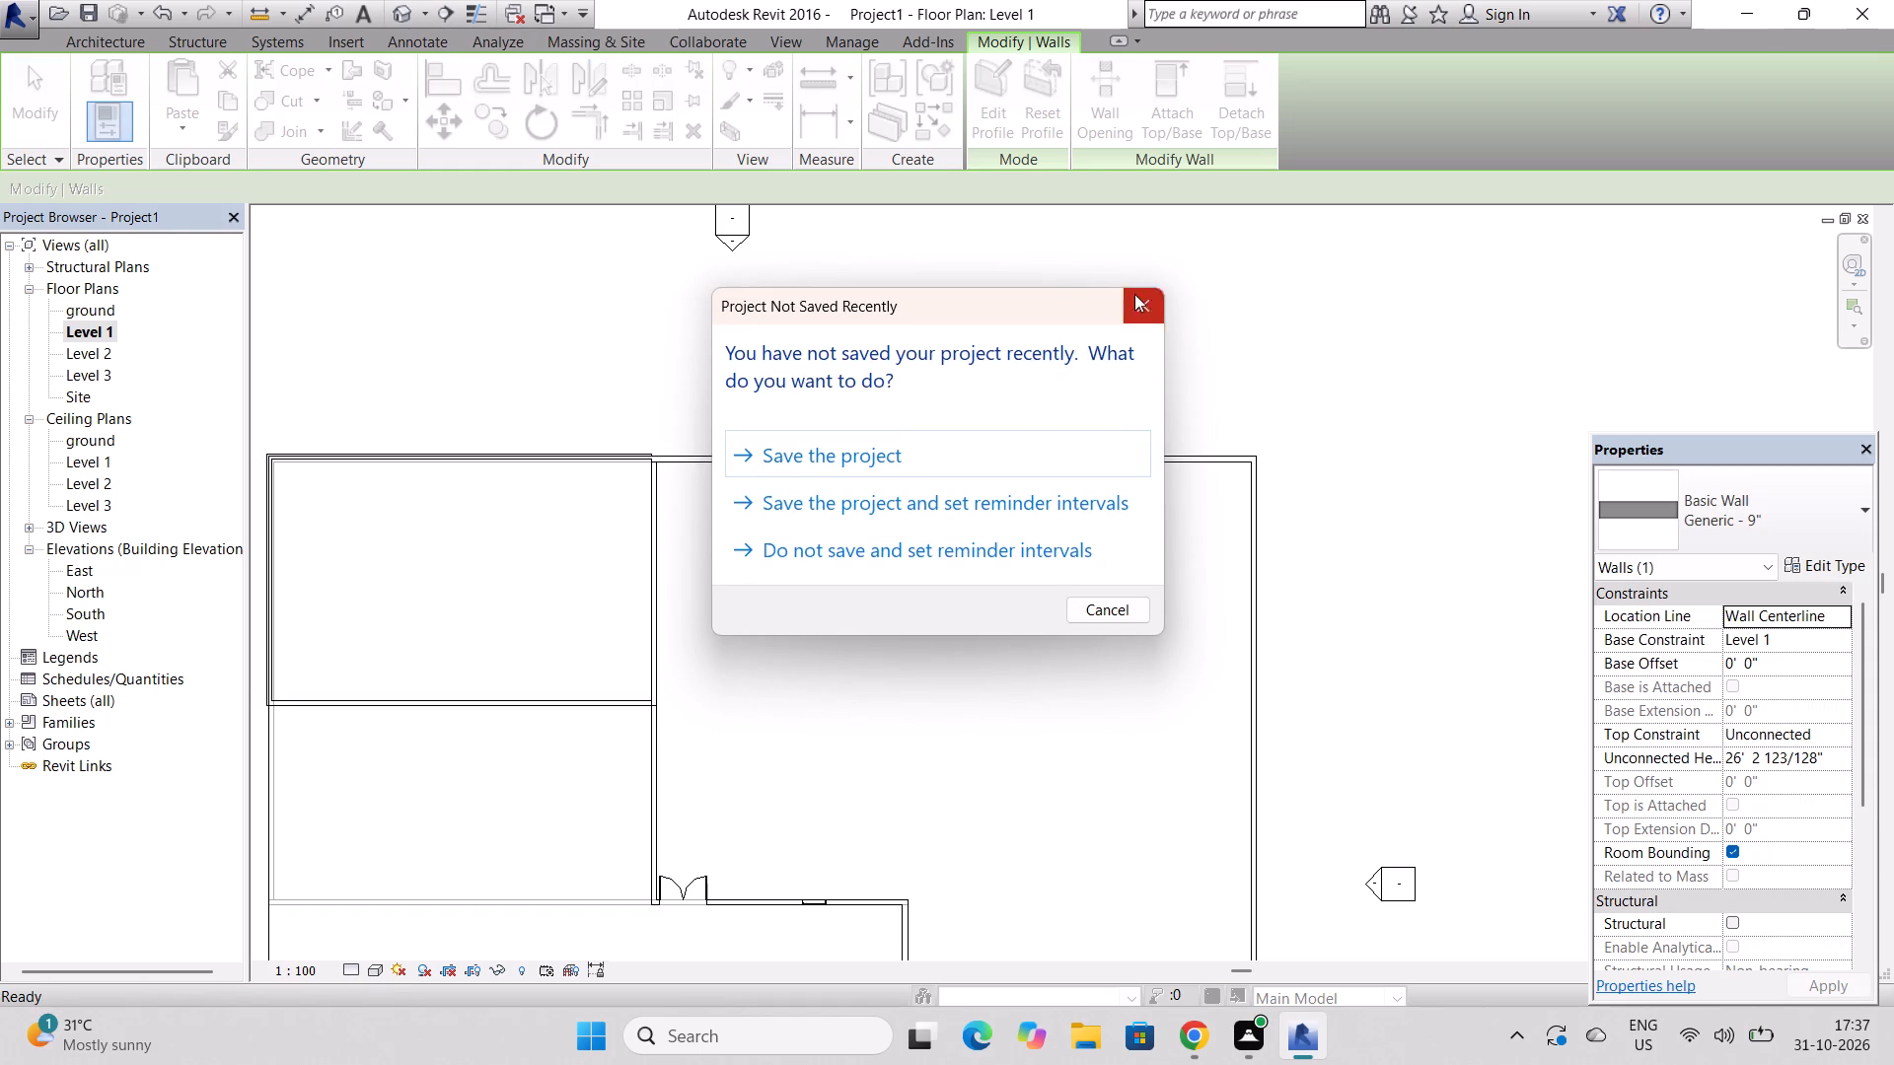
pyautogui.click(1147, 299)
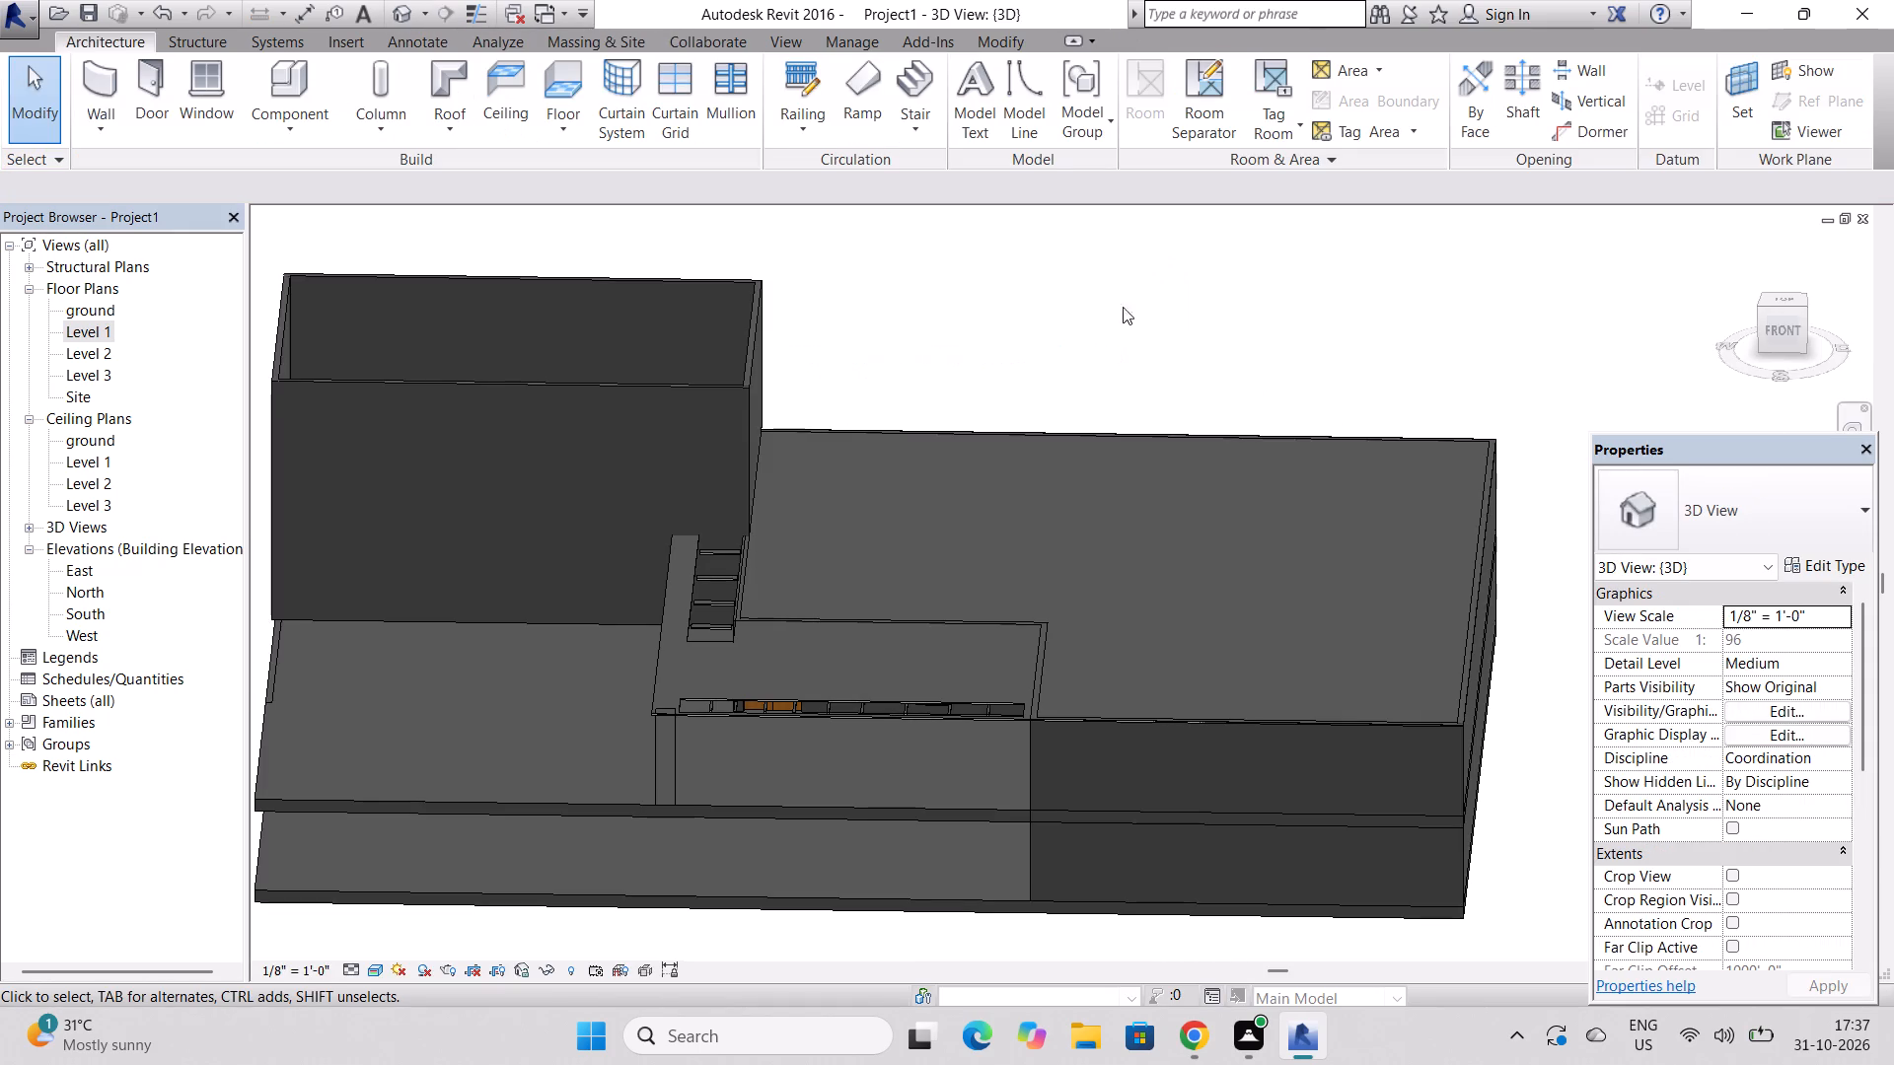
pyautogui.scroll(9, 754, 569)
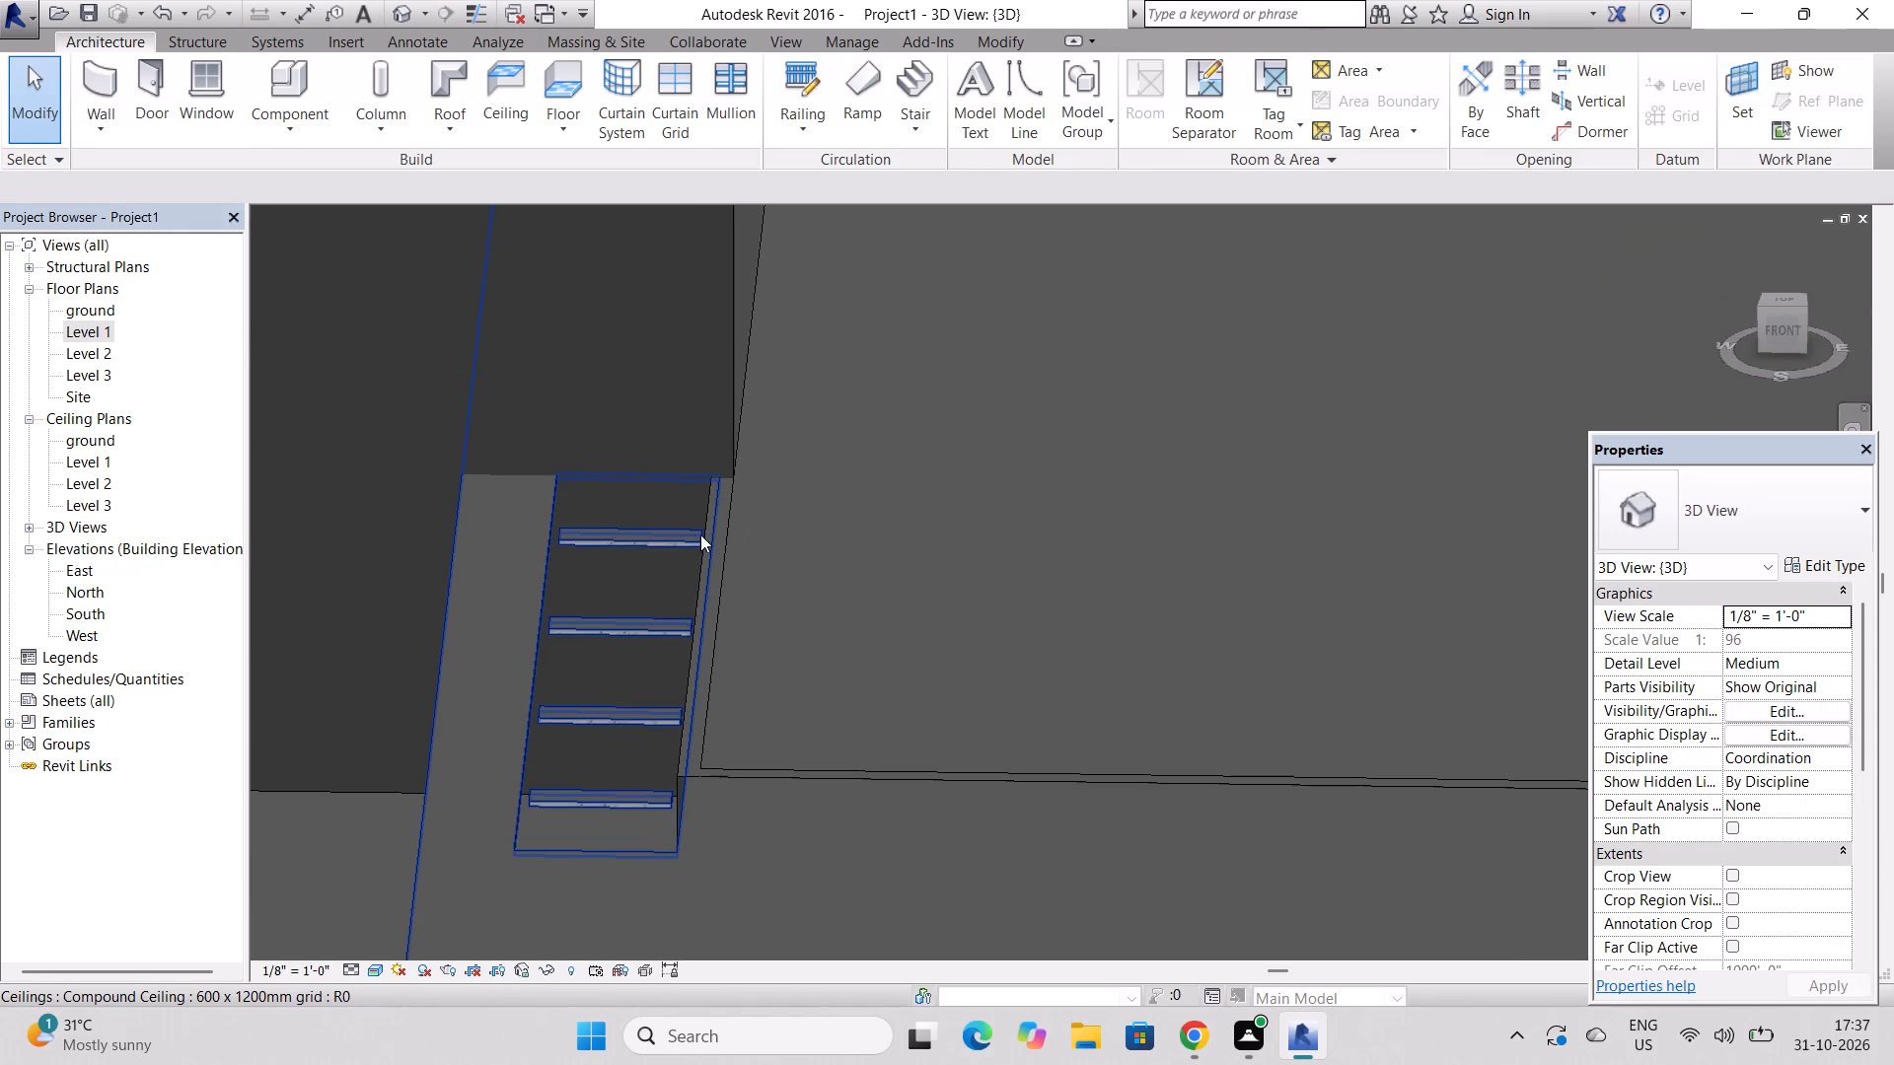
pyautogui.click(688, 534)
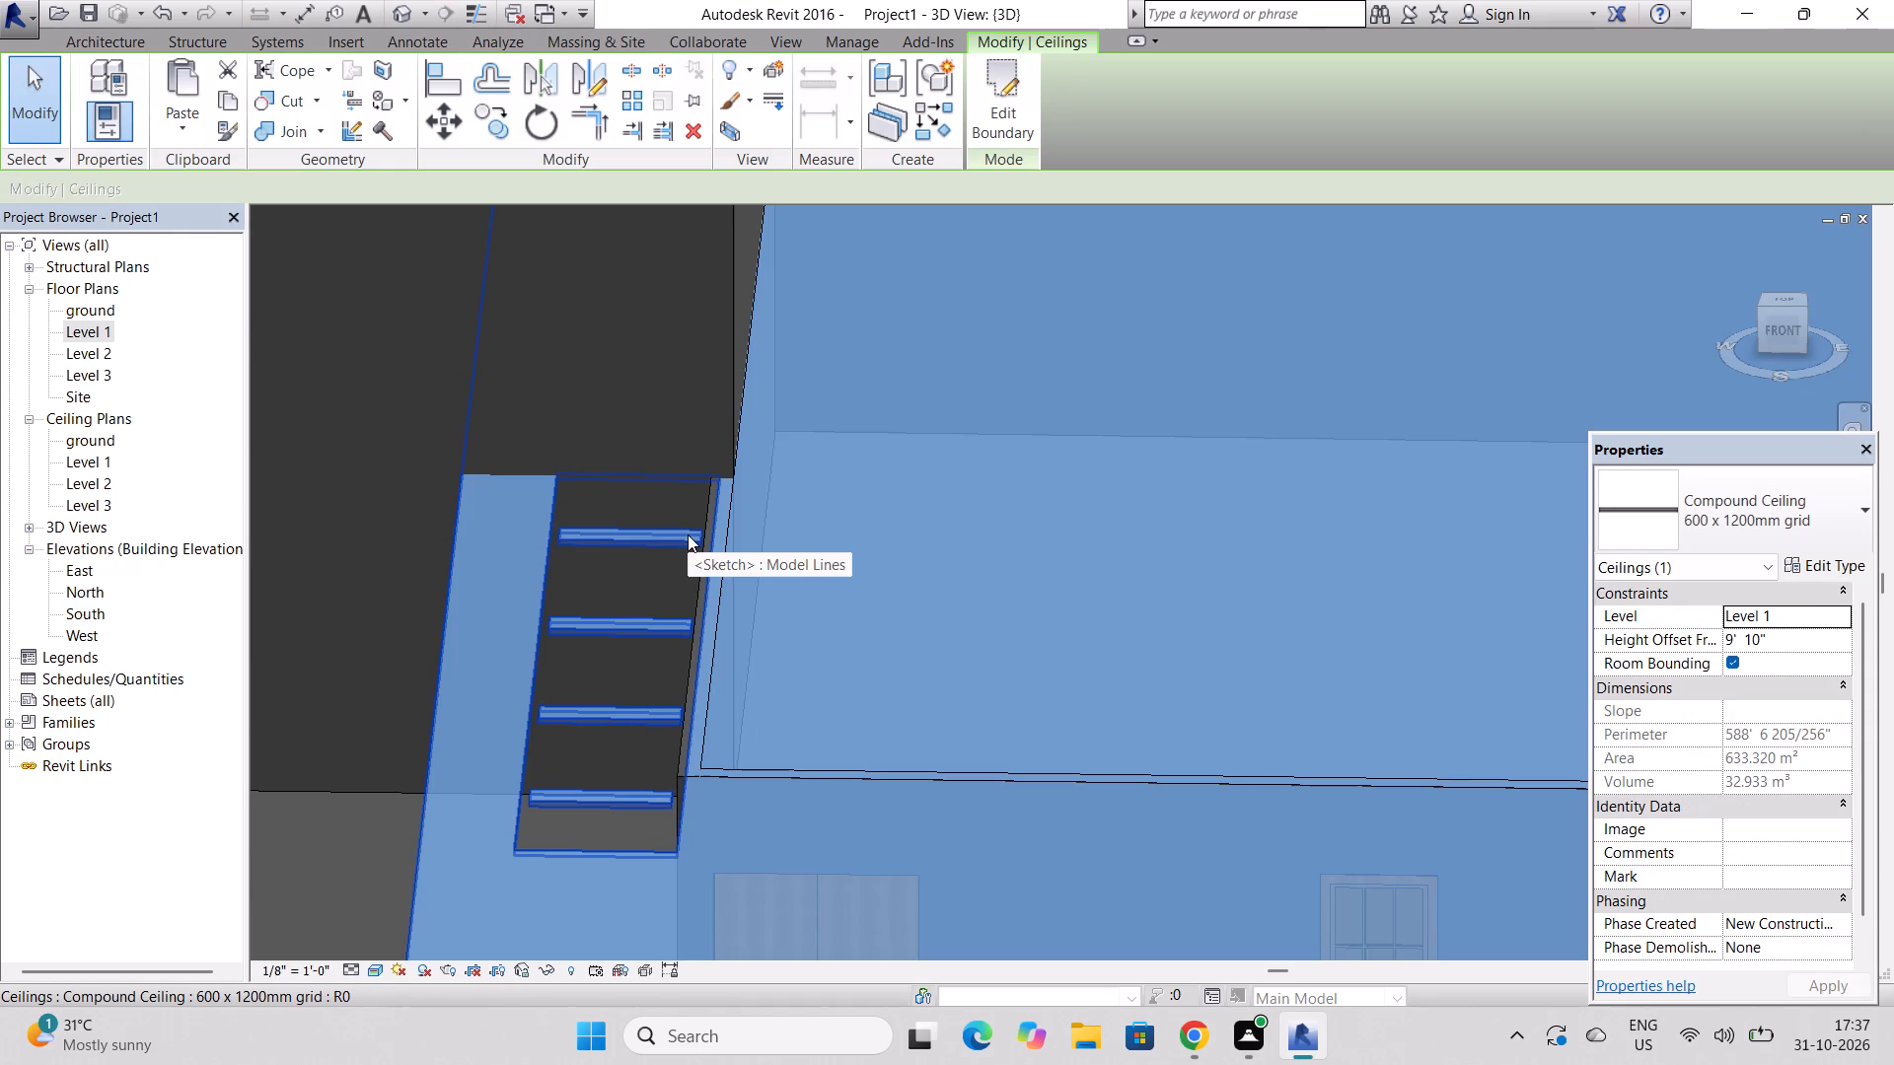
pyautogui.scroll(-6, 688, 534)
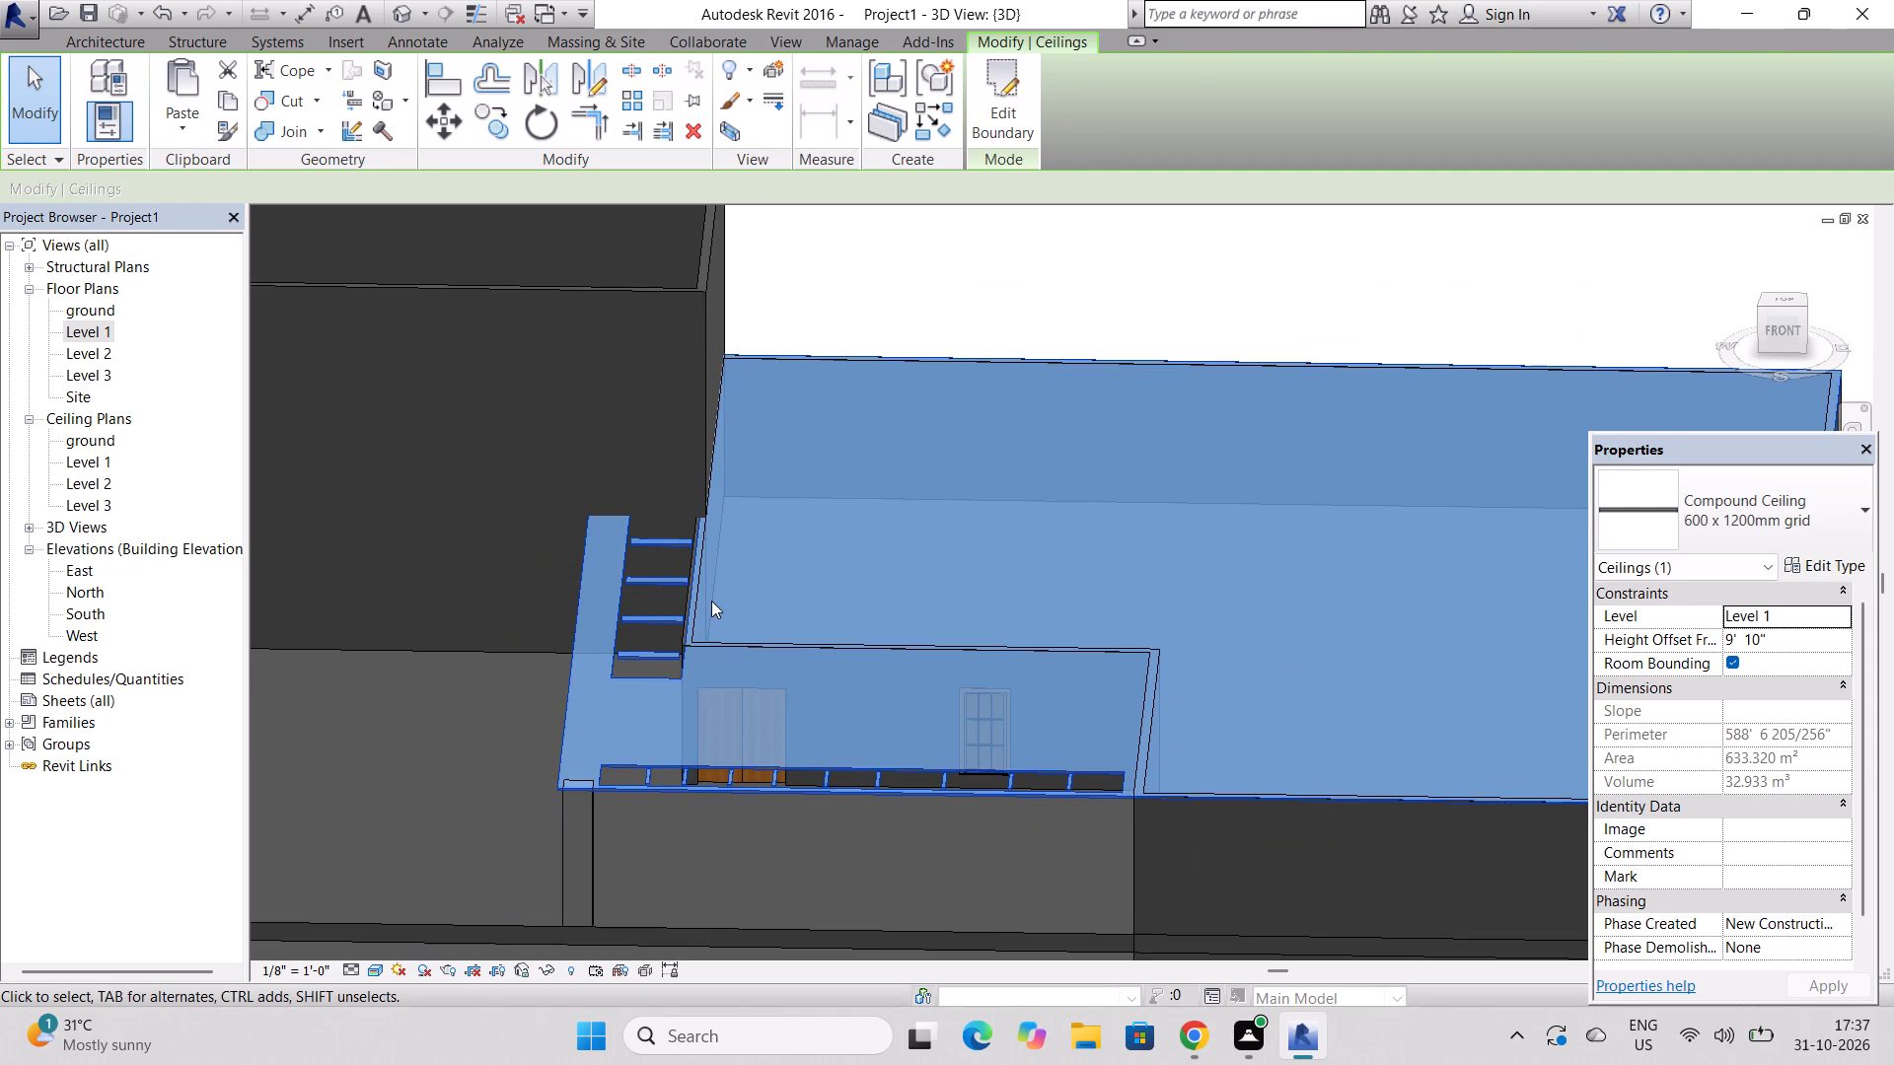
pyautogui.doubleClick(711, 601)
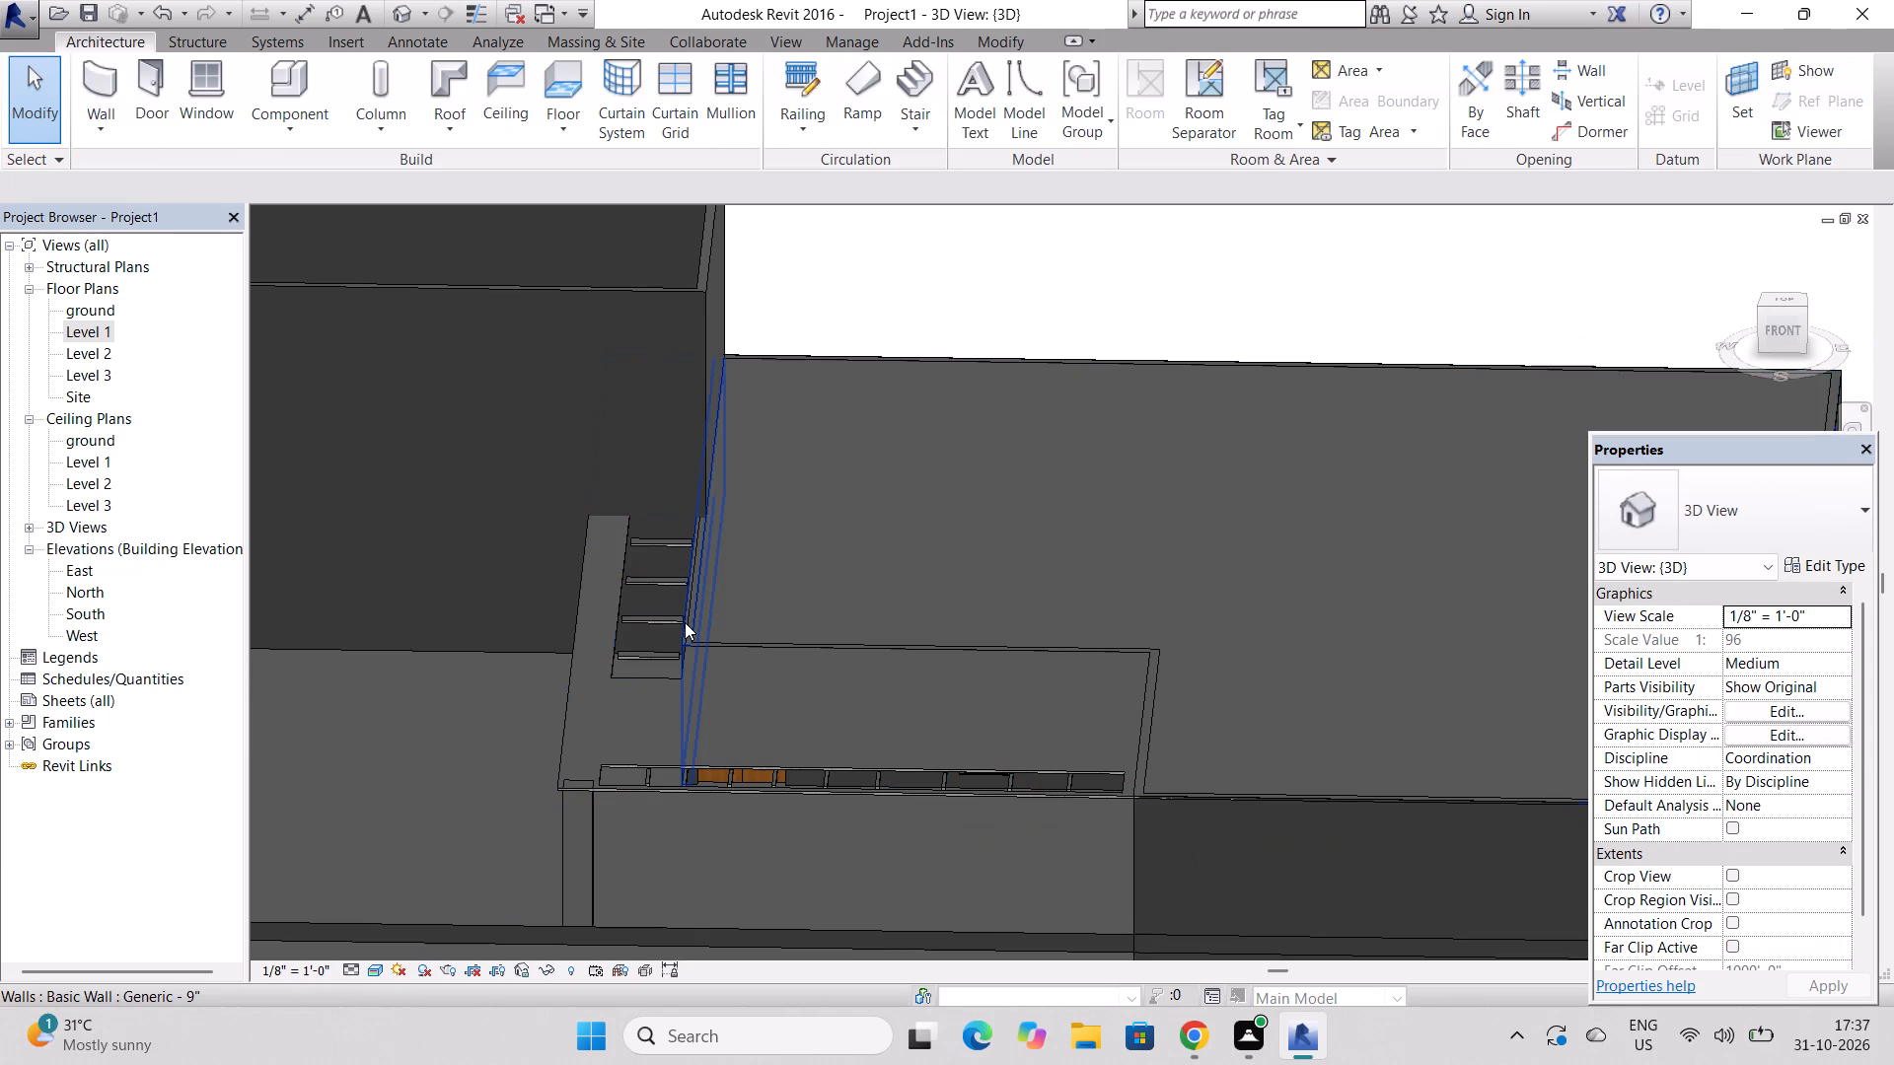
pyautogui.doubleClick(648, 626)
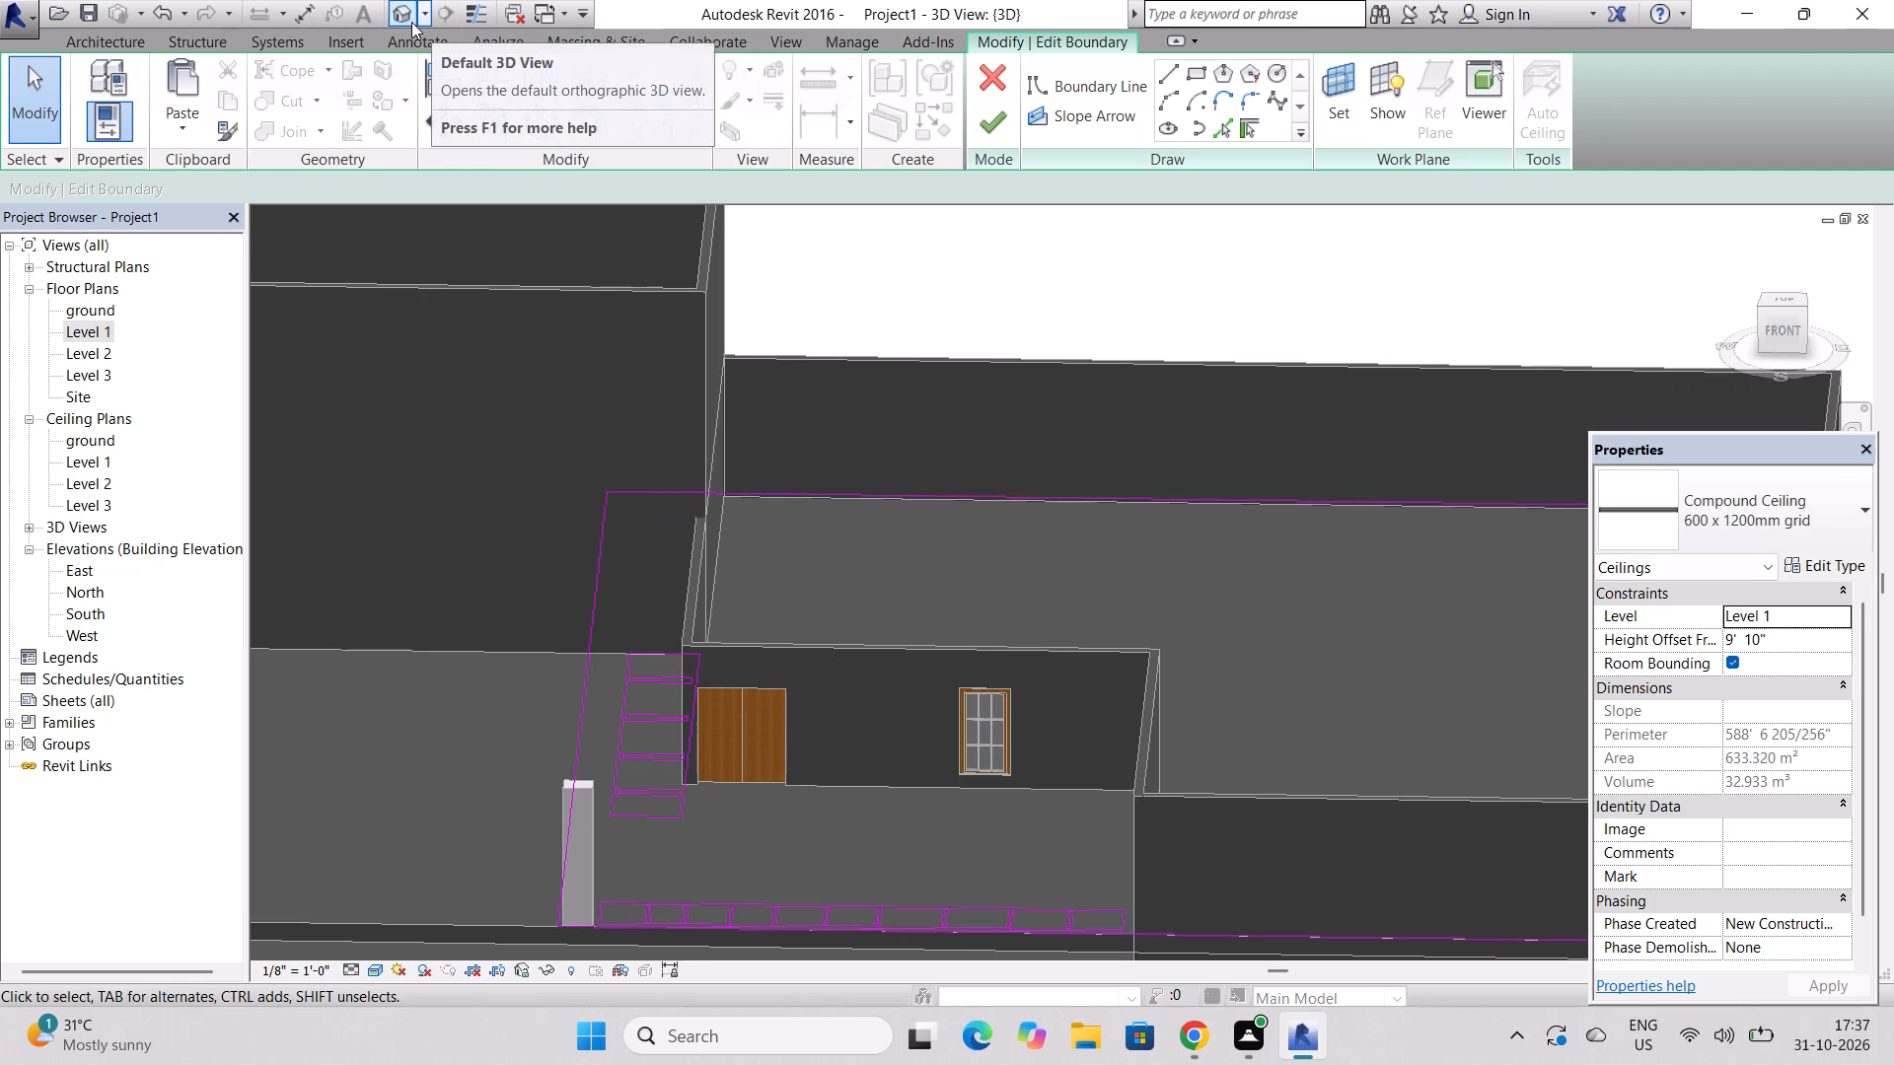
pyautogui.click(1004, 108)
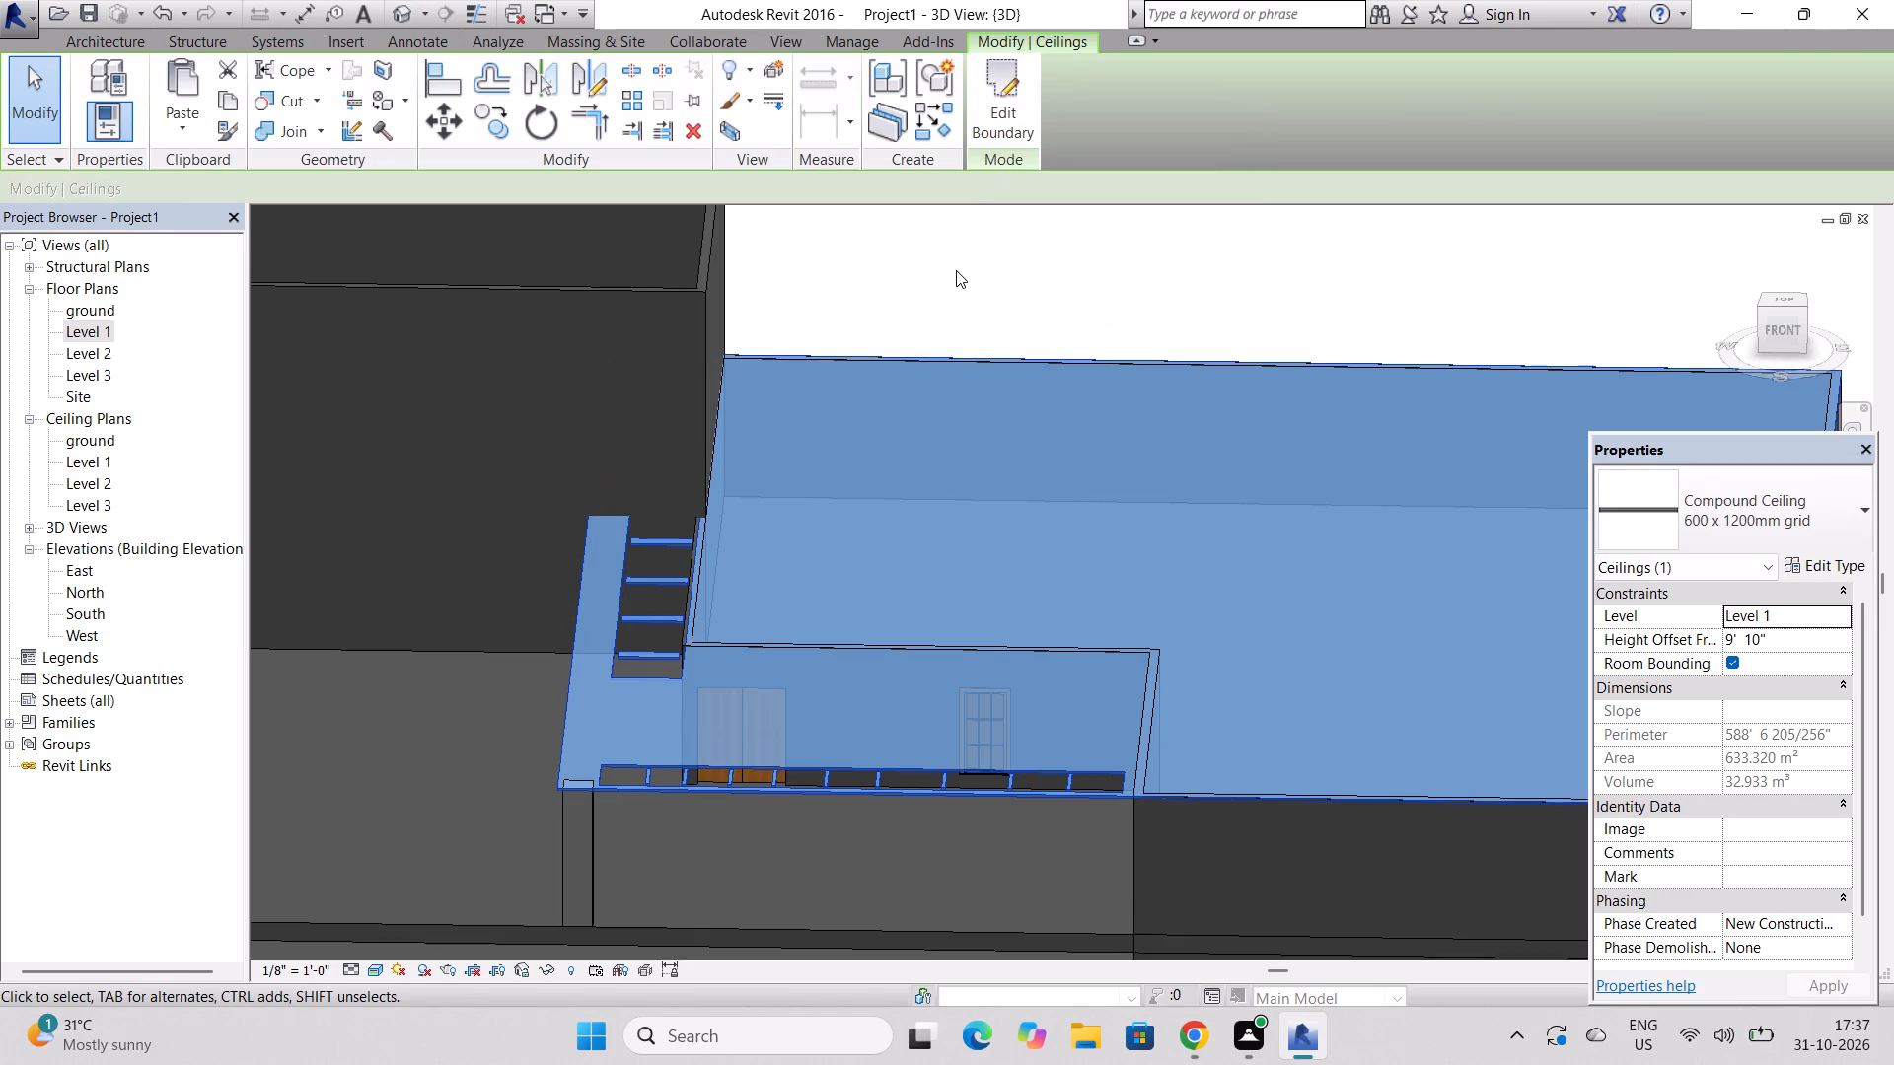
pyautogui.press('Escape')
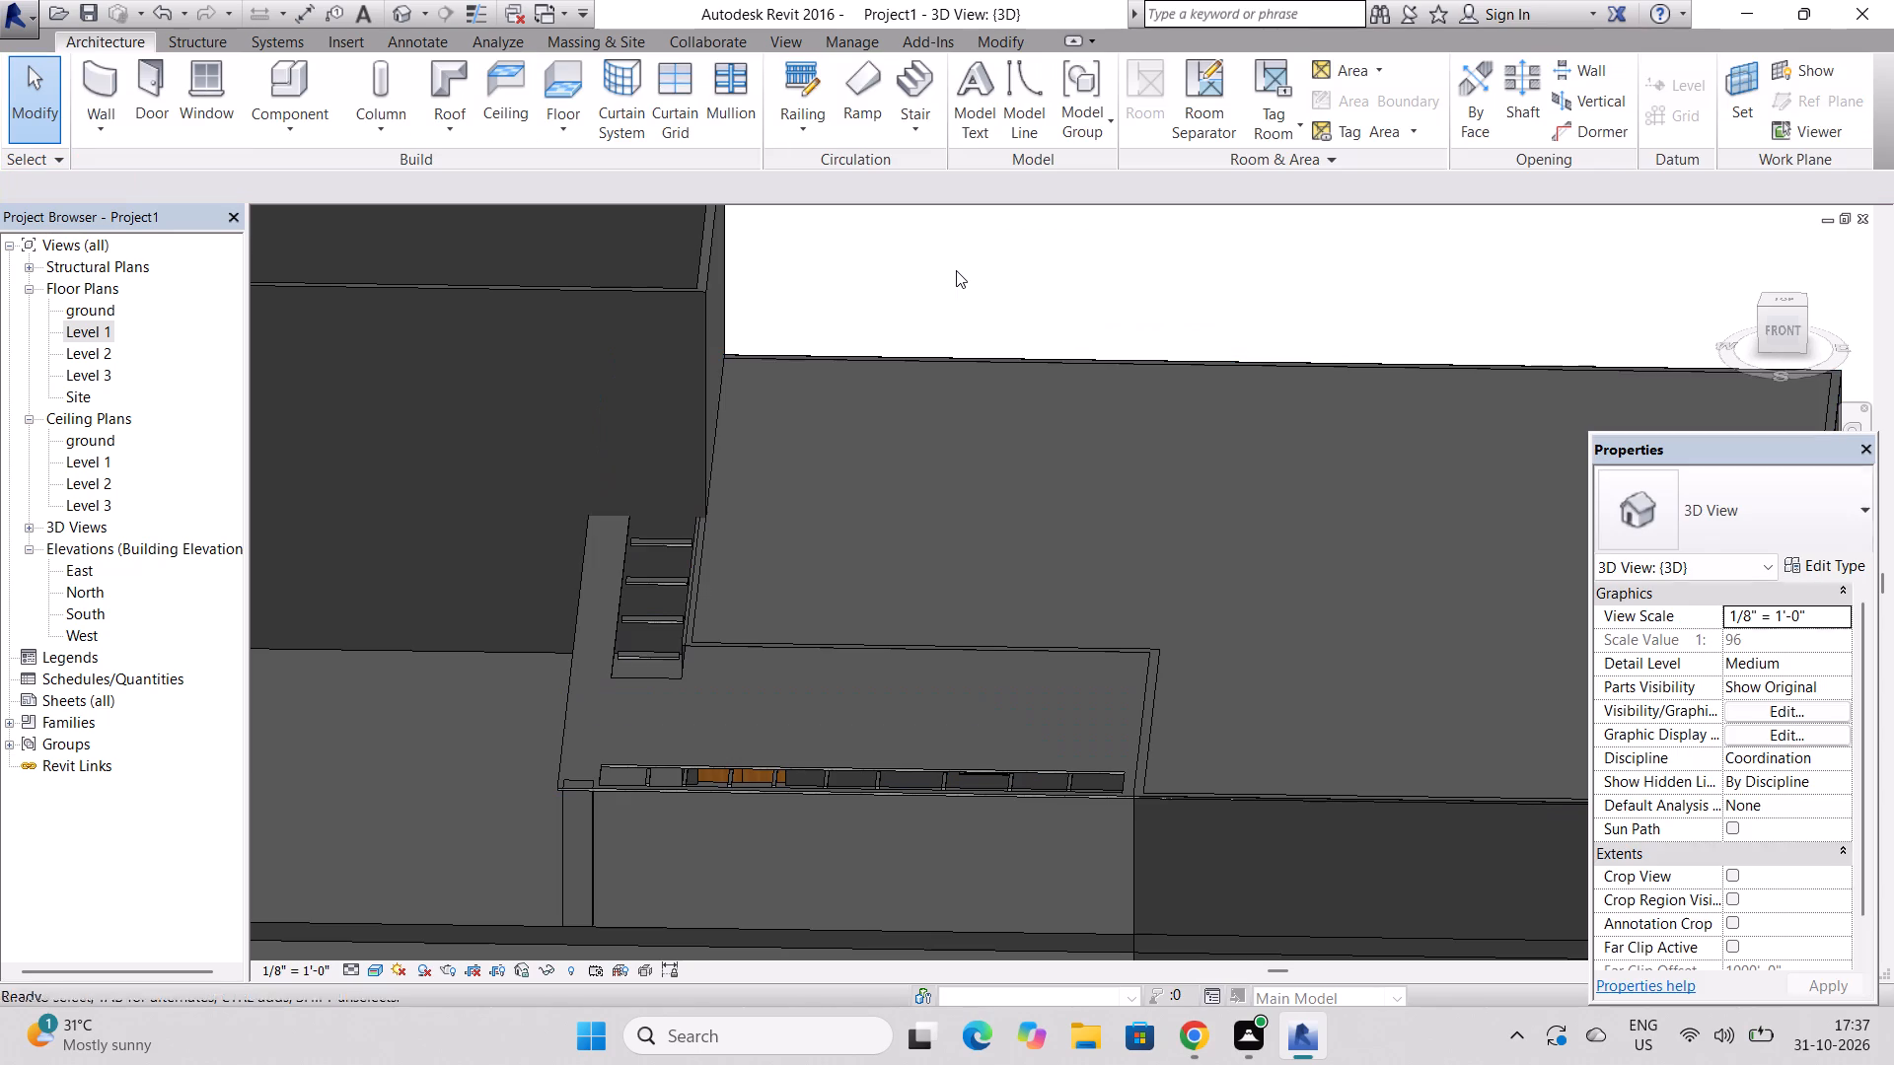
pyautogui.press('Escape')
# Review the rectangle's south wall in the South elevation, and move it slightly farther north in the Level 1 floor plan.
pyautogui.click(655, 292)
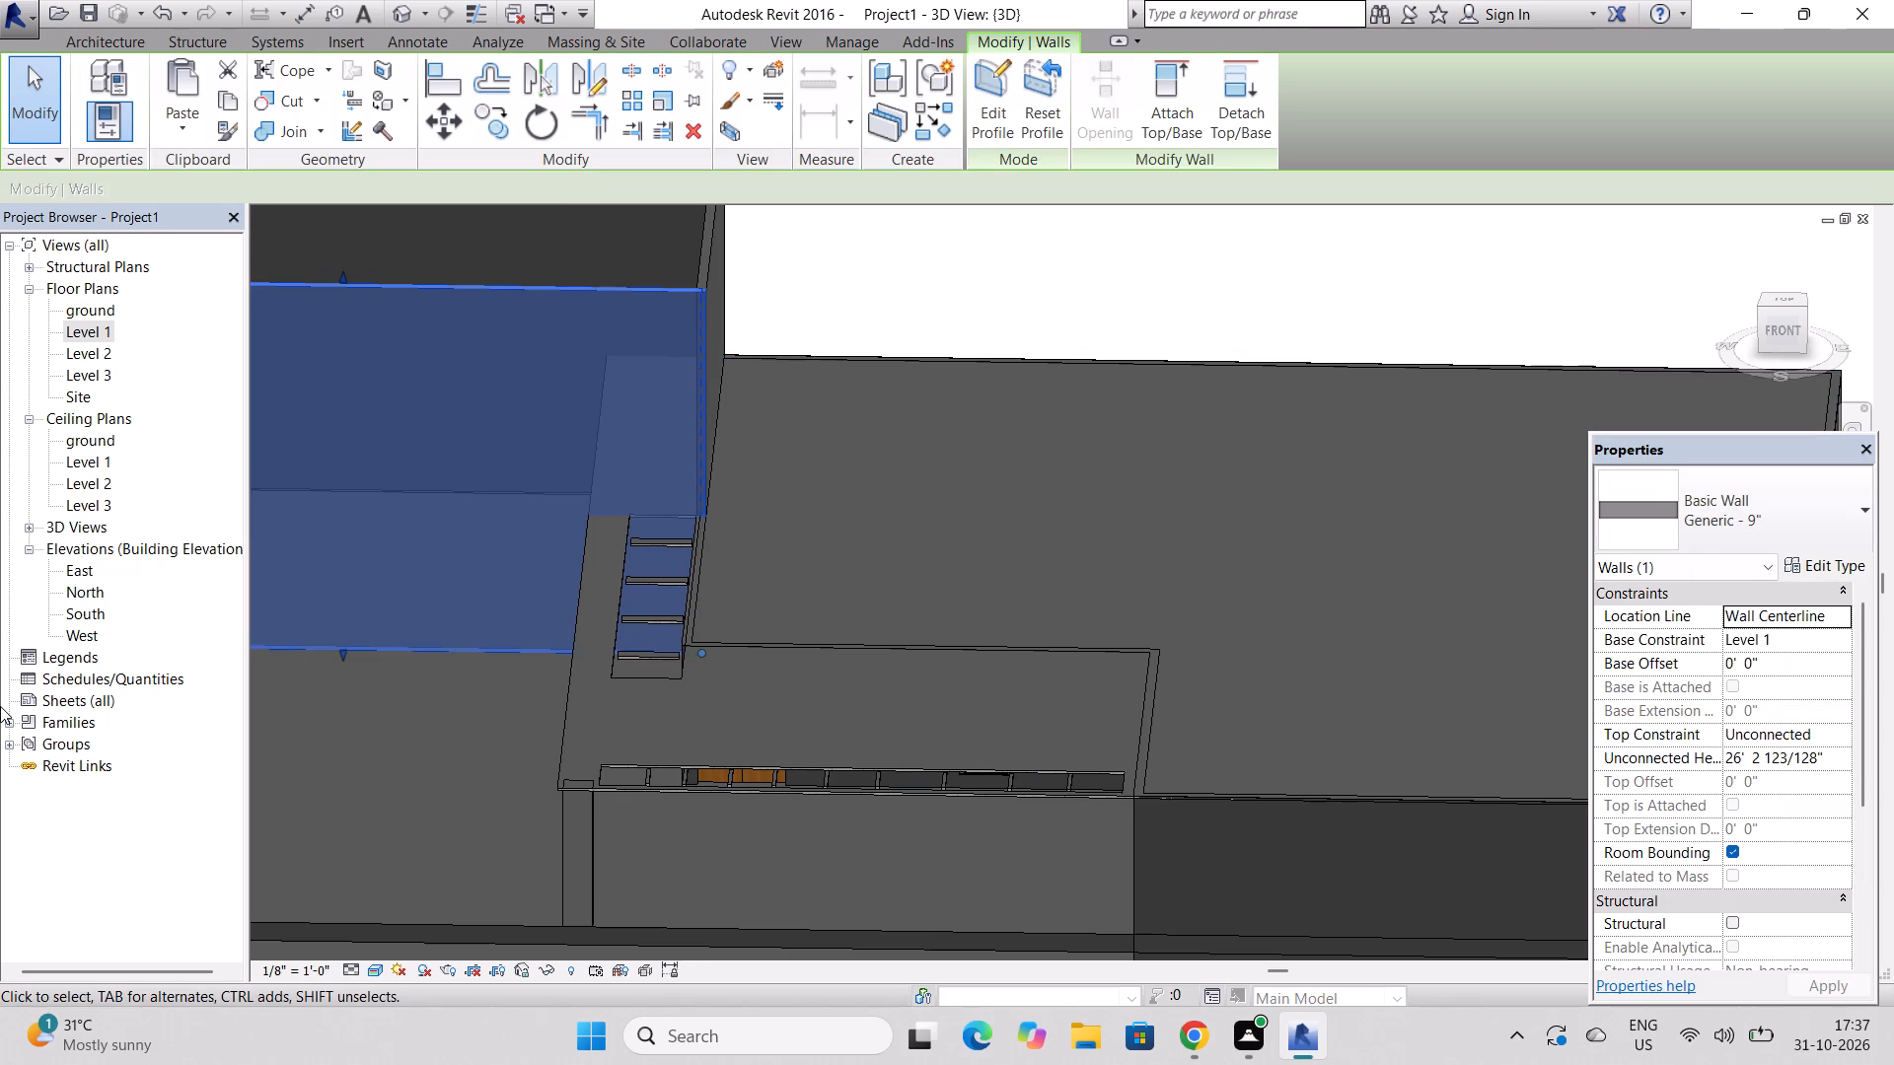
pyautogui.doubleClick(85, 605)
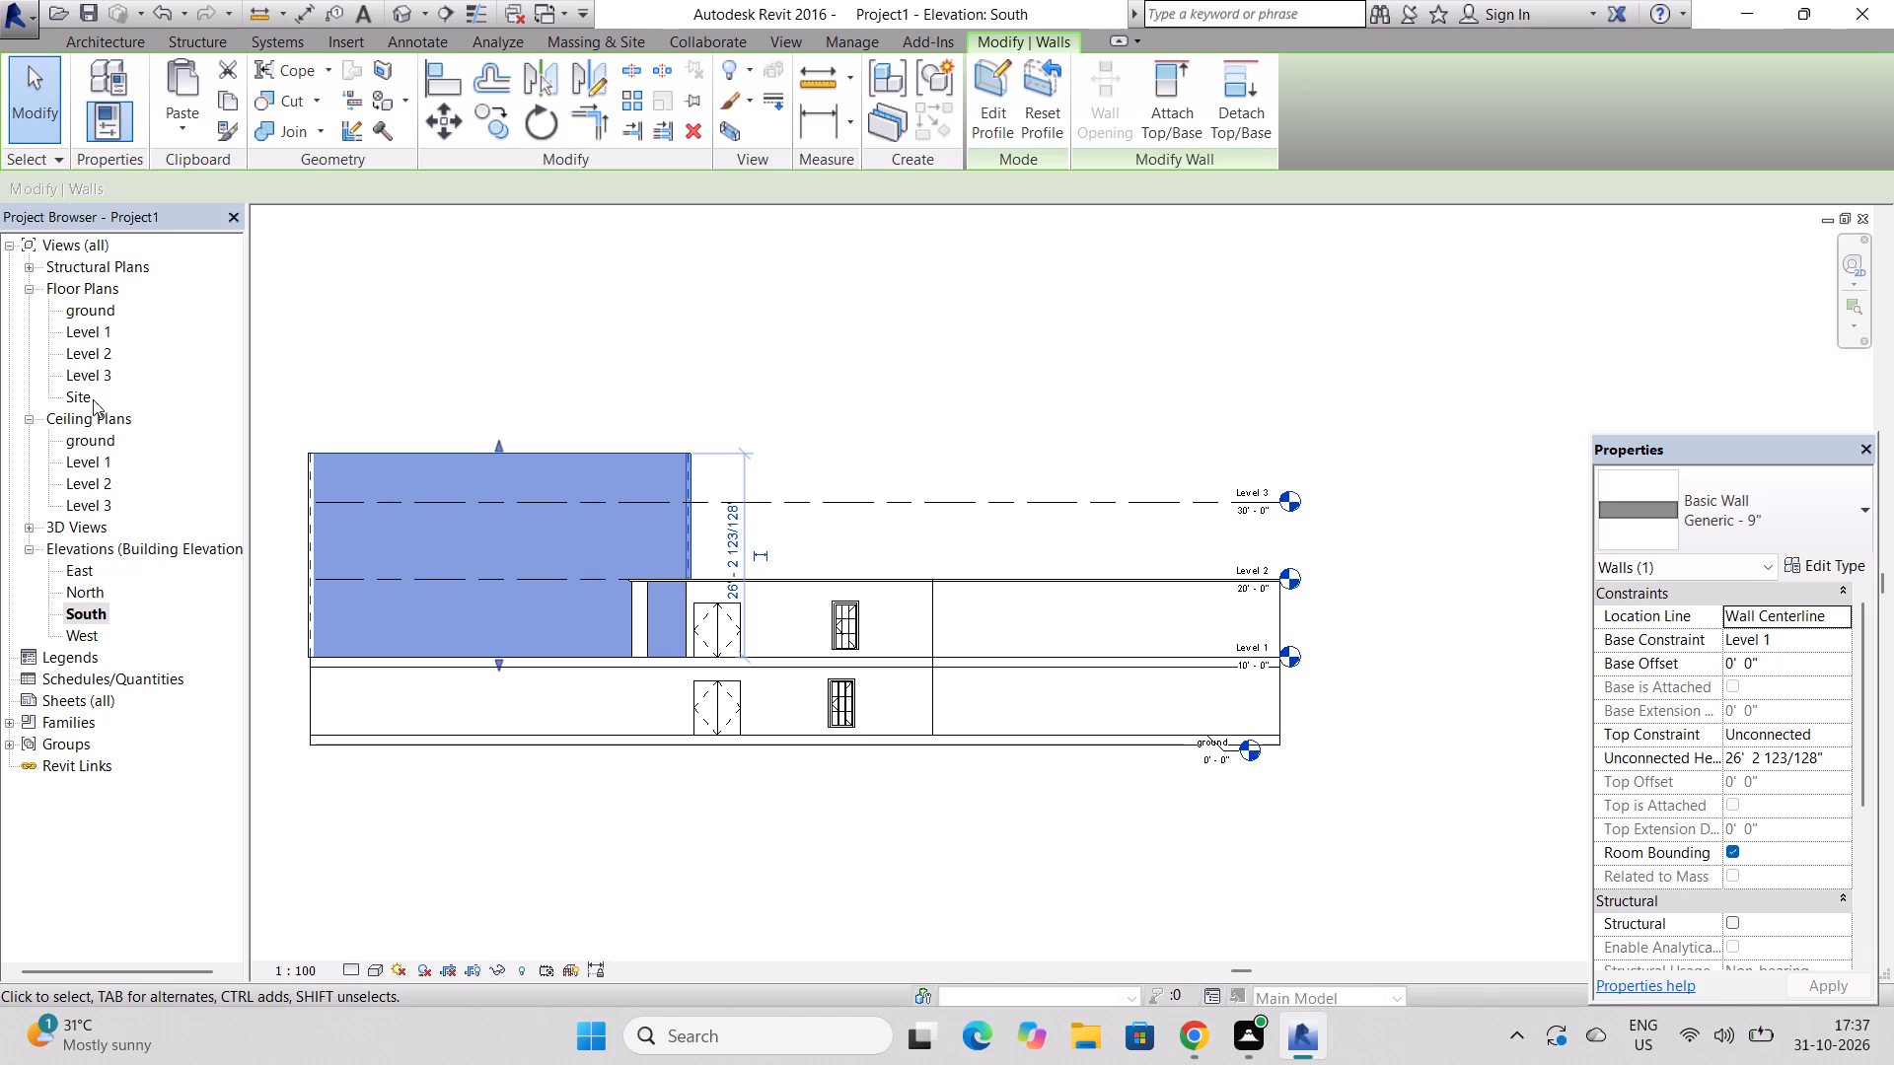
pyautogui.doubleClick(90, 326)
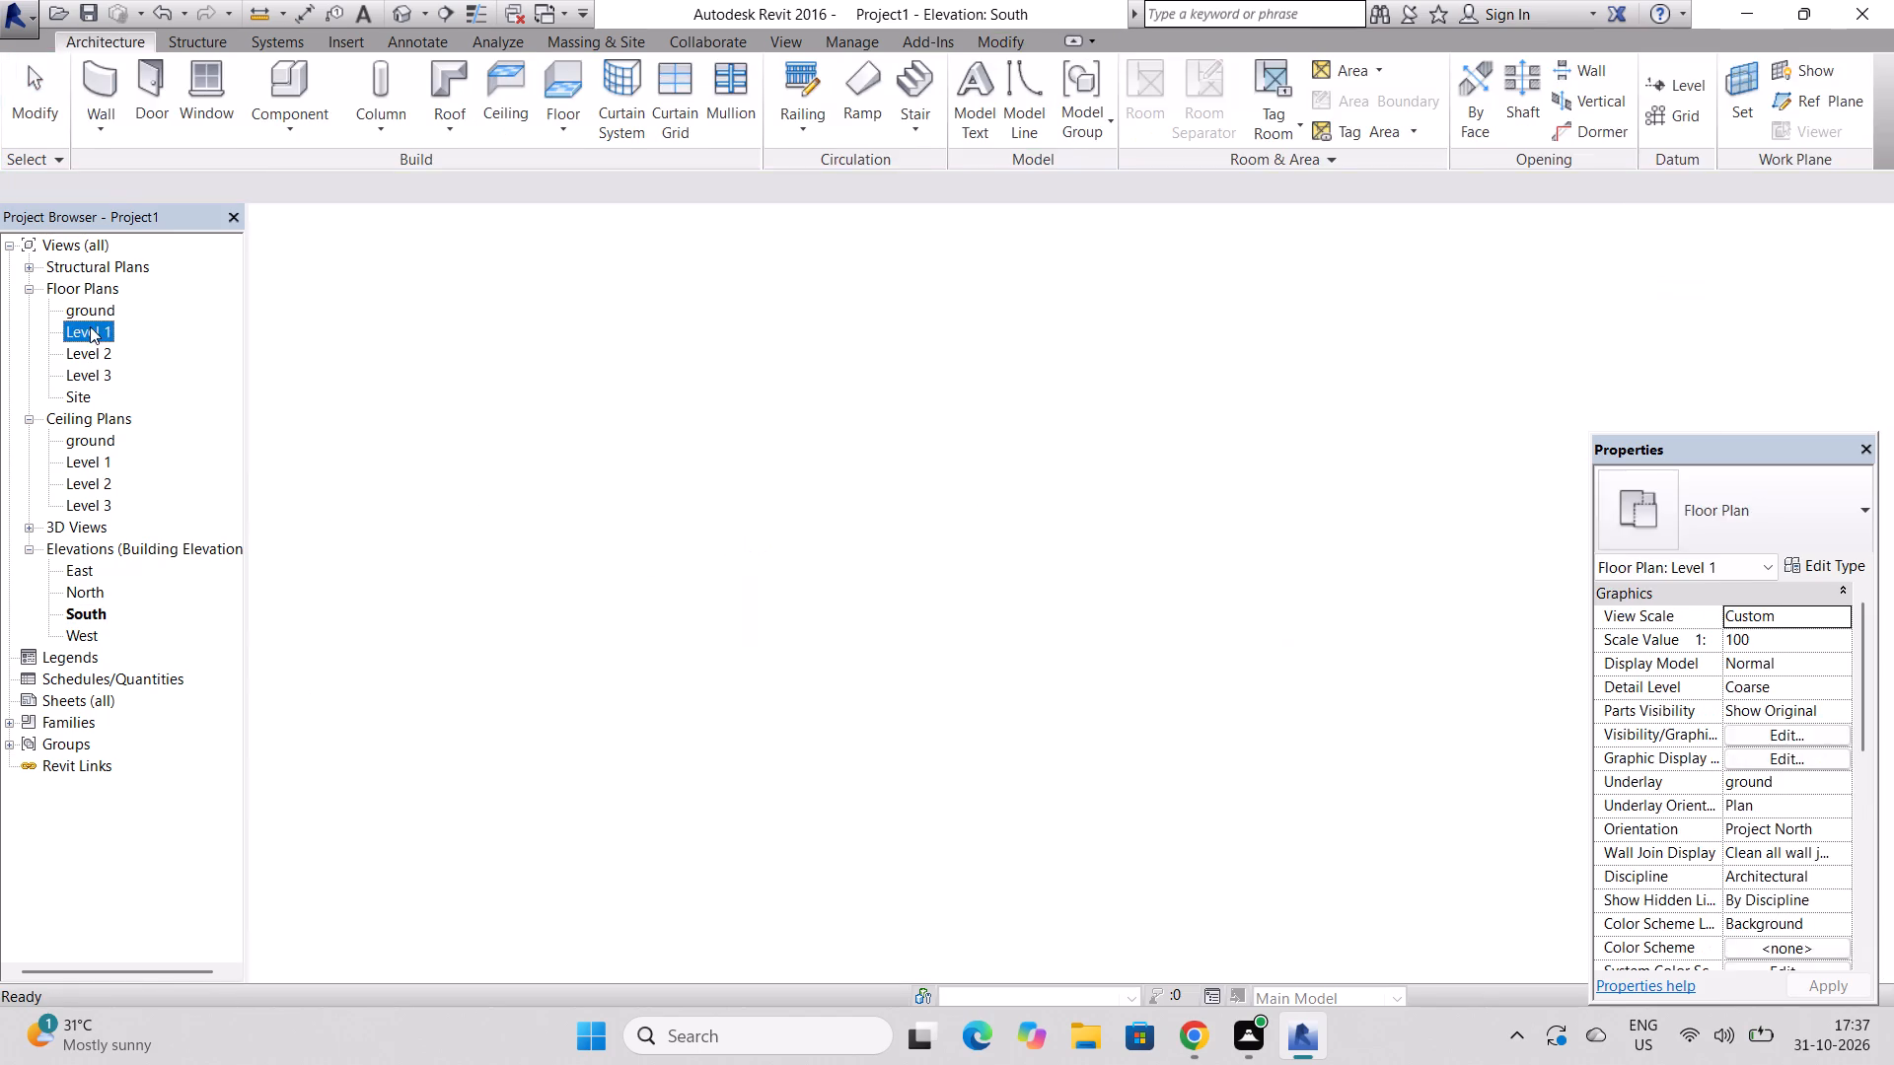
pyautogui.scroll(3, 573, 699)
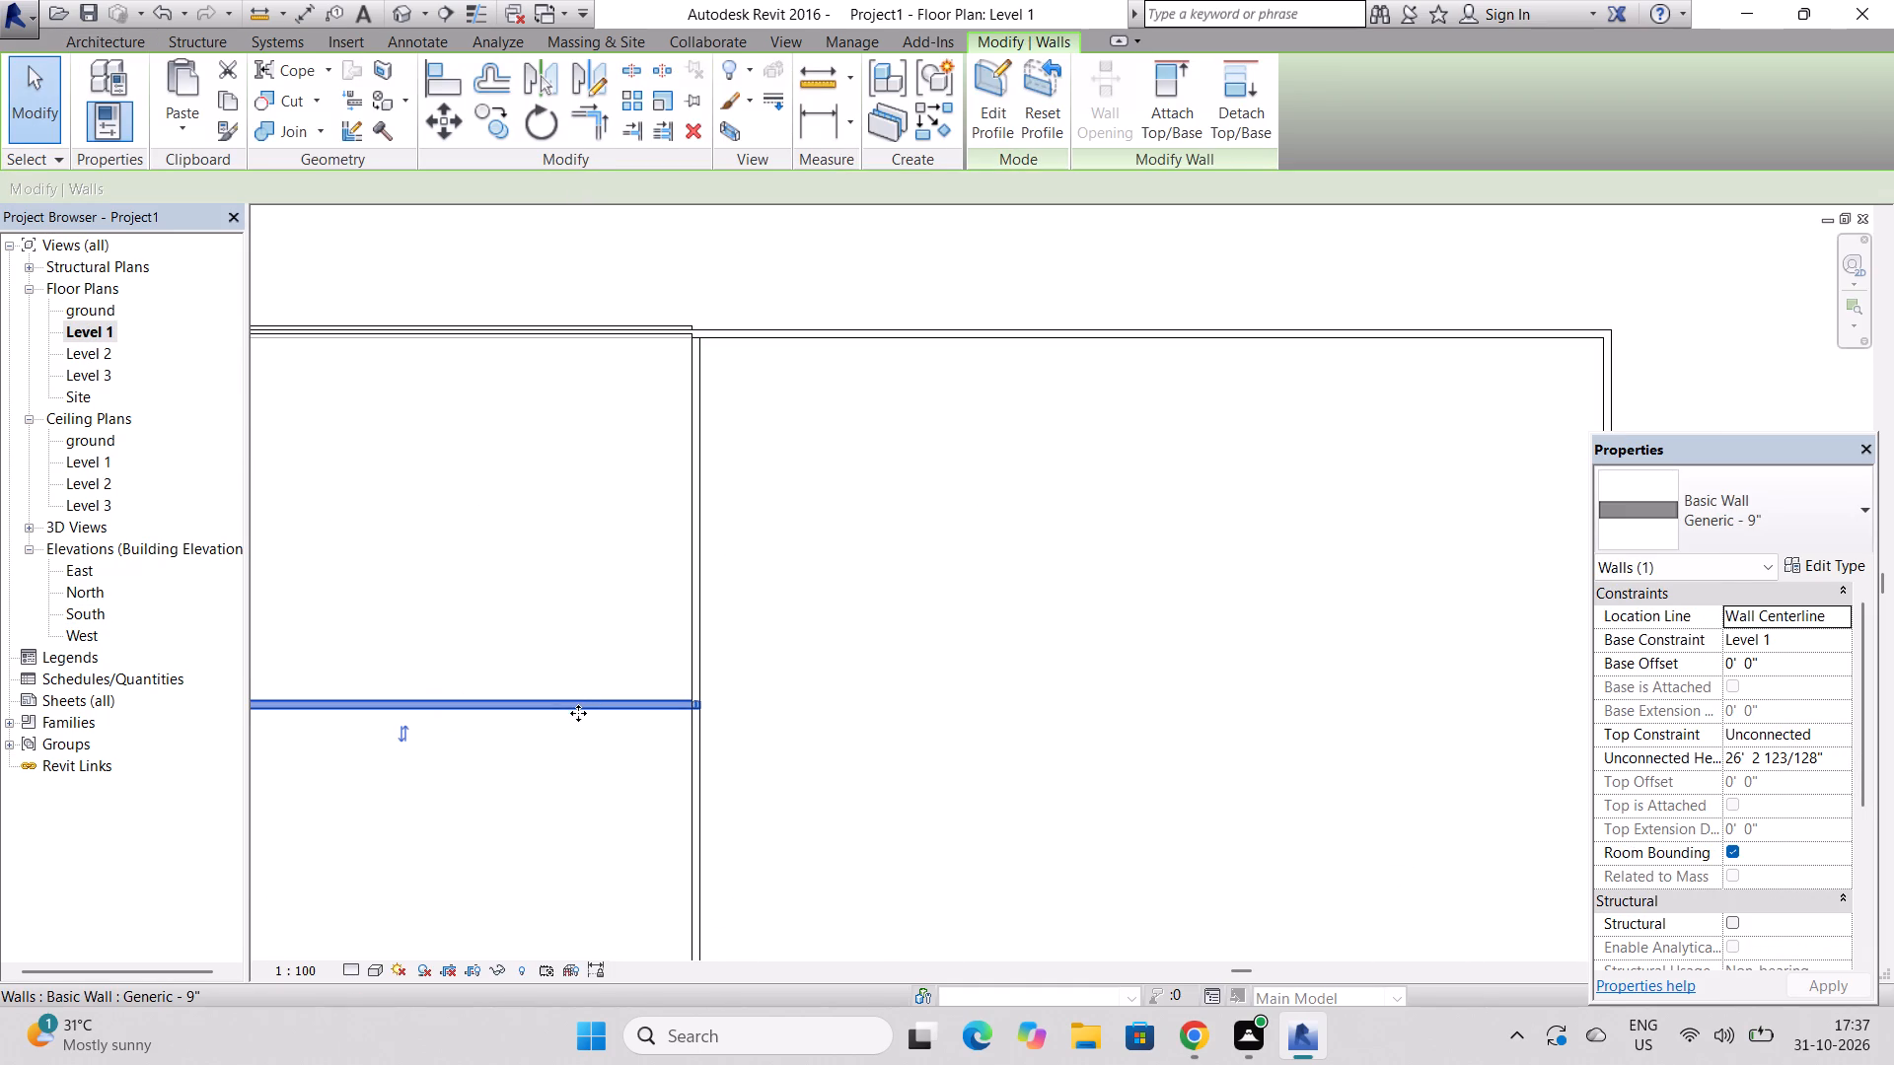
pyautogui.moveTo(579, 707); pyautogui.dragTo(588, 653)
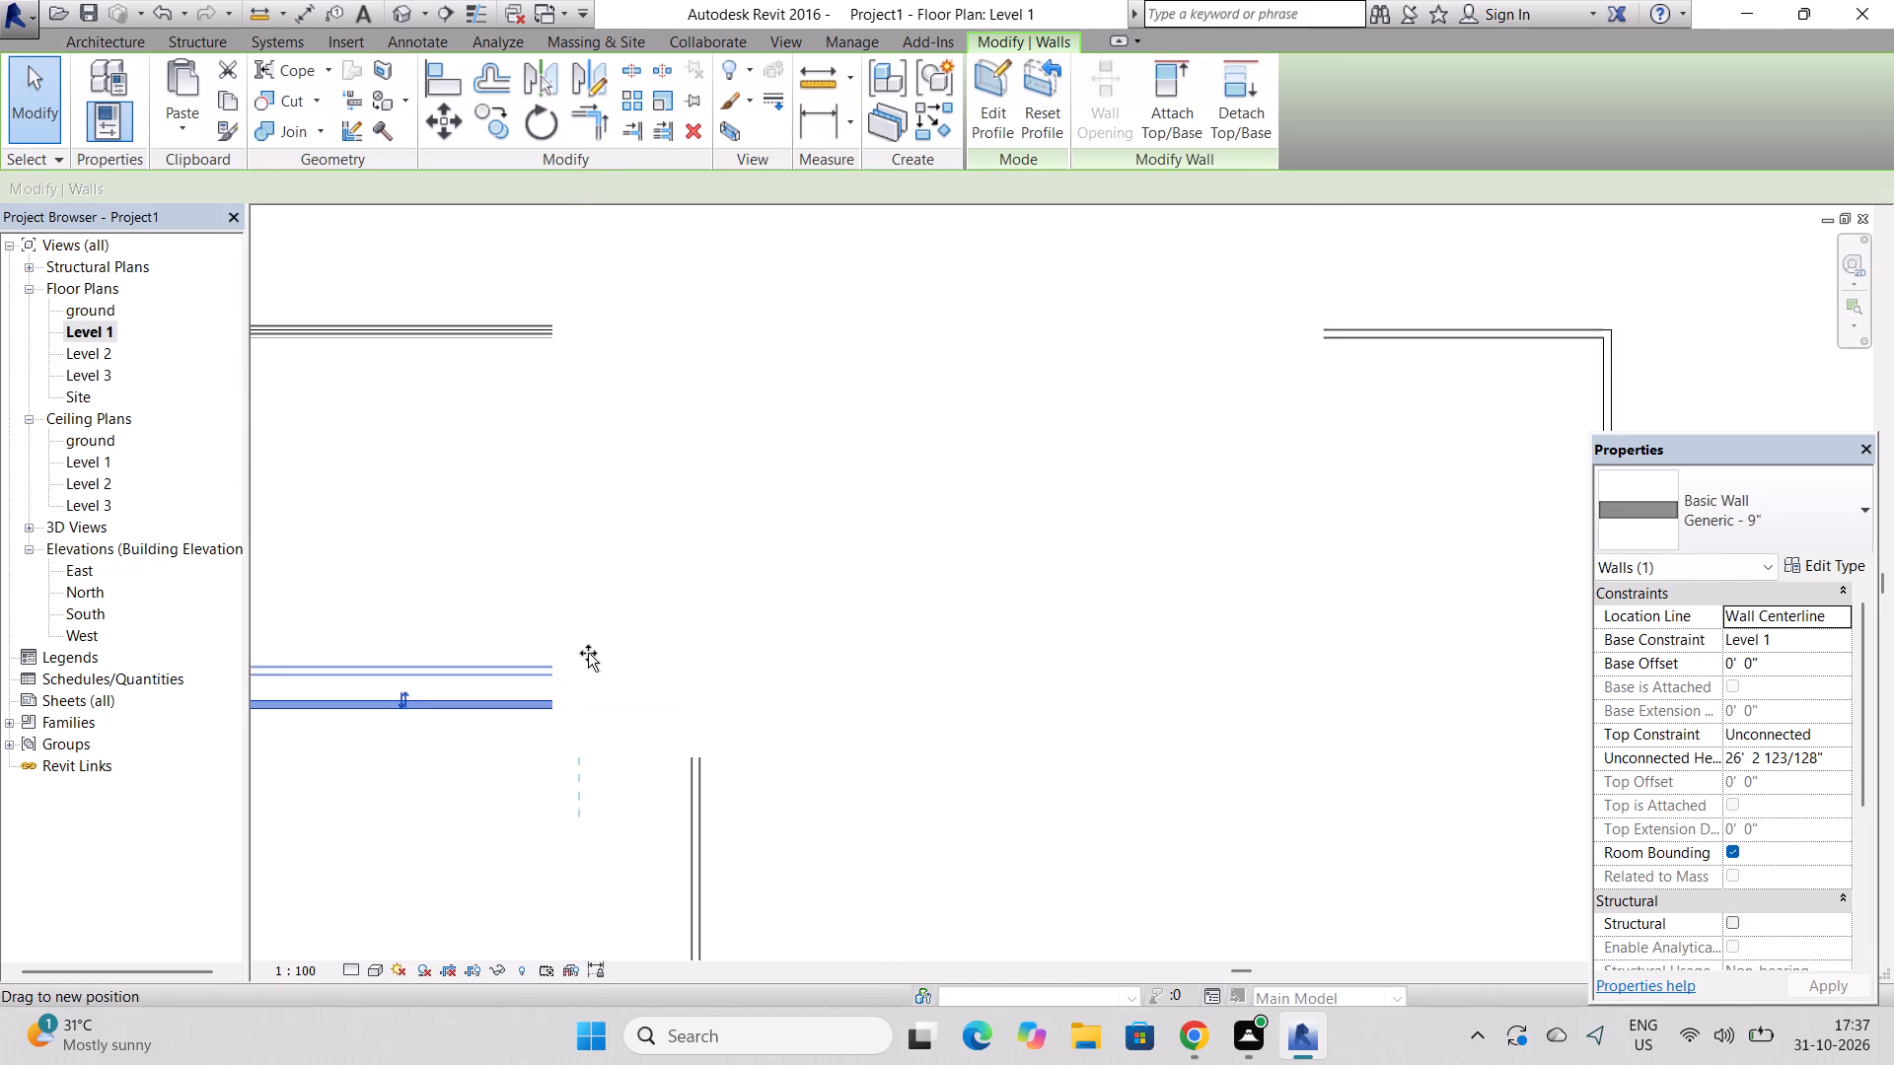
pyautogui.moveTo(588, 653); pyautogui.dragTo(582, 686)
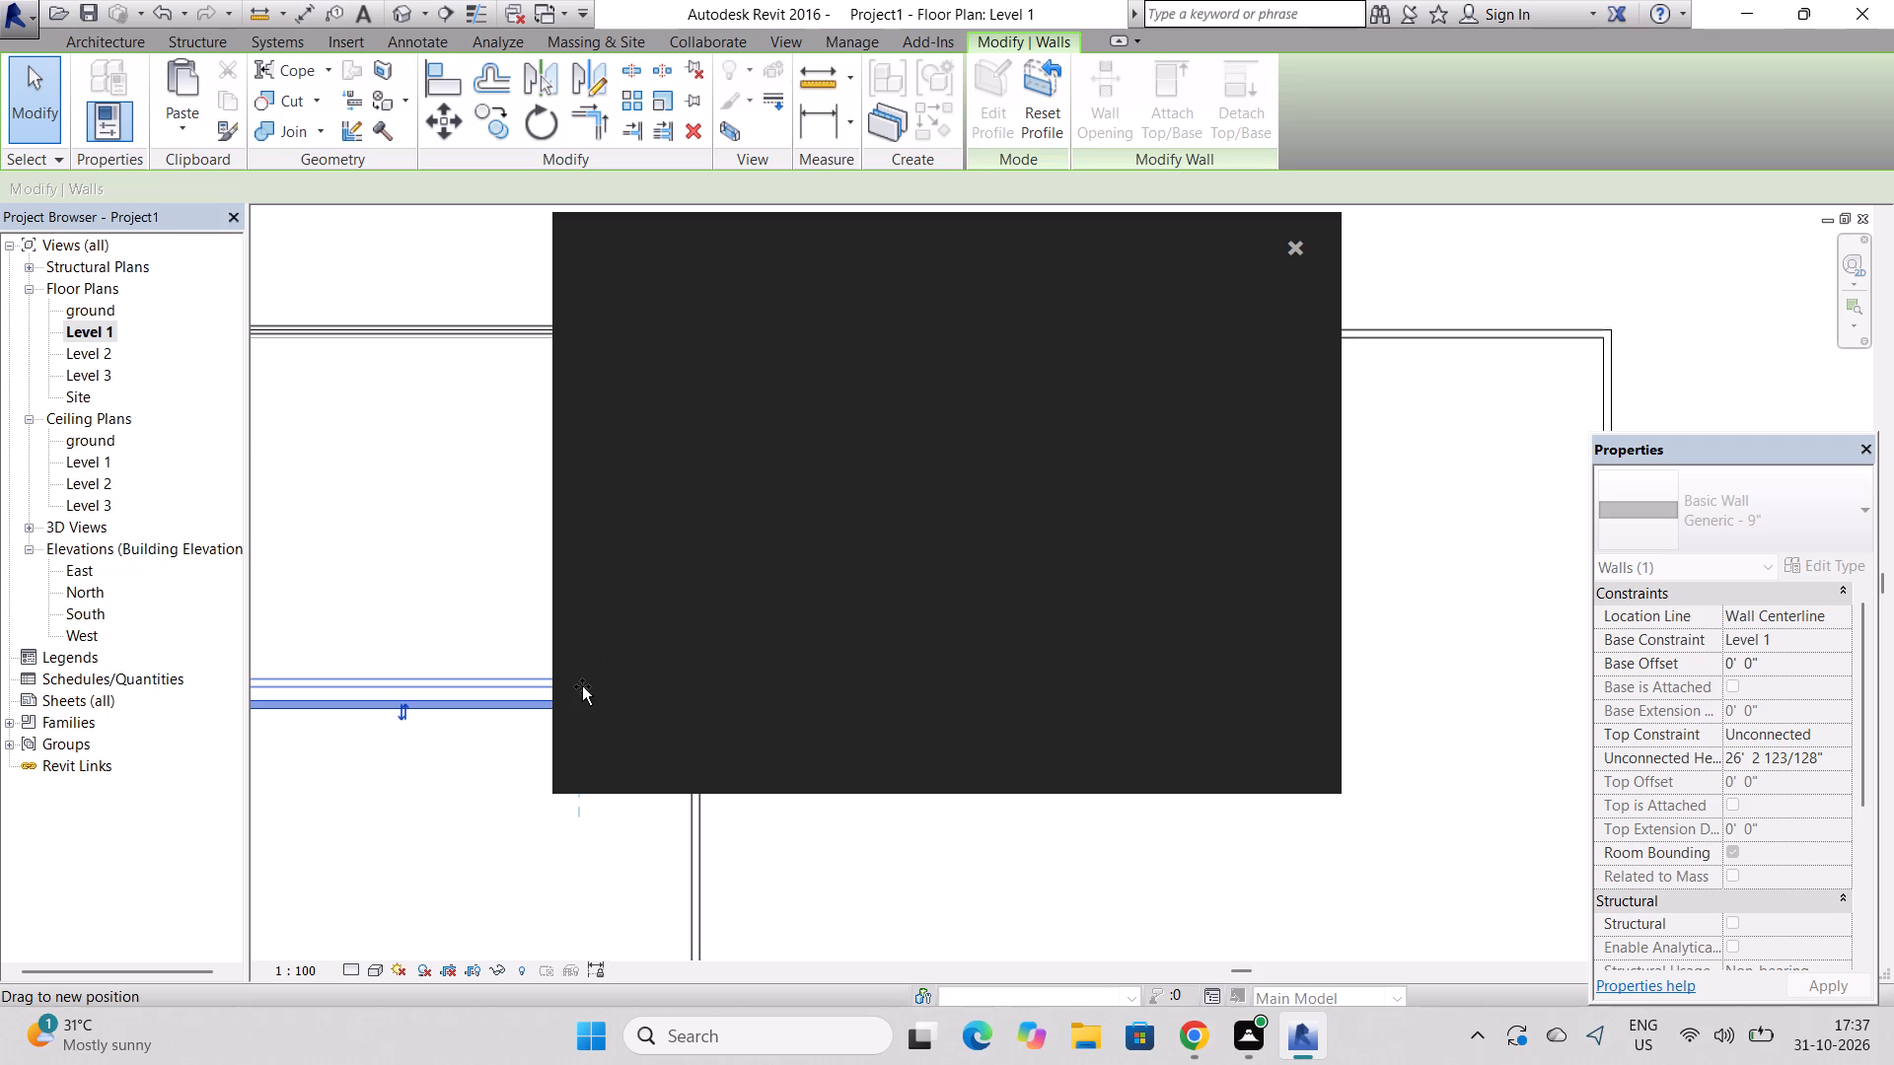
pyautogui.moveTo(582, 686); pyautogui.dragTo(582, 675)
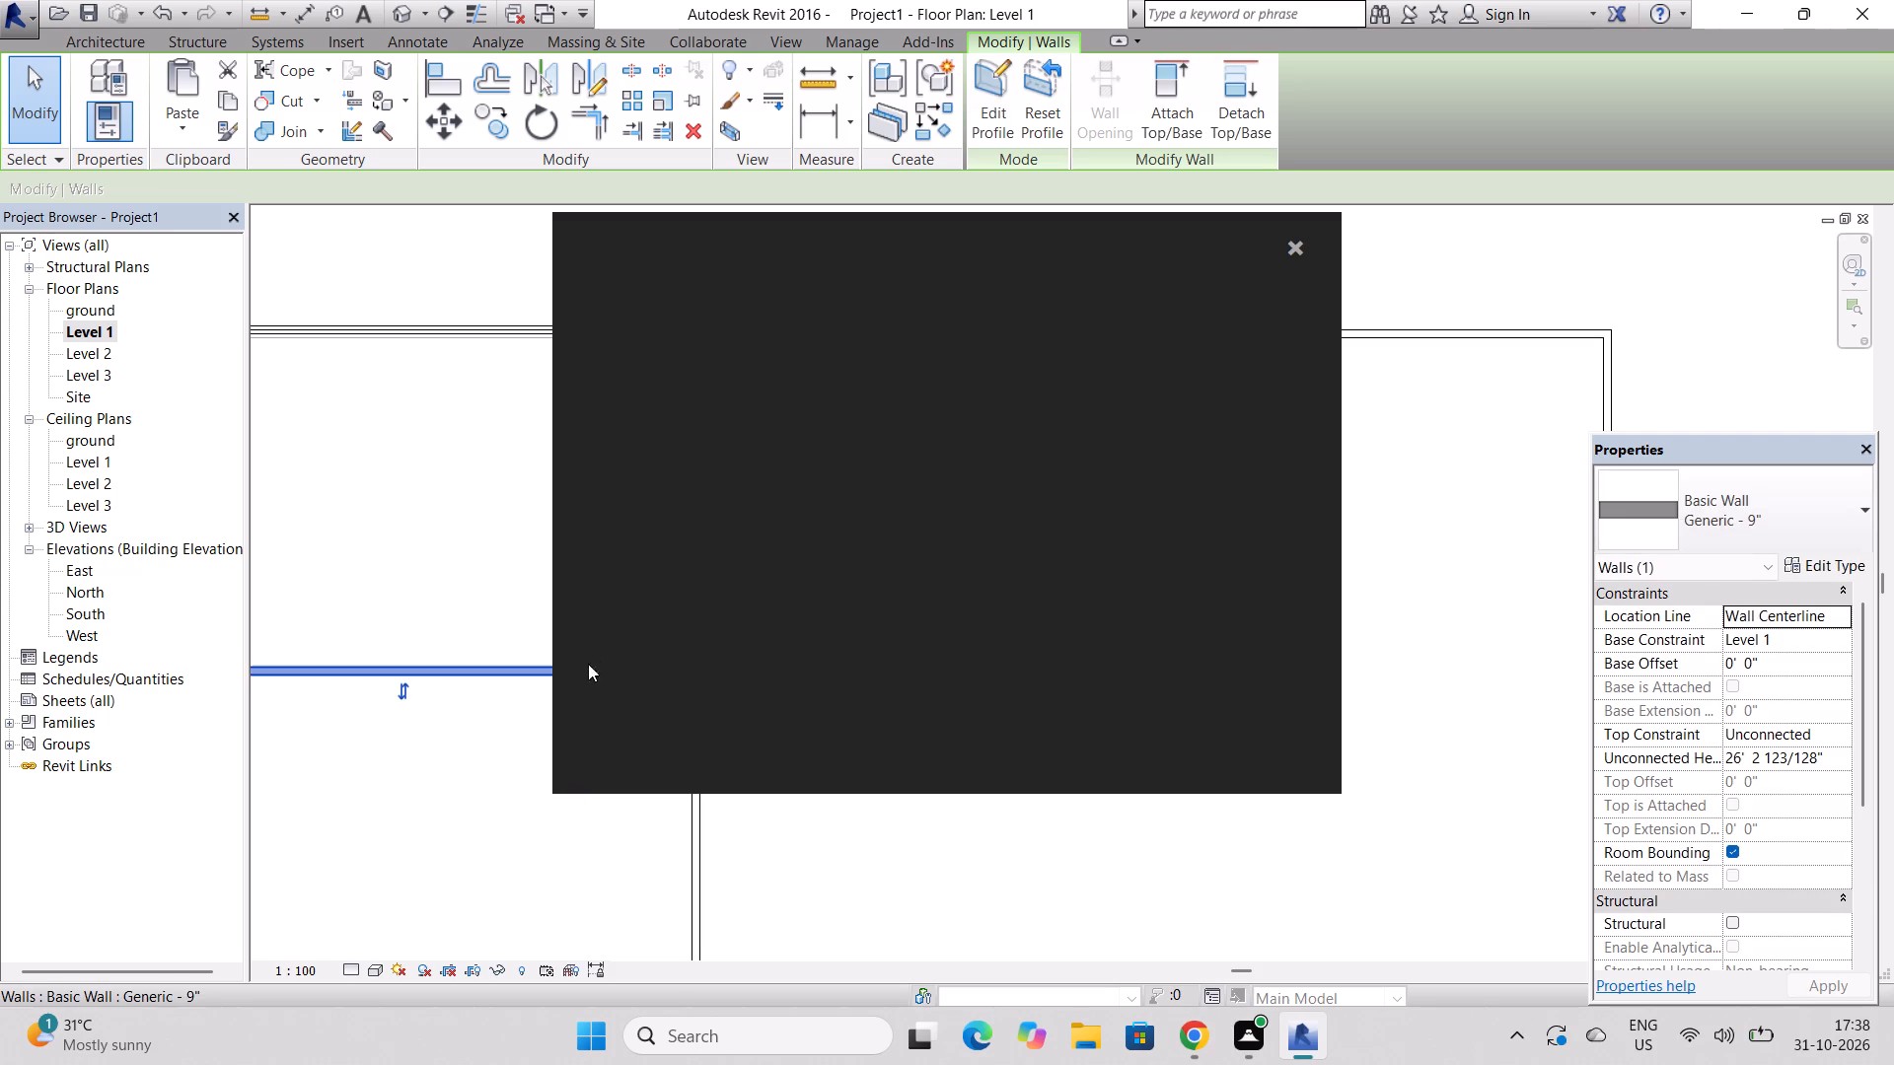
pyautogui.click(1287, 248)
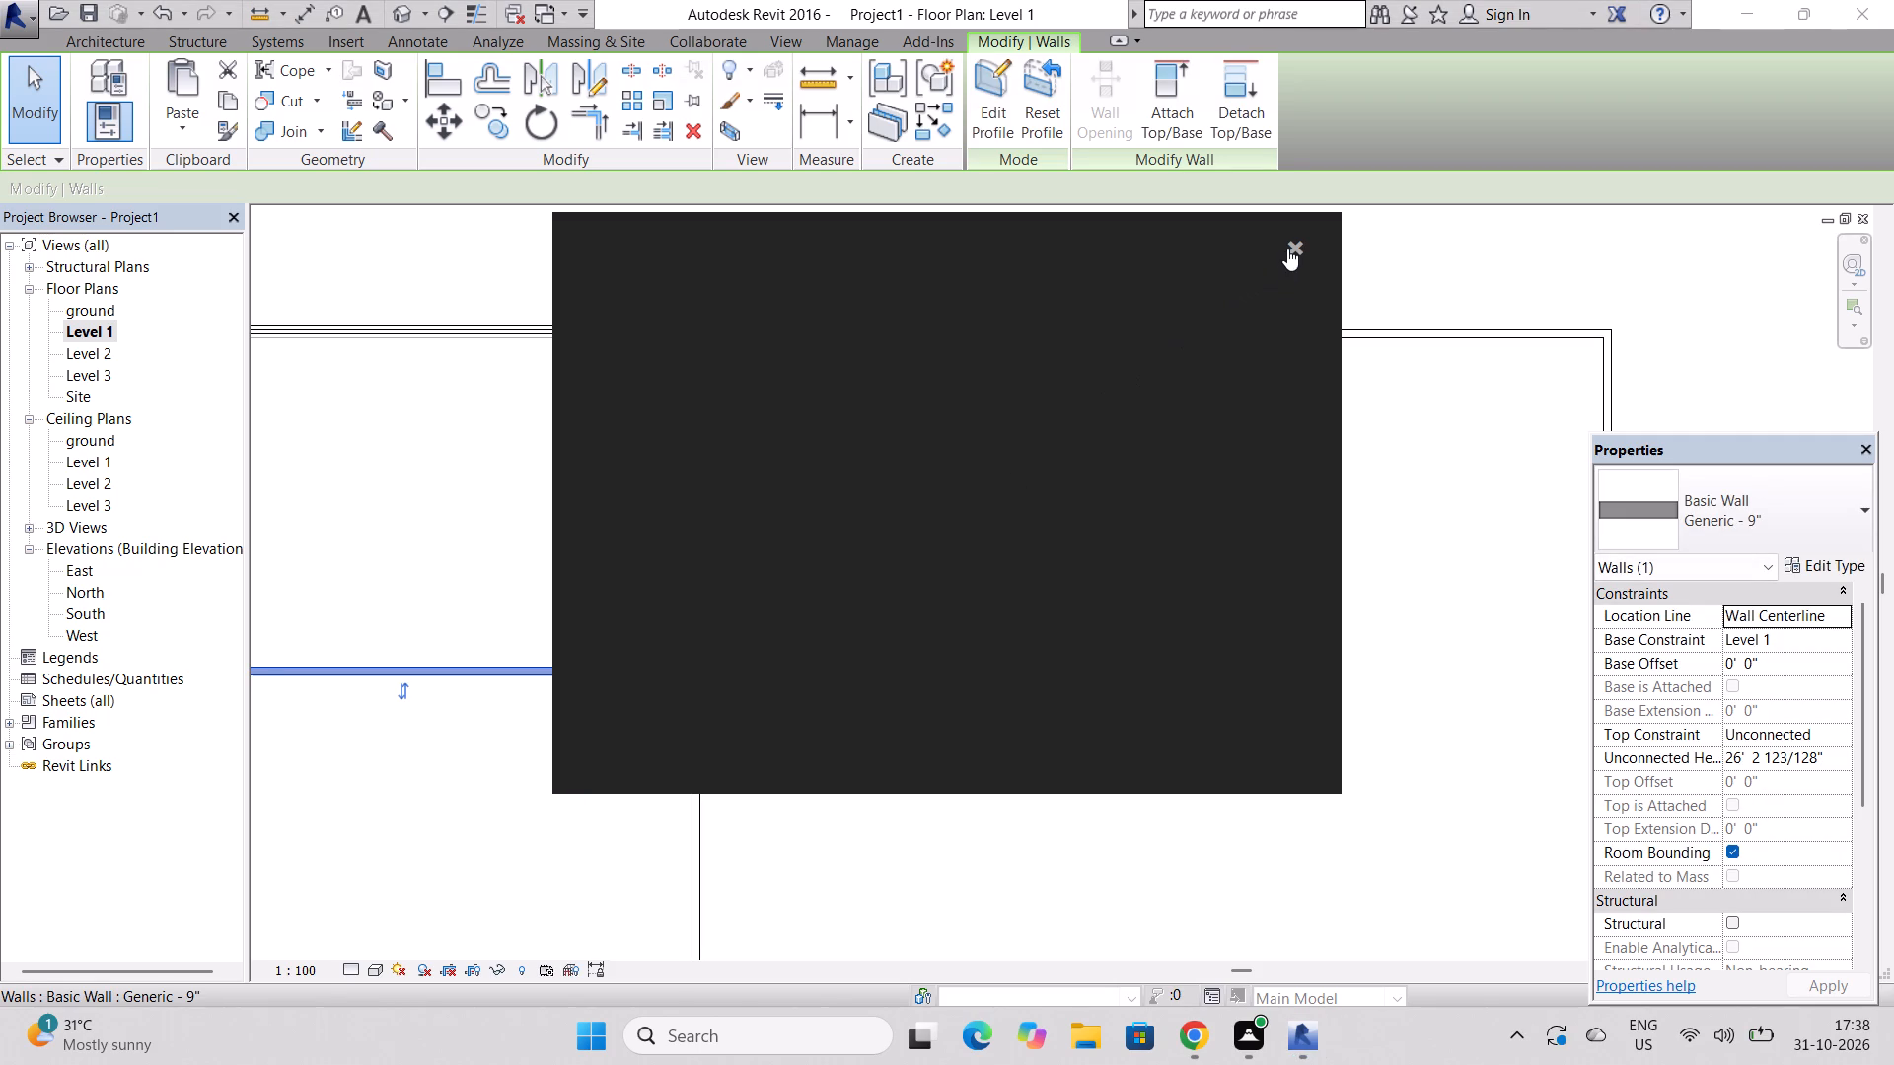
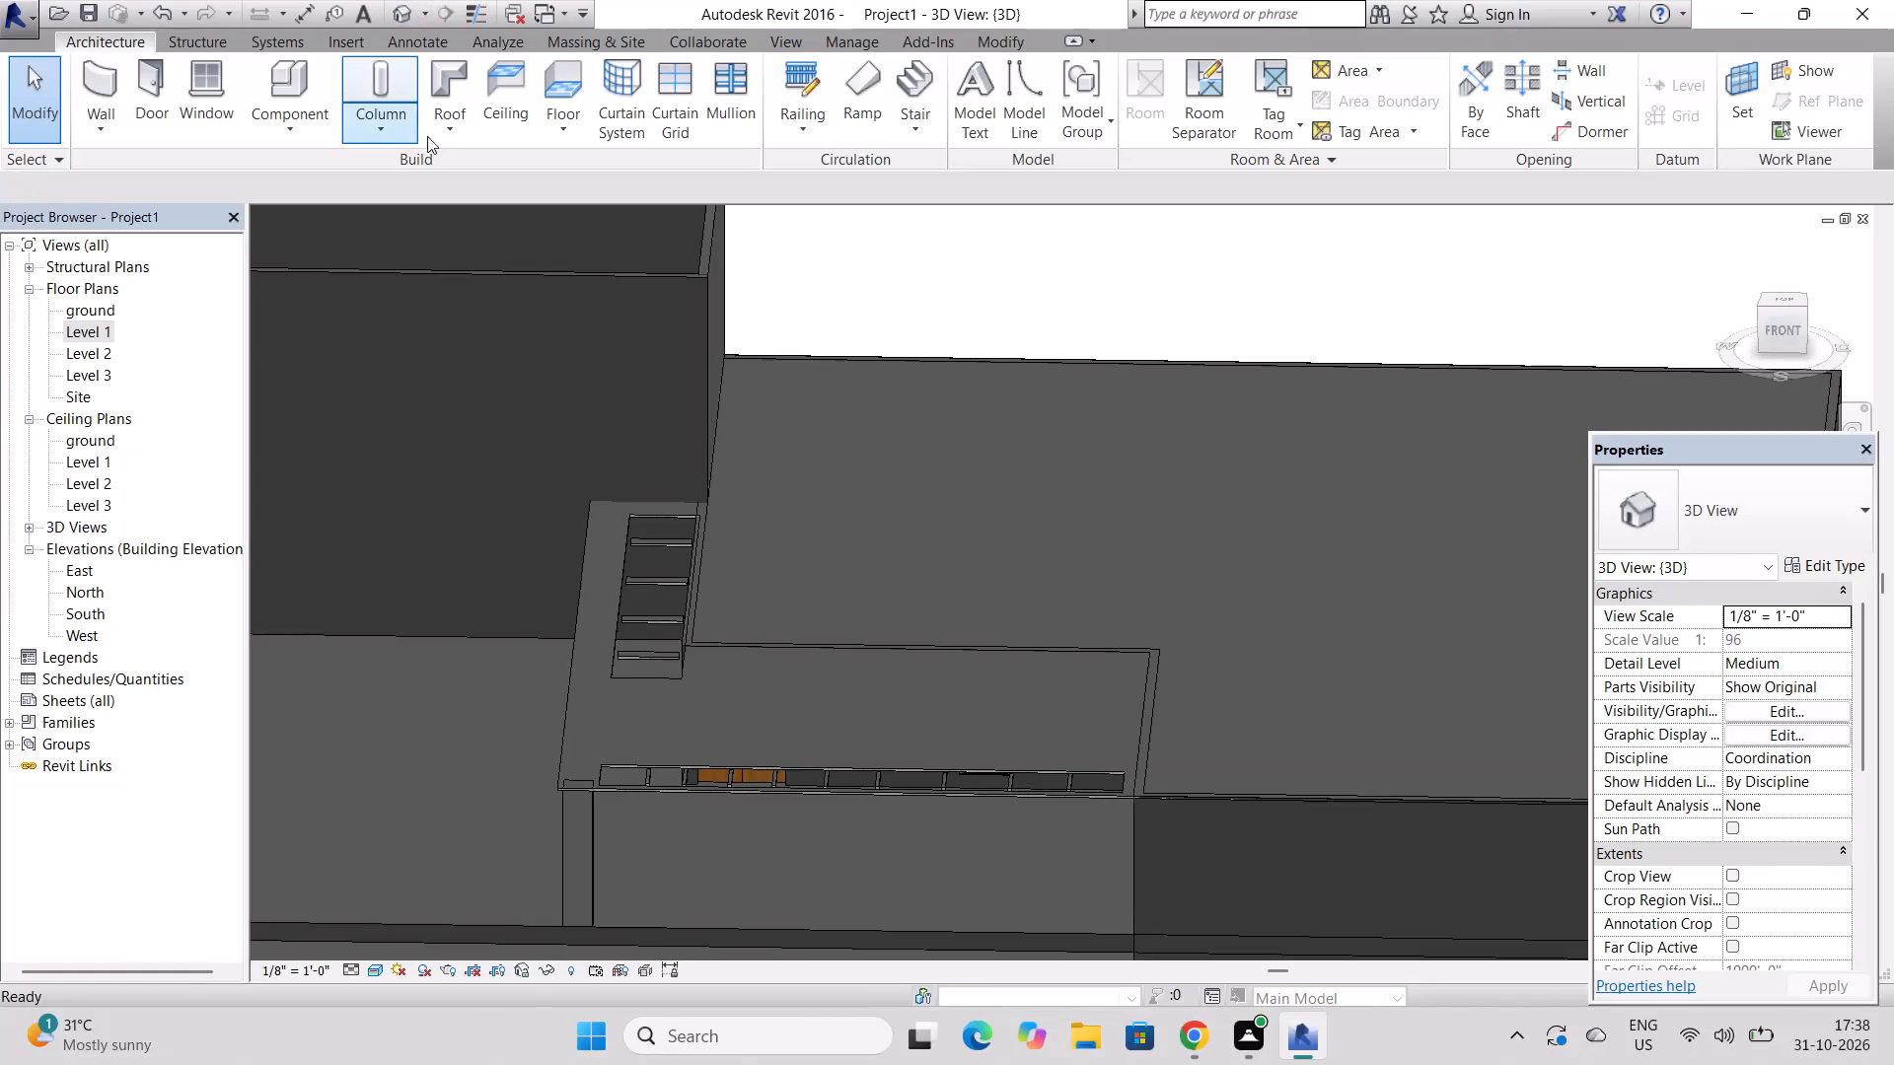
# Examine the ceiling's divided openings and the walls below them in 3D, from the front and from the building's left side.
pyautogui.scroll(-9, 620, 547)
pyautogui.scroll(9, 712, 597)
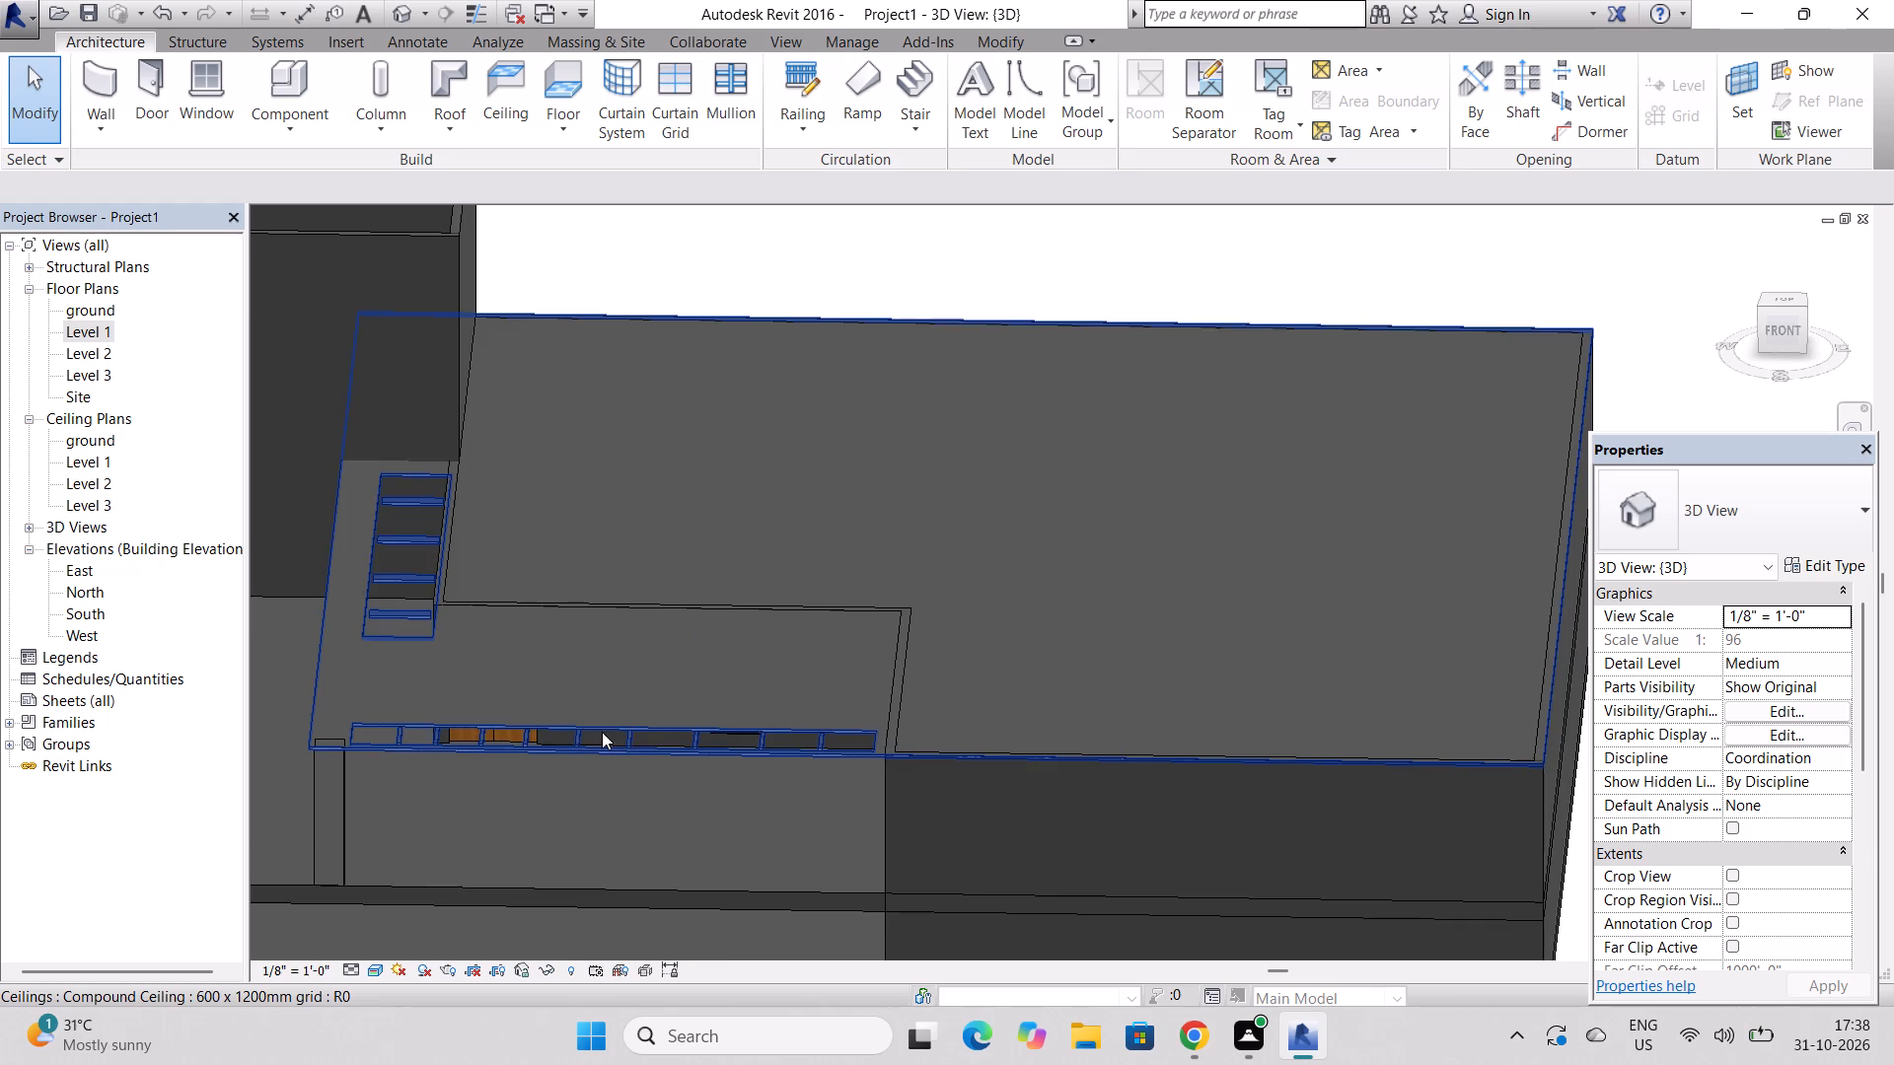
pyautogui.scroll(-4, 595, 751)
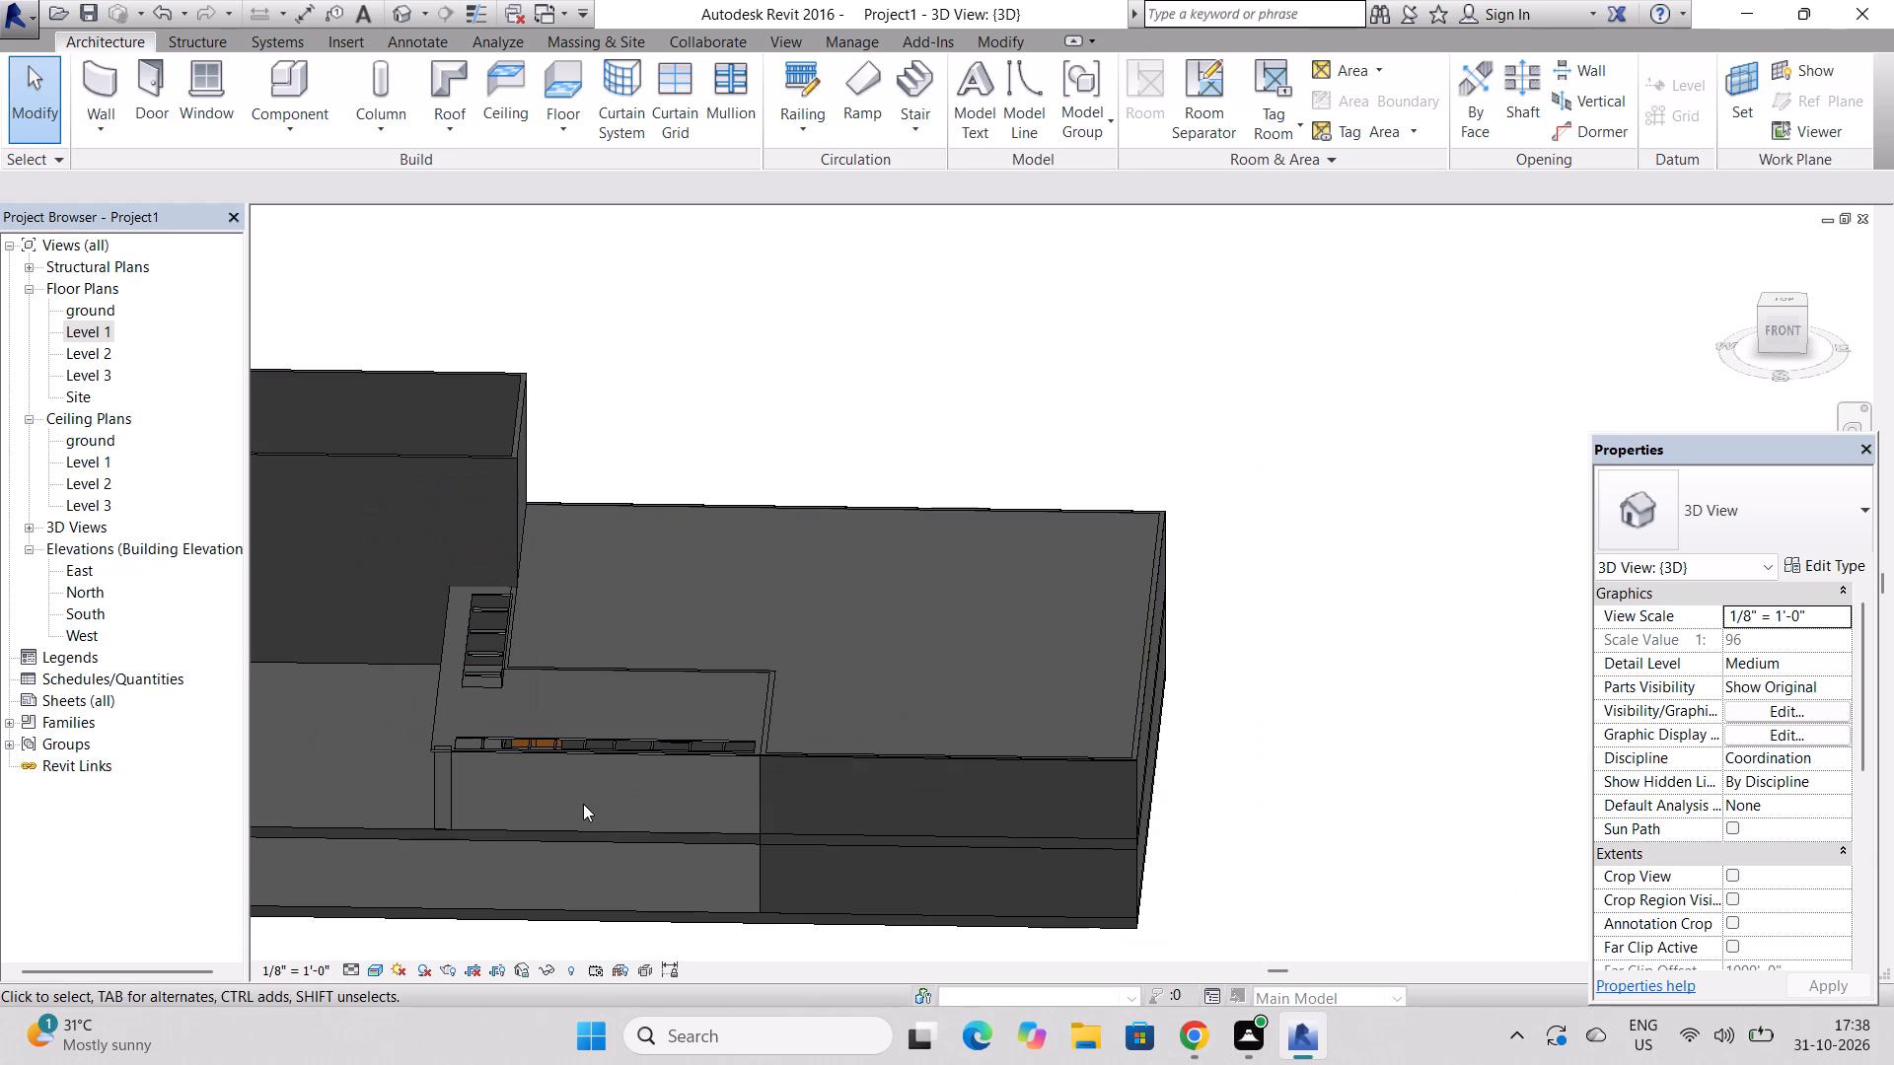
pyautogui.scroll(5, 469, 665)
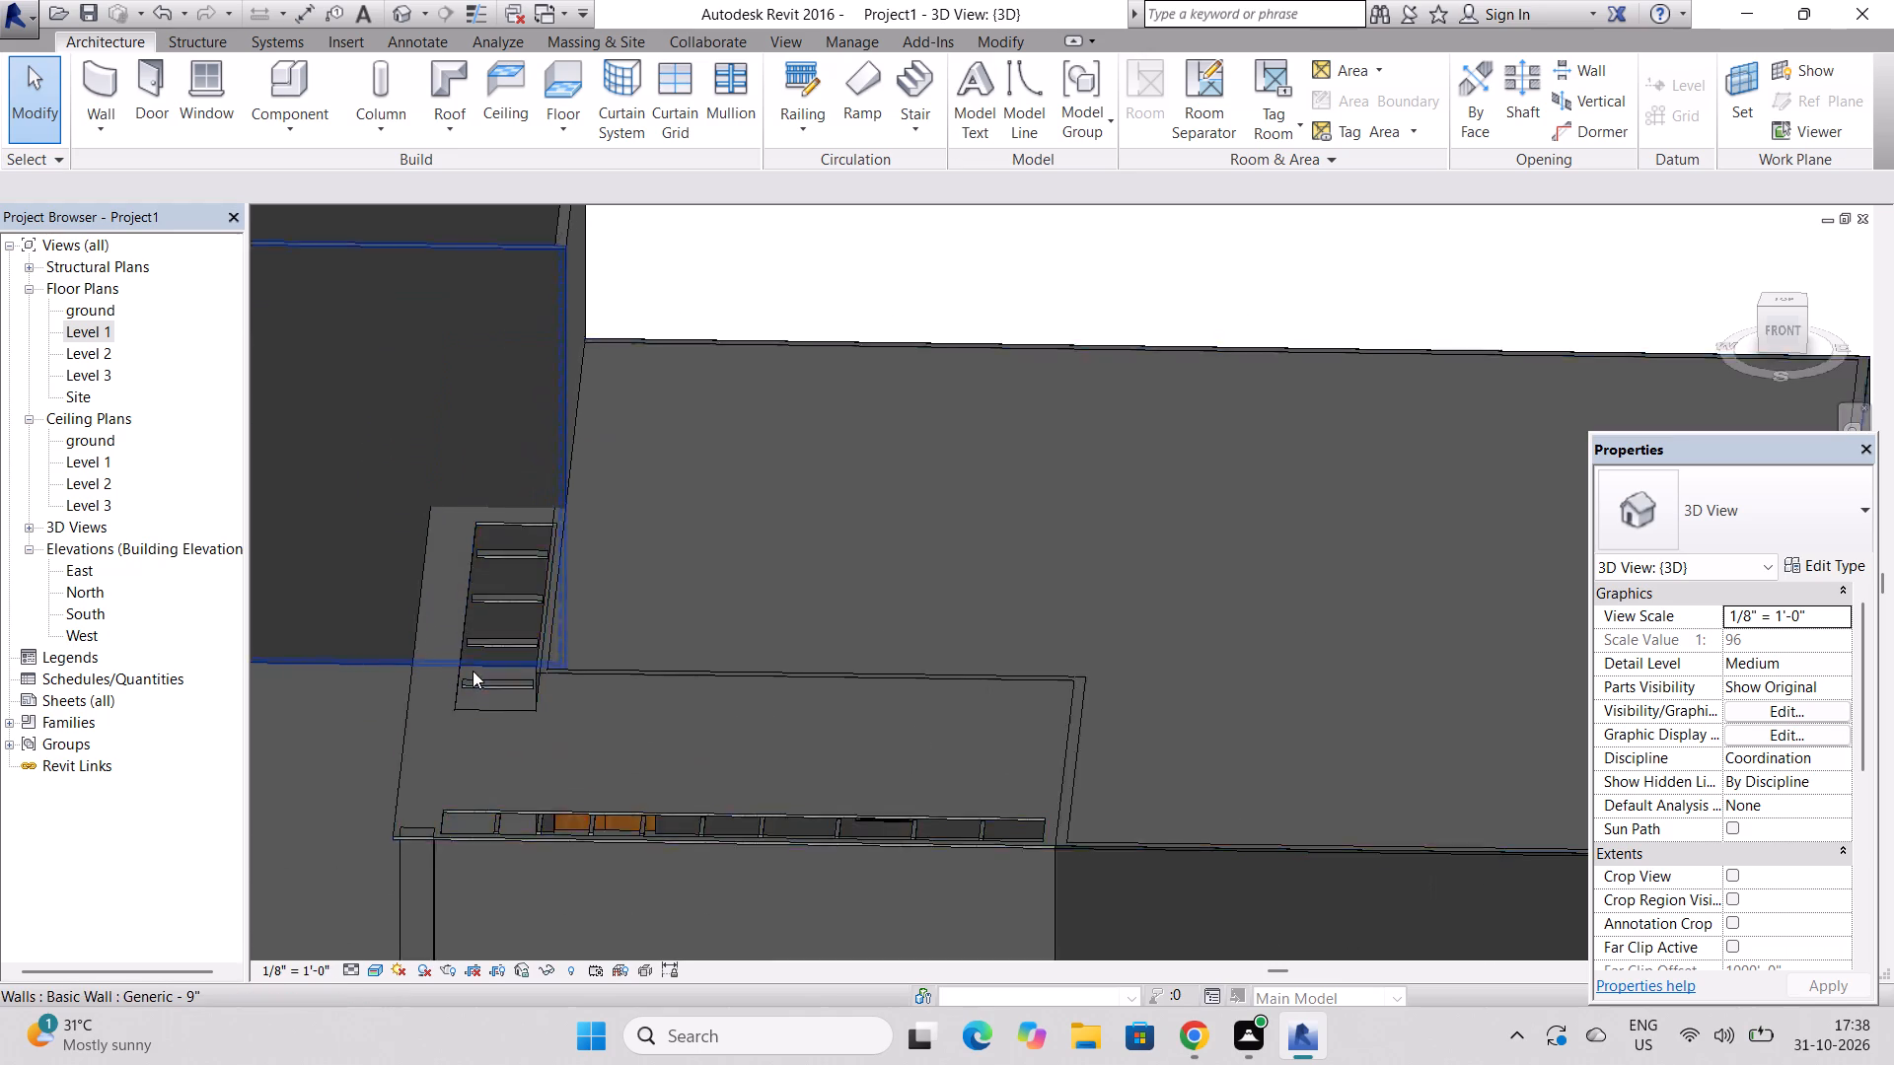
pyautogui.scroll(6, 473, 671)
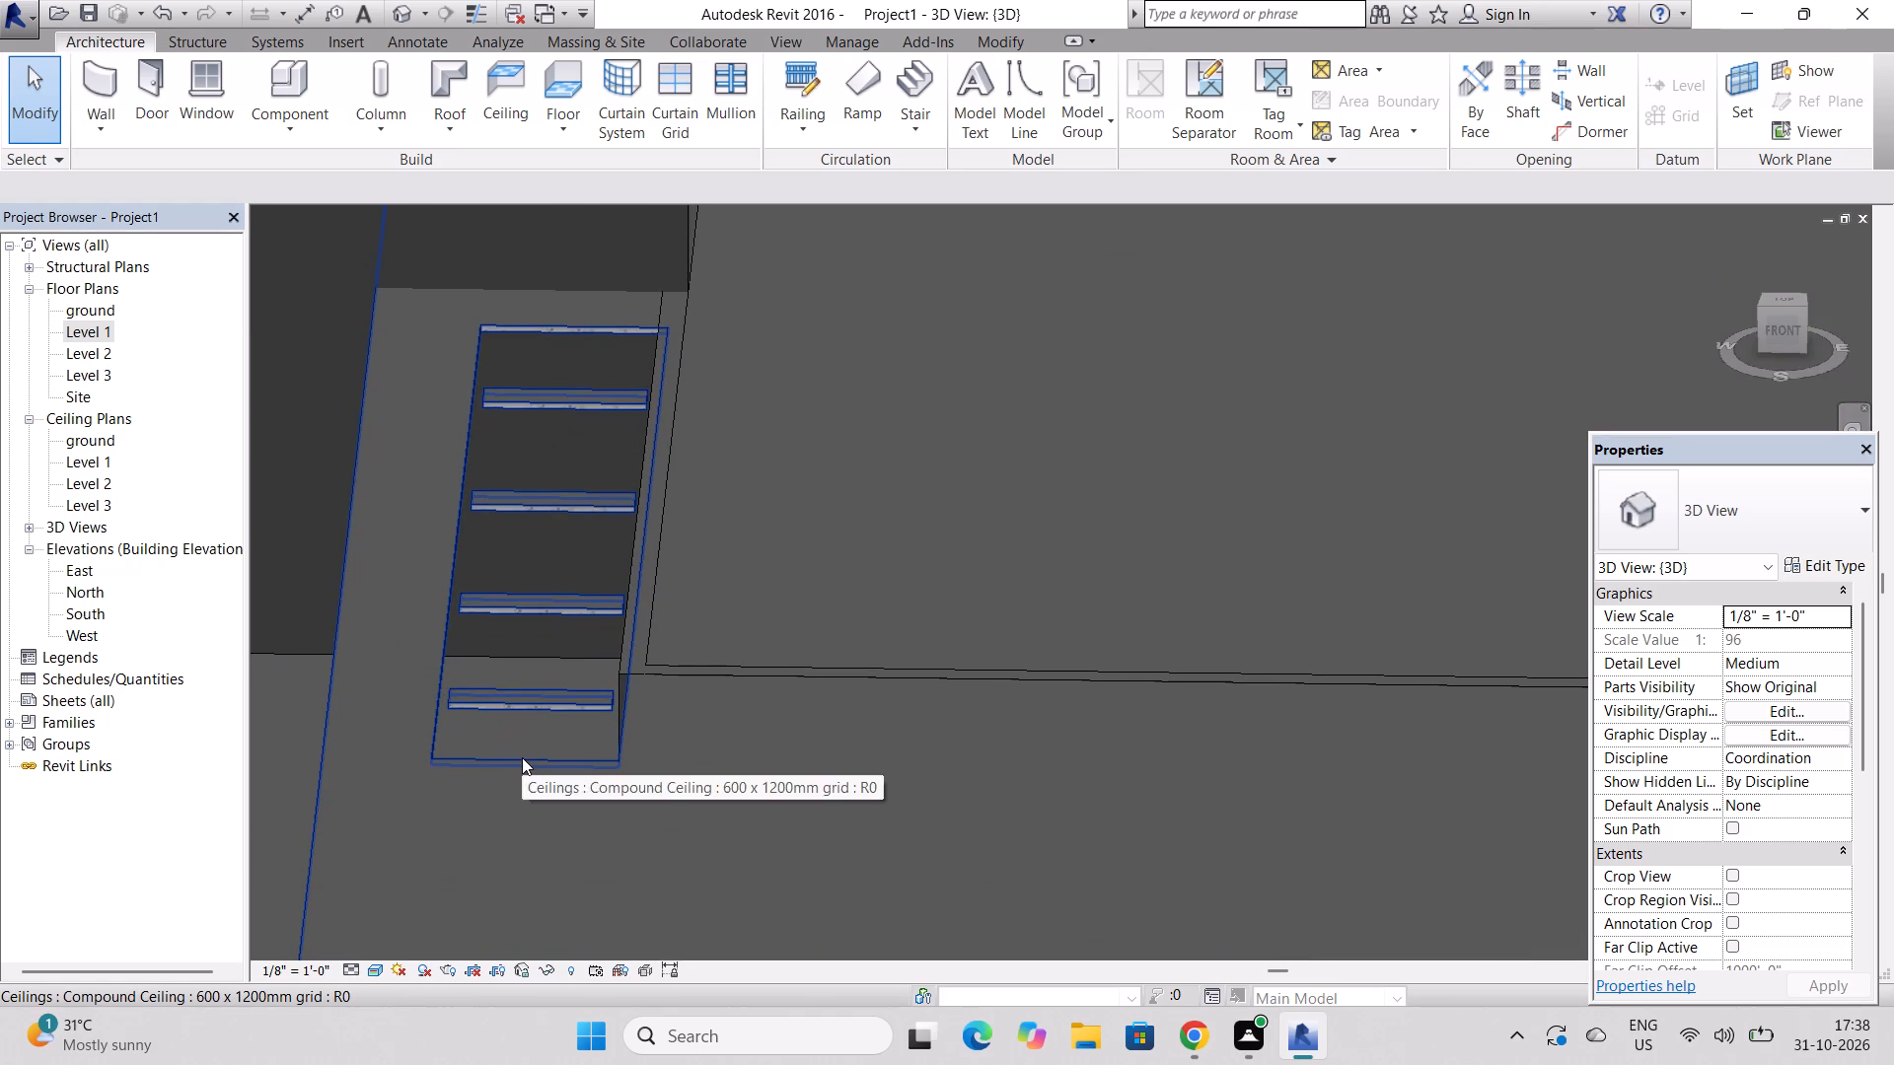
pyautogui.scroll(-15, 479, 547)
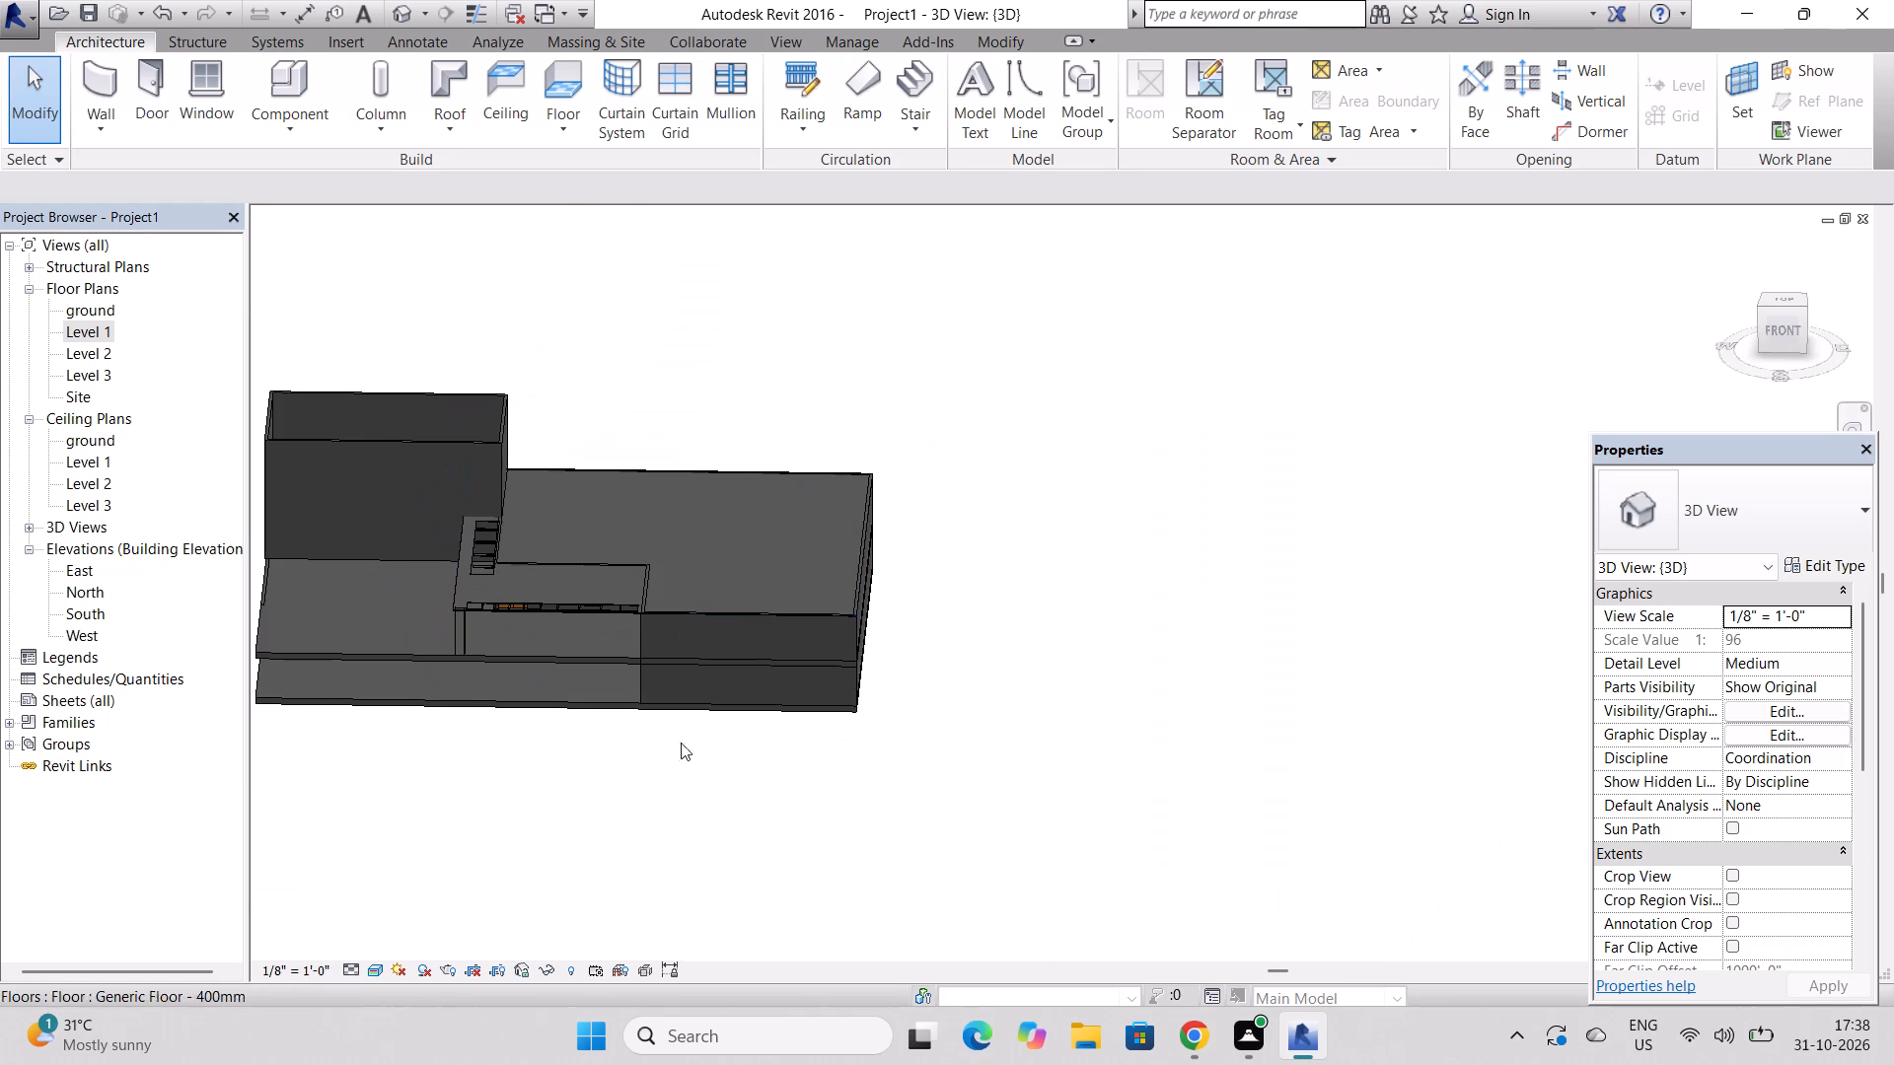
pyautogui.click(1760, 311)
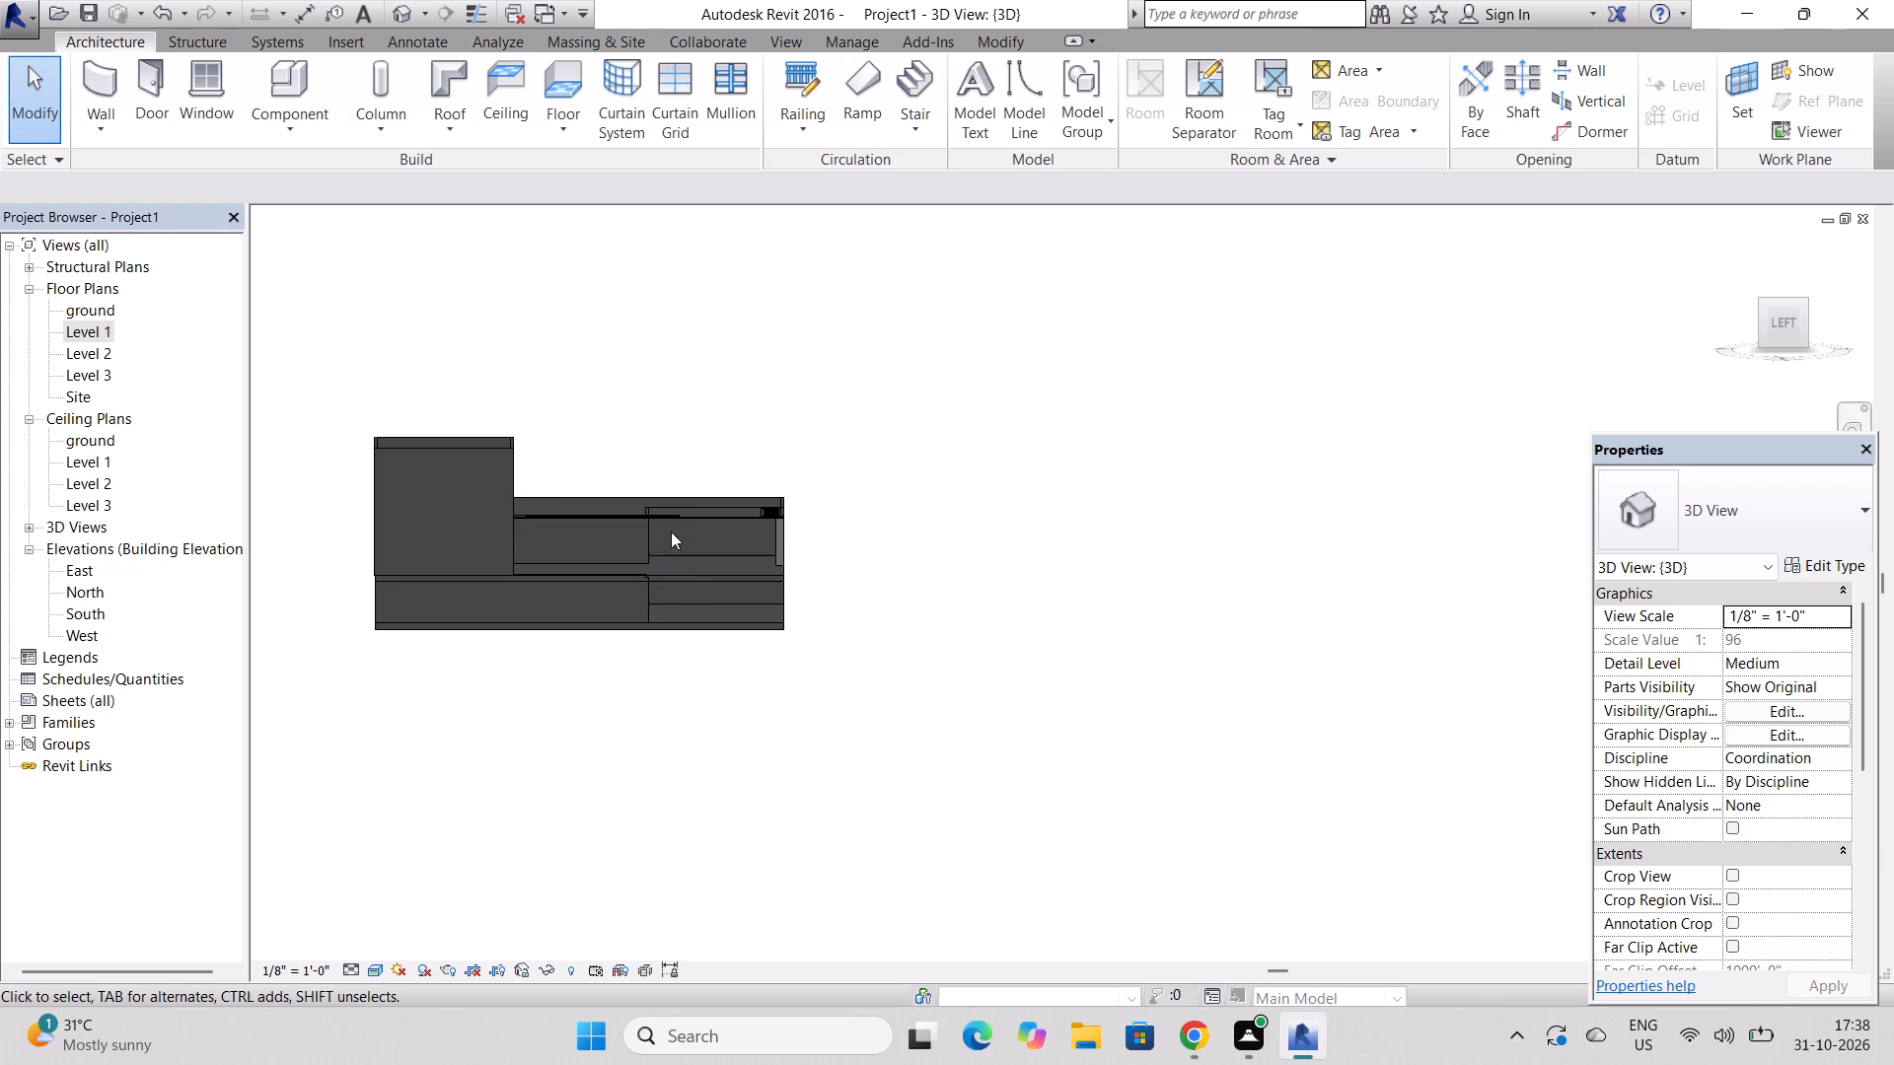
pyautogui.scroll(7, 671, 532)
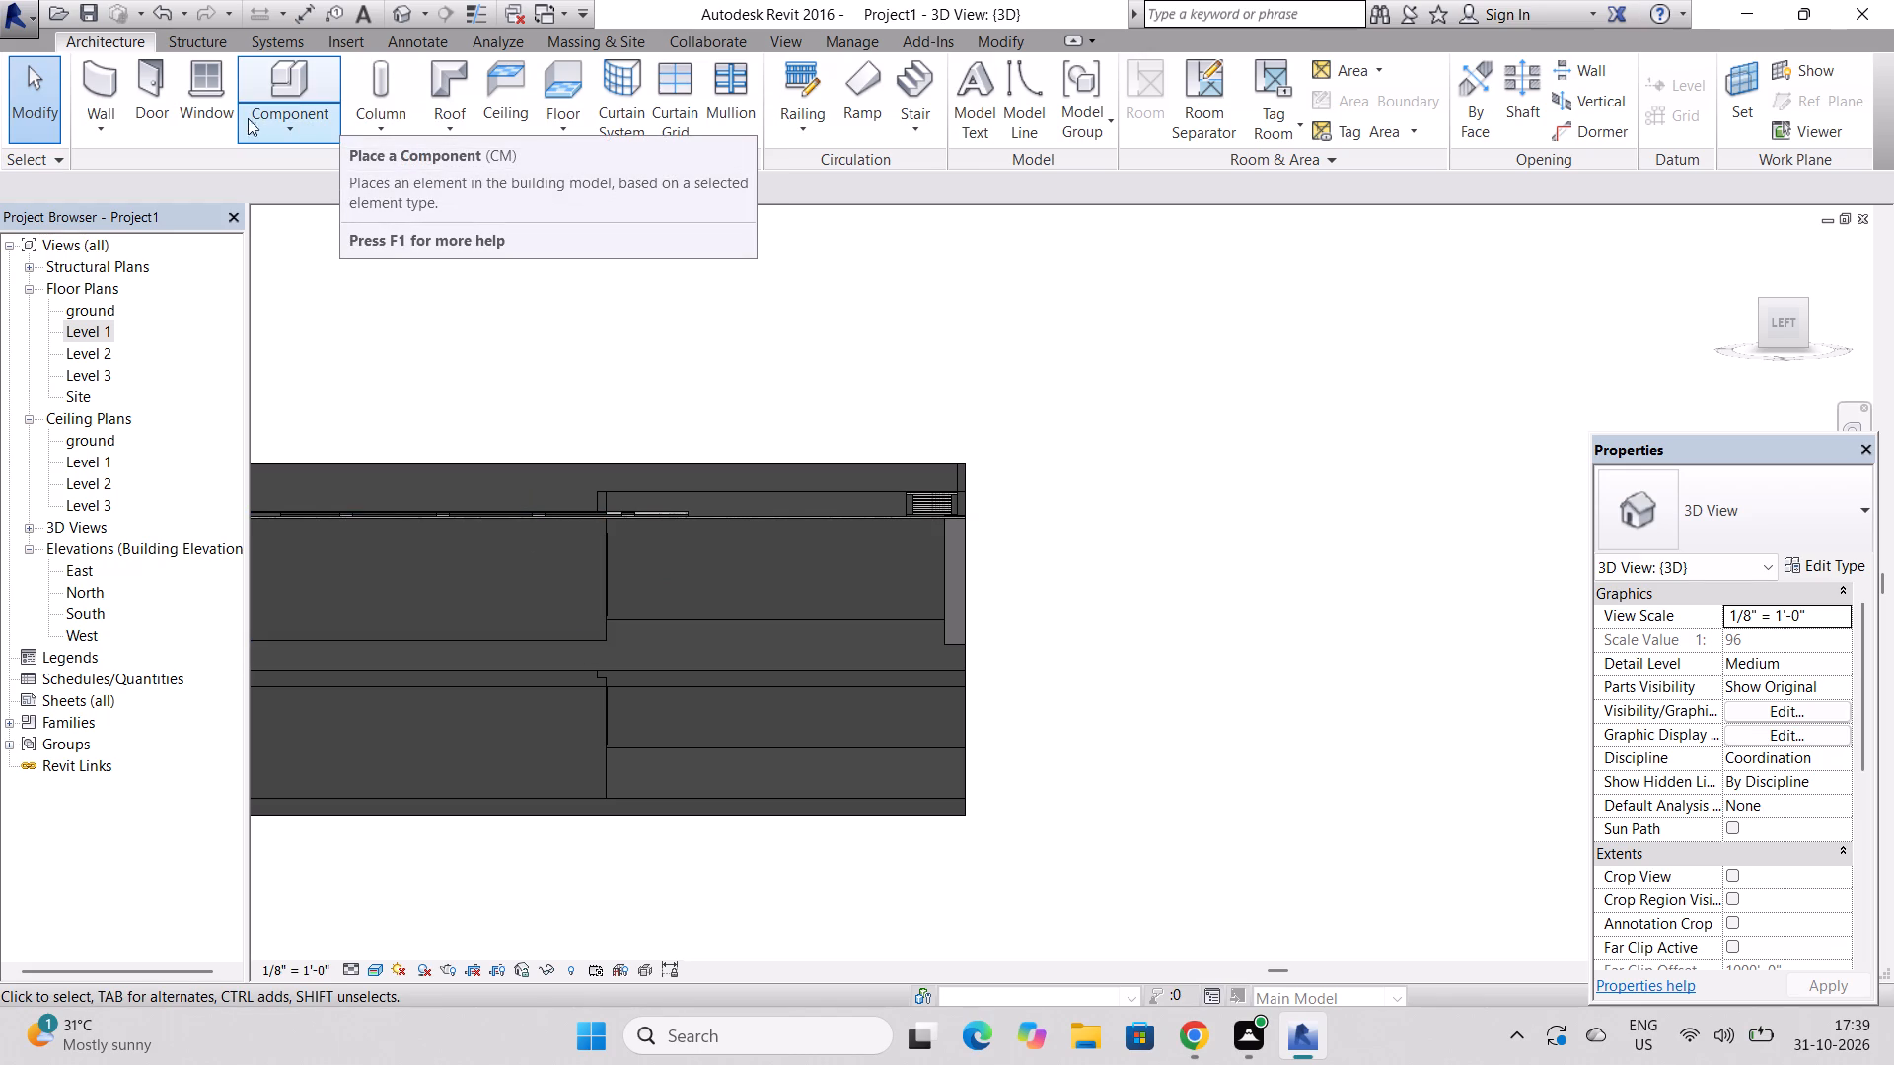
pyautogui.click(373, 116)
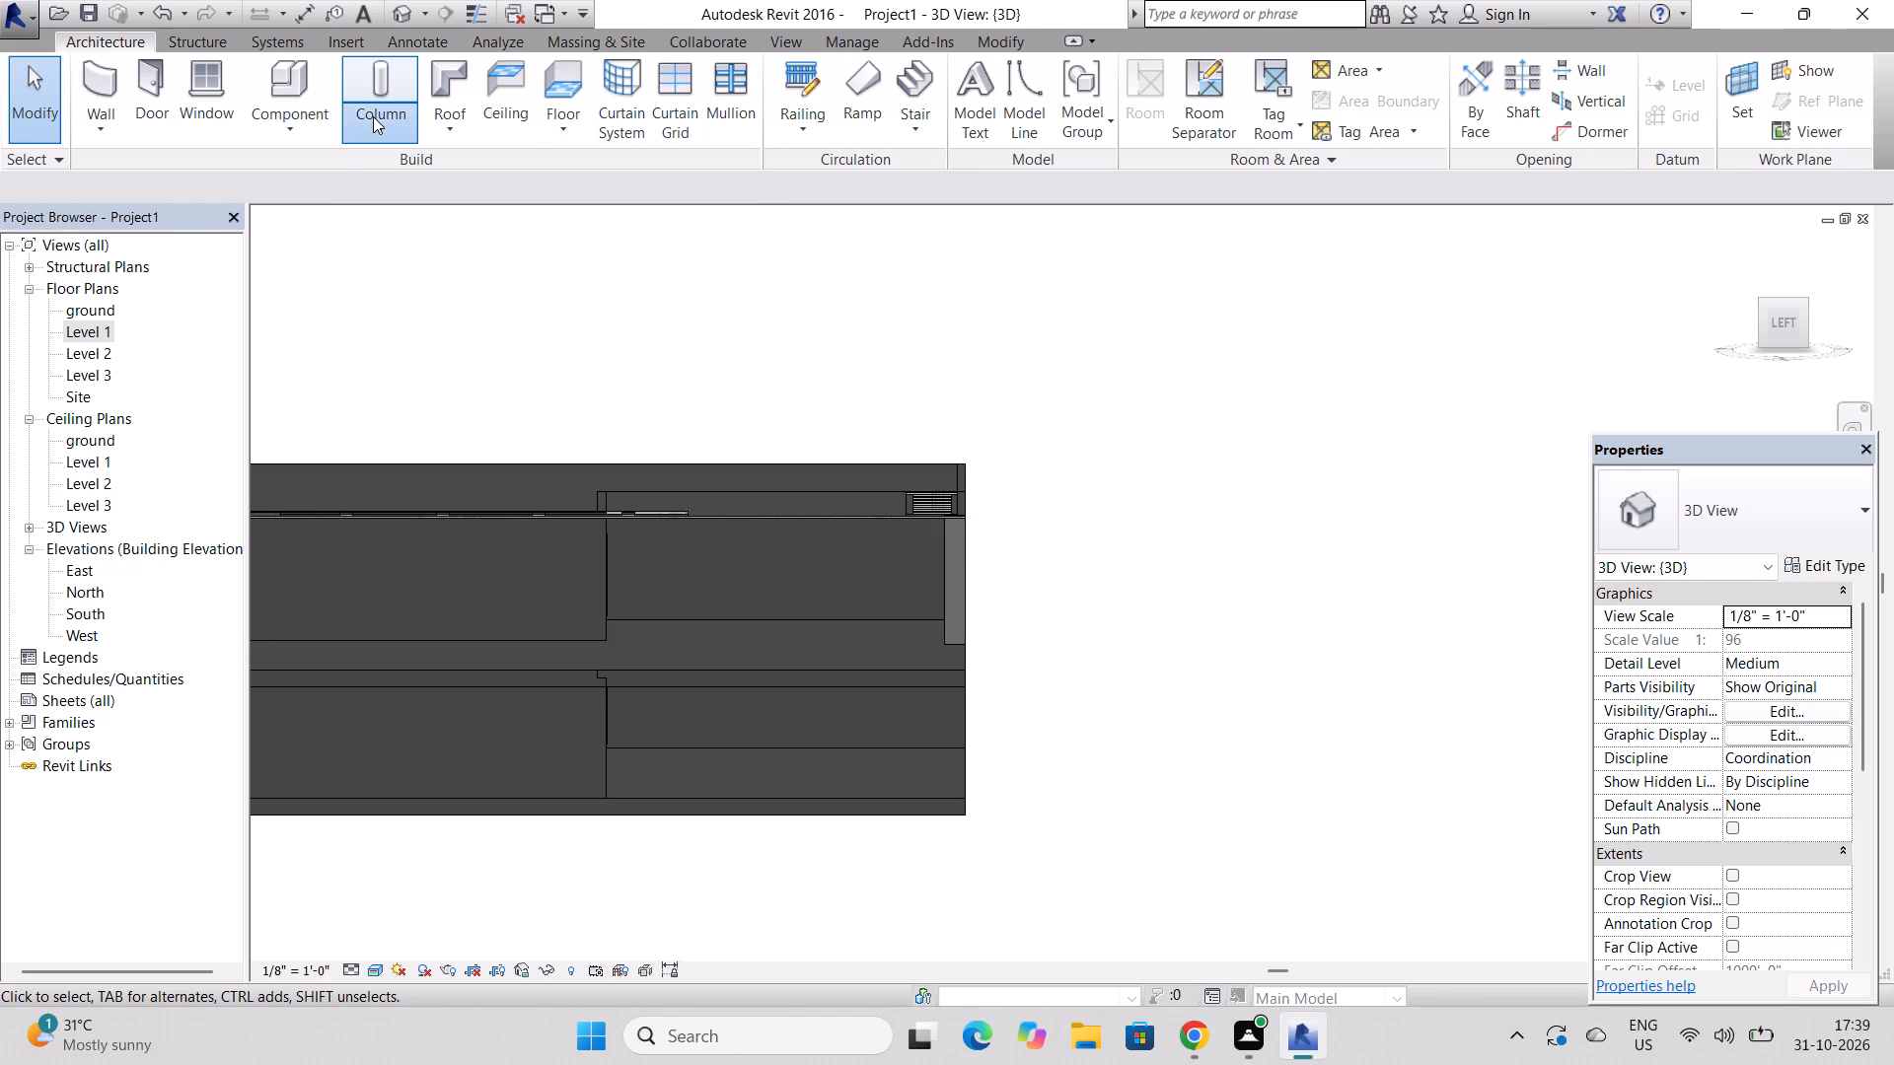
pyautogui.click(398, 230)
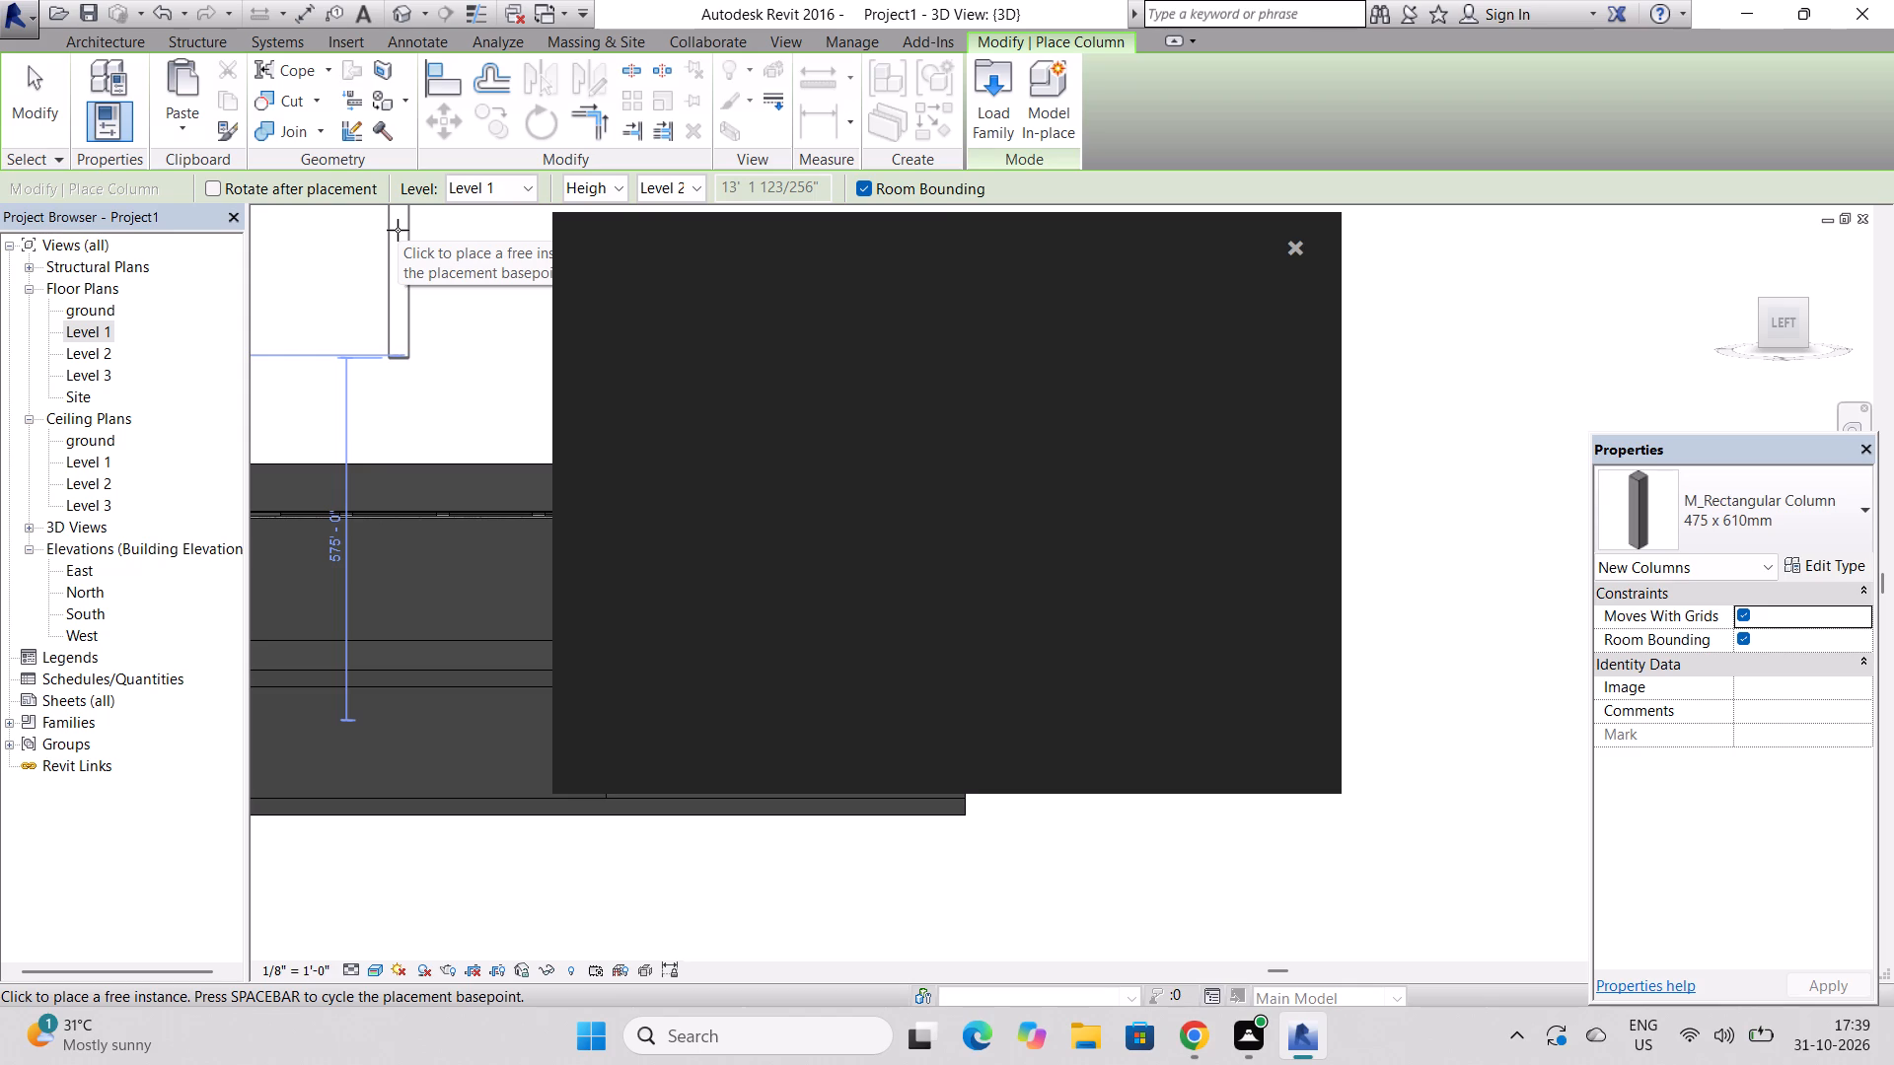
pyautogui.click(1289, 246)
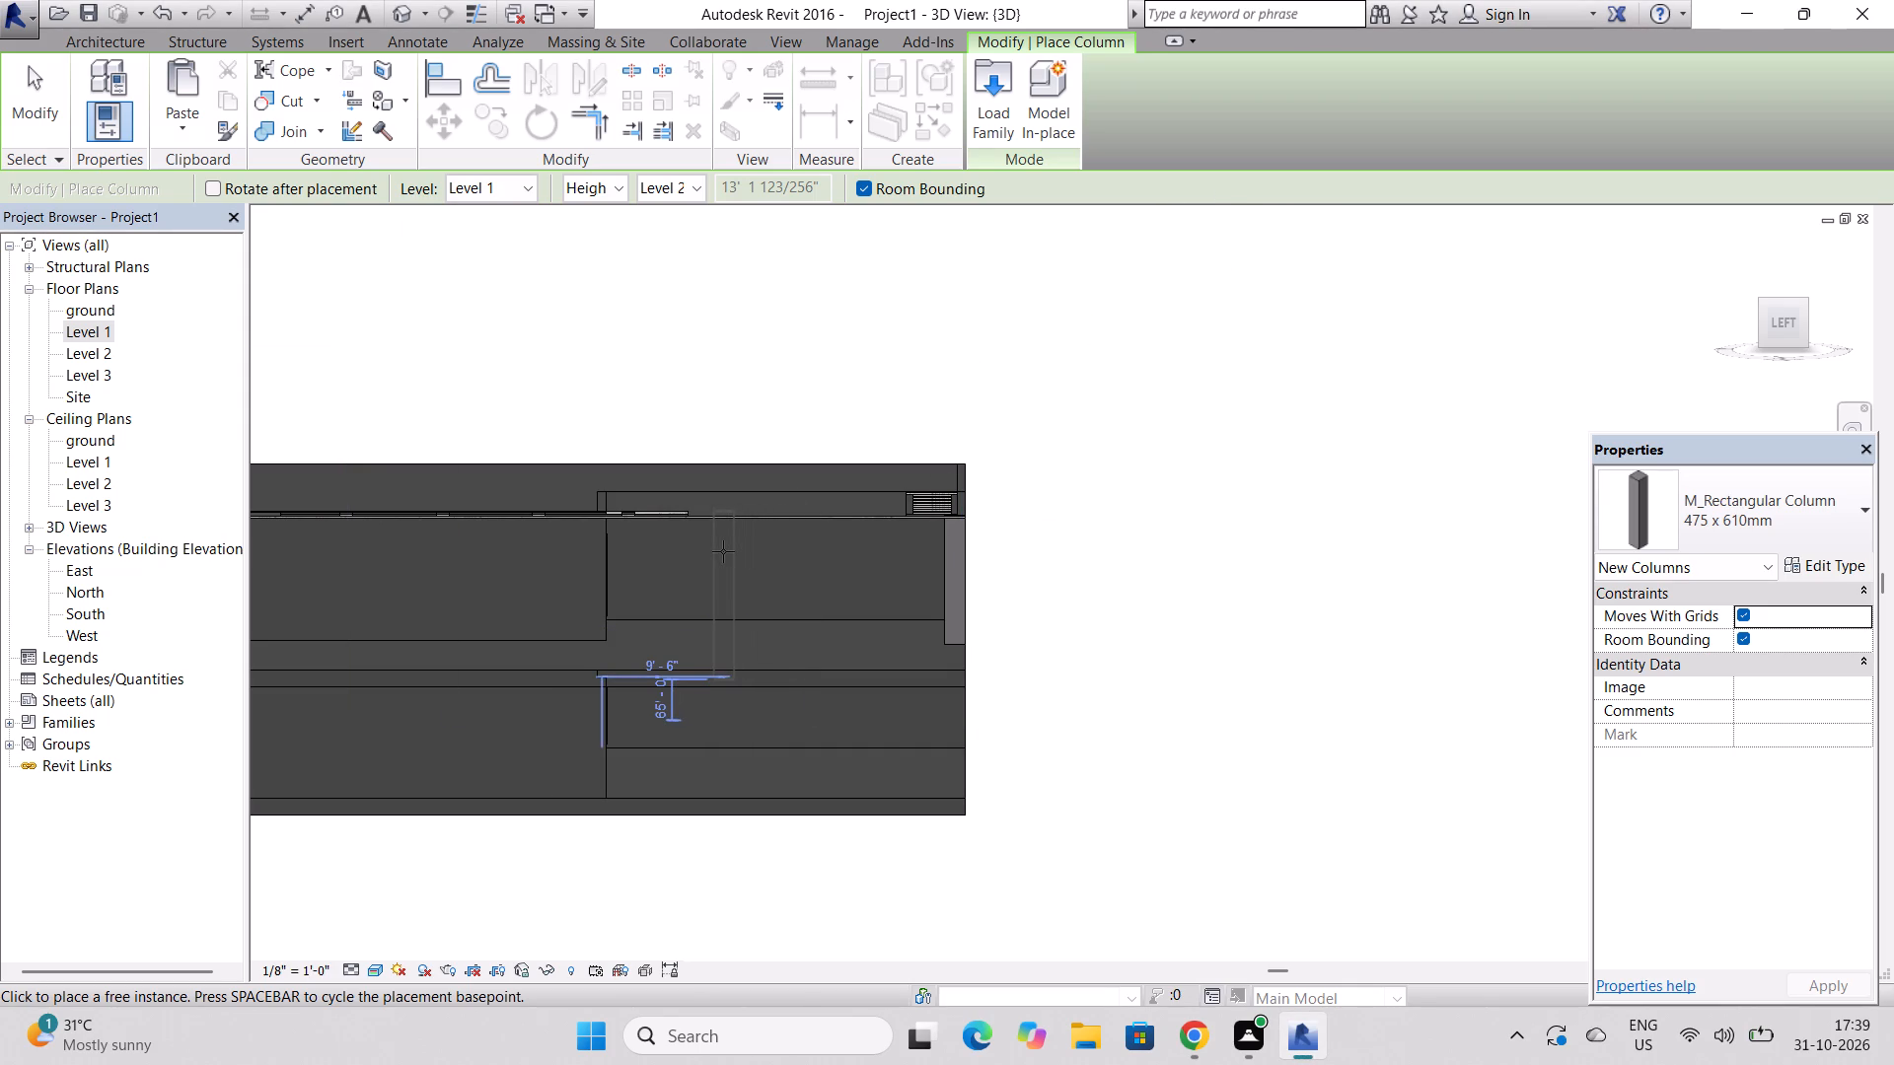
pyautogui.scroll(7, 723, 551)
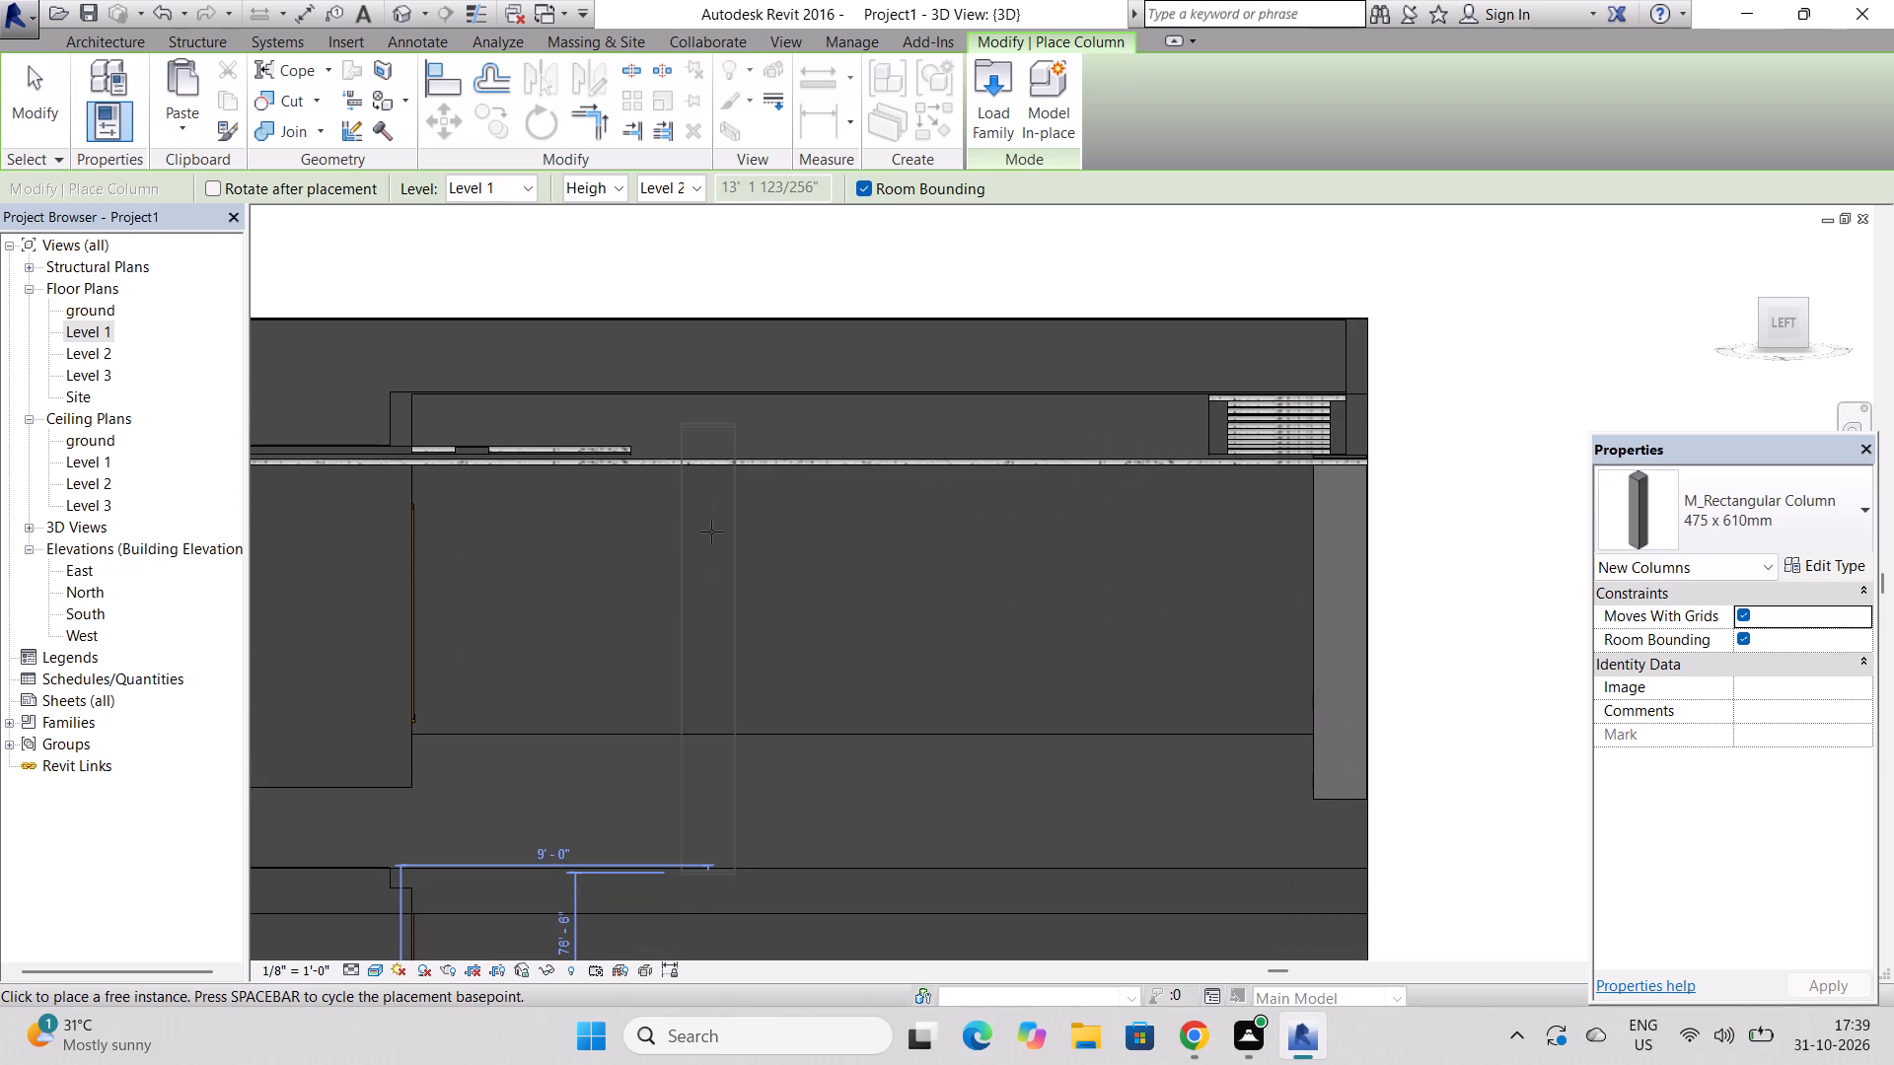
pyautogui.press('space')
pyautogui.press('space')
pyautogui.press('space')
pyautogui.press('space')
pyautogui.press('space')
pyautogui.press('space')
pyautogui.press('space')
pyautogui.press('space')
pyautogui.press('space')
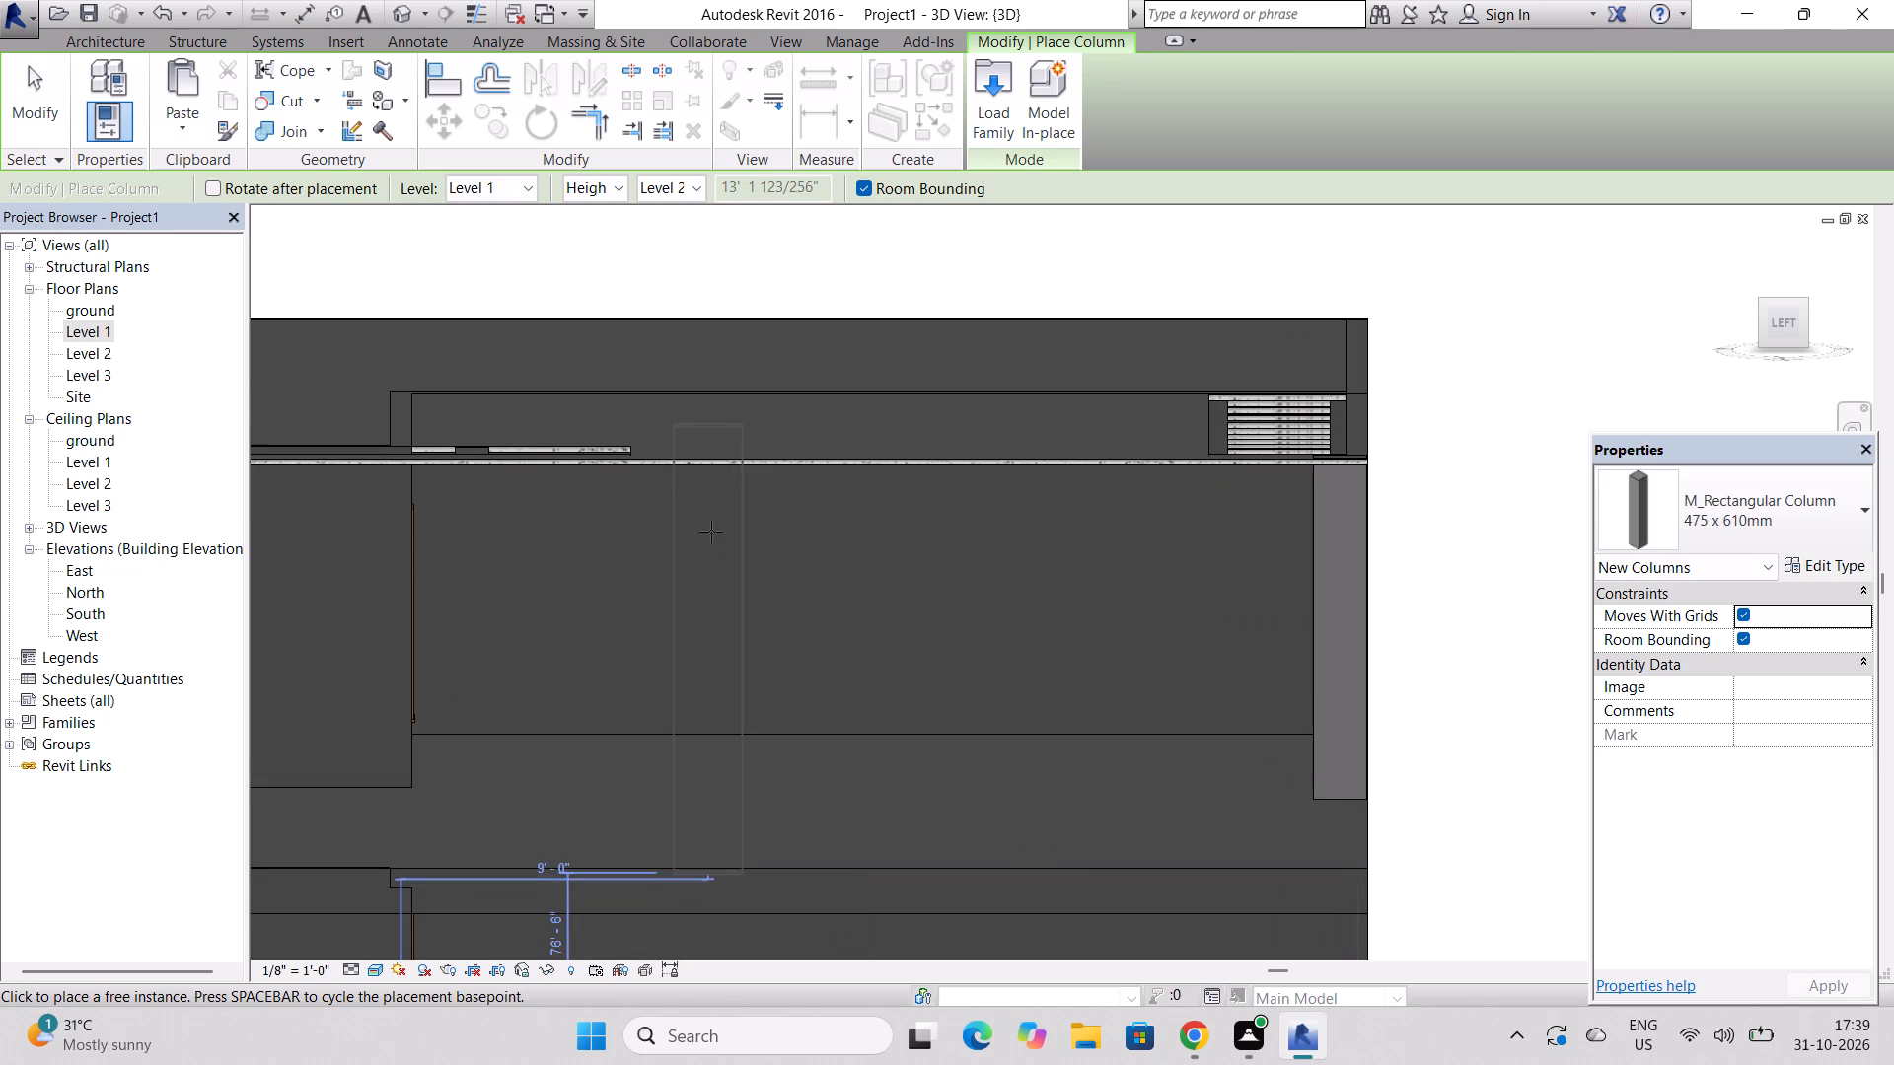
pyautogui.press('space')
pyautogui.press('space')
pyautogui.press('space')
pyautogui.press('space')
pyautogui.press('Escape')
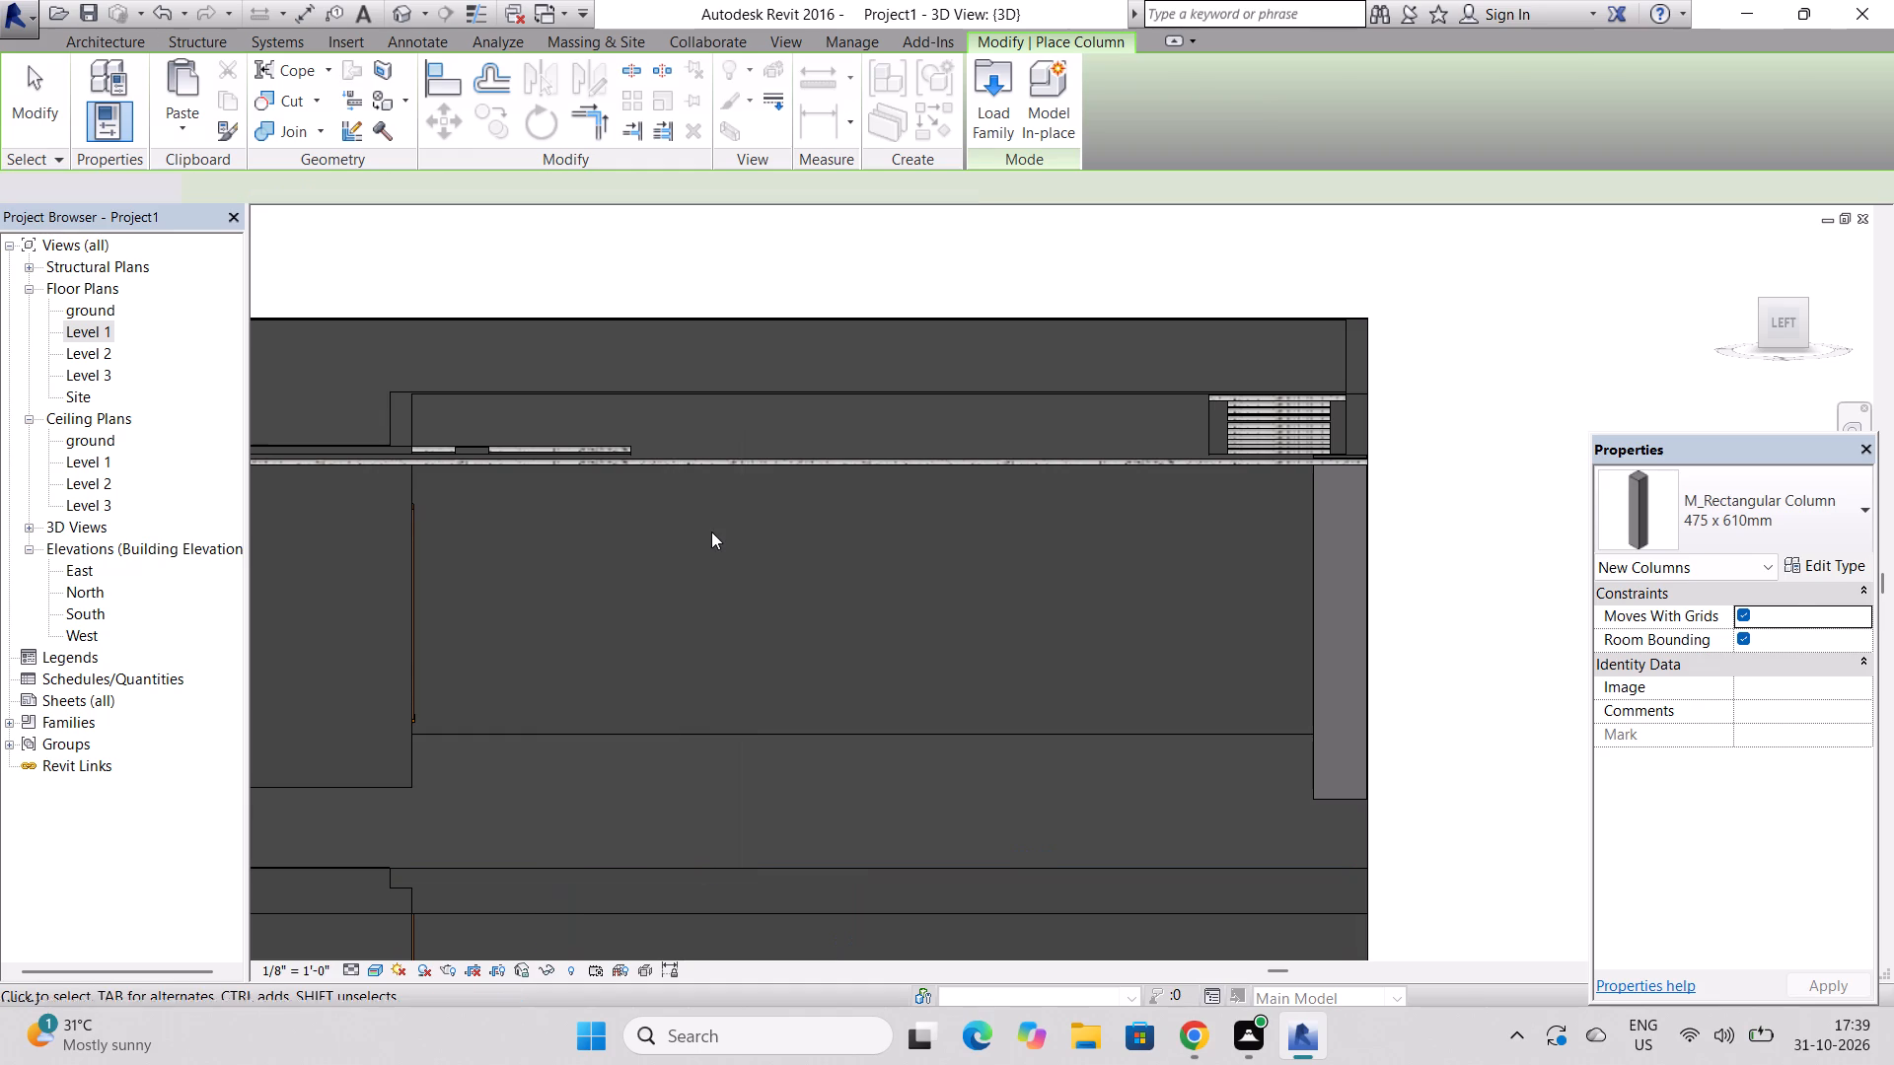
# Start an in-place model component in the Walls category, keeping the suggested name.
pyautogui.click(311, 109)
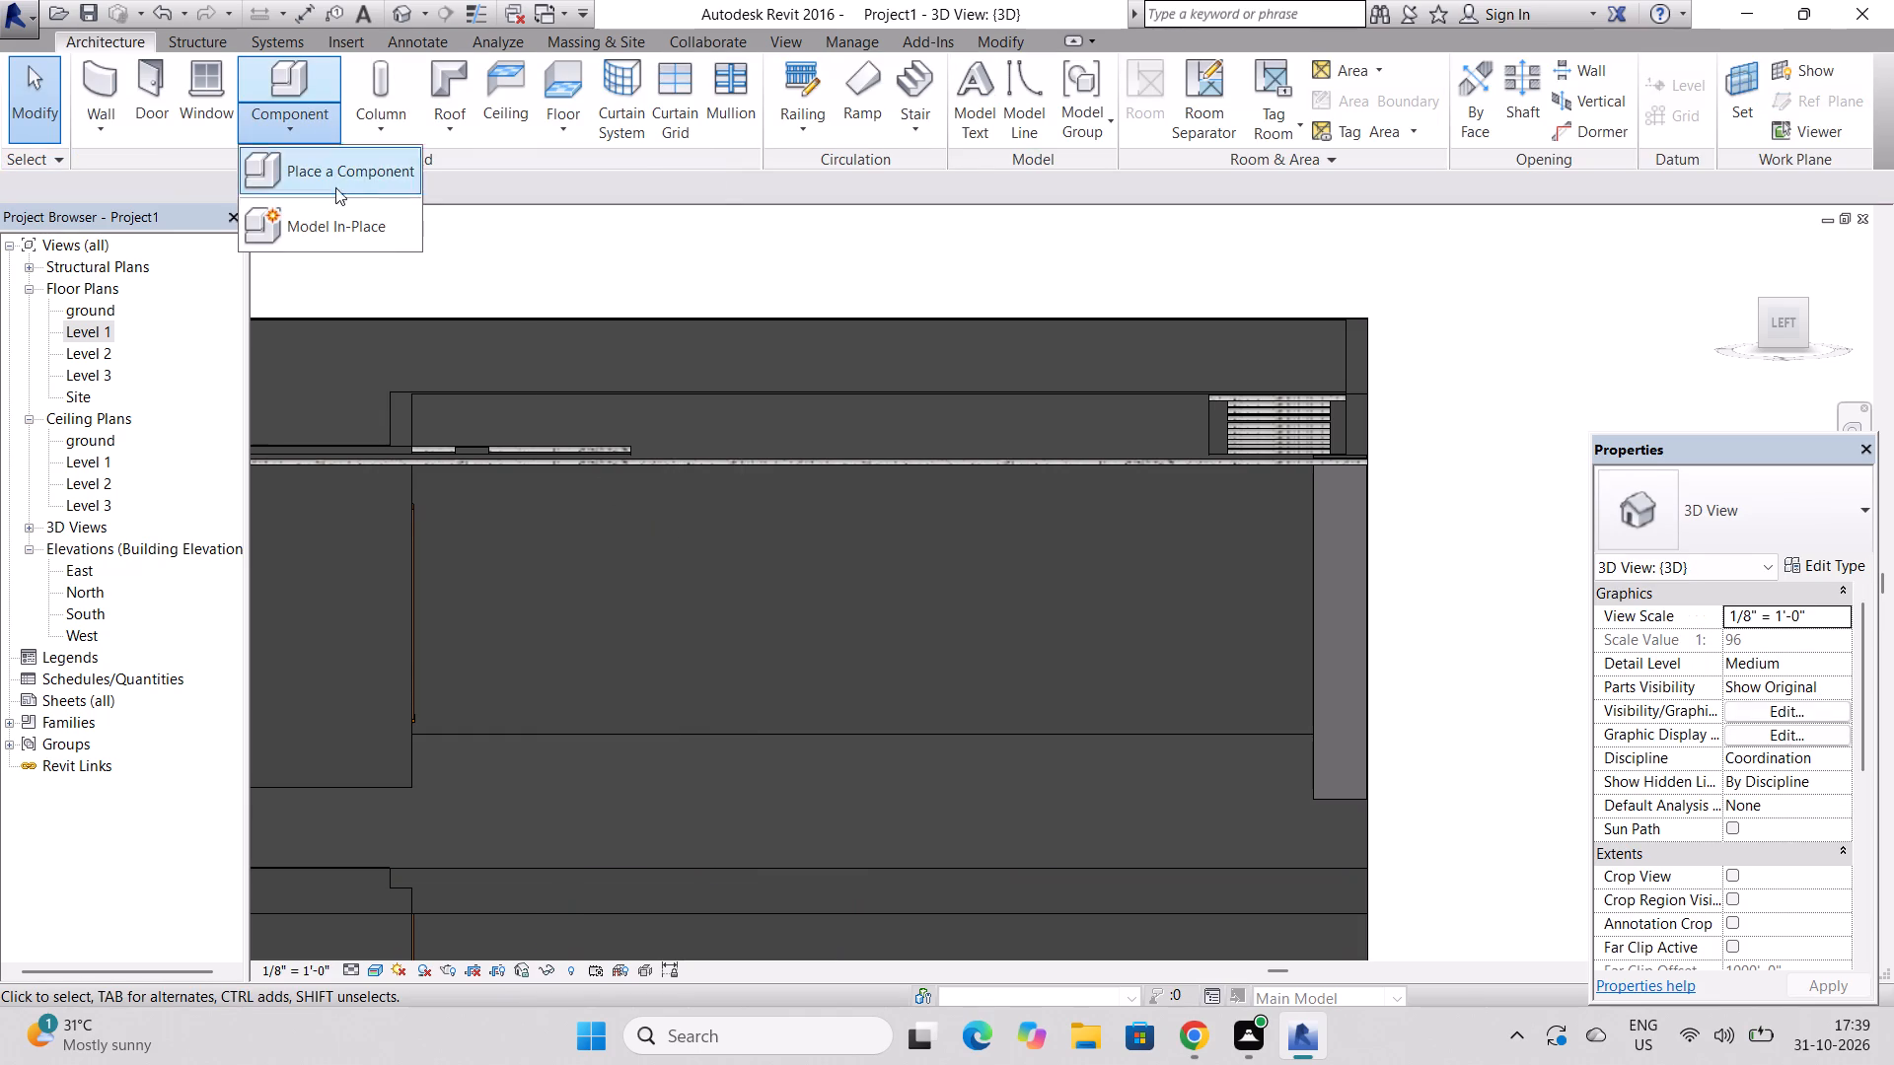
pyautogui.click(335, 215)
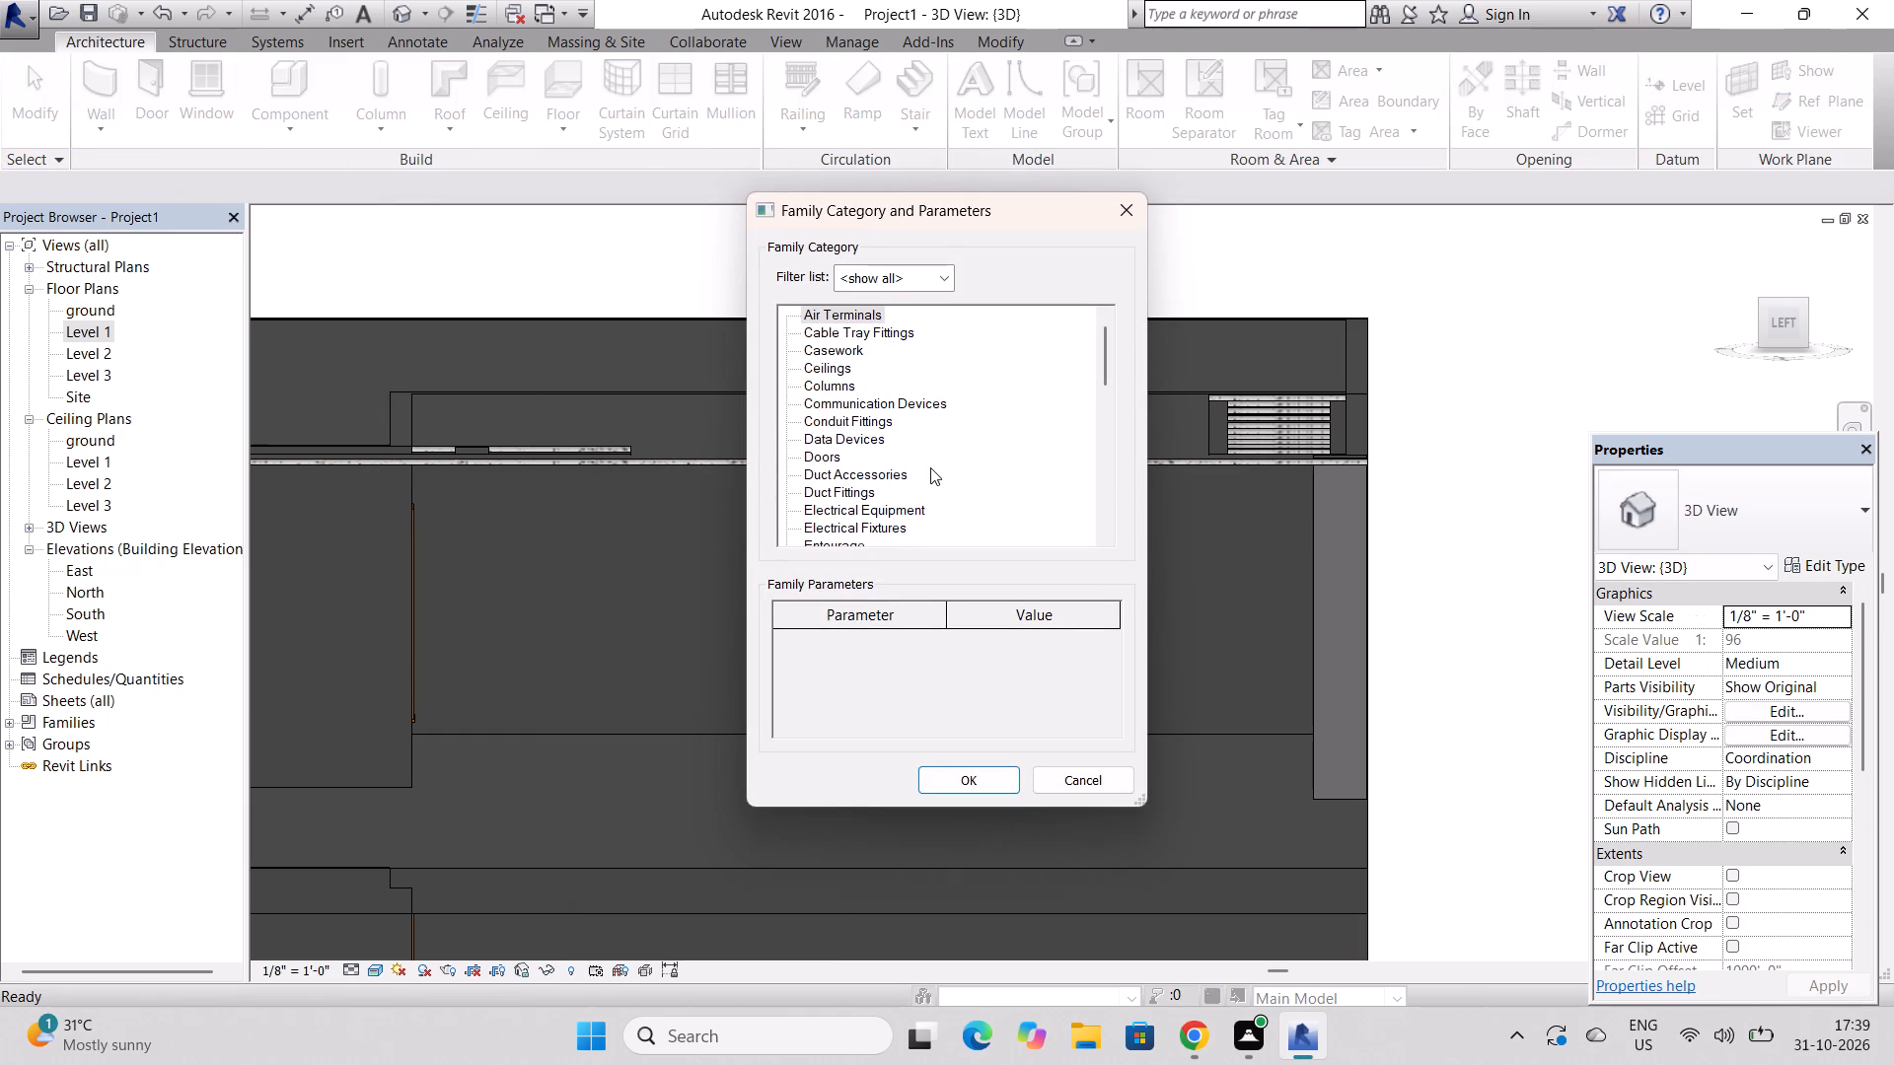
pyautogui.scroll(-7, 844, 418)
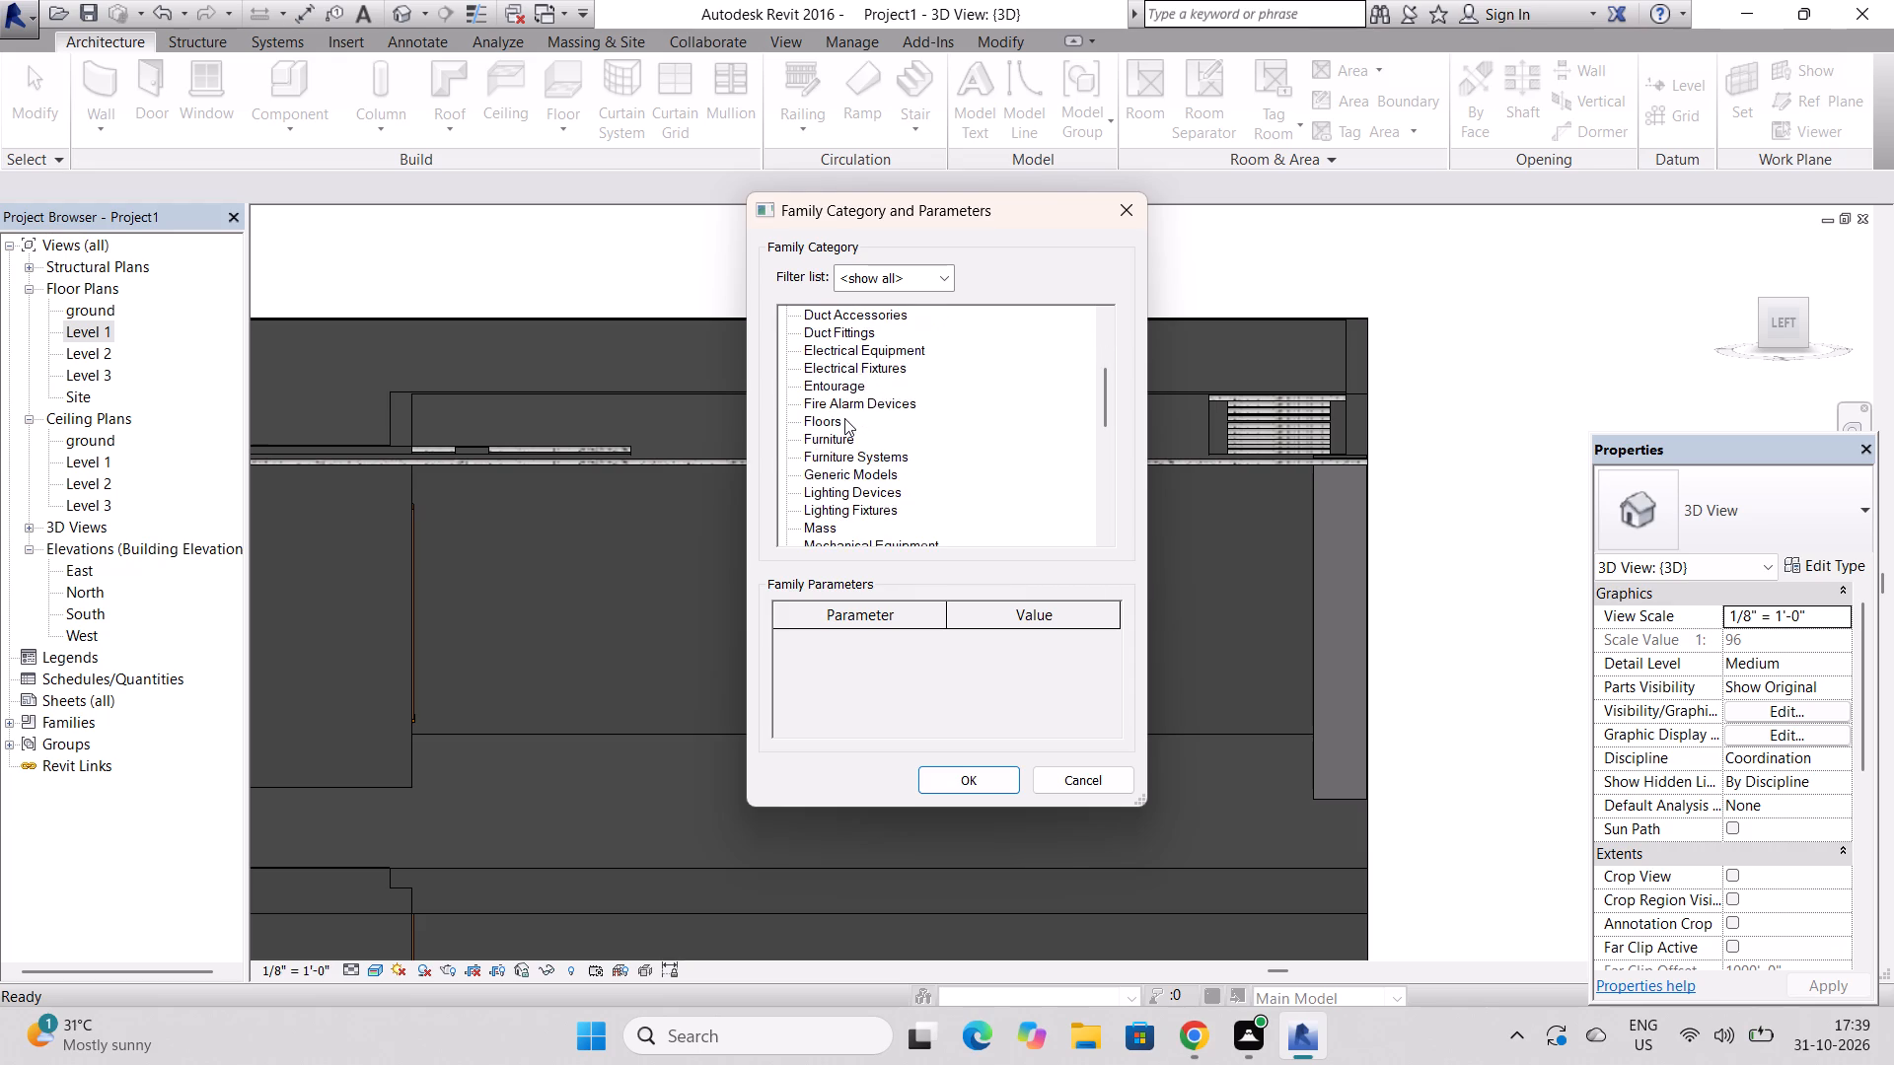
pyautogui.scroll(-14, 844, 418)
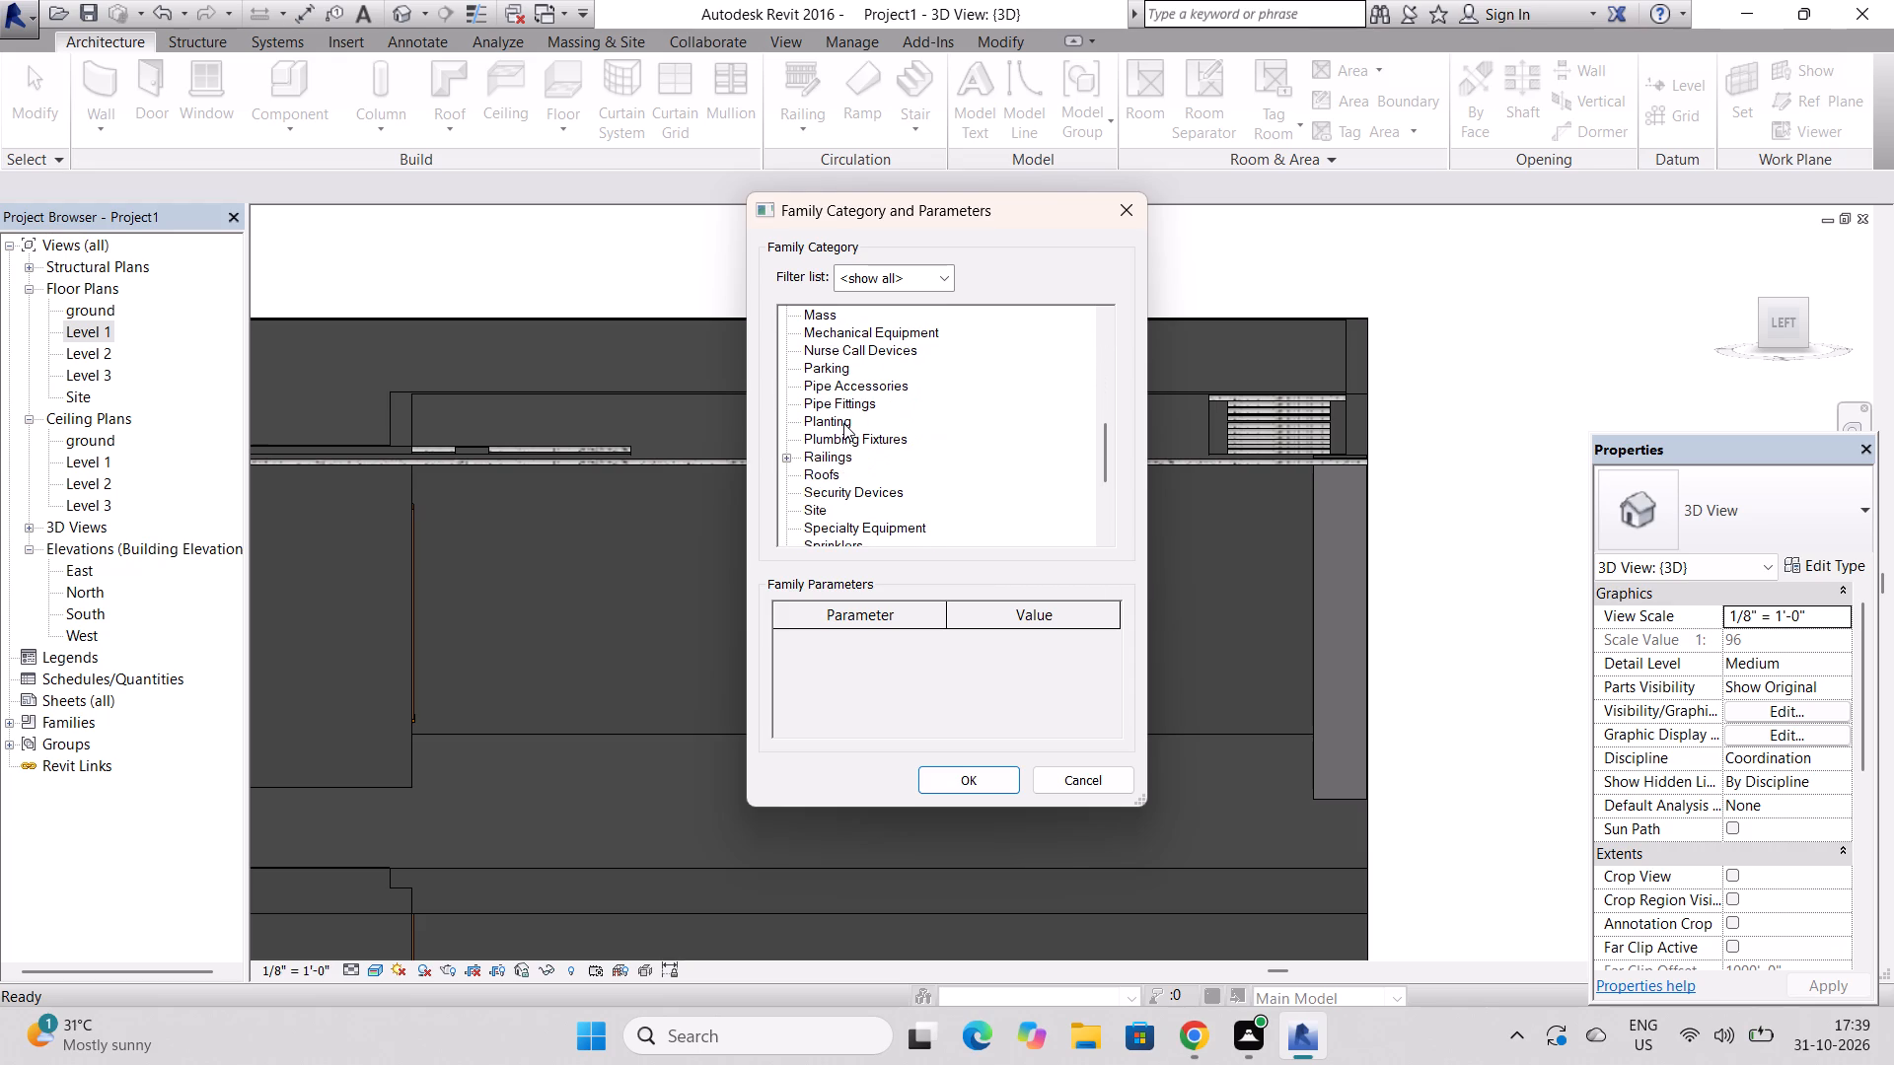
pyautogui.scroll(-14, 843, 423)
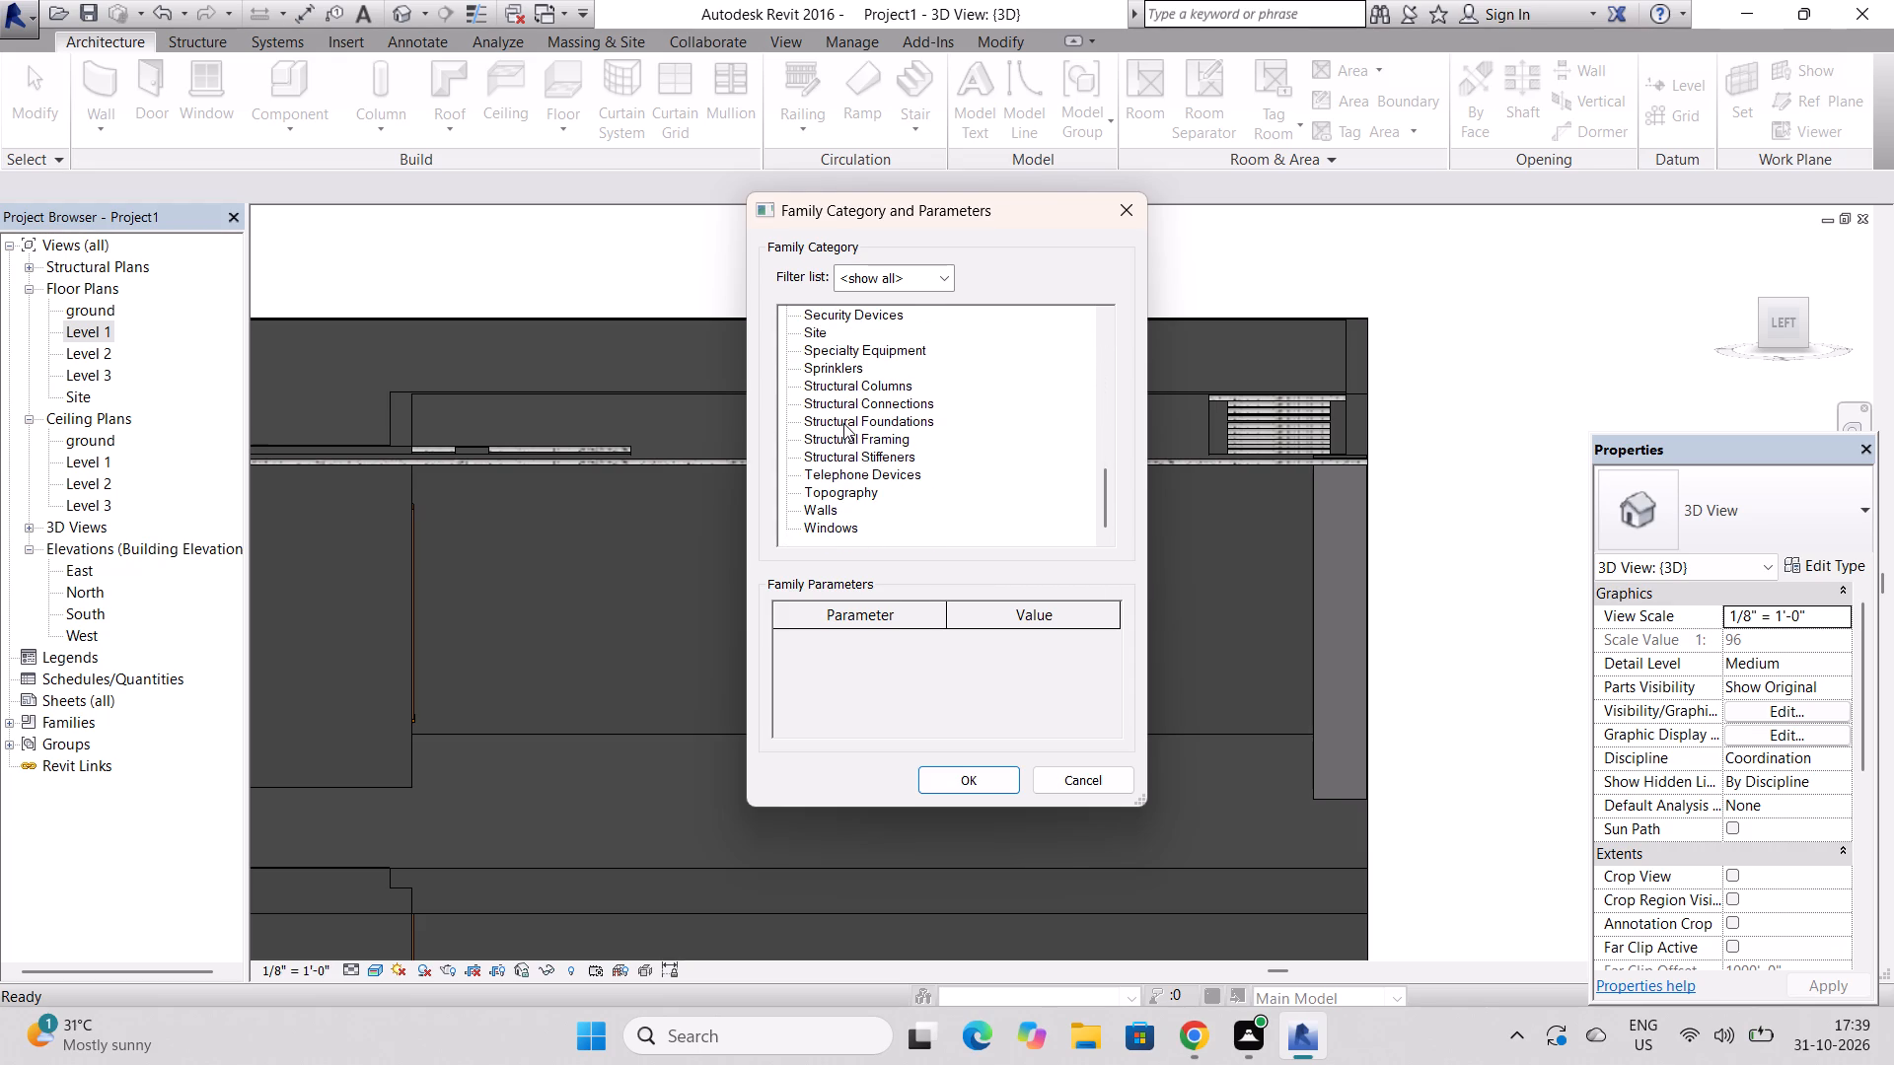
pyautogui.click(817, 507)
pyautogui.click(1008, 773)
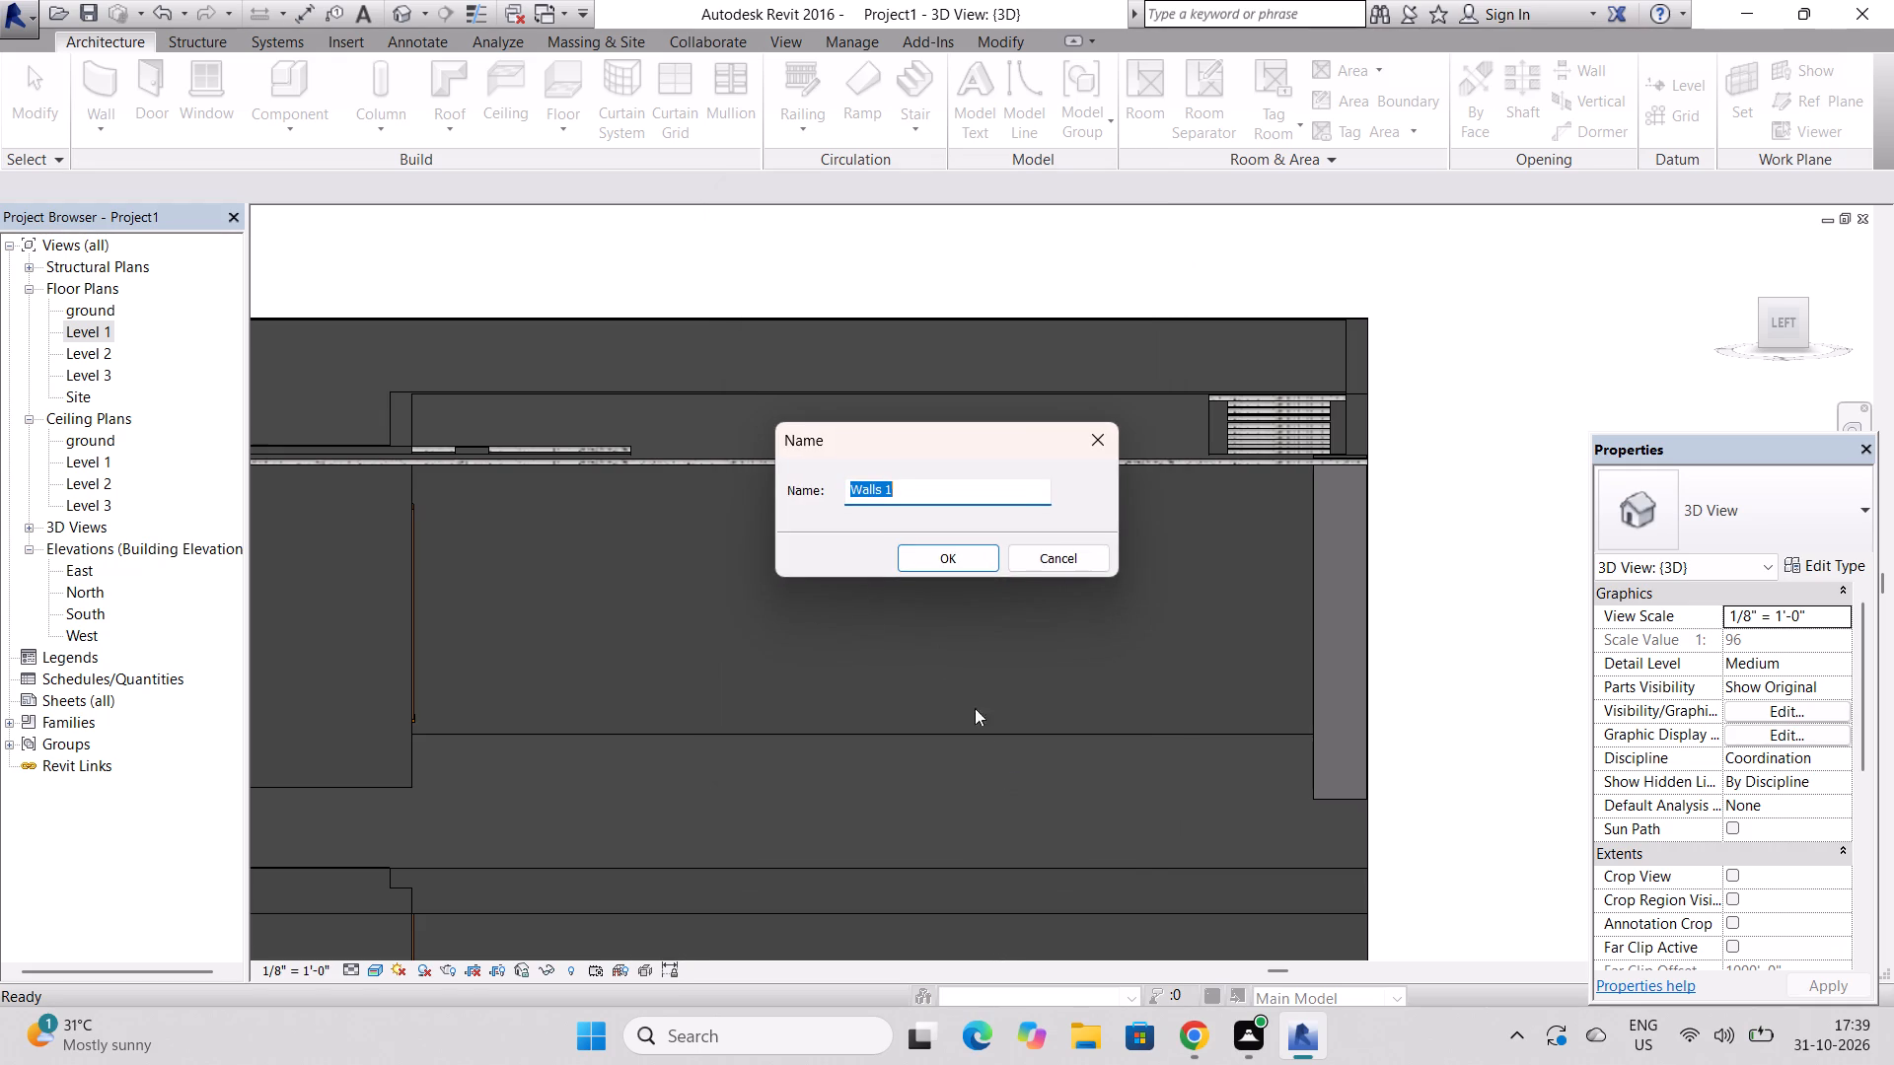
pyautogui.click(929, 564)
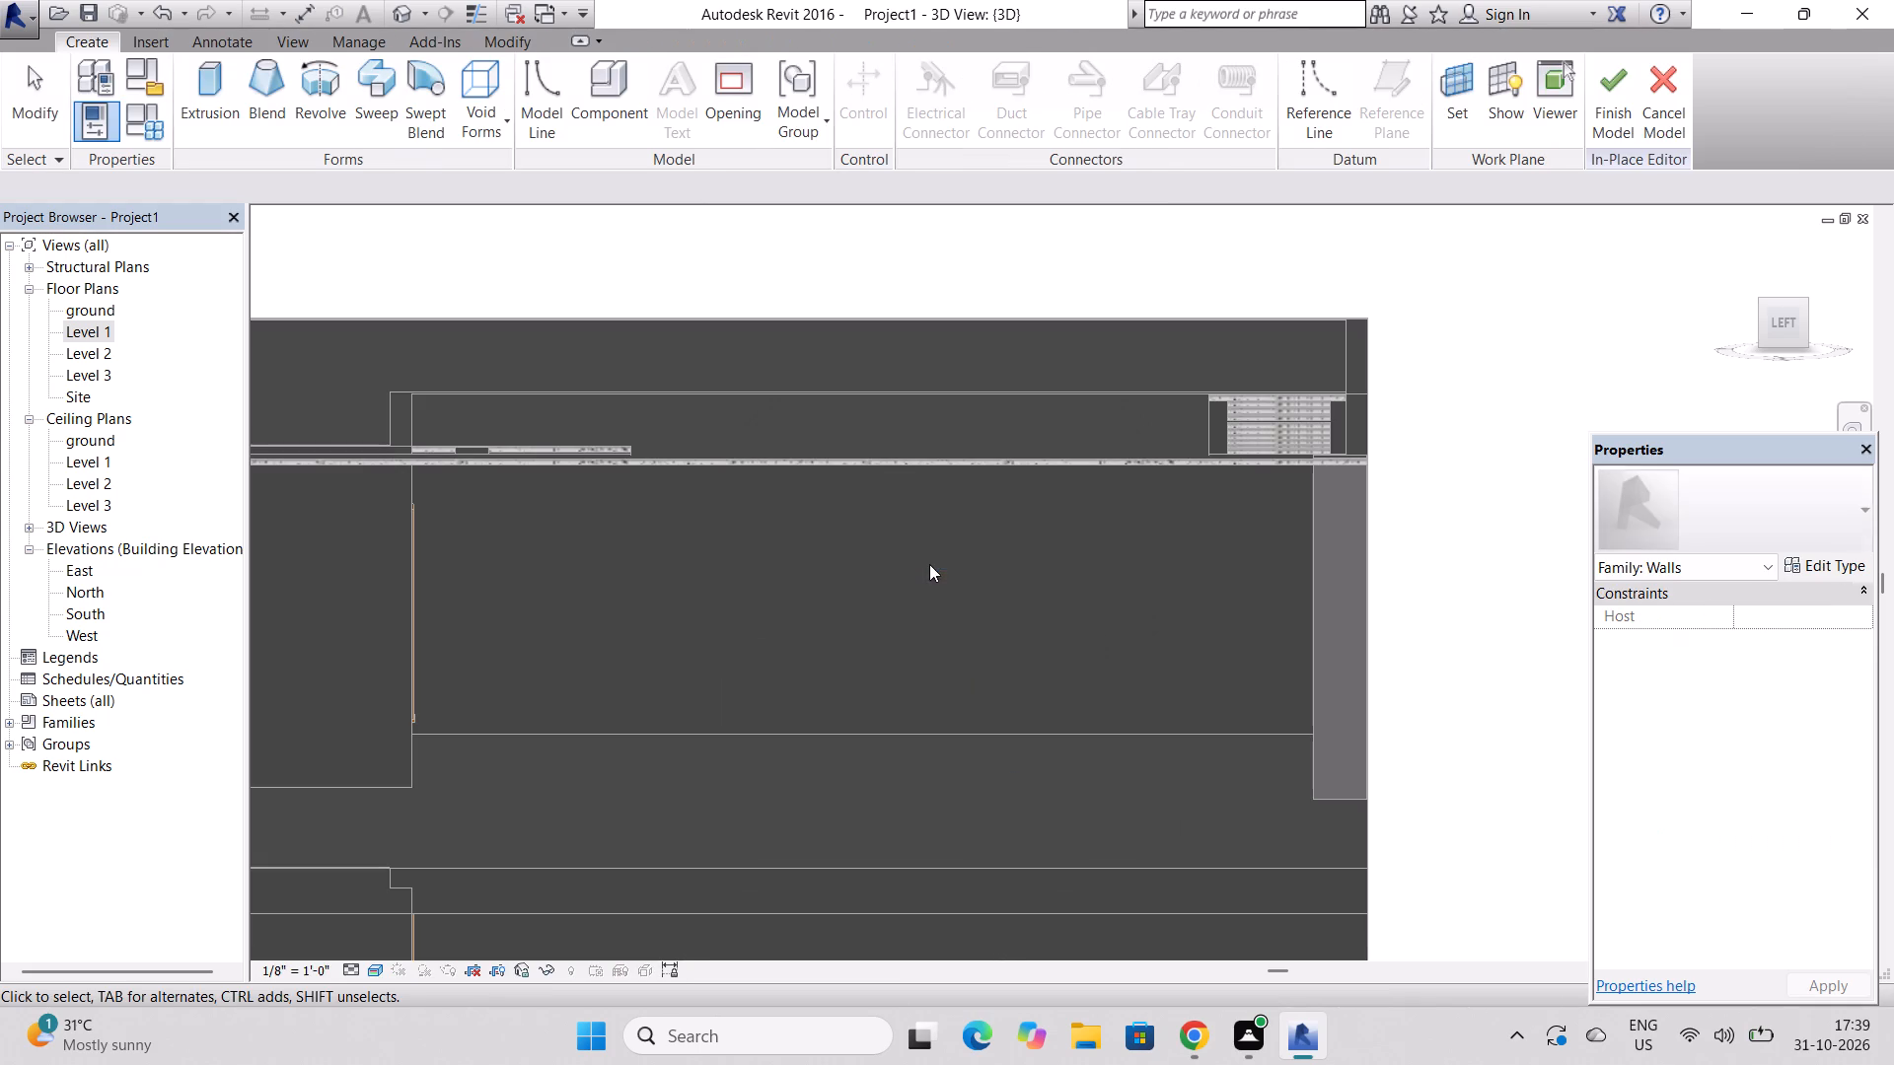
# Set the work plane by picking a plane on the Basic Wall face below the Level 1 ceiling in the left 3D view.
pyautogui.click(1463, 113)
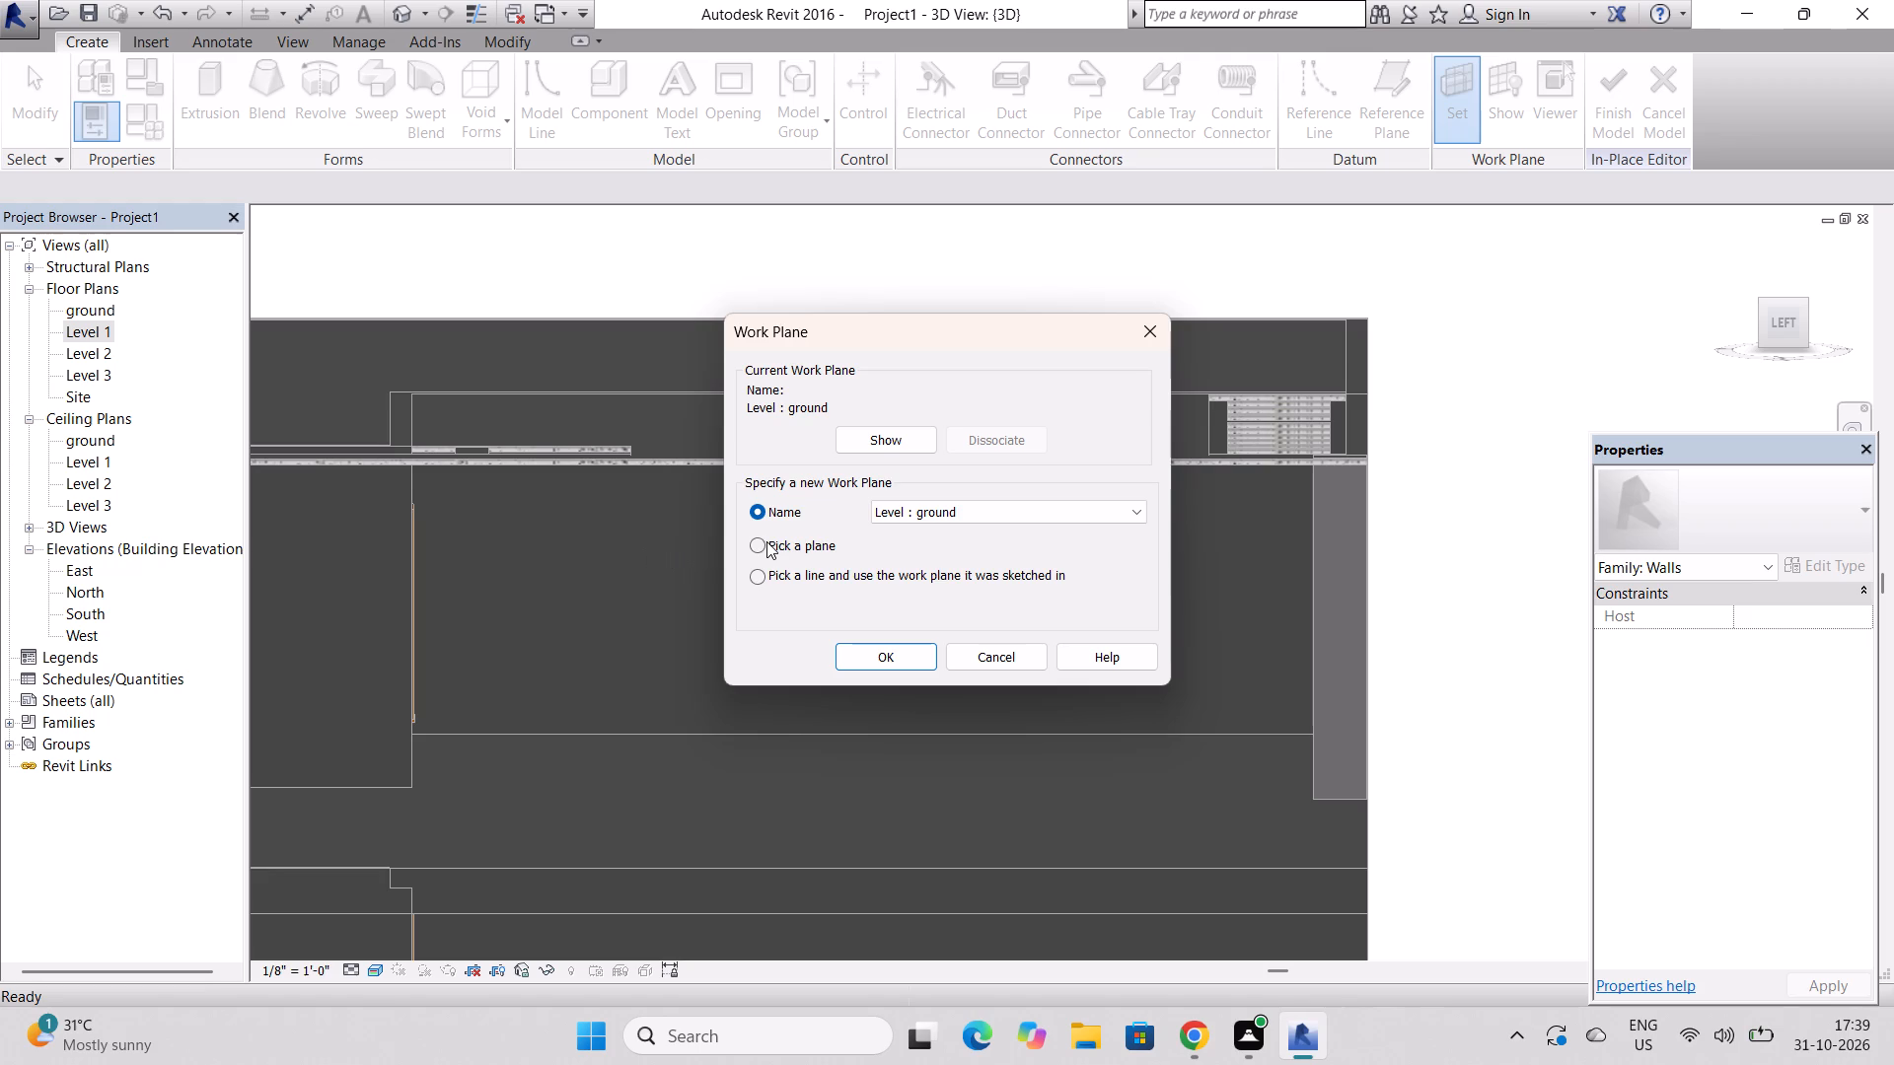
pyautogui.click(757, 541)
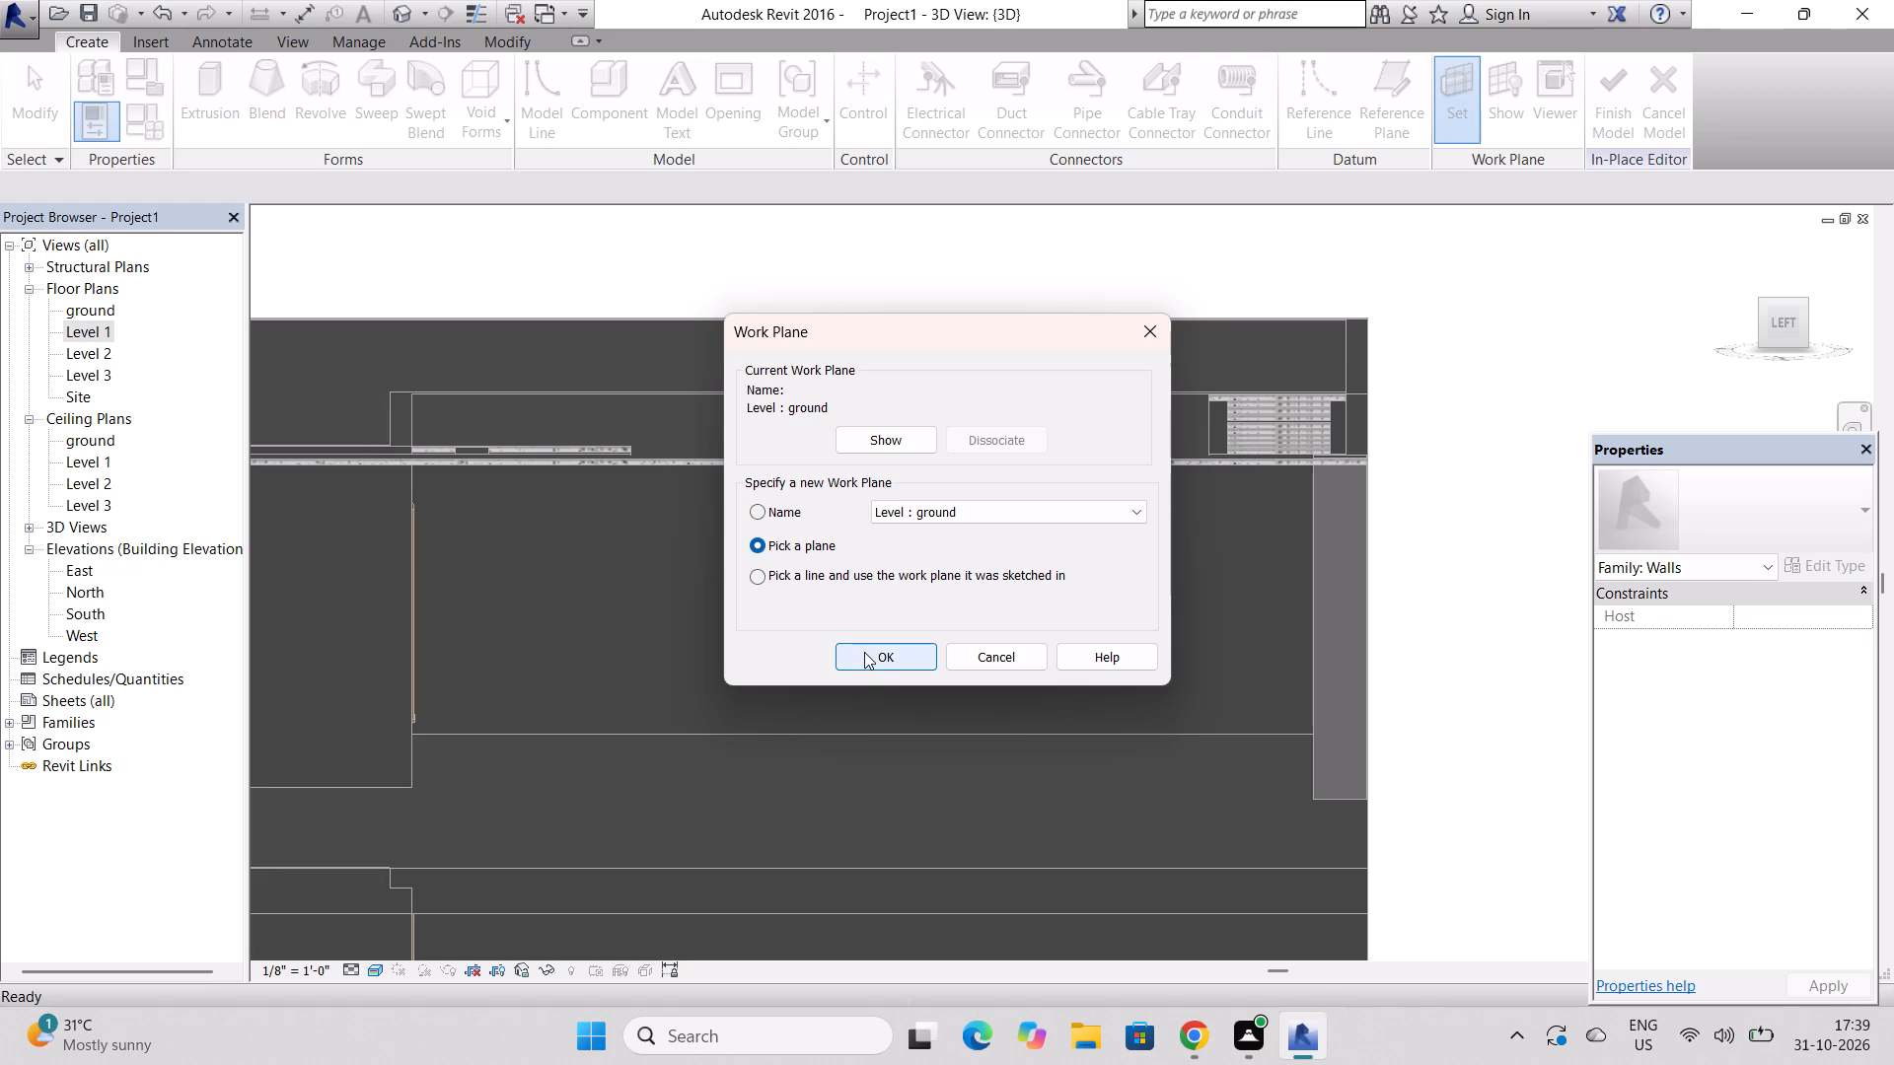
pyautogui.click(864, 652)
pyautogui.scroll(-6, 818, 478)
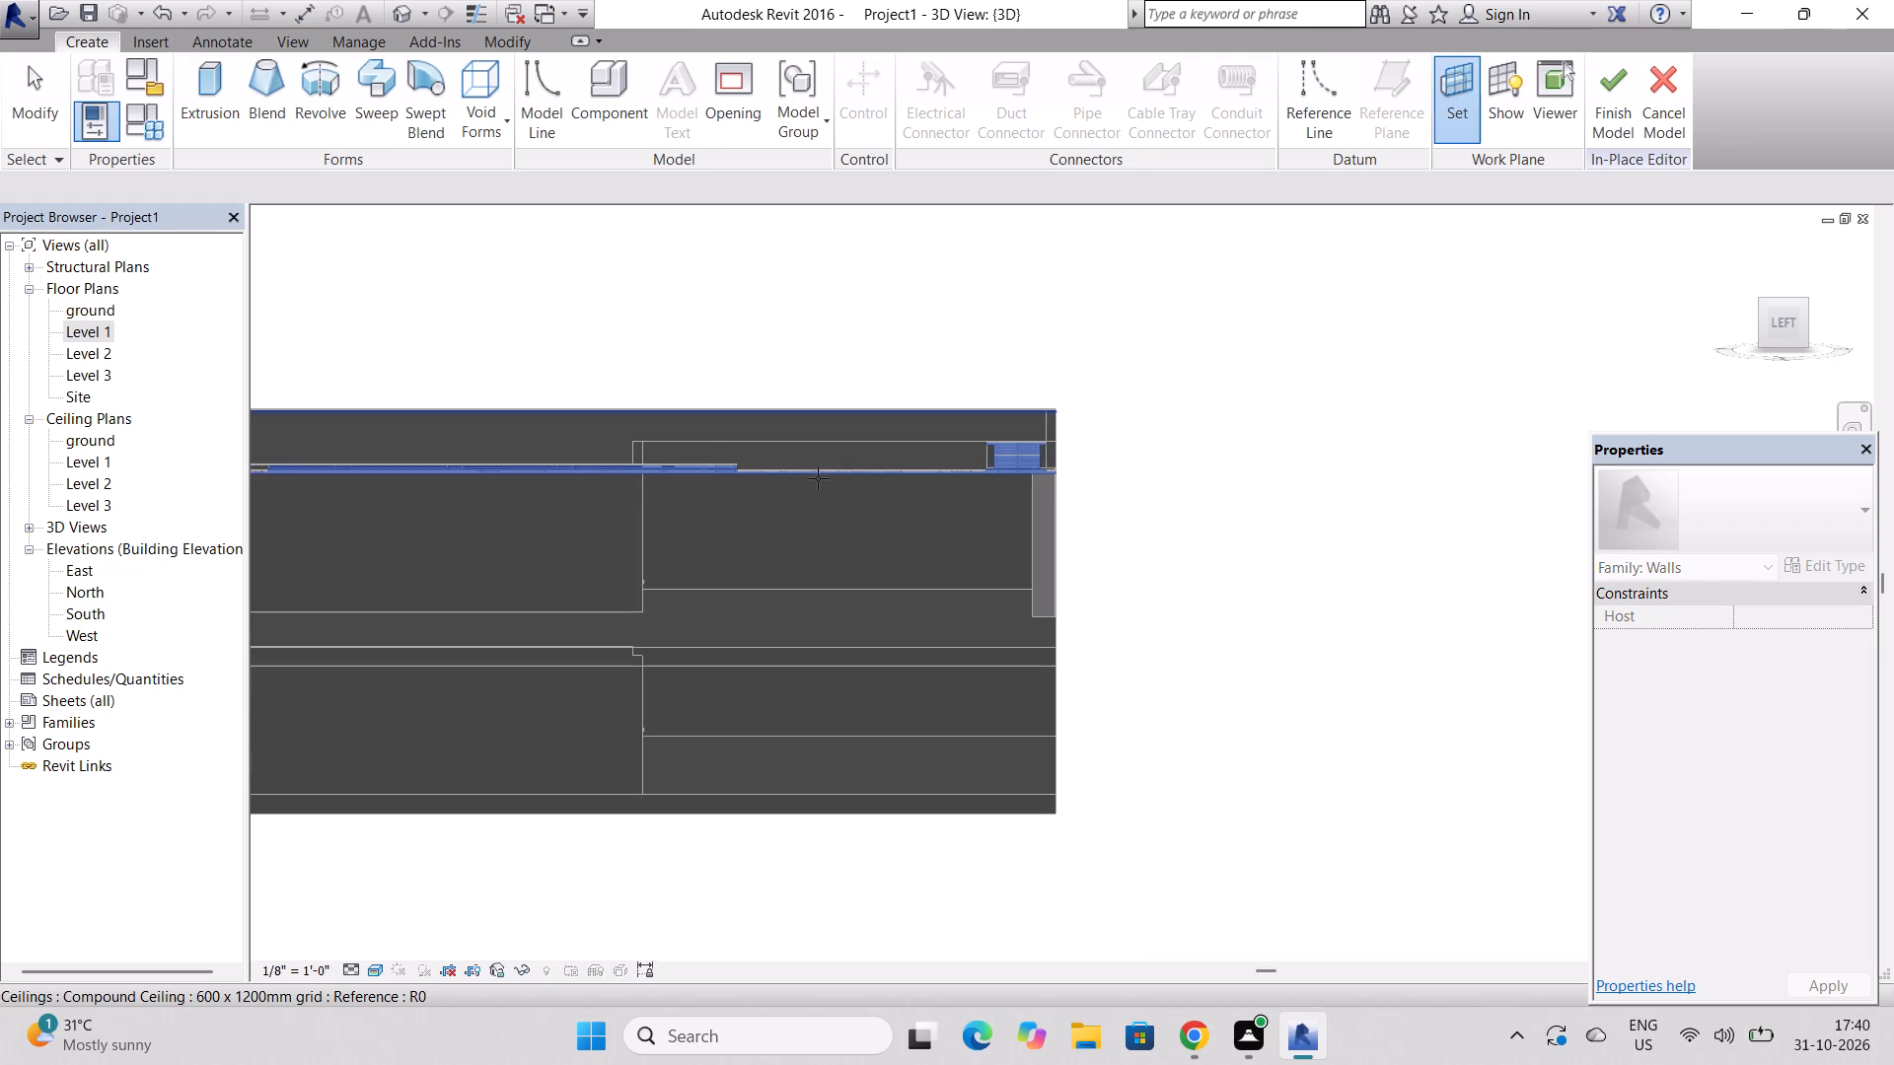
pyautogui.scroll(7, 624, 478)
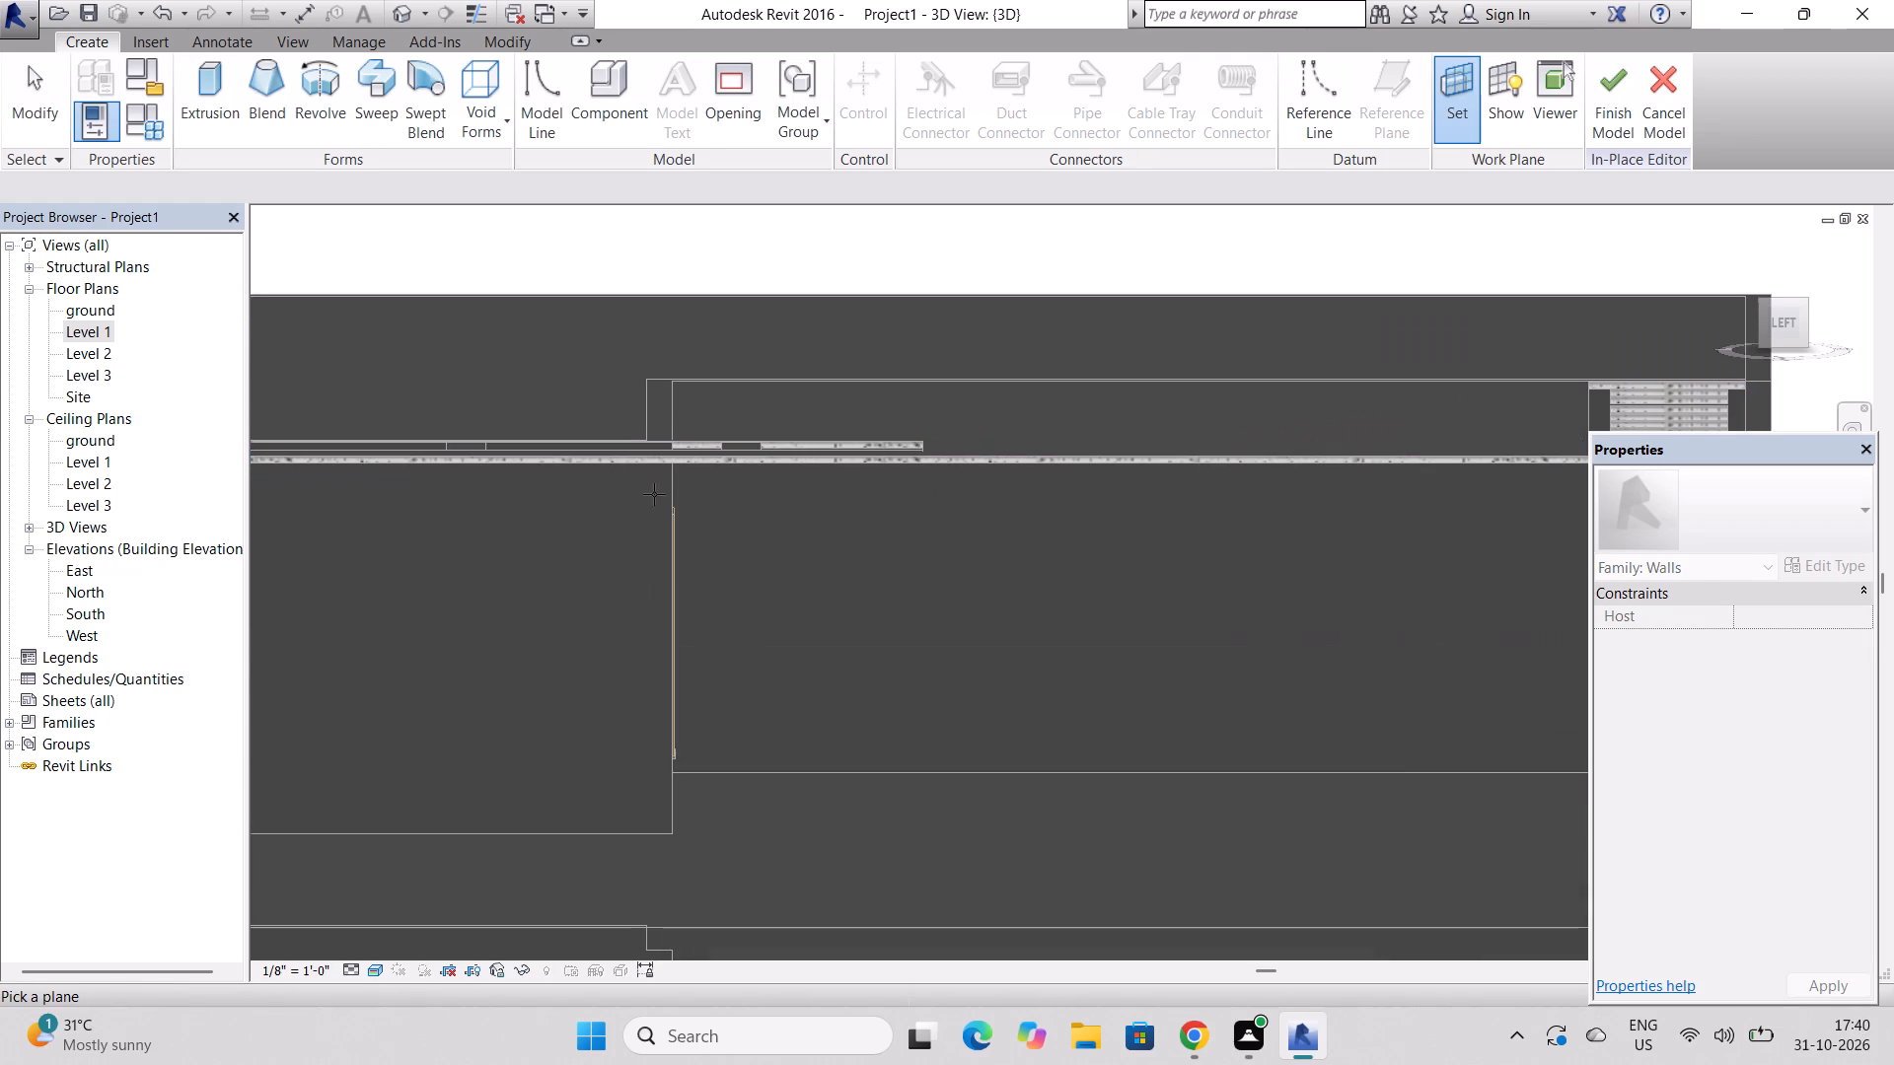
pyautogui.click(667, 494)
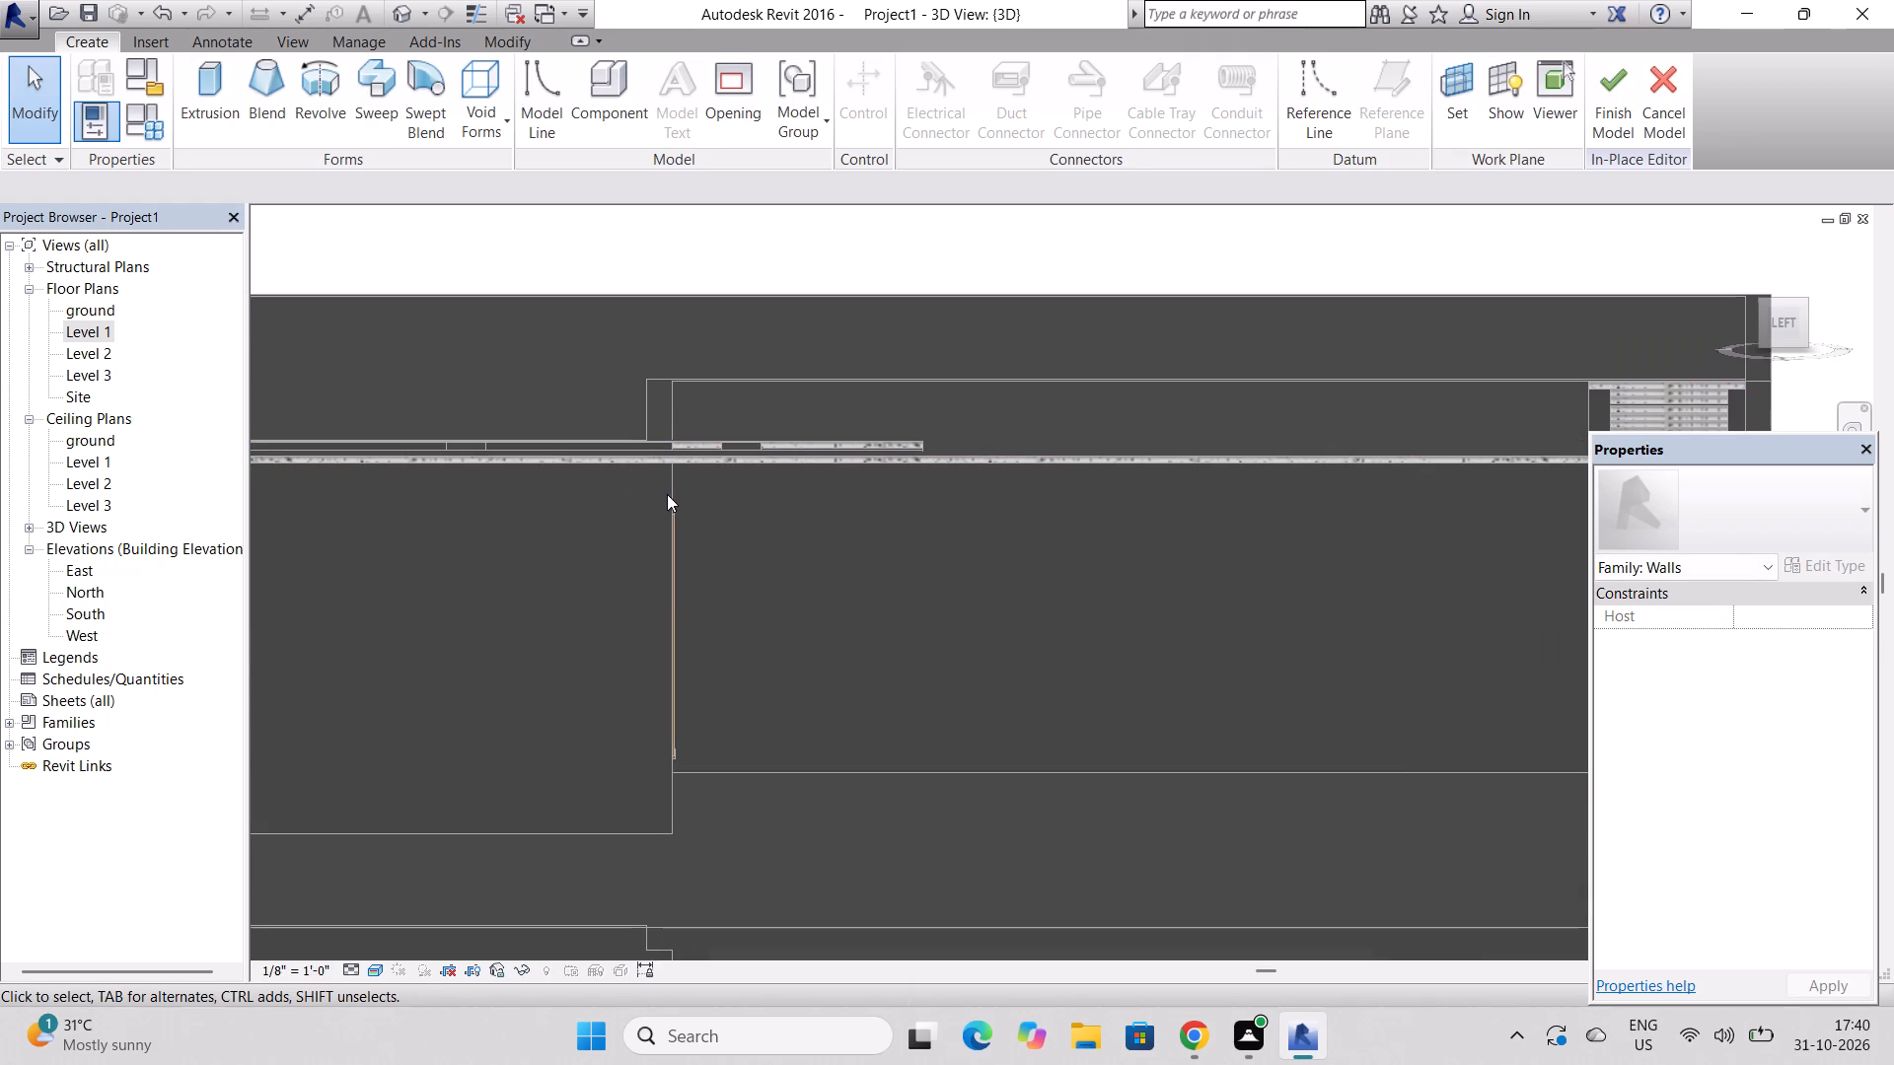
# Create a 1' 0" deep extrusion from a narrow rectangle just below the ceiling, spanning from the wall edge to the column's outer edge.
pyautogui.click(206, 85)
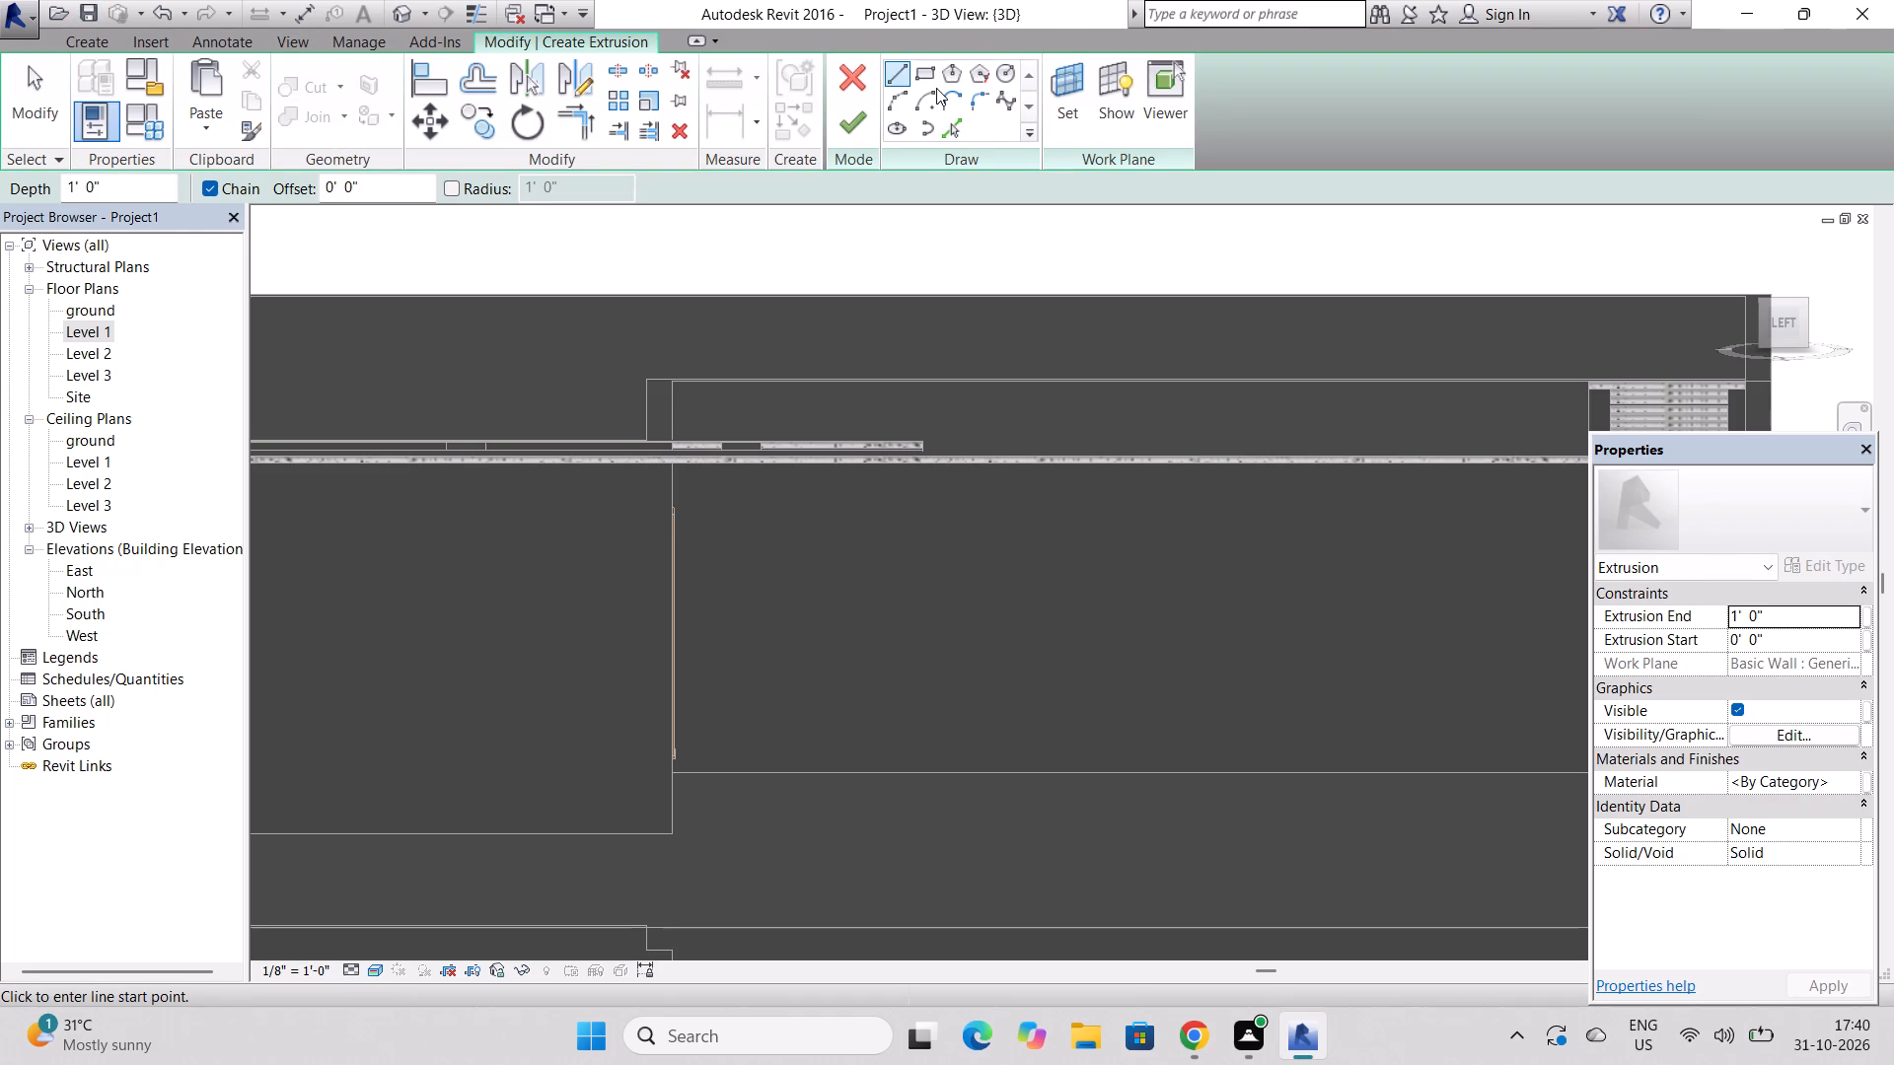
pyautogui.click(934, 80)
pyautogui.scroll(-4, 1001, 420)
pyautogui.scroll(-2, 967, 495)
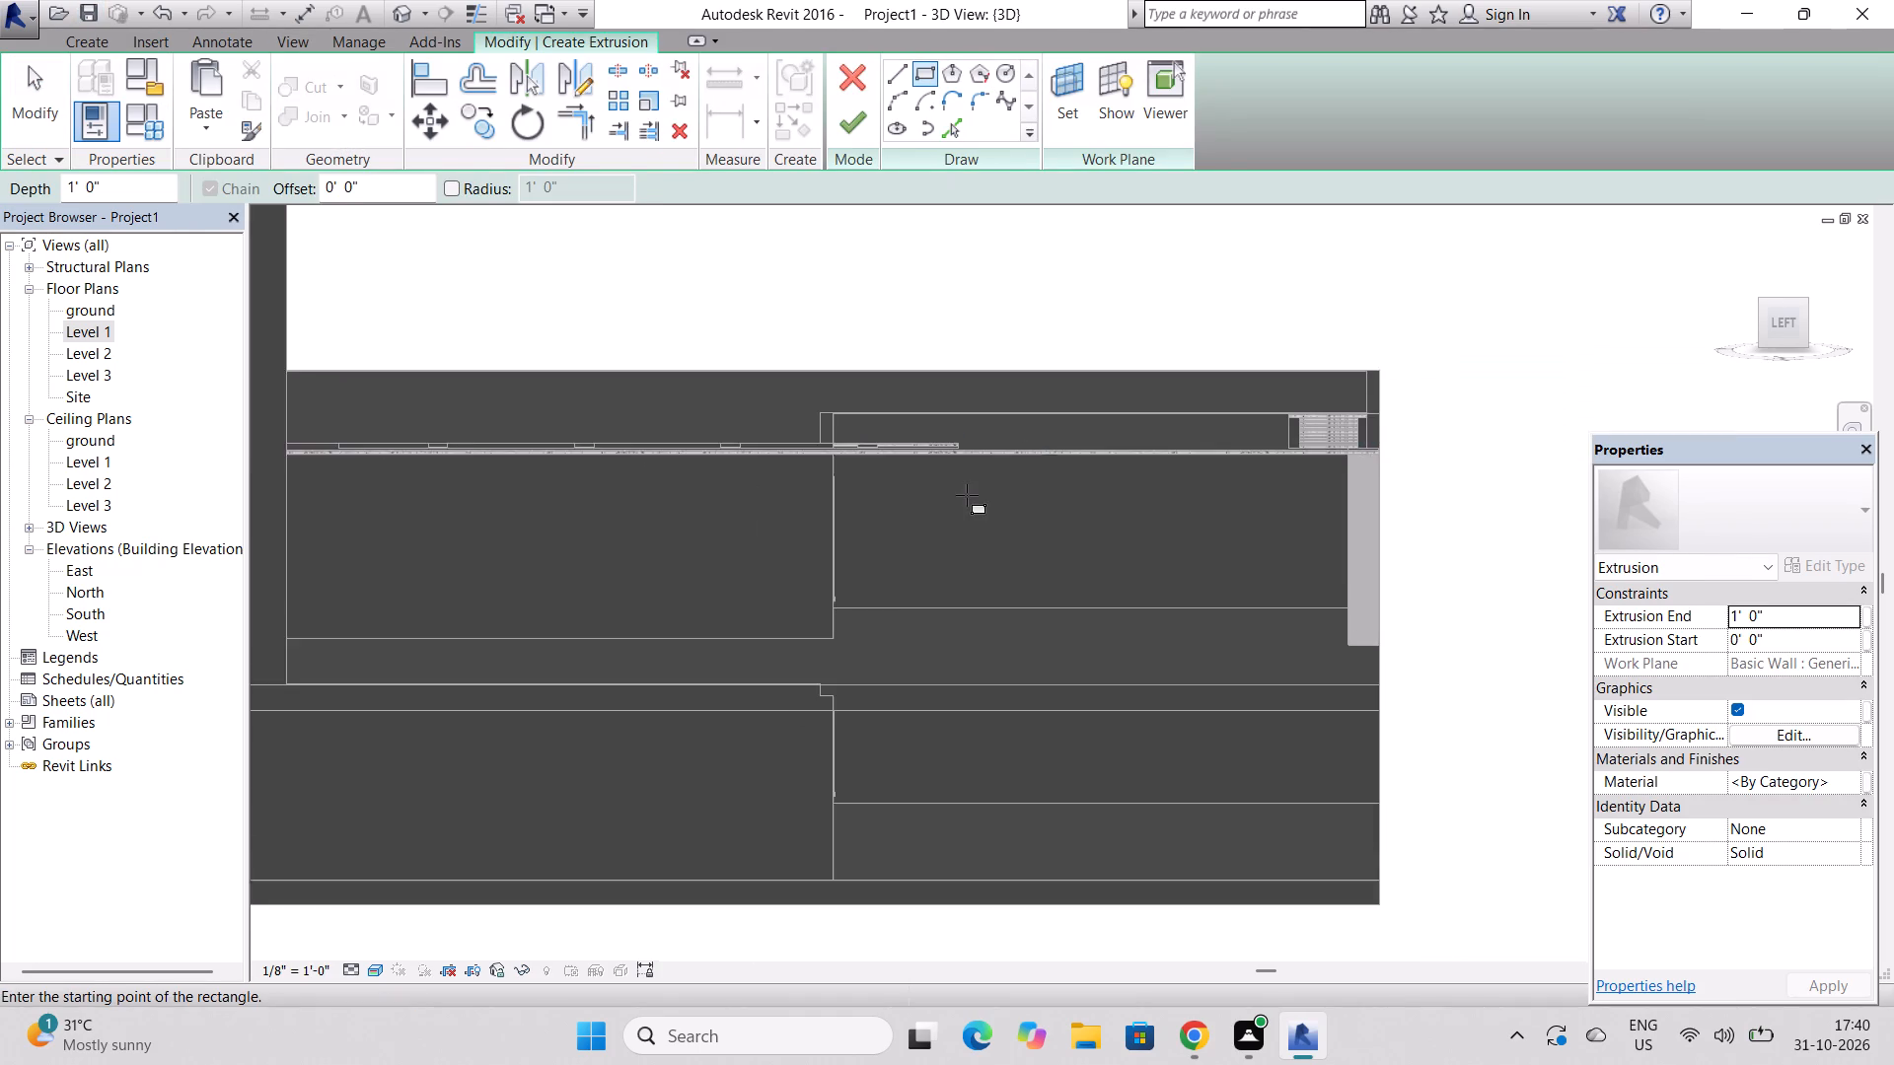
pyautogui.scroll(10, 844, 473)
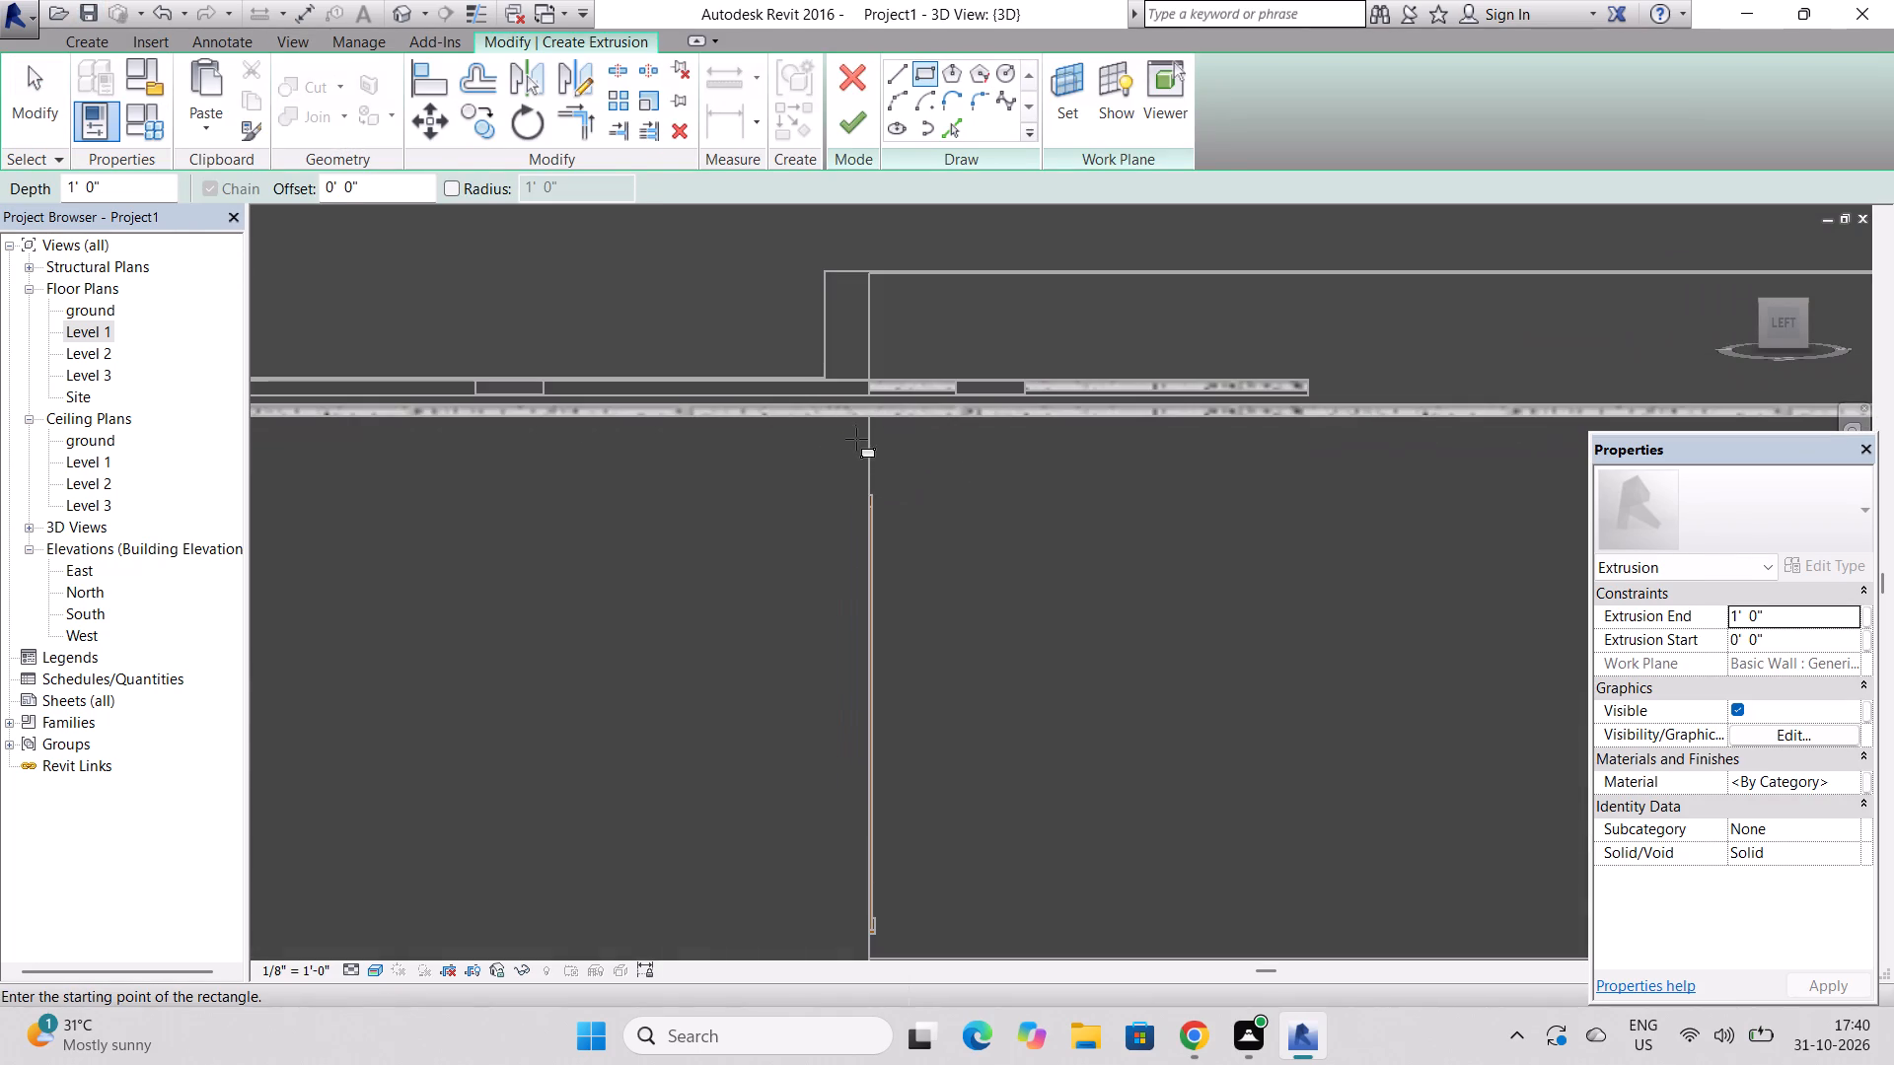
pyautogui.click(863, 418)
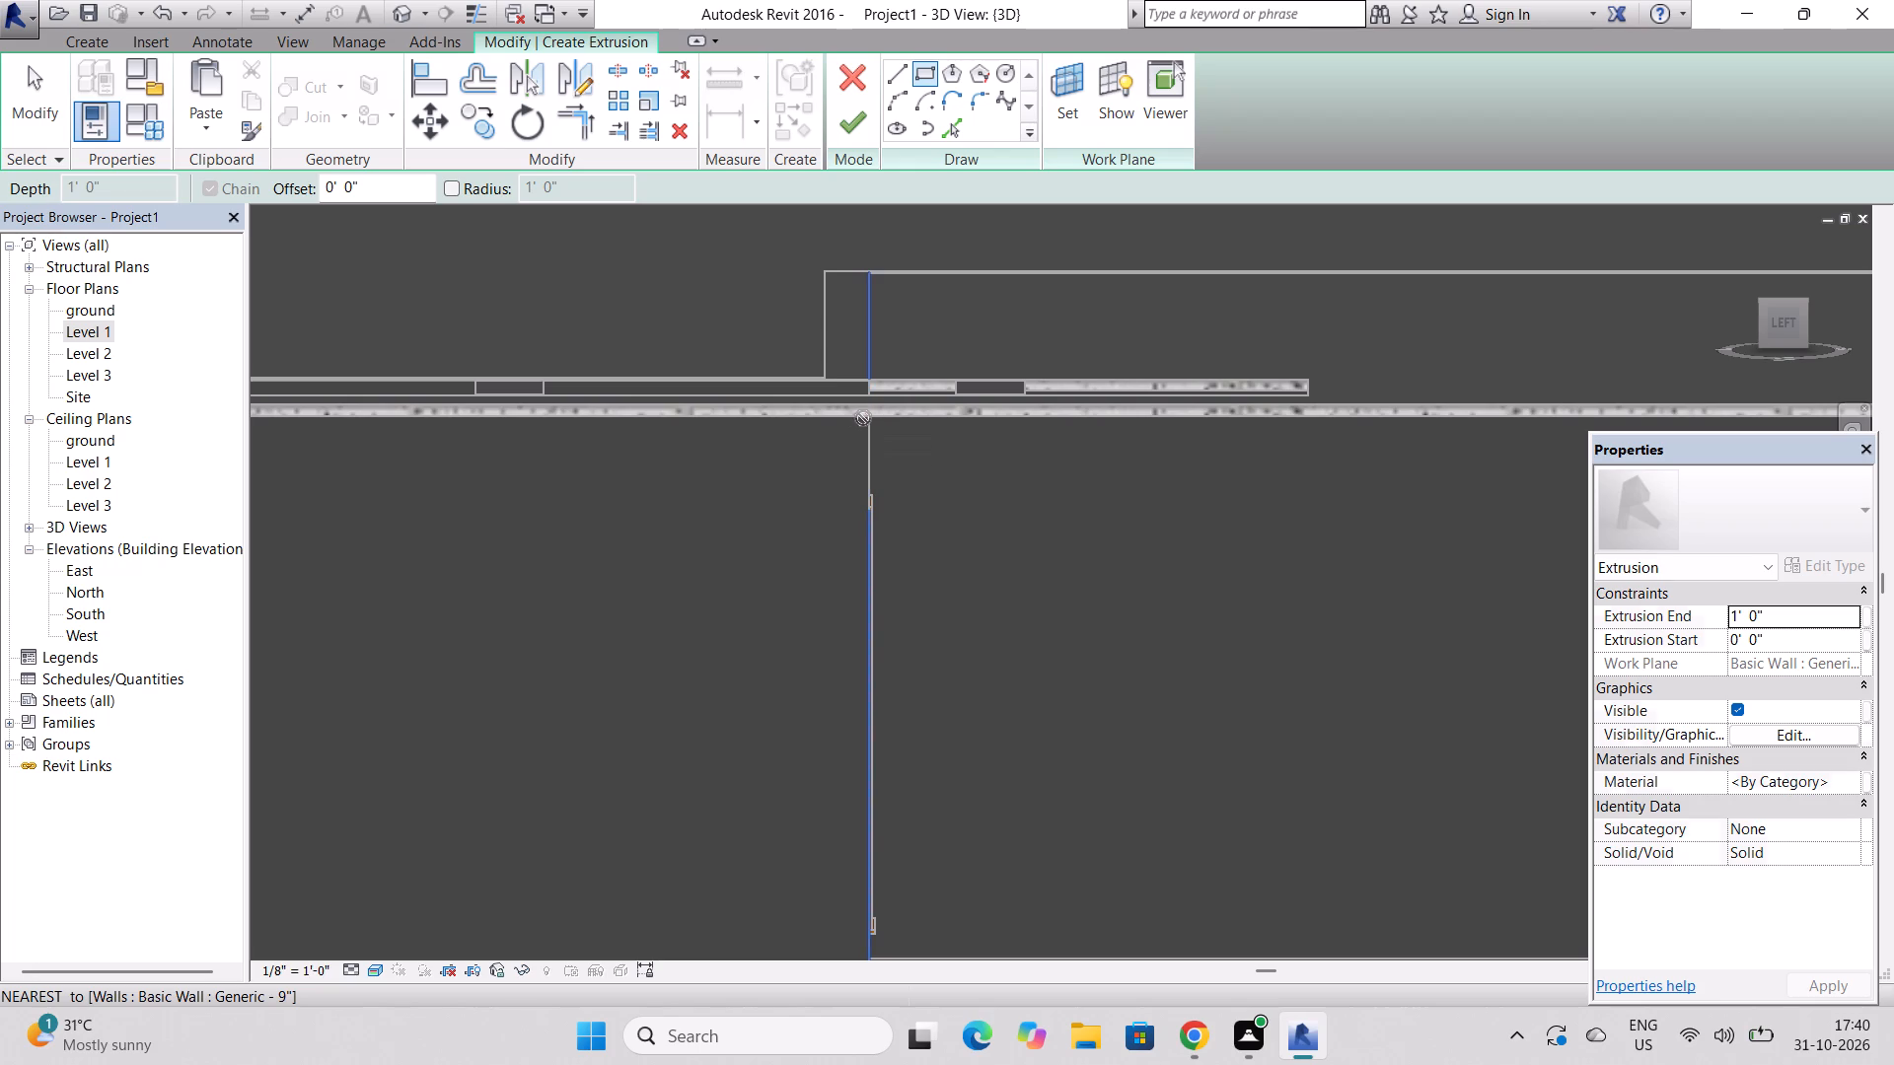
pyautogui.scroll(-9, 863, 418)
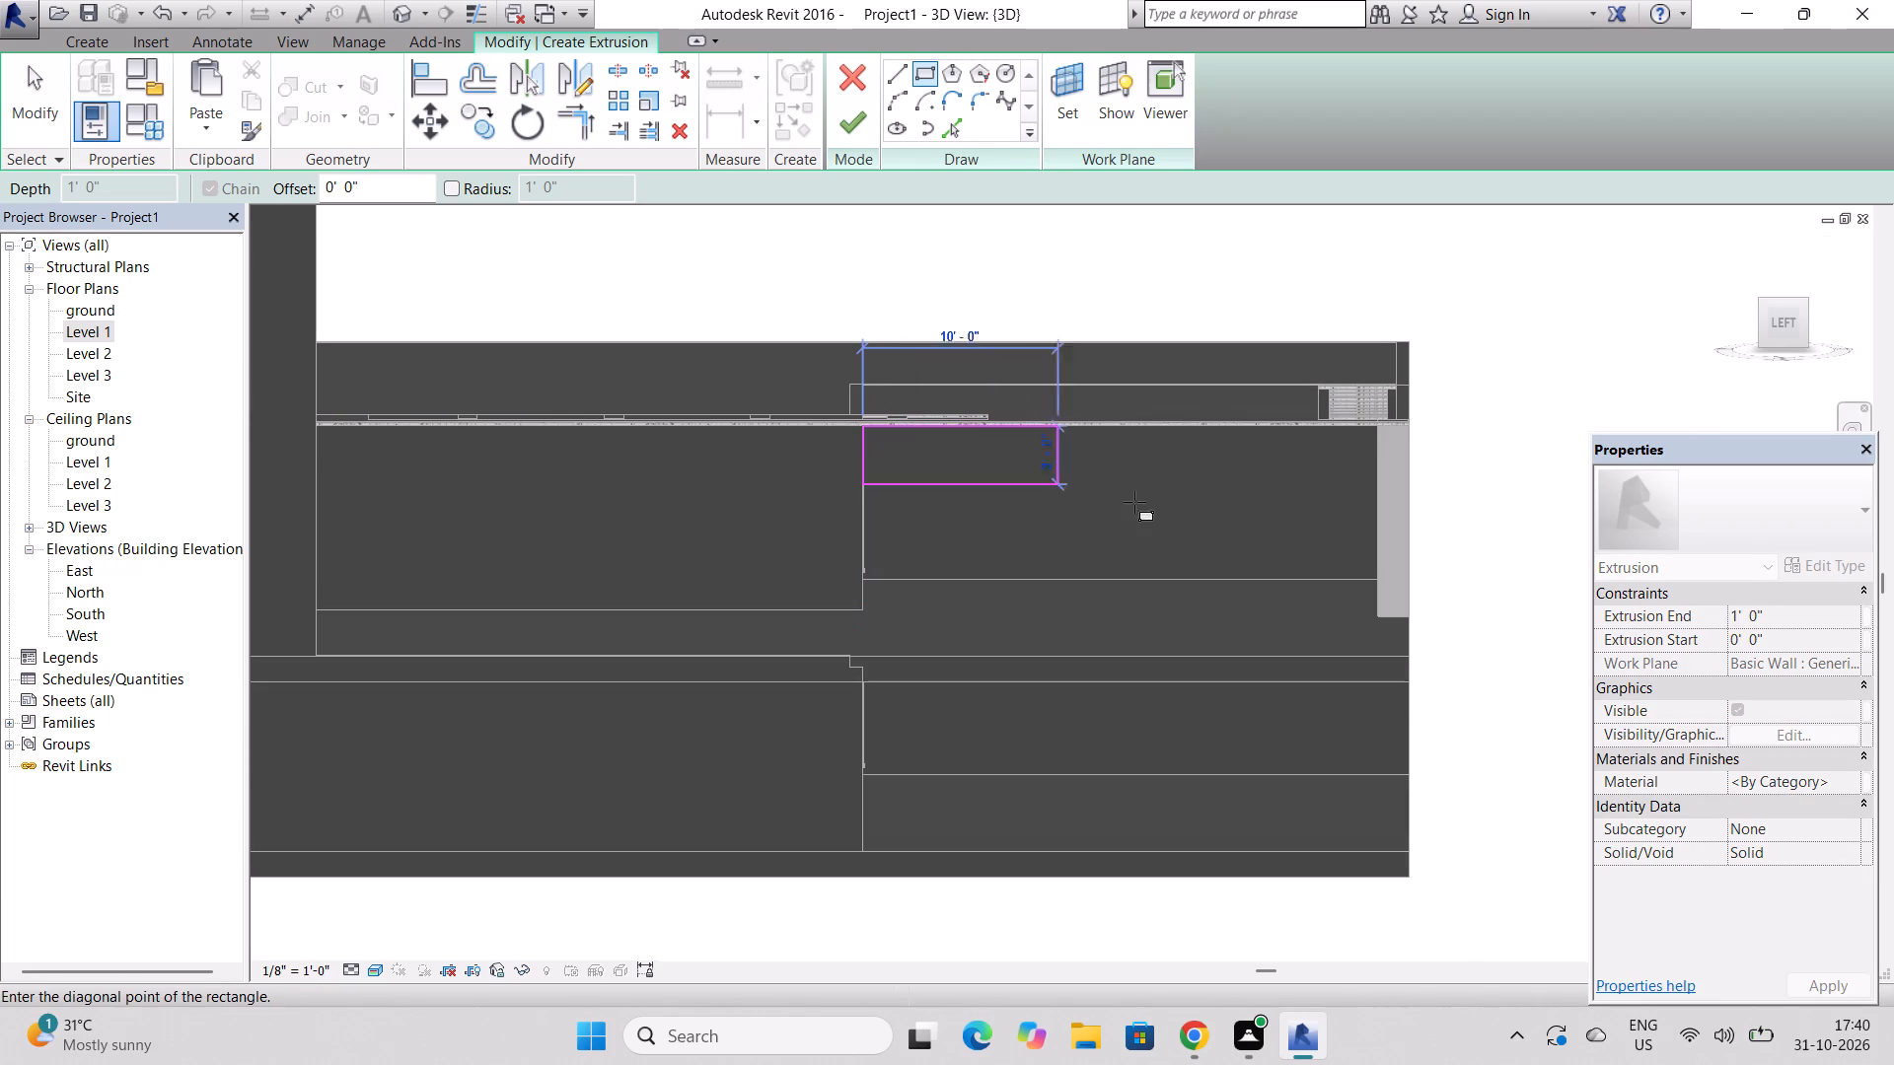
pyautogui.scroll(2, 1369, 451)
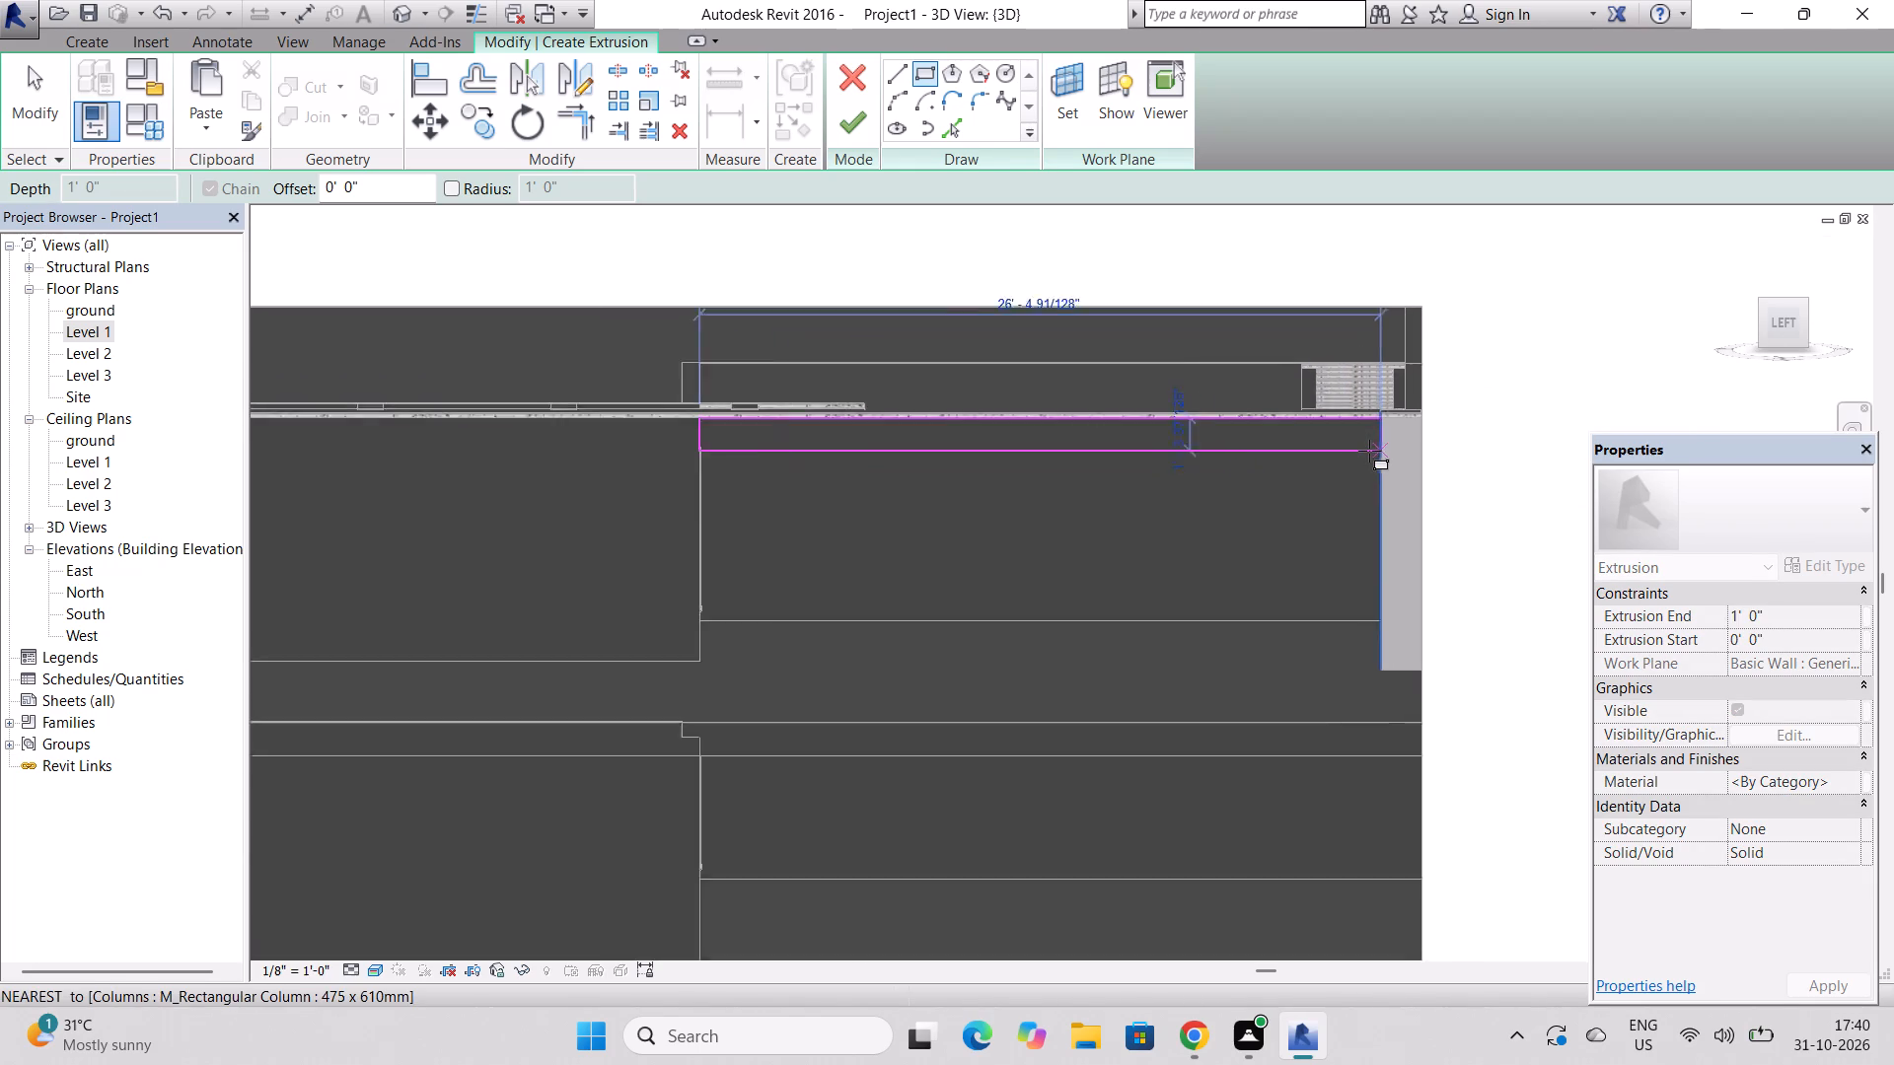
pyautogui.scroll(3, 1369, 451)
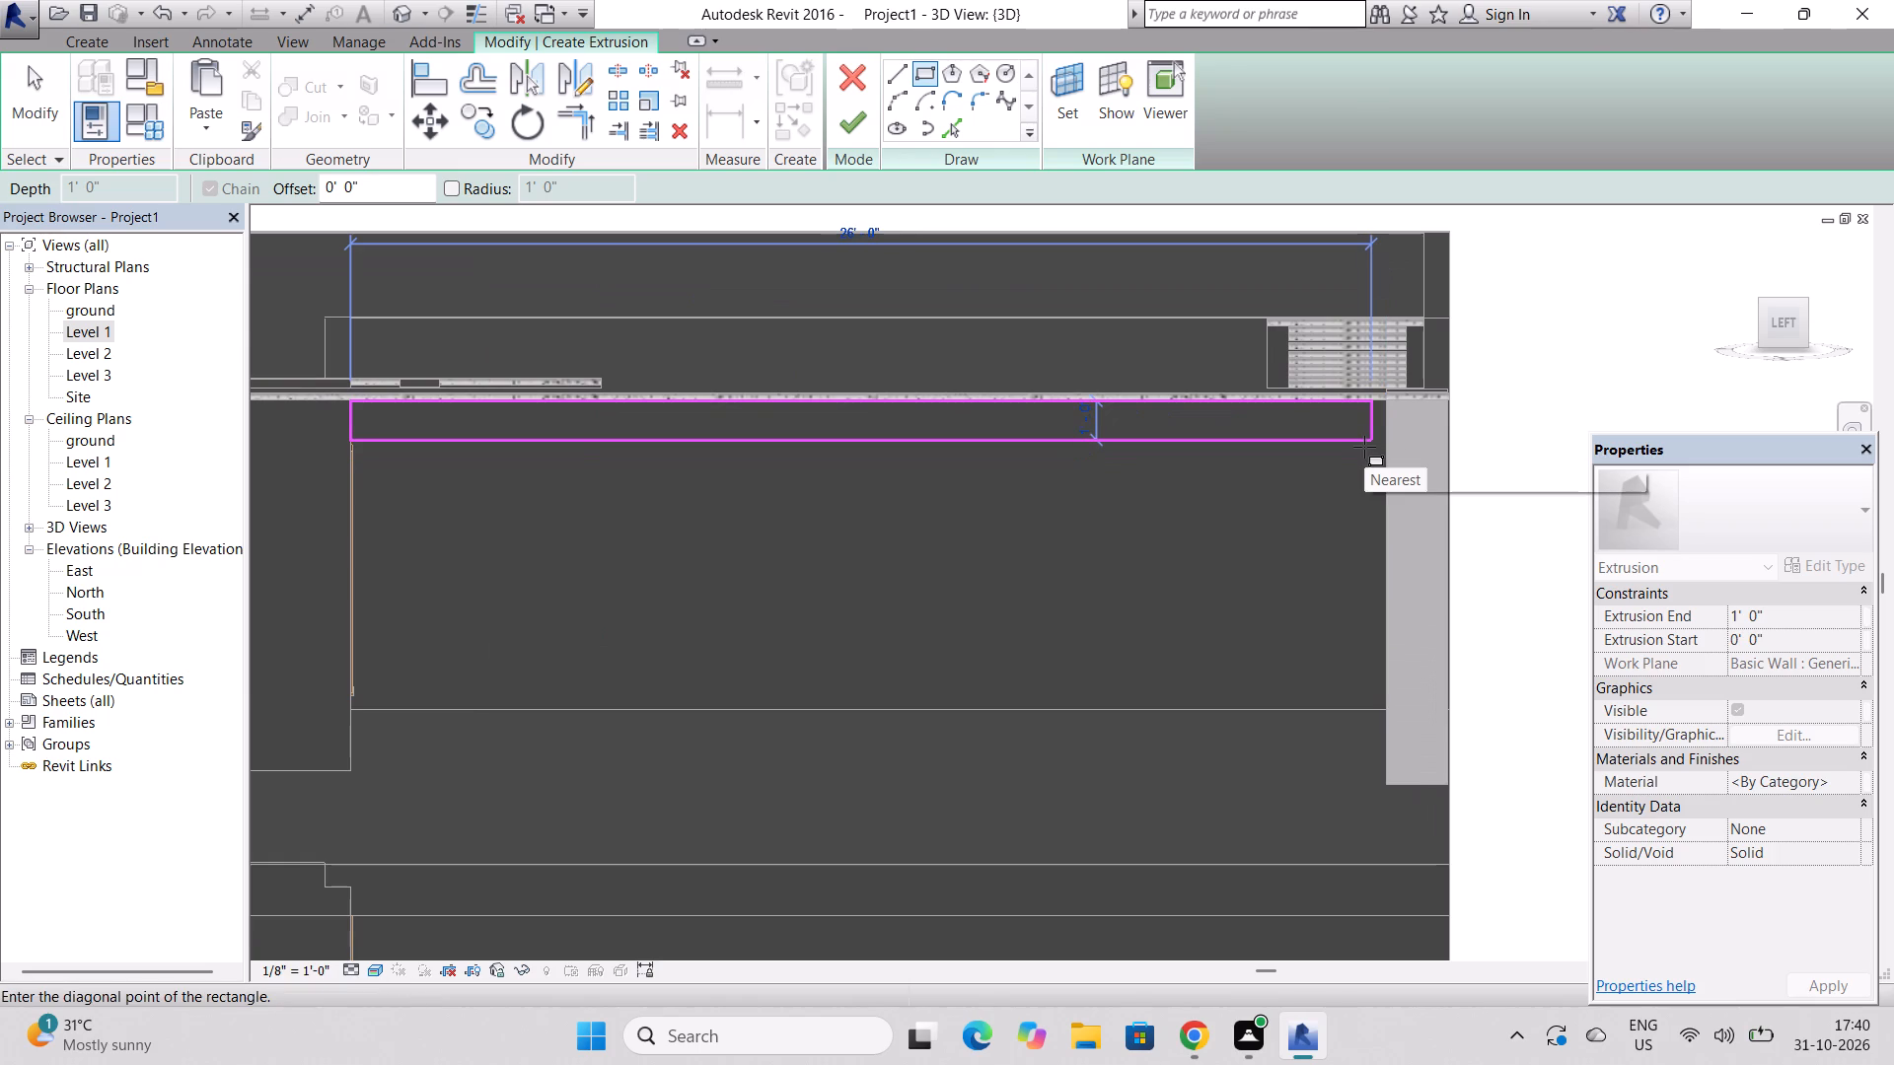
pyautogui.scroll(-6, 1364, 447)
pyautogui.scroll(-2, 1242, 485)
pyautogui.scroll(-2, 1053, 517)
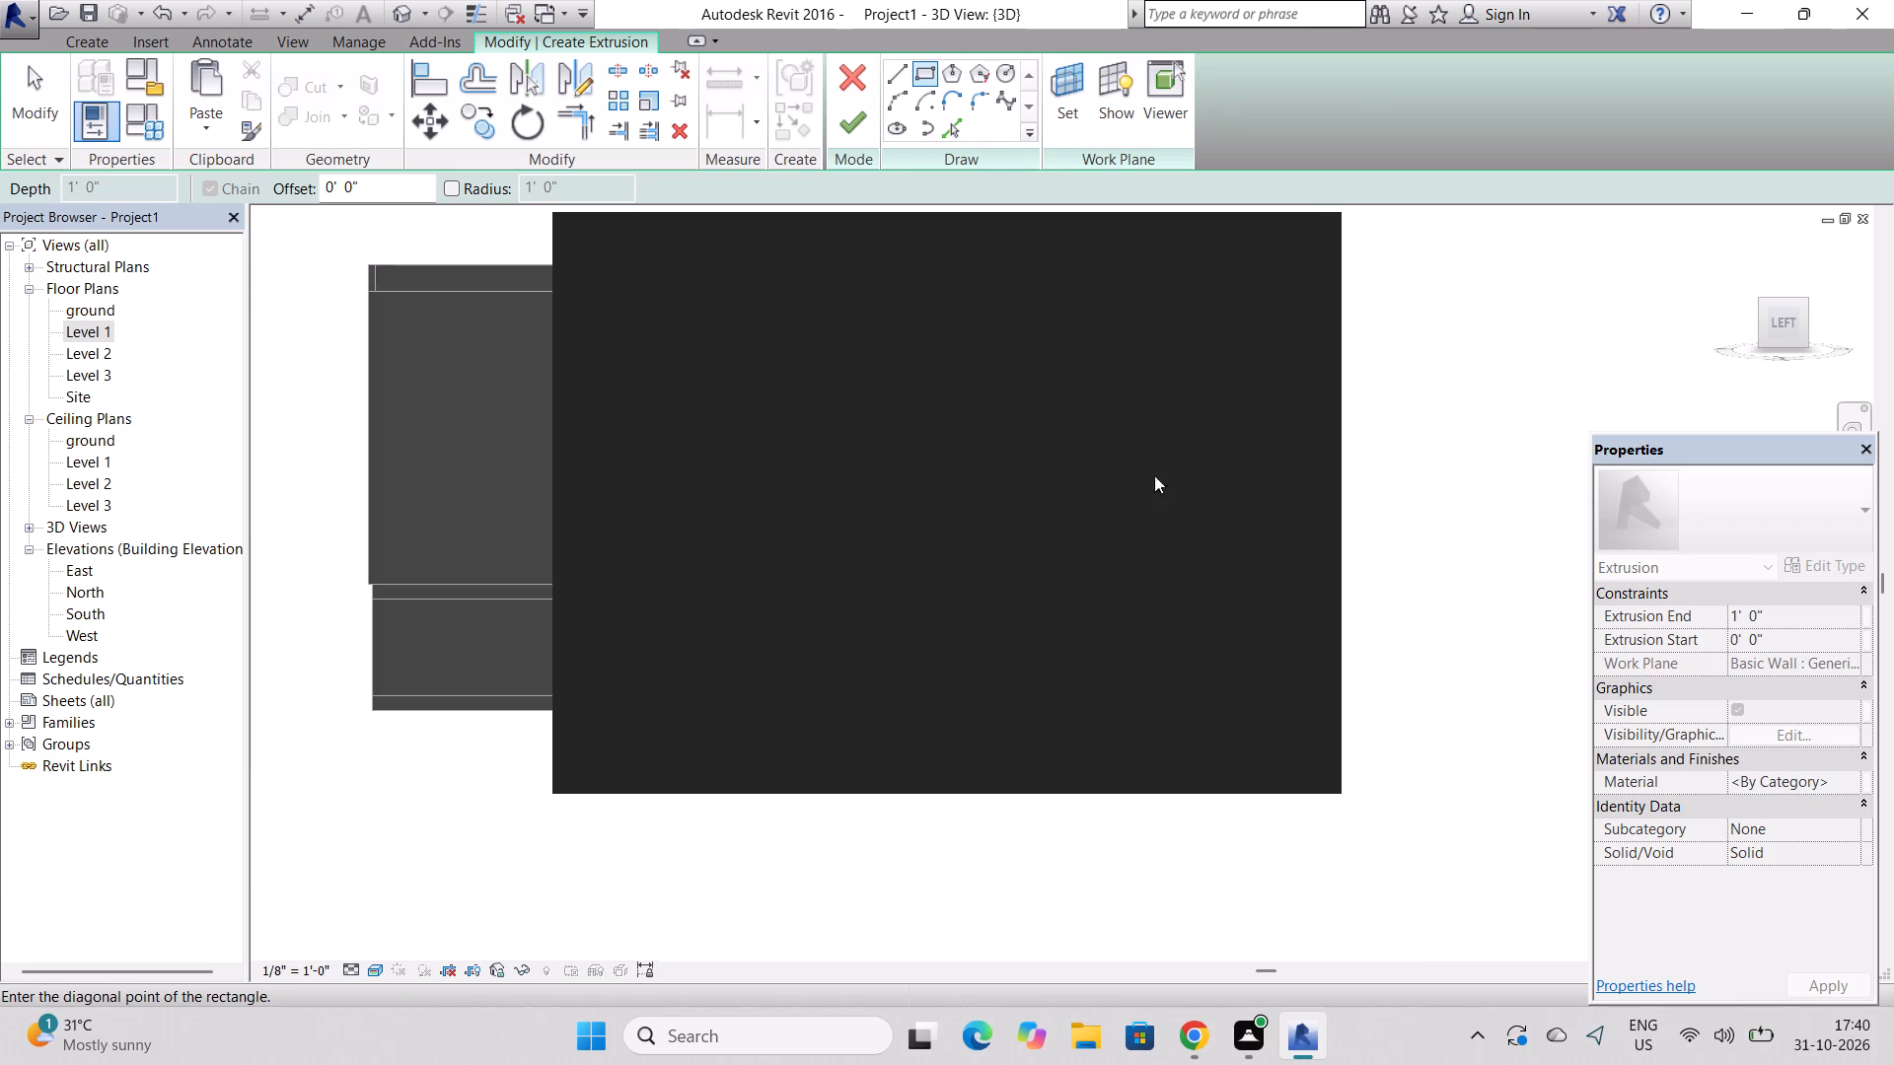
pyautogui.click(1300, 247)
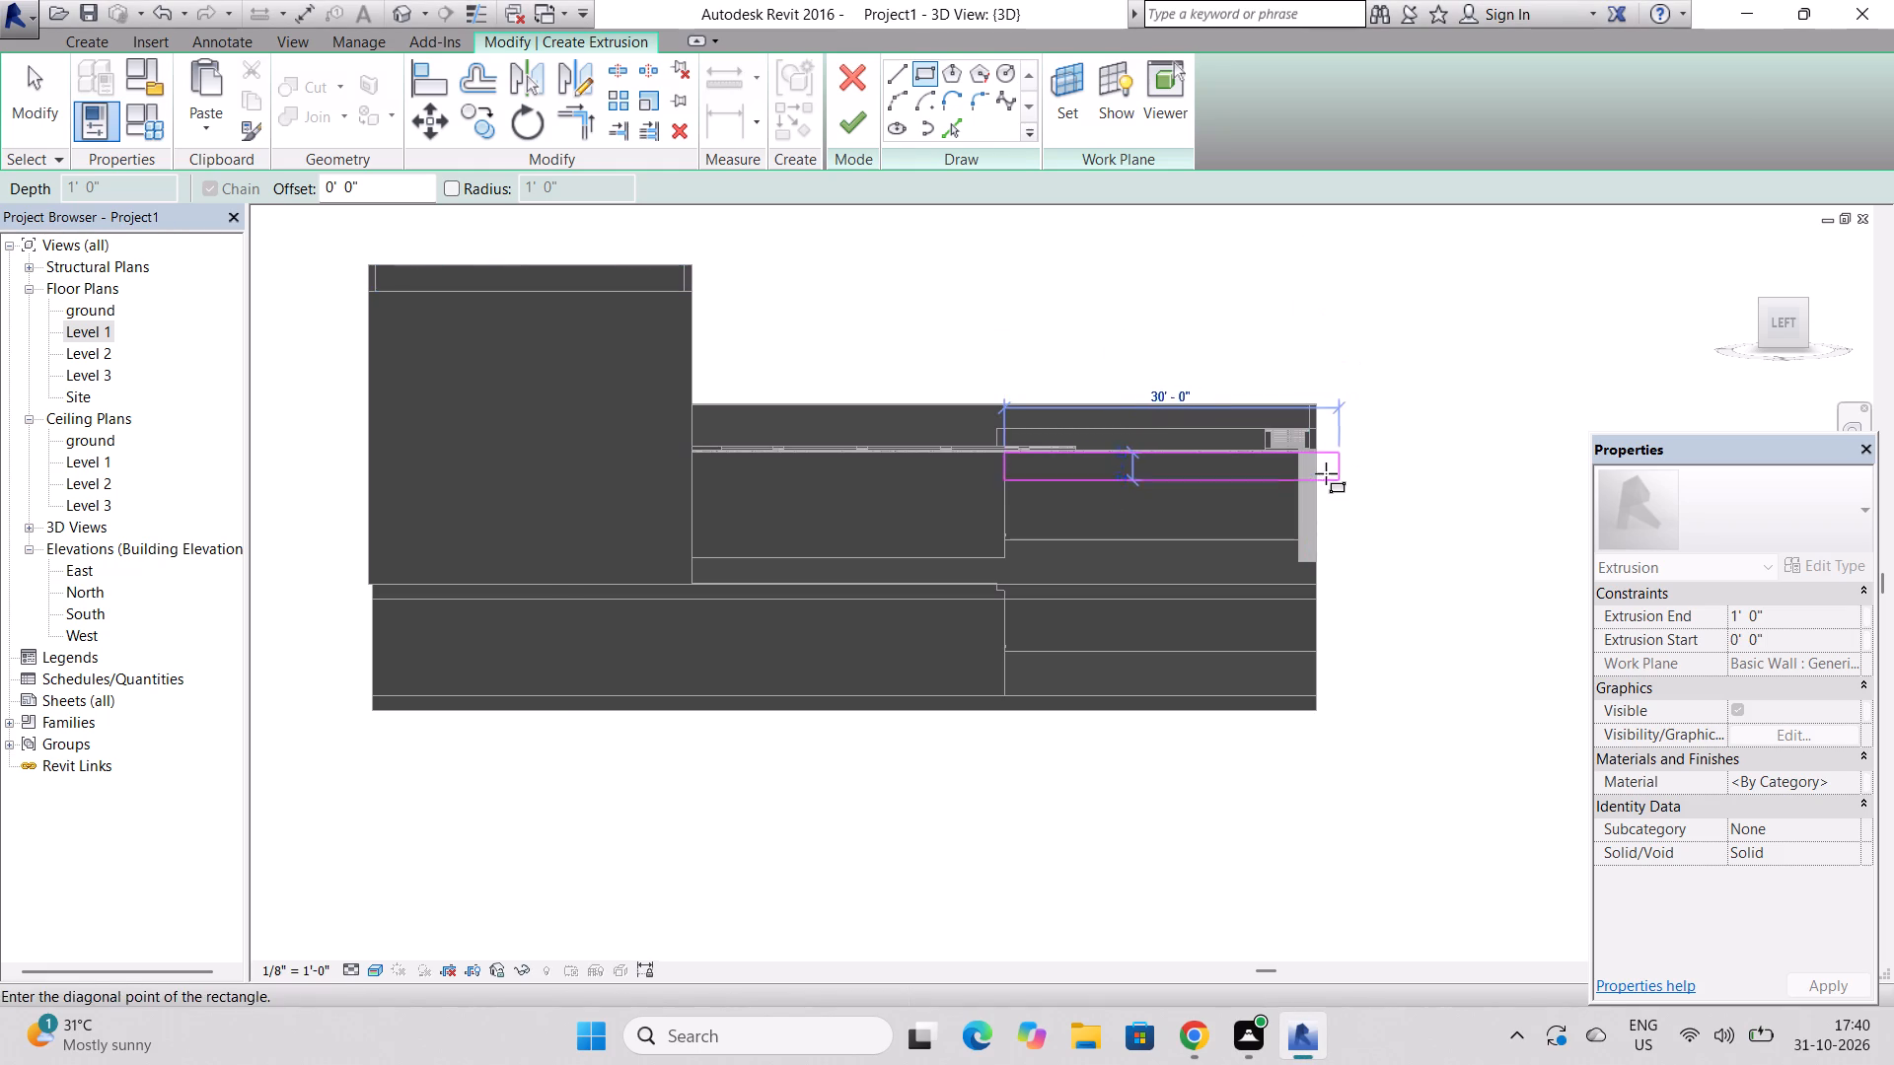
pyautogui.scroll(11, 1326, 473)
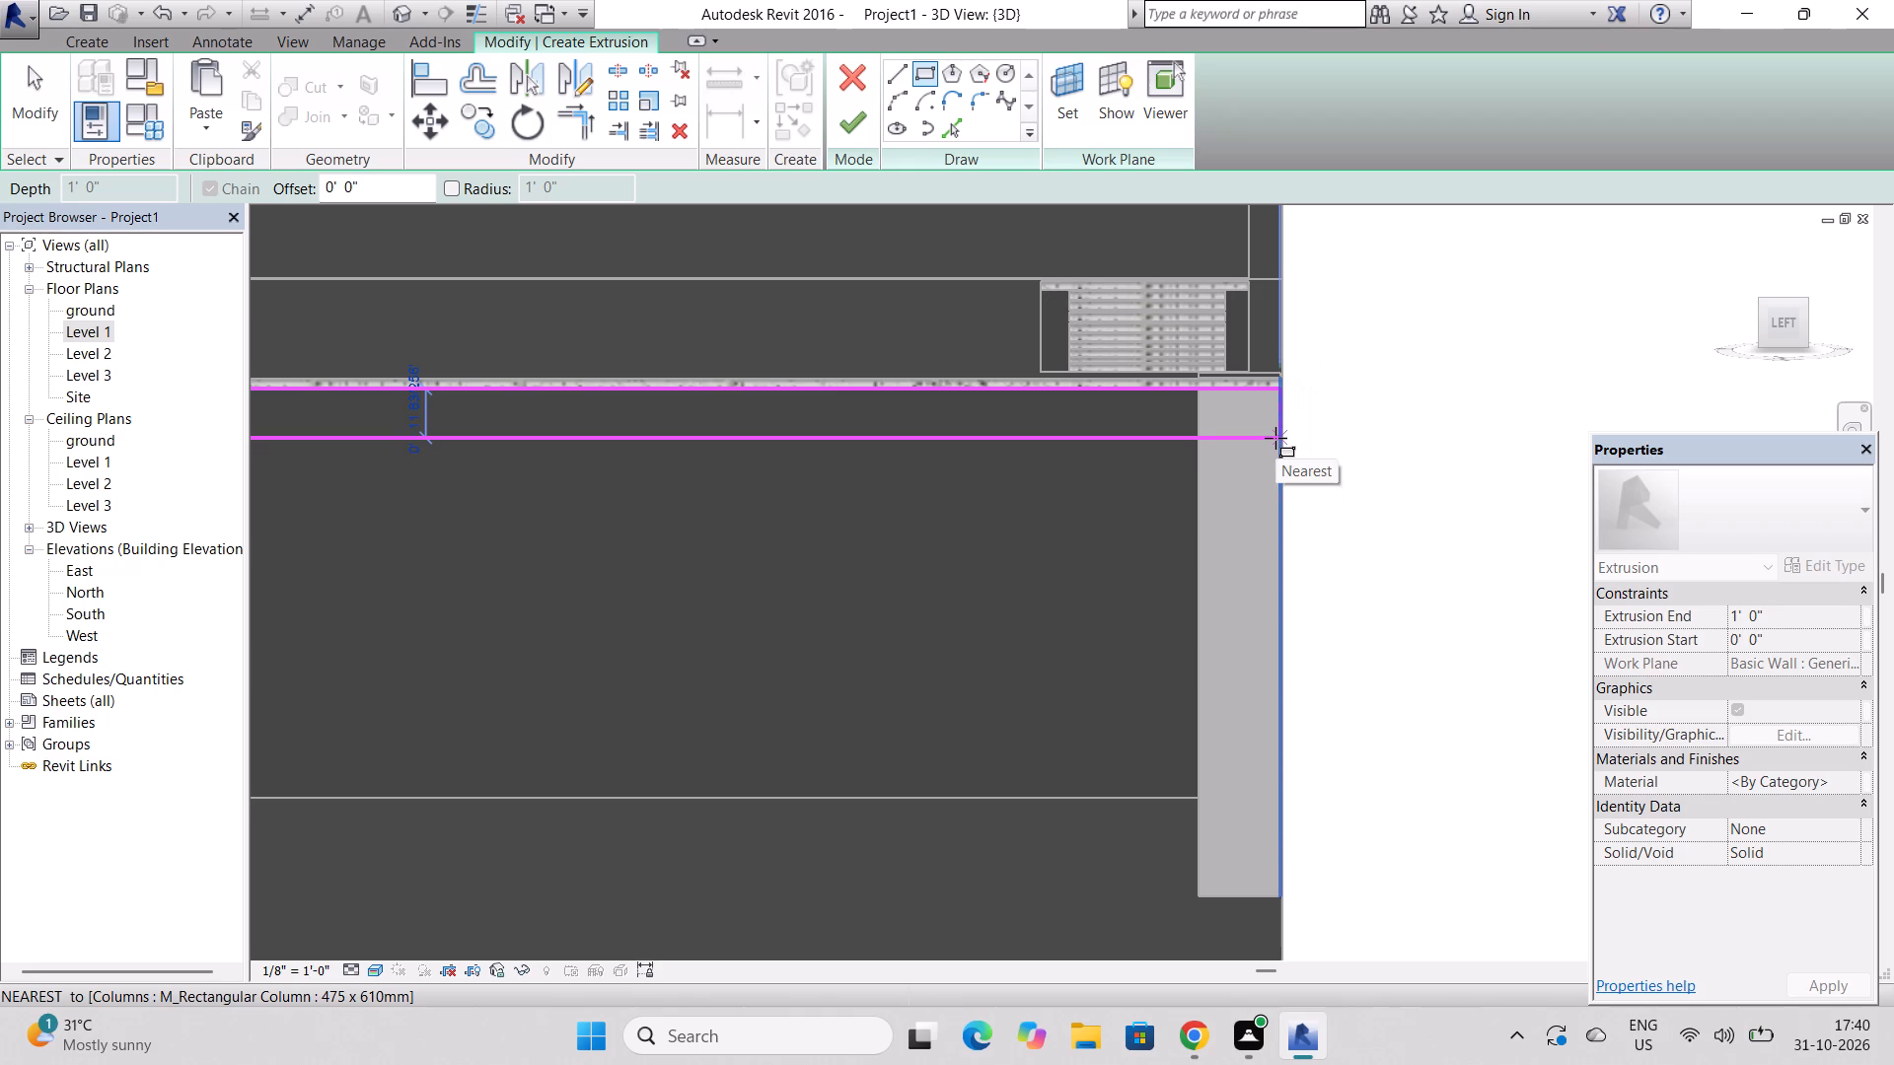
pyautogui.click(1275, 438)
pyautogui.scroll(-3, 1212, 483)
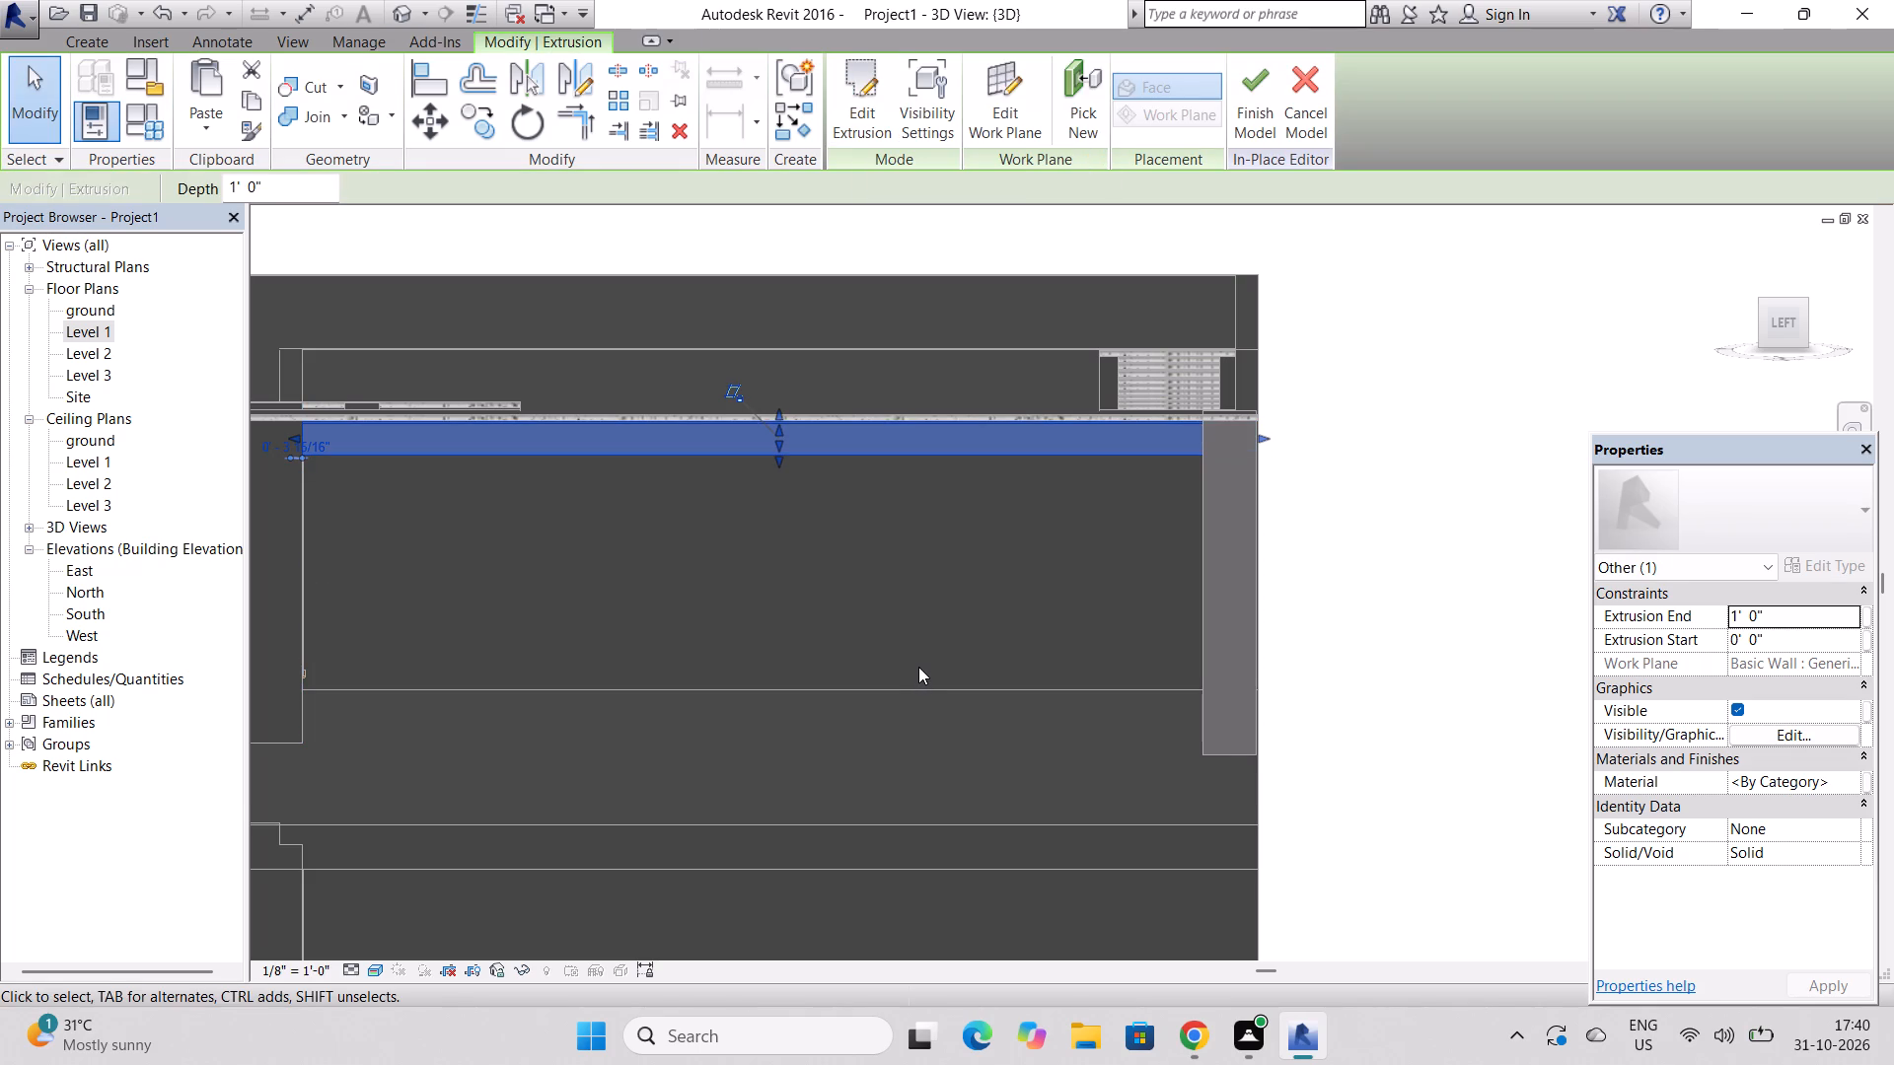
# Shift the extrusion toward the ceiling's outer edge, placing its outer face at about 6' 11" and inner face at about 6' 2".
pyautogui.scroll(-1, 918, 667)
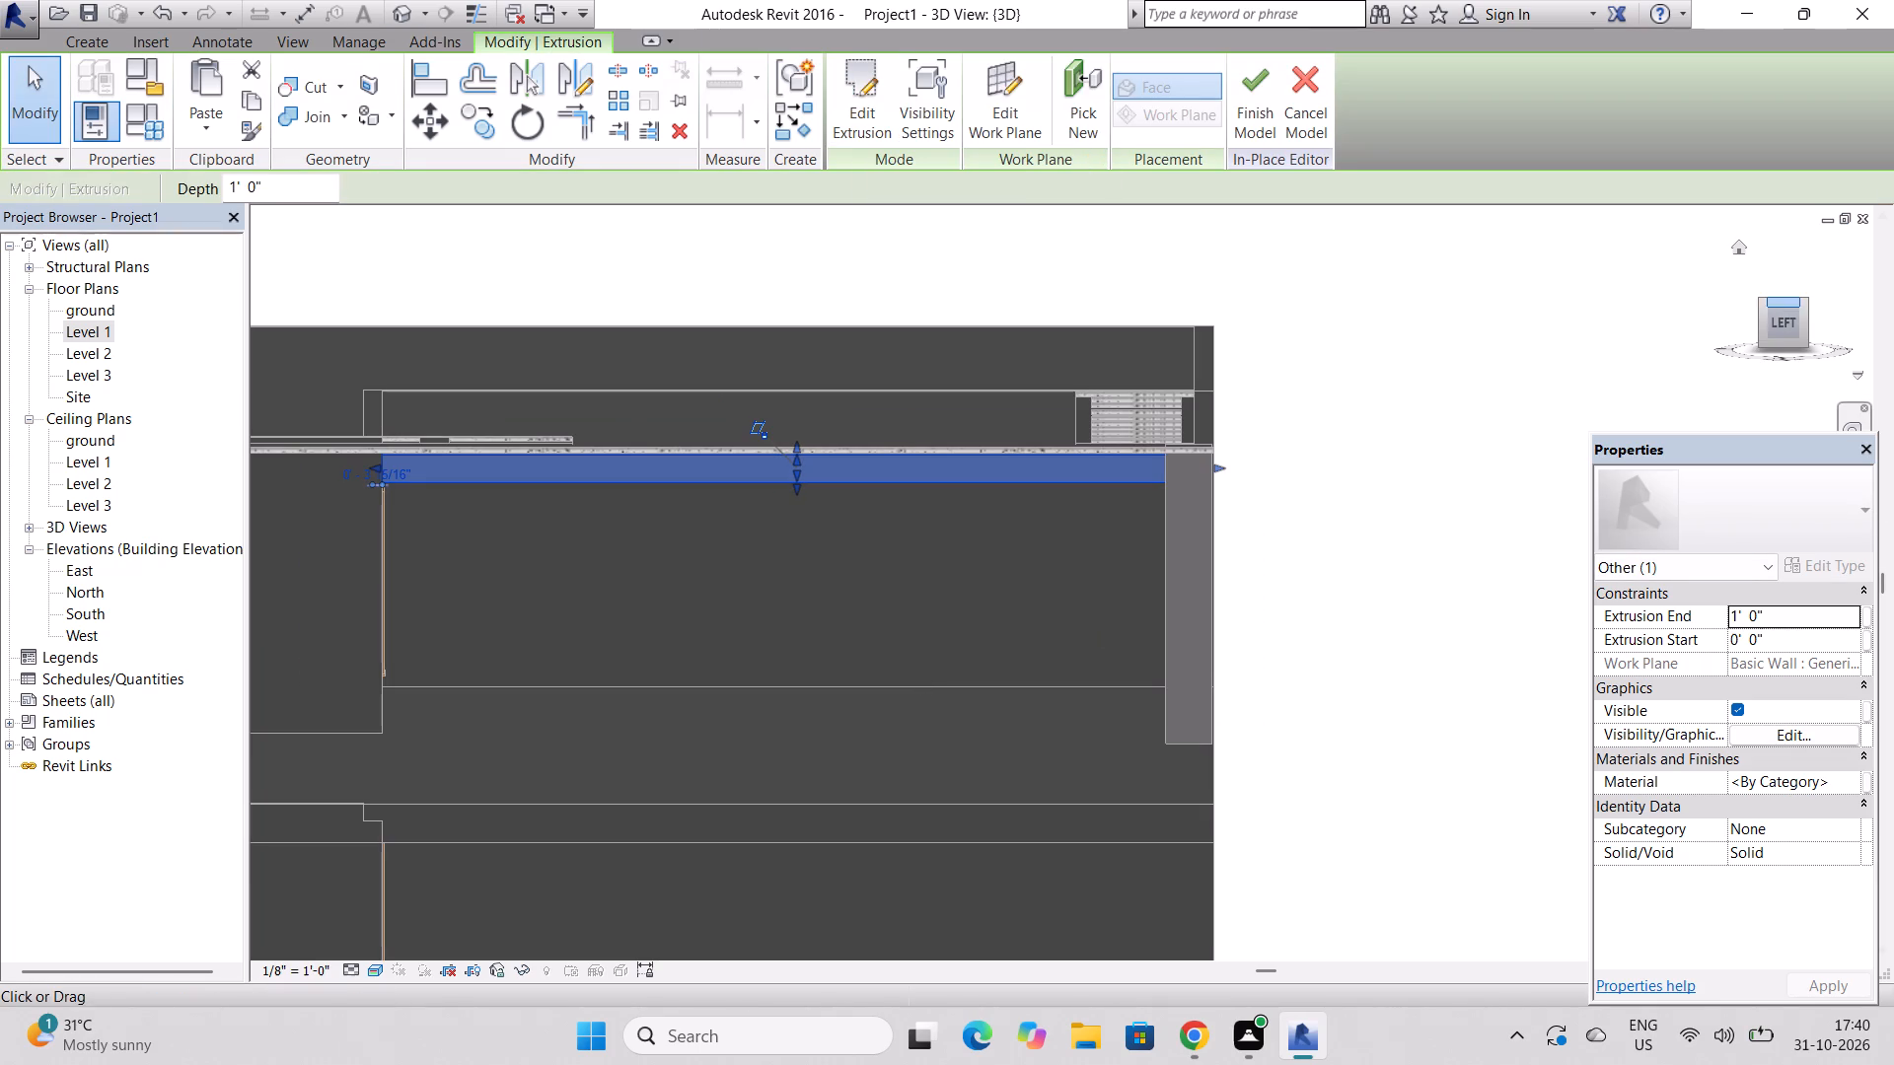
pyautogui.moveTo(1762, 305); pyautogui.dragTo(1707, 318)
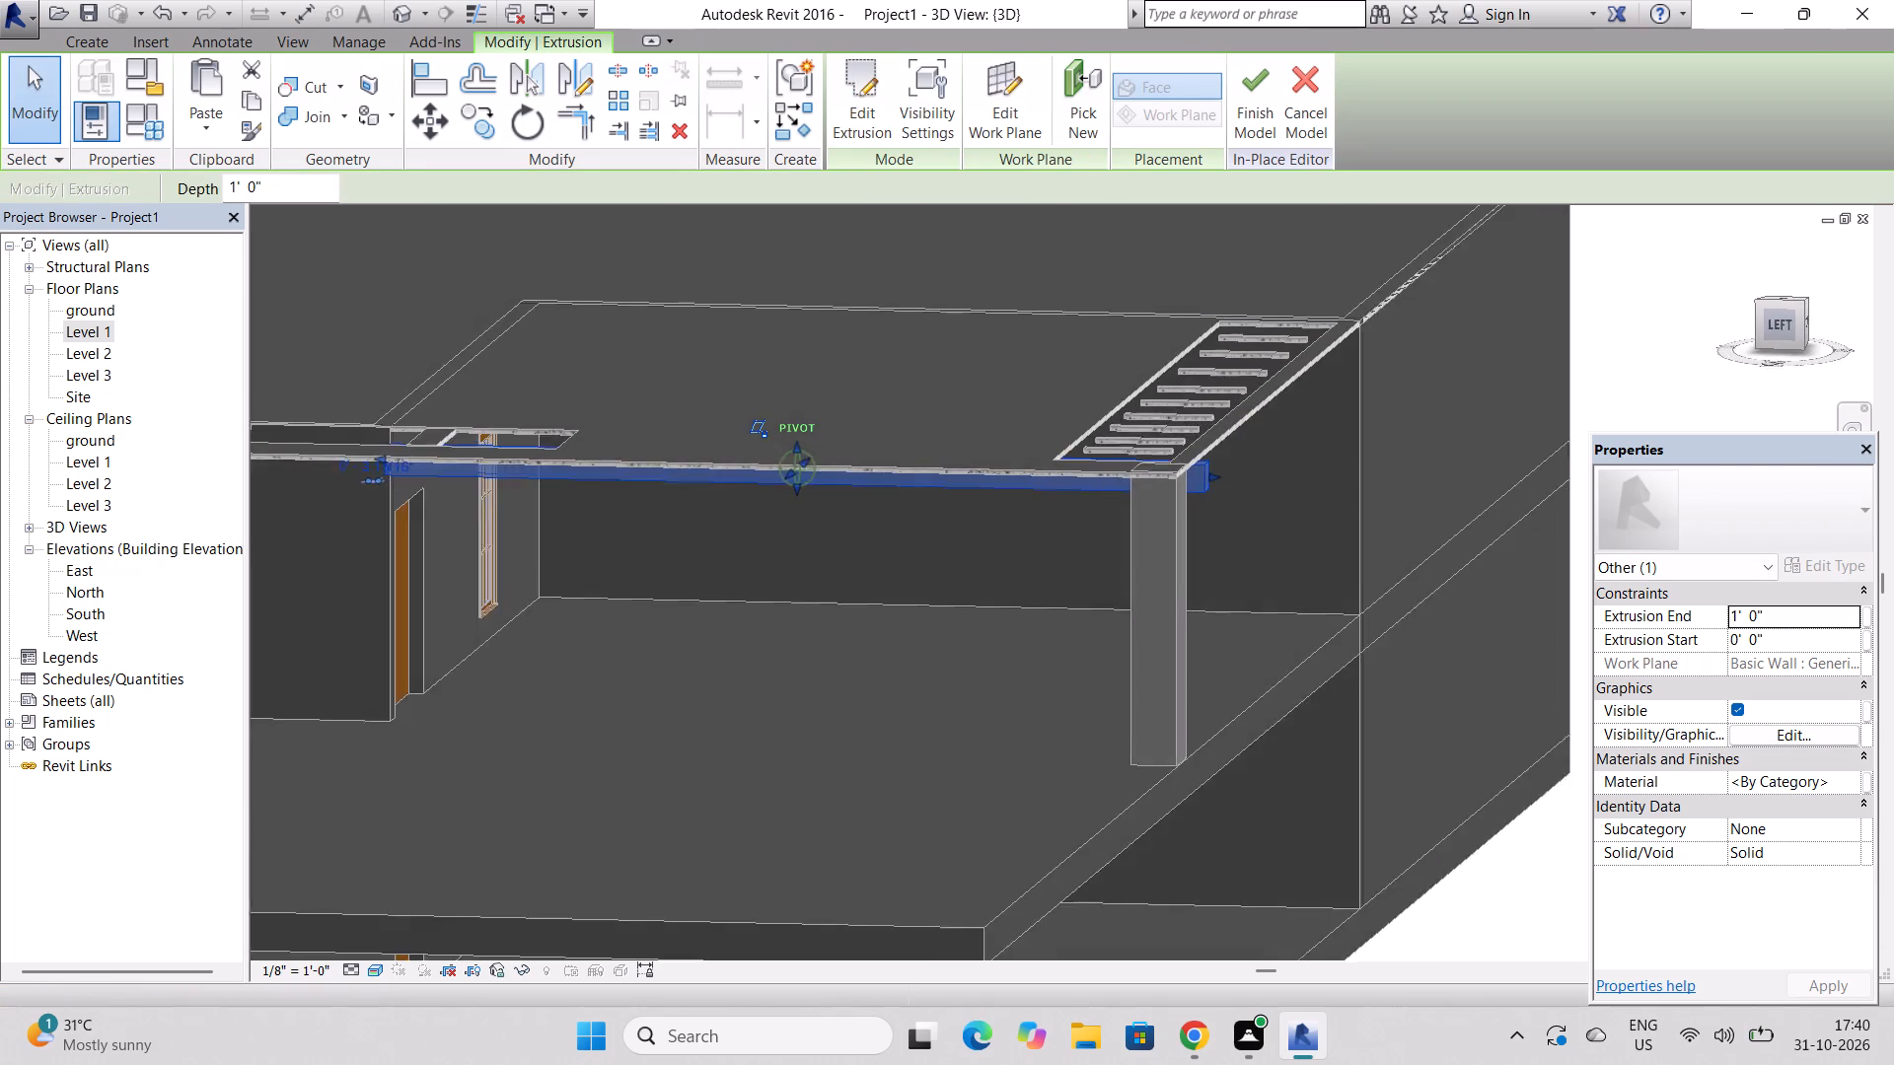
pyautogui.moveTo(1707, 318); pyautogui.dragTo(1448, 343)
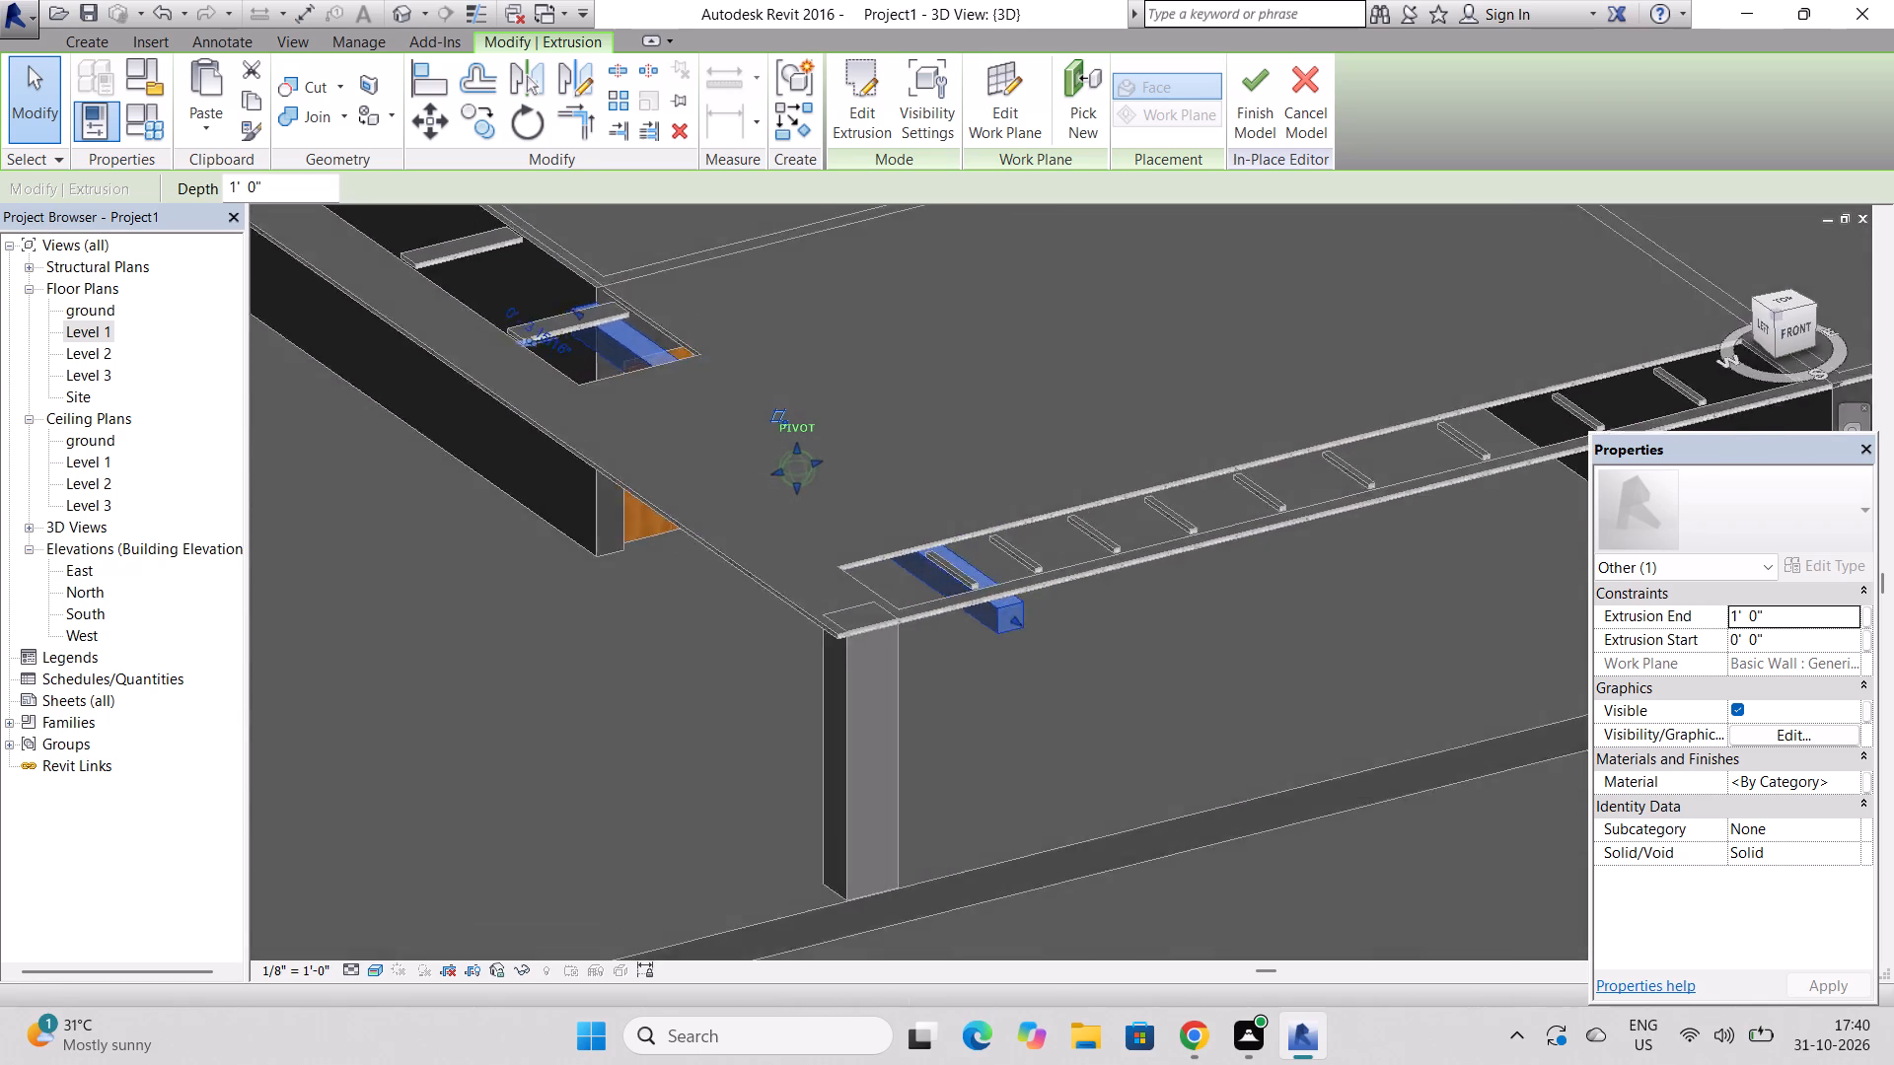
pyautogui.moveTo(1448, 343); pyautogui.dragTo(1420, 344)
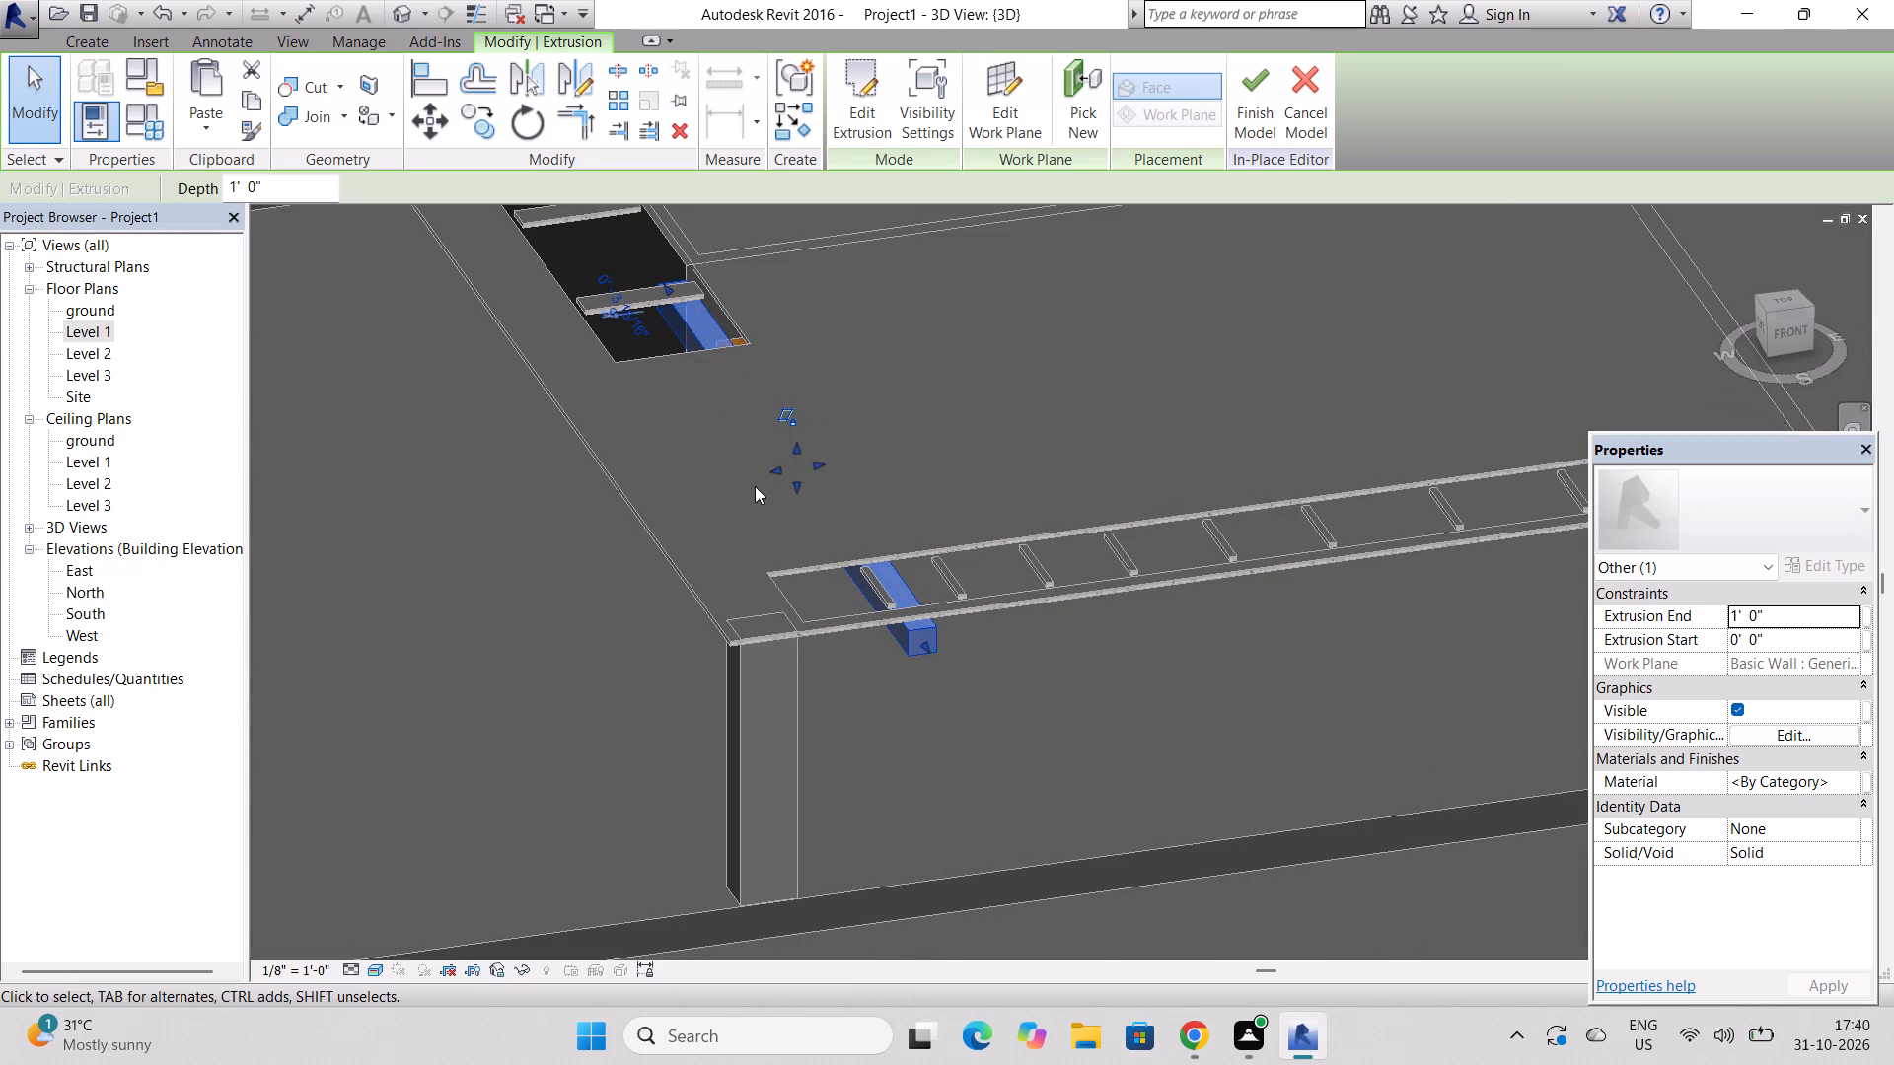
pyautogui.moveTo(774, 467); pyautogui.dragTo(627, 504)
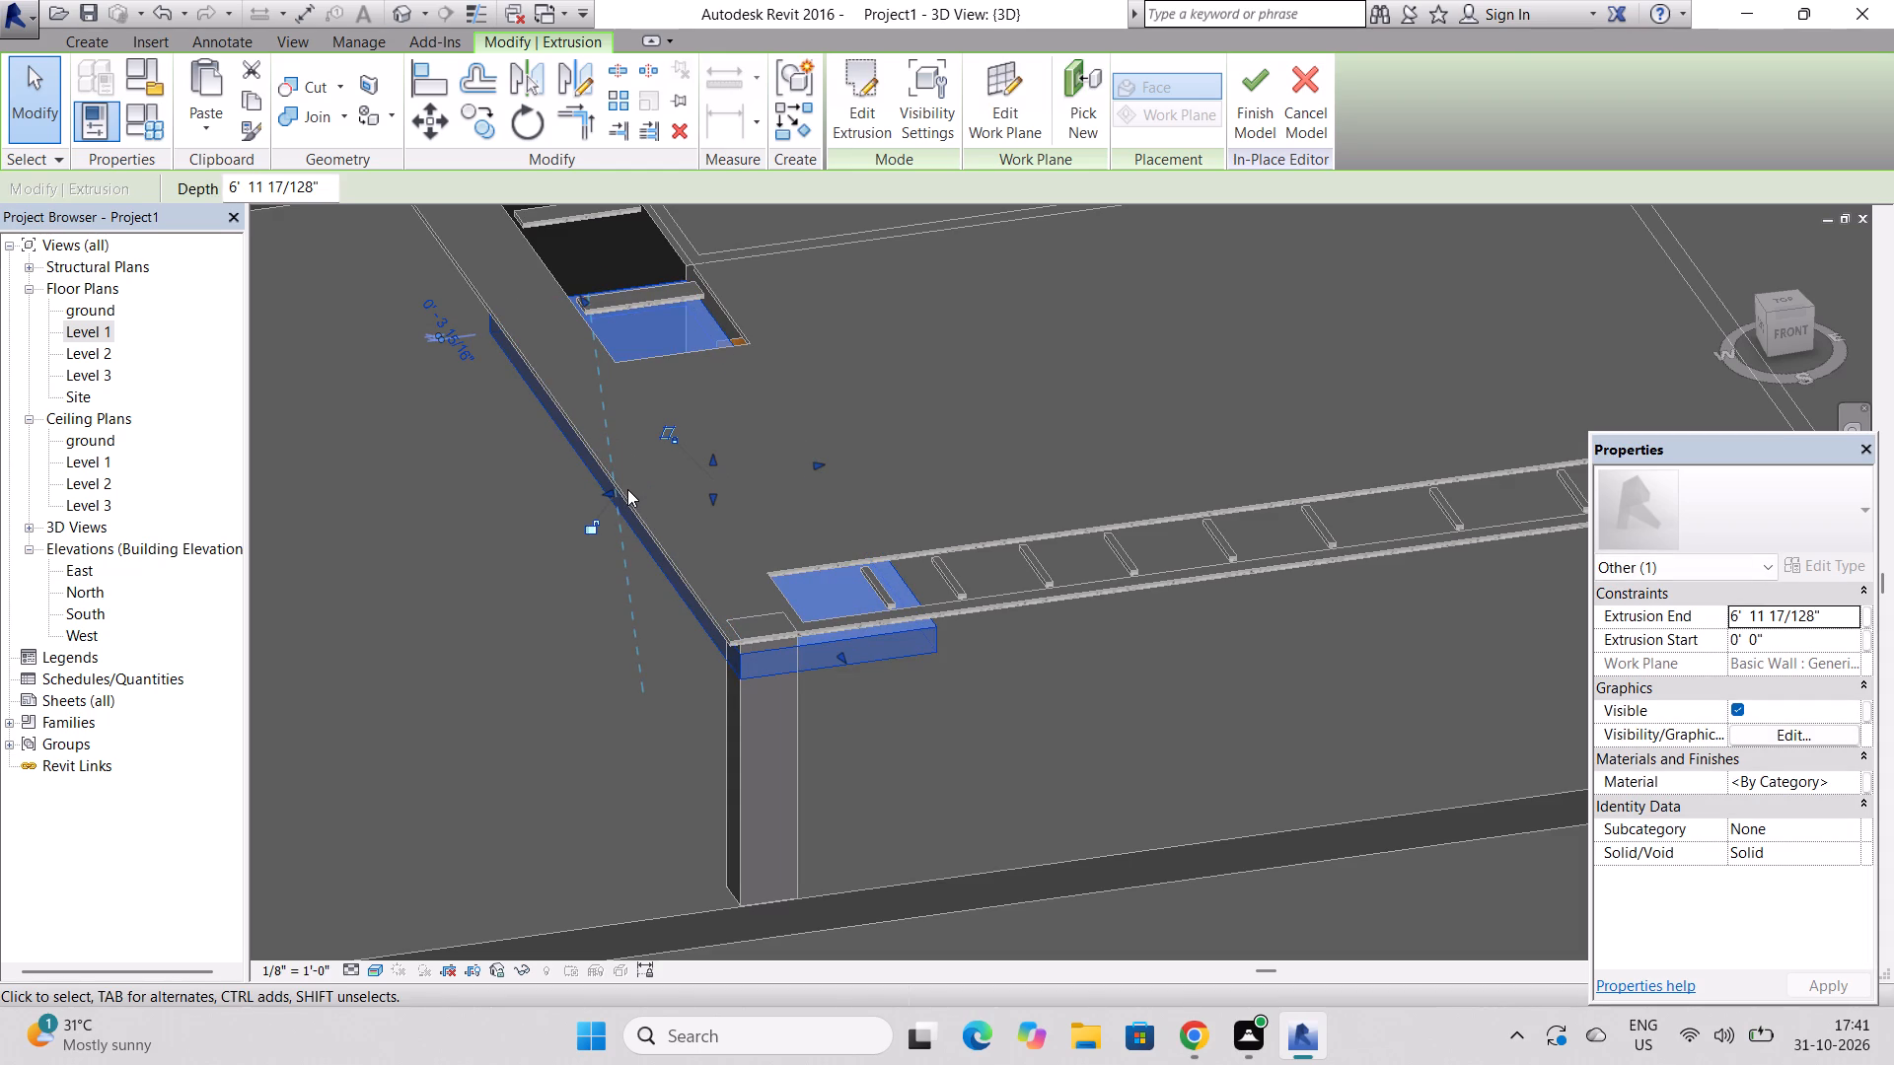
pyautogui.scroll(2, 827, 466)
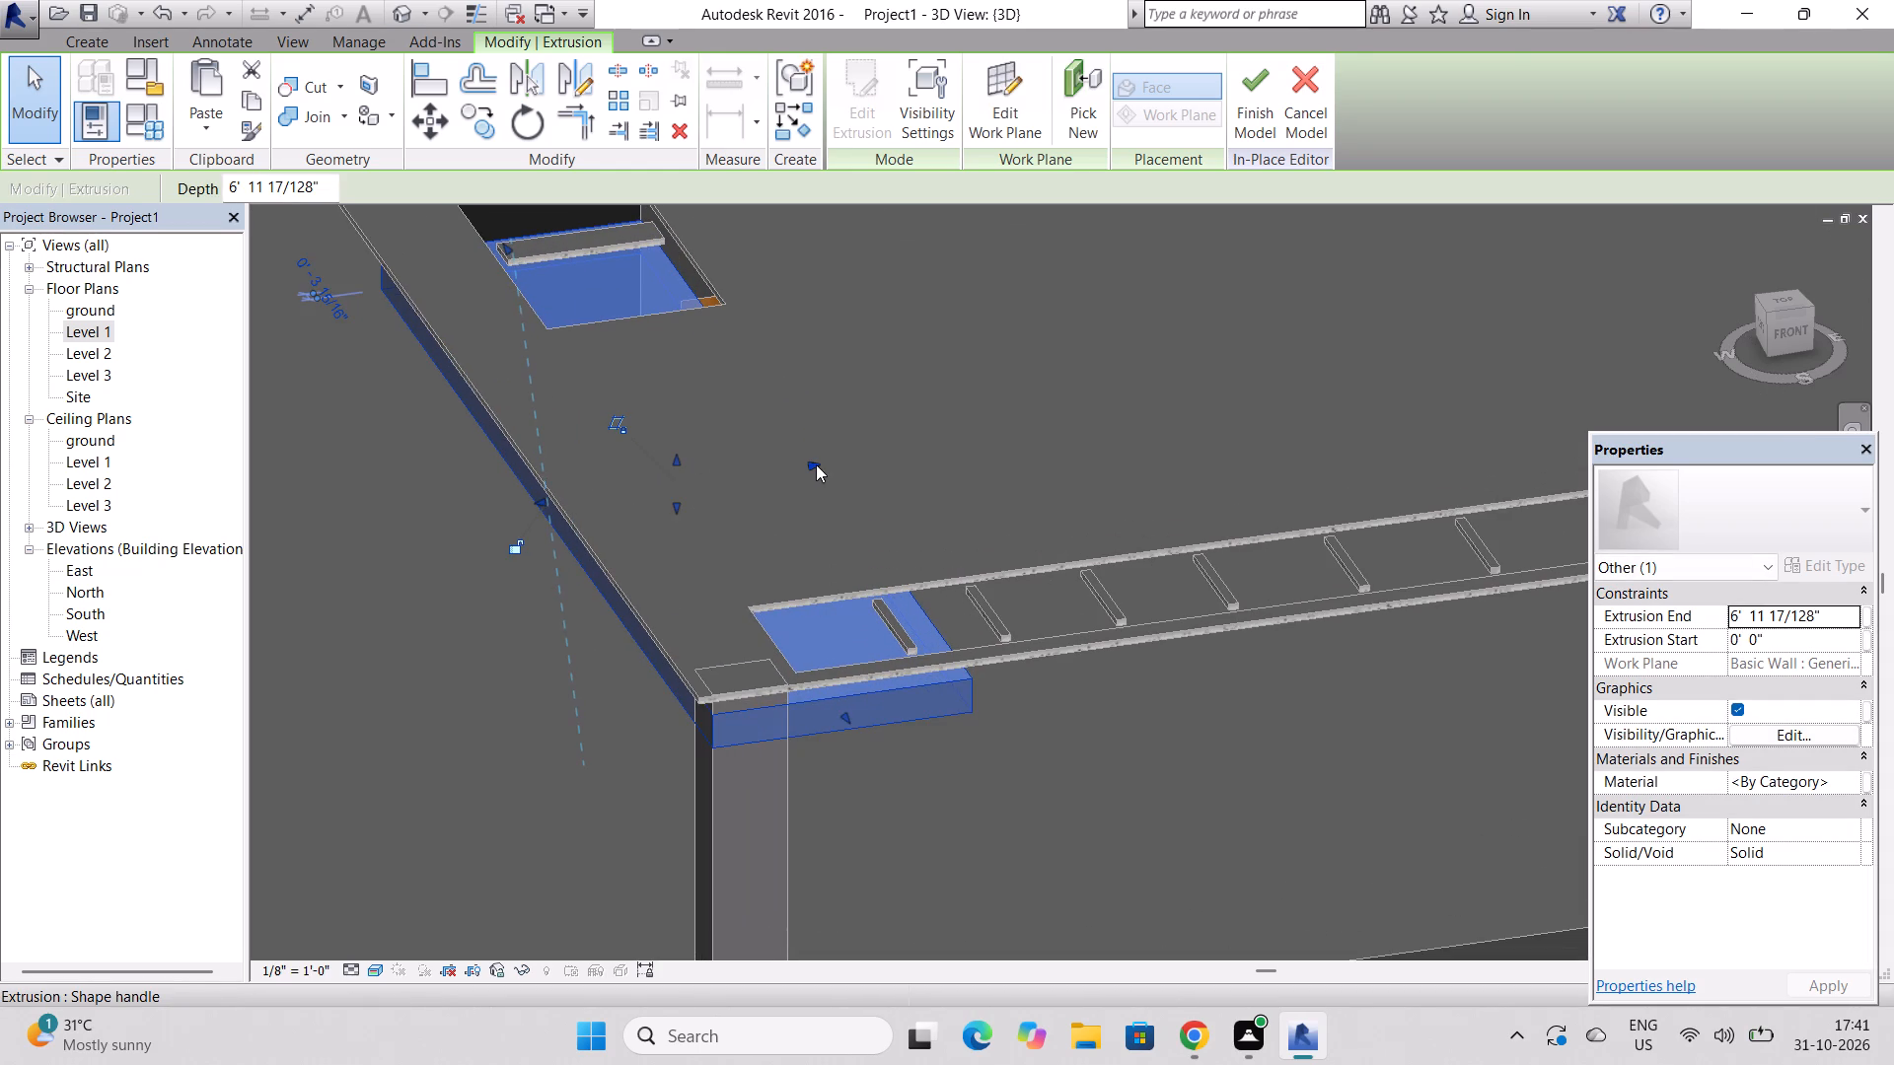
pyautogui.moveTo(816, 464); pyautogui.dragTo(639, 491)
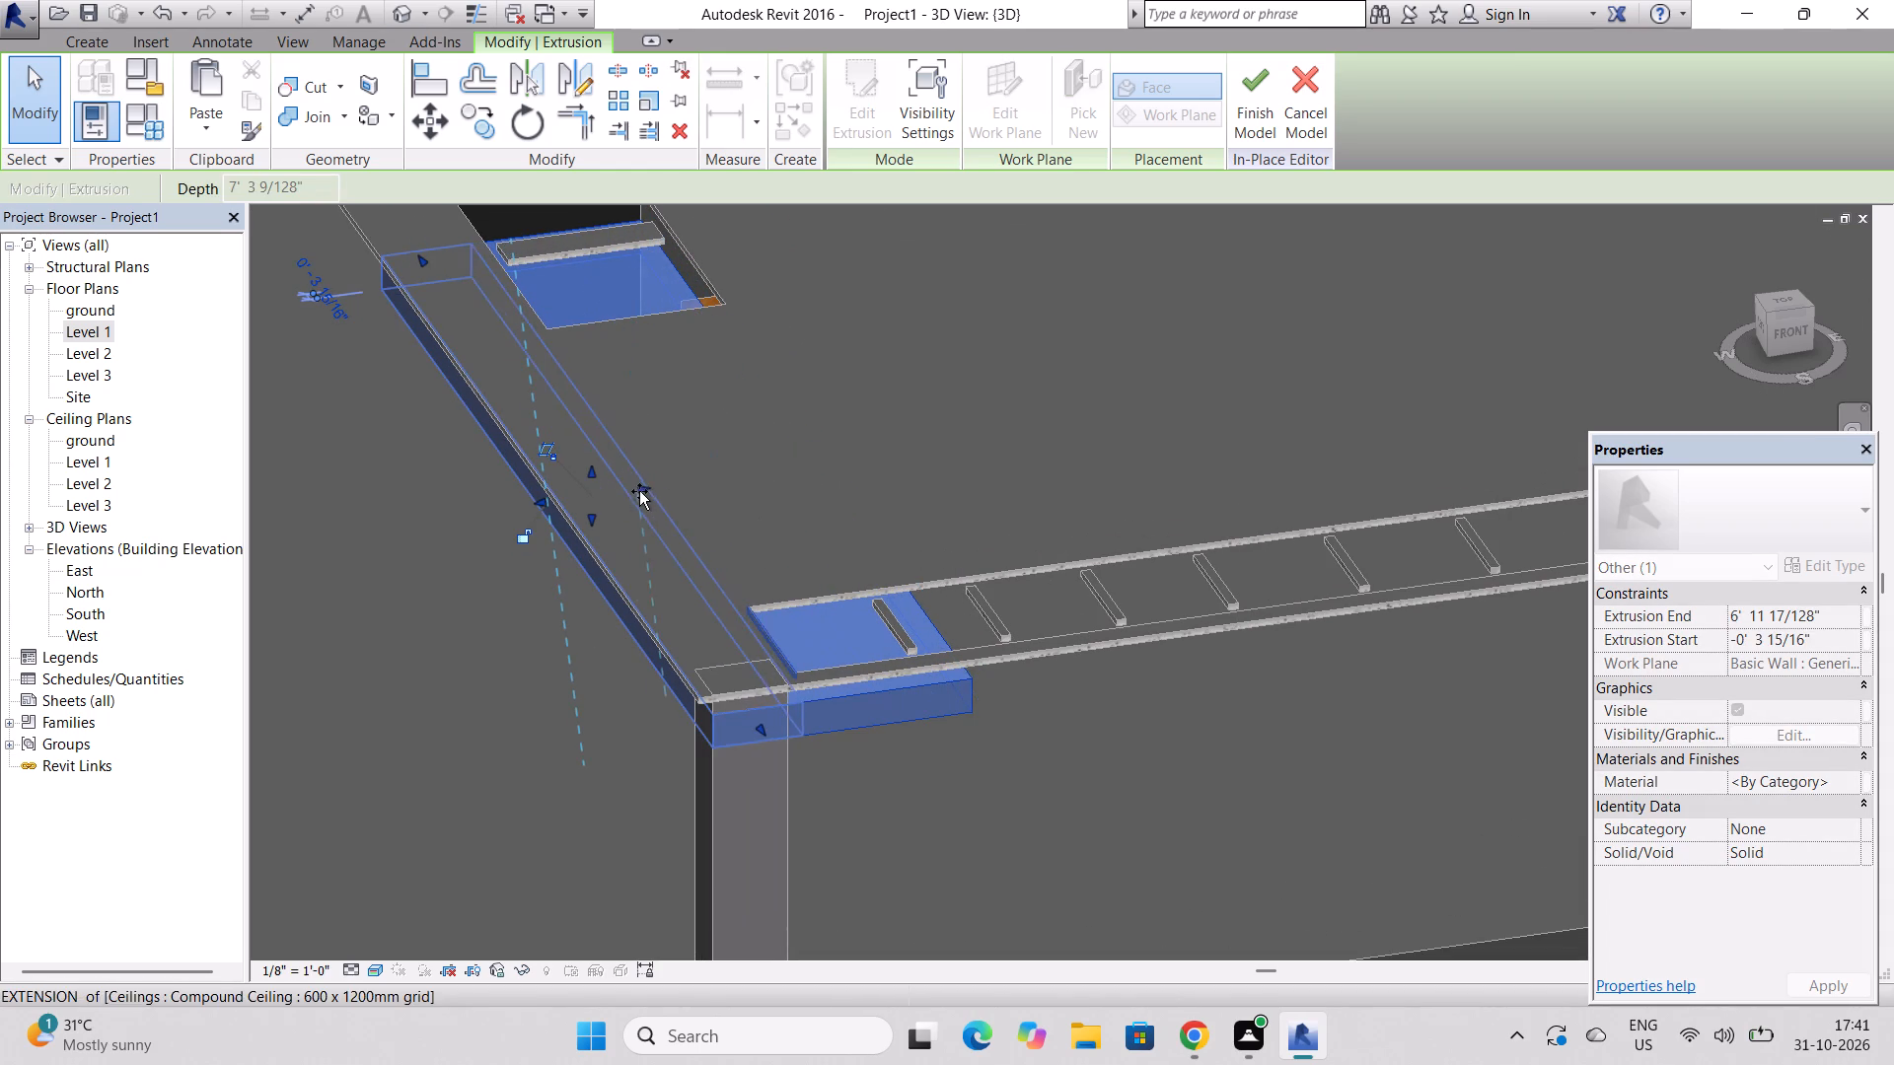
pyautogui.moveTo(639, 491); pyautogui.dragTo(576, 503)
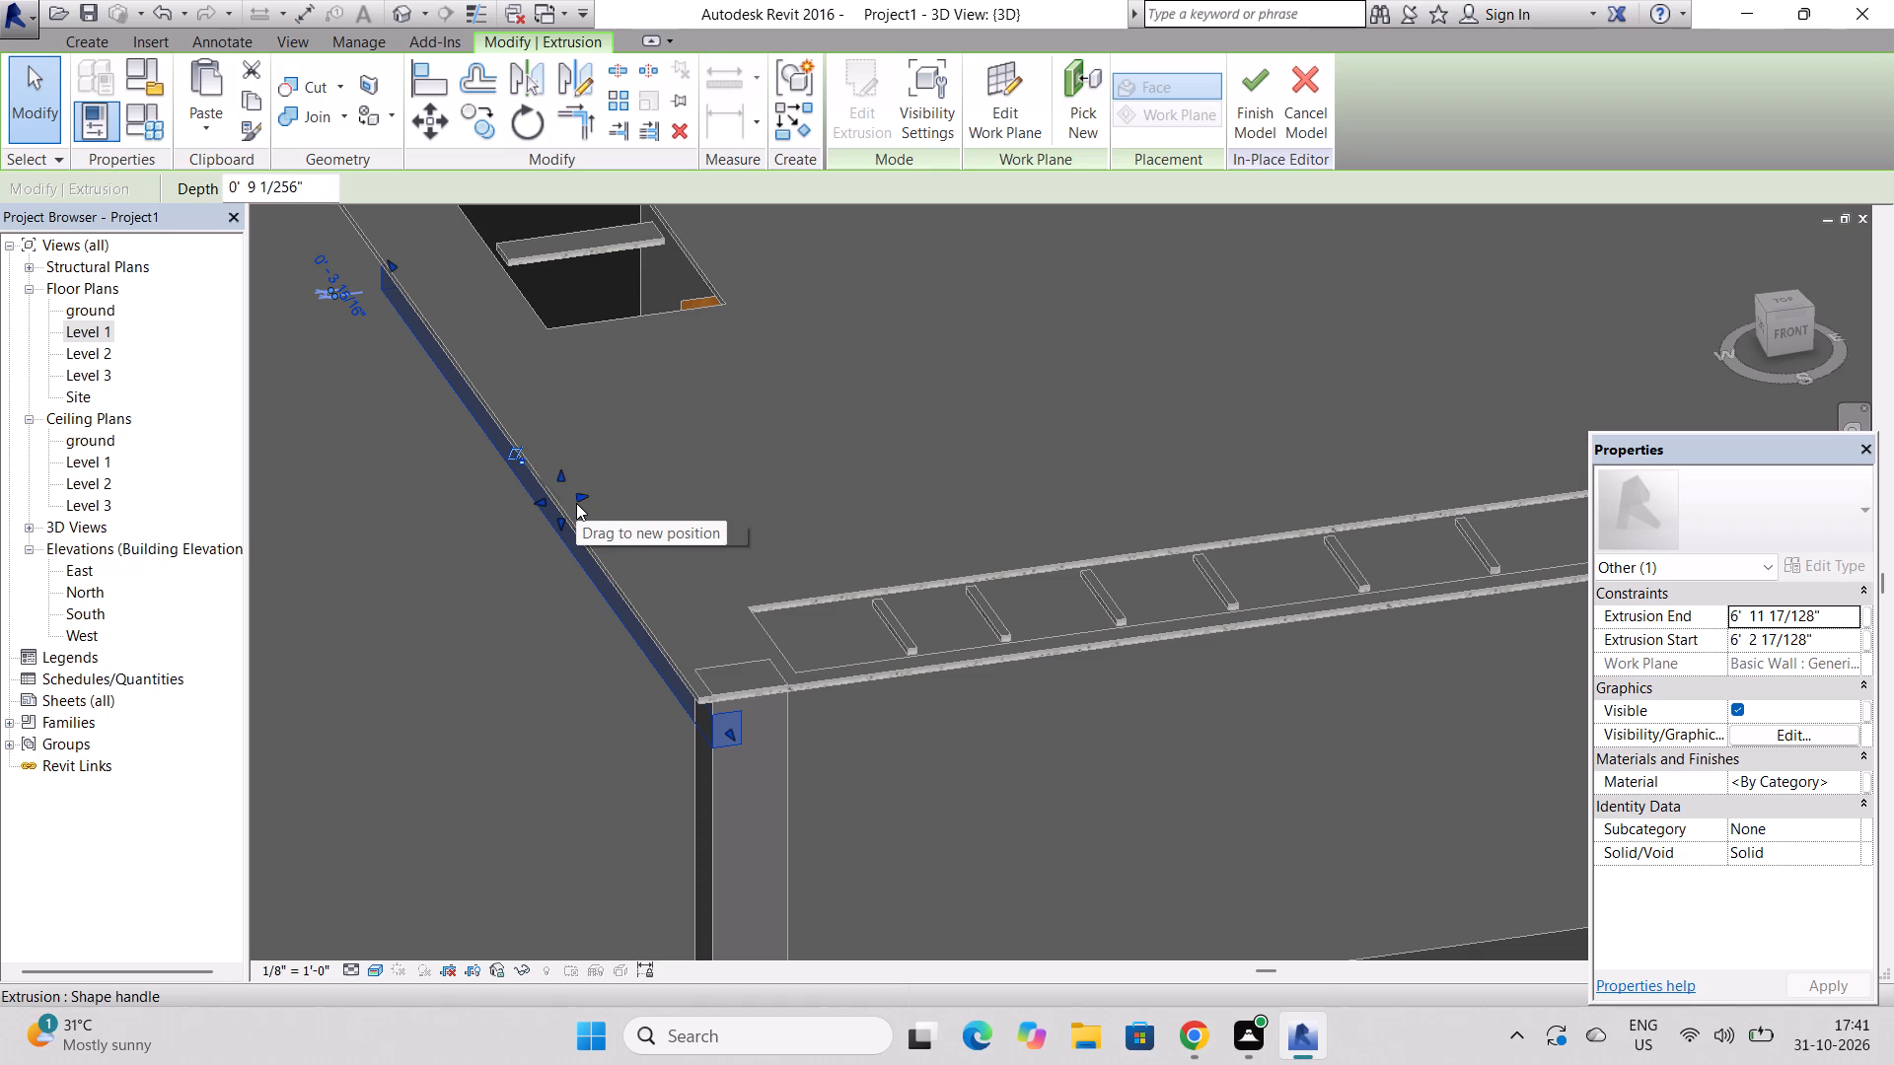
# Extend the extrusion's outer face slightly past the ceiling edge, to an extrusion end of about 7' 3 3/4".
pyautogui.scroll(12, 549, 524)
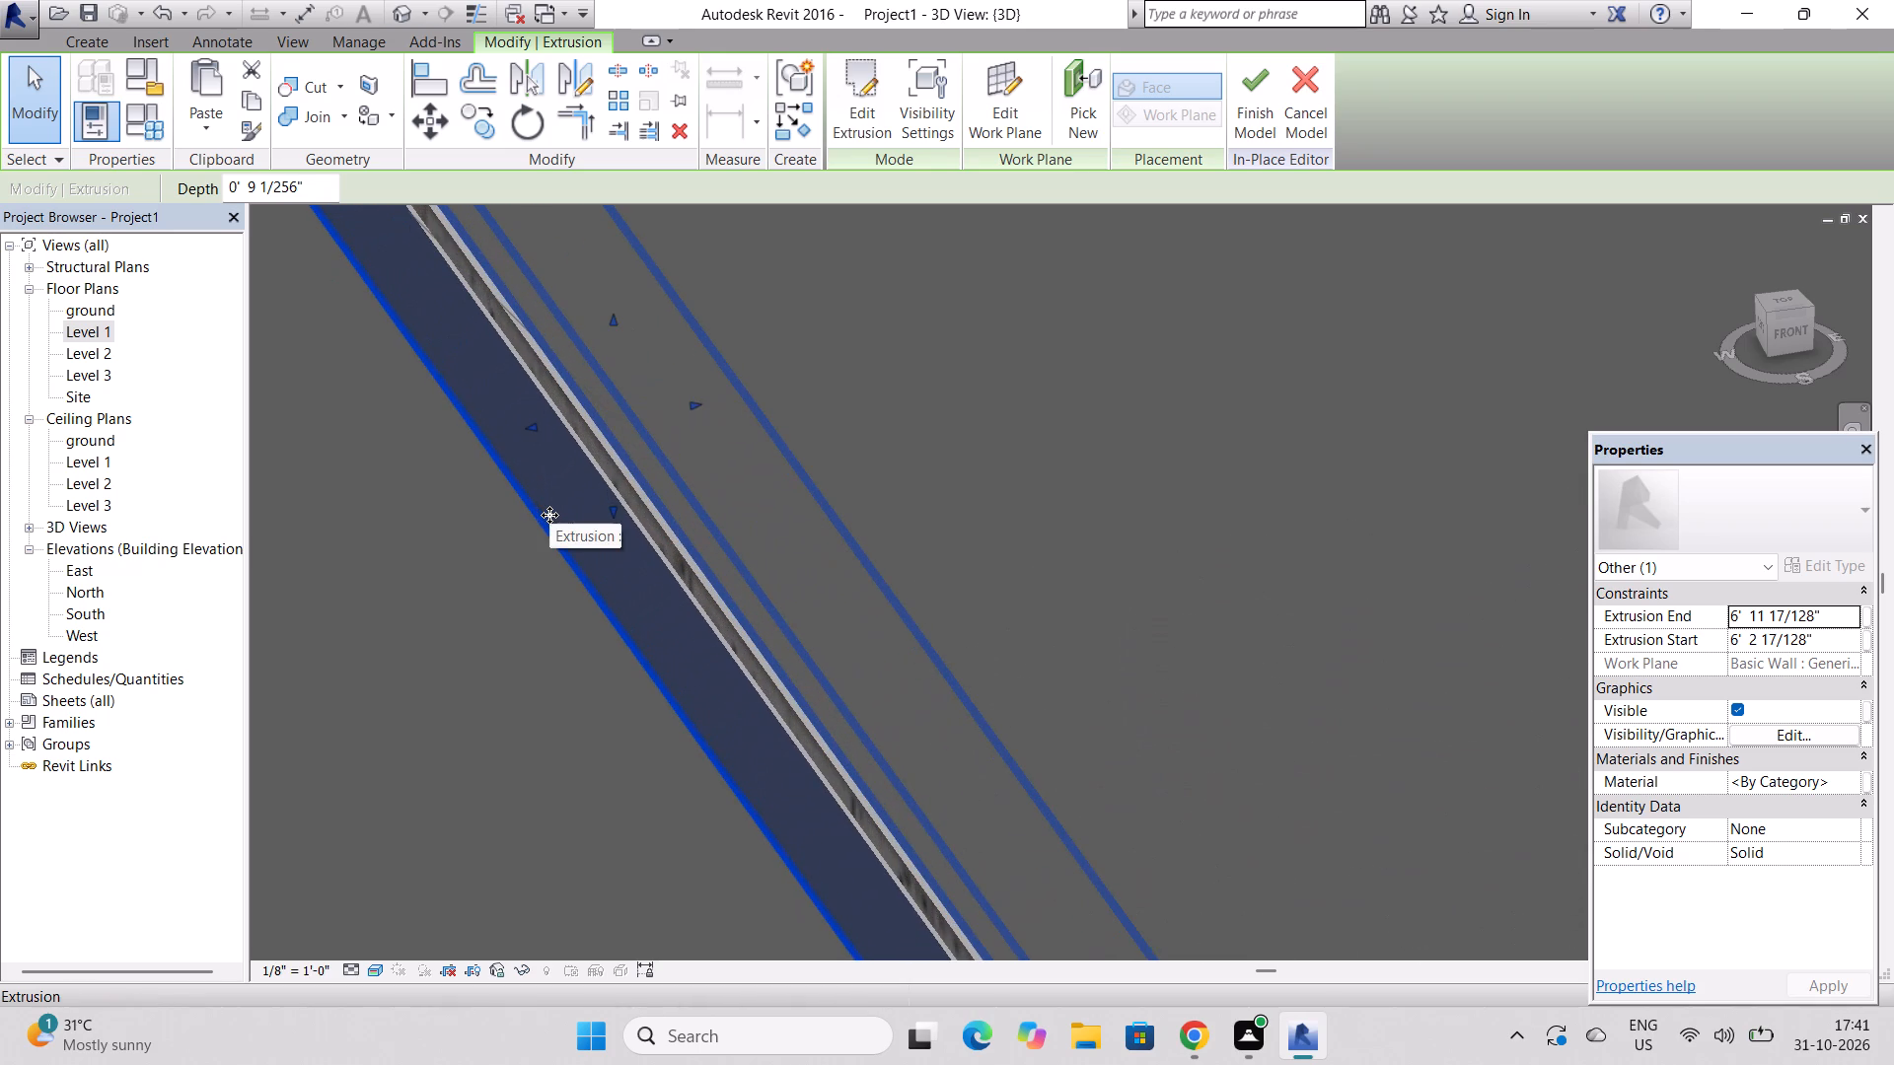
pyautogui.scroll(-12, 549, 515)
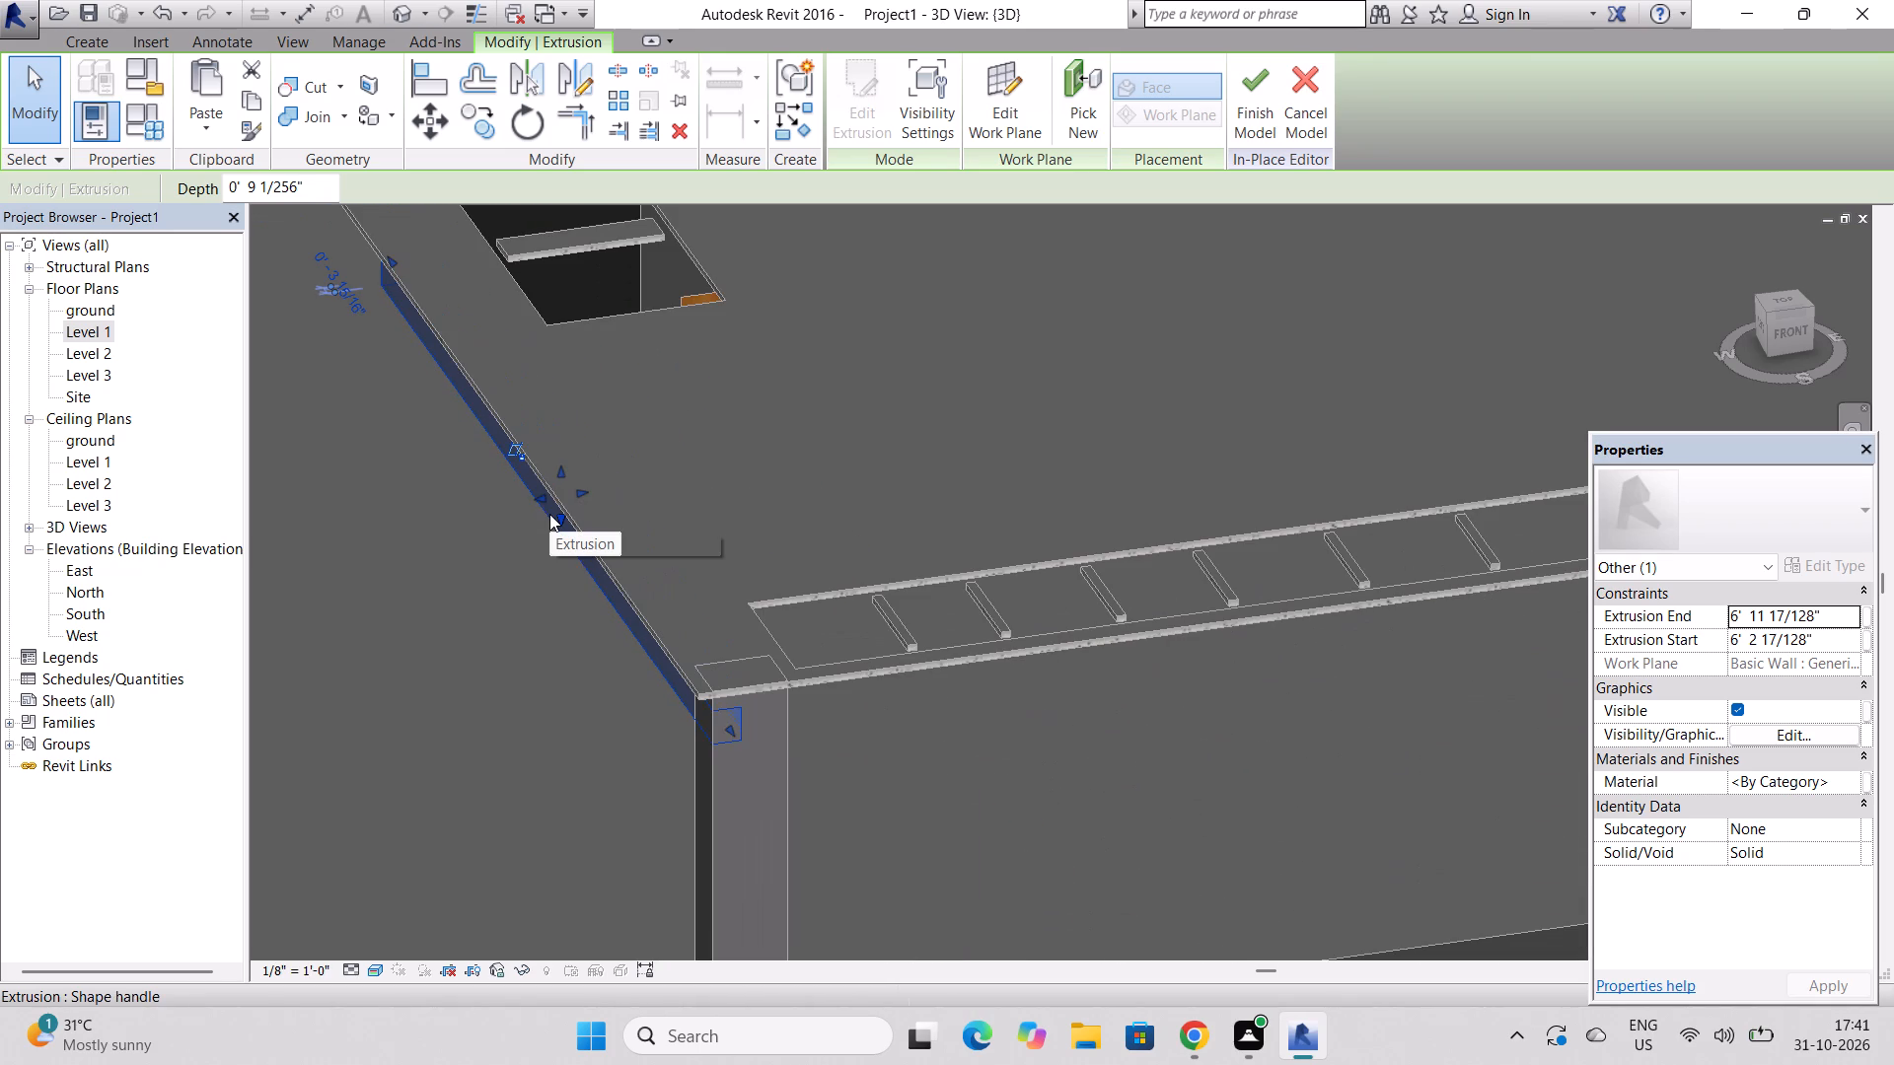
pyautogui.scroll(1, 547, 514)
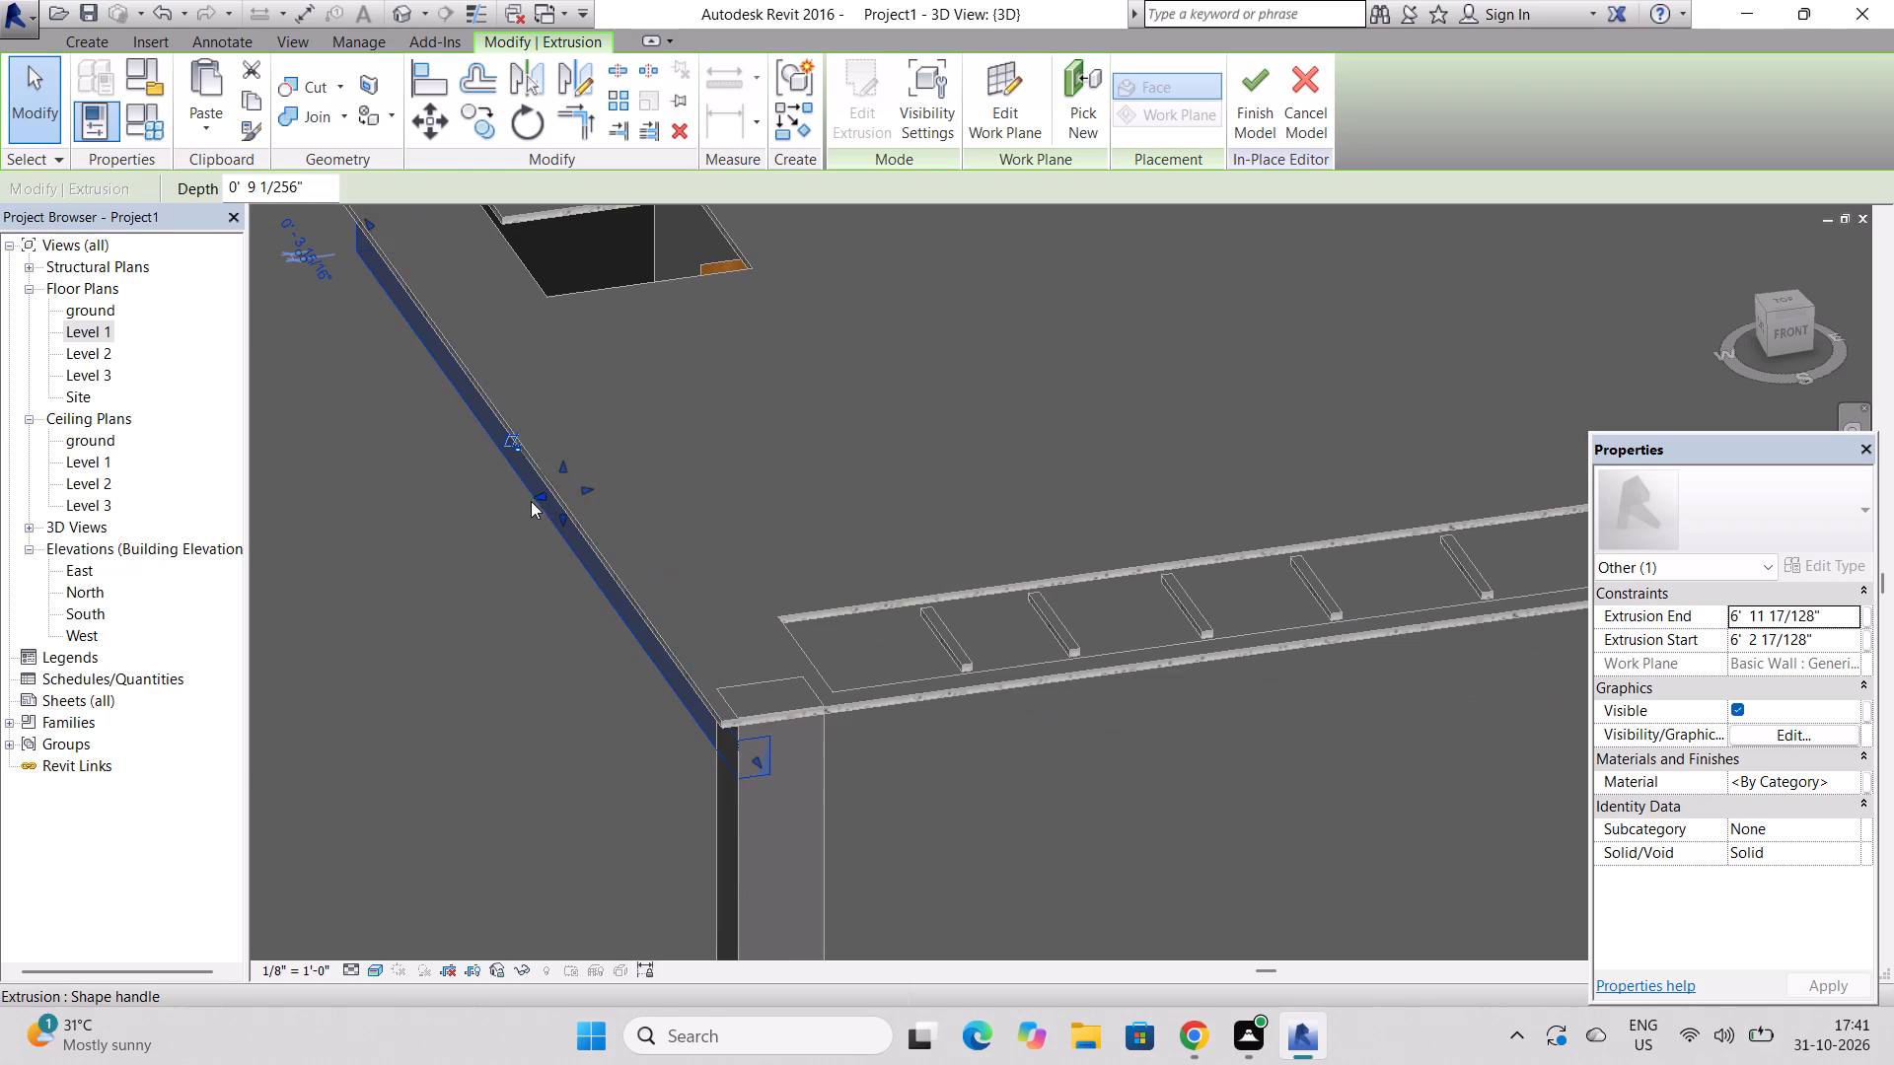
pyautogui.moveTo(538, 493); pyautogui.dragTo(524, 508)
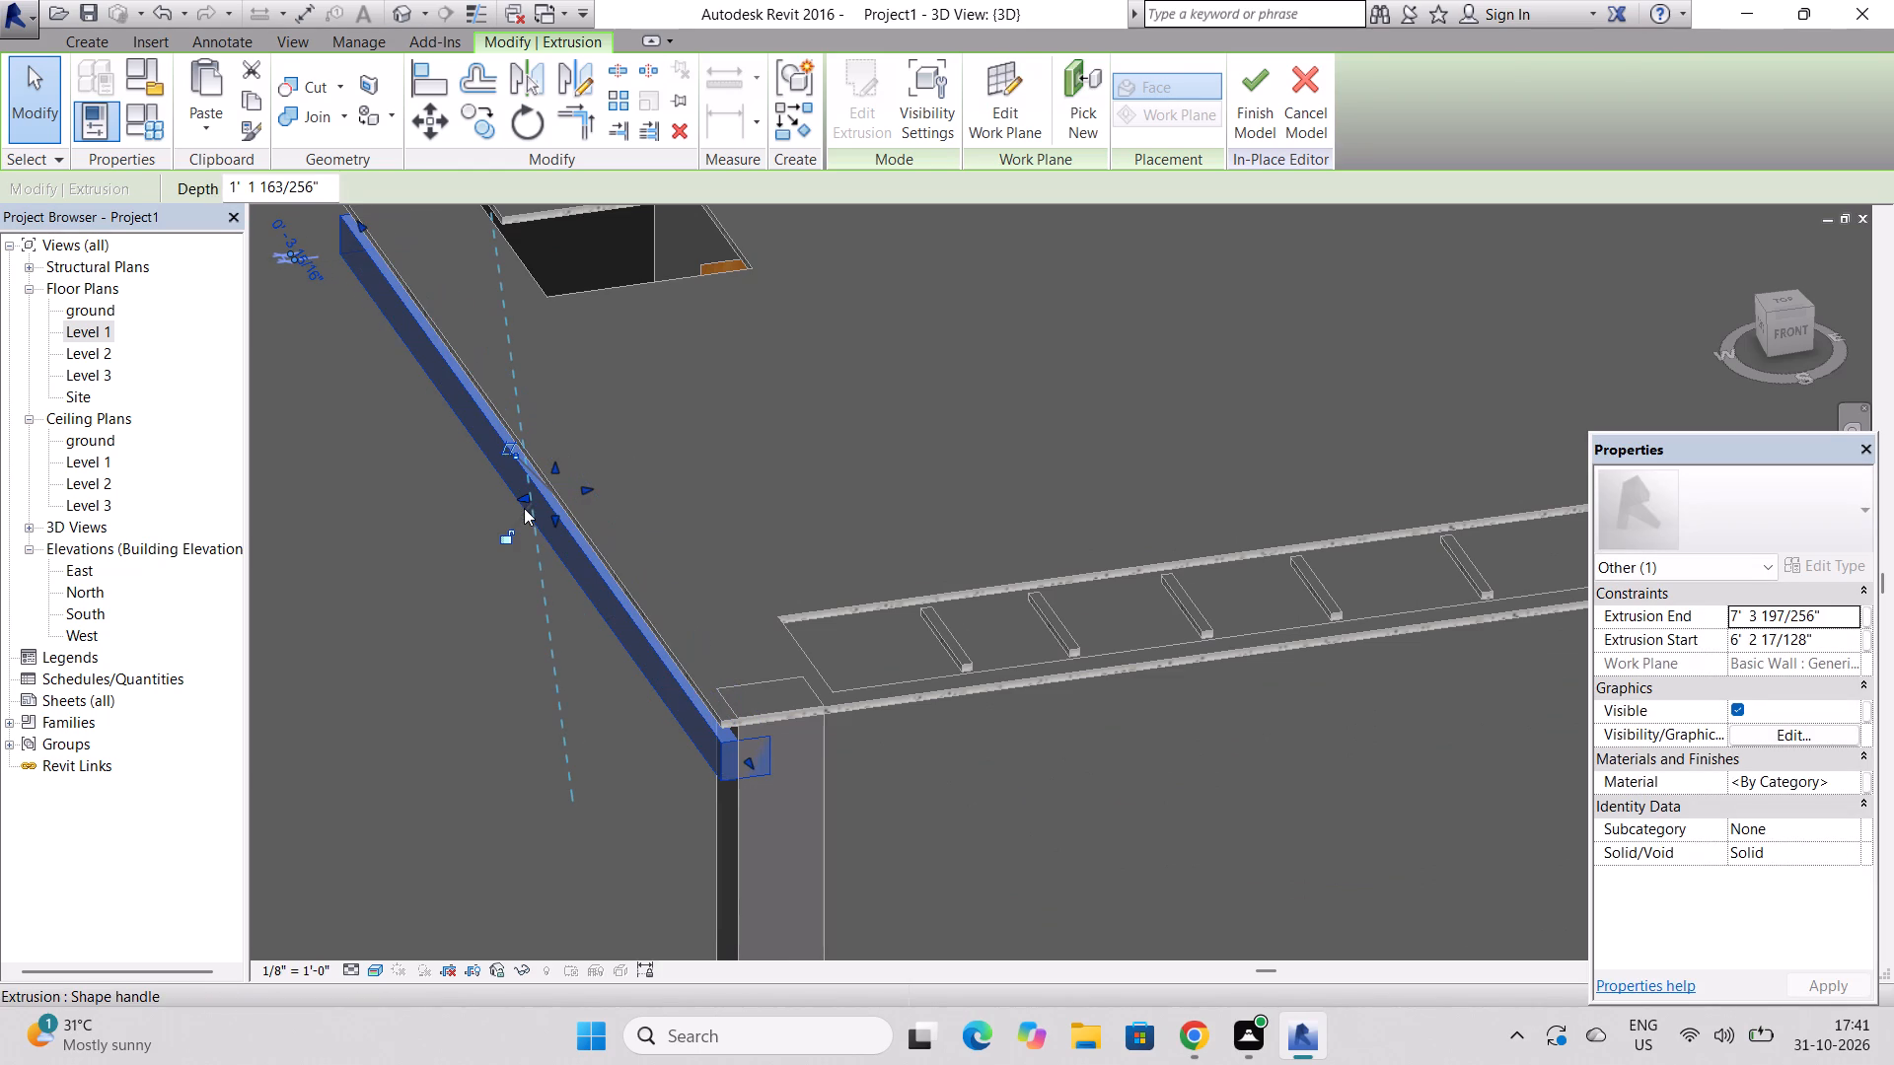
pyautogui.scroll(4, 524, 508)
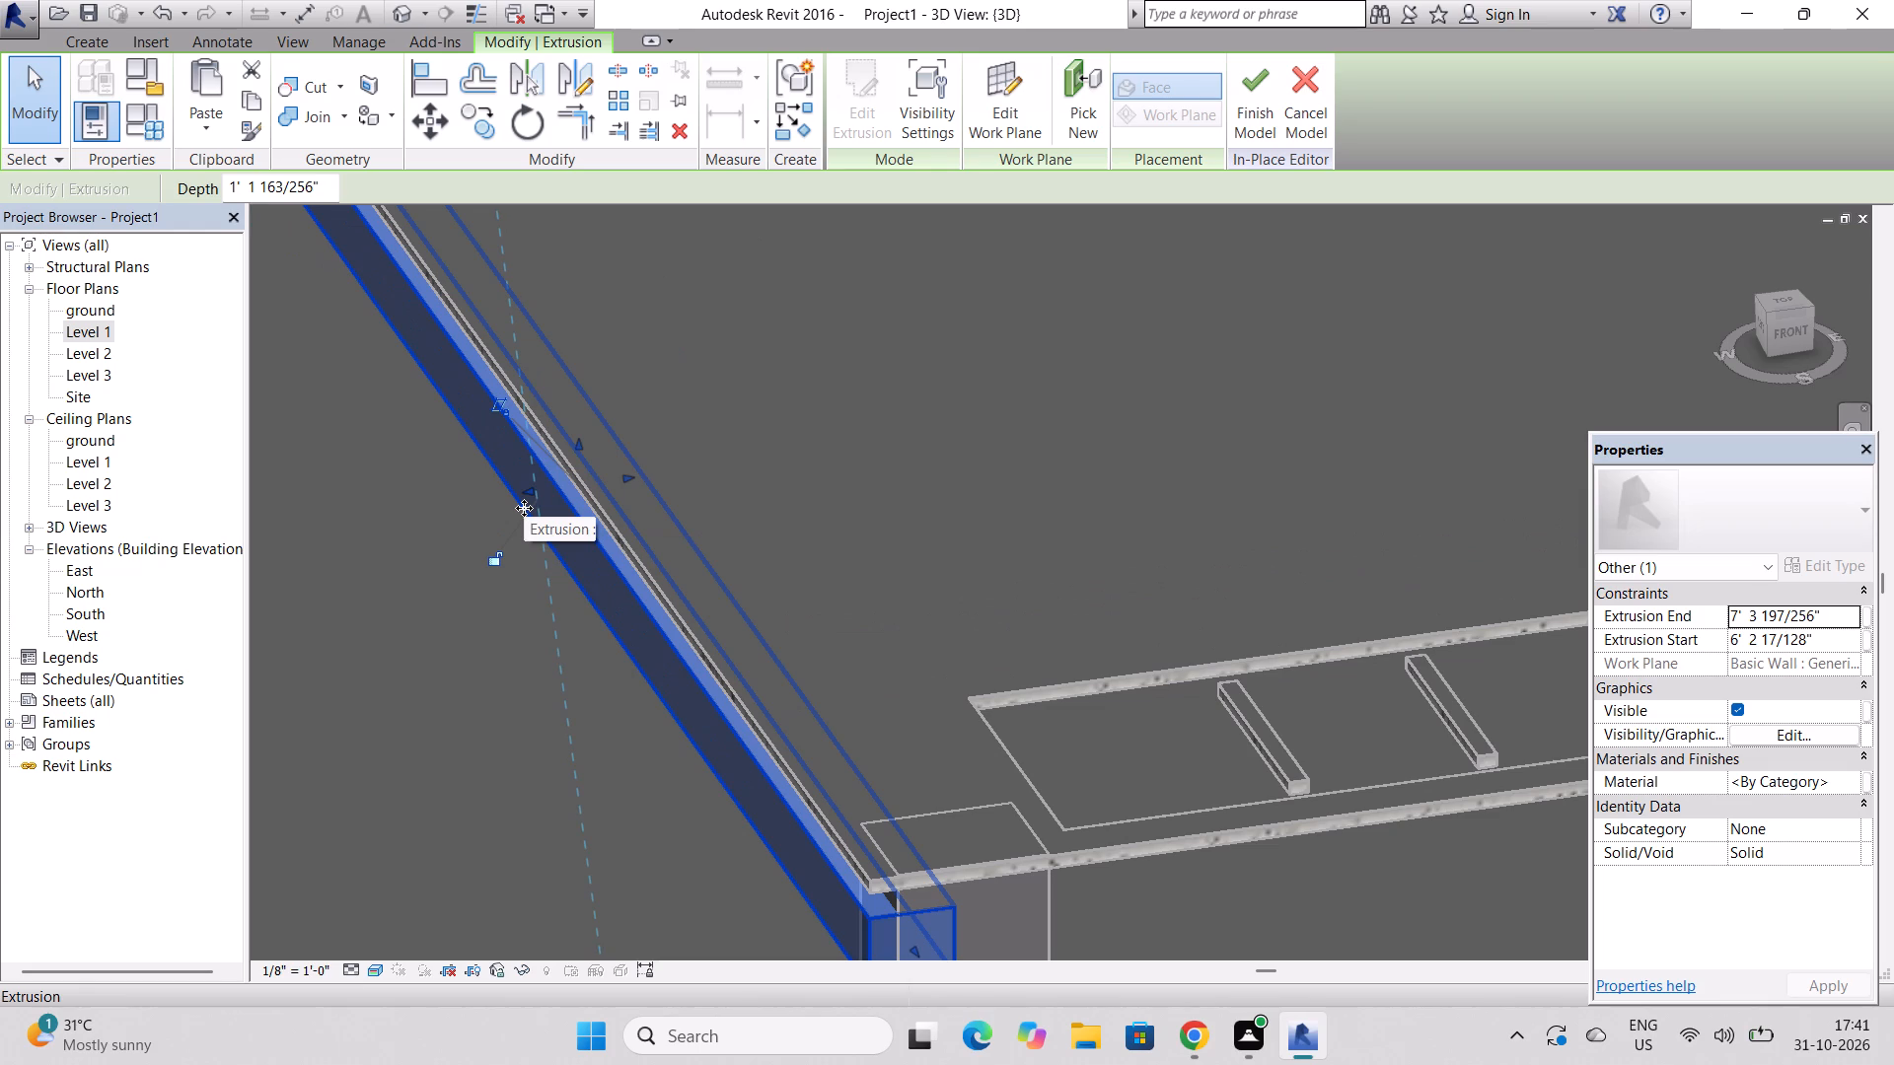
pyautogui.scroll(-4, 524, 508)
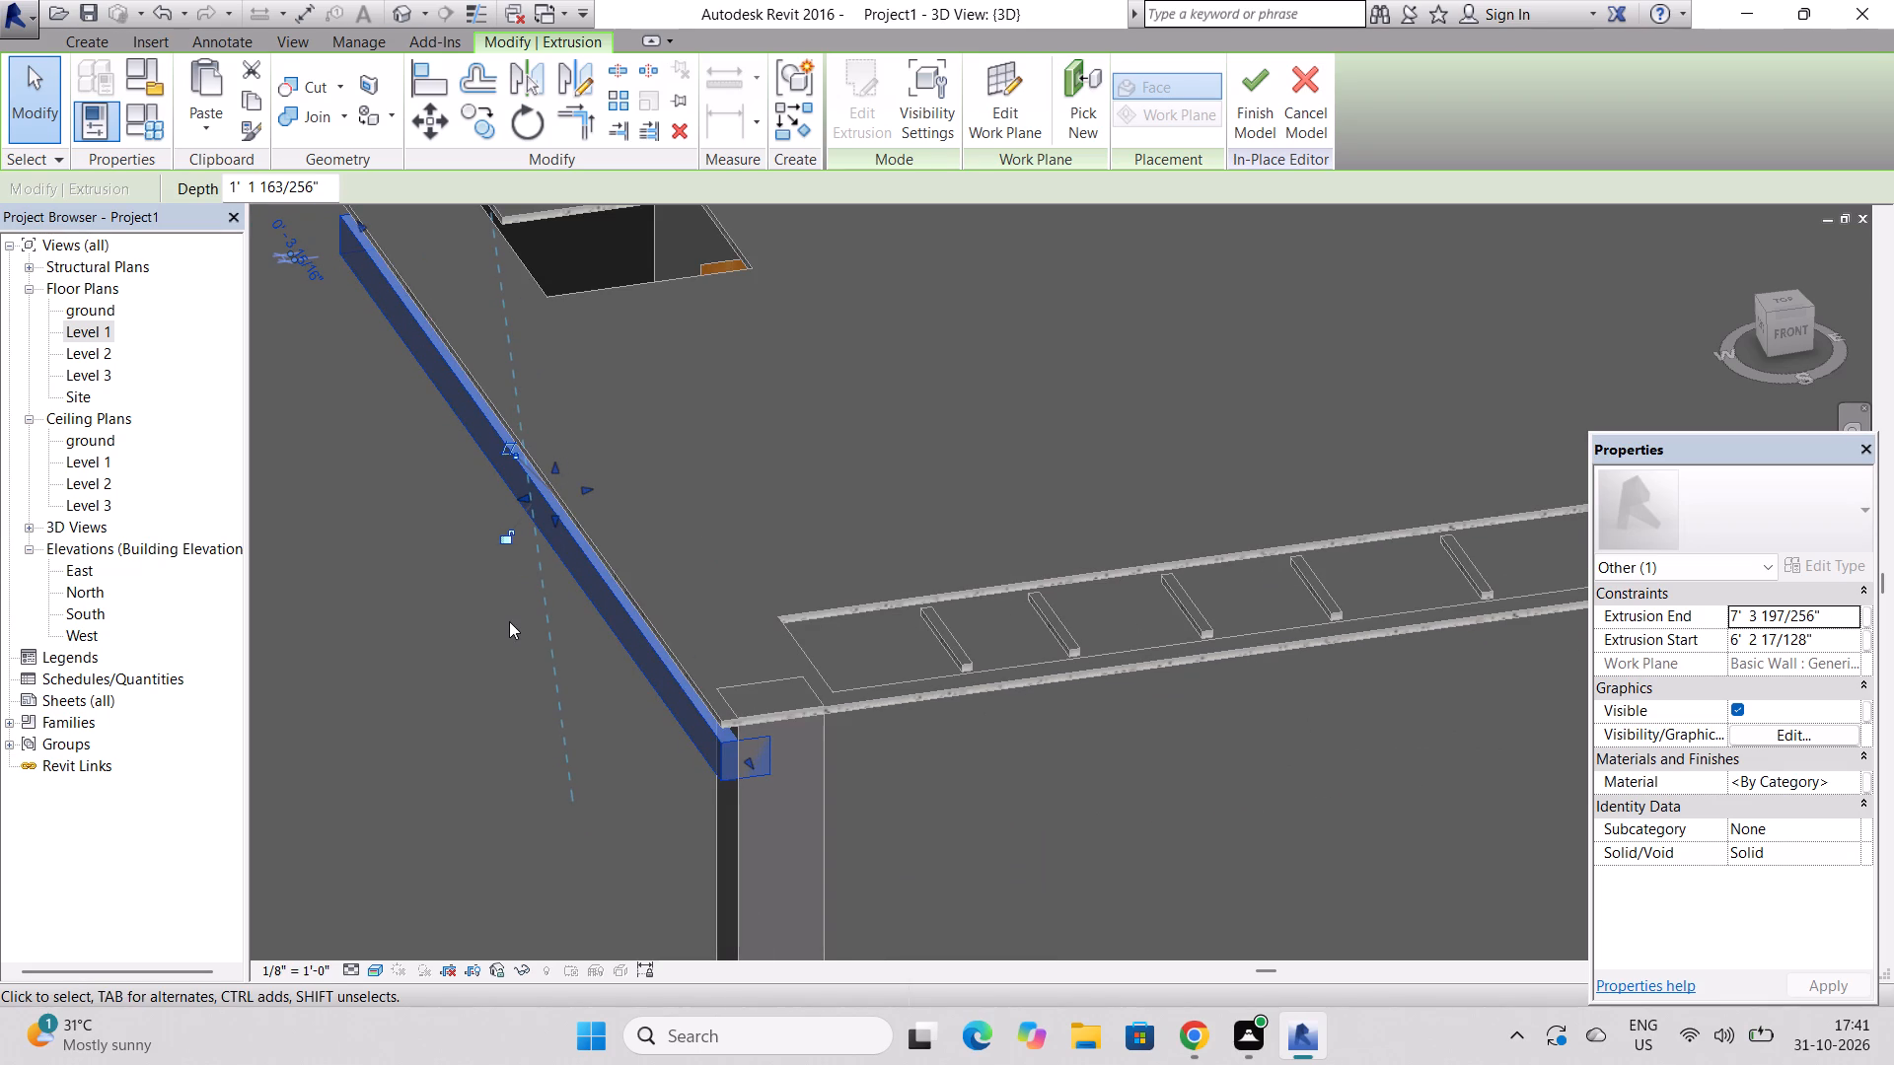
pyautogui.press('Escape')
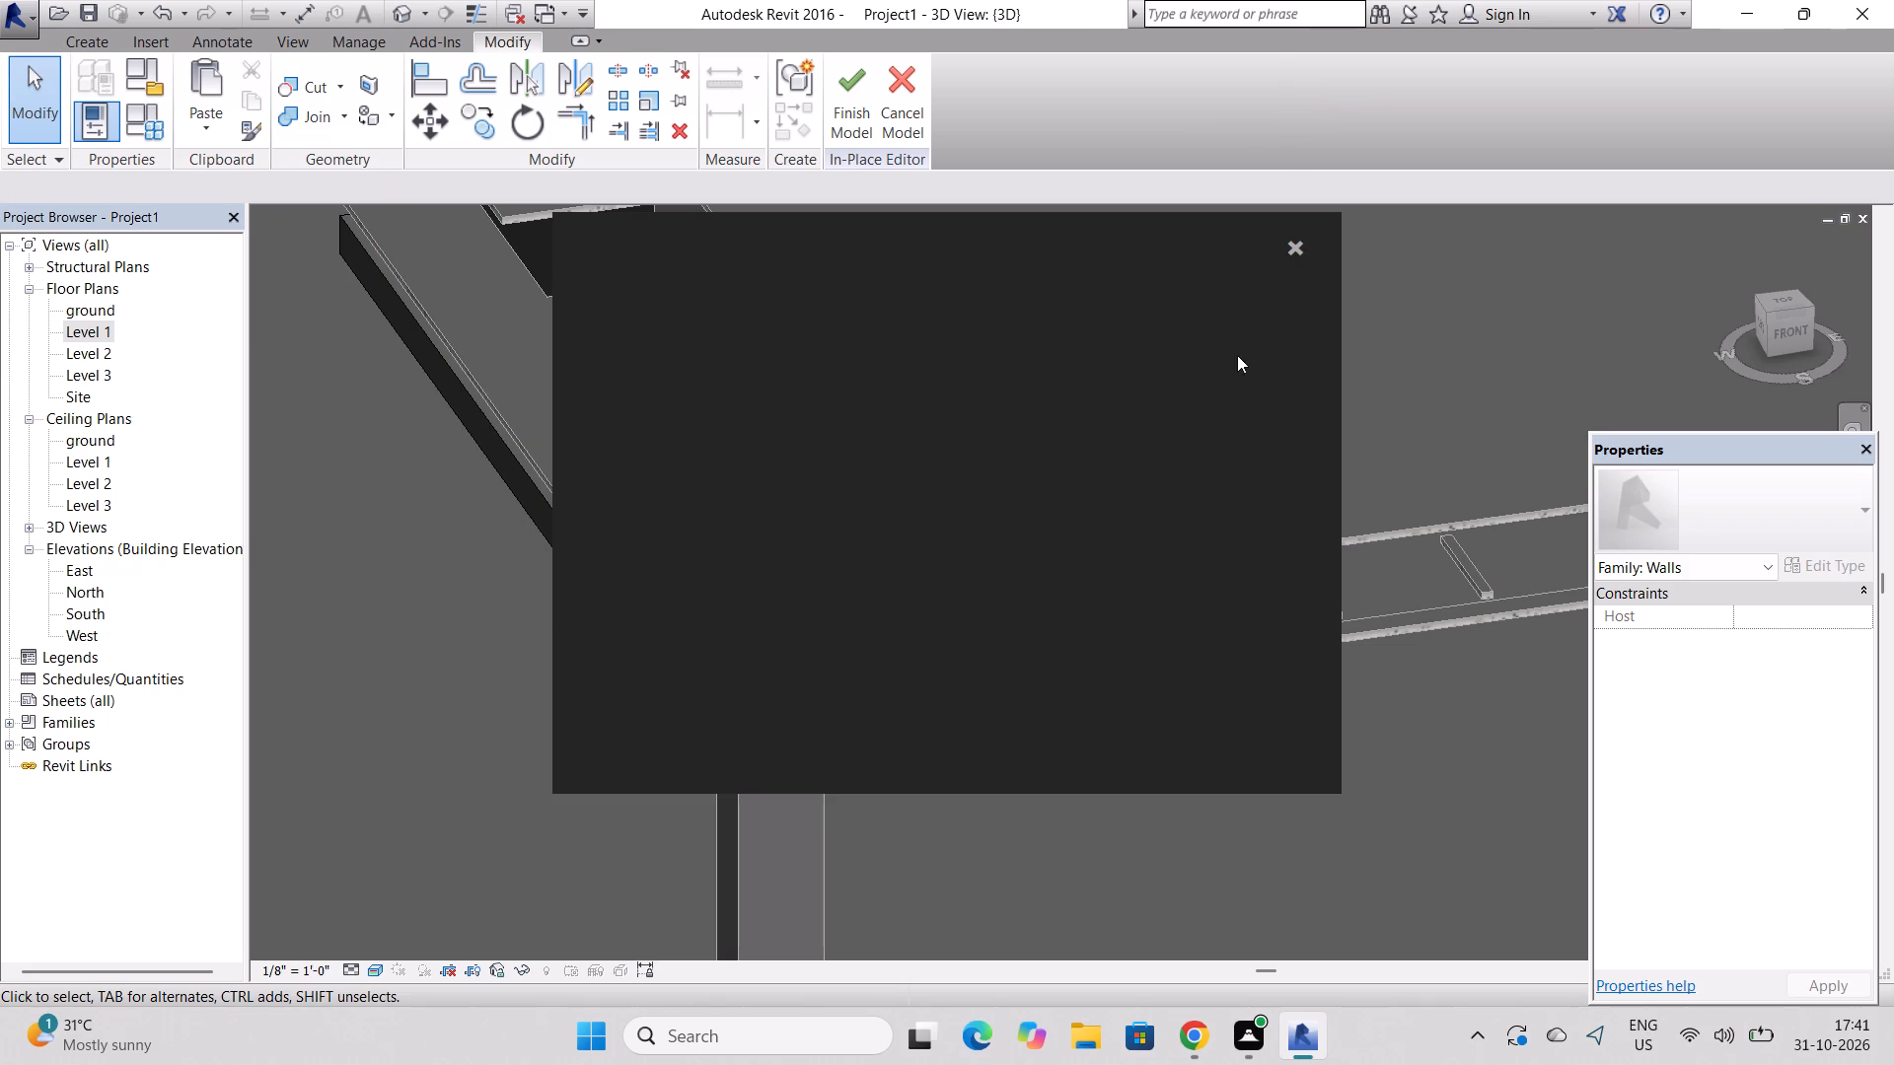
pyautogui.click(1296, 244)
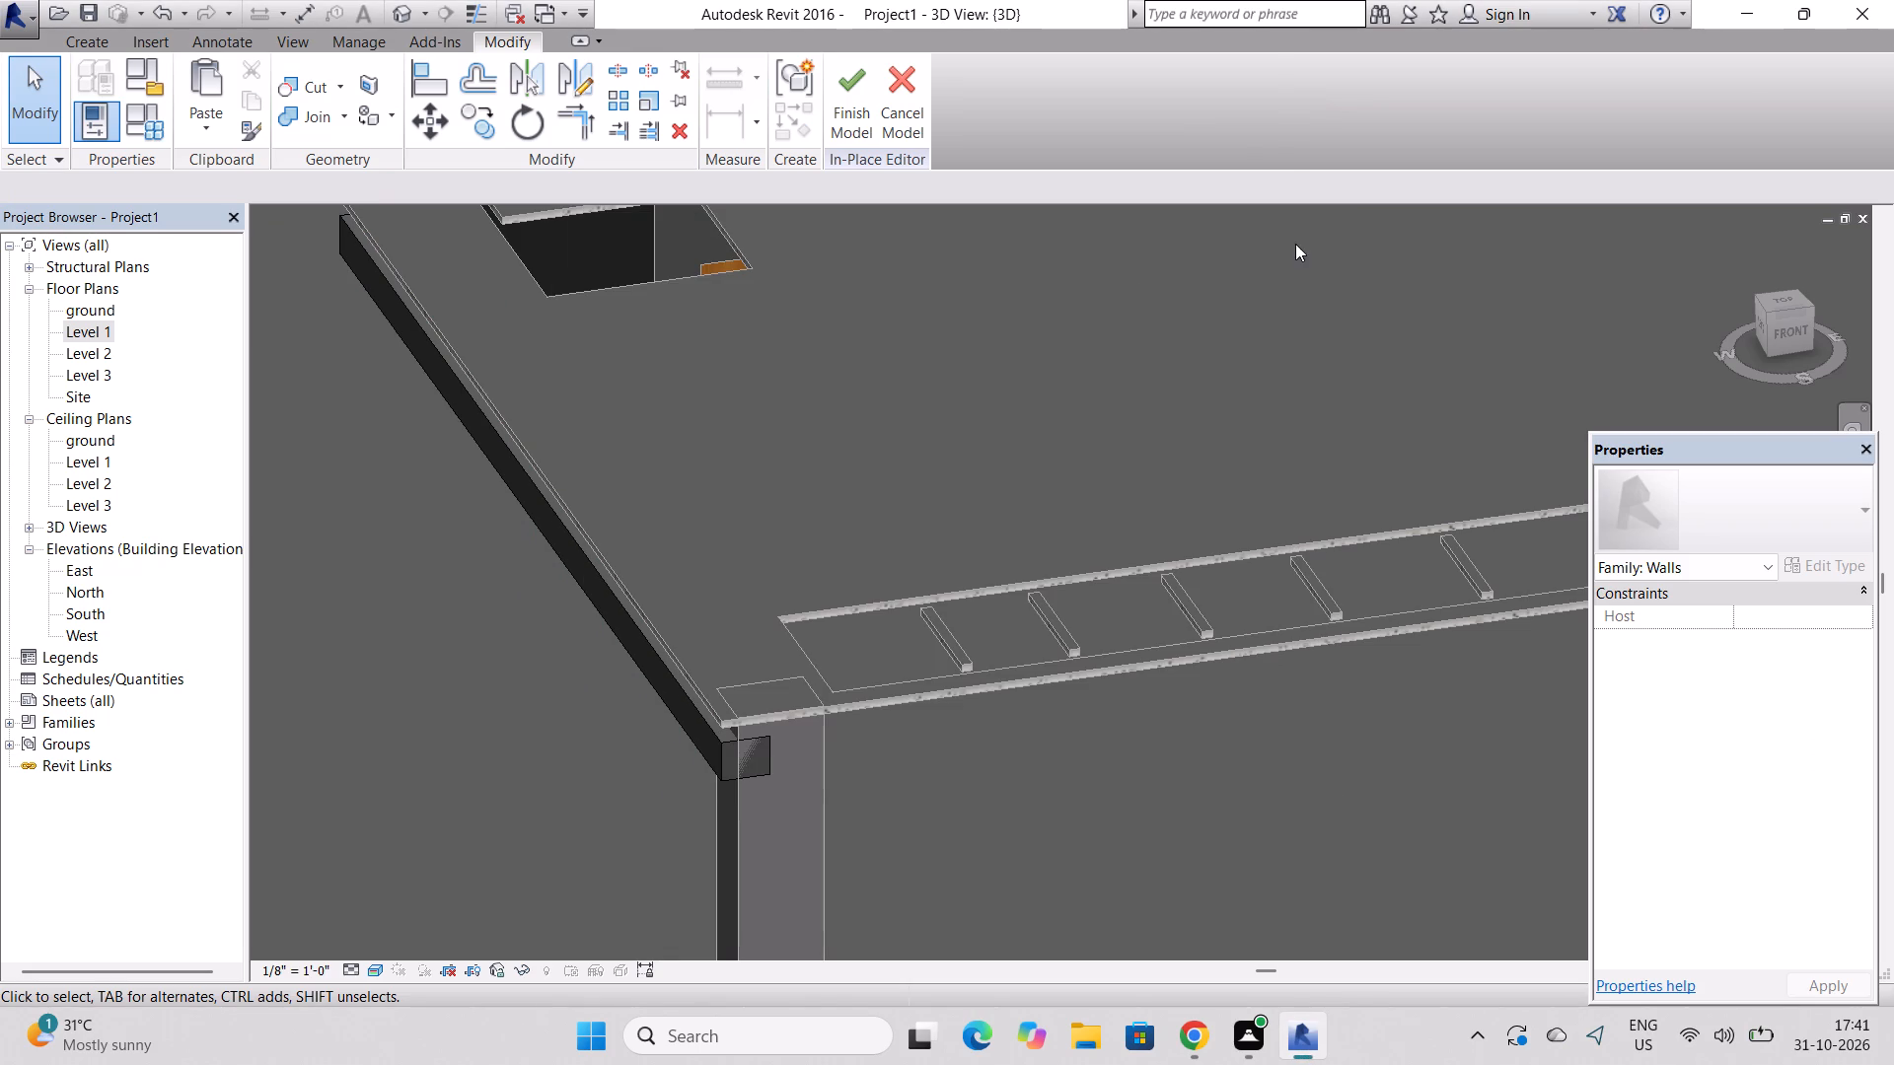
# Pull the extrusion's inner face outward to an extrusion start of about 6' 11 1/8", leaving a depth of about 4 5/8".
pyautogui.click(657, 649)
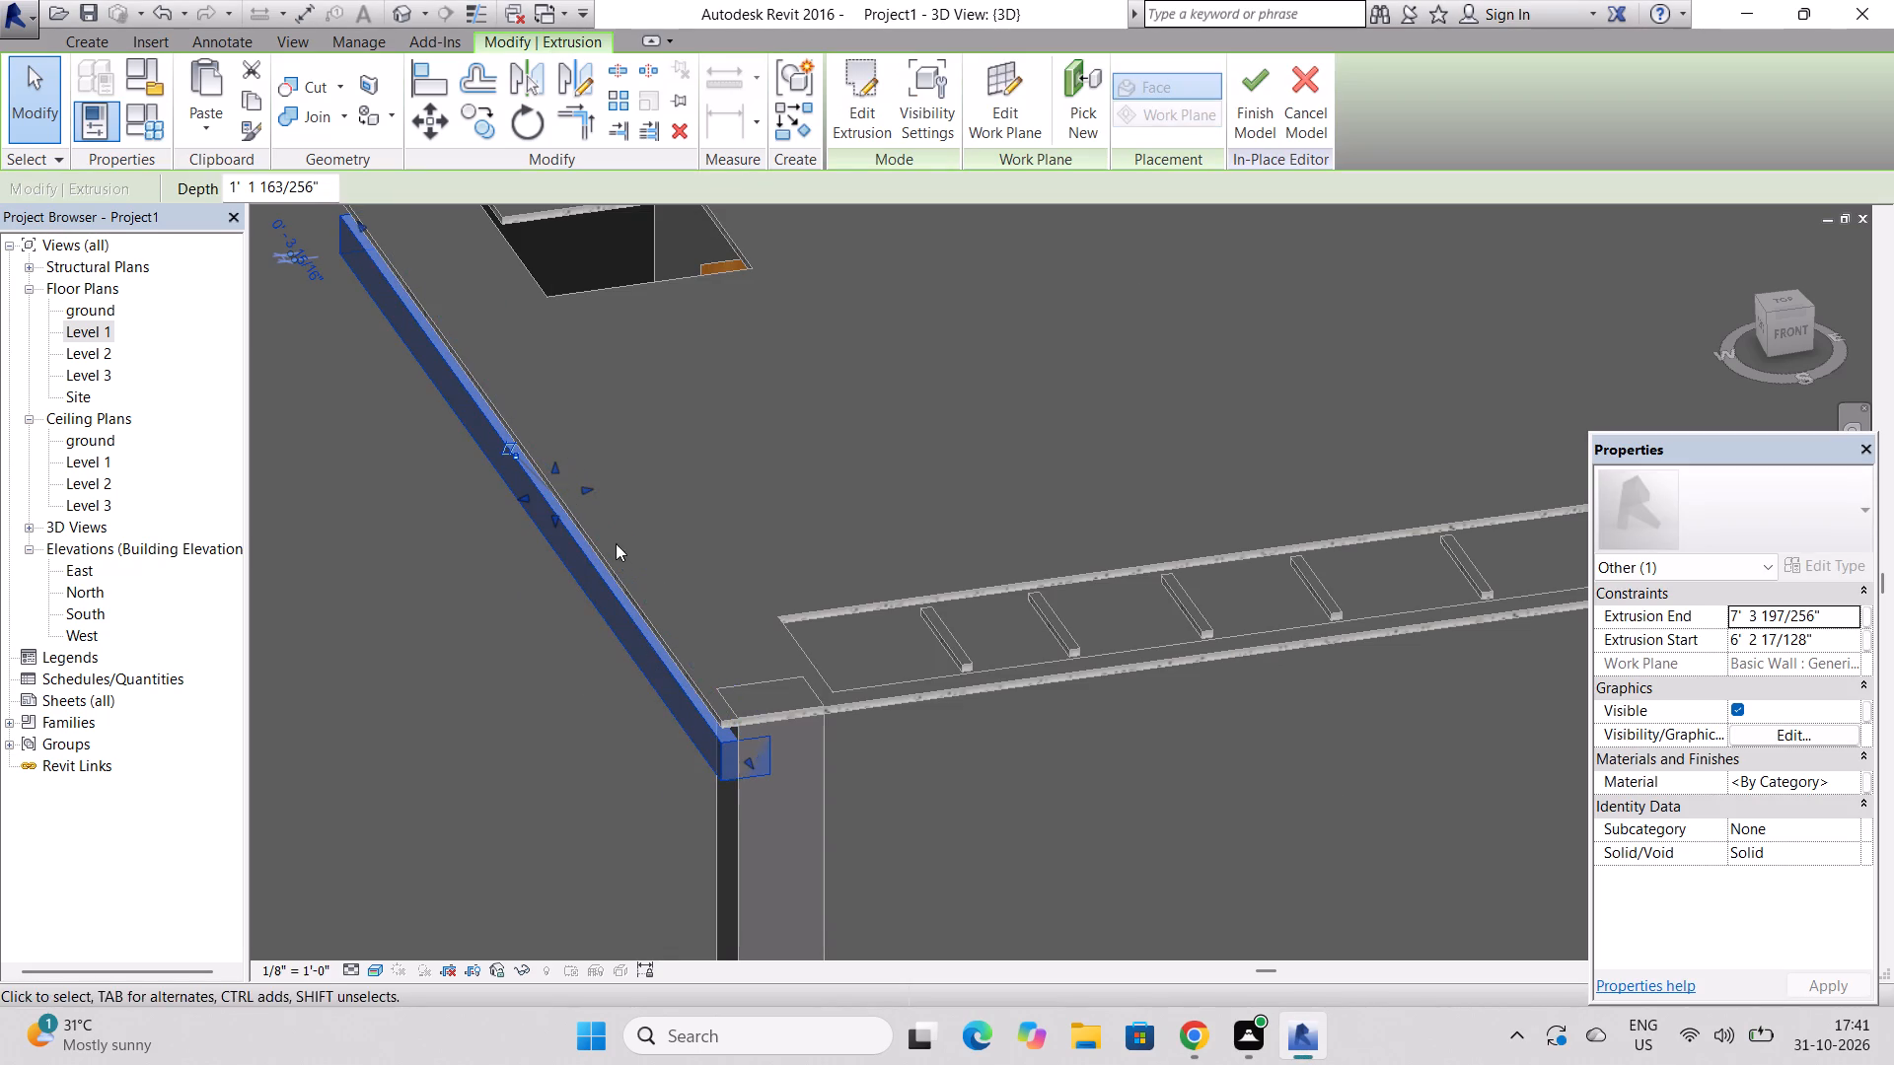
pyautogui.scroll(3, 584, 479)
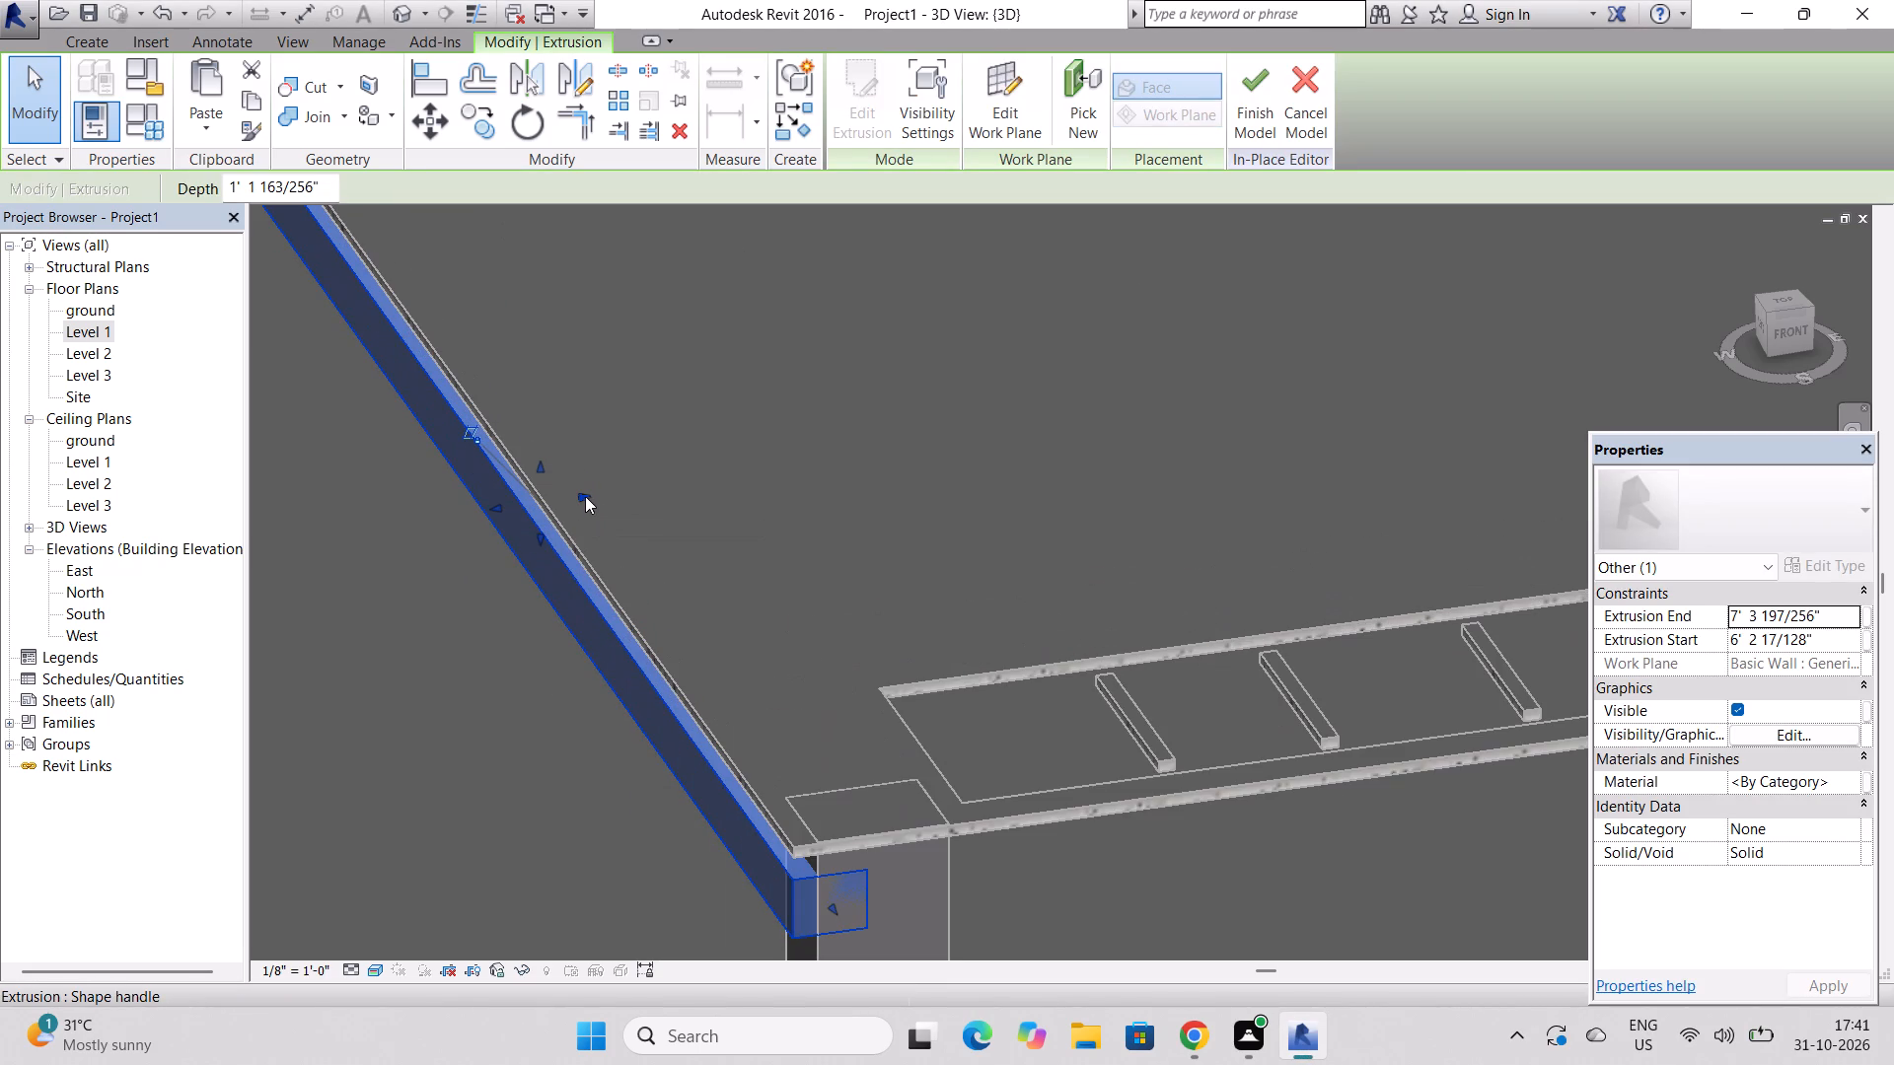
pyautogui.moveTo(581, 496); pyautogui.dragTo(536, 507)
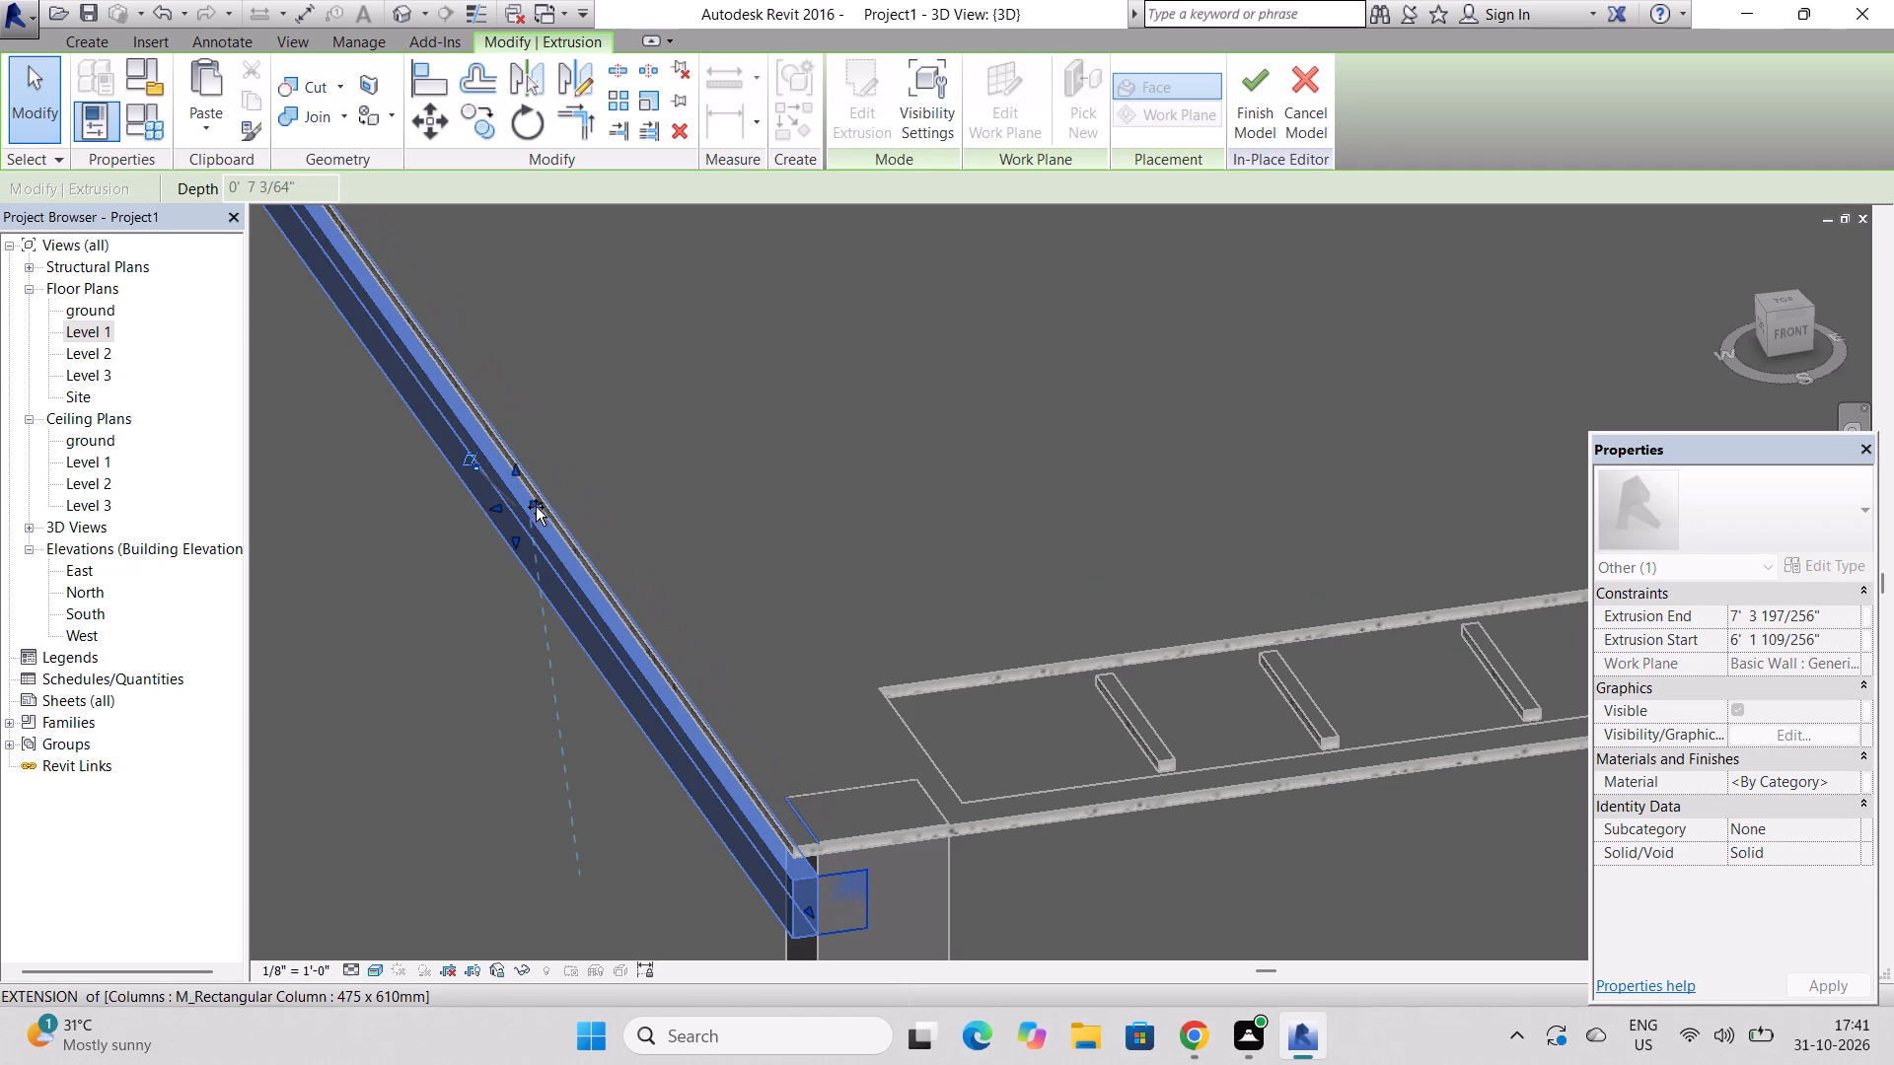
pyautogui.moveTo(536, 507); pyautogui.dragTo(536, 509)
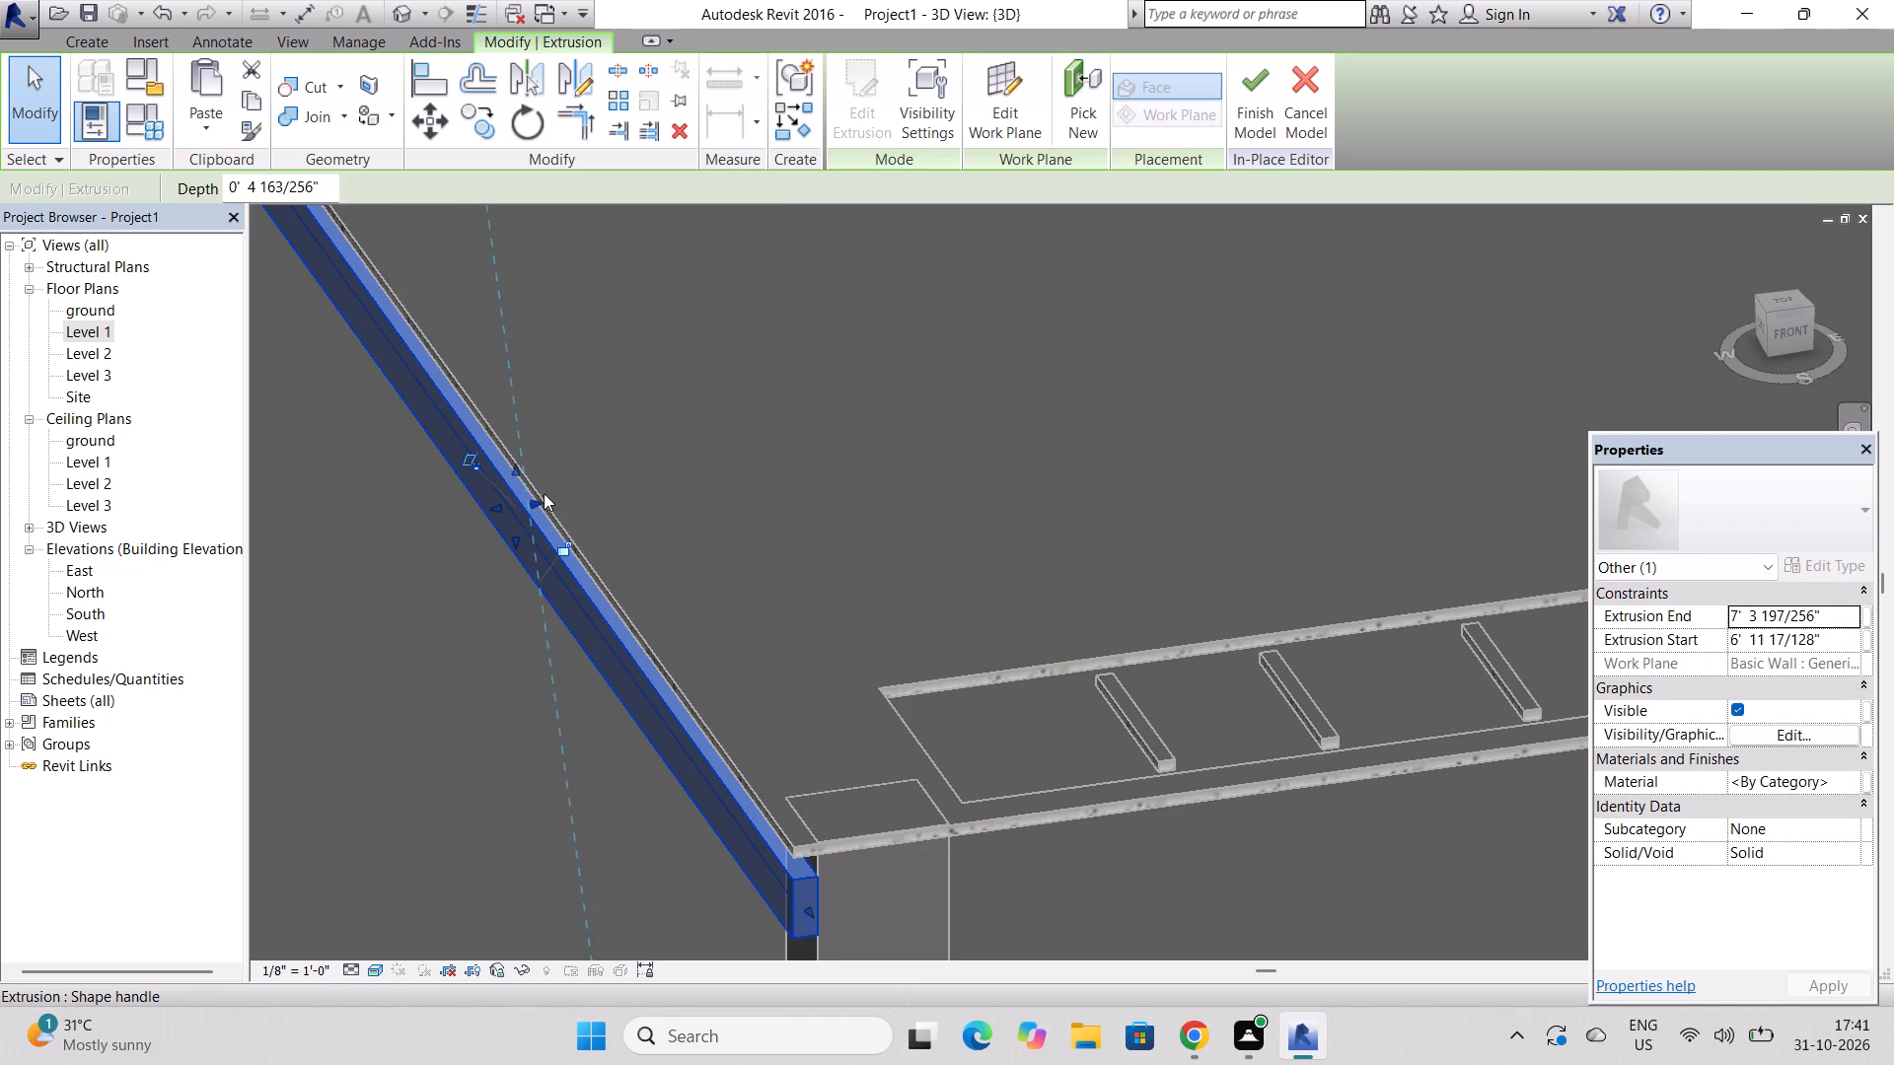
pyautogui.press('Escape')
pyautogui.press('Escape')
pyautogui.press('Escape')
pyautogui.press('Escape')
# Finish the in-place wall model and view it together with the ceiling and column in 3D.
pyautogui.scroll(-6, 576, 456)
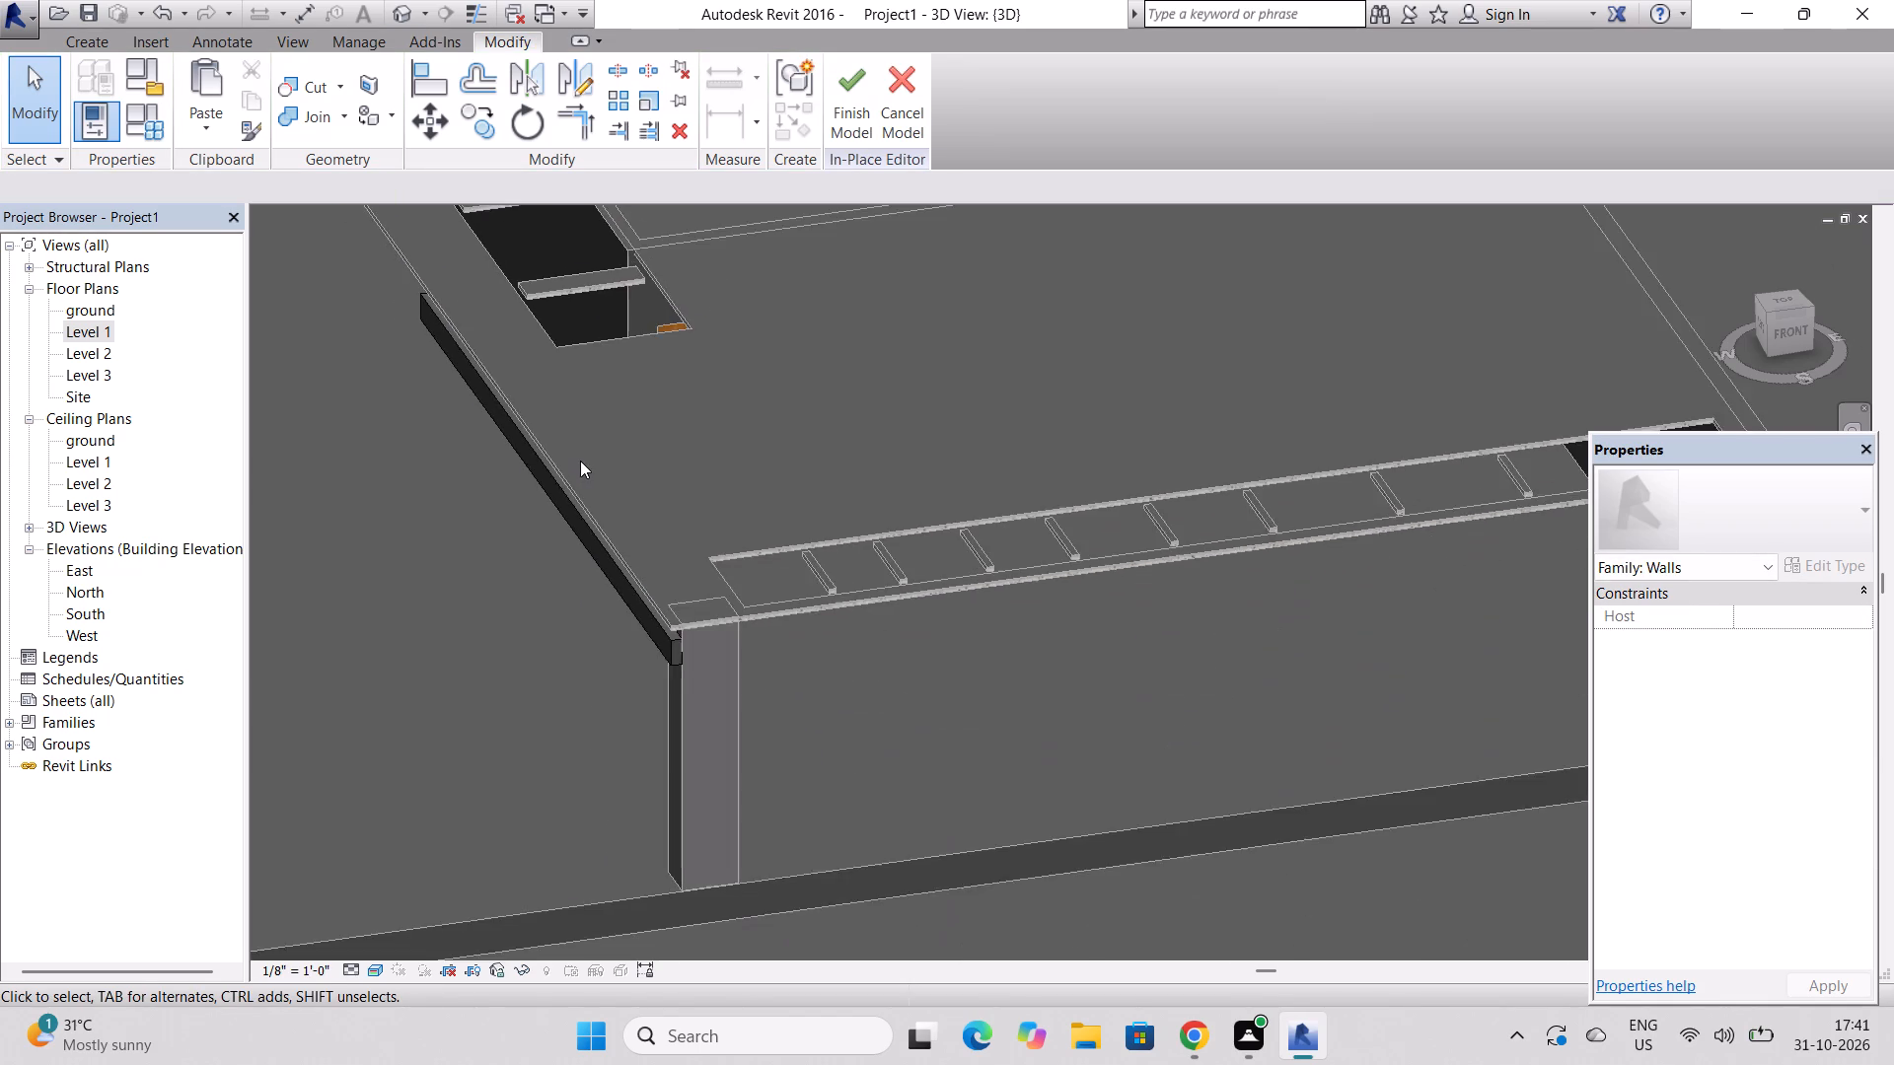
pyautogui.scroll(-4, 580, 461)
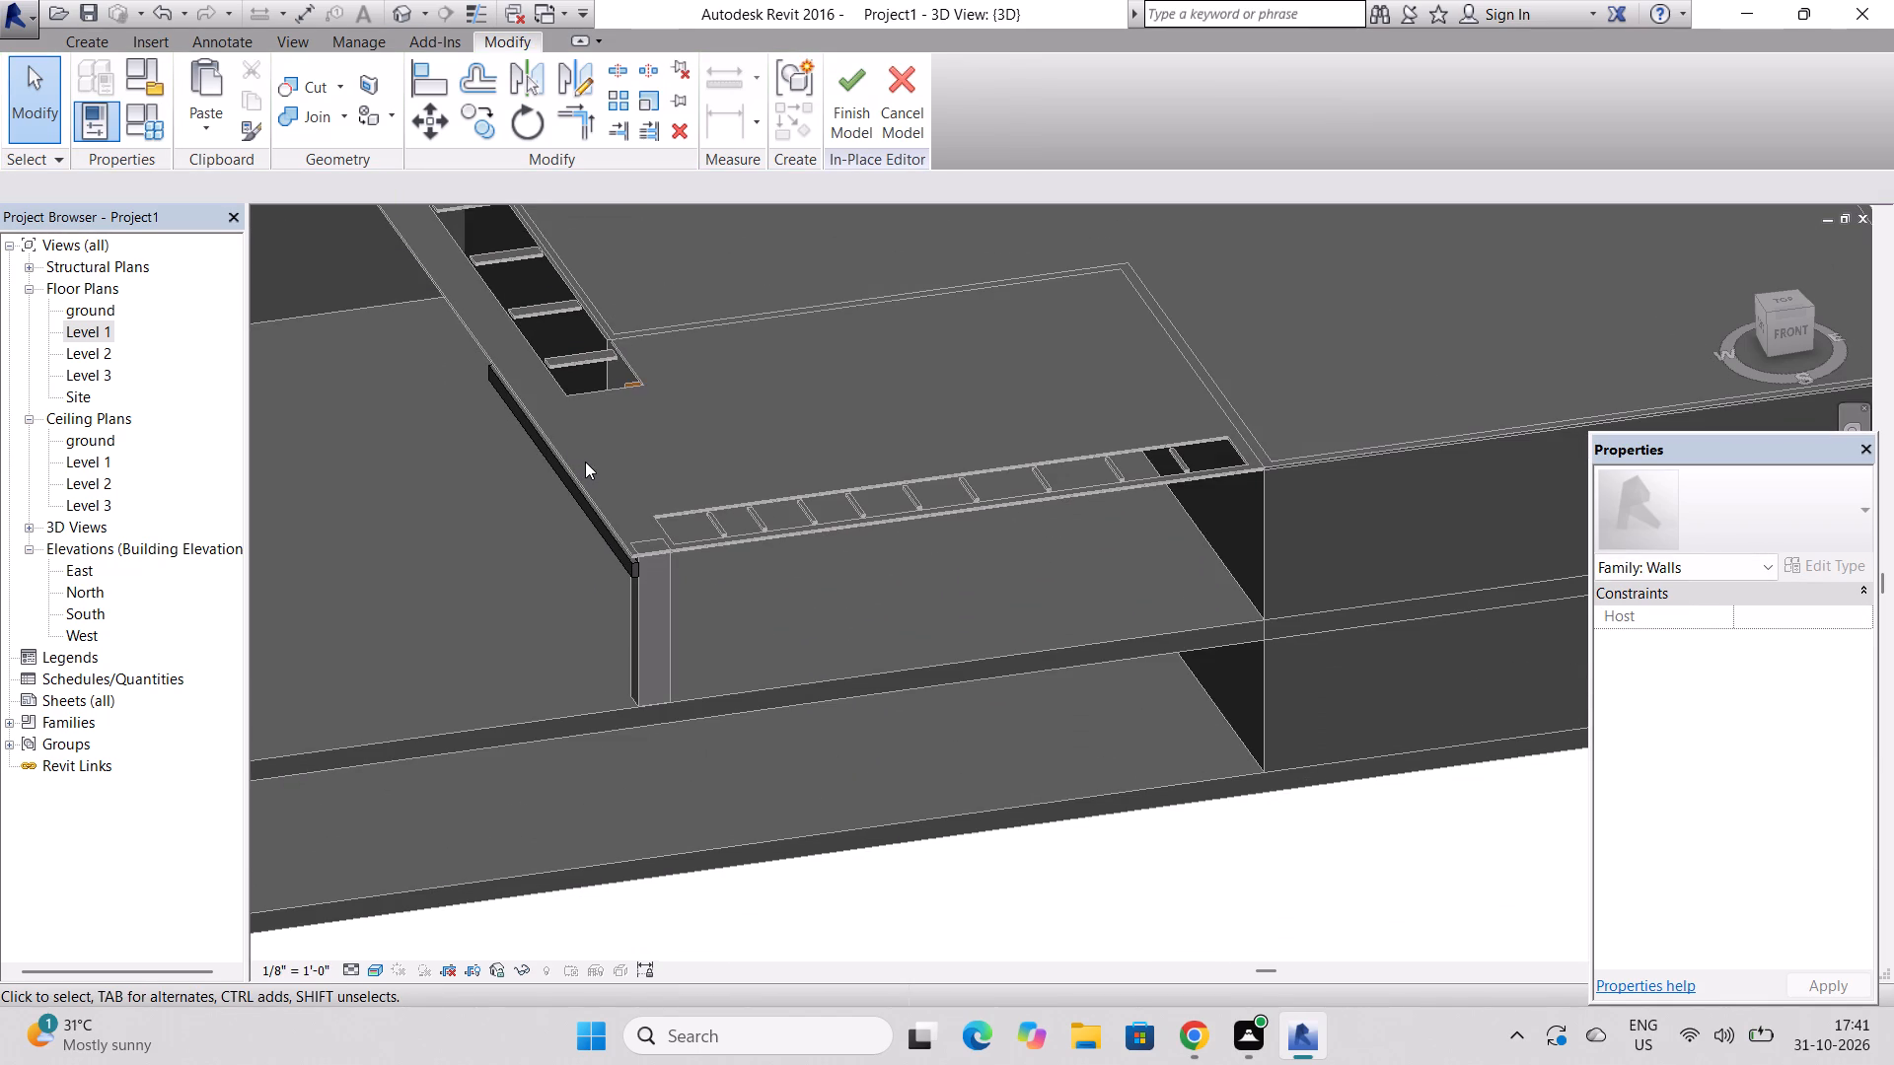
pyautogui.click(838, 108)
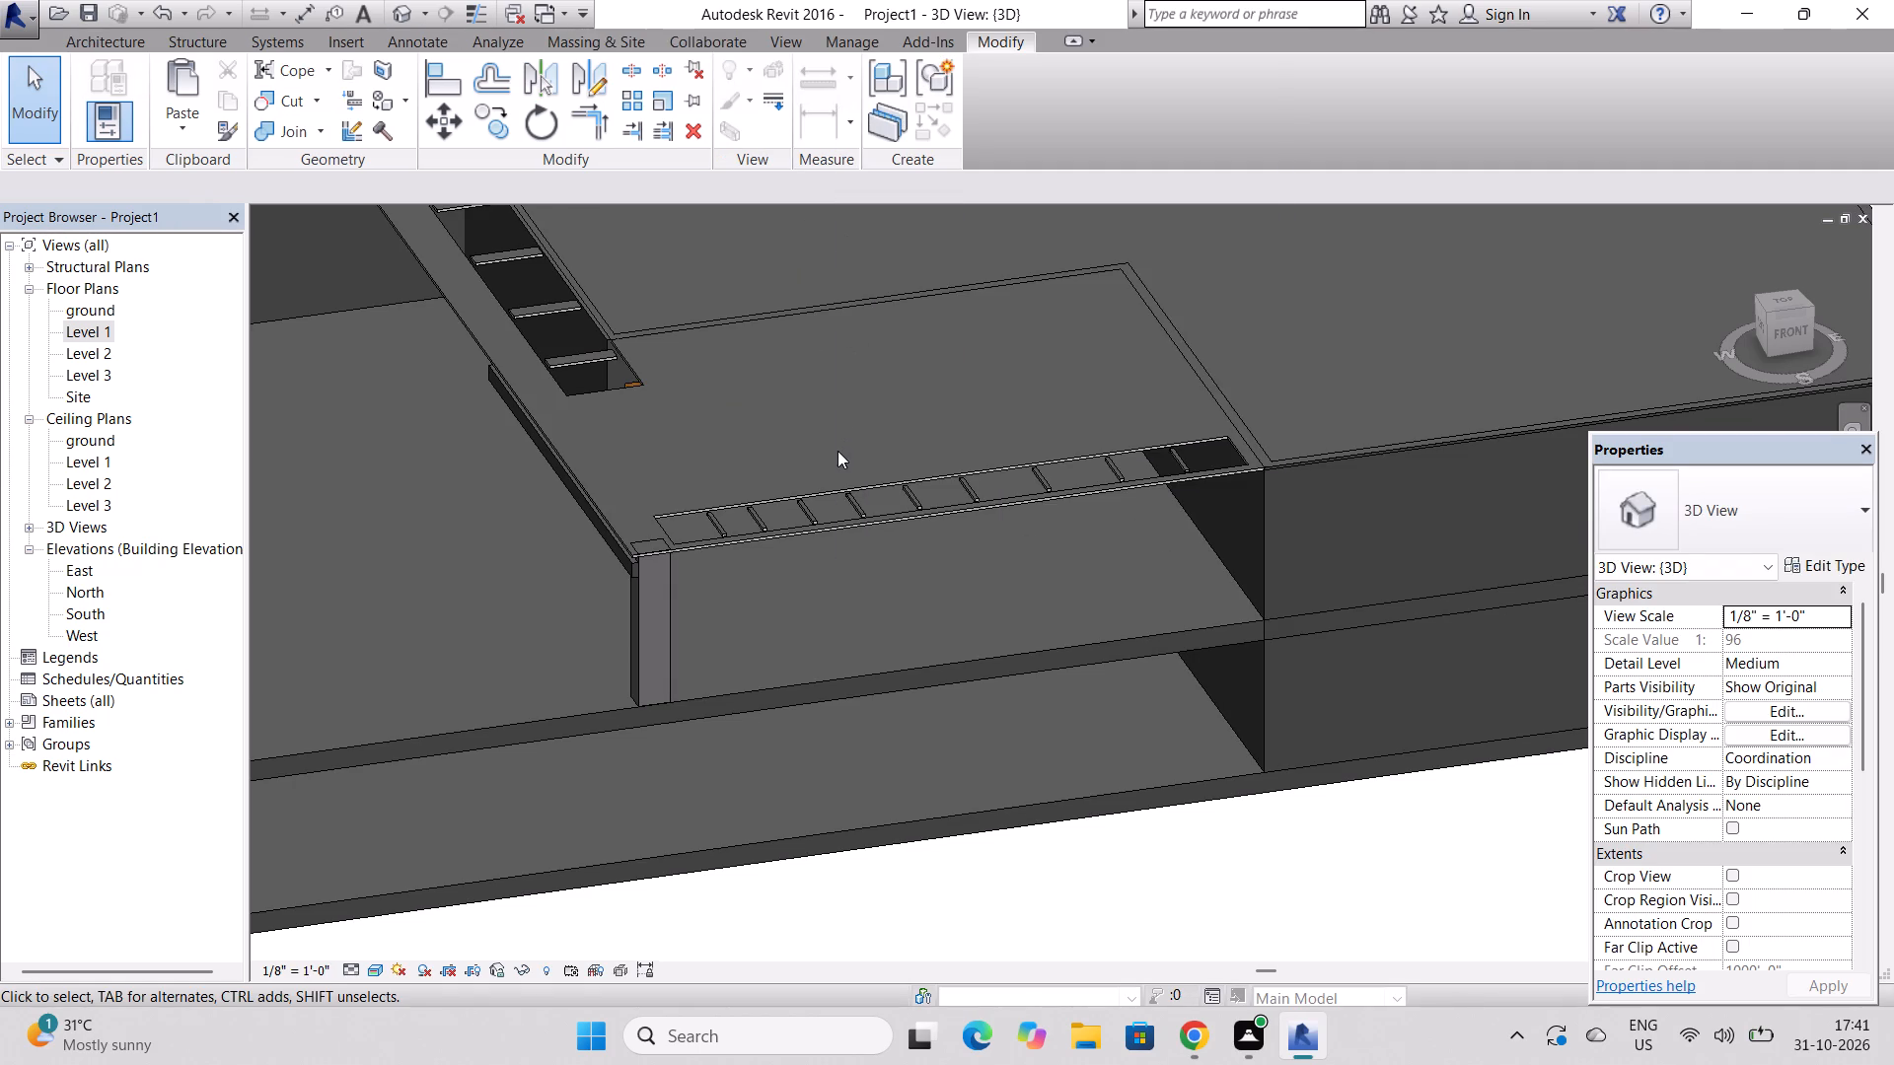
pyautogui.scroll(-4, 838, 452)
pyautogui.scroll(4, 527, 276)
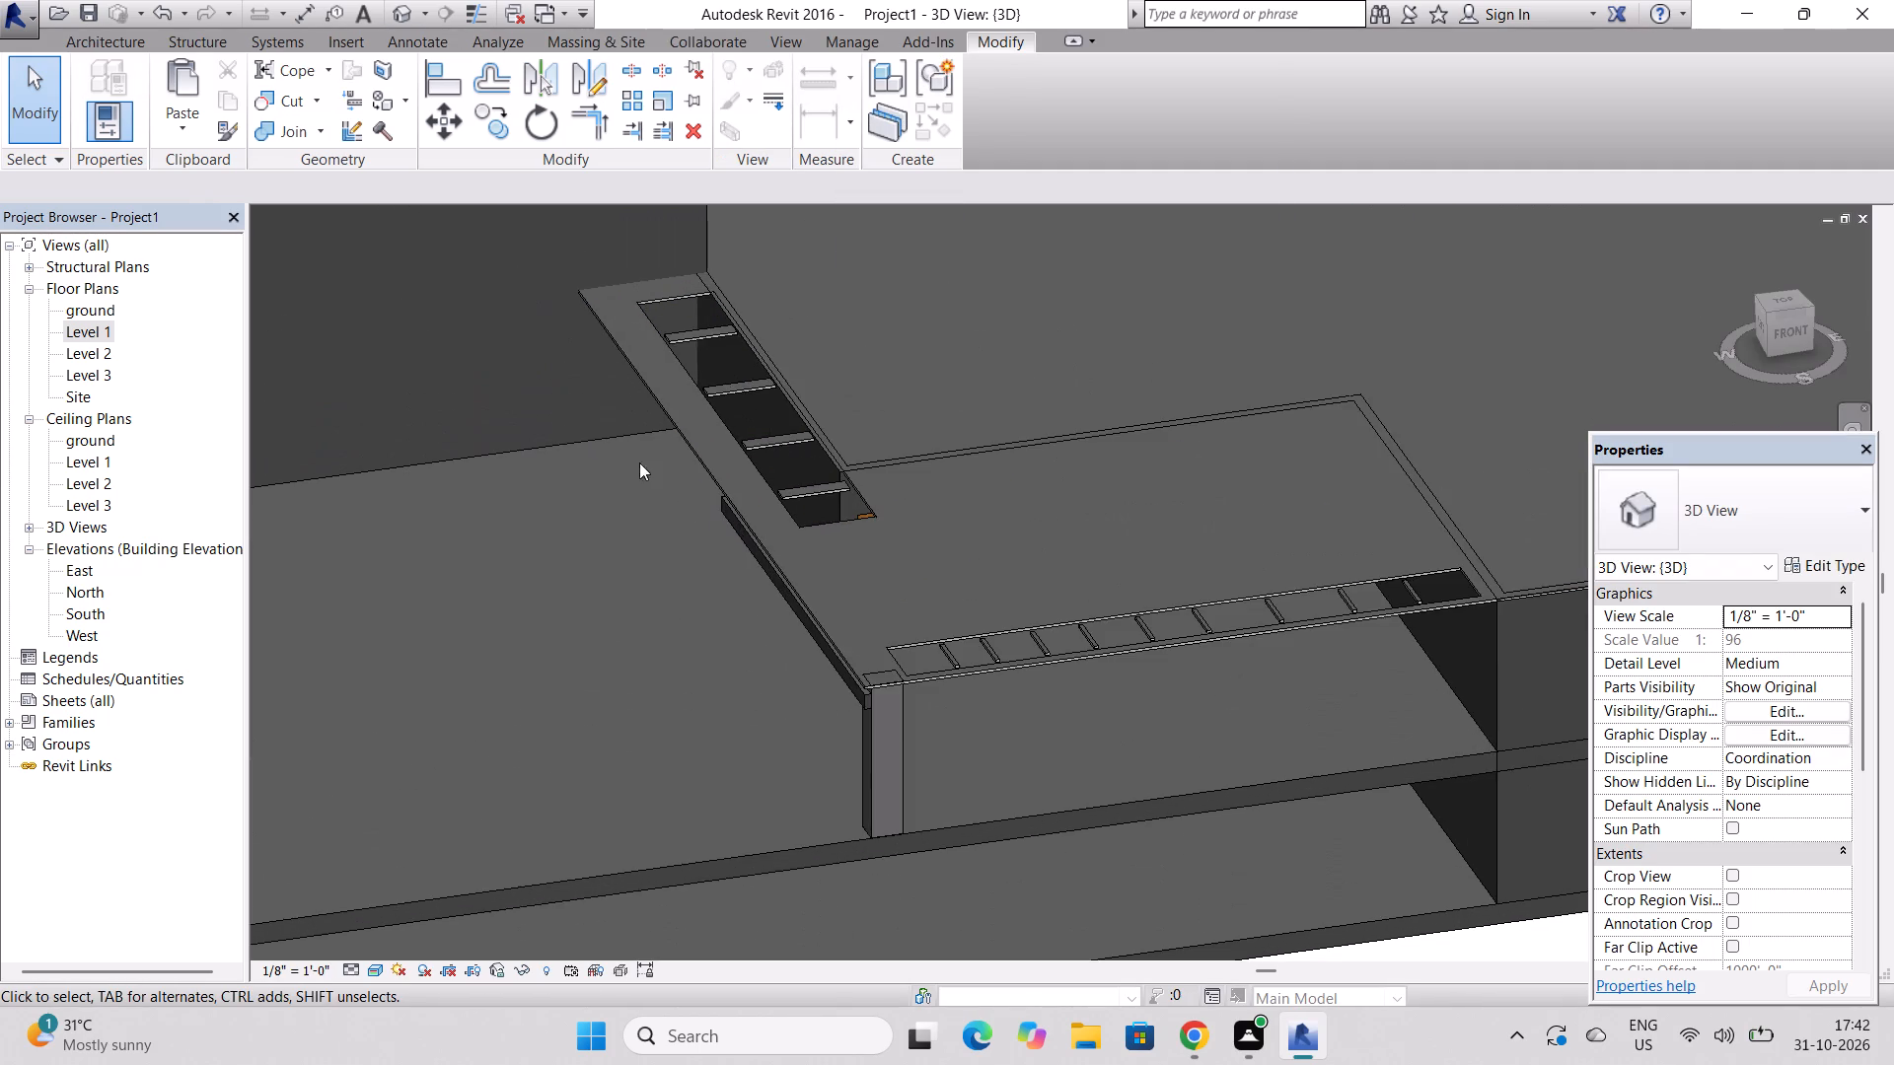
# Stretch the in-place wall's free end along the ceiling's outer edge as far as the ceiling's far corner.
pyautogui.scroll(7, 705, 517)
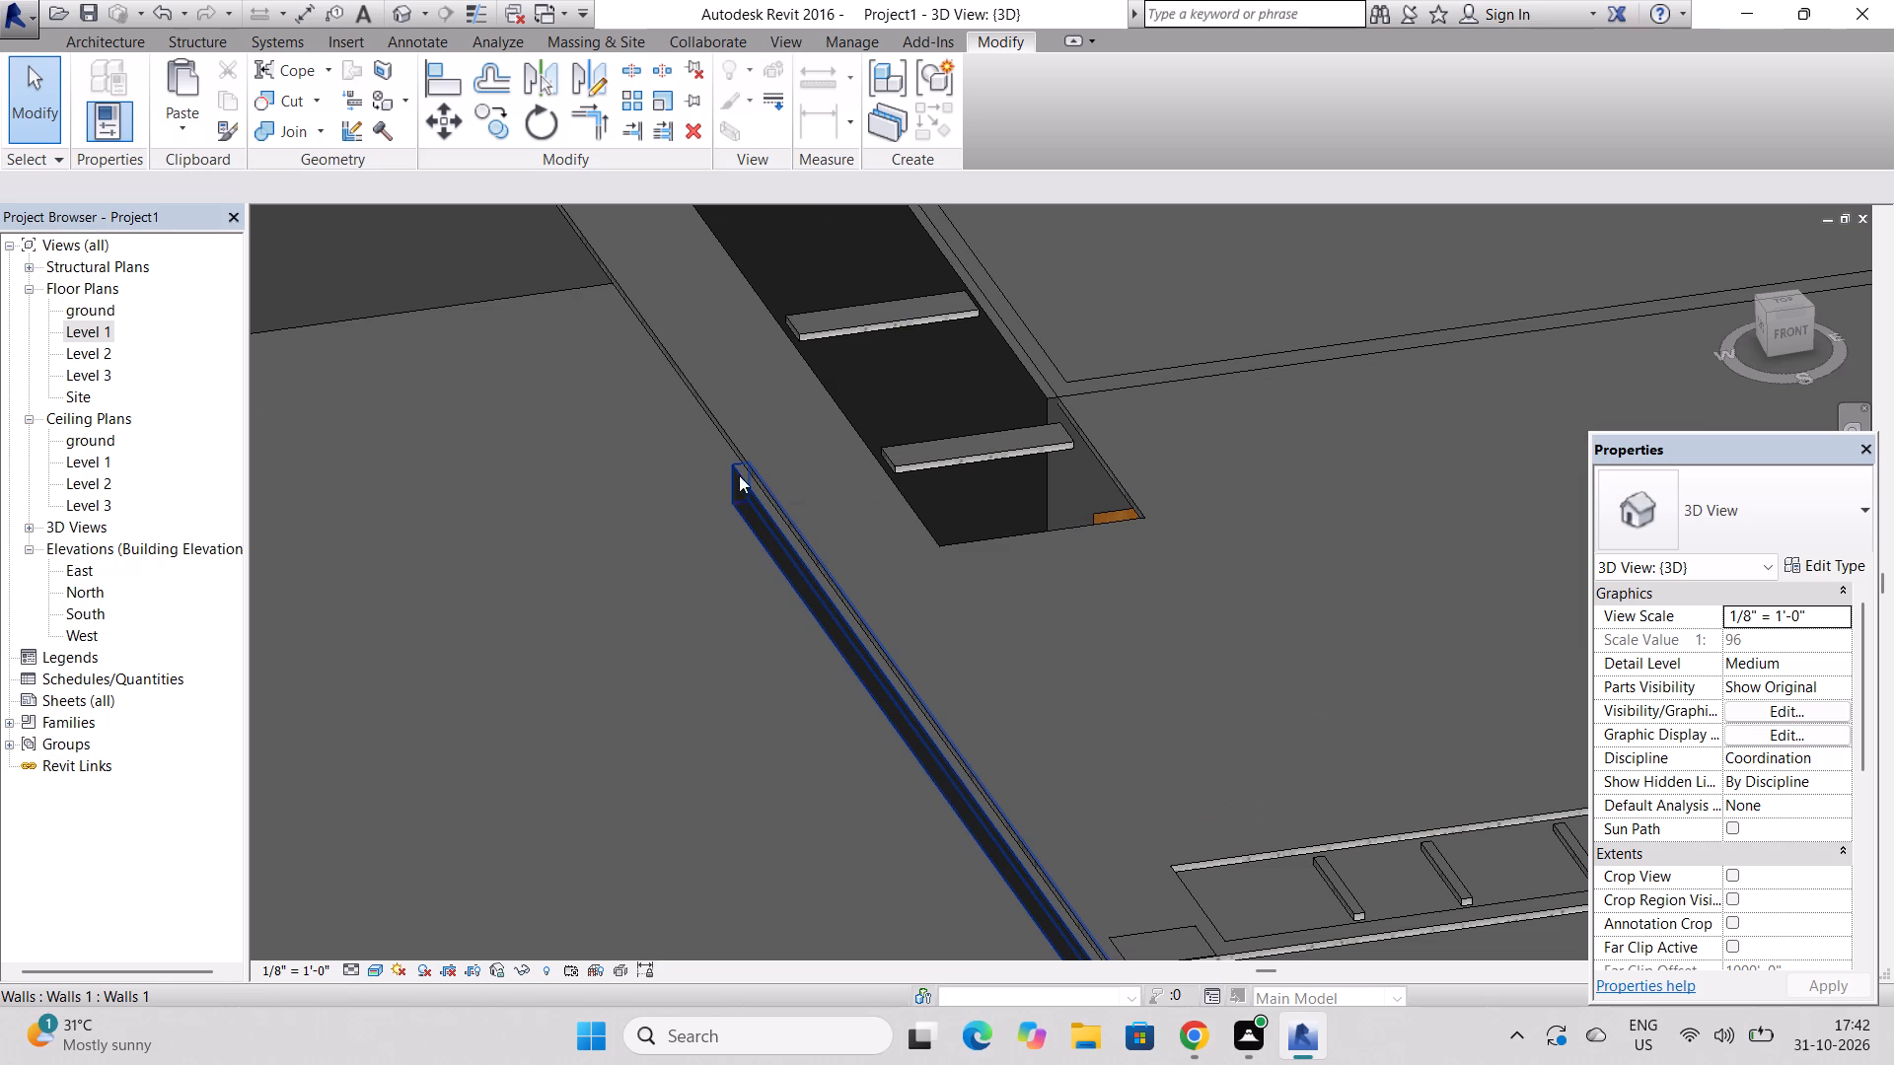
pyautogui.click(746, 486)
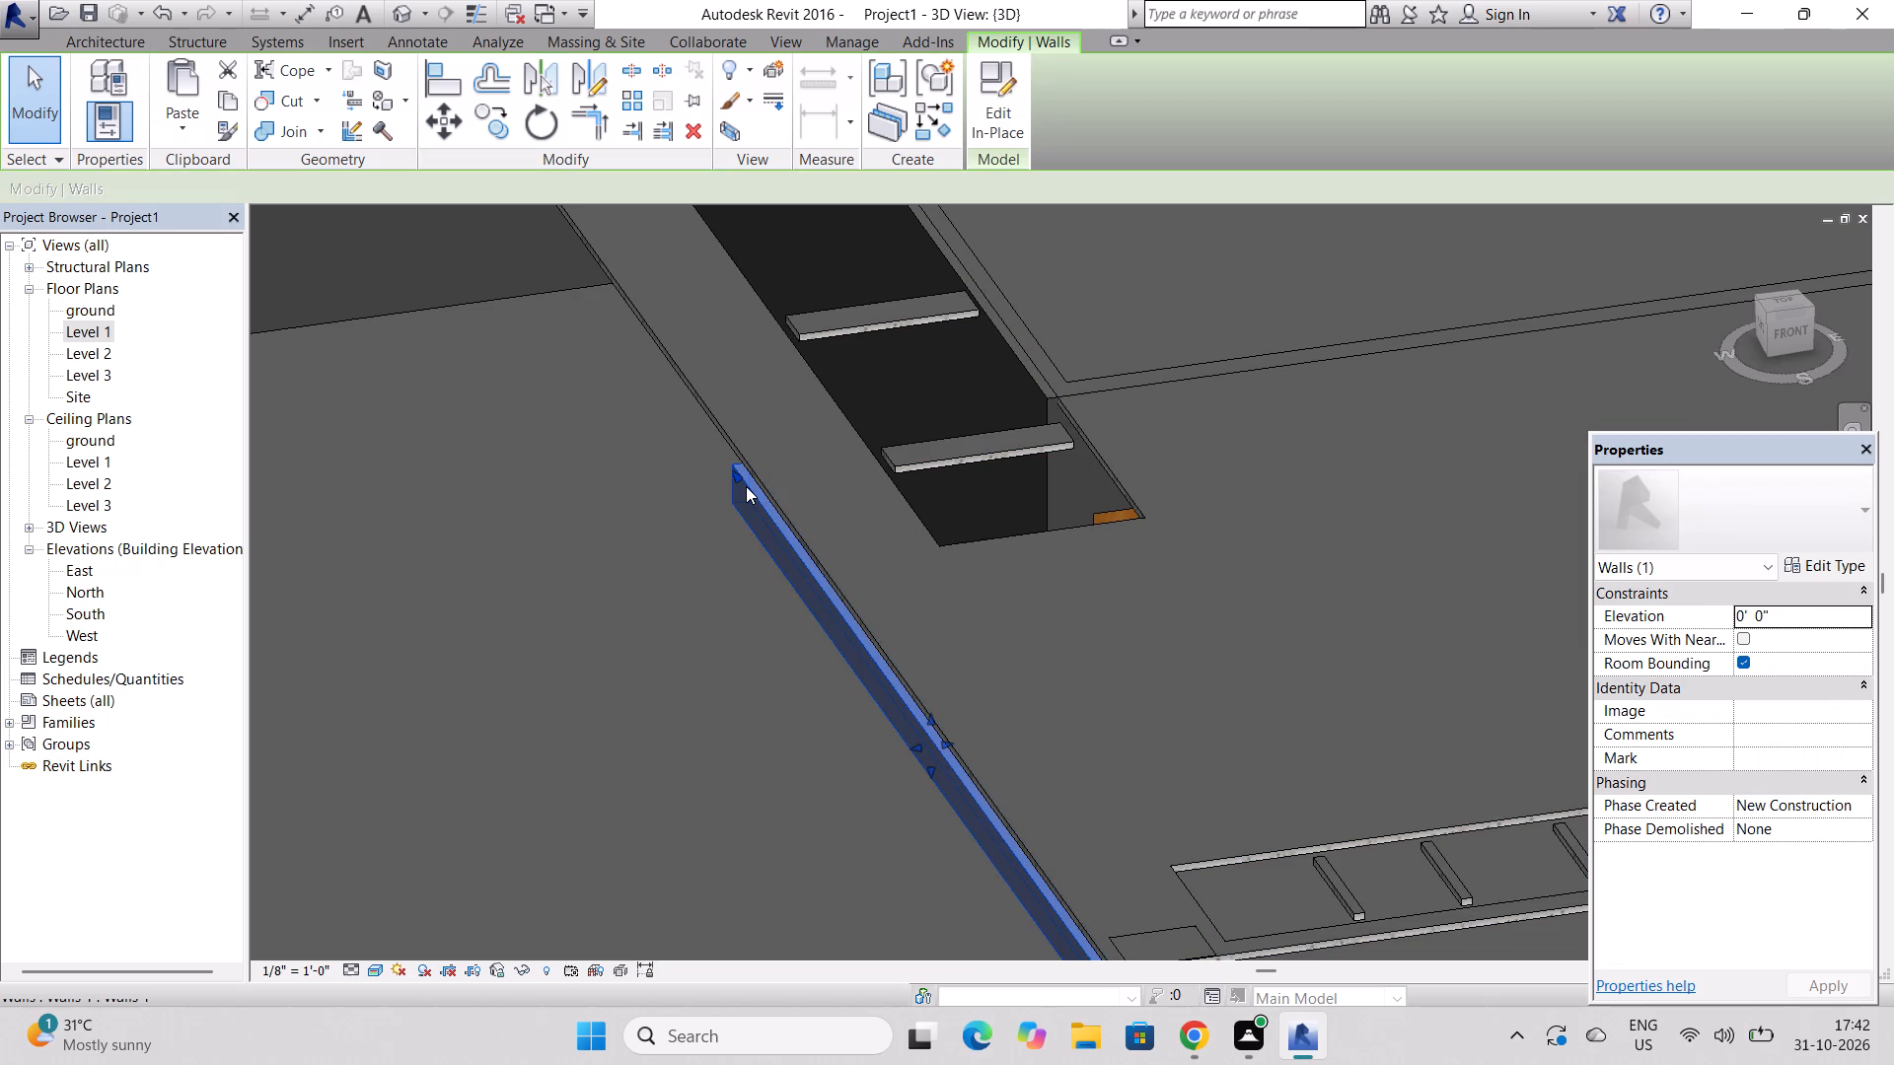
pyautogui.click(746, 486)
pyautogui.scroll(8, 746, 486)
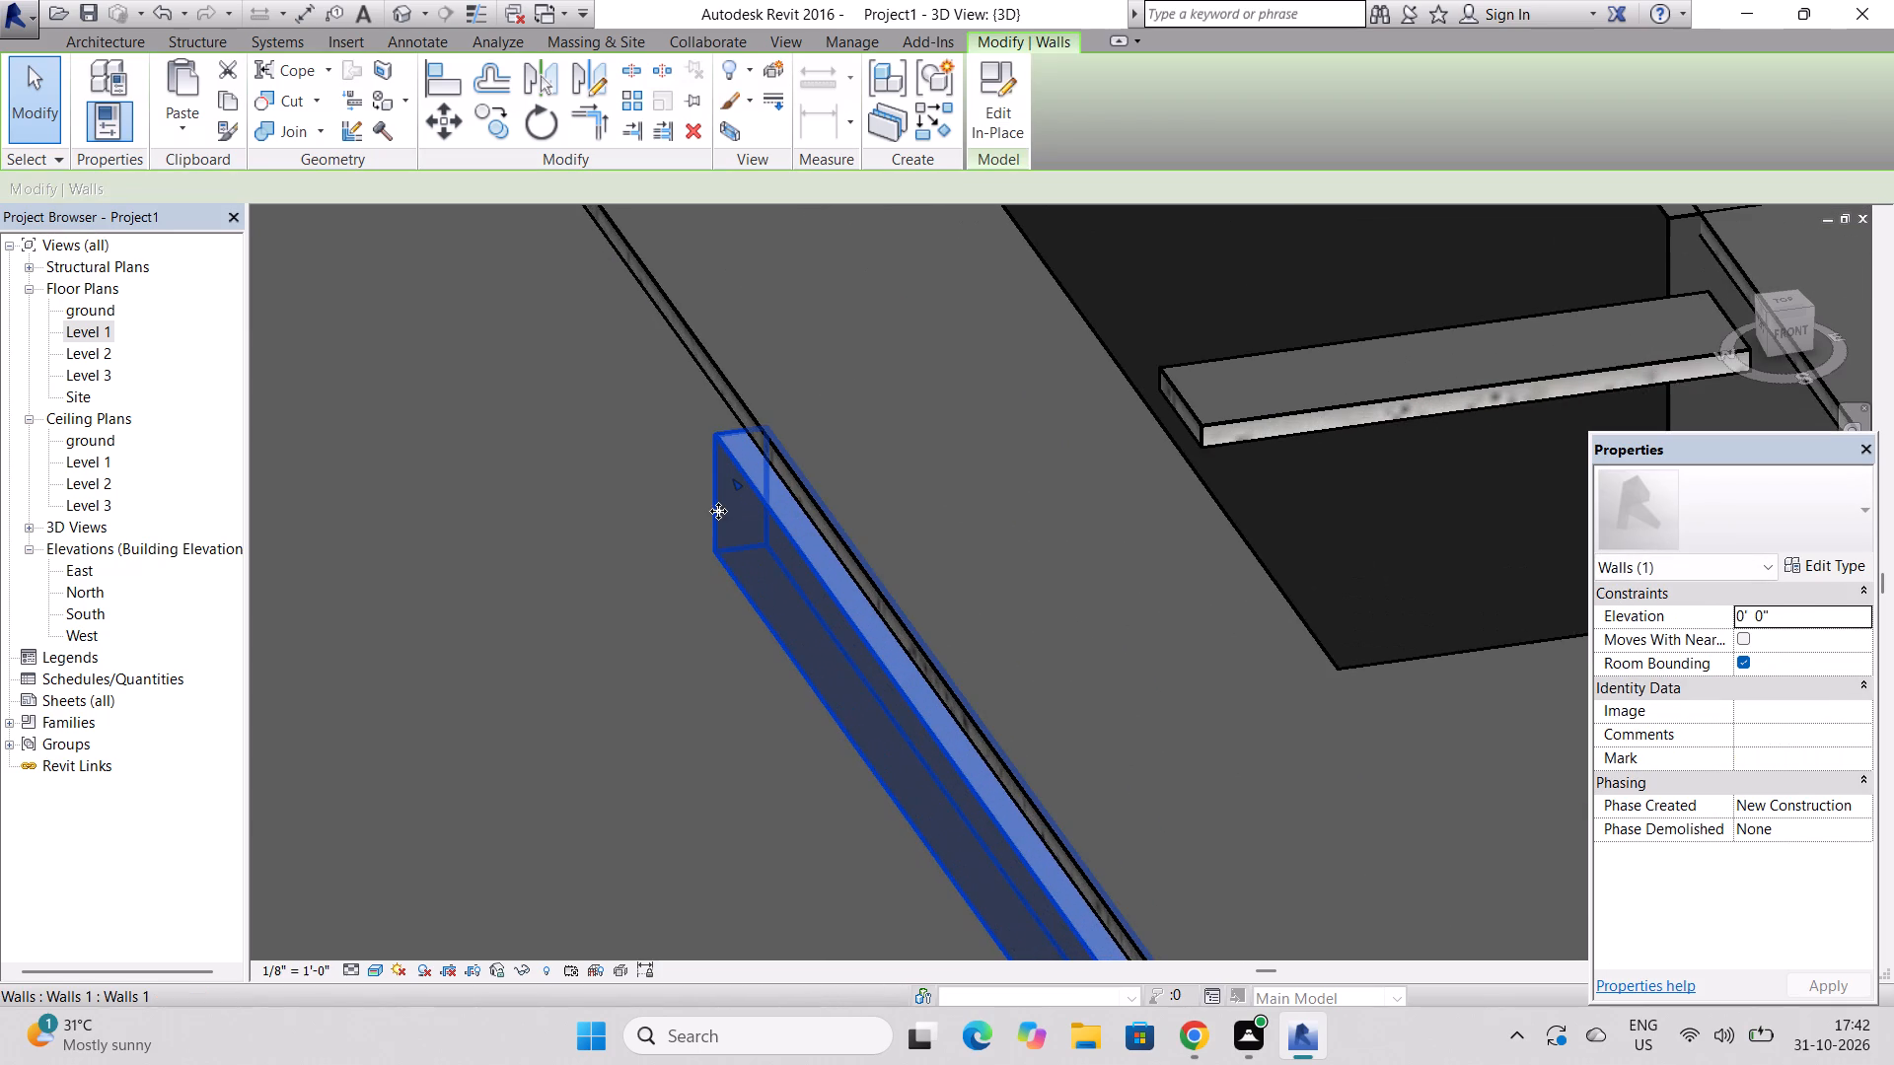
pyautogui.click(736, 484)
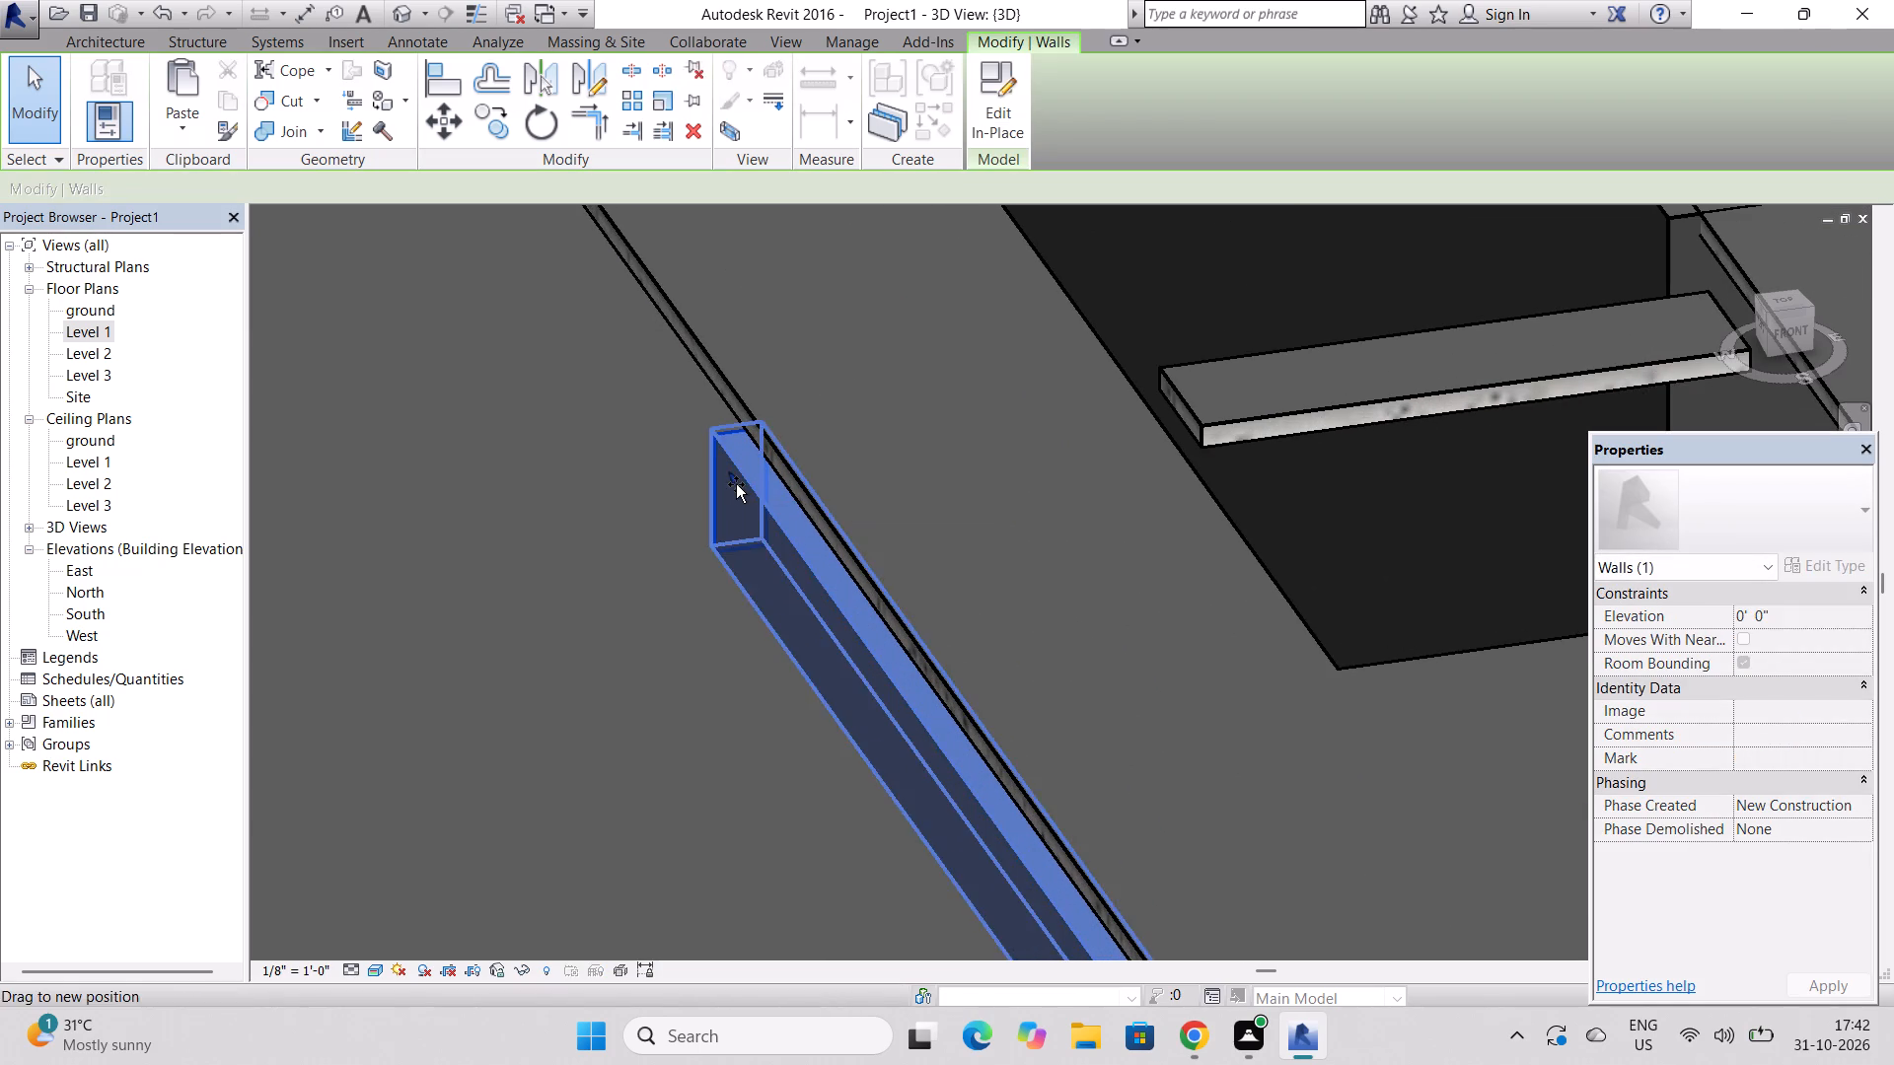
pyautogui.scroll(-9, 736, 484)
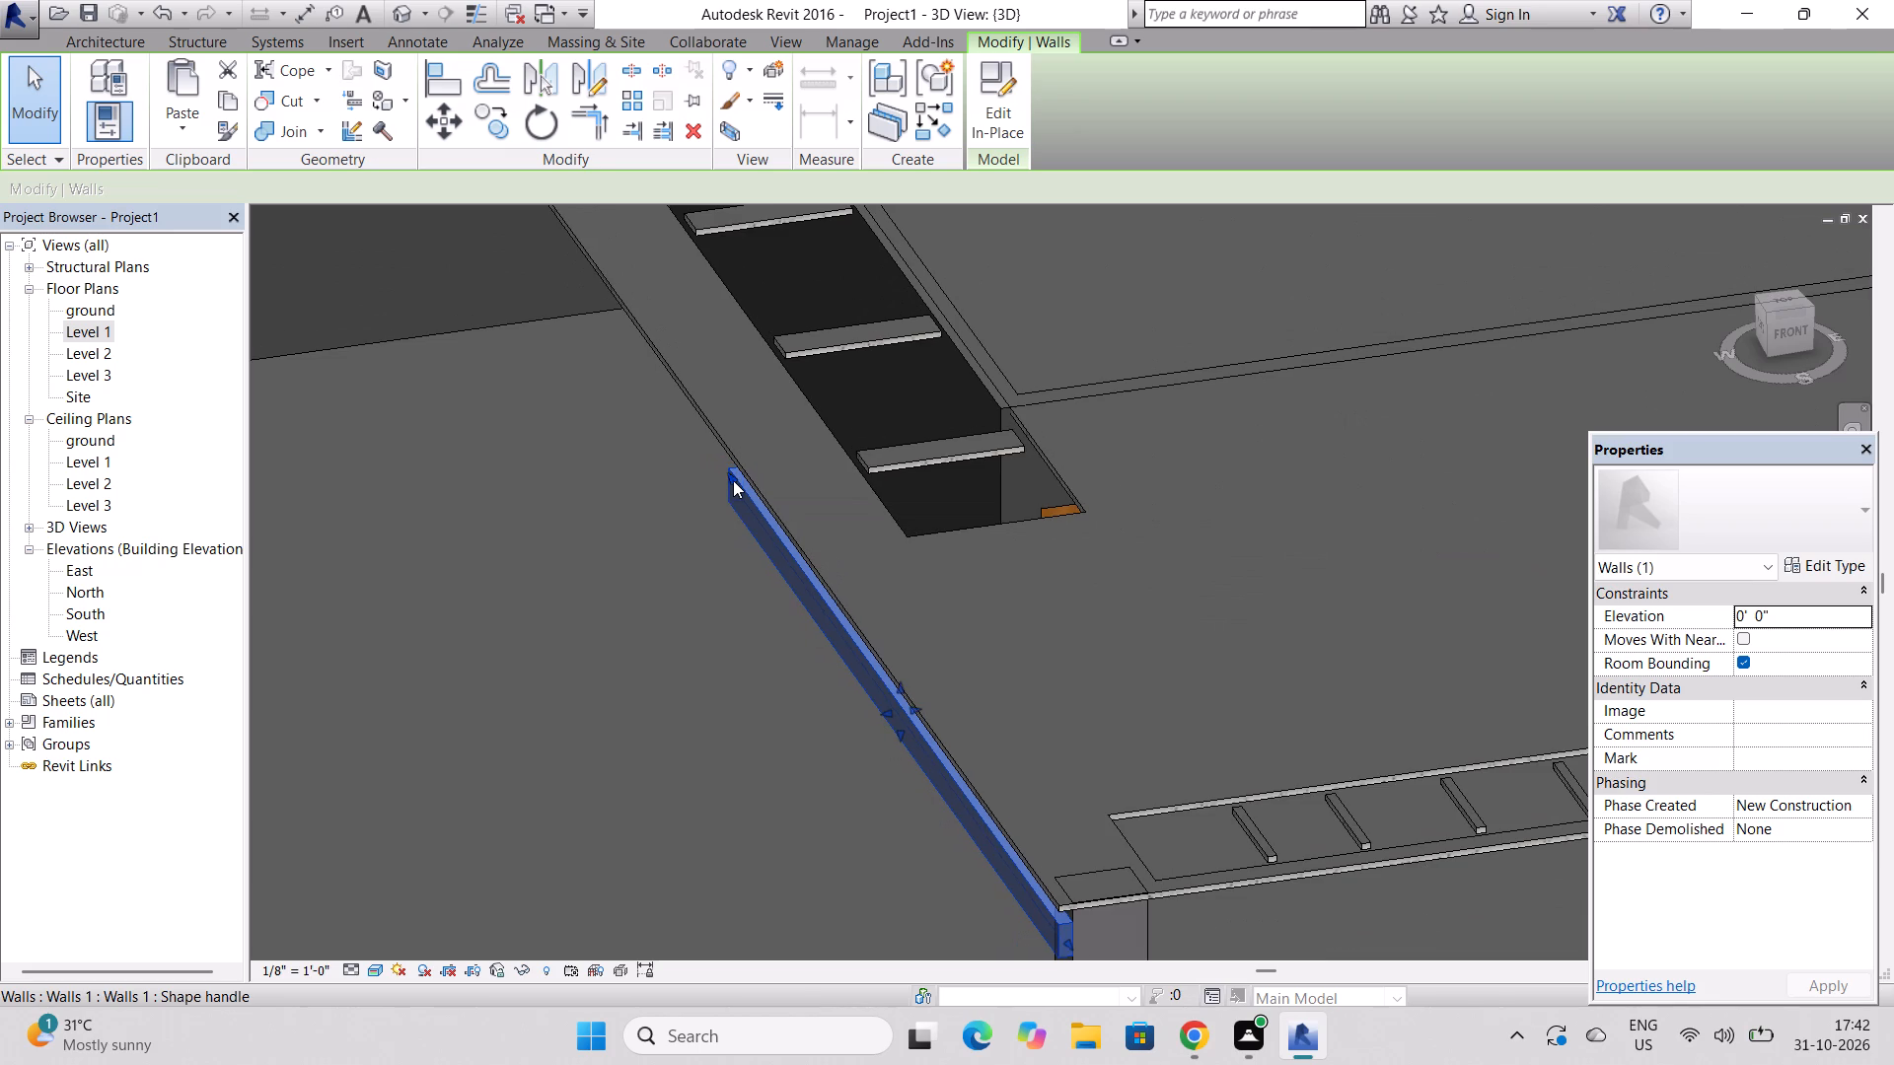
pyautogui.moveTo(729, 476); pyautogui.dragTo(666, 348)
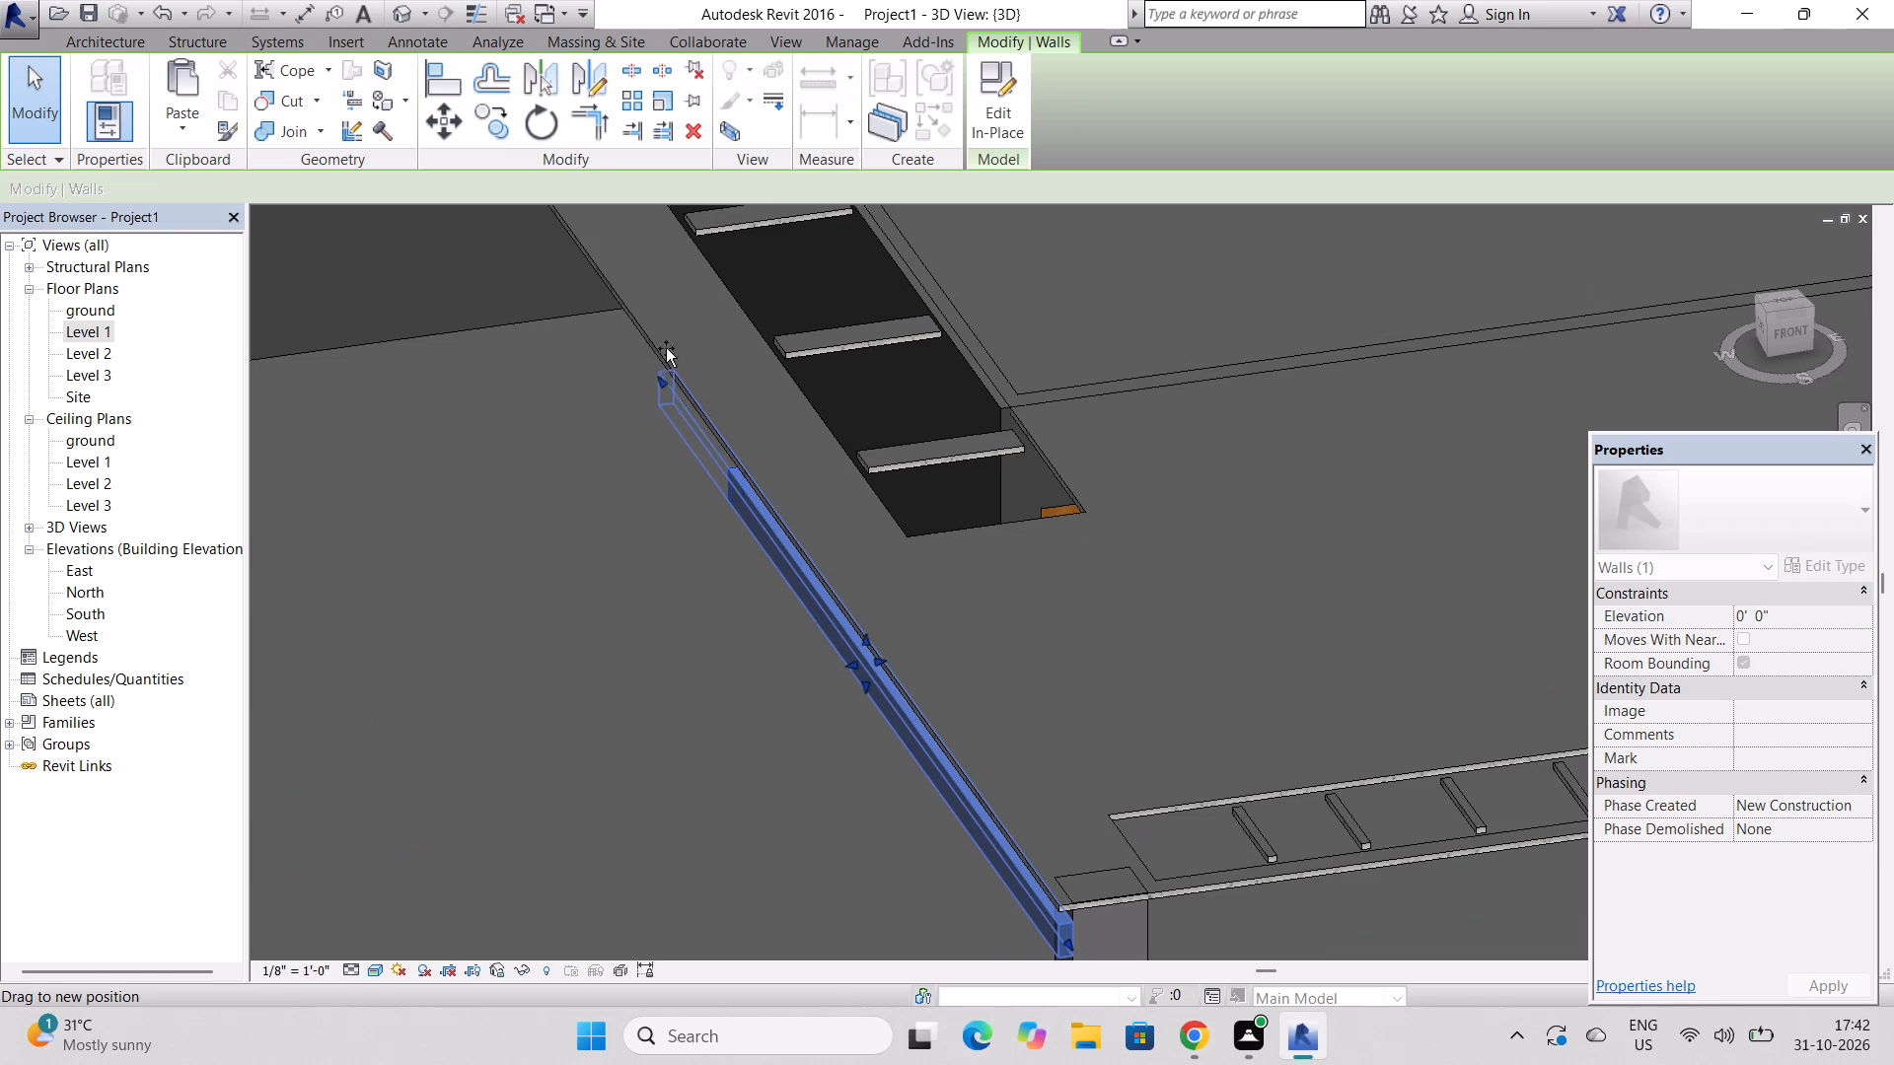
pyautogui.moveTo(666, 348); pyautogui.dragTo(595, 212)
pyautogui.scroll(-3, 655, 569)
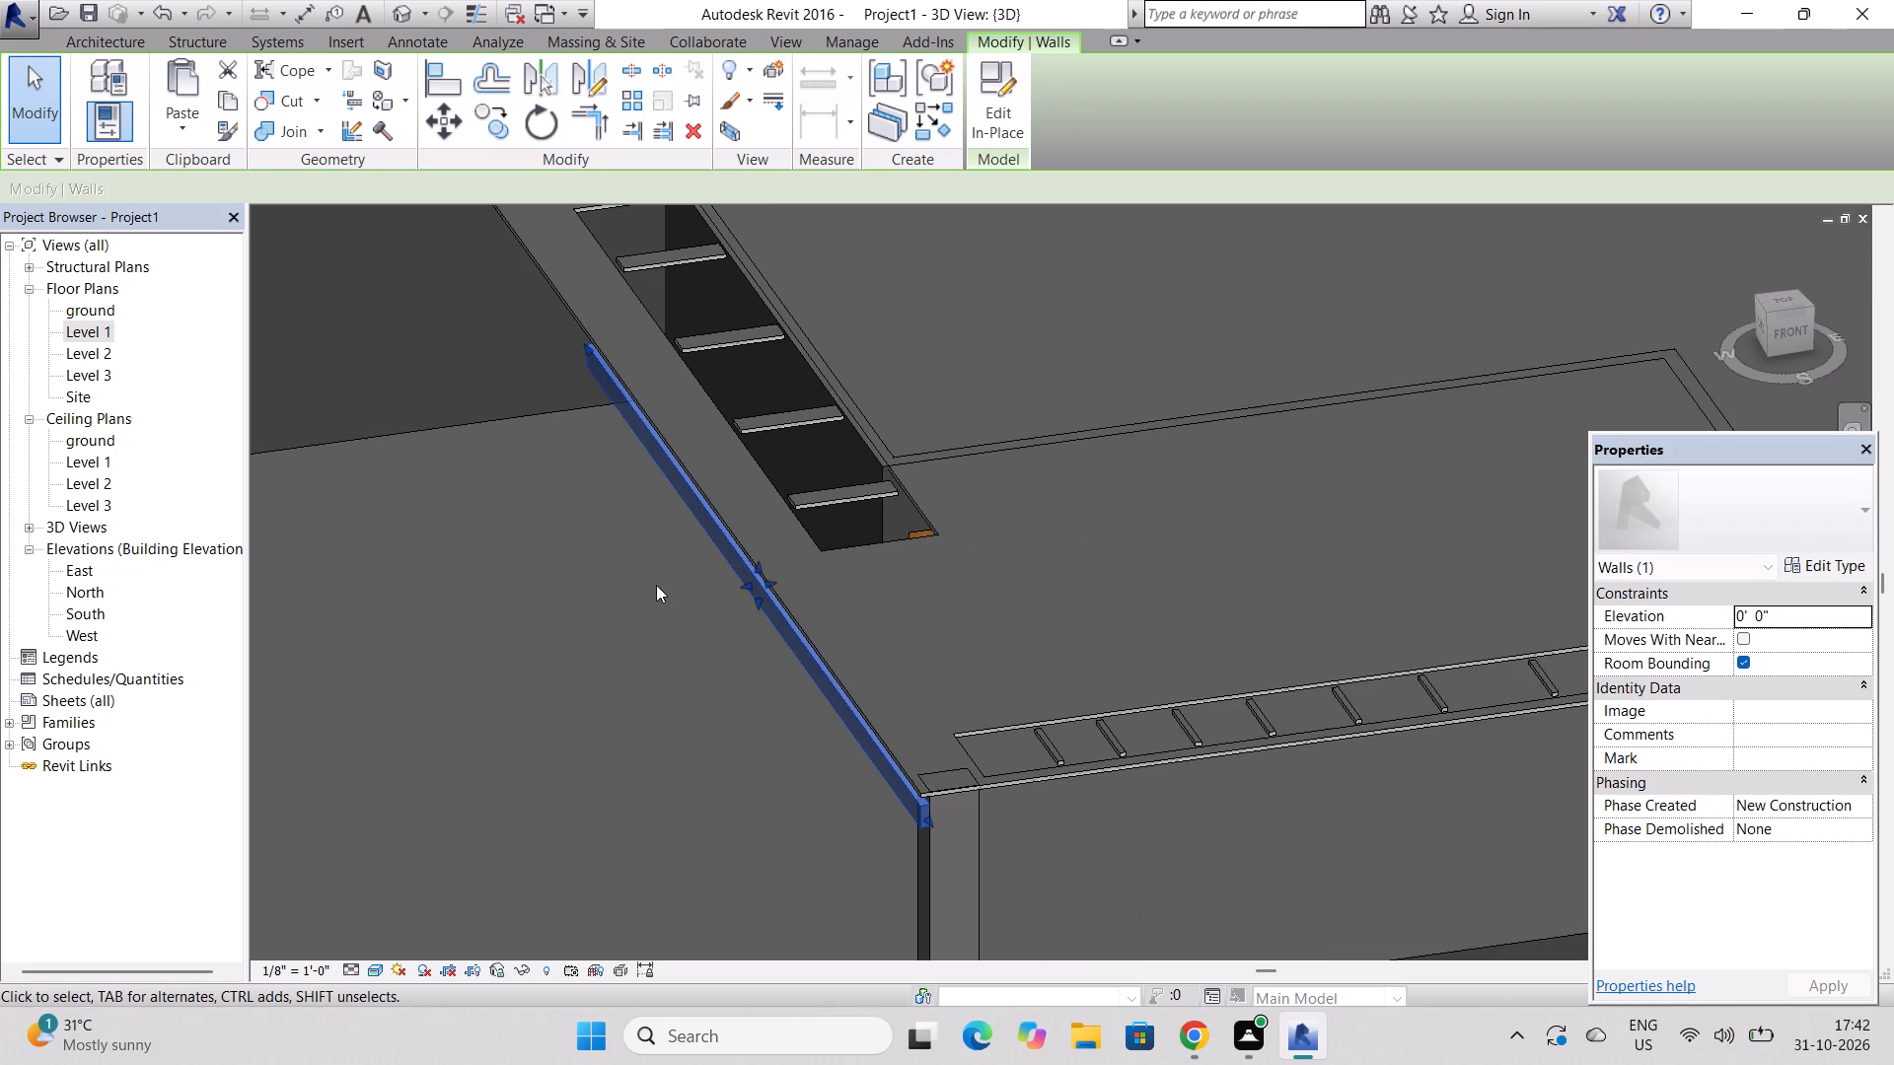
pyautogui.scroll(-2, 573, 403)
pyautogui.scroll(7, 485, 279)
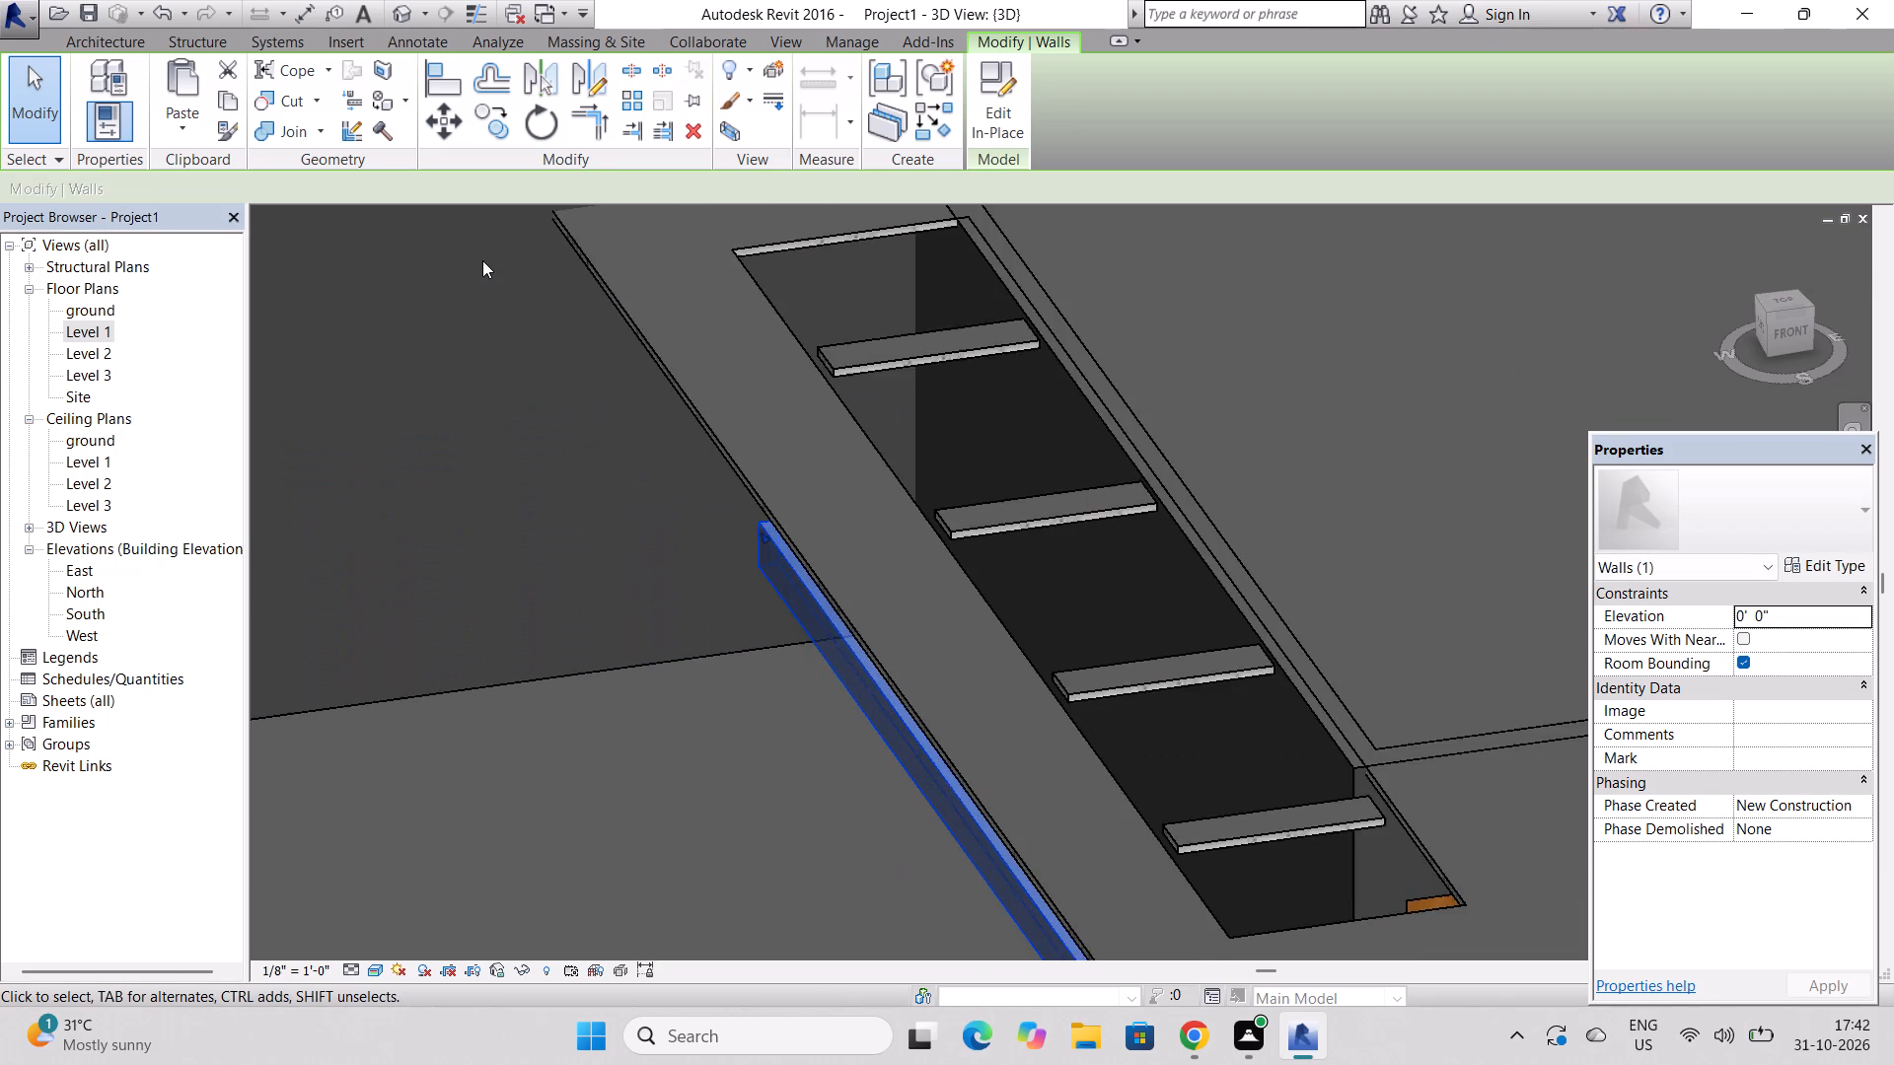
pyautogui.scroll(2, 482, 260)
pyautogui.scroll(-2, 902, 647)
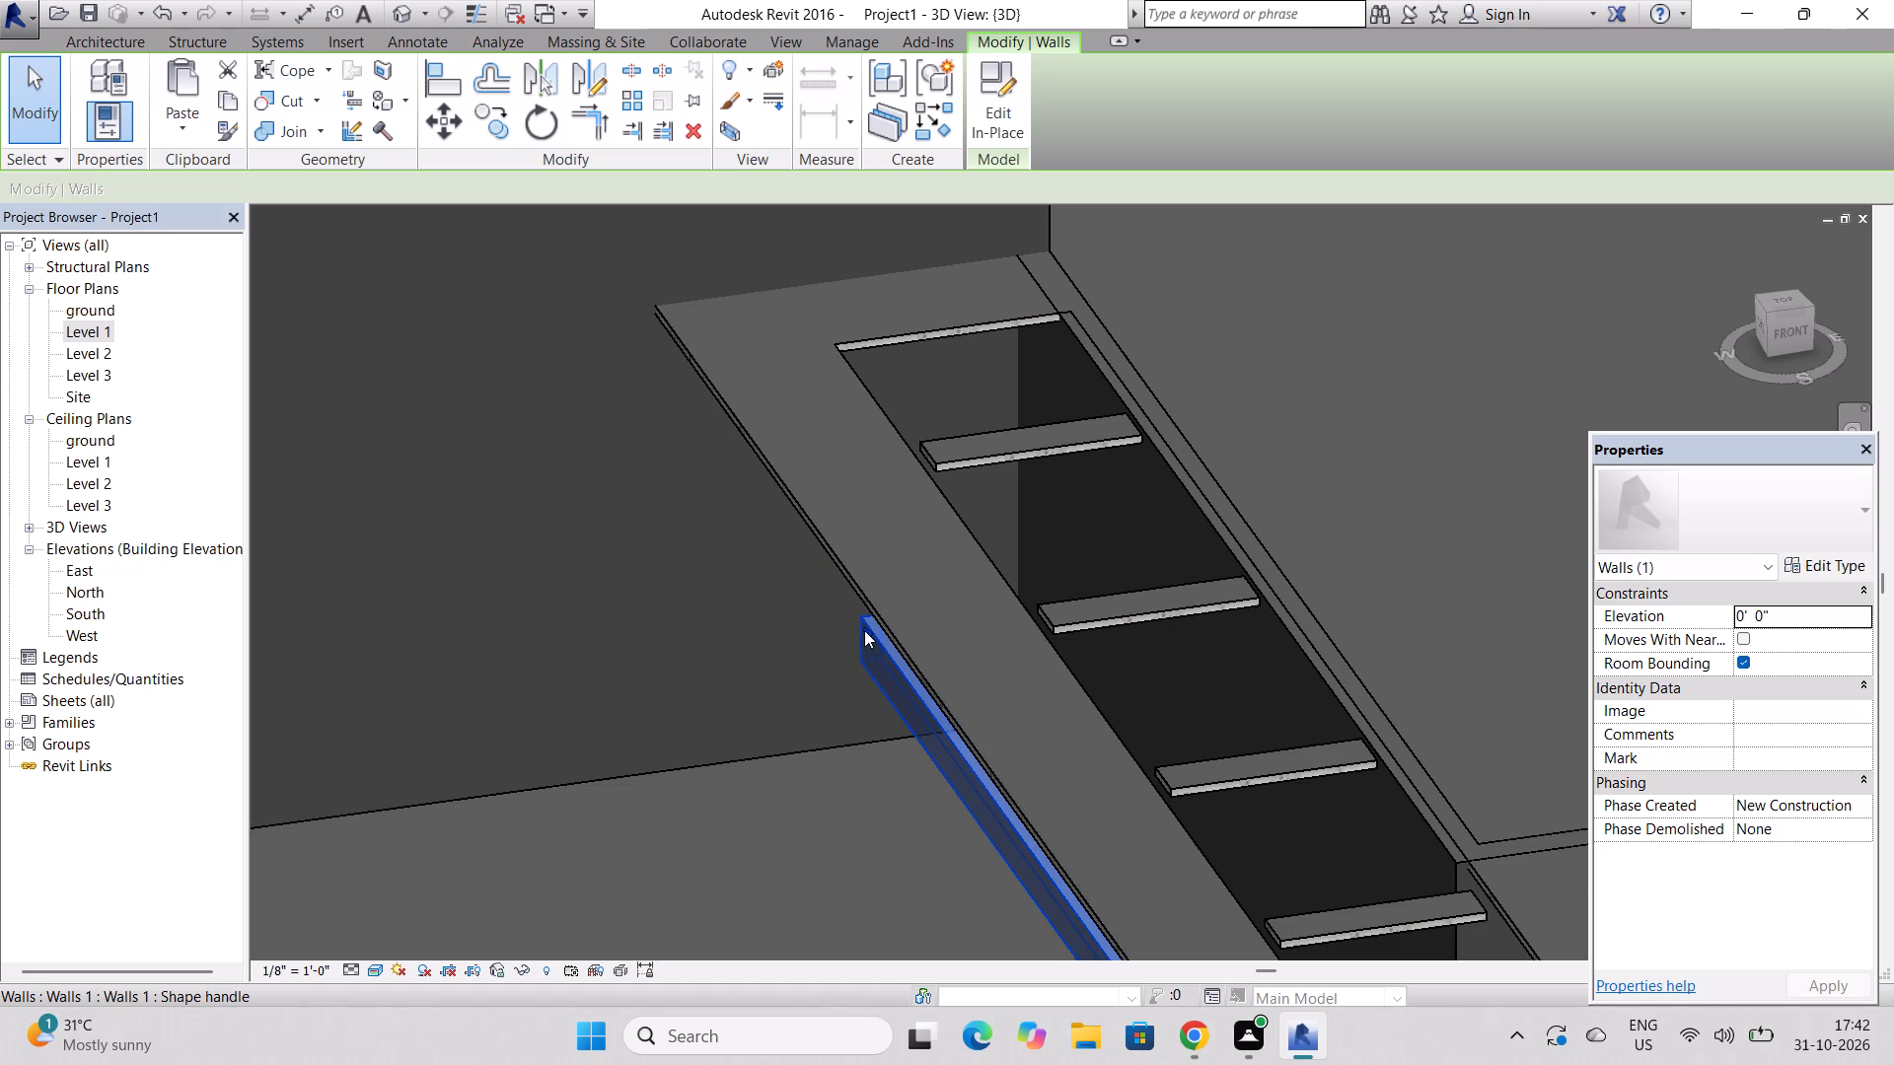
pyautogui.moveTo(864, 630); pyautogui.dragTo(673, 358)
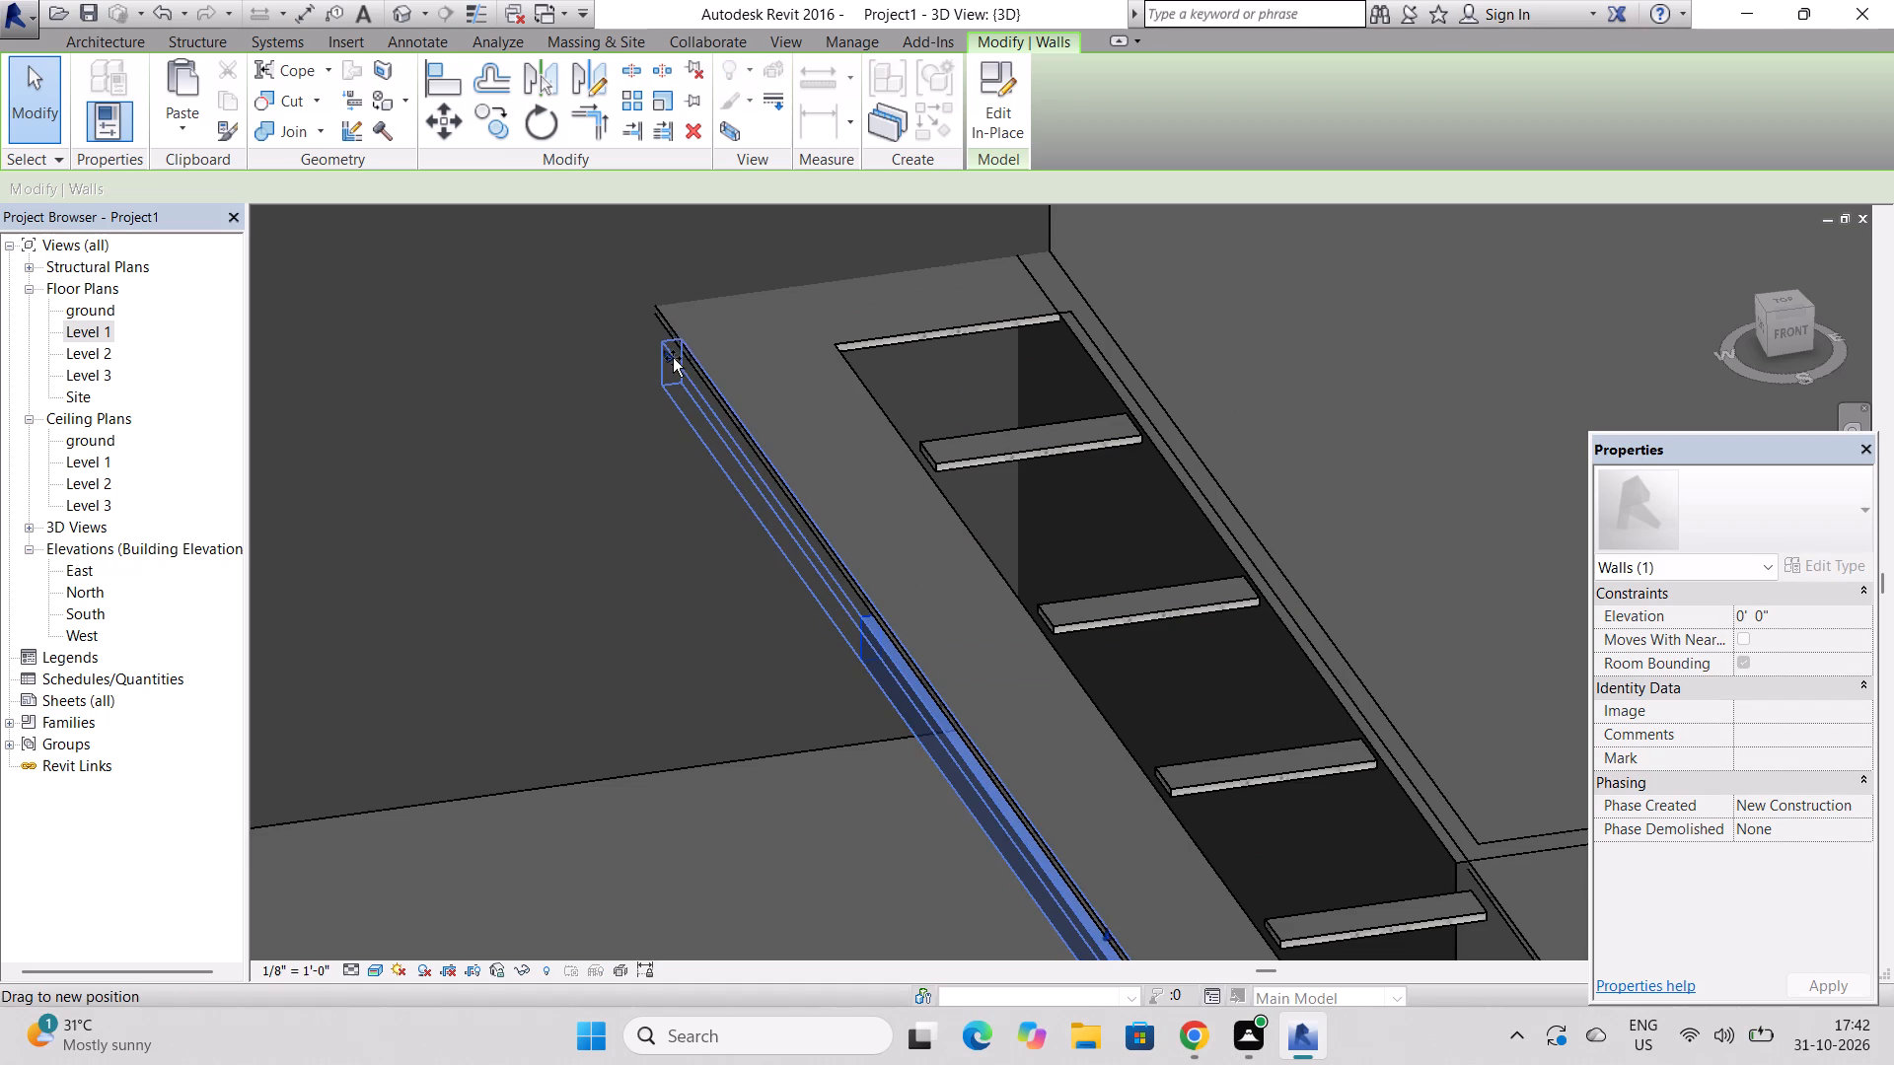
pyautogui.moveTo(673, 358); pyautogui.dragTo(663, 315)
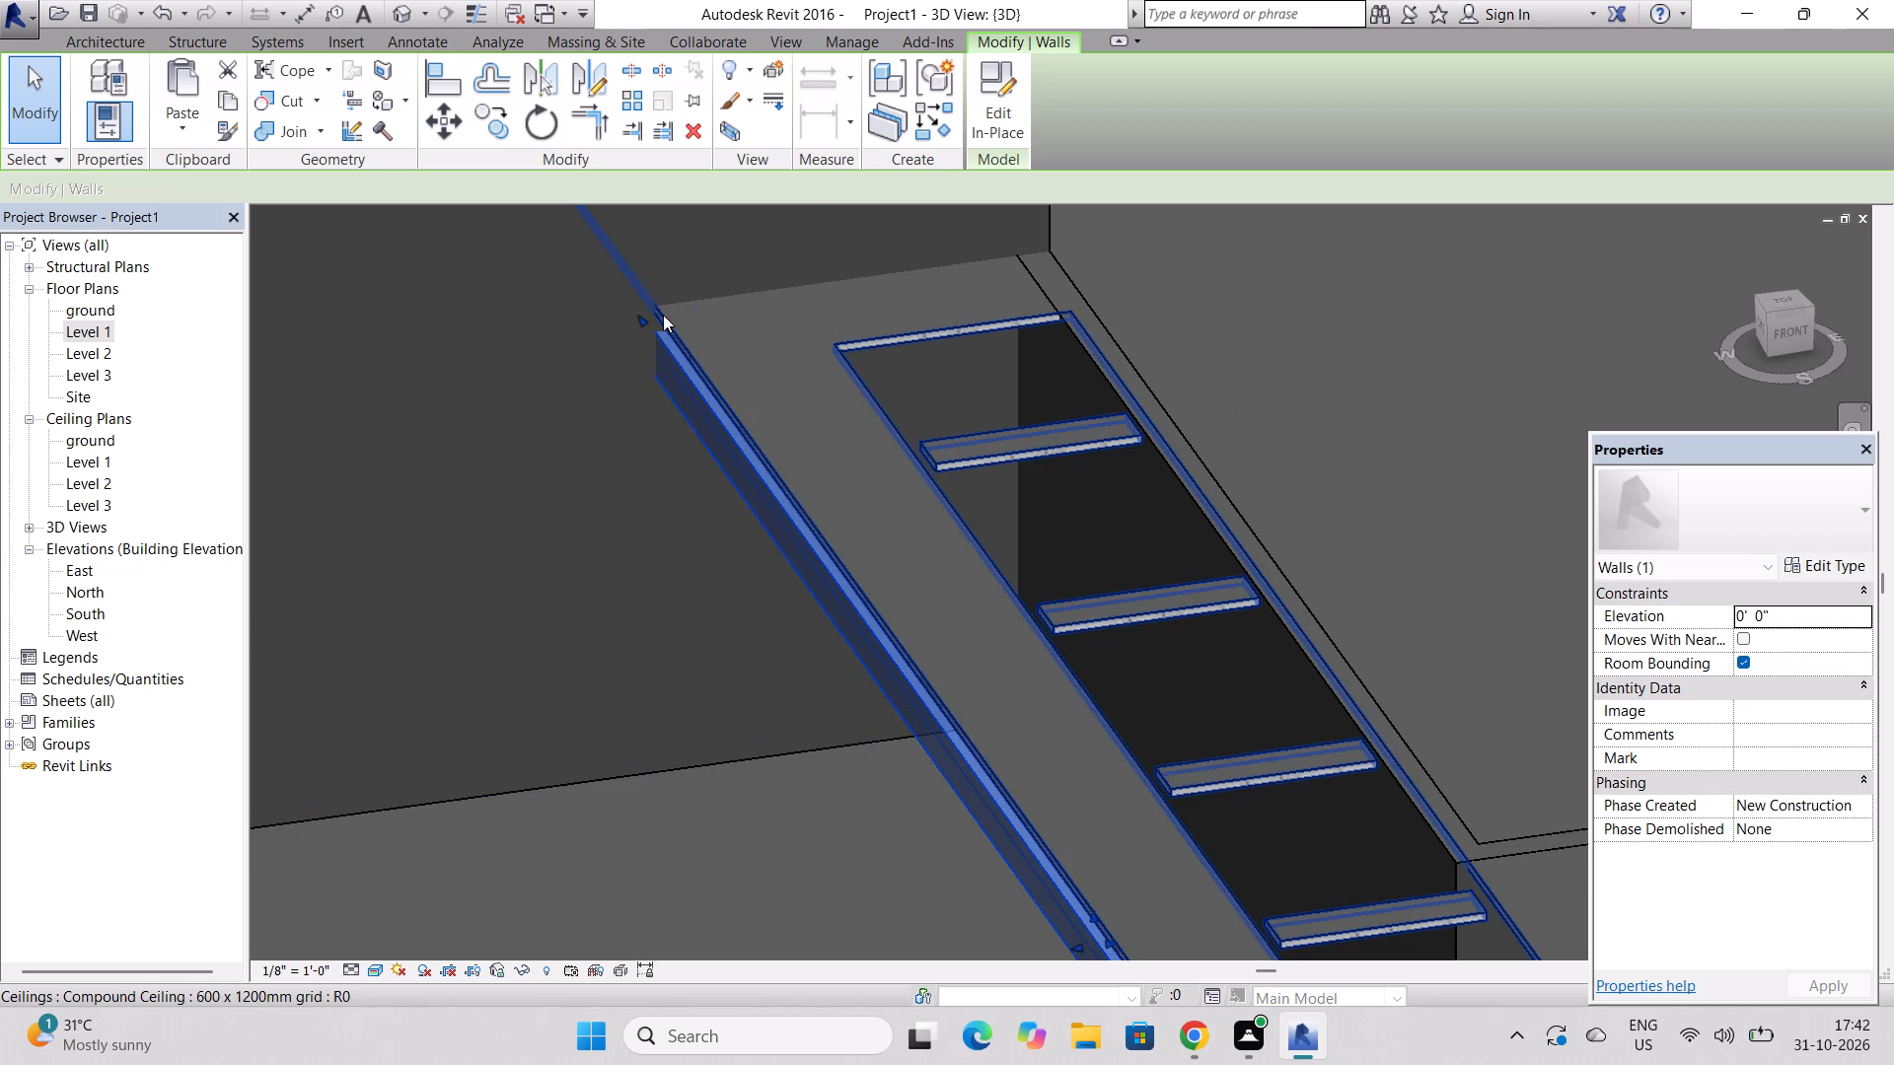
pyautogui.scroll(10, 675, 329)
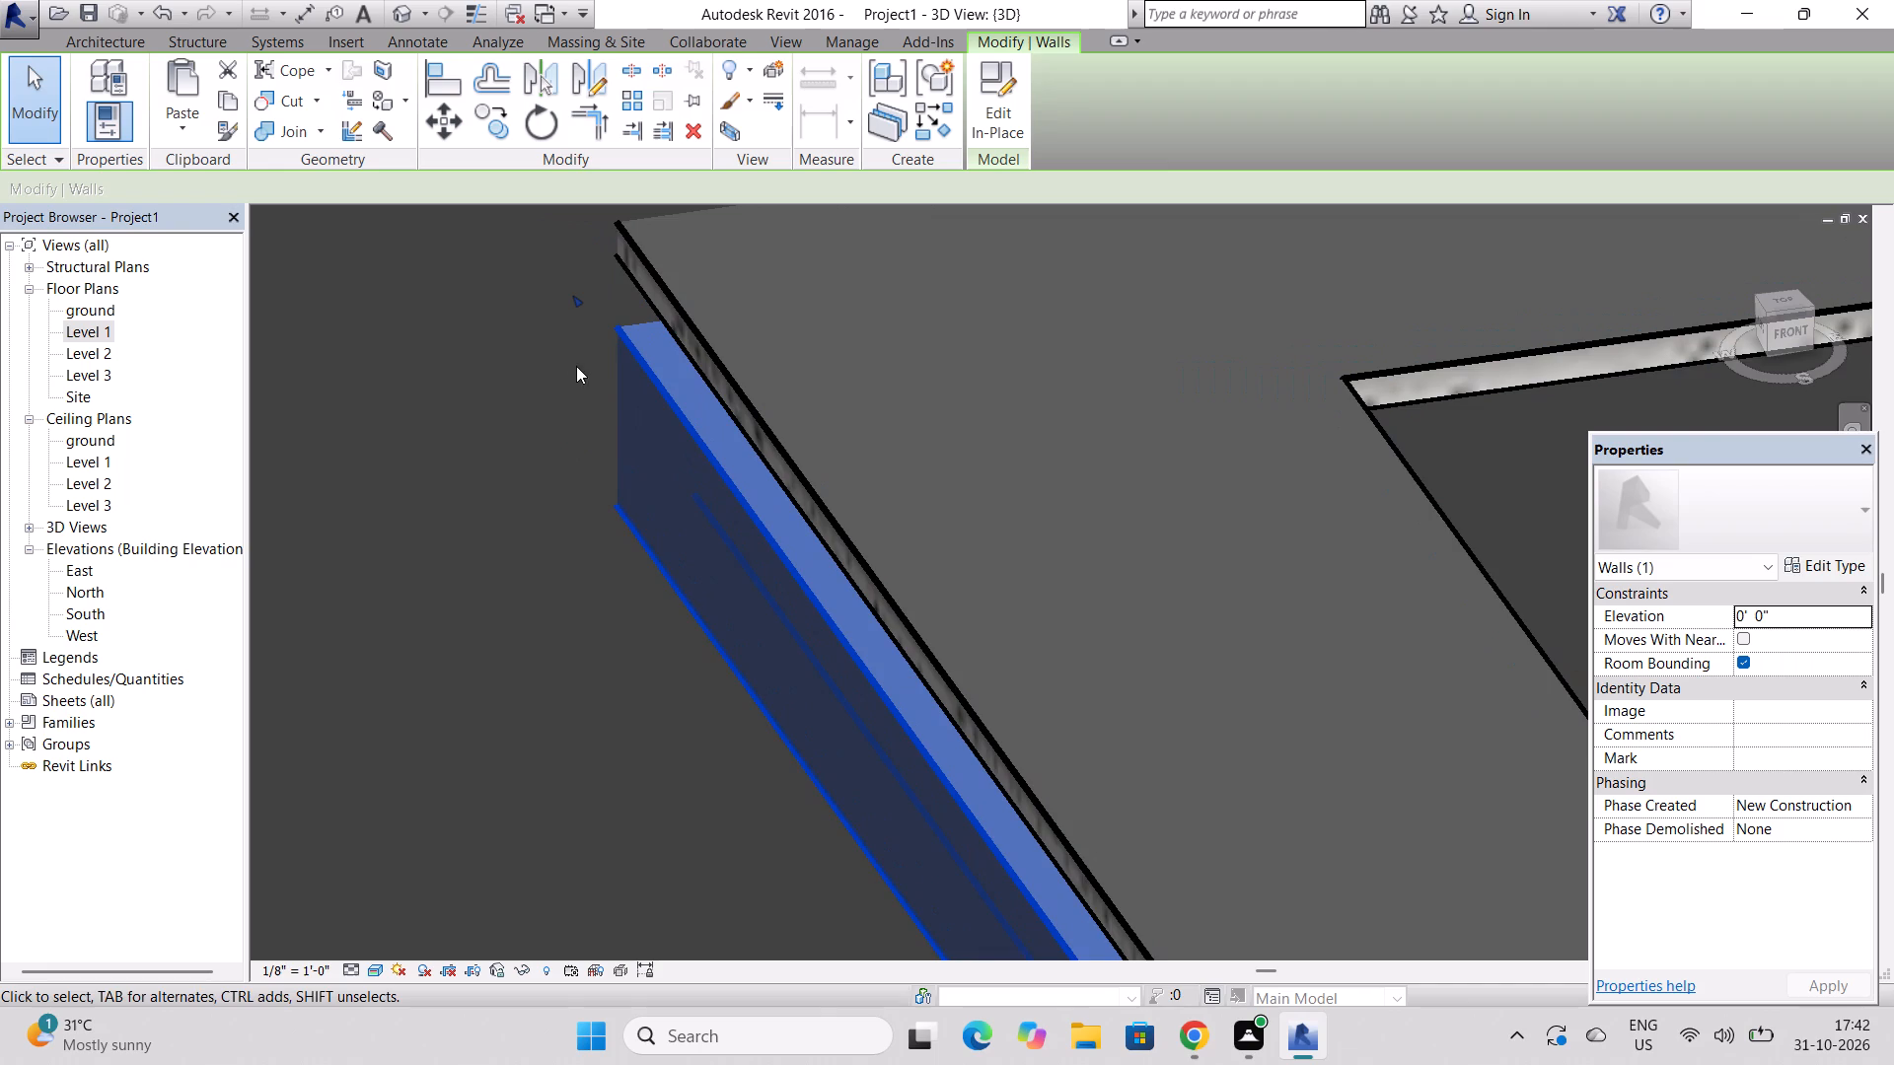
pyautogui.scroll(-3, 817, 587)
pyautogui.scroll(3, 674, 399)
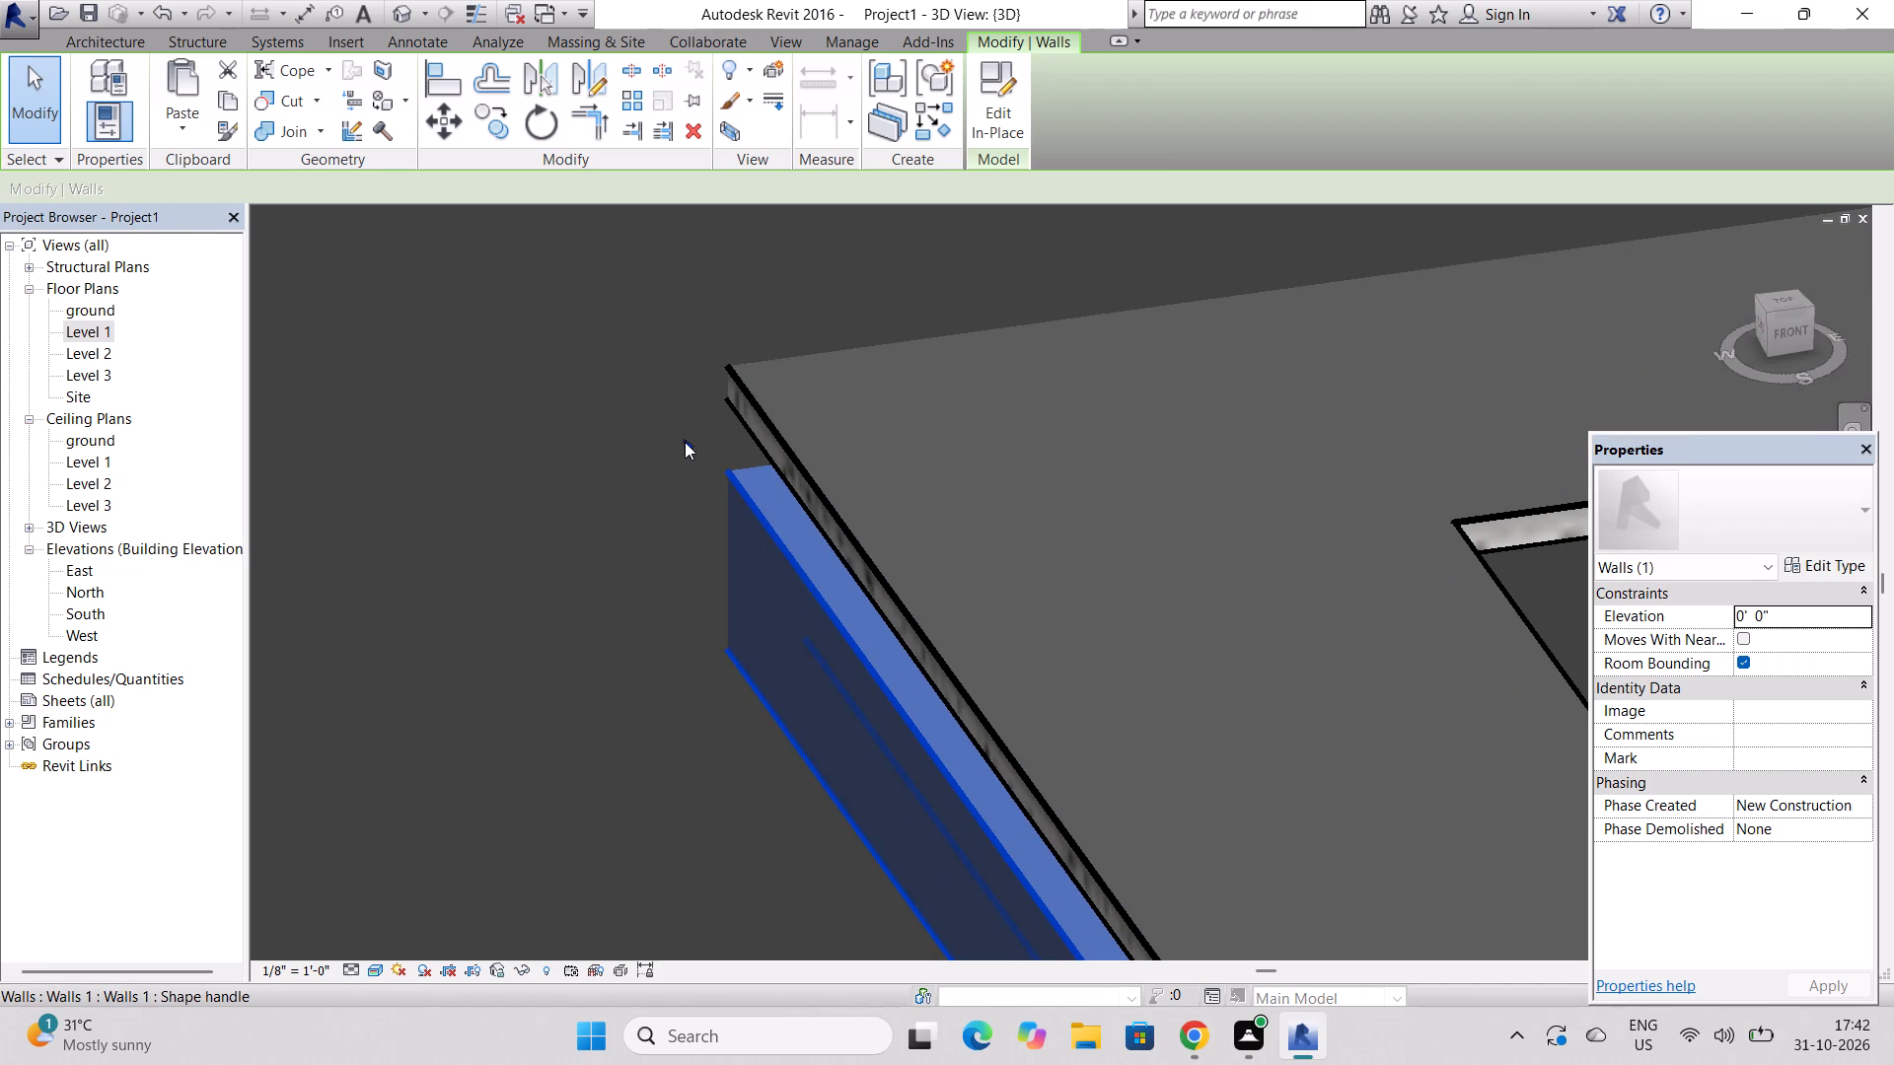
pyautogui.moveTo(685, 442); pyautogui.dragTo(685, 397)
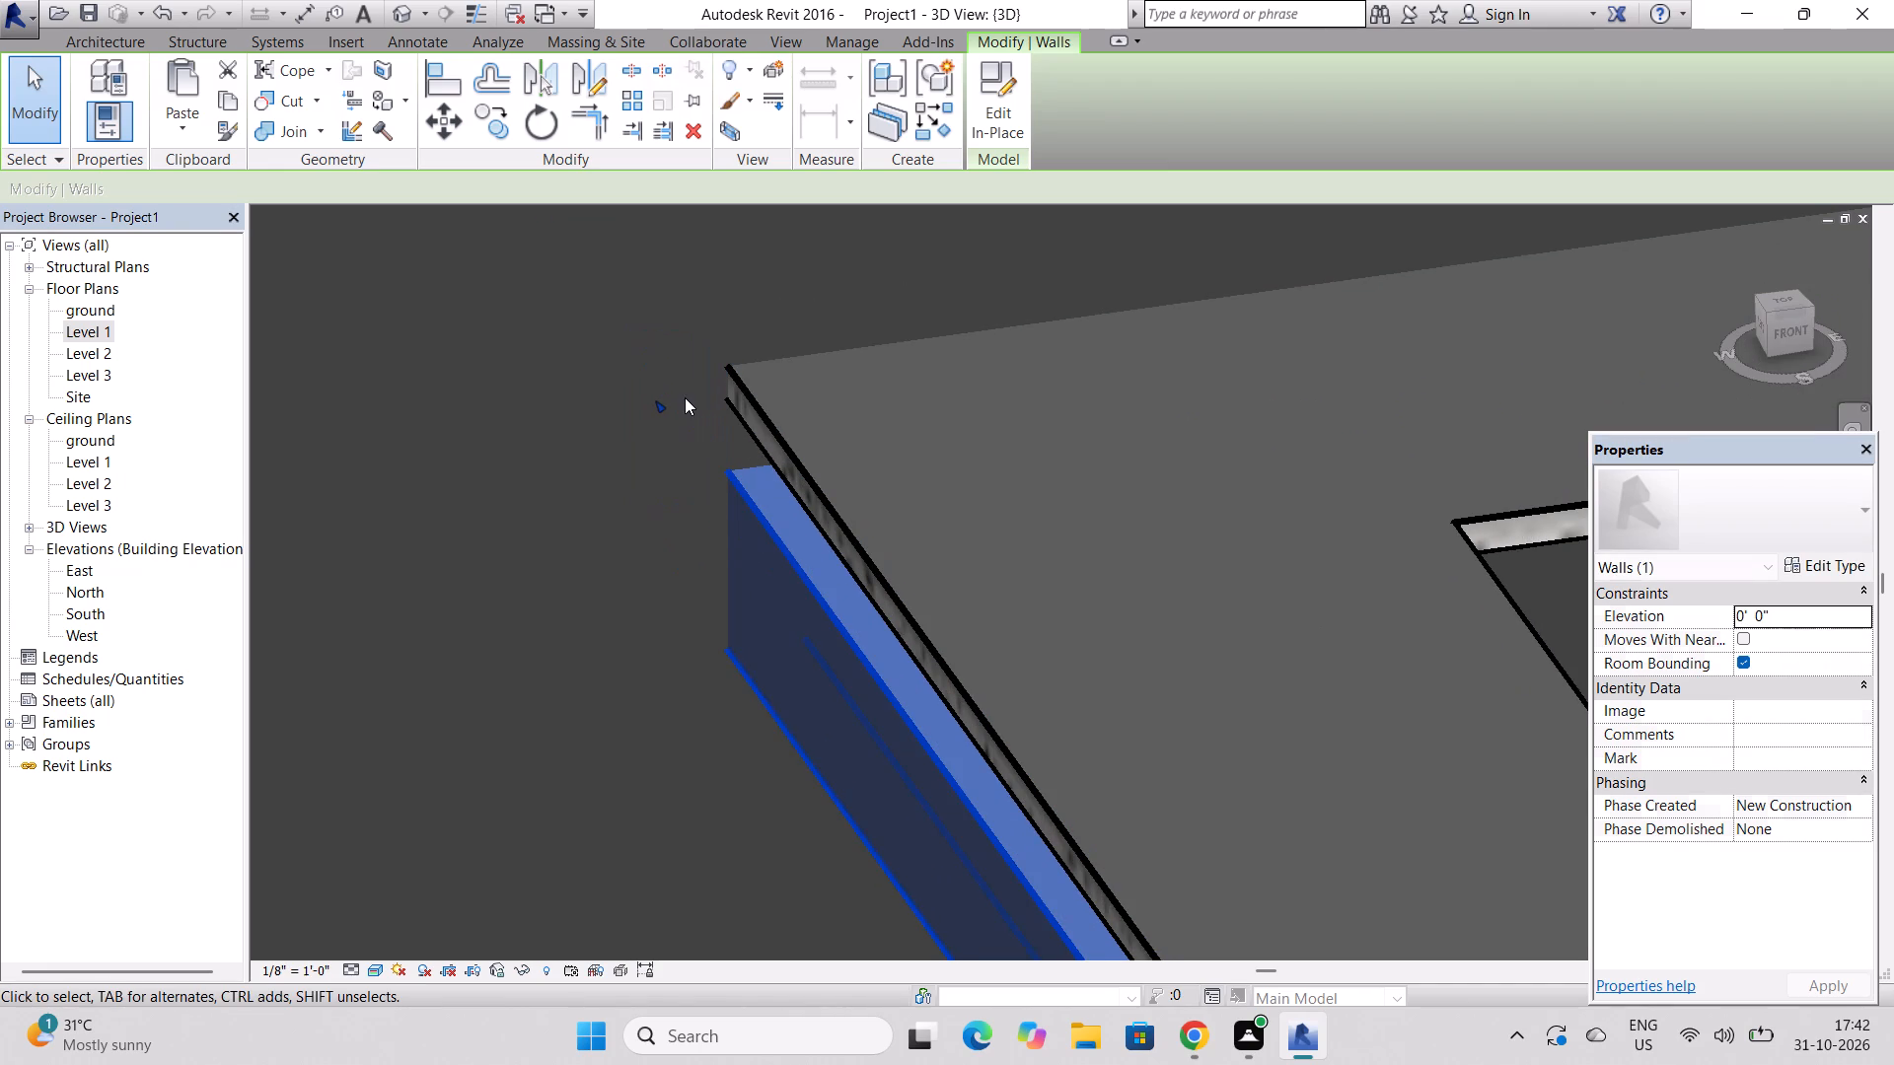
pyautogui.scroll(-14, 712, 488)
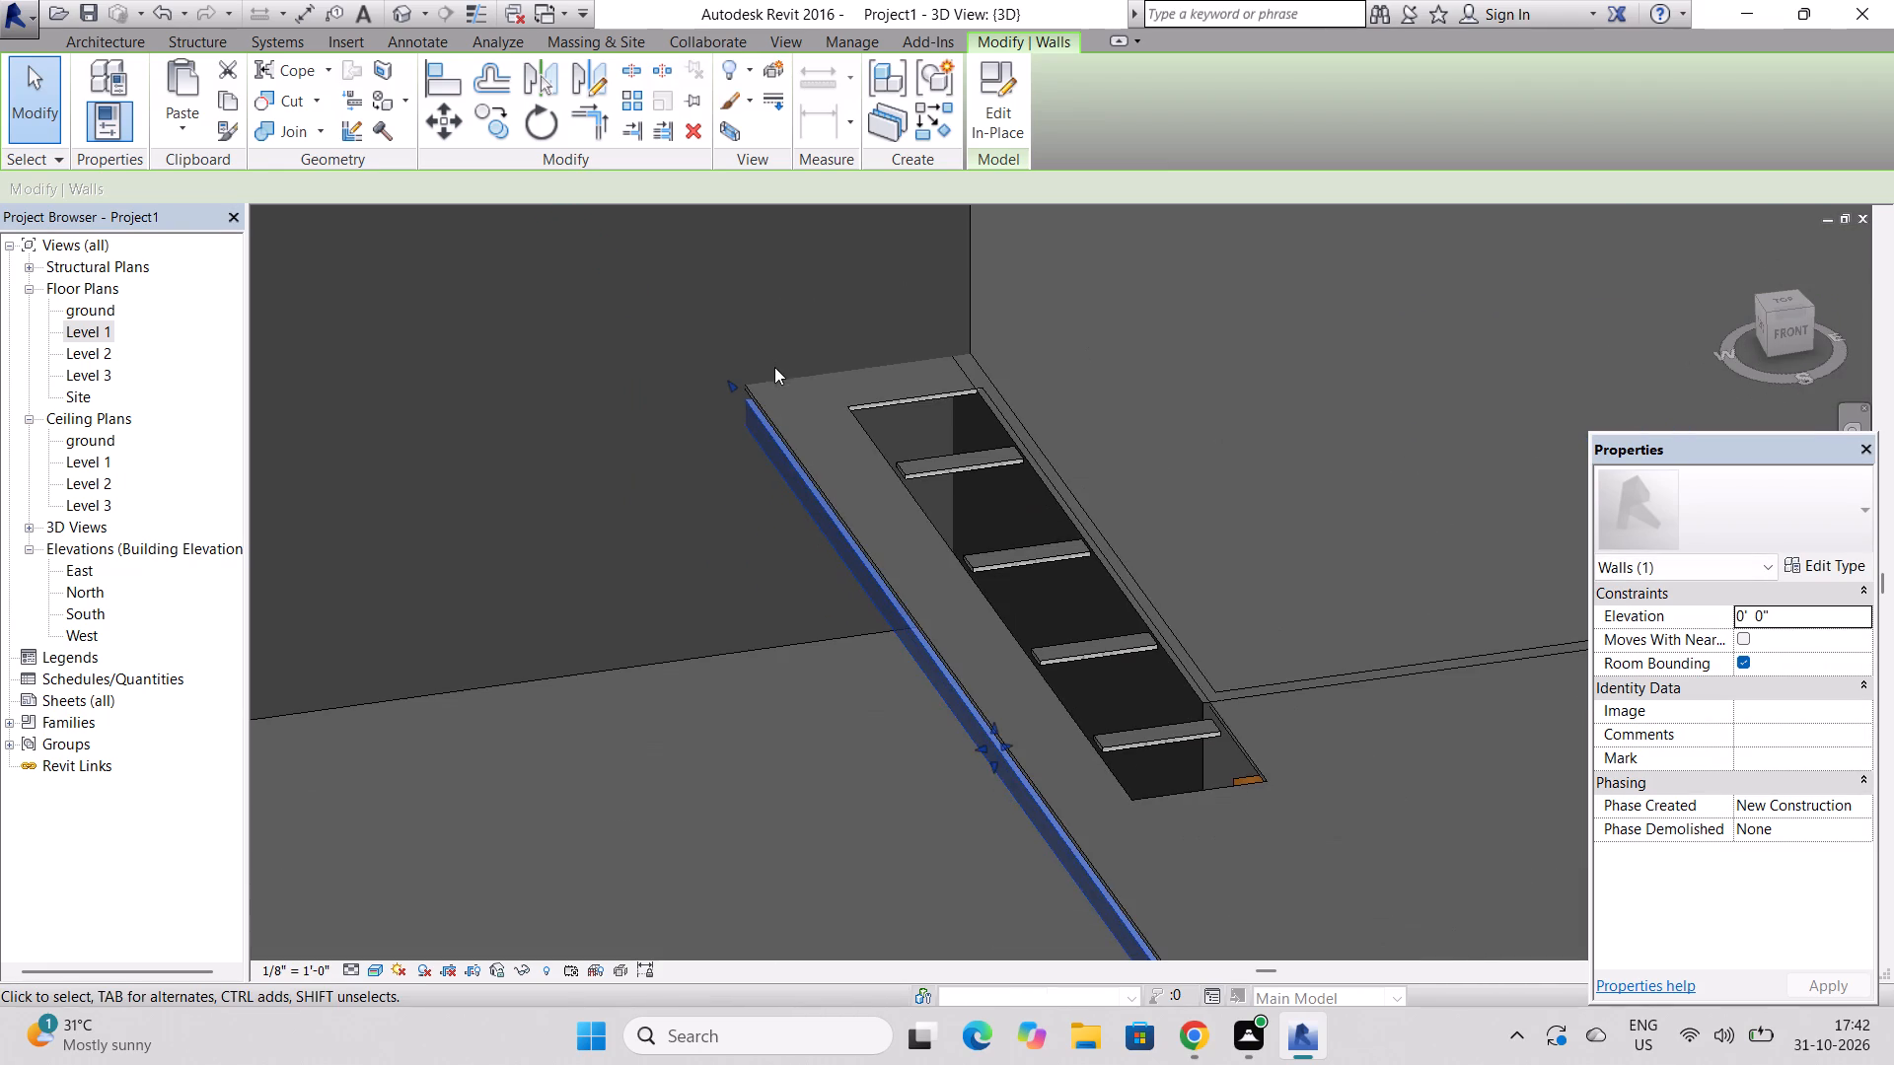
# Raise the in-place wall's top face to the ceiling's upper edge so the wall covers the ceiling's thickness.
pyautogui.scroll(10, 1112, 827)
pyautogui.scroll(3, 857, 604)
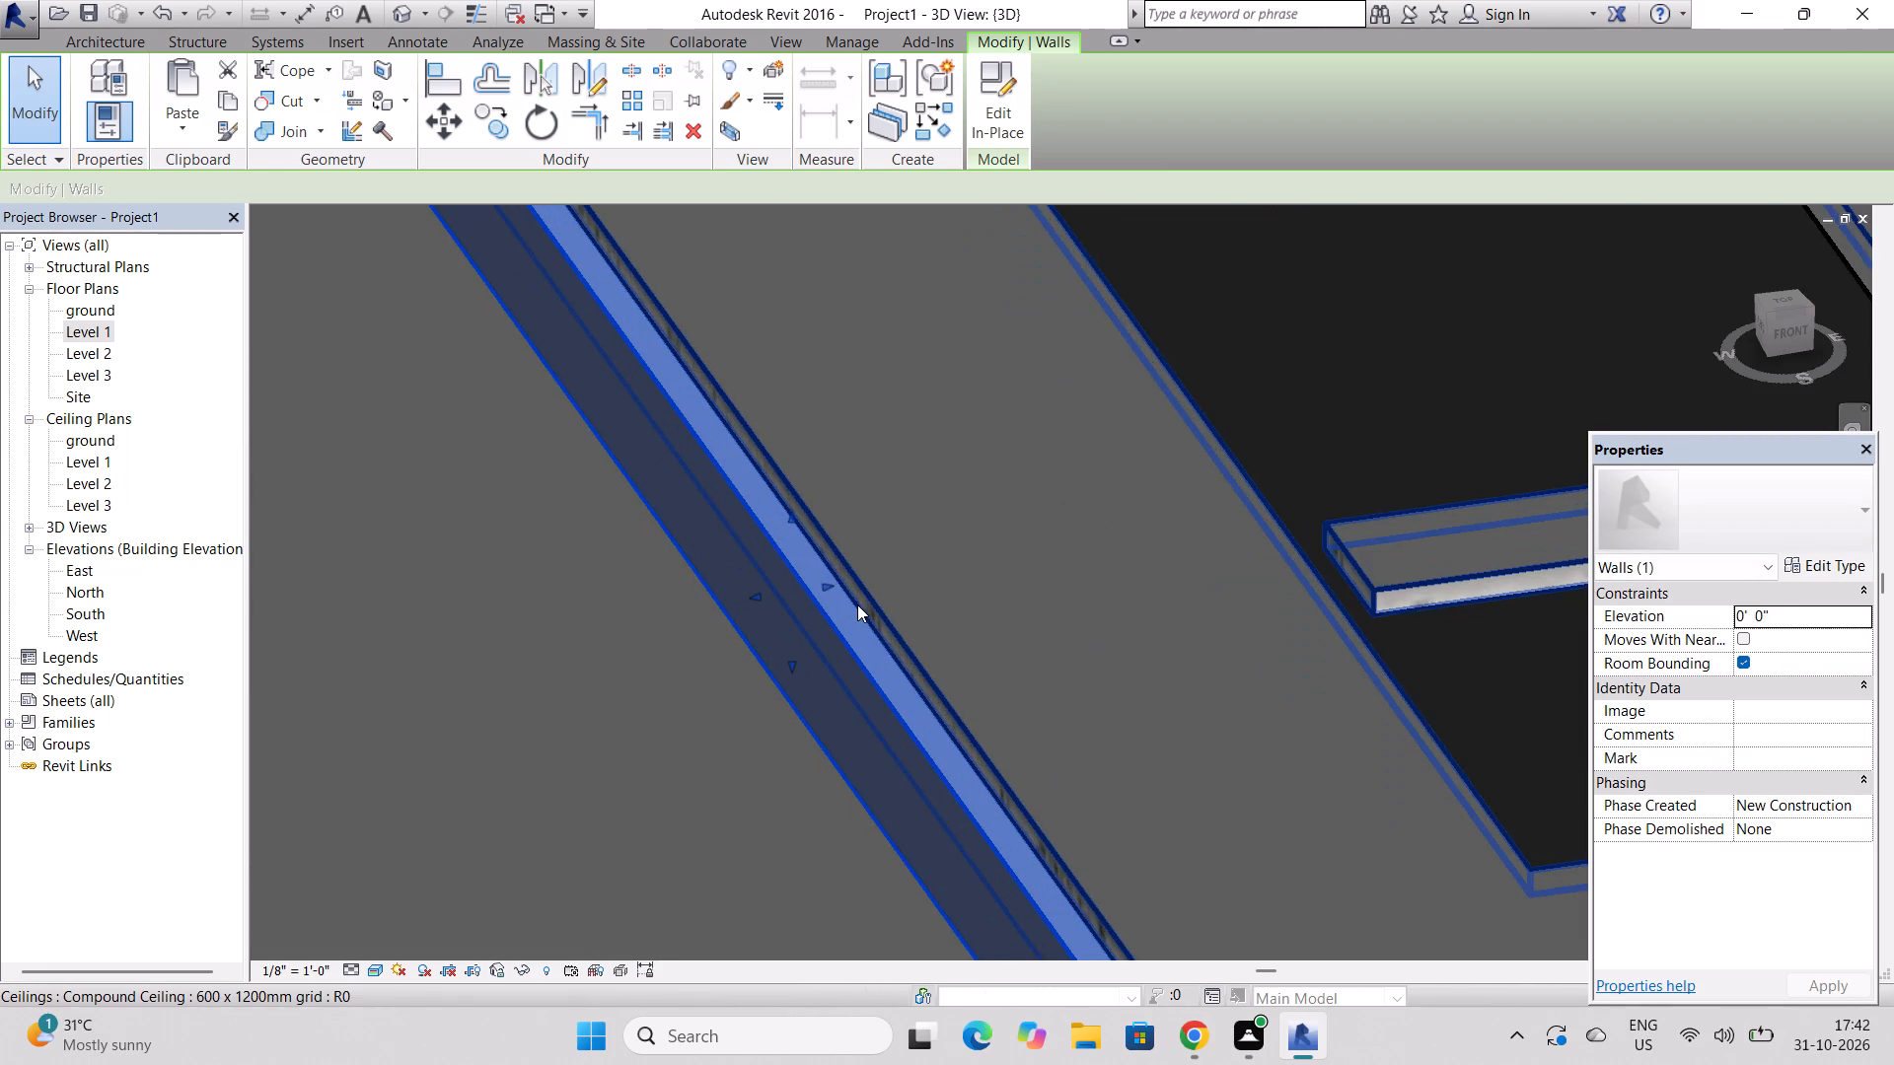
pyautogui.click(779, 503)
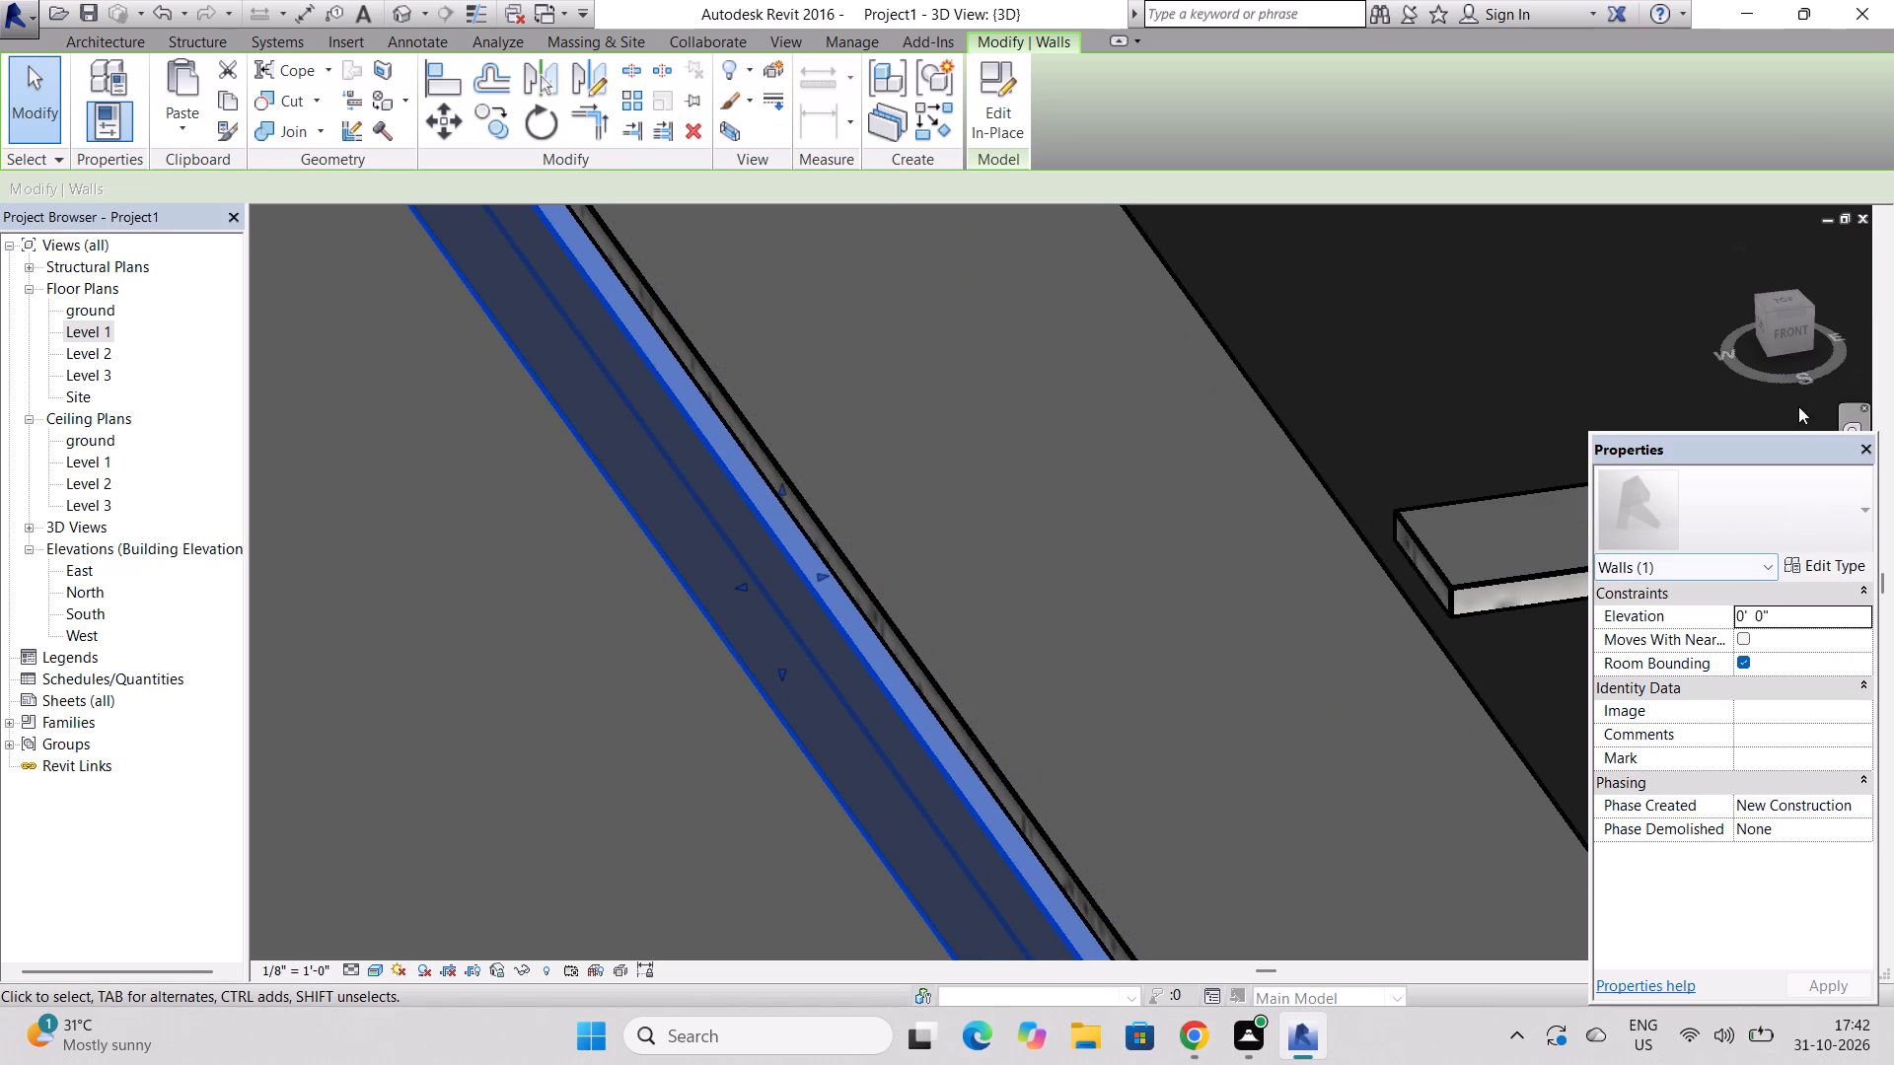
pyautogui.moveTo(1767, 311); pyautogui.dragTo(1829, 286)
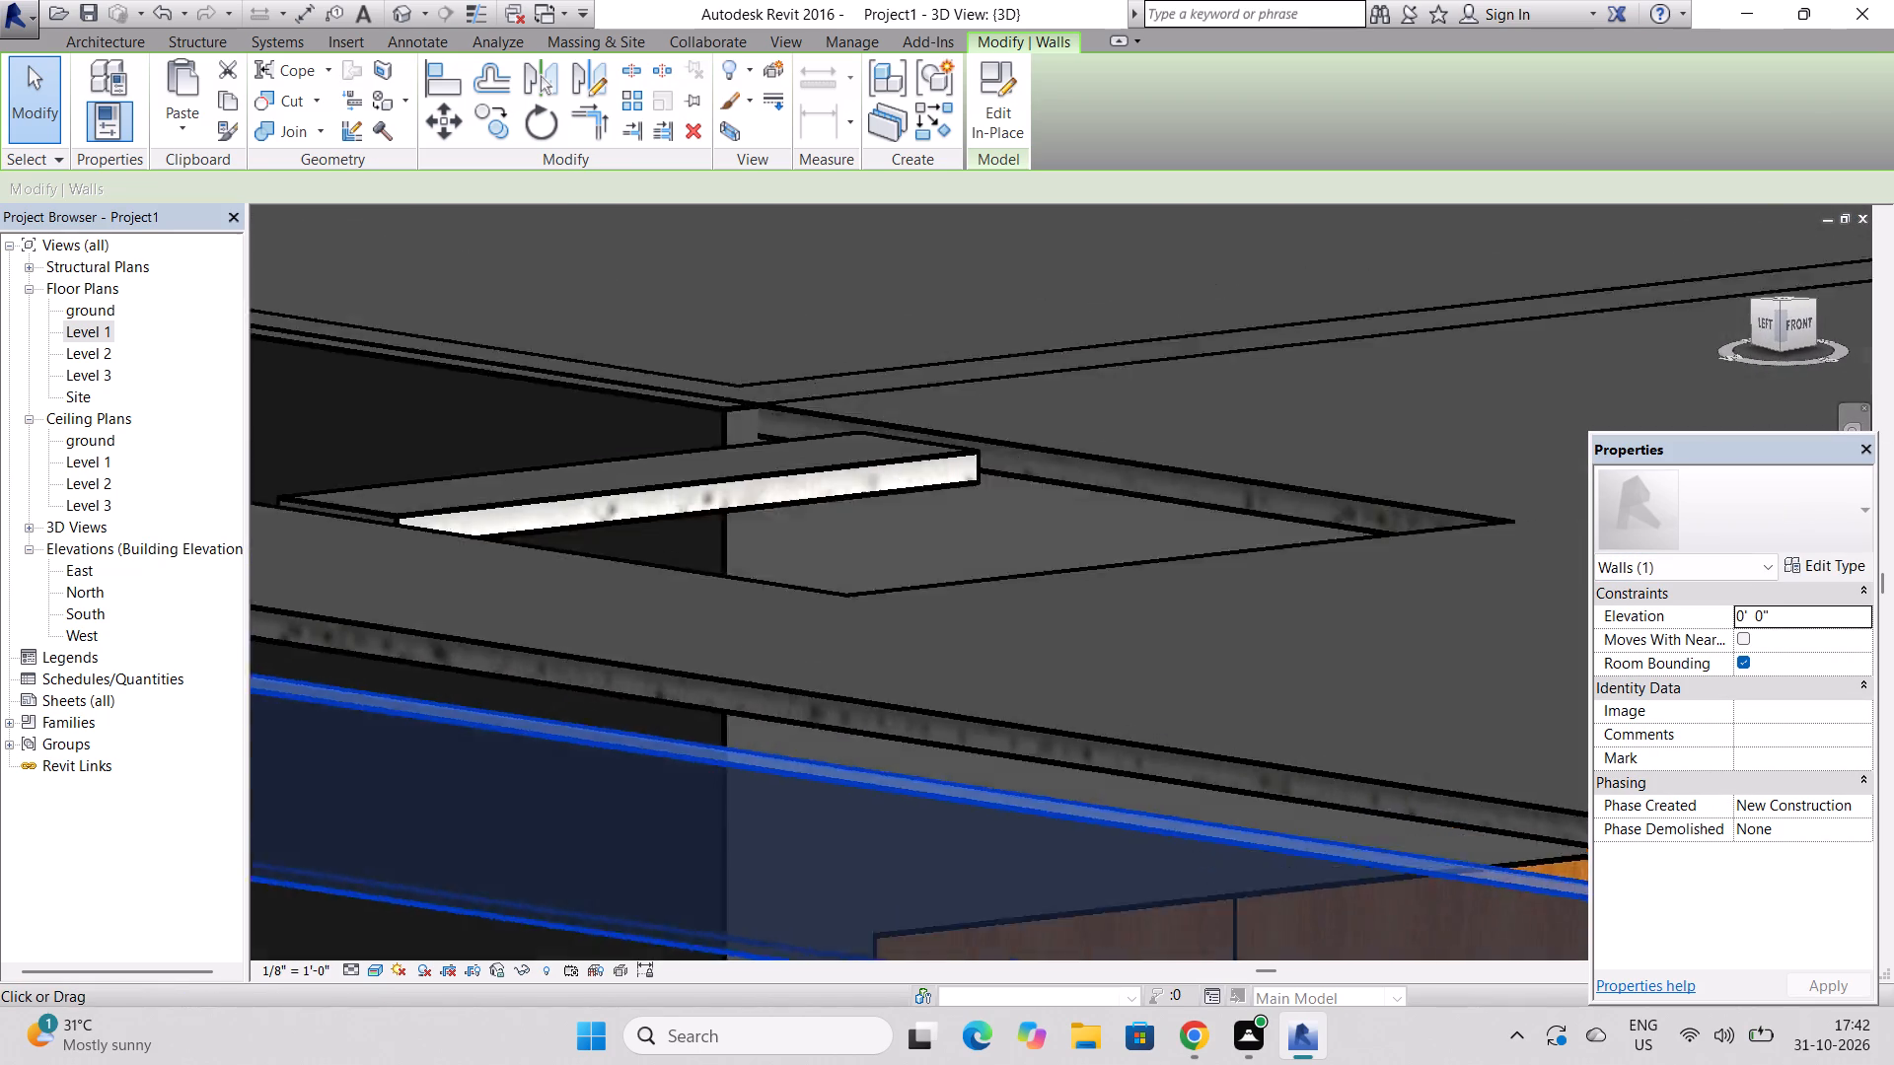
pyautogui.moveTo(1829, 286); pyautogui.dragTo(1831, 283)
pyautogui.scroll(-10, 926, 513)
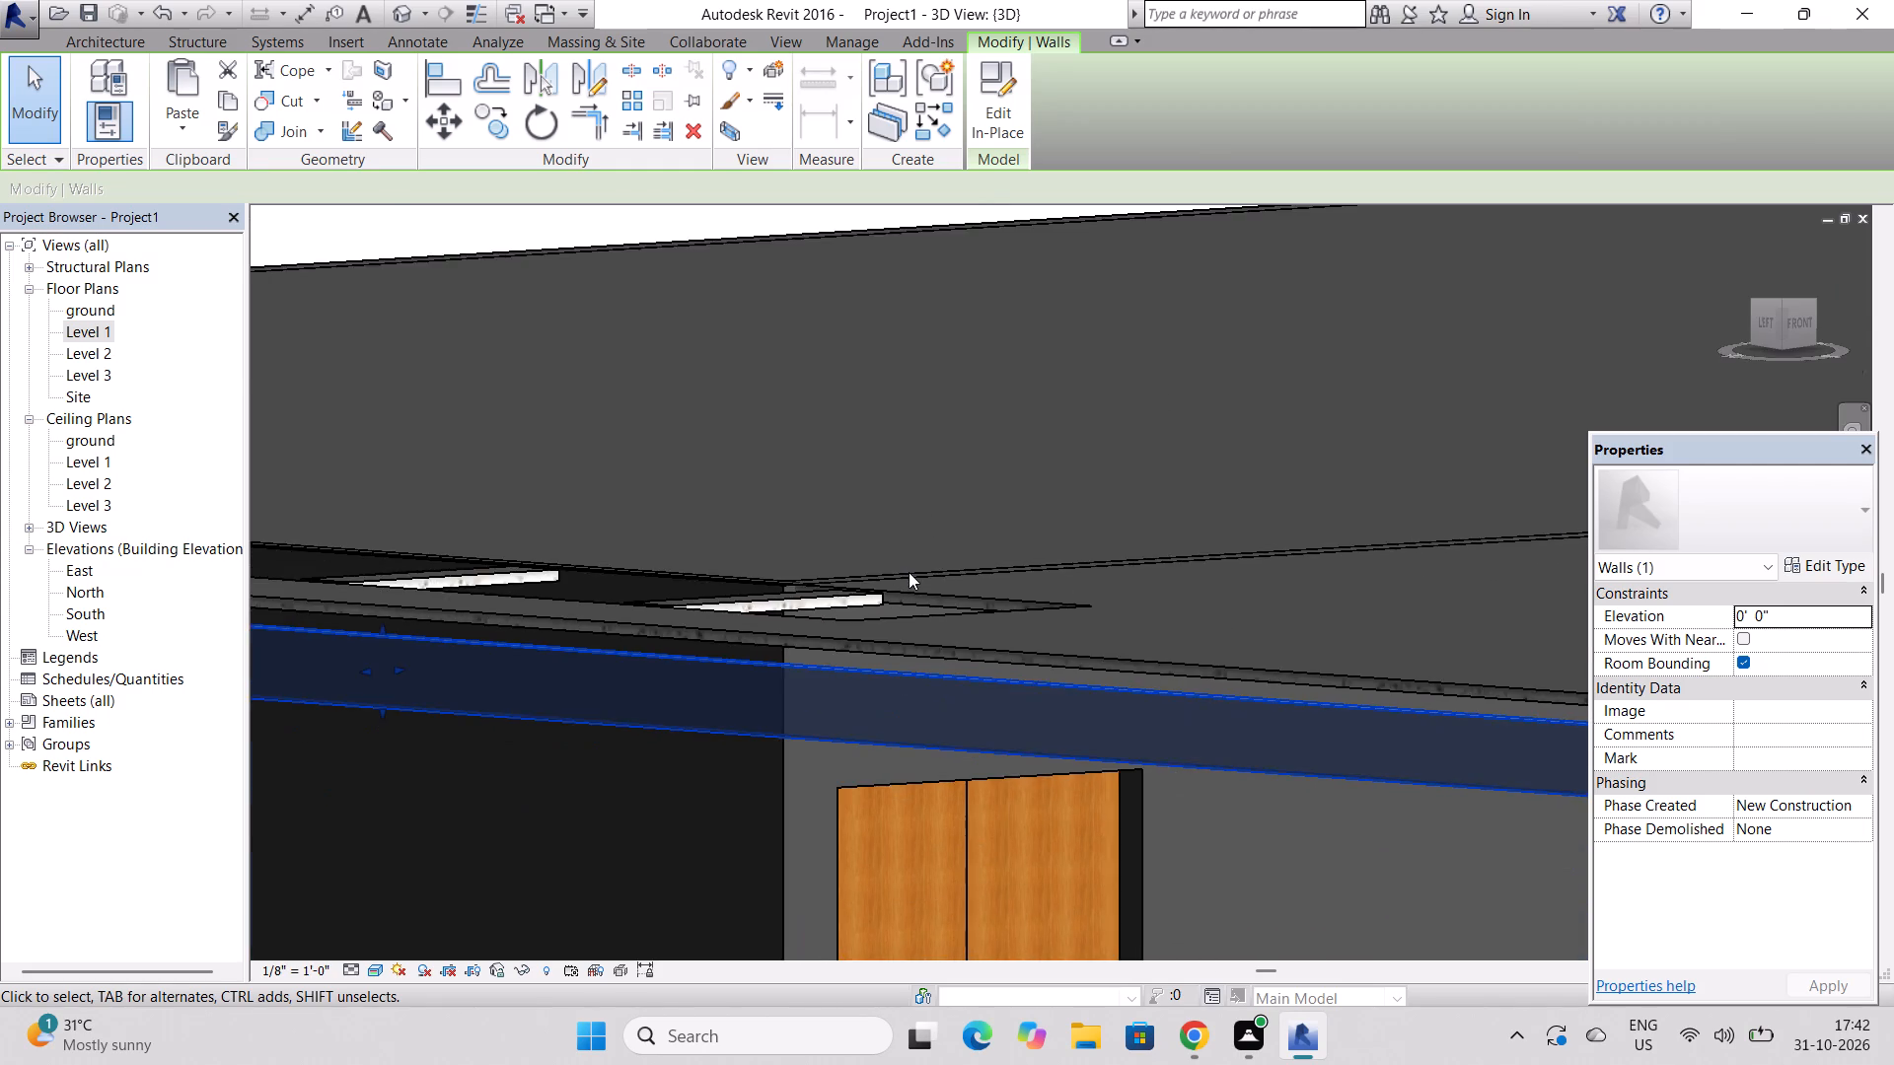
pyautogui.scroll(8, 509, 604)
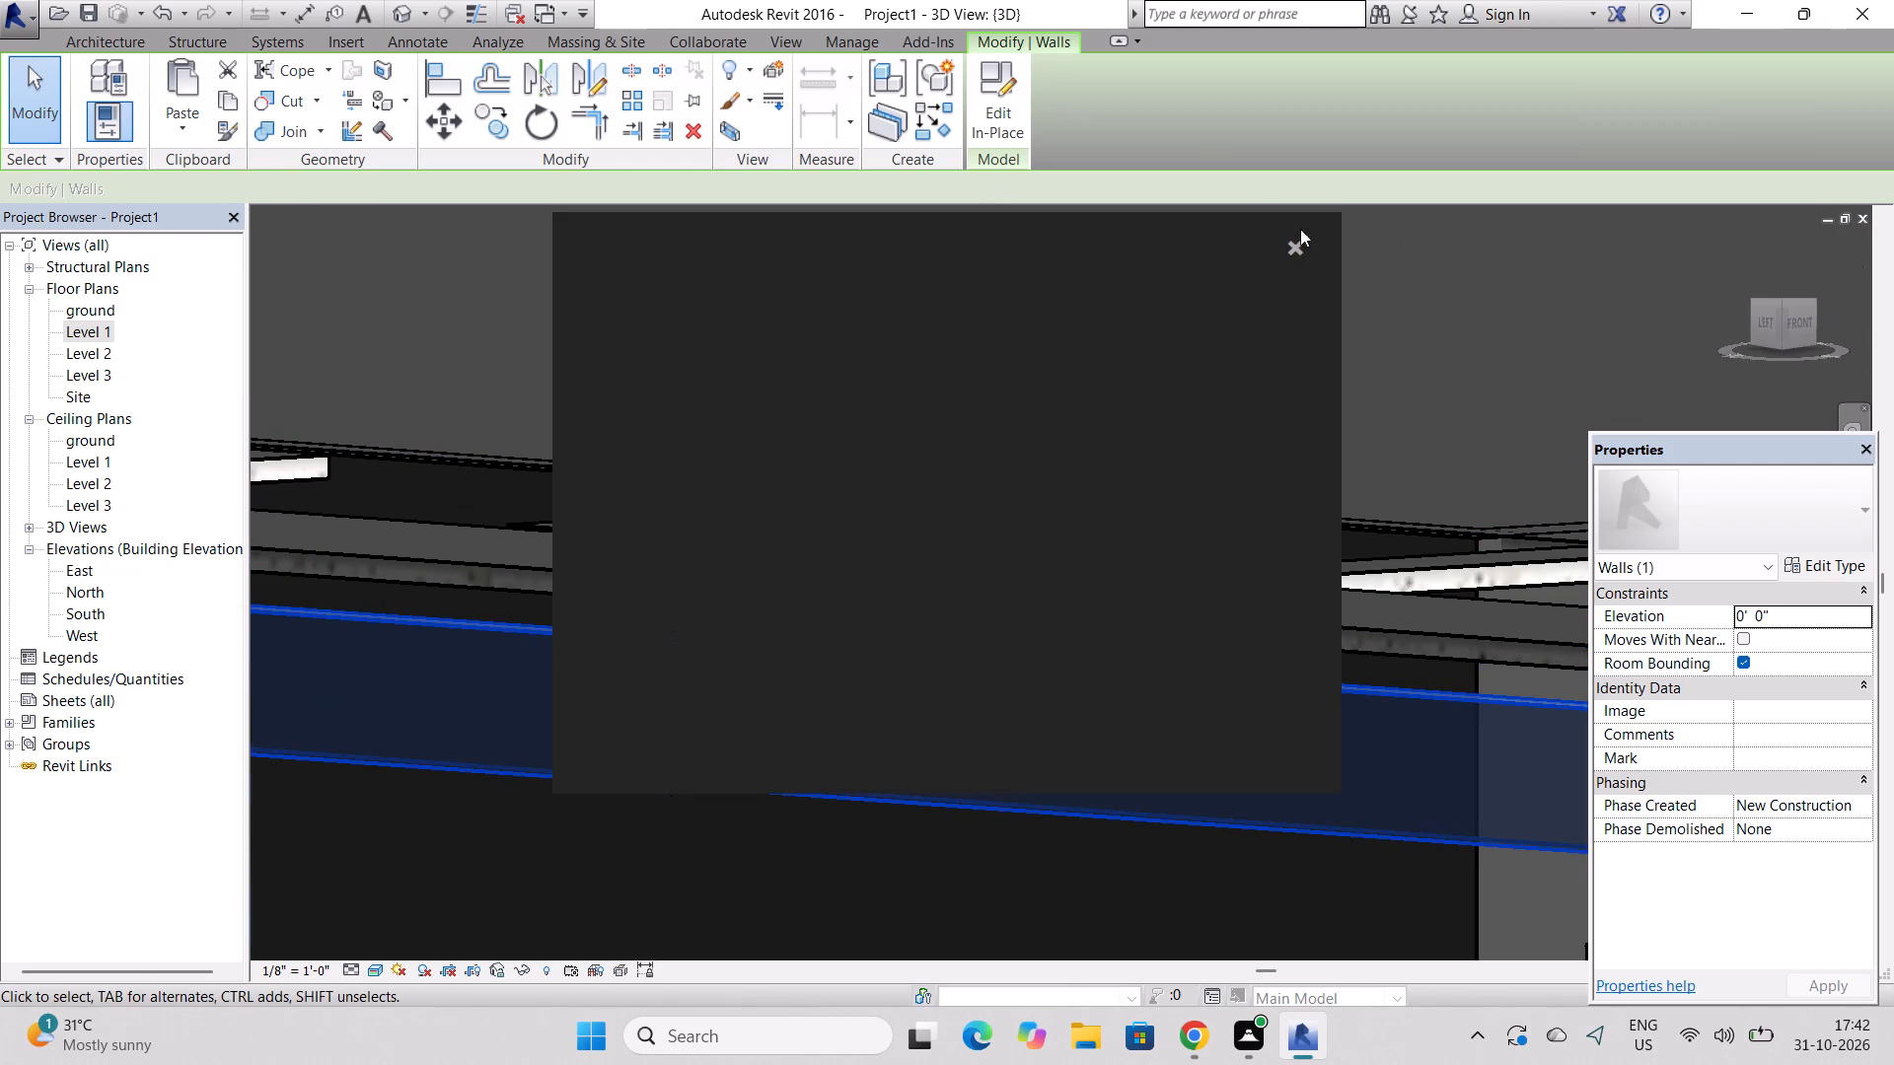
pyautogui.click(1298, 245)
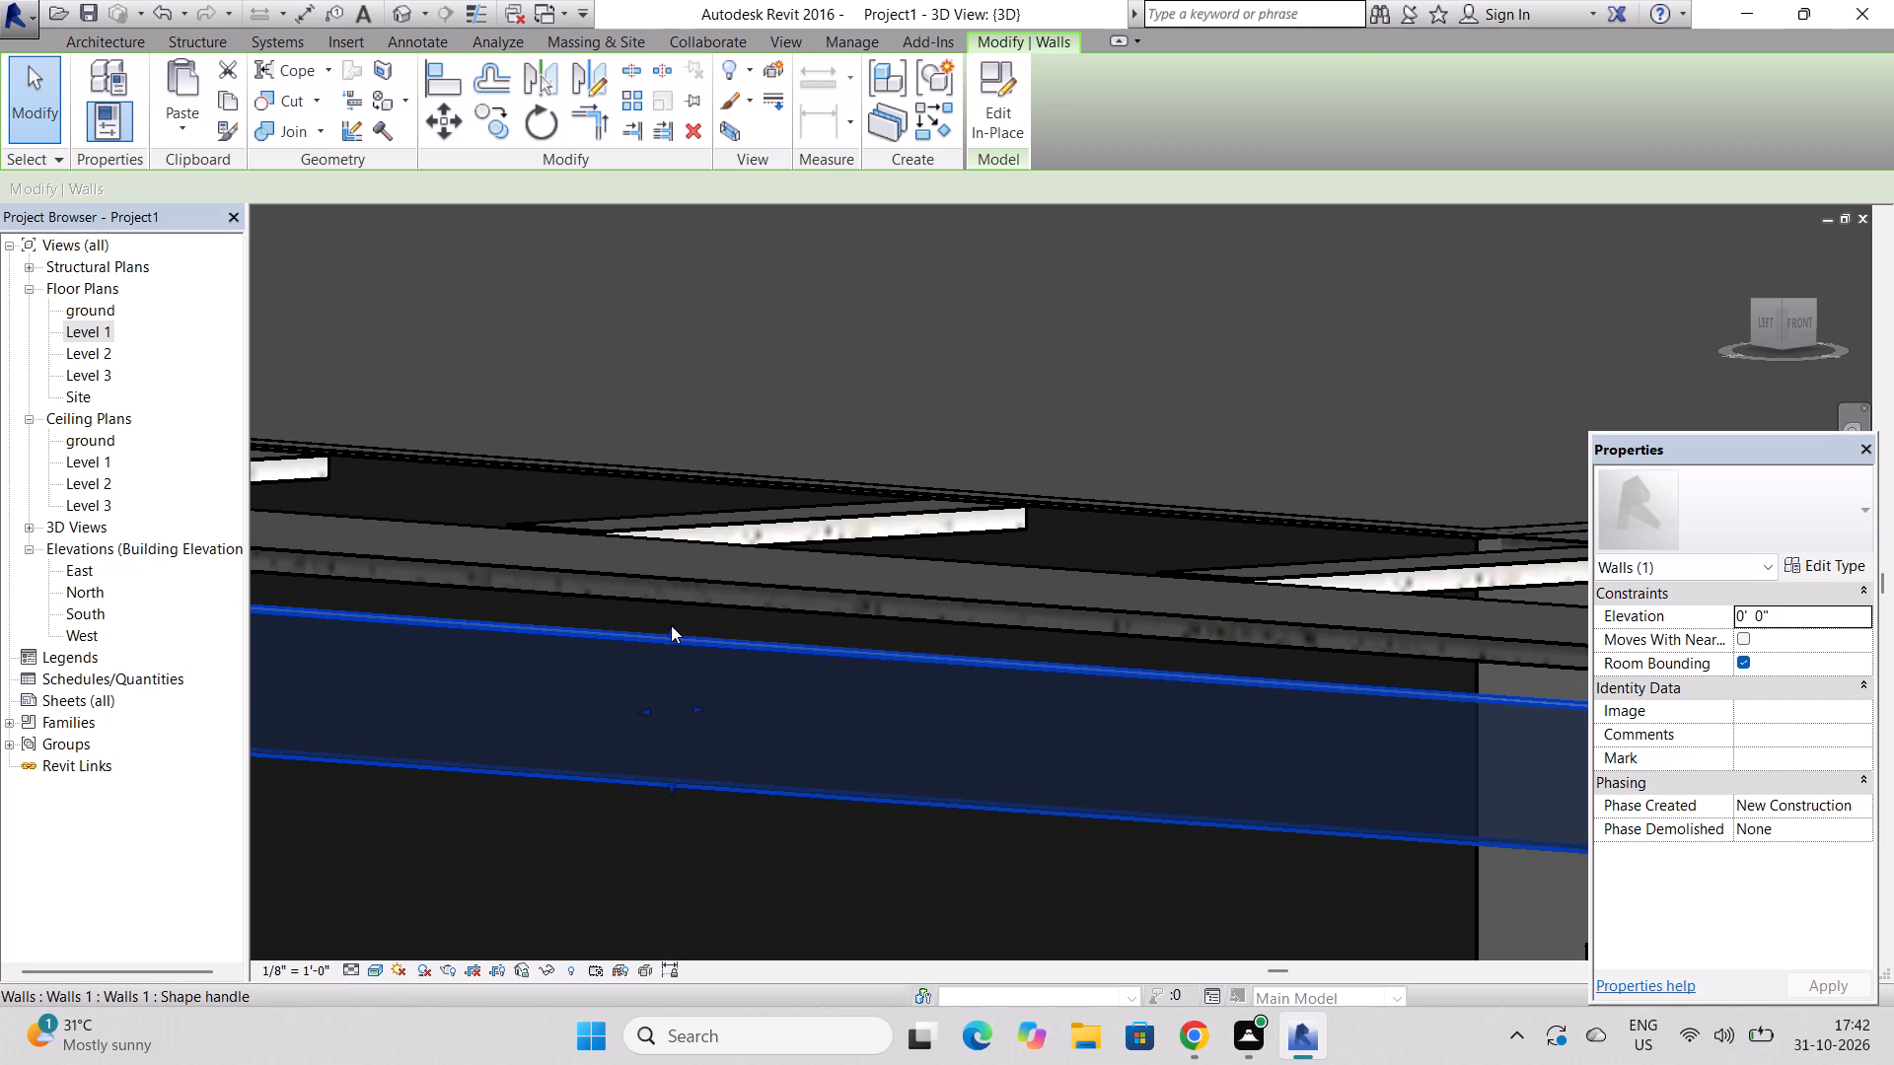
pyautogui.moveTo(671, 629); pyautogui.dragTo(671, 608)
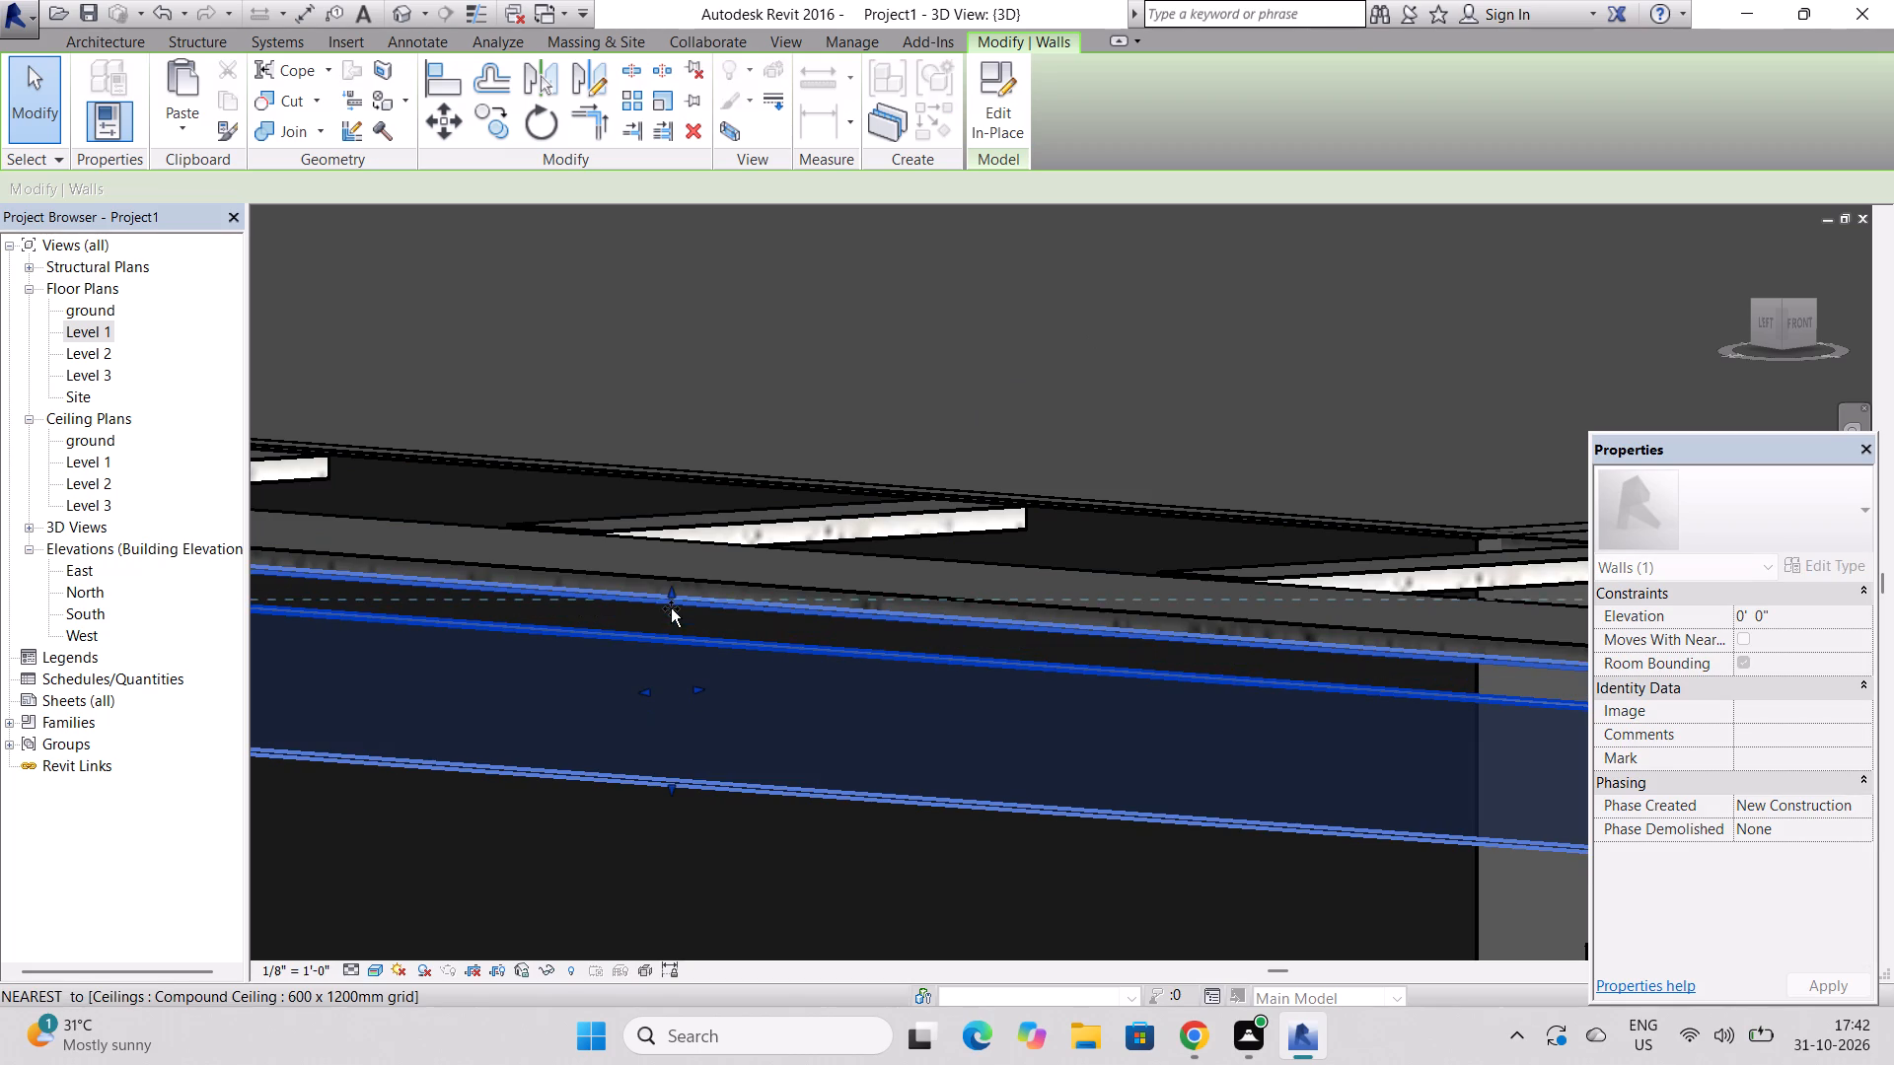
pyautogui.moveTo(671, 608); pyautogui.dragTo(670, 583)
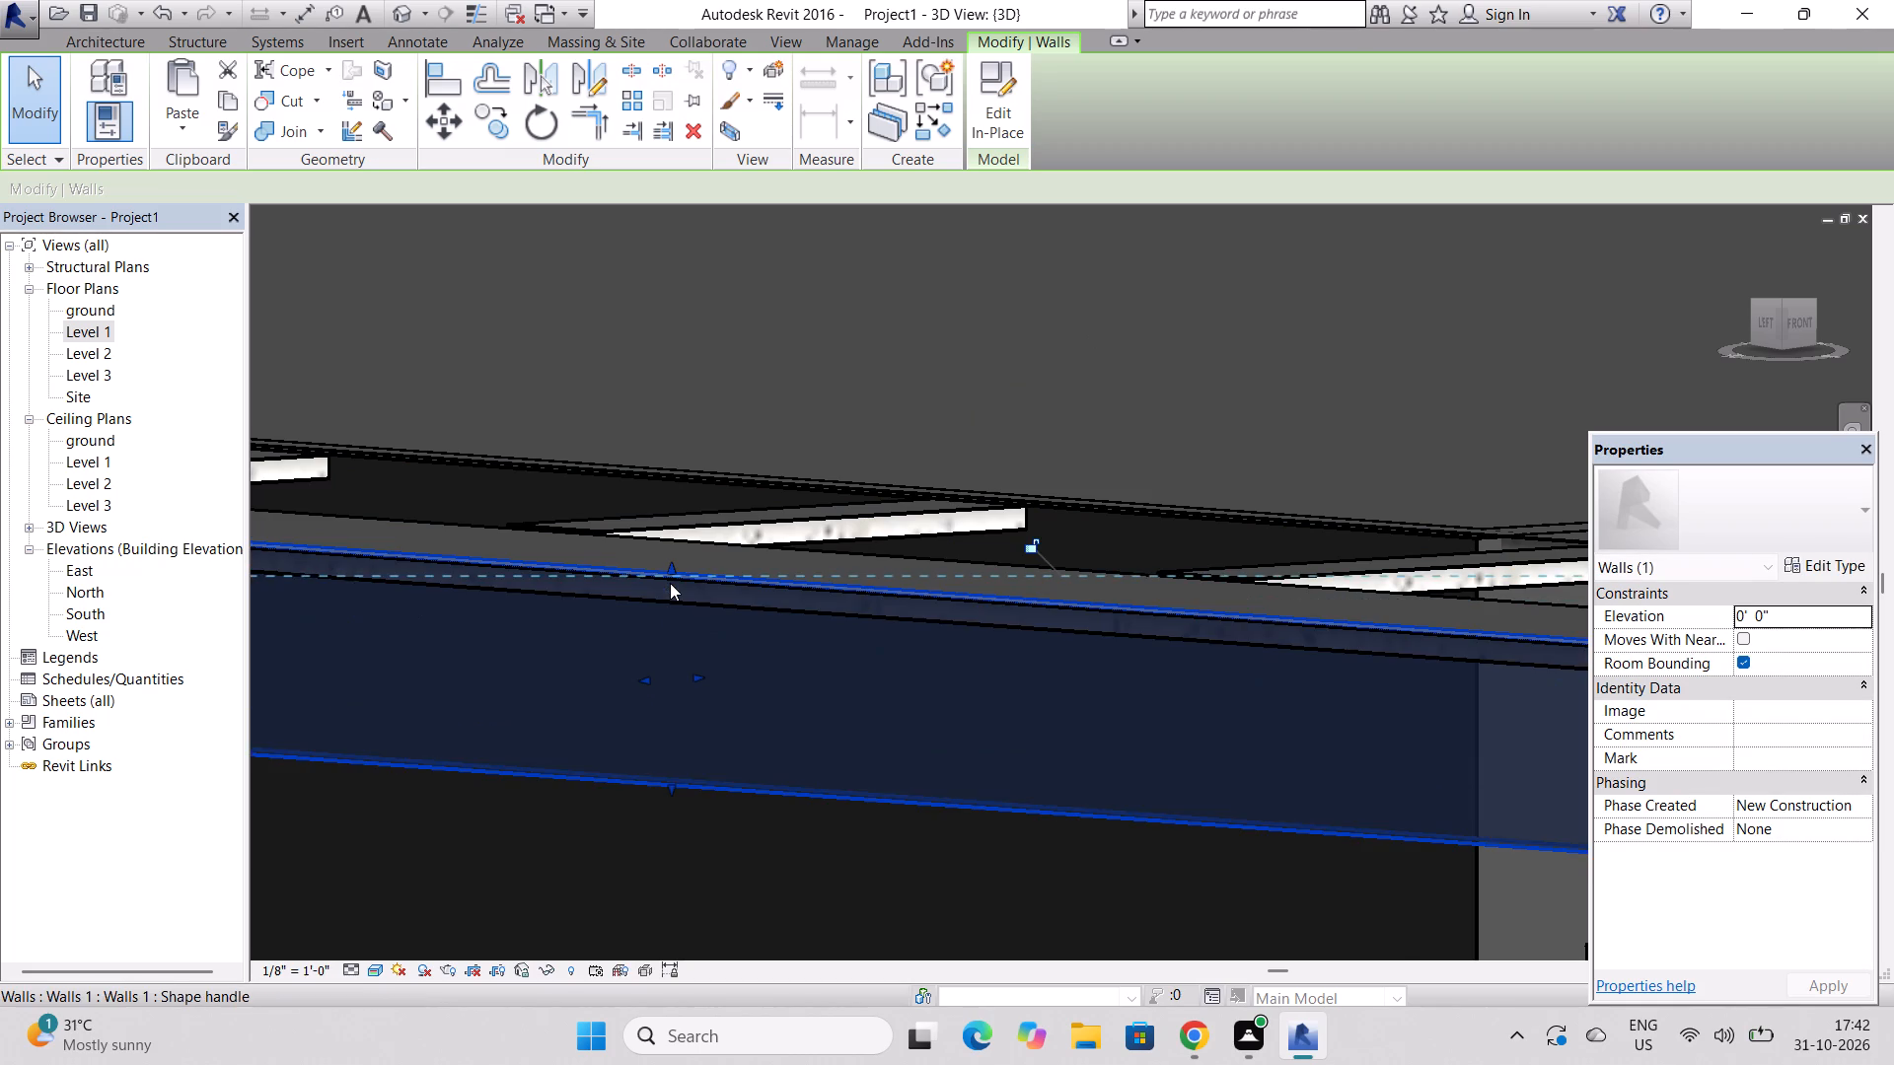
pyautogui.scroll(-11, 668, 583)
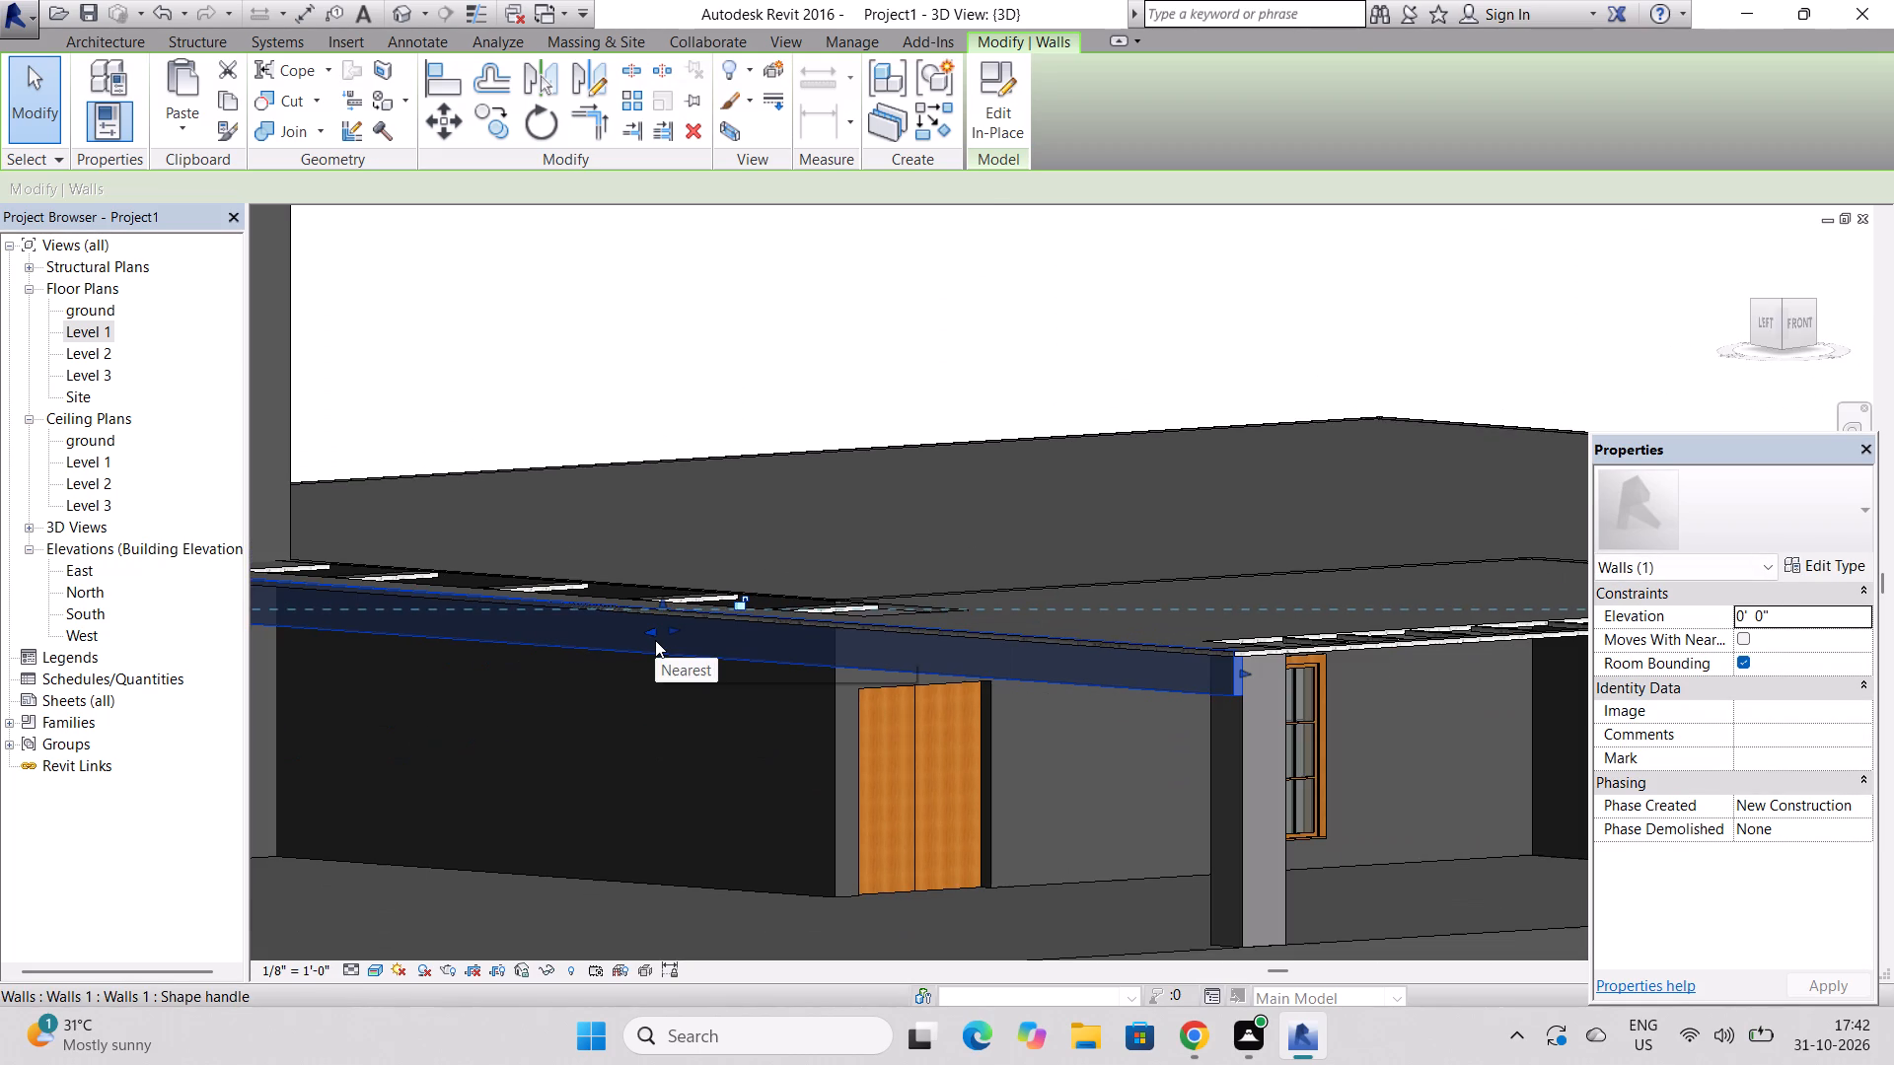
pyautogui.press('Escape')
pyautogui.press('Escape')
pyautogui.press('Escape')
pyautogui.press('Escape')
pyautogui.press('Escape')
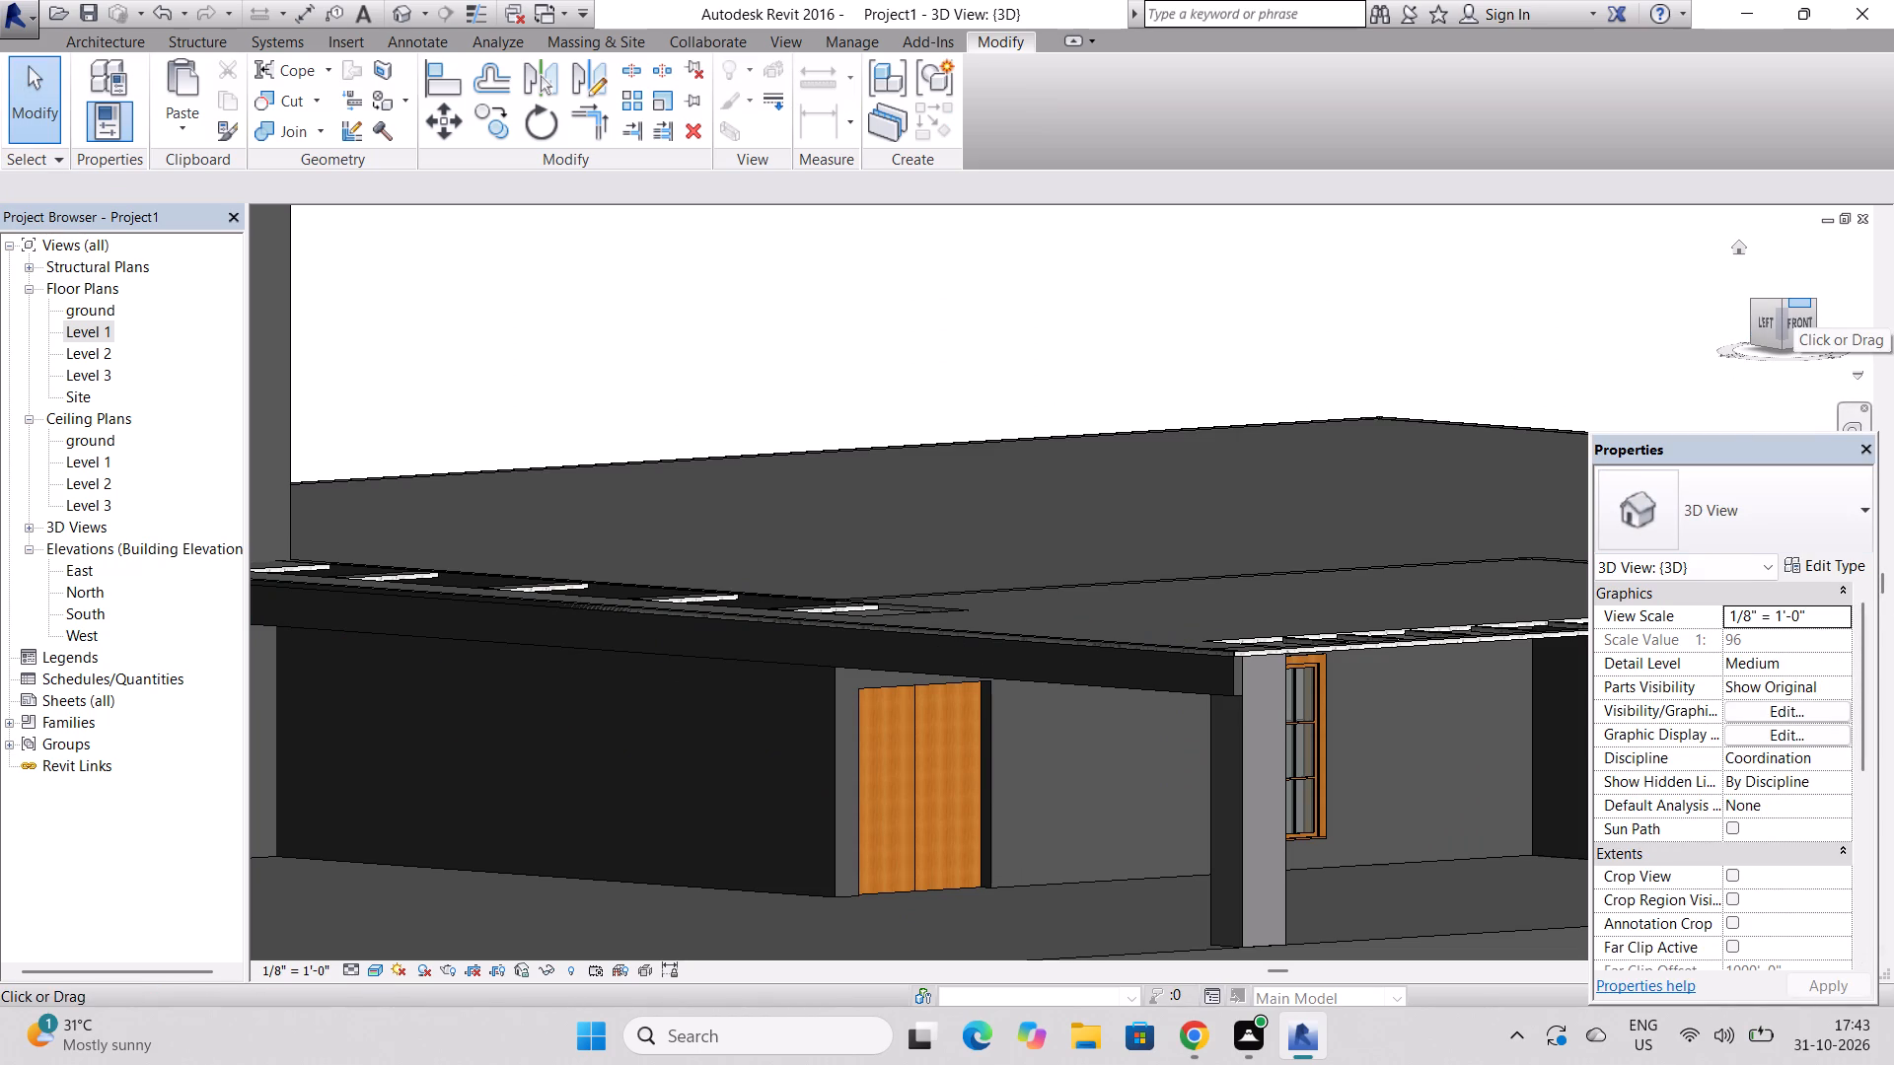
# Lower the in-place wall's bottom face slightly, deepening the band beside the column in a near-front 3D view.
pyautogui.moveTo(1784, 301); pyautogui.dragTo(1756, 308)
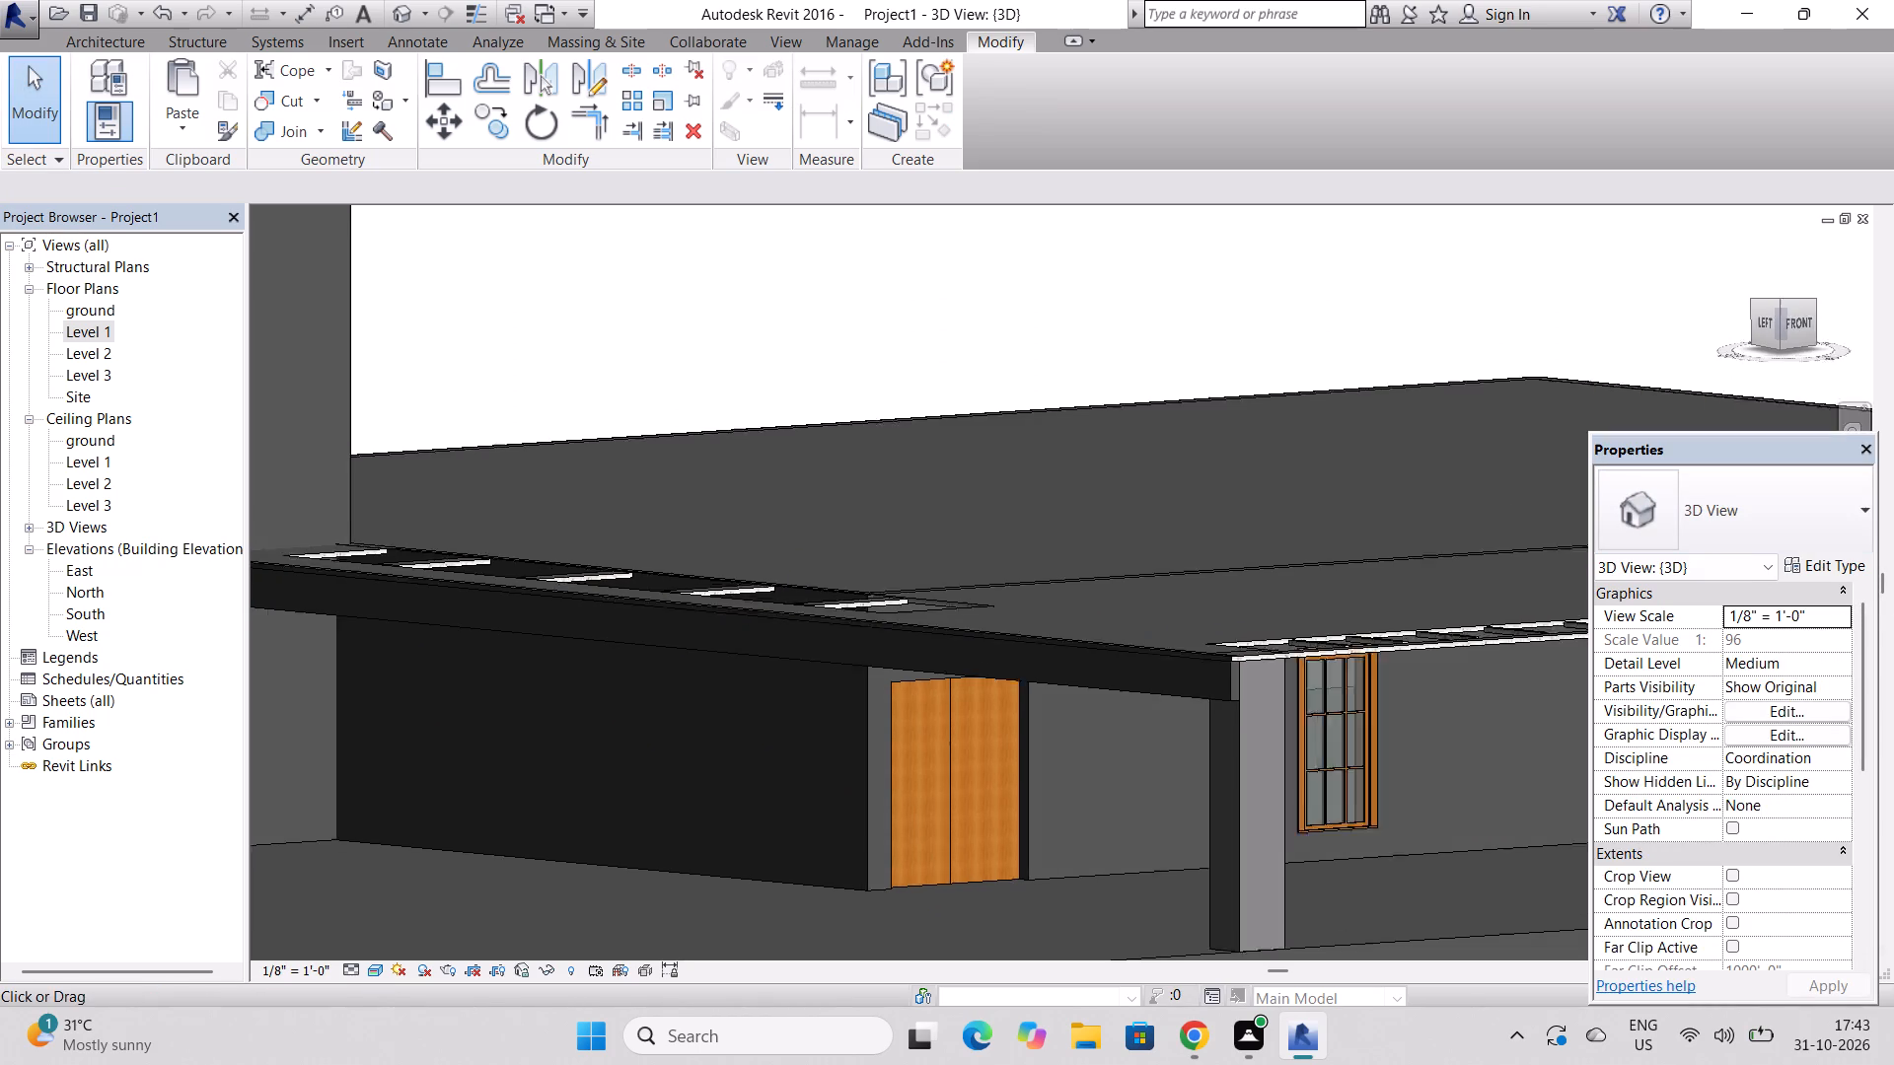
pyautogui.moveTo(1756, 308); pyautogui.dragTo(1571, 300)
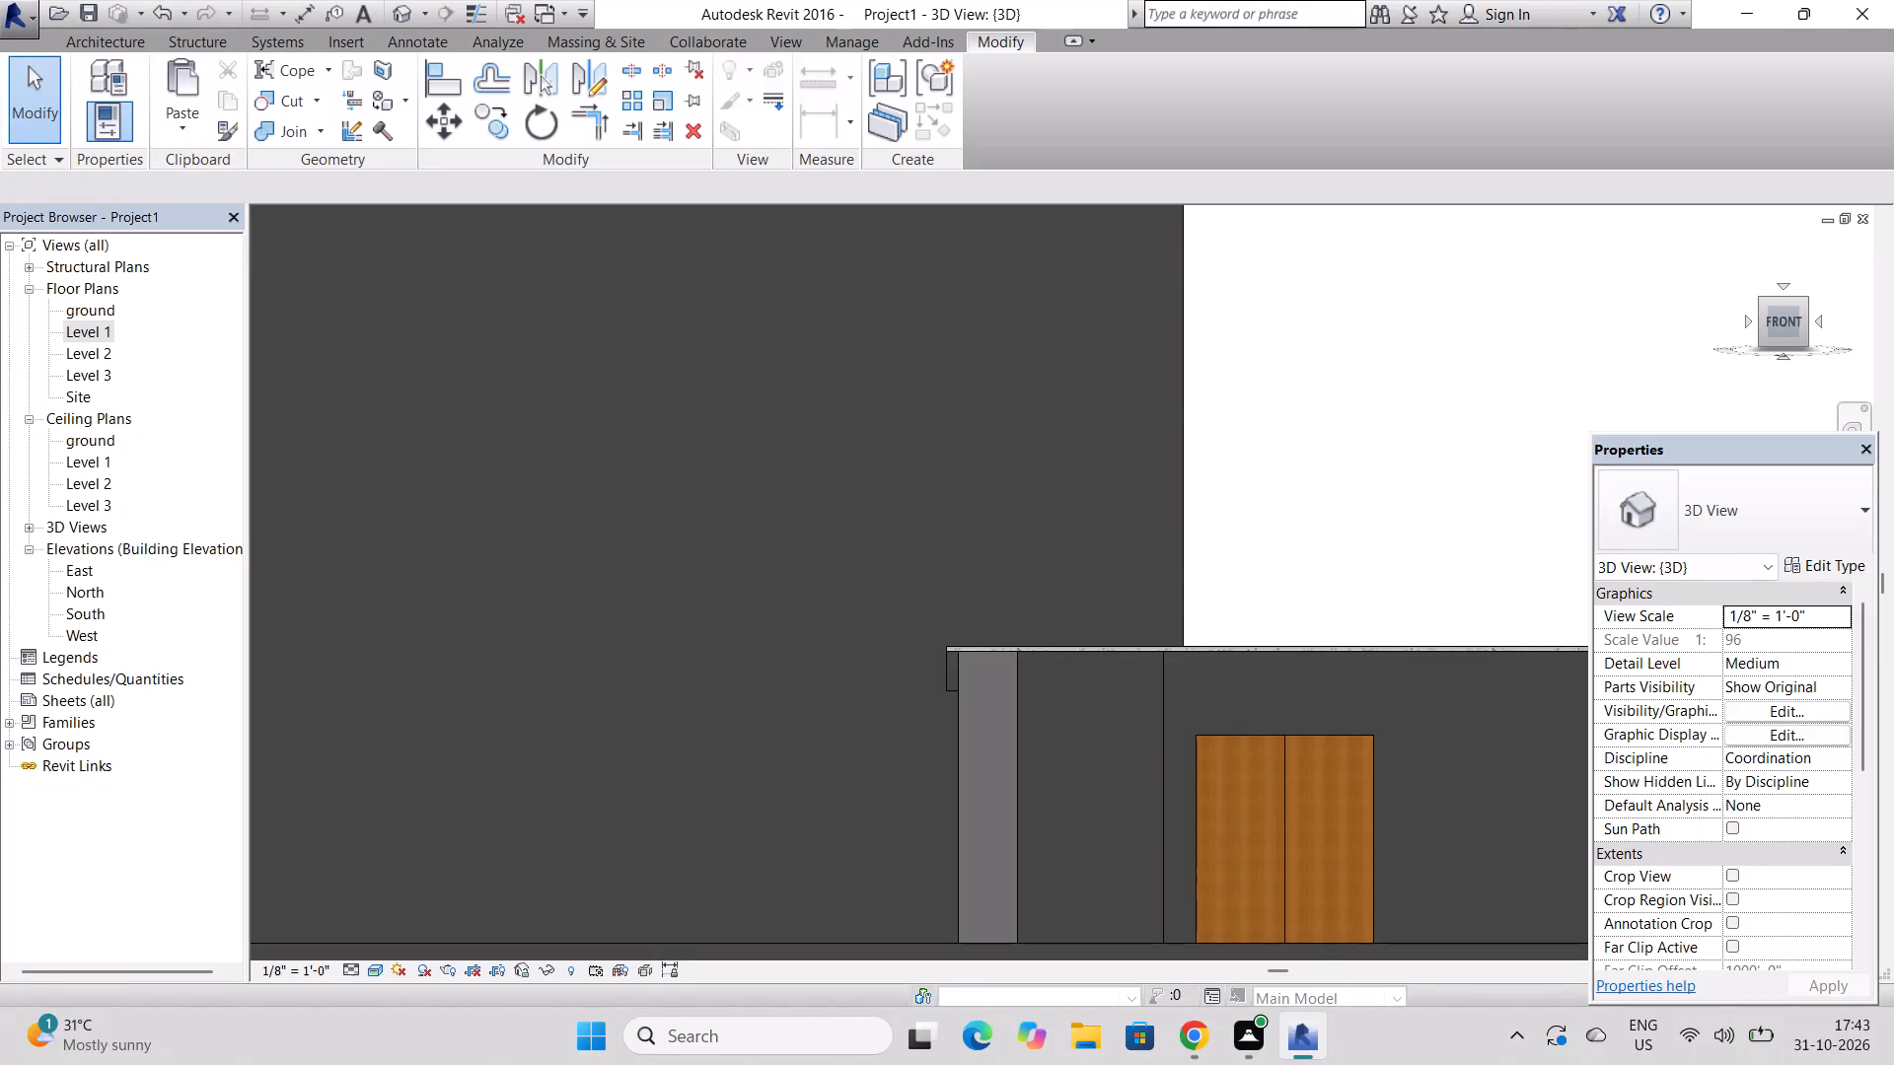
pyautogui.moveTo(1571, 300); pyautogui.dragTo(1718, 329)
pyautogui.moveTo(1718, 329); pyautogui.dragTo(1857, 338)
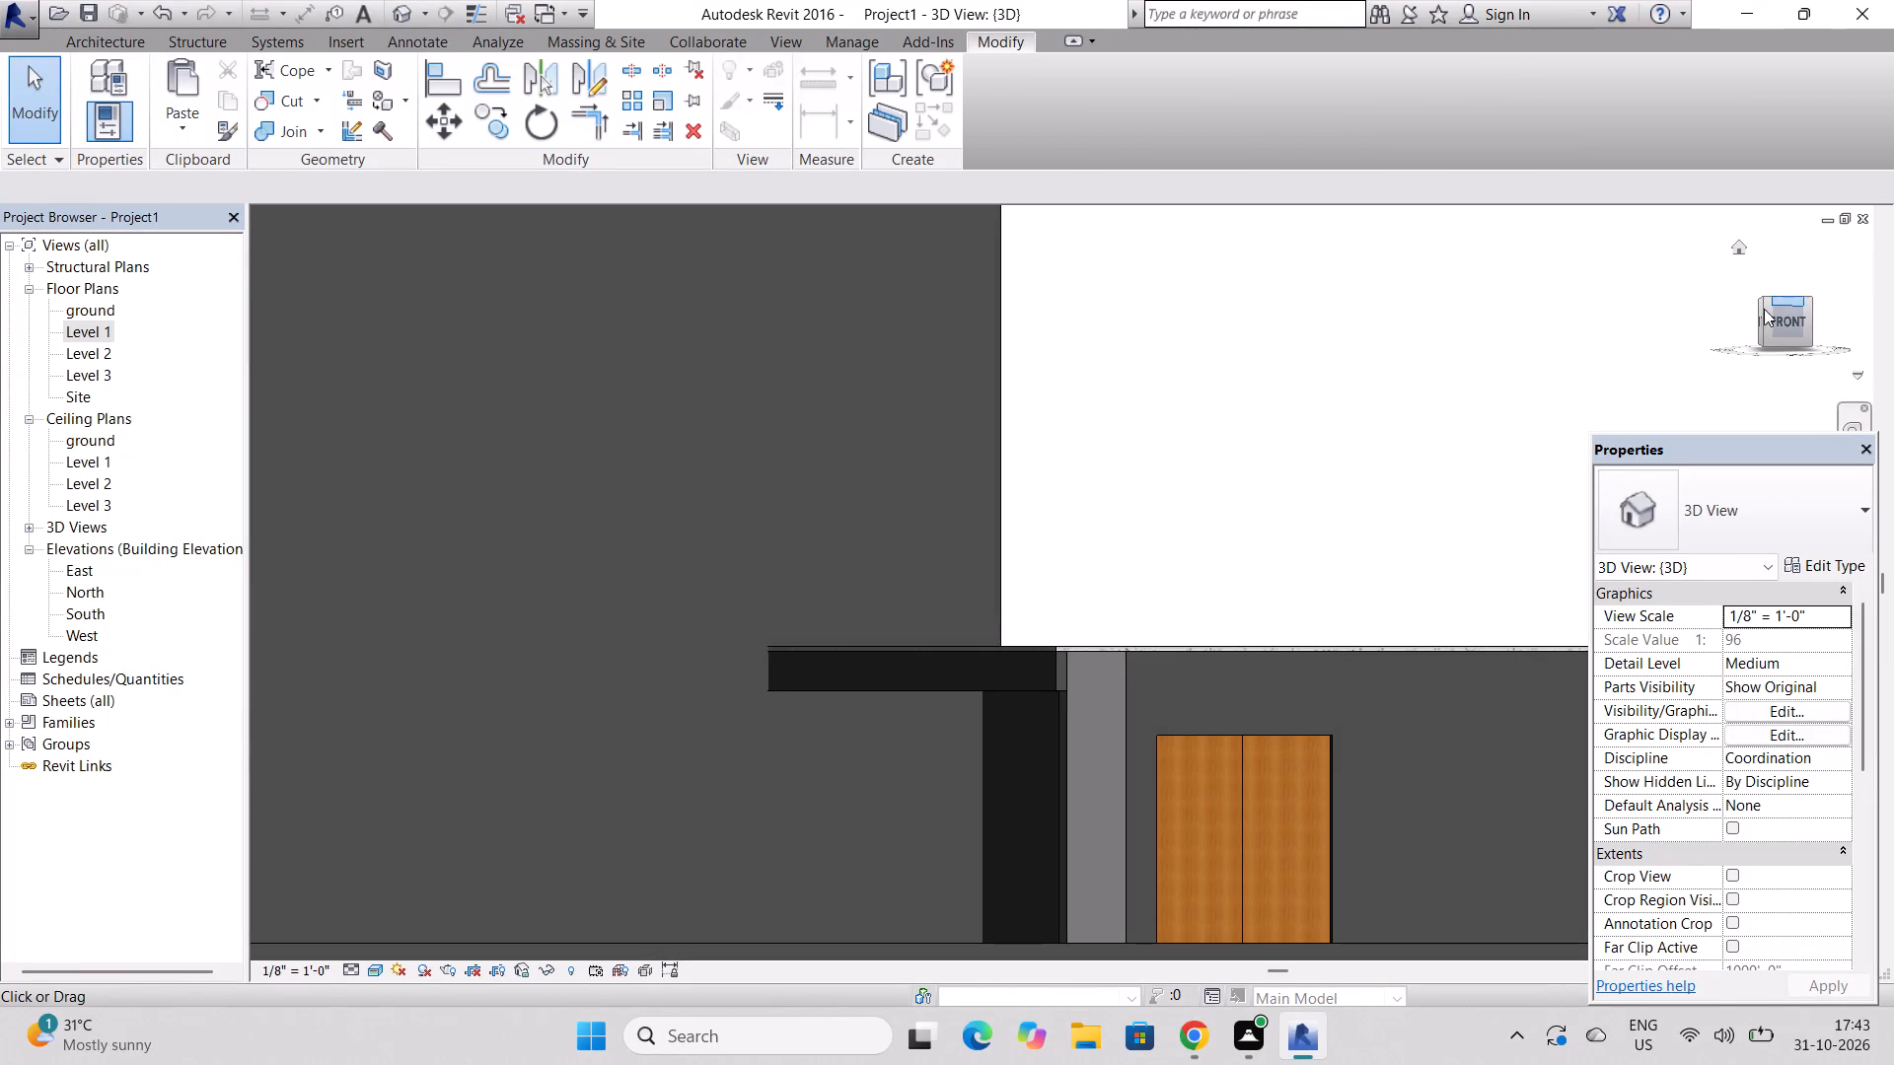
pyautogui.scroll(4, 1056, 679)
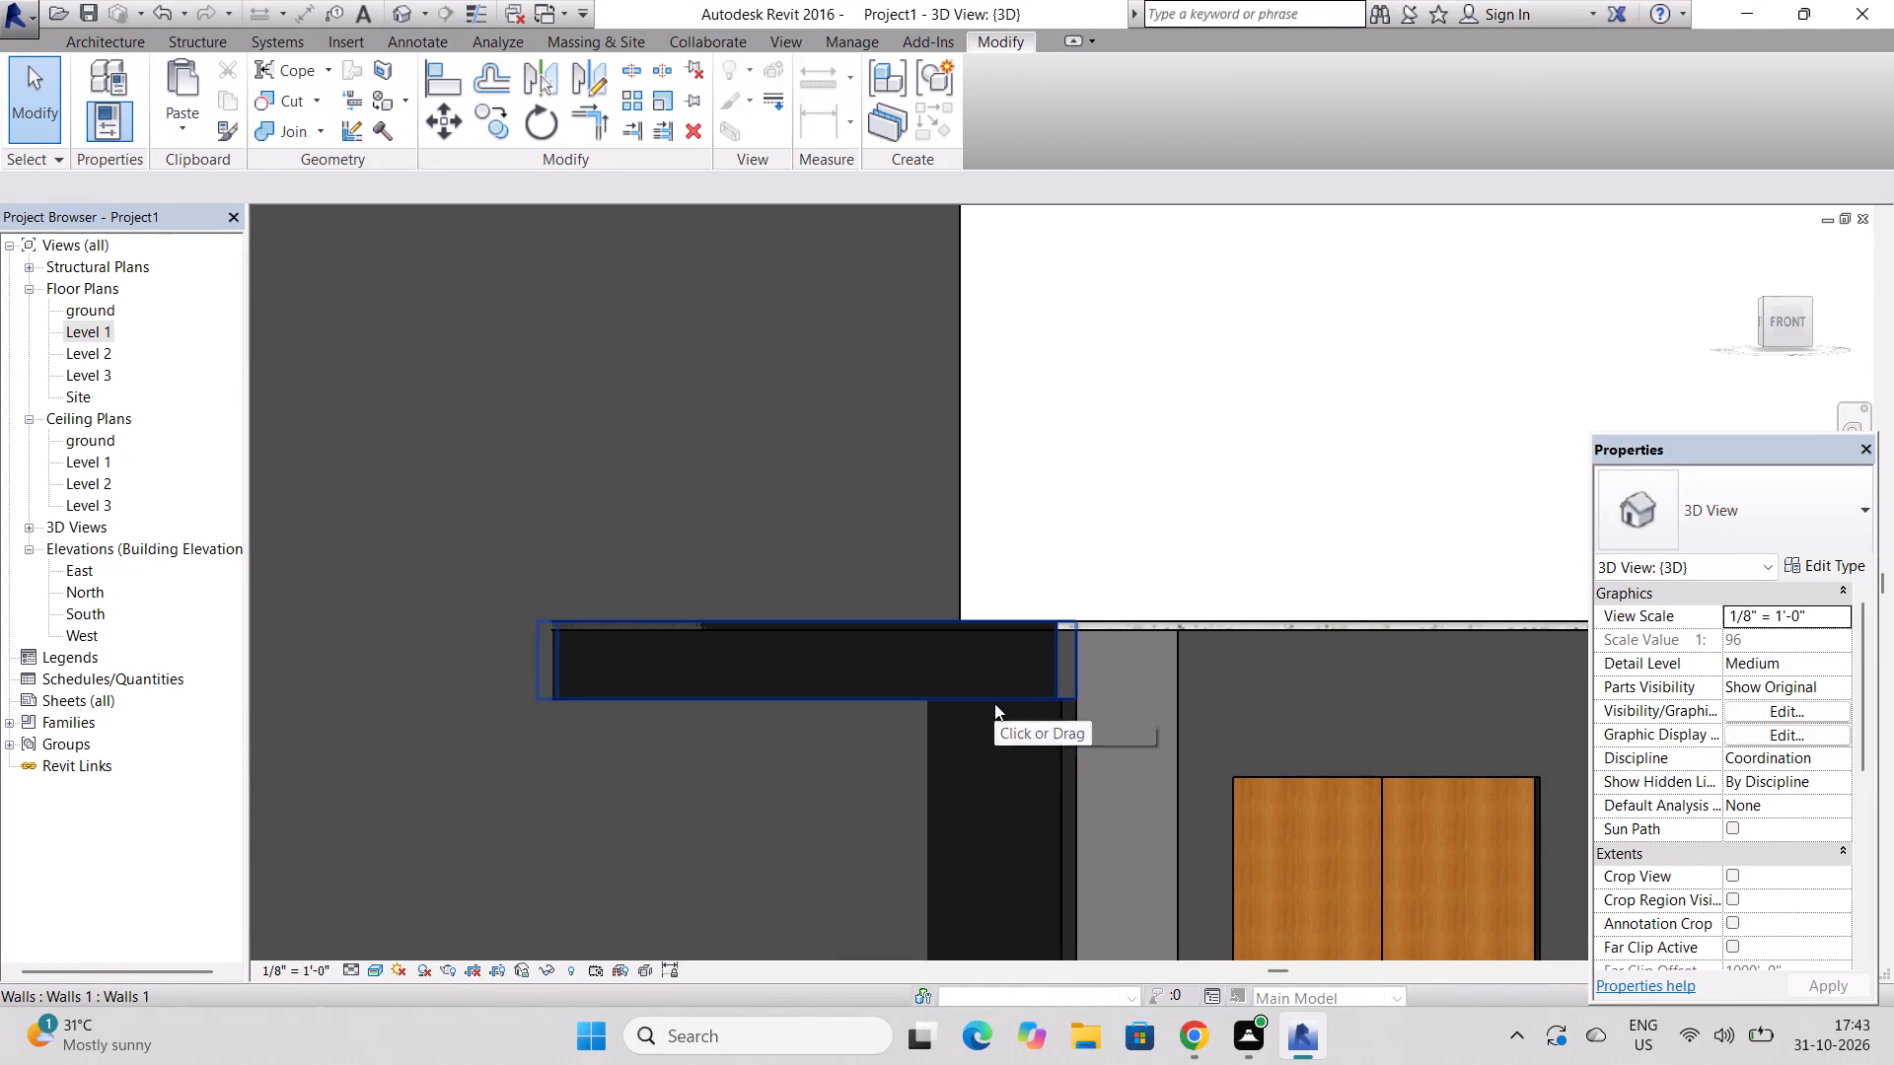
pyautogui.click(967, 687)
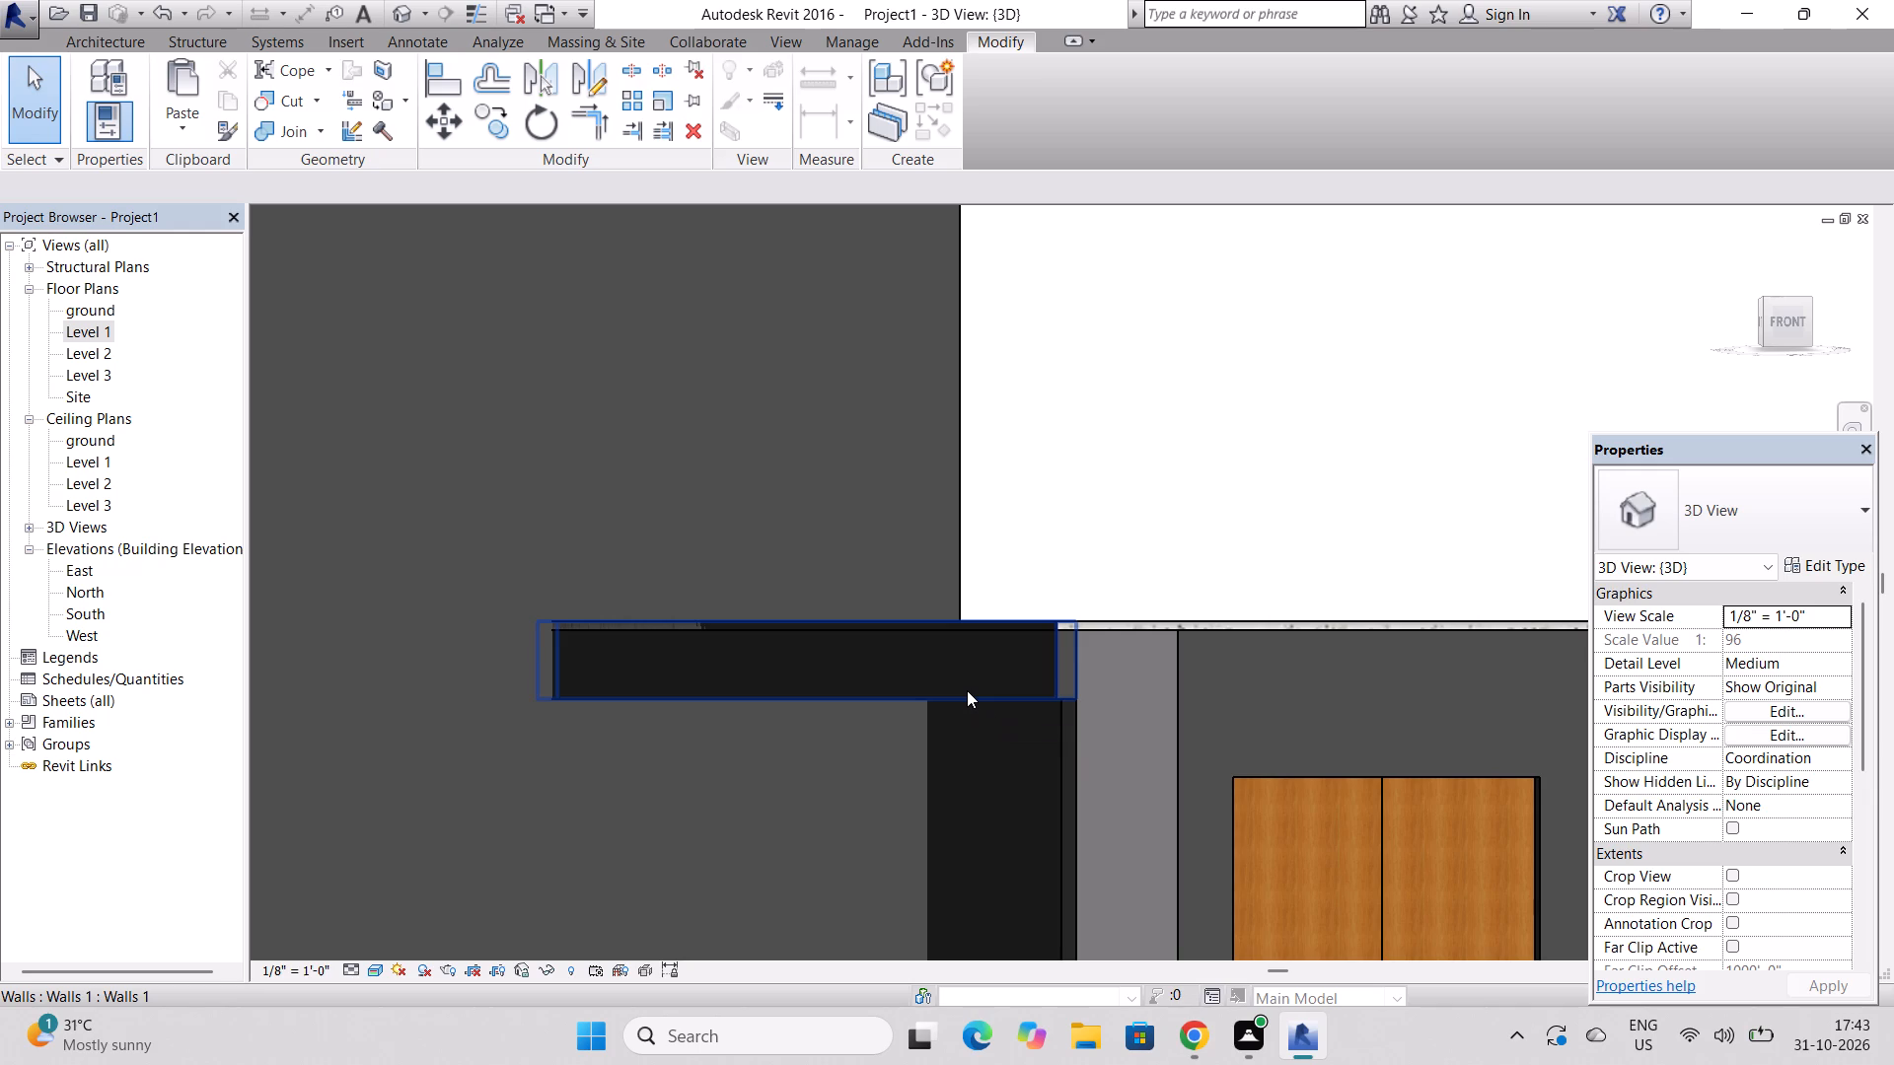
pyautogui.click(967, 690)
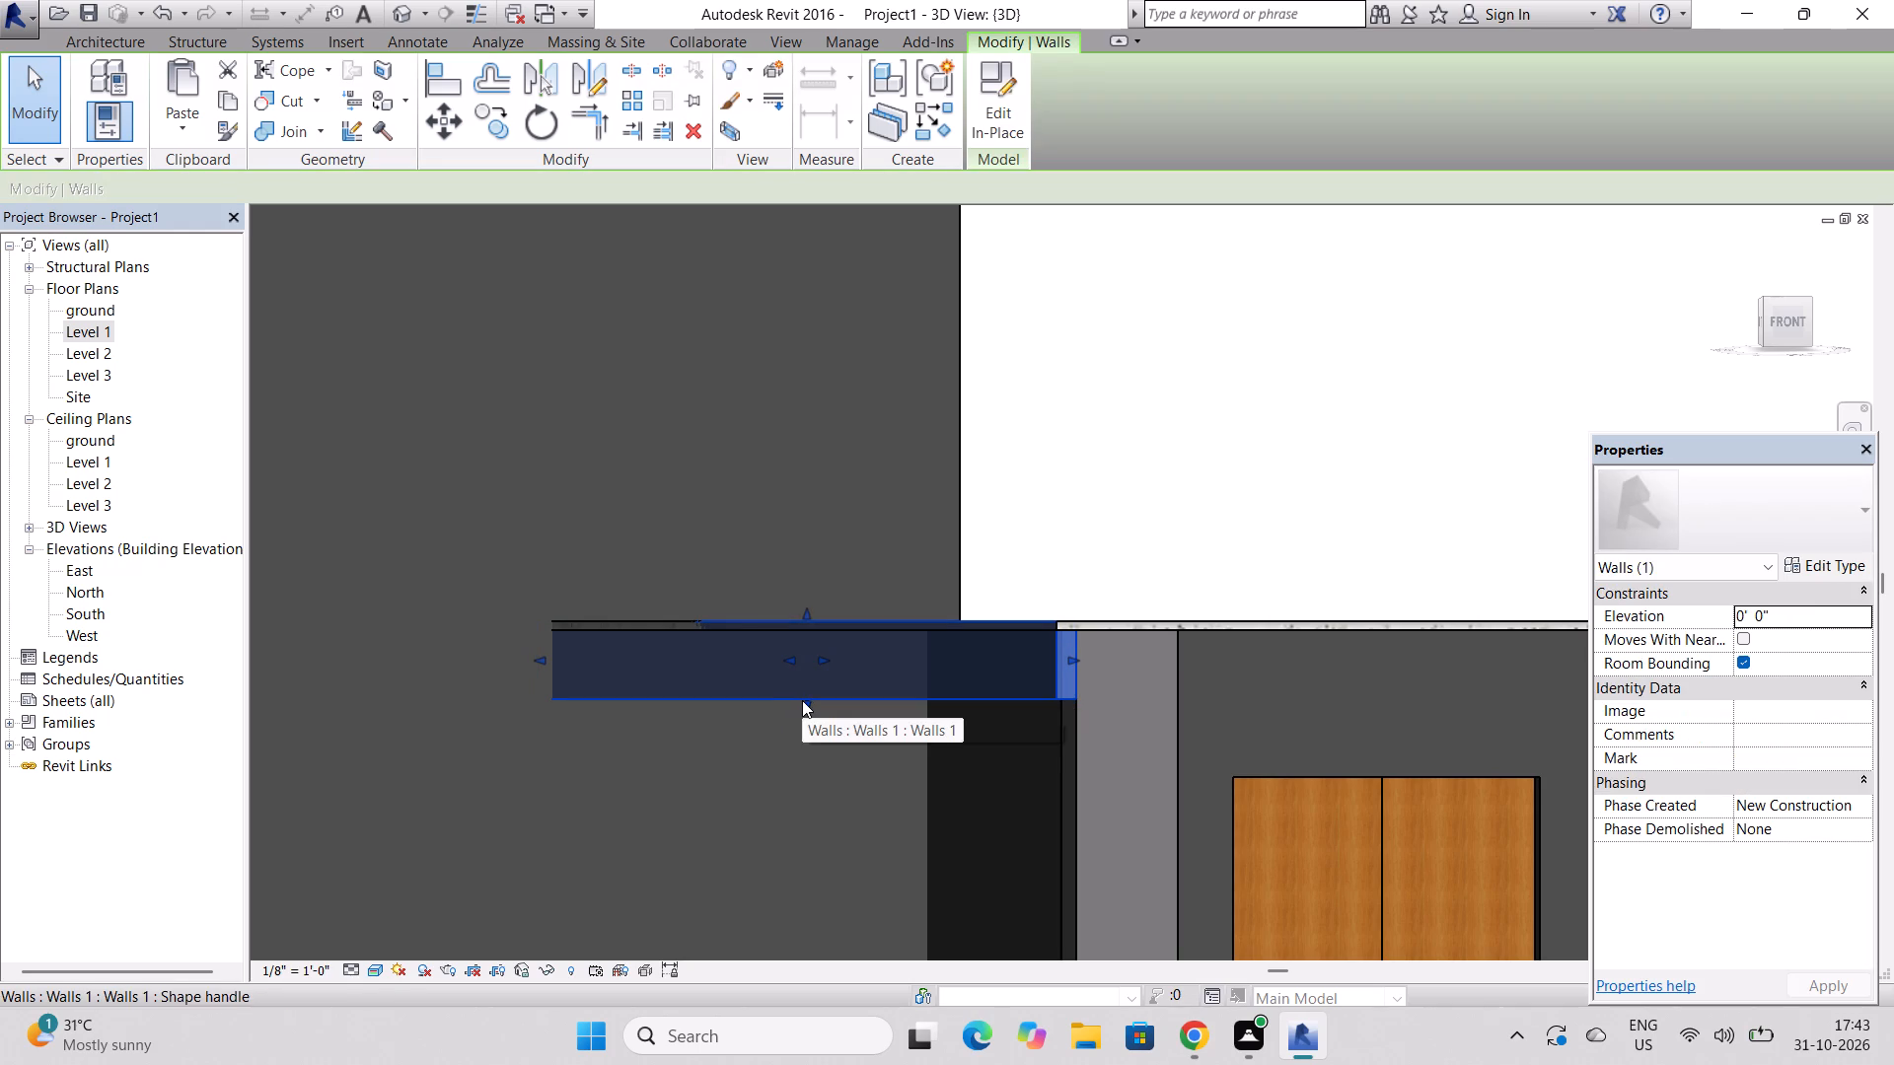
pyautogui.moveTo(802, 700); pyautogui.dragTo(802, 715)
pyautogui.press('Escape')
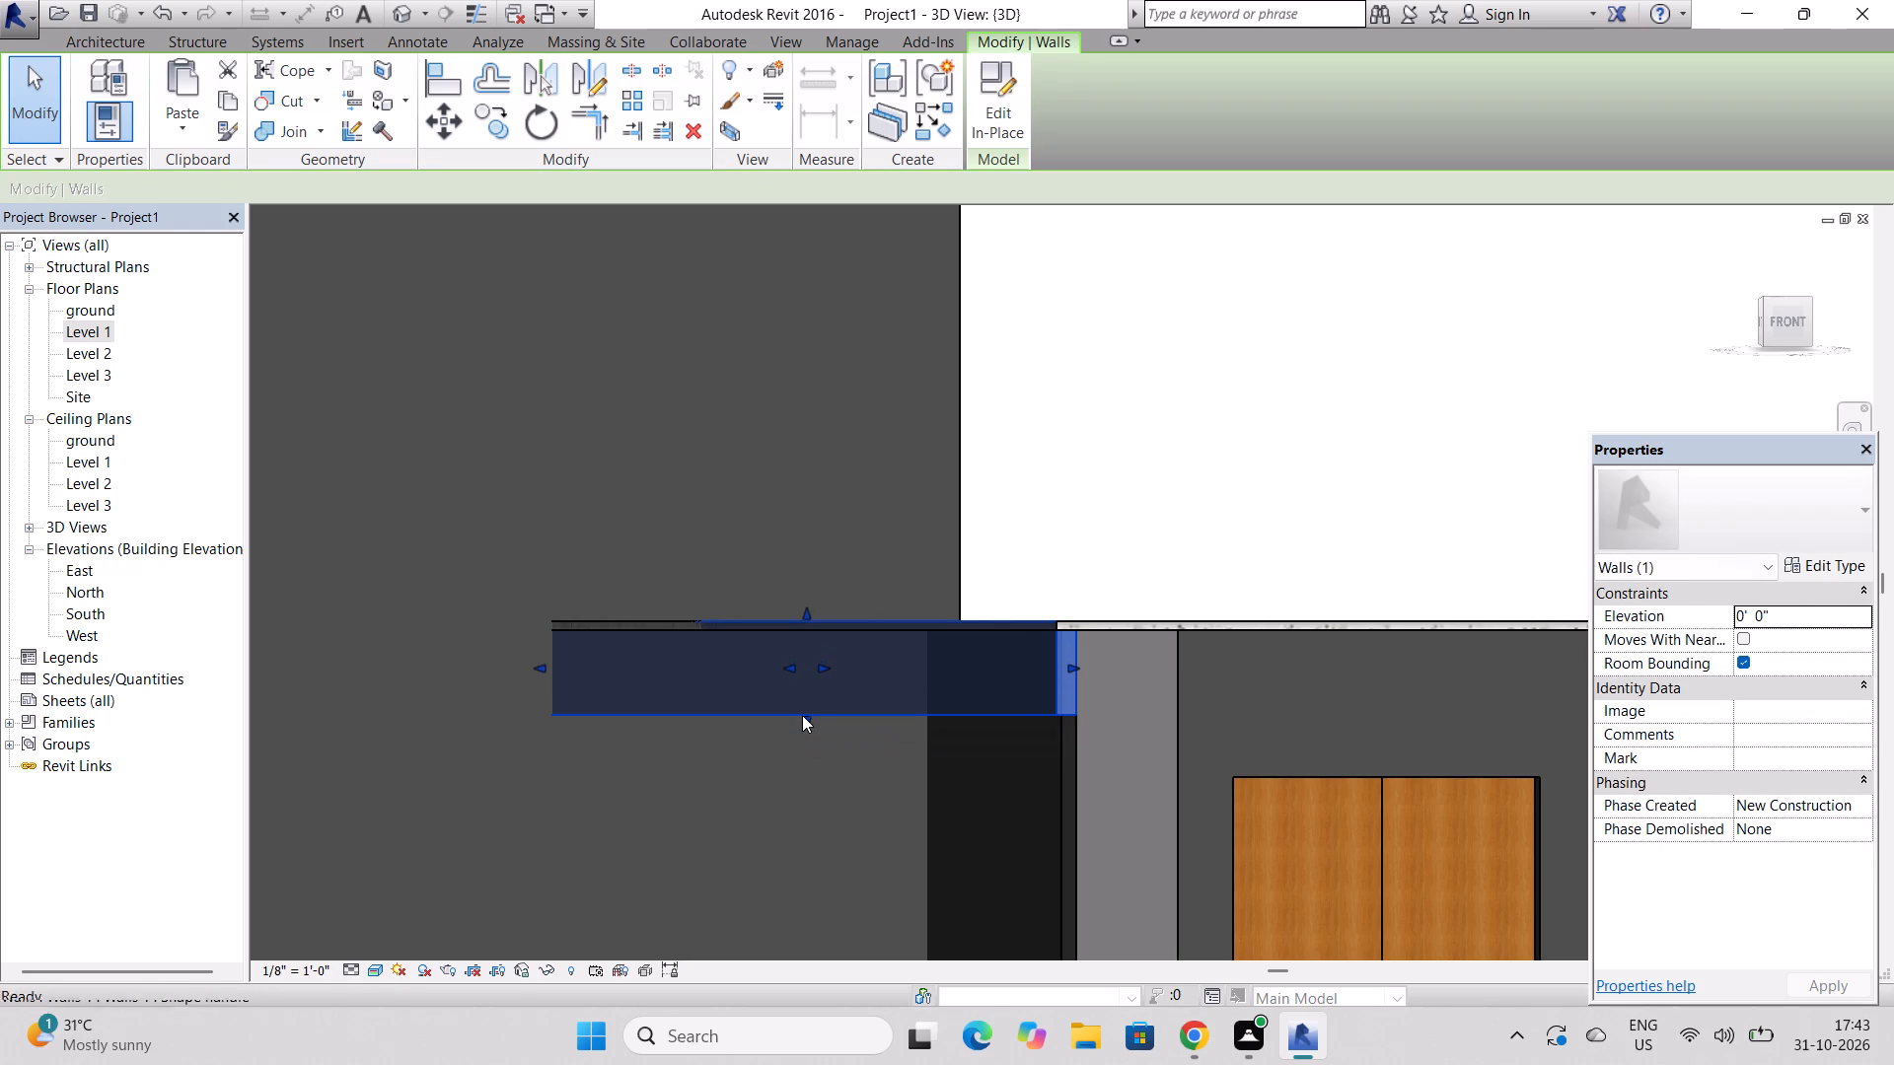
pyautogui.press('Escape')
pyautogui.press('Escape')
pyautogui.scroll(-6, 400, 656)
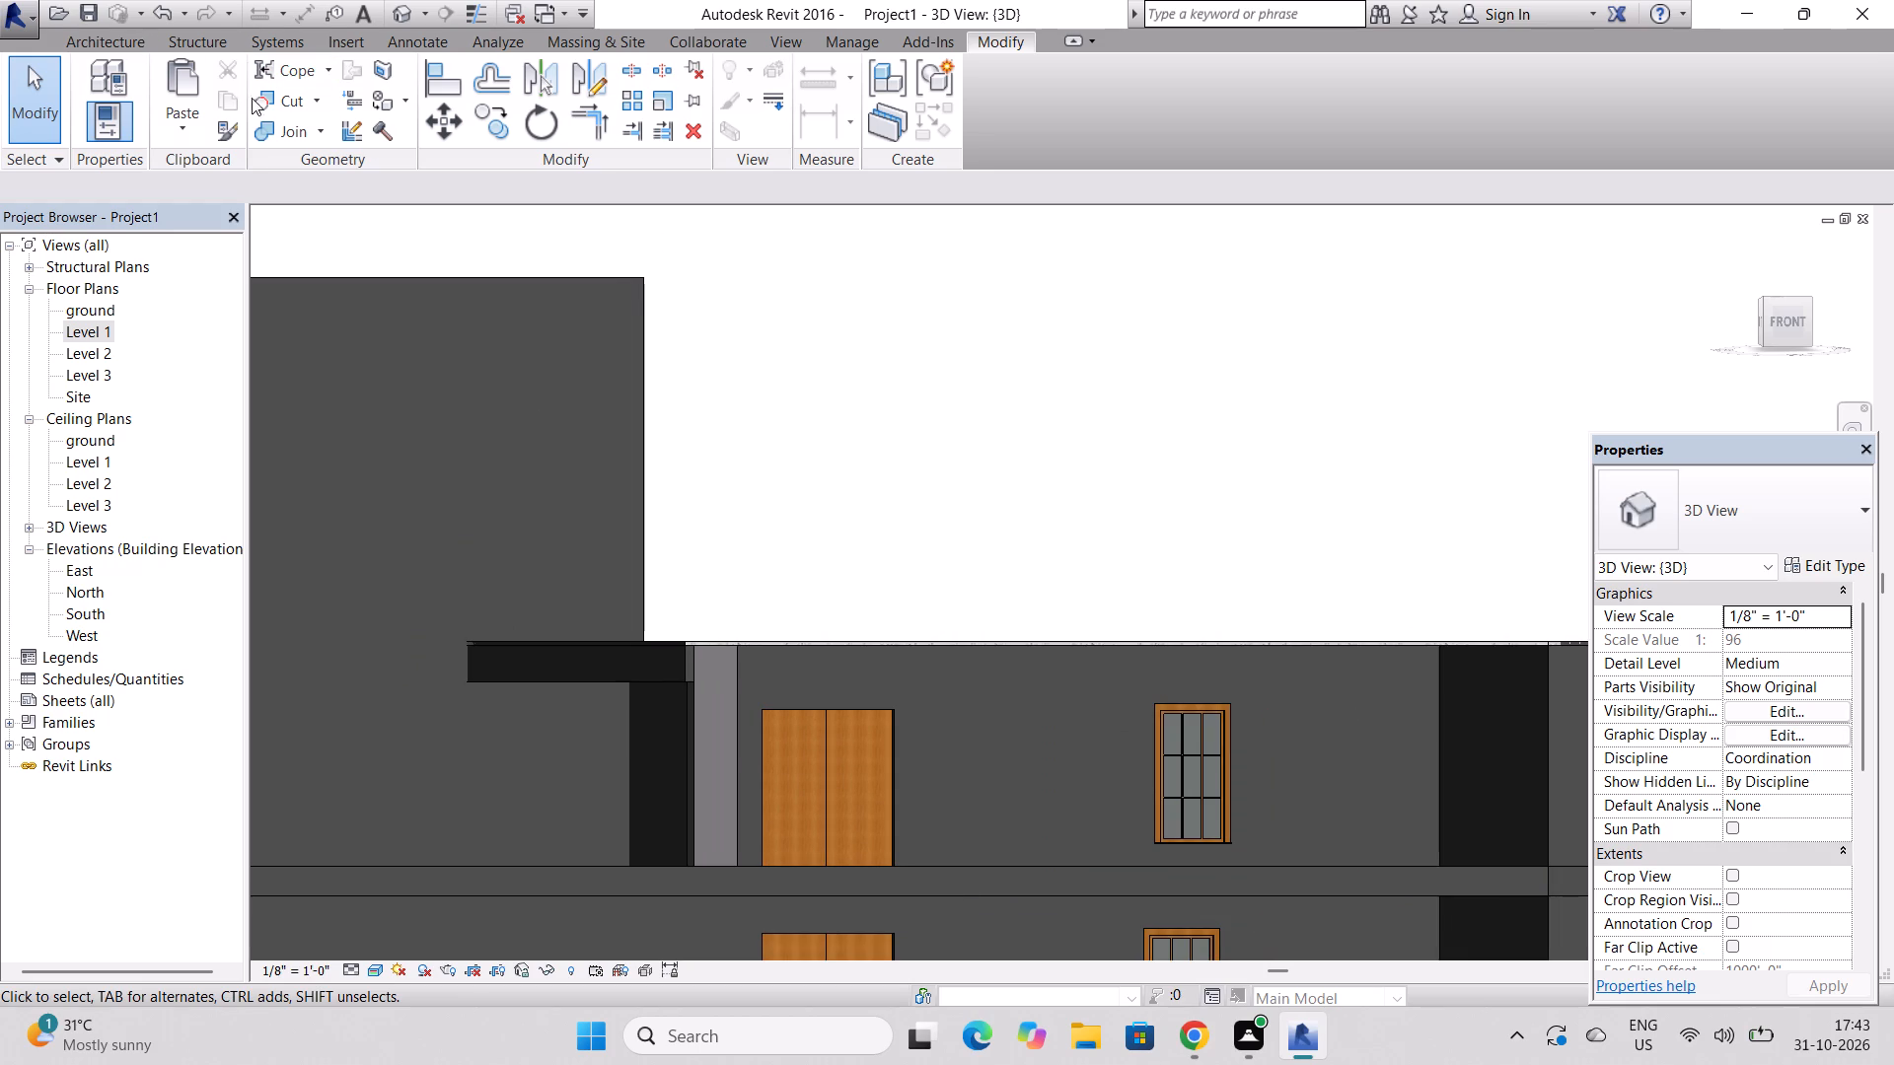
# Start a new in-place model in the Walls category with the name Walls 2.
pyautogui.click(106, 33)
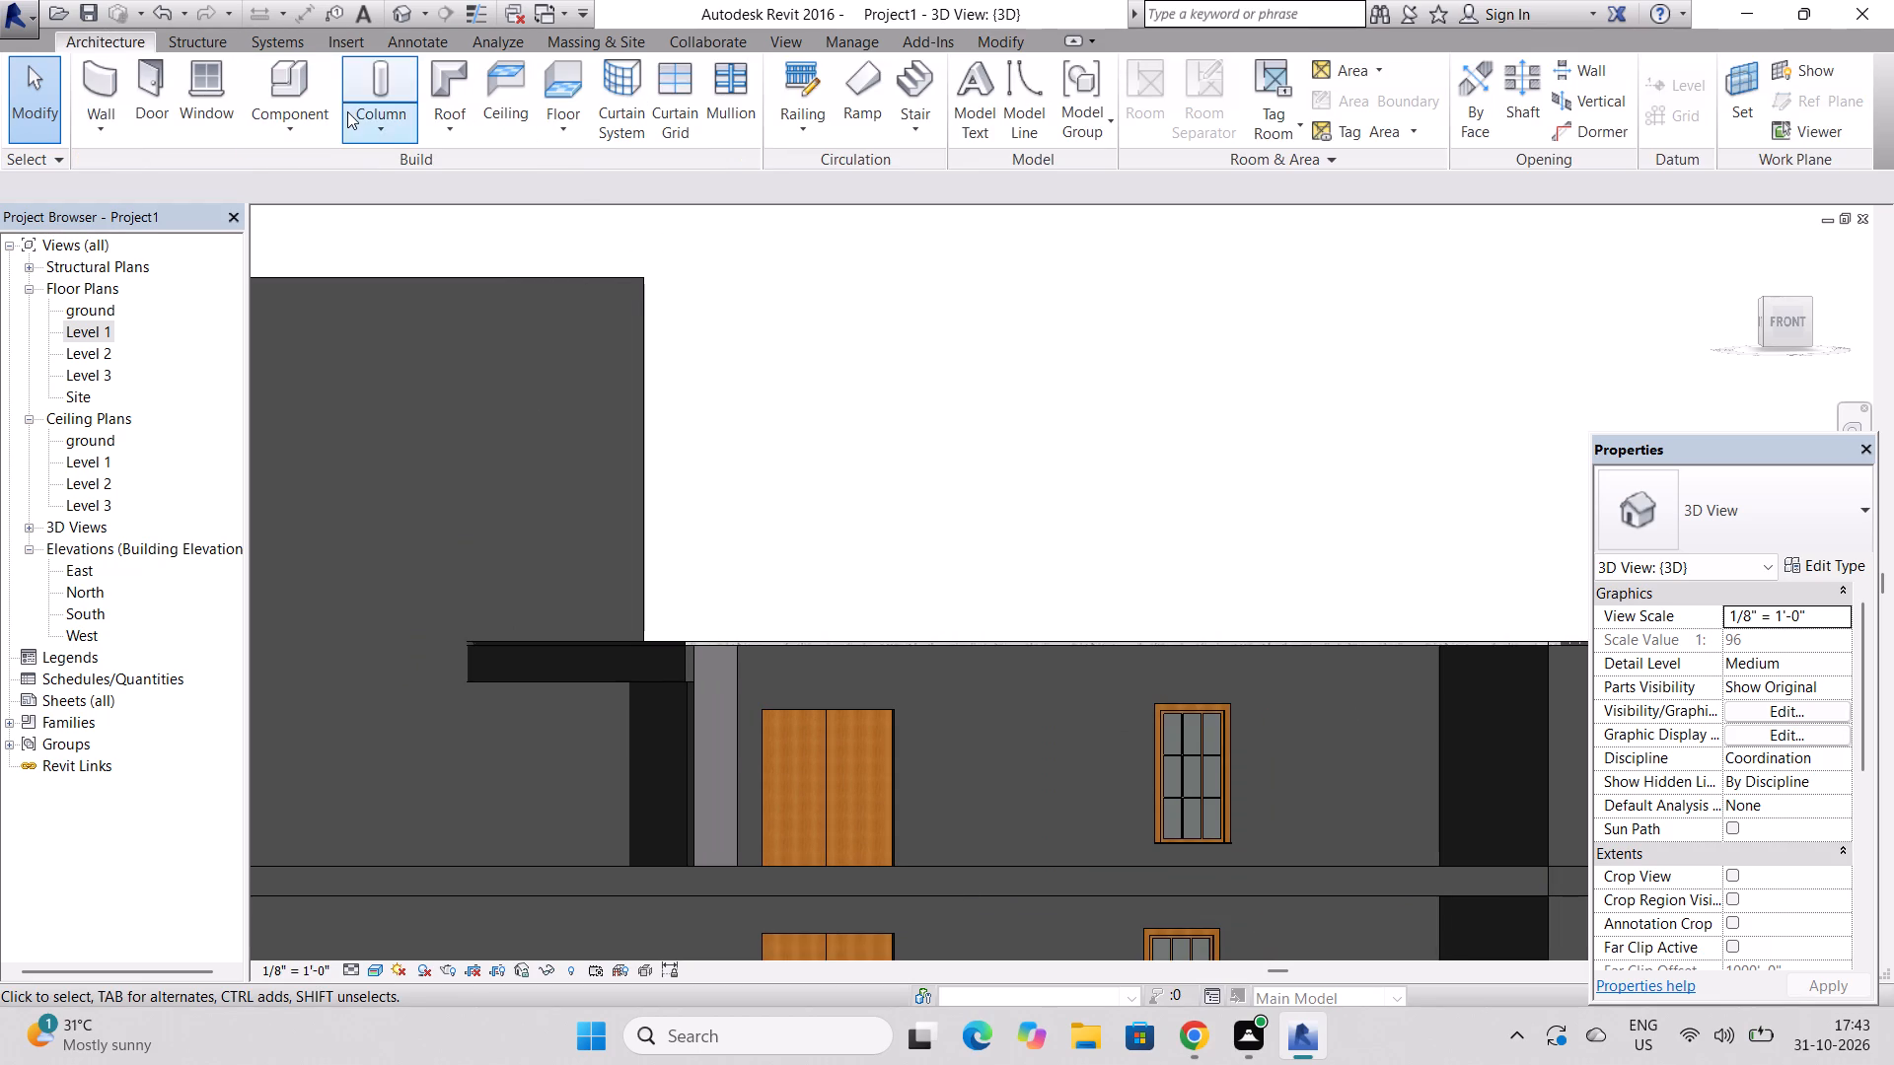
pyautogui.click(306, 113)
pyautogui.click(319, 222)
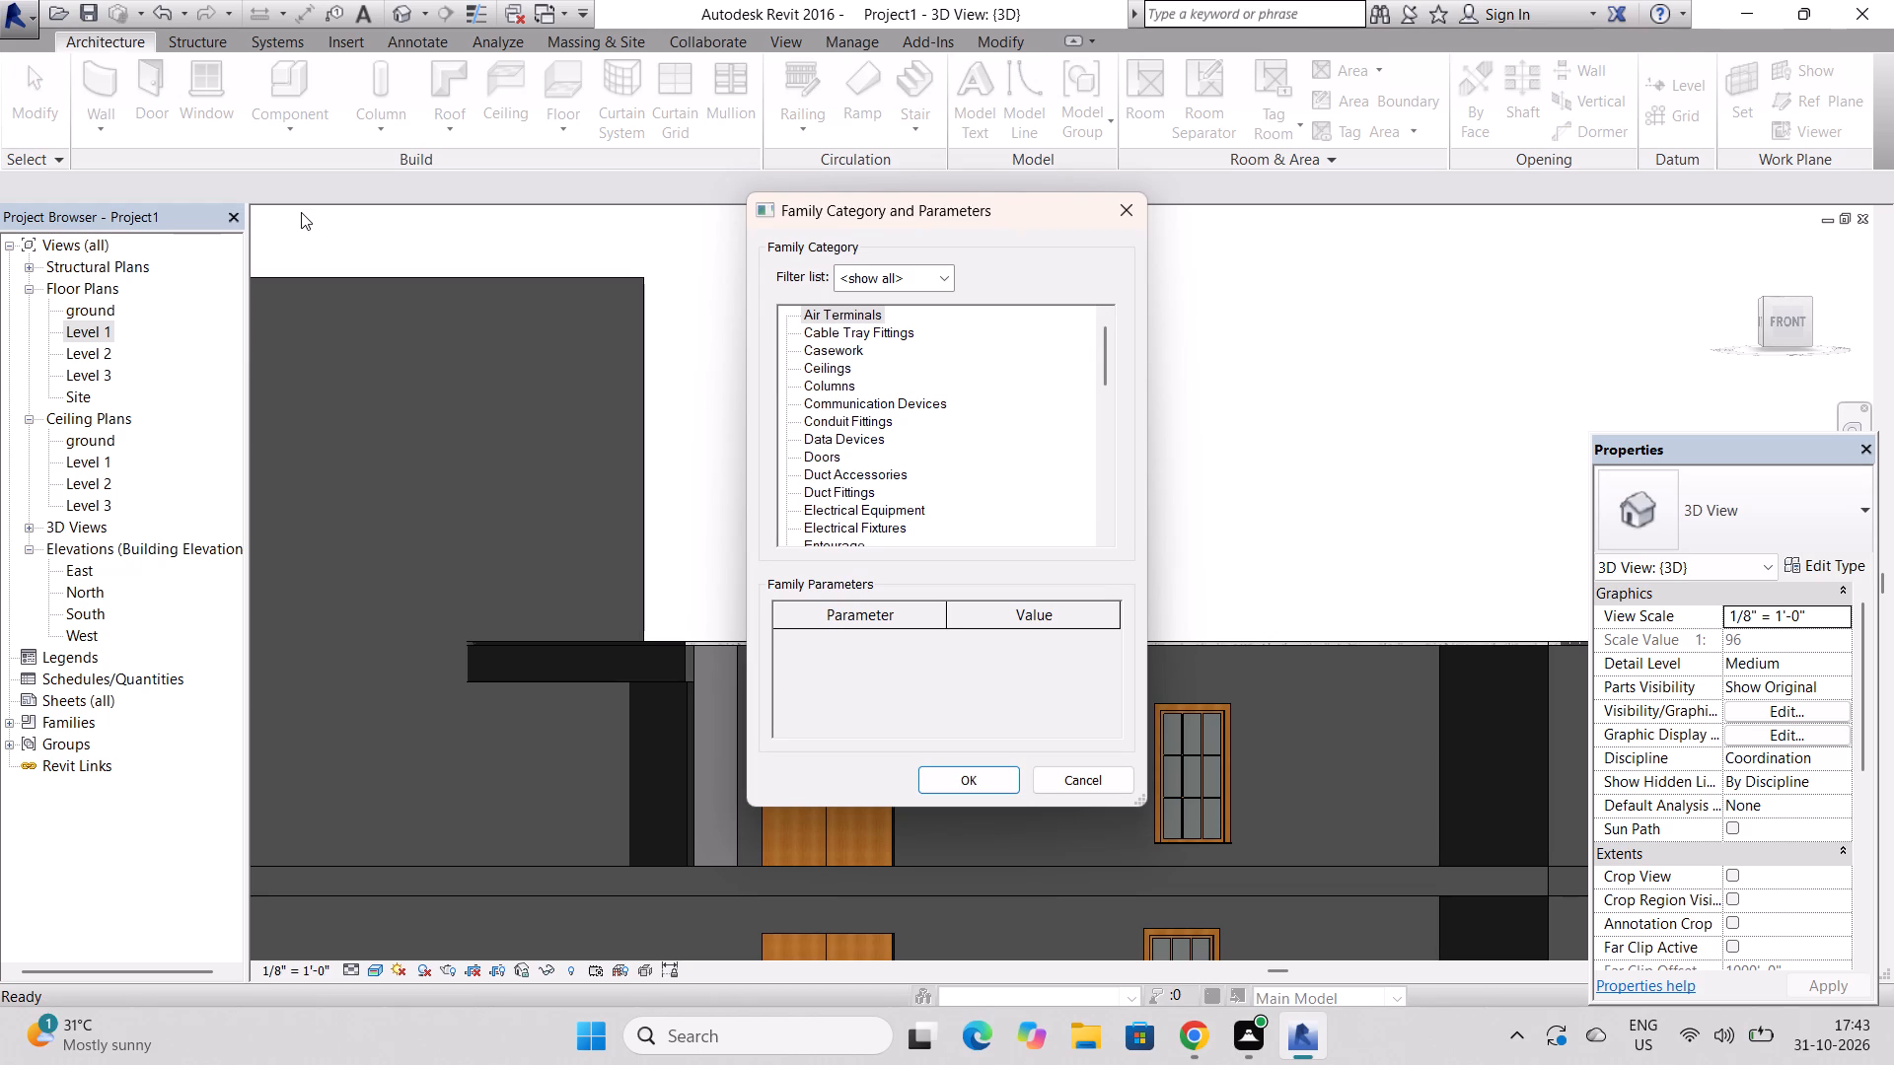
pyautogui.scroll(-20, 810, 364)
pyautogui.scroll(-10, 810, 364)
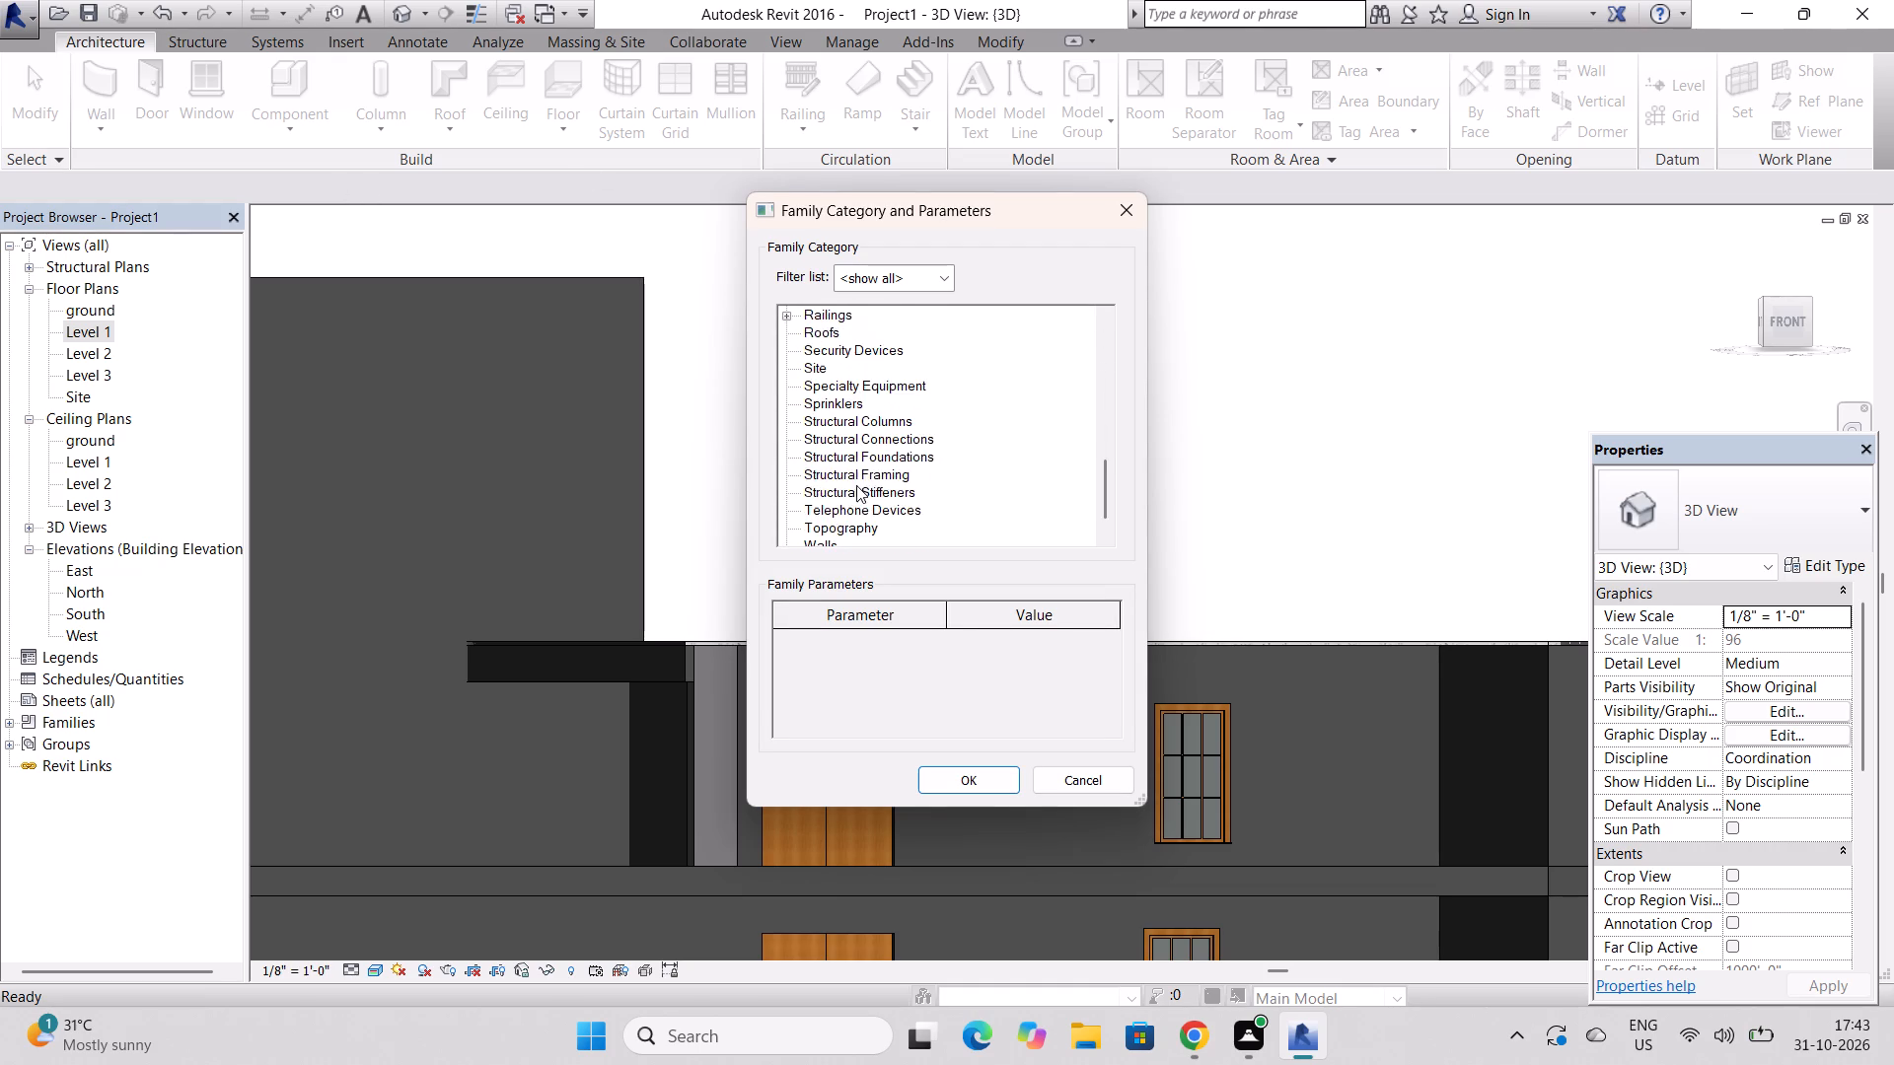
pyautogui.scroll(-5, 856, 485)
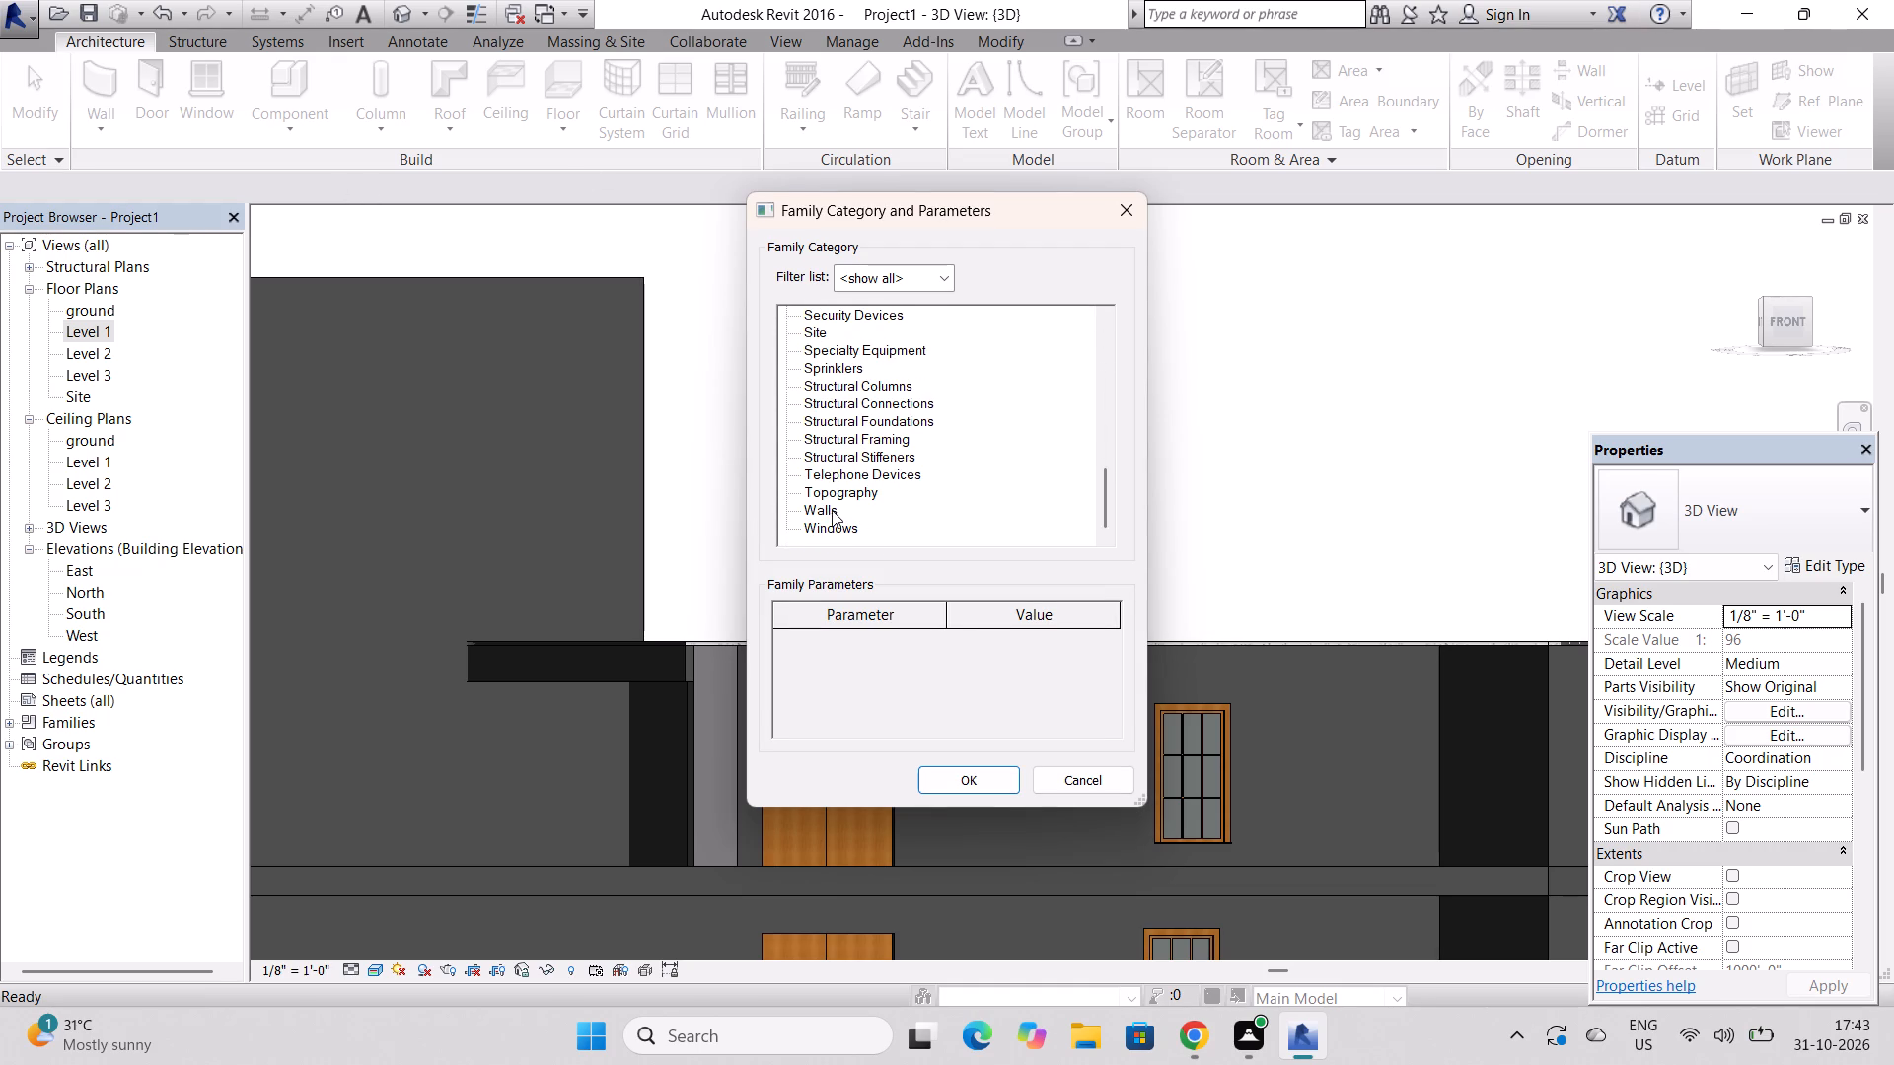
pyautogui.click(832, 510)
pyautogui.click(944, 771)
pyautogui.scroll(1, 944, 771)
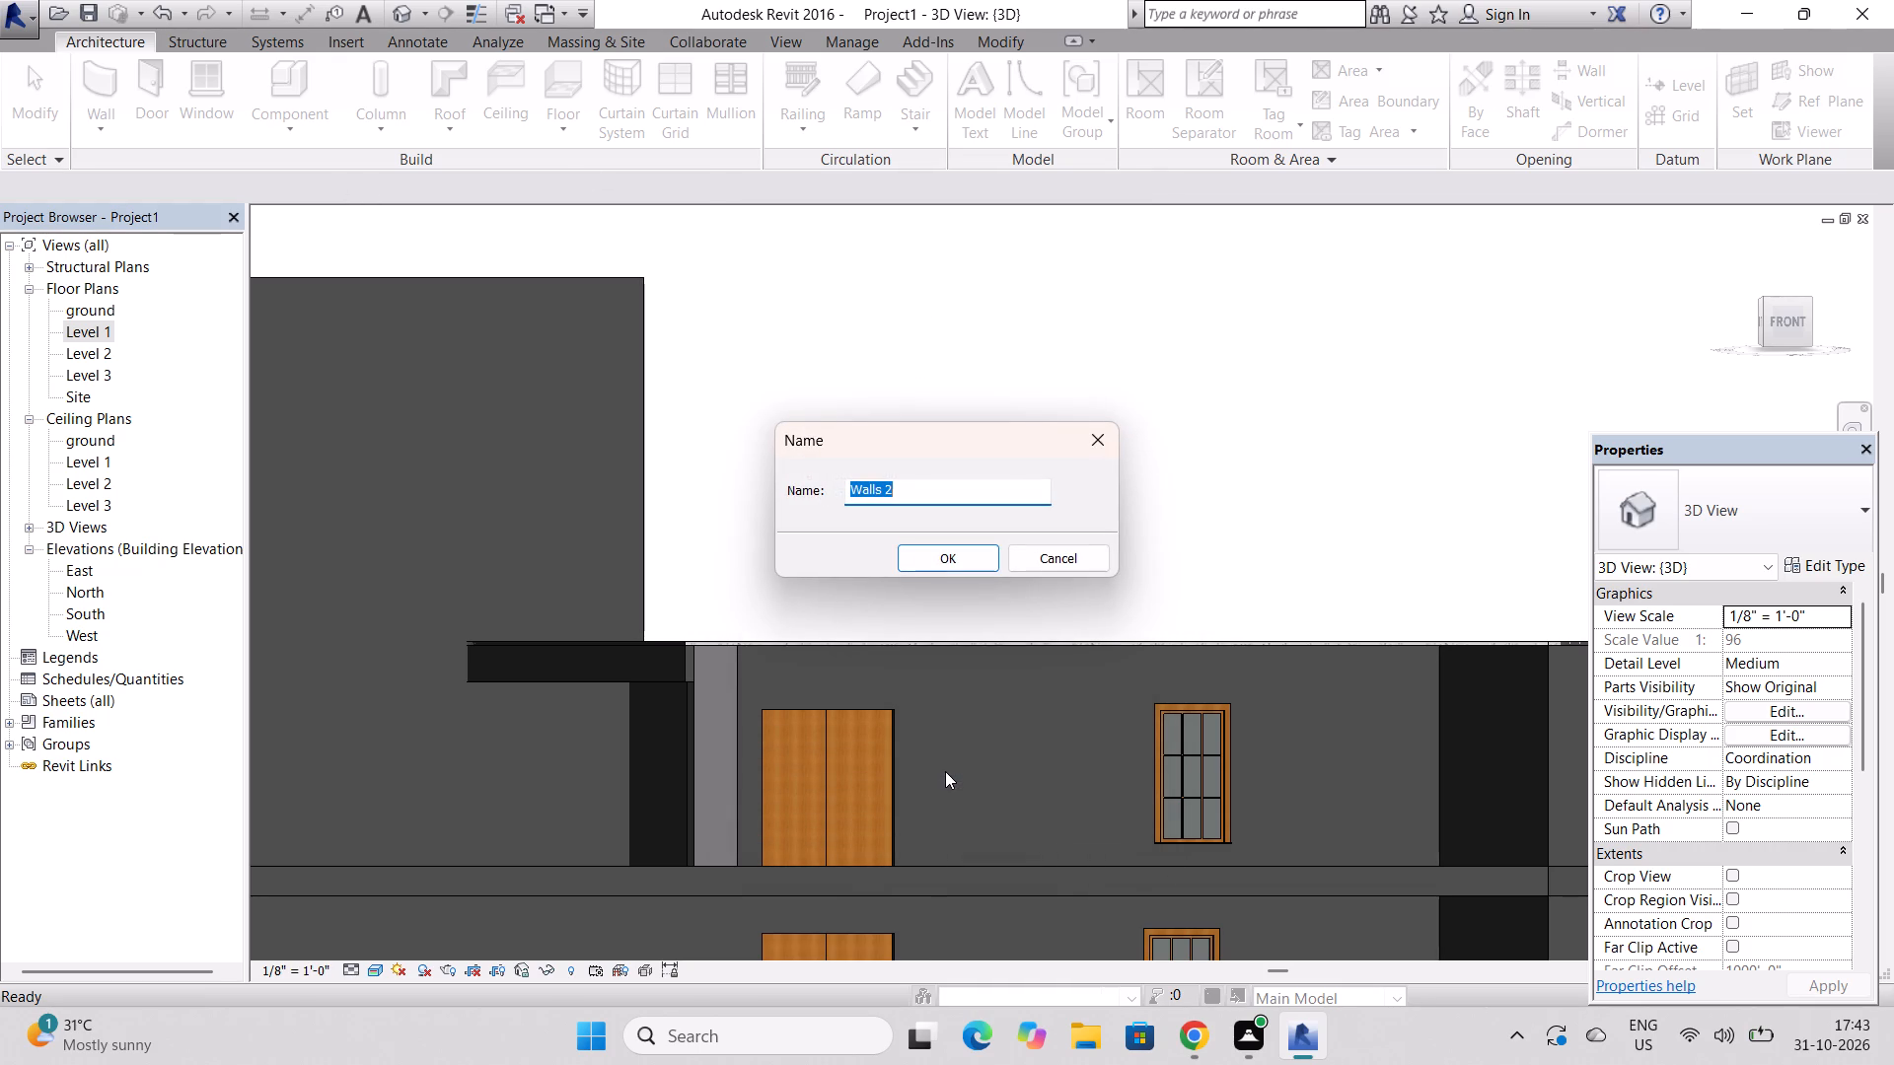
pyautogui.click(924, 548)
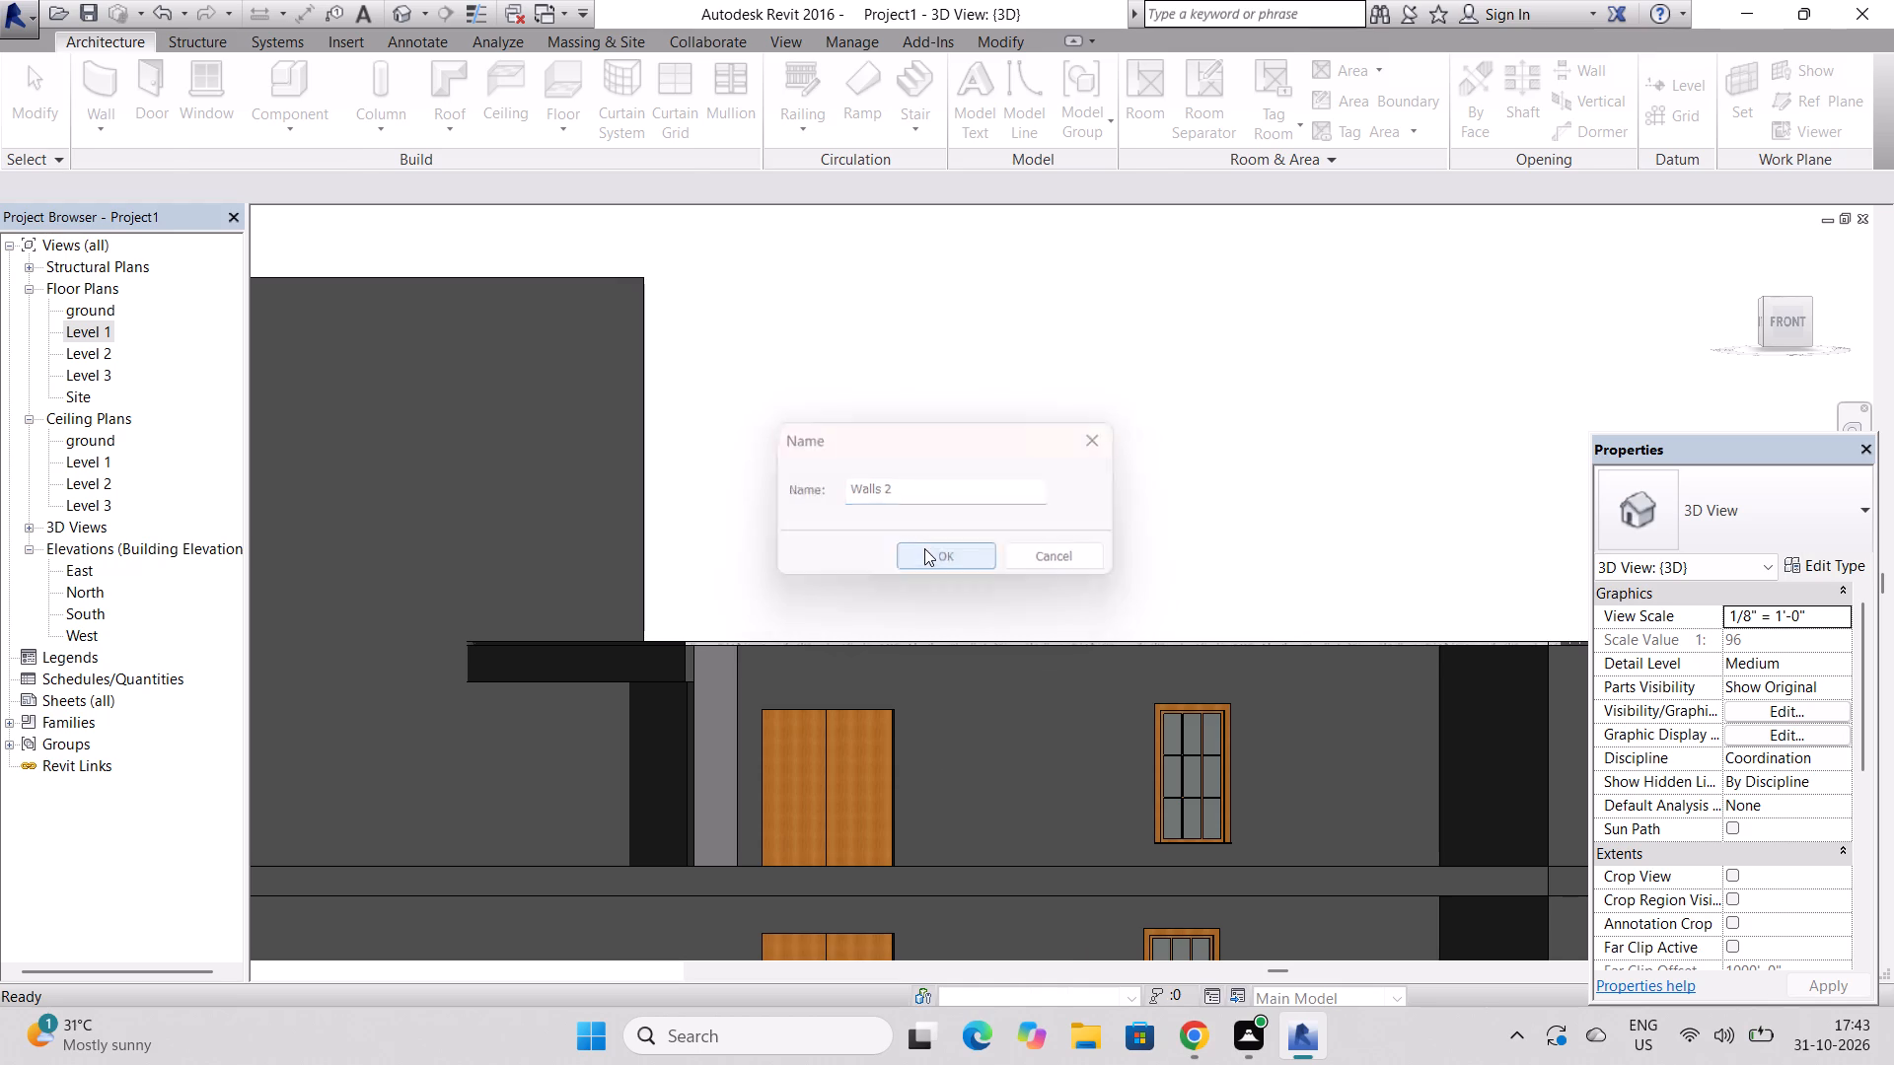
# Set the work plane by picking the front-facing end face of the existing wall band beside the column.
pyautogui.click(1467, 84)
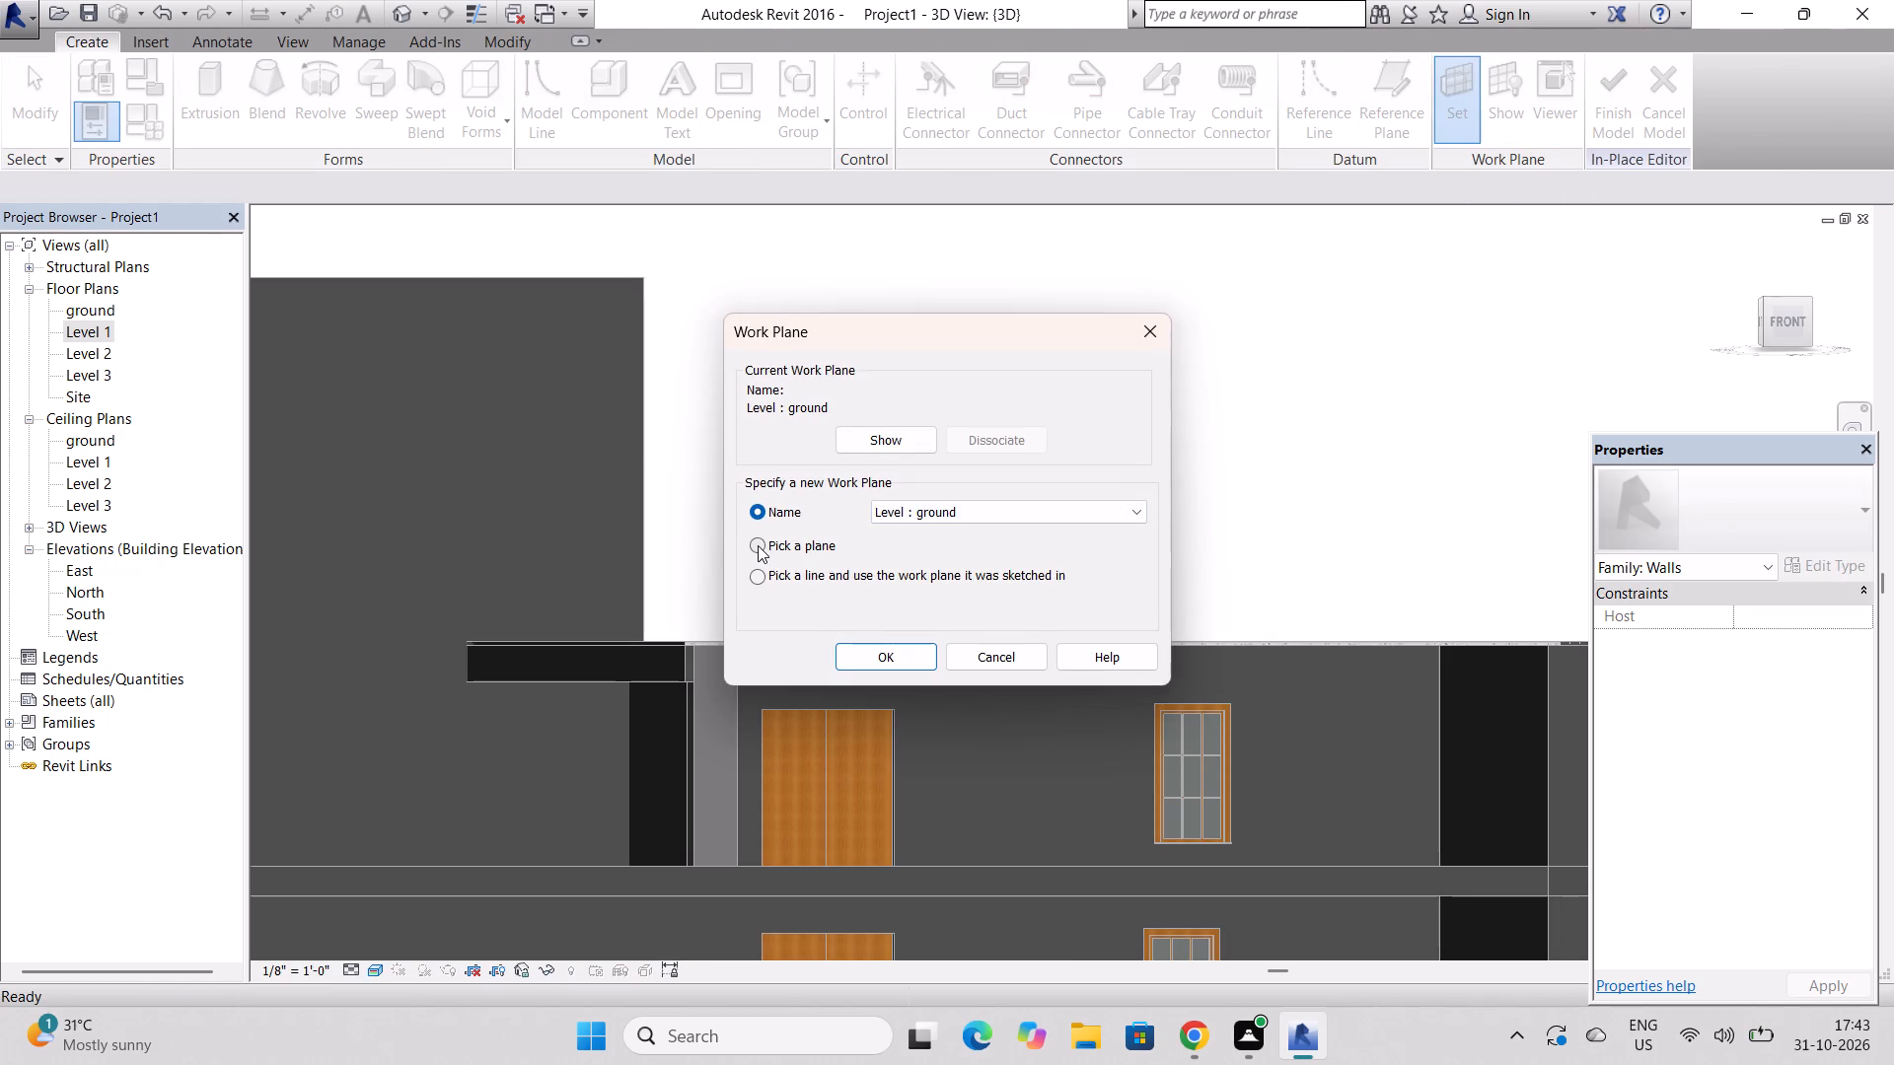
pyautogui.click(758, 545)
pyautogui.click(858, 651)
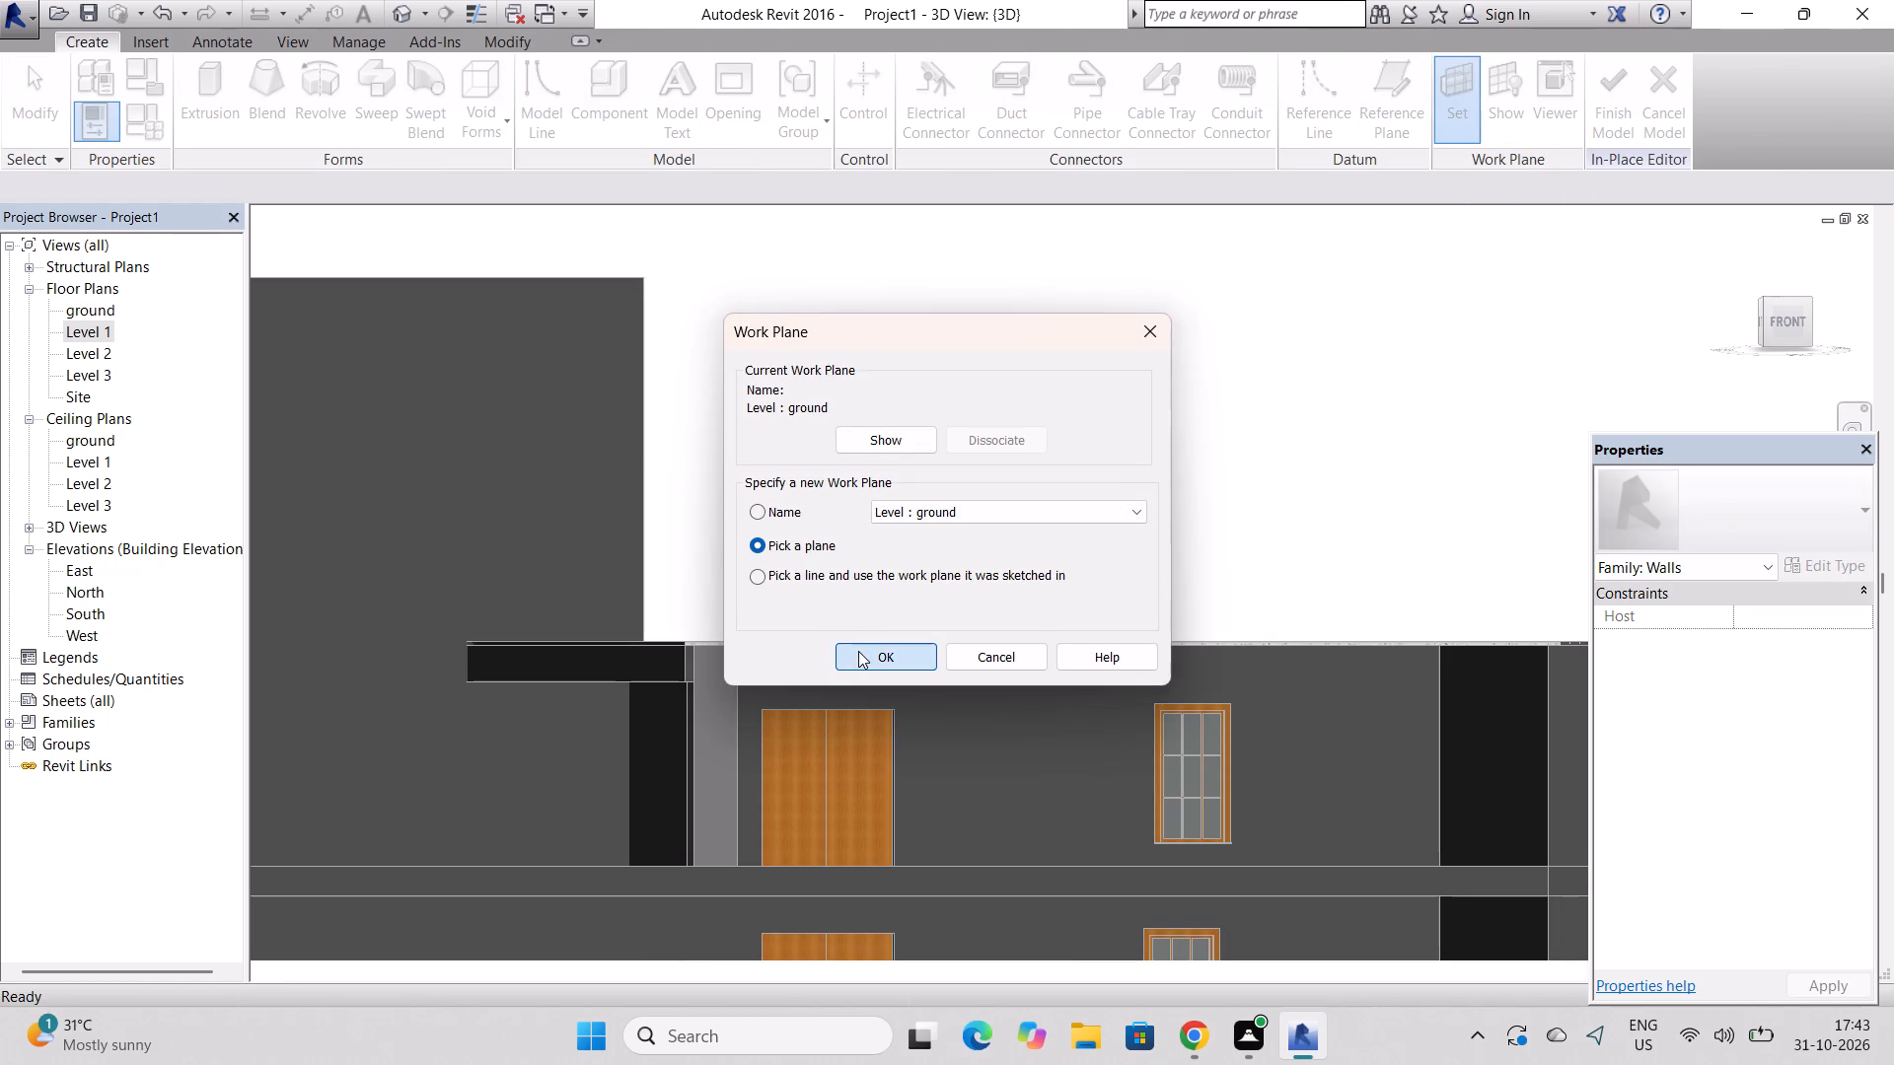
pyautogui.scroll(3, 687, 655)
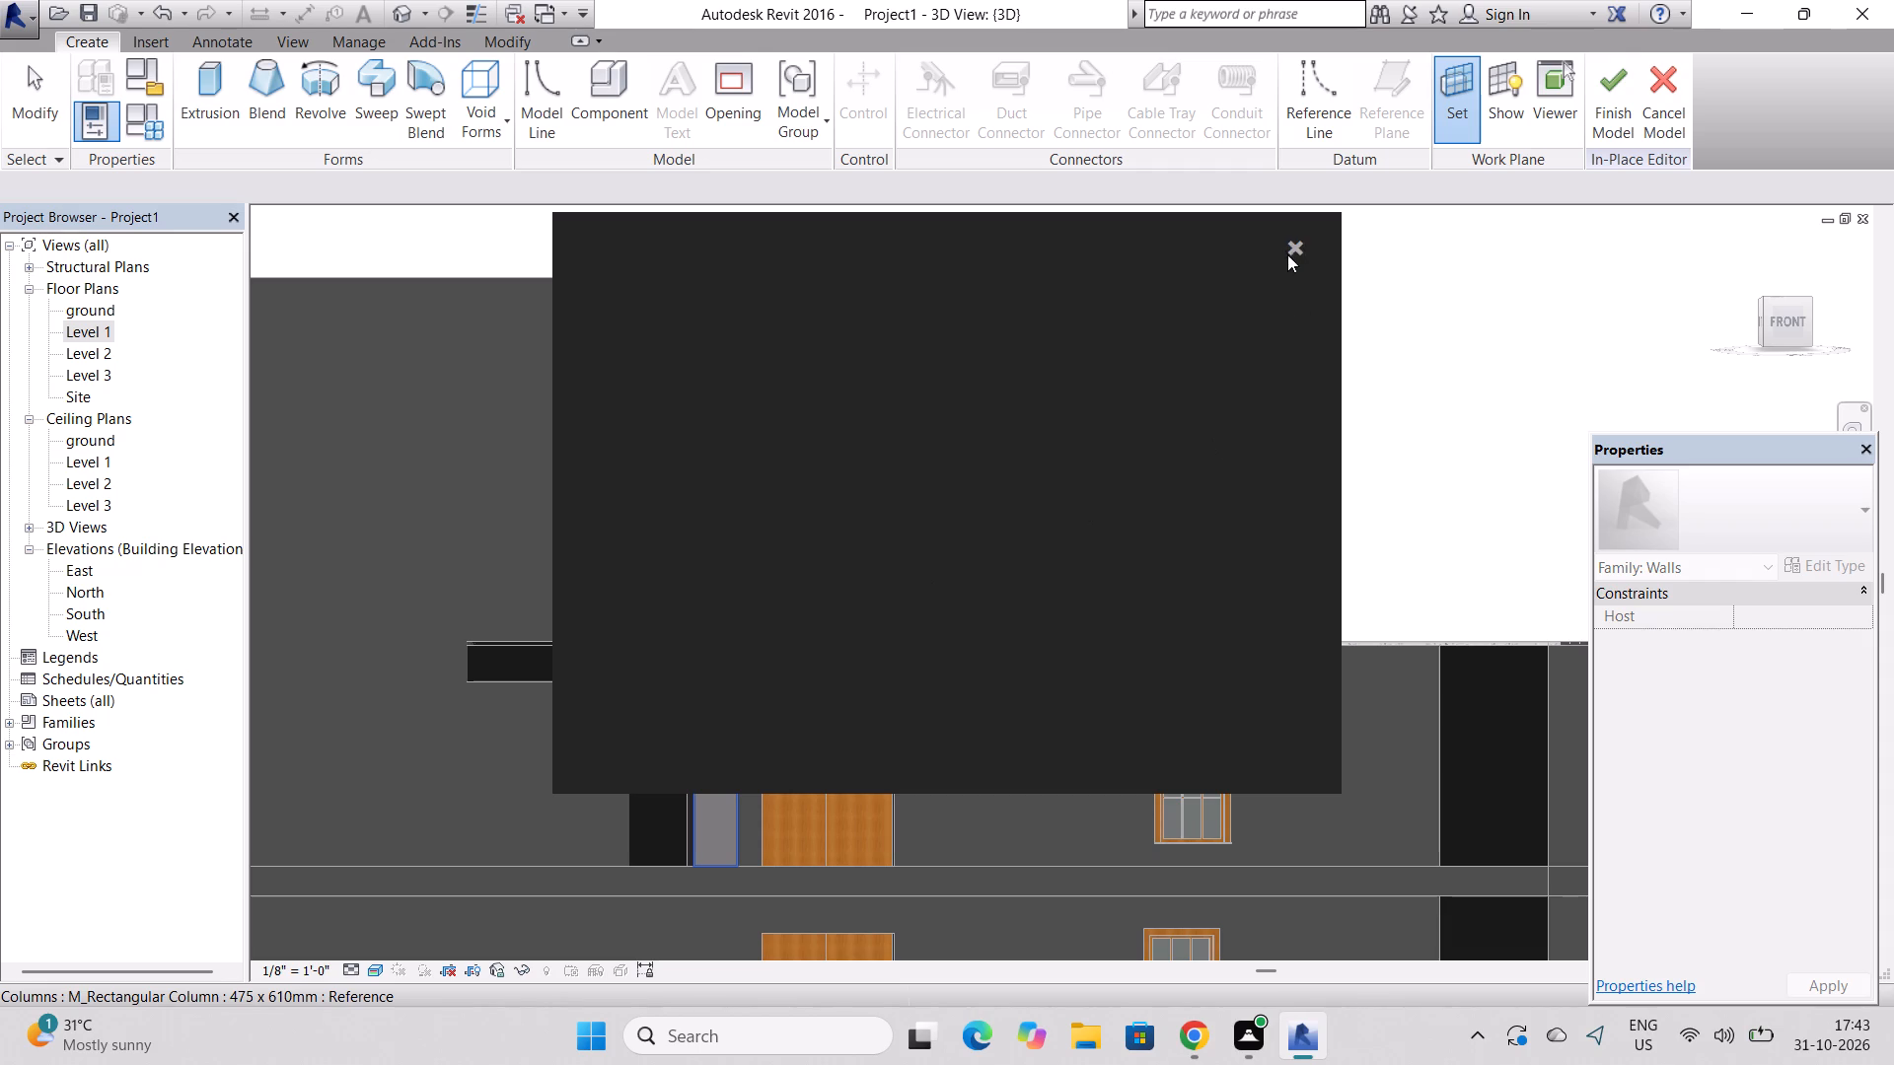
pyautogui.click(1285, 248)
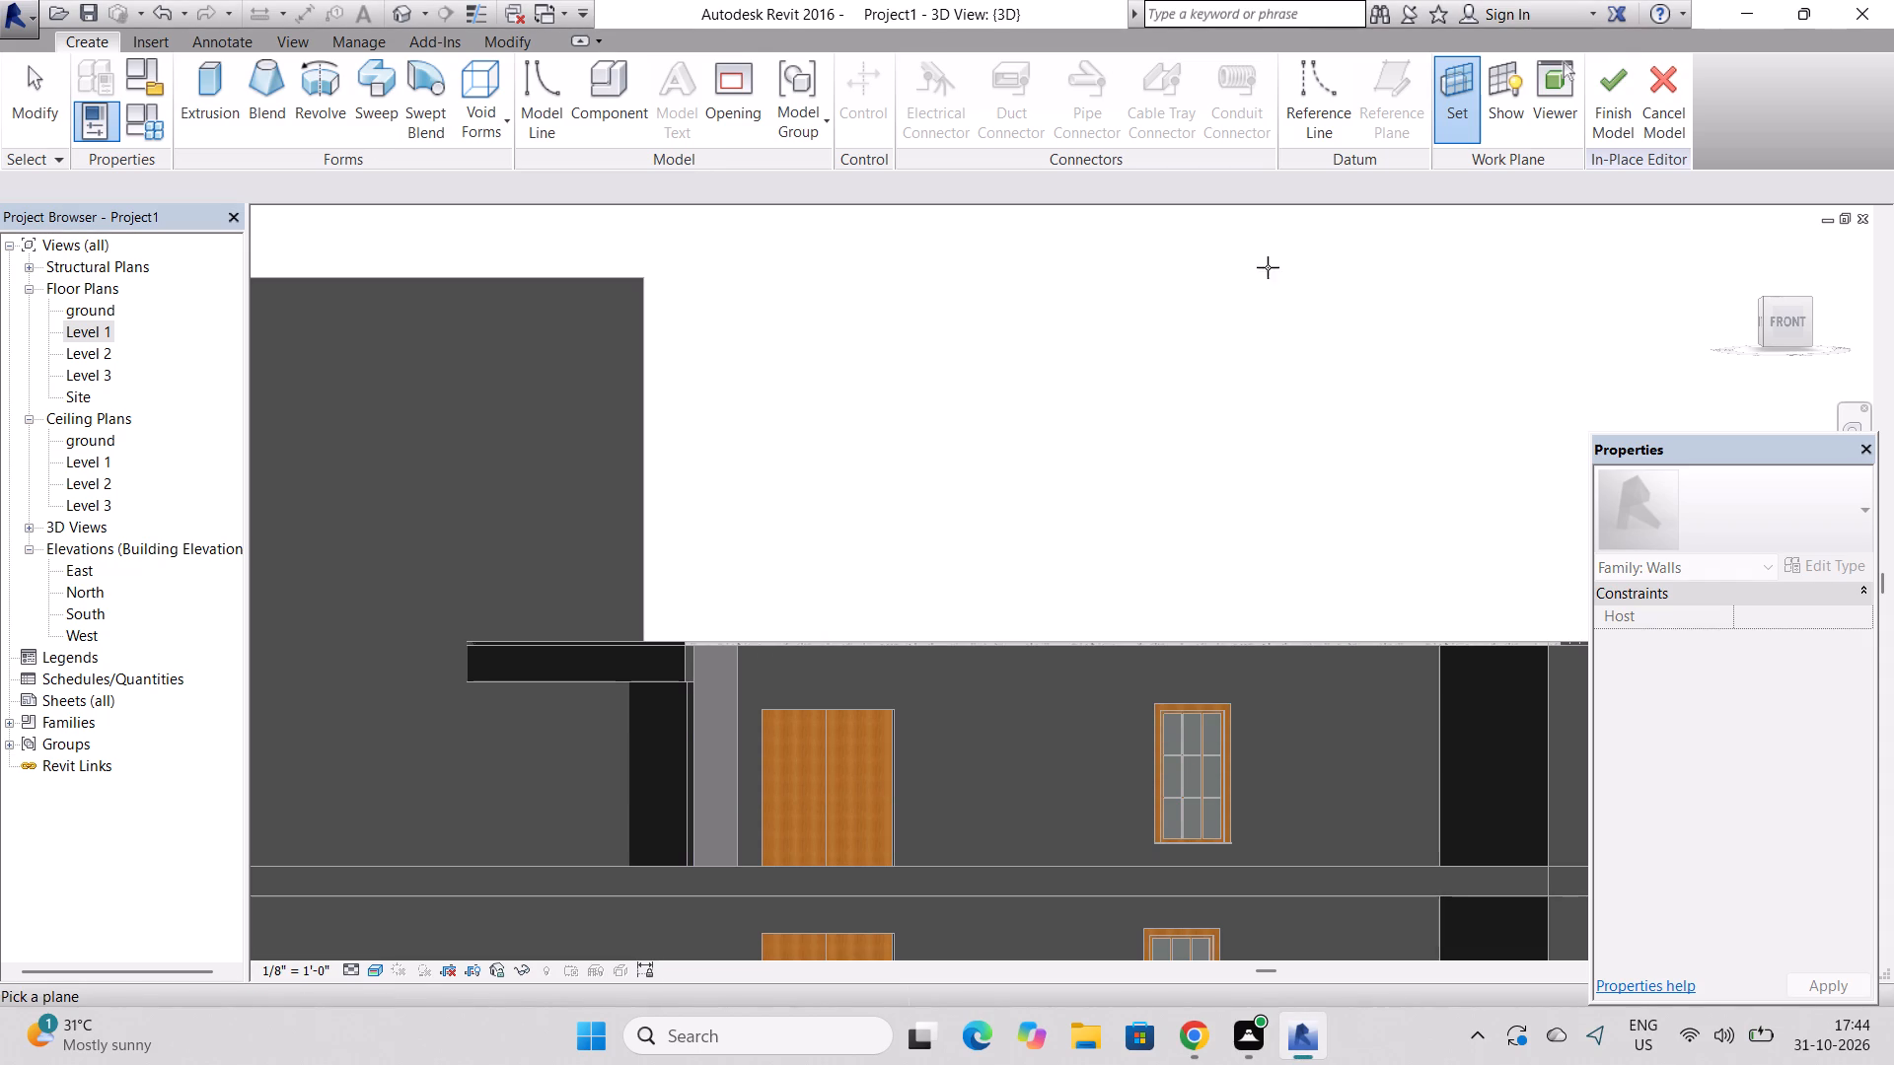
pyautogui.scroll(15, 720, 655)
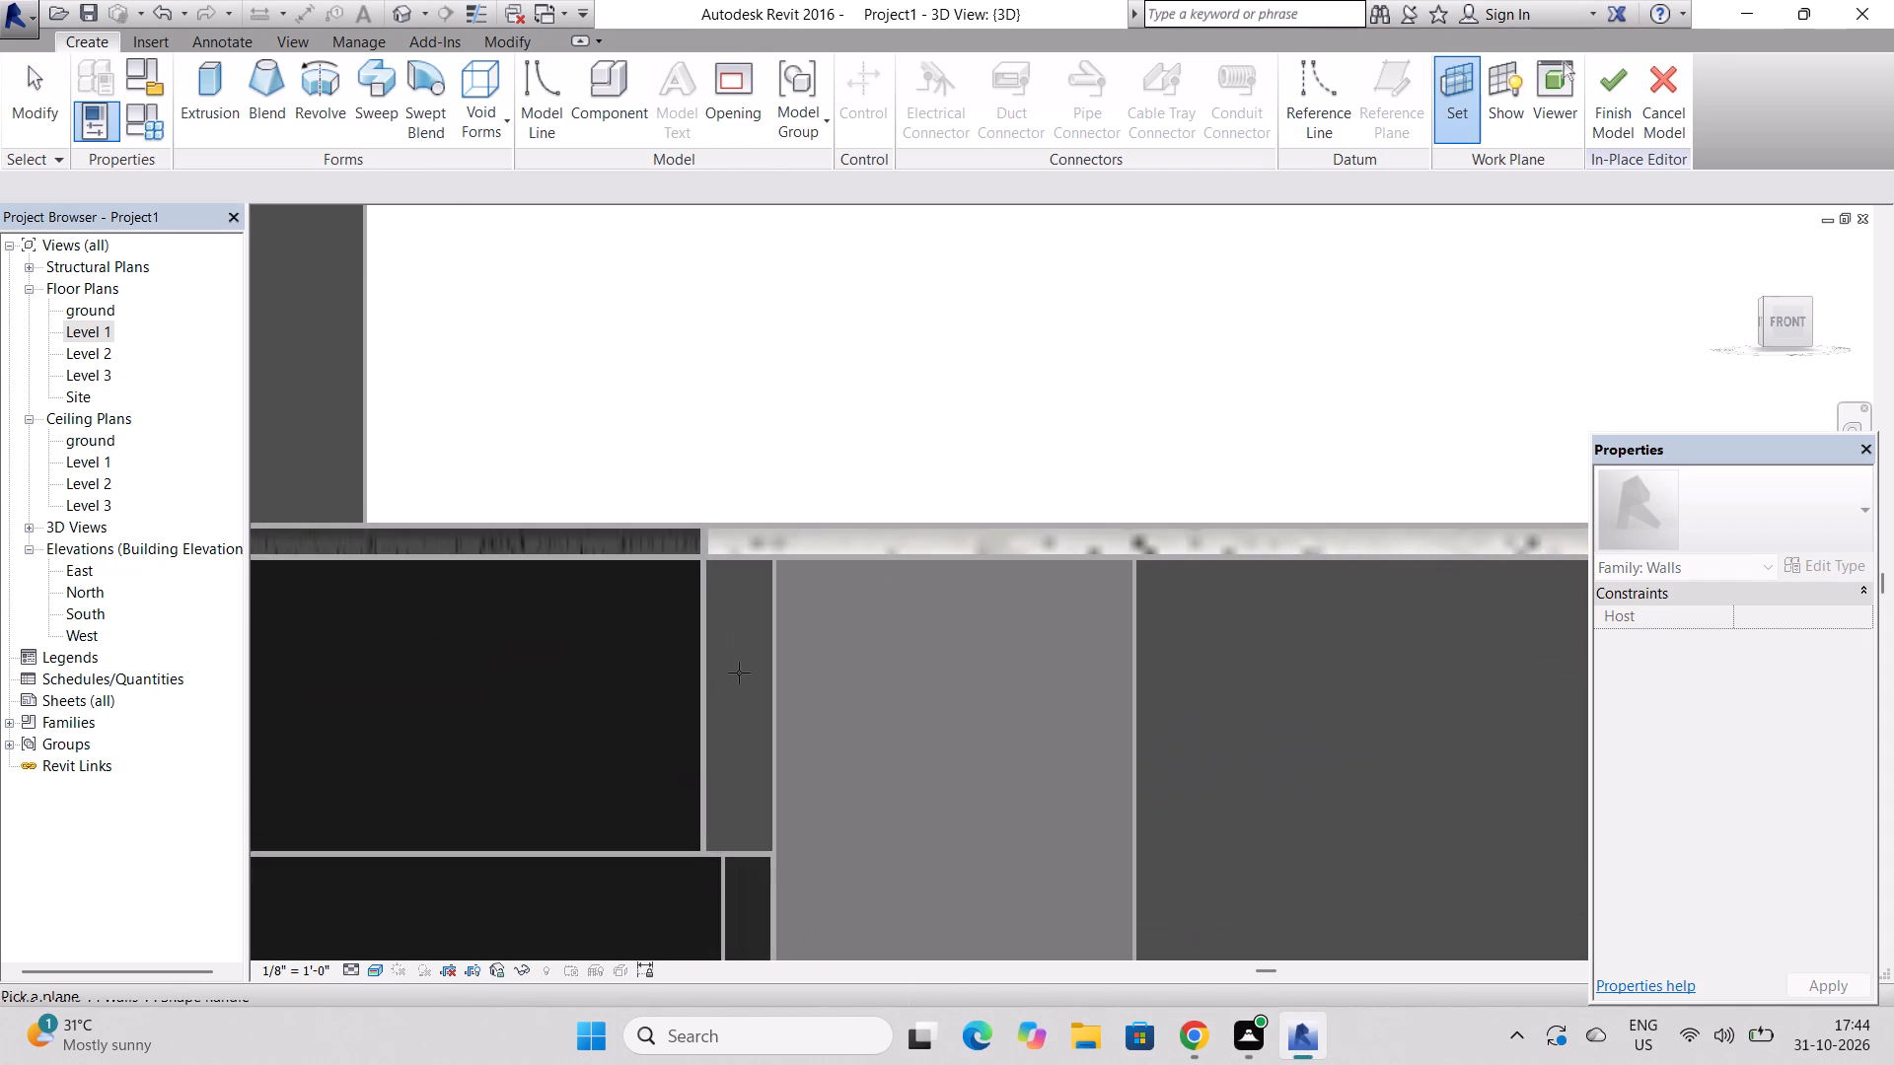
pyautogui.scroll(1, 745, 673)
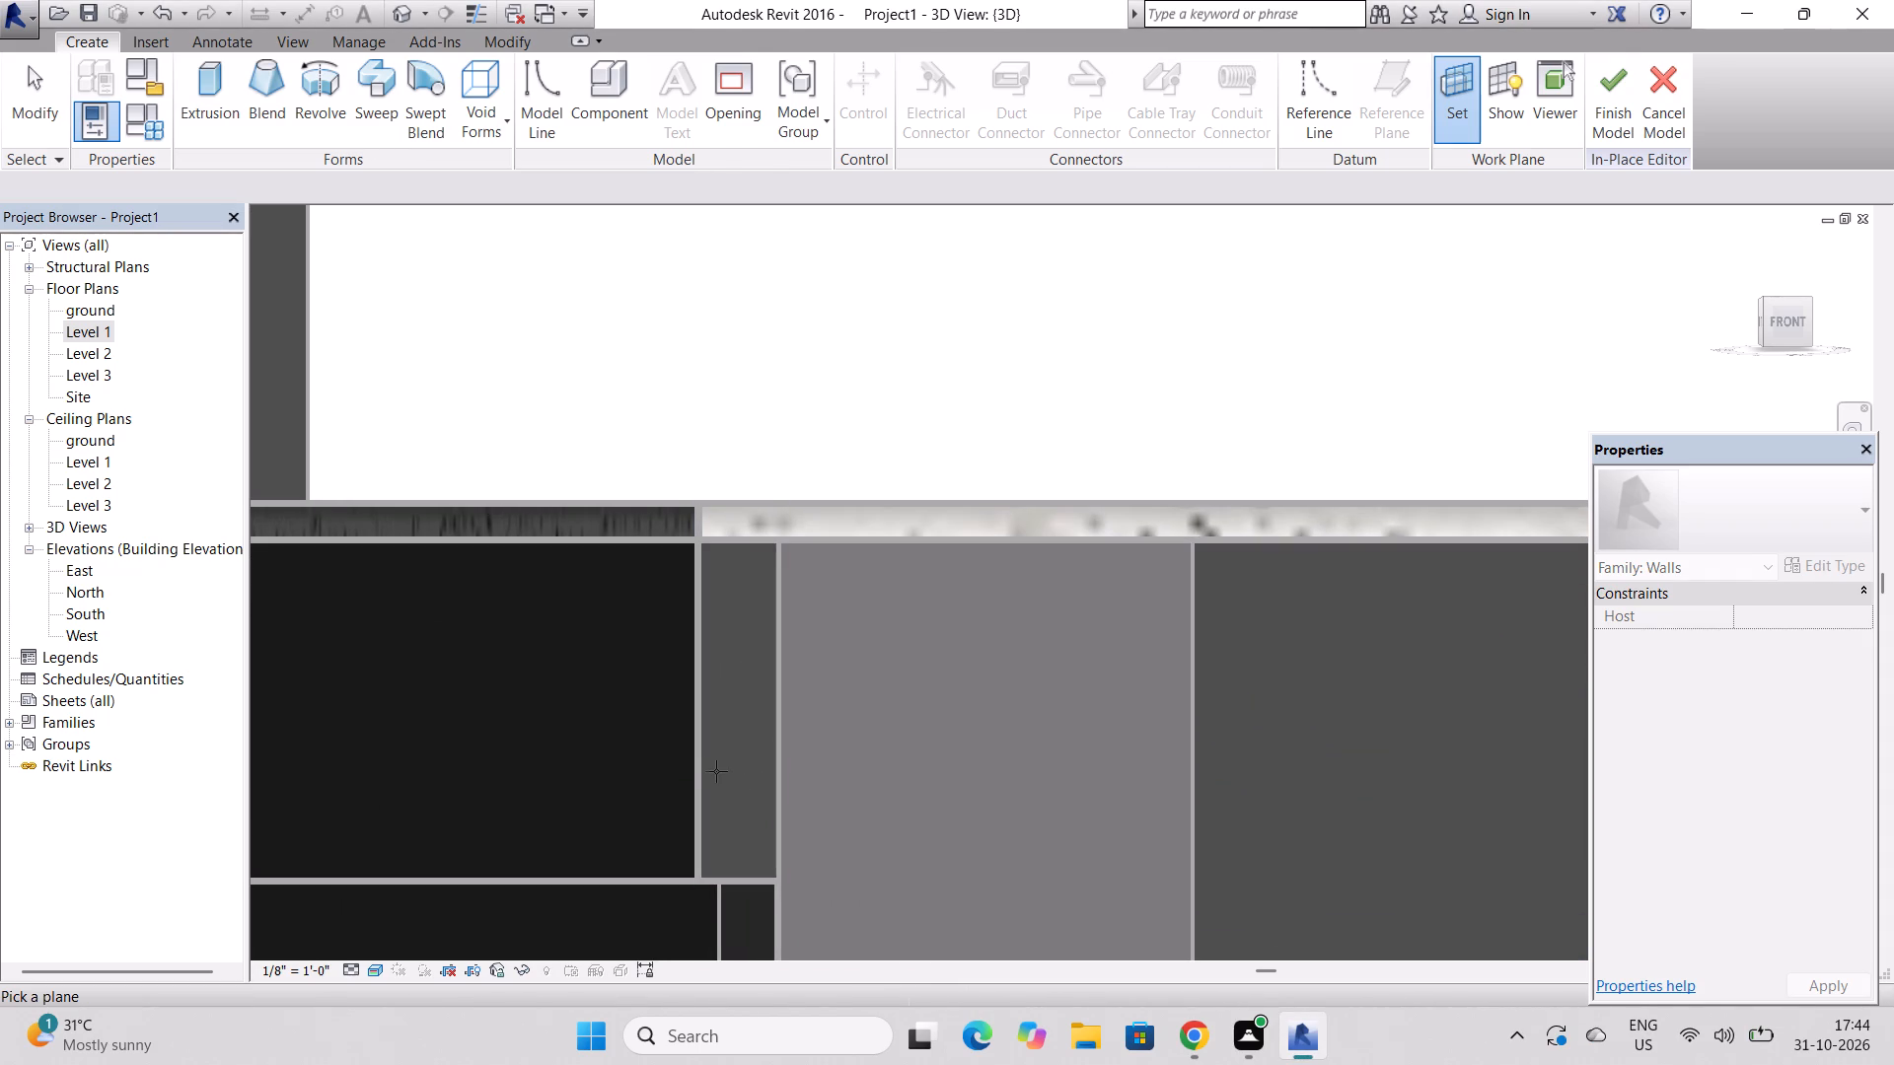
pyautogui.click(700, 771)
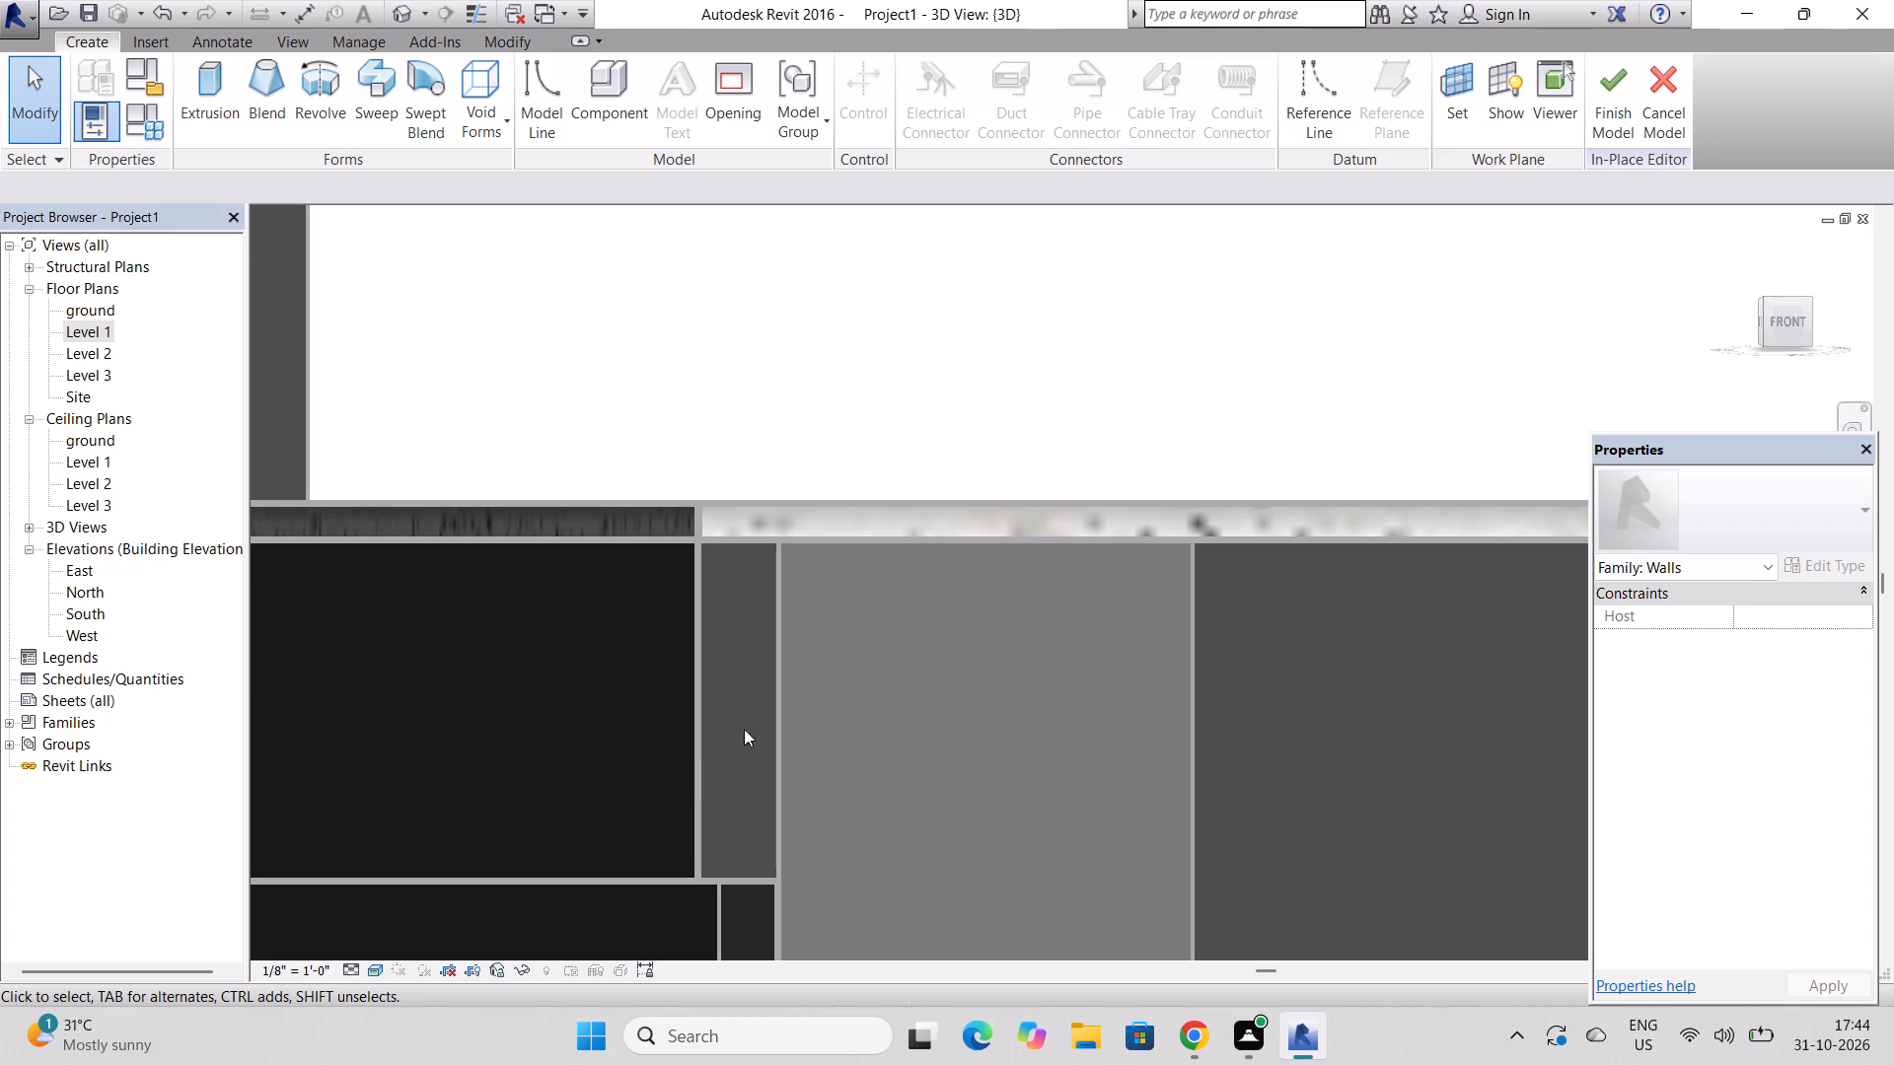
# Sketch a rectangular extrusion profile about 39' long and 1' 4" high from the ceiling's lower corner at the band to the far wall's edge.
pyautogui.click(212, 71)
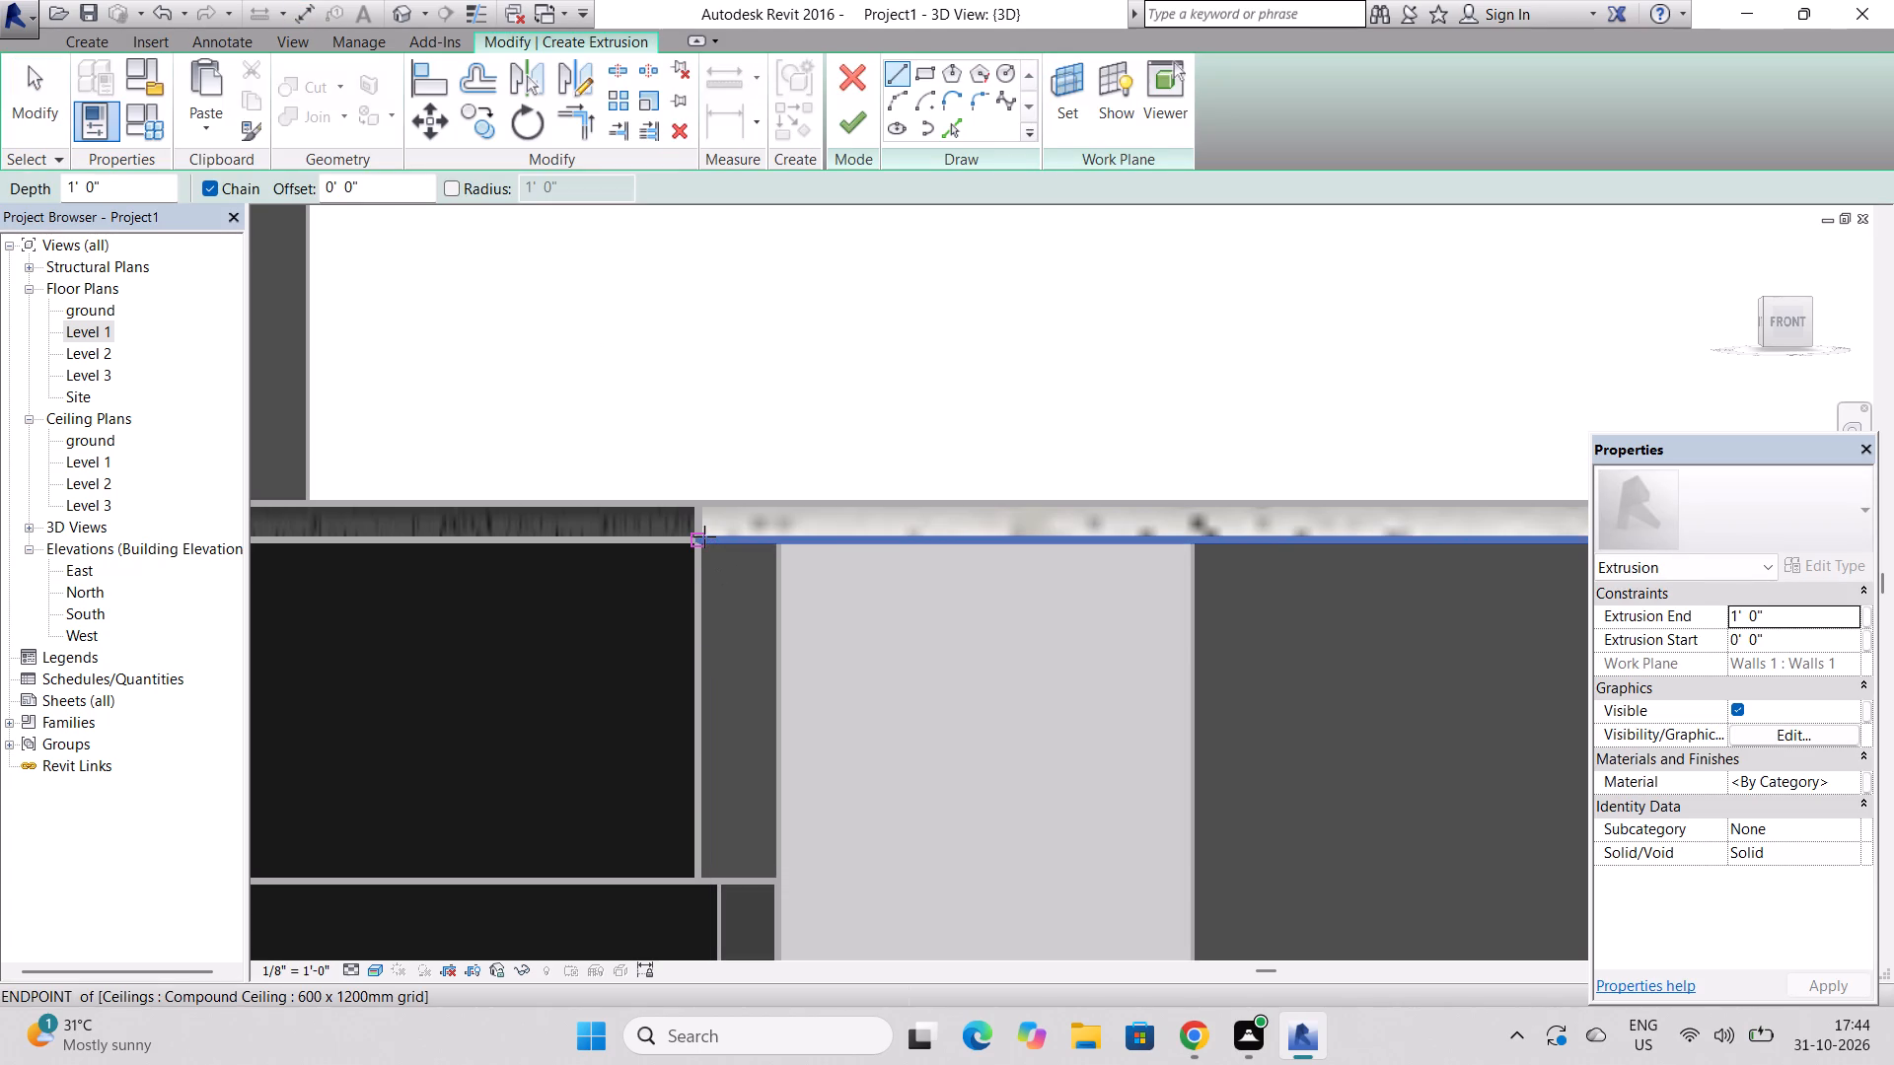
pyautogui.click(700, 536)
pyautogui.scroll(-2, 700, 536)
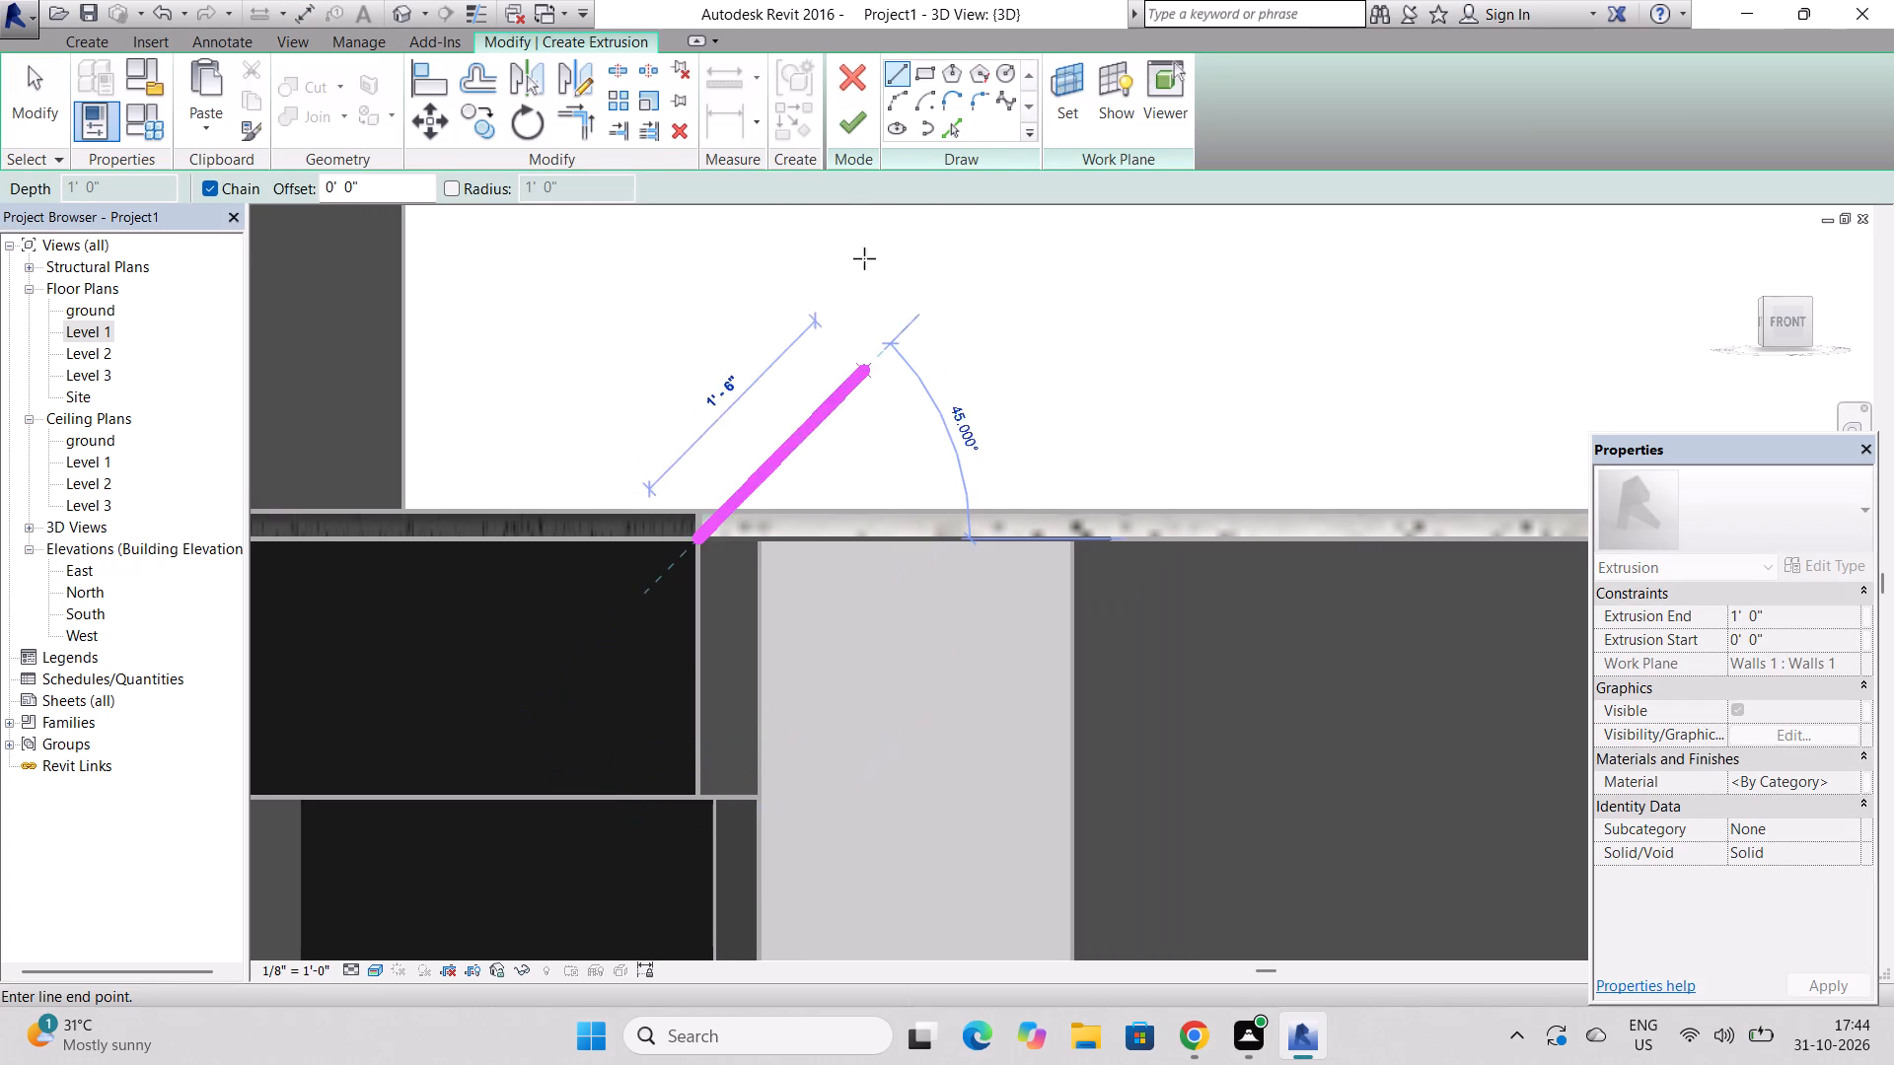
pyautogui.click(917, 68)
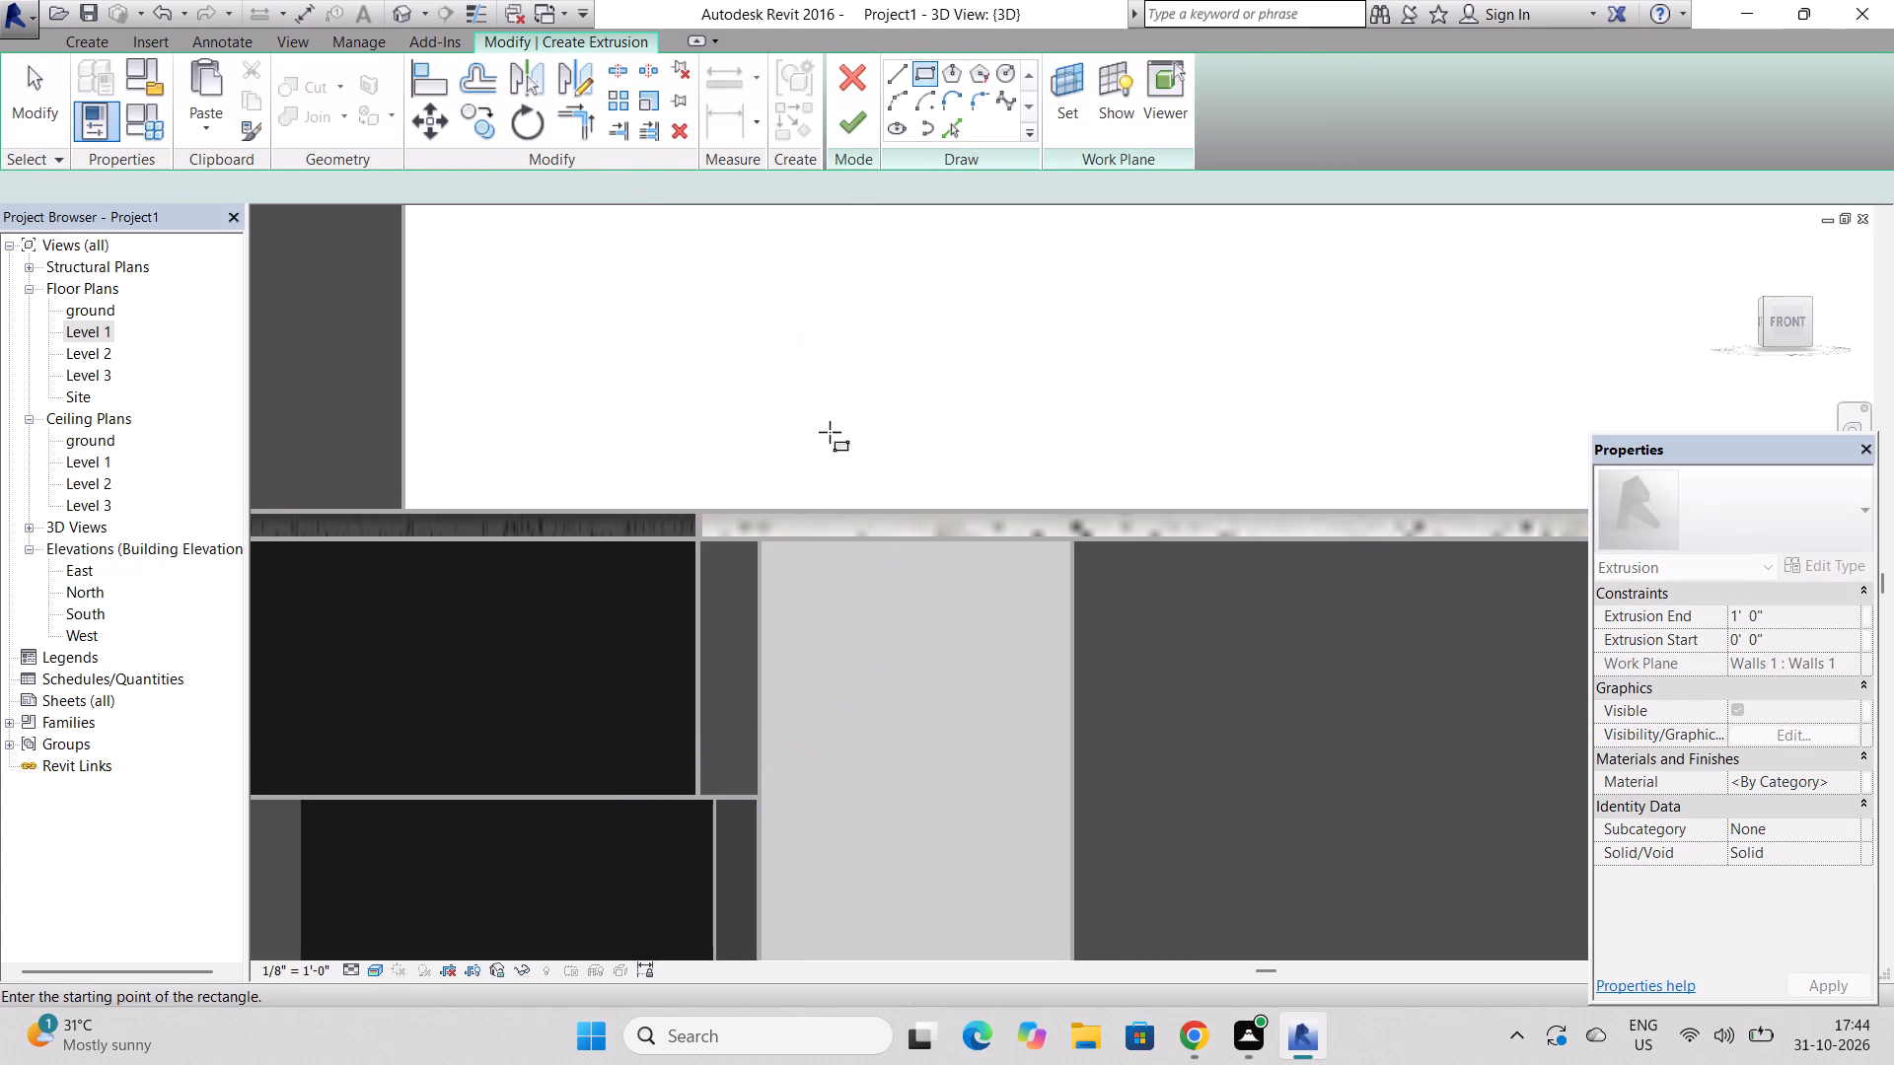
pyautogui.click(704, 547)
pyautogui.scroll(-2, 704, 547)
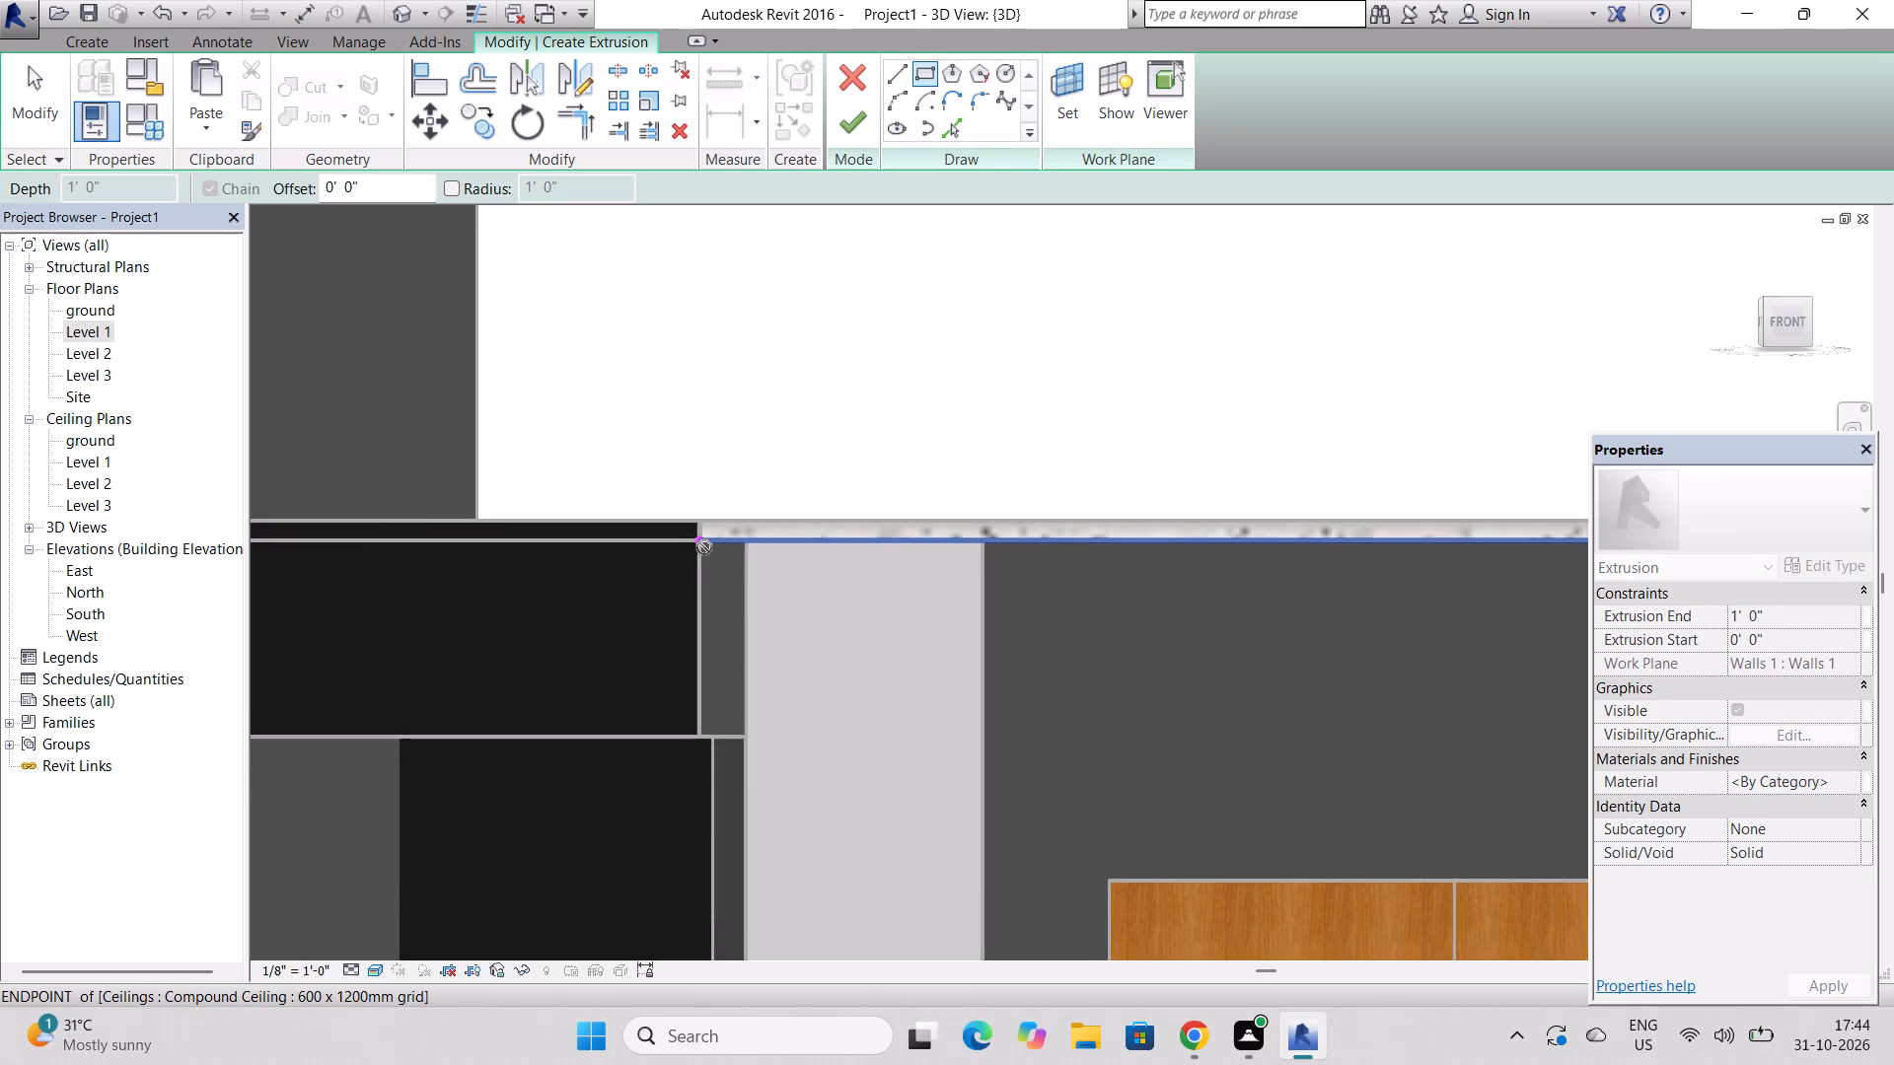
pyautogui.scroll(-6, 704, 547)
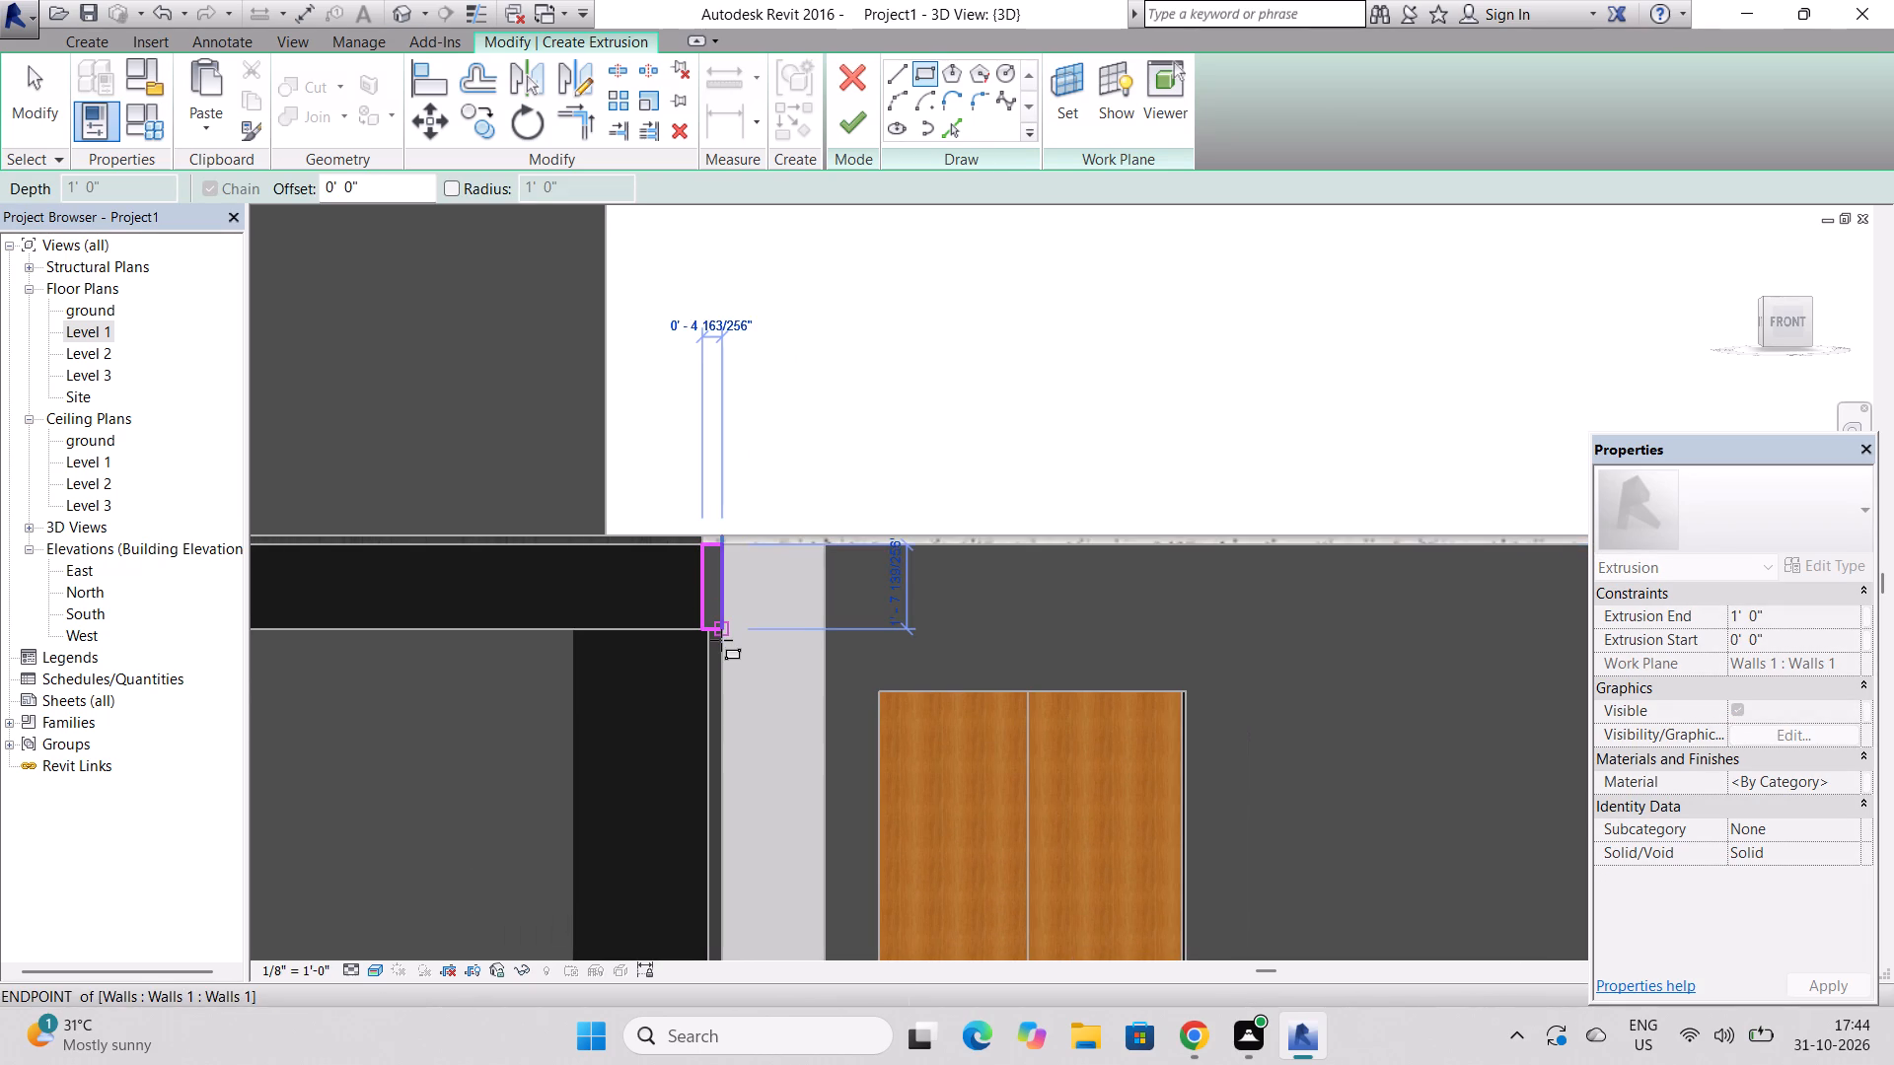
pyautogui.scroll(-7, 721, 640)
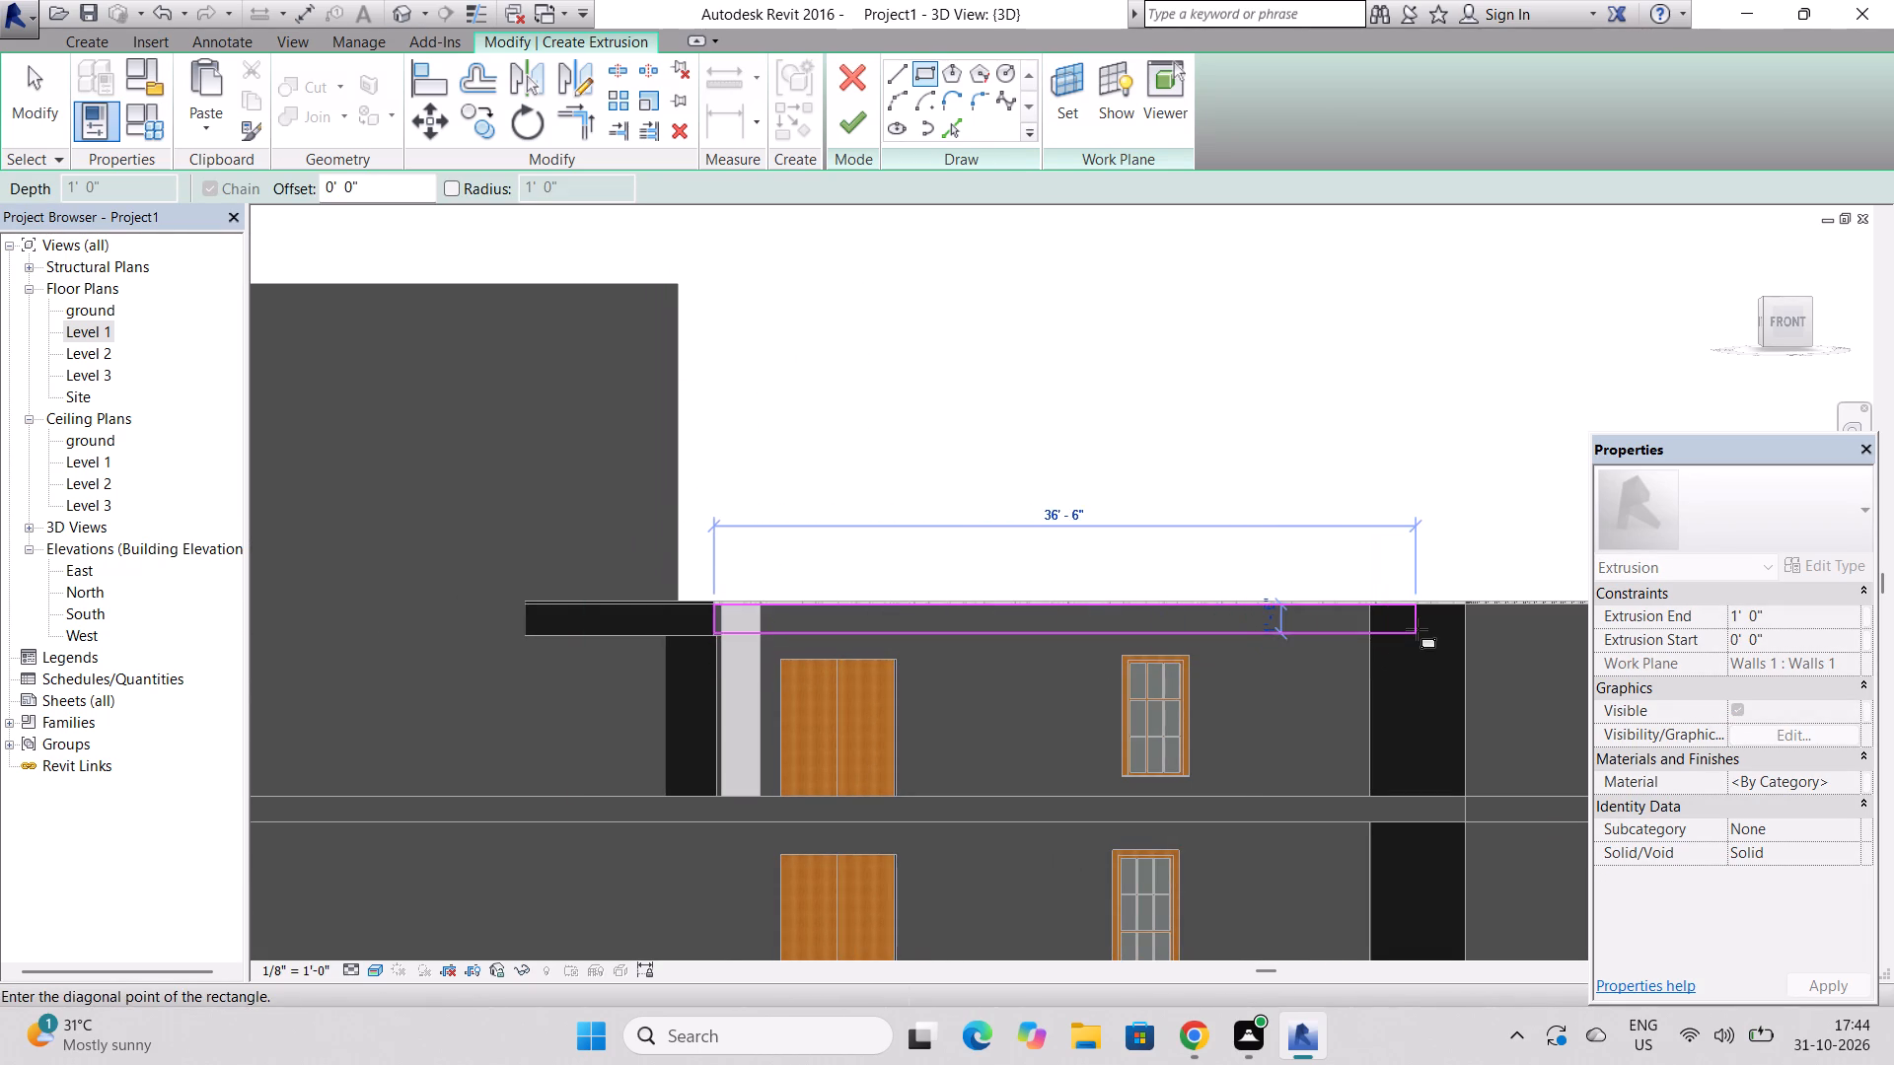
pyautogui.scroll(6, 1417, 629)
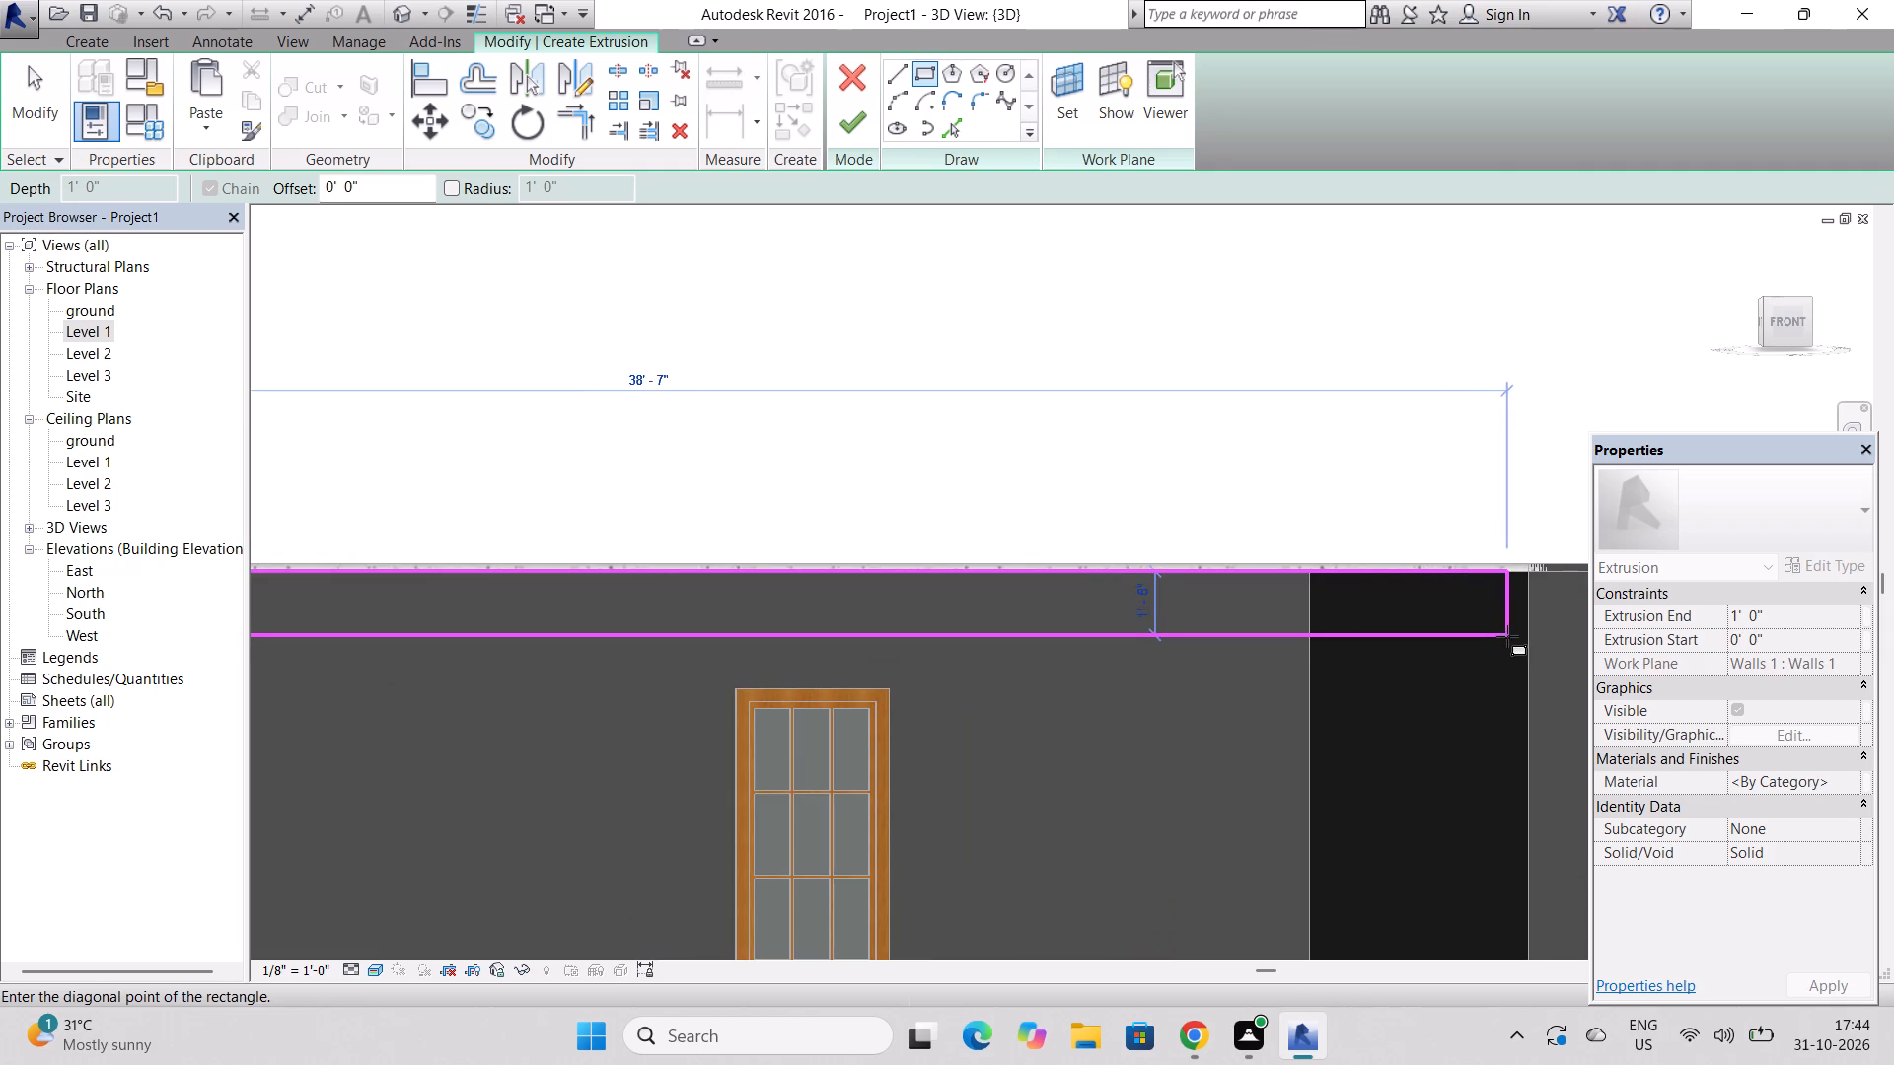
pyautogui.click(1523, 633)
pyautogui.scroll(-4, 1240, 550)
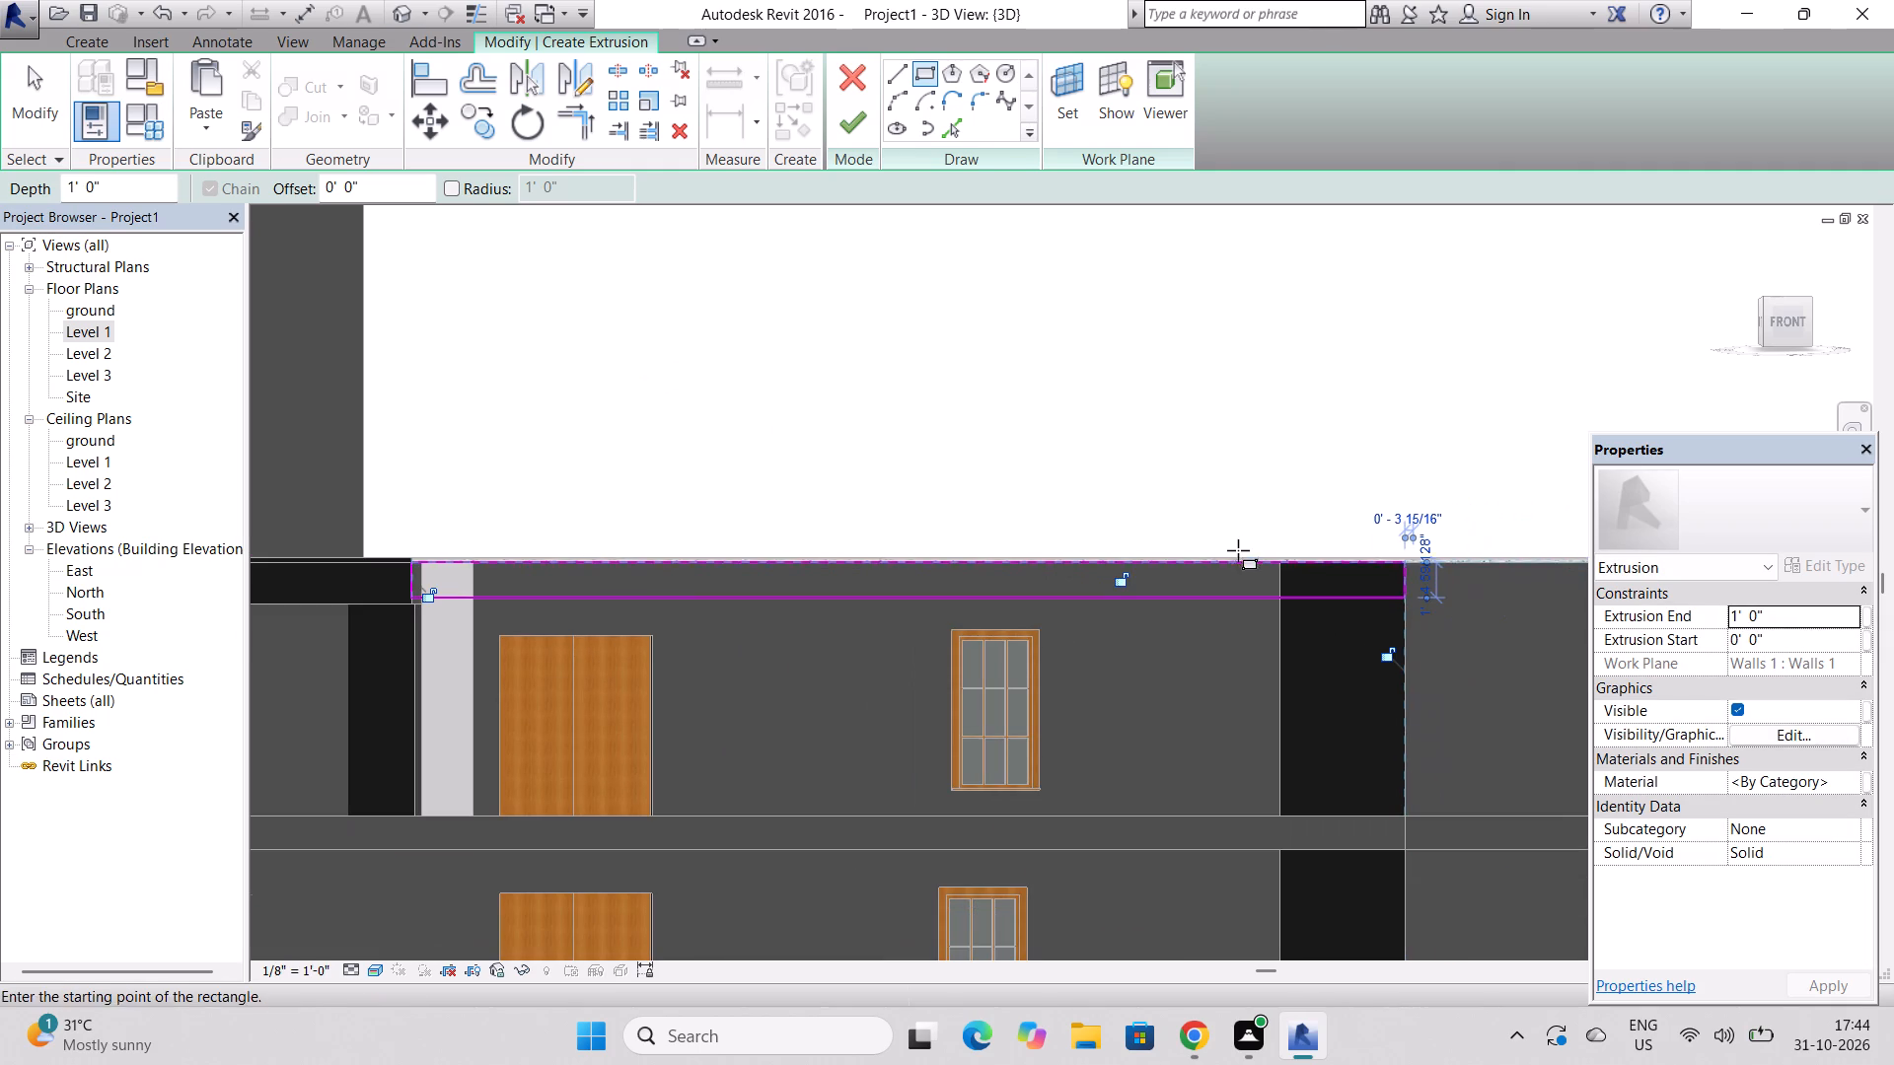
pyautogui.scroll(12, 404, 580)
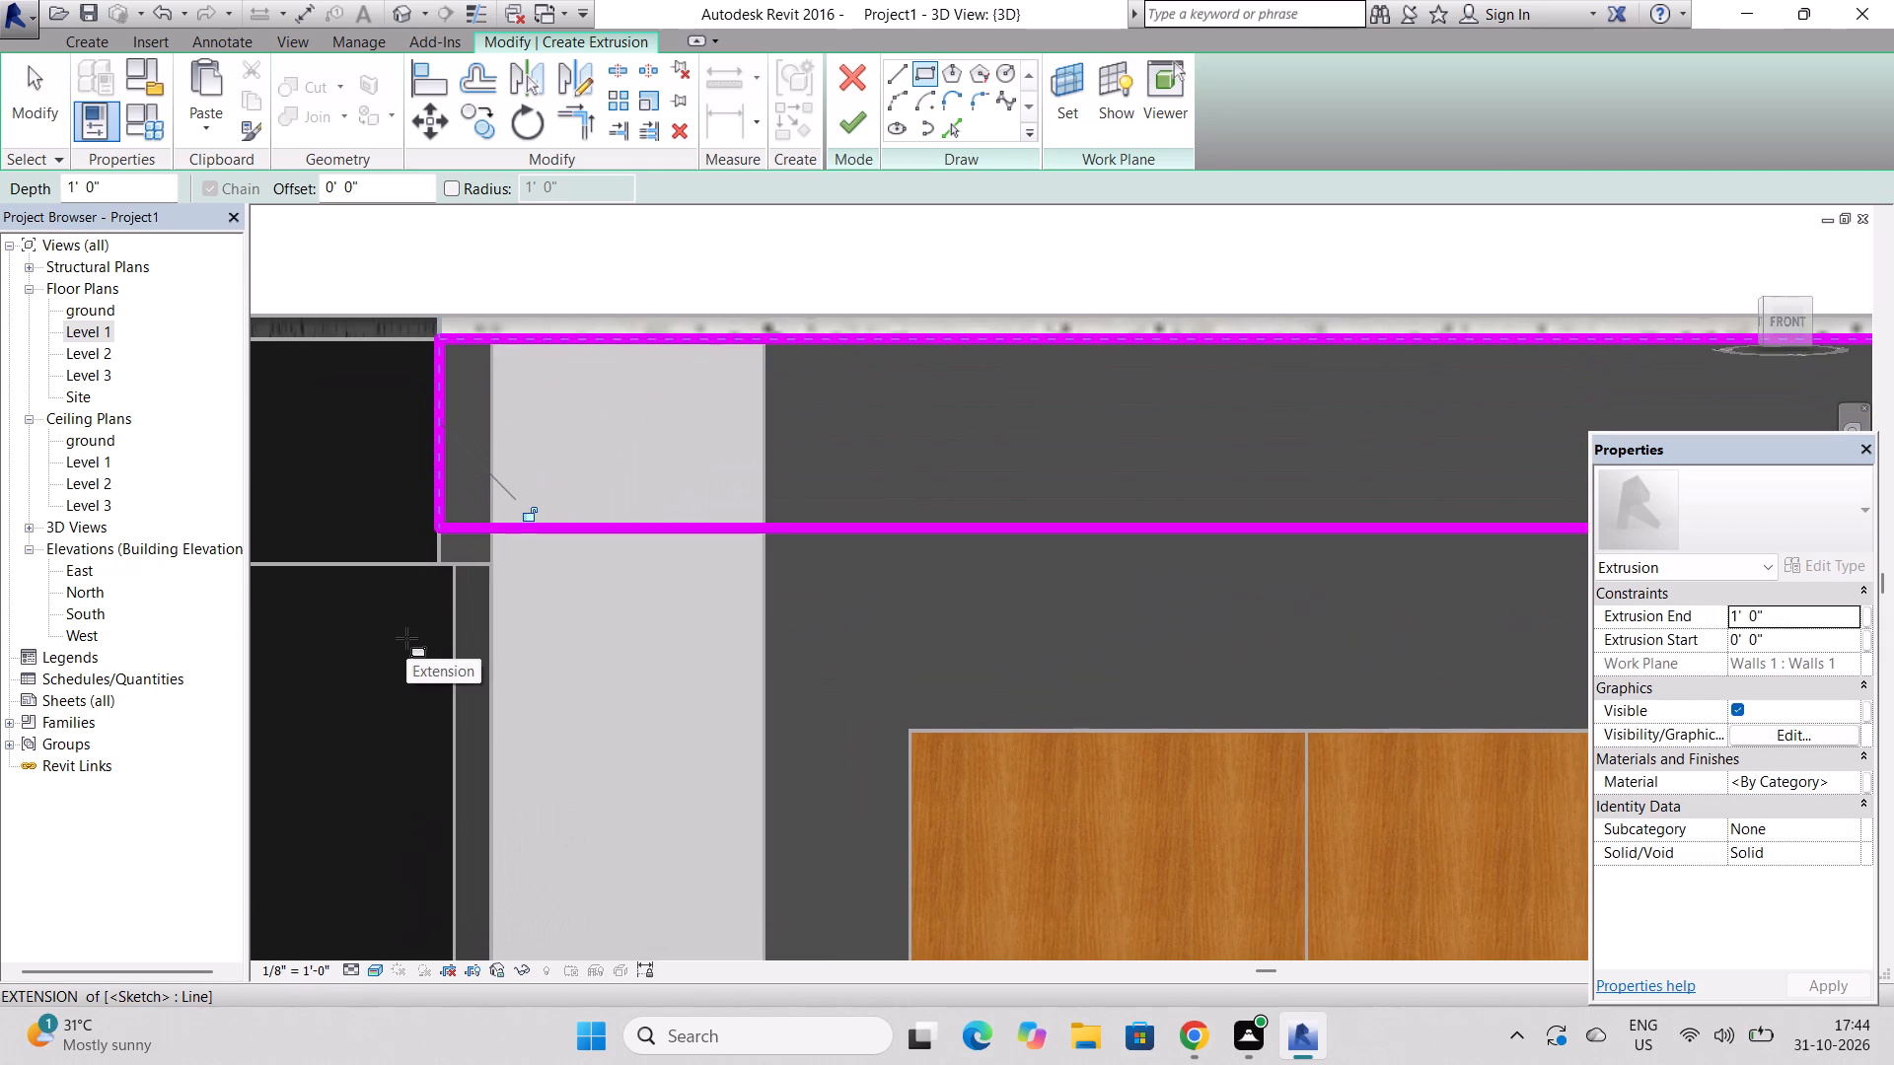
pyautogui.press('Escape')
pyautogui.press('Escape')
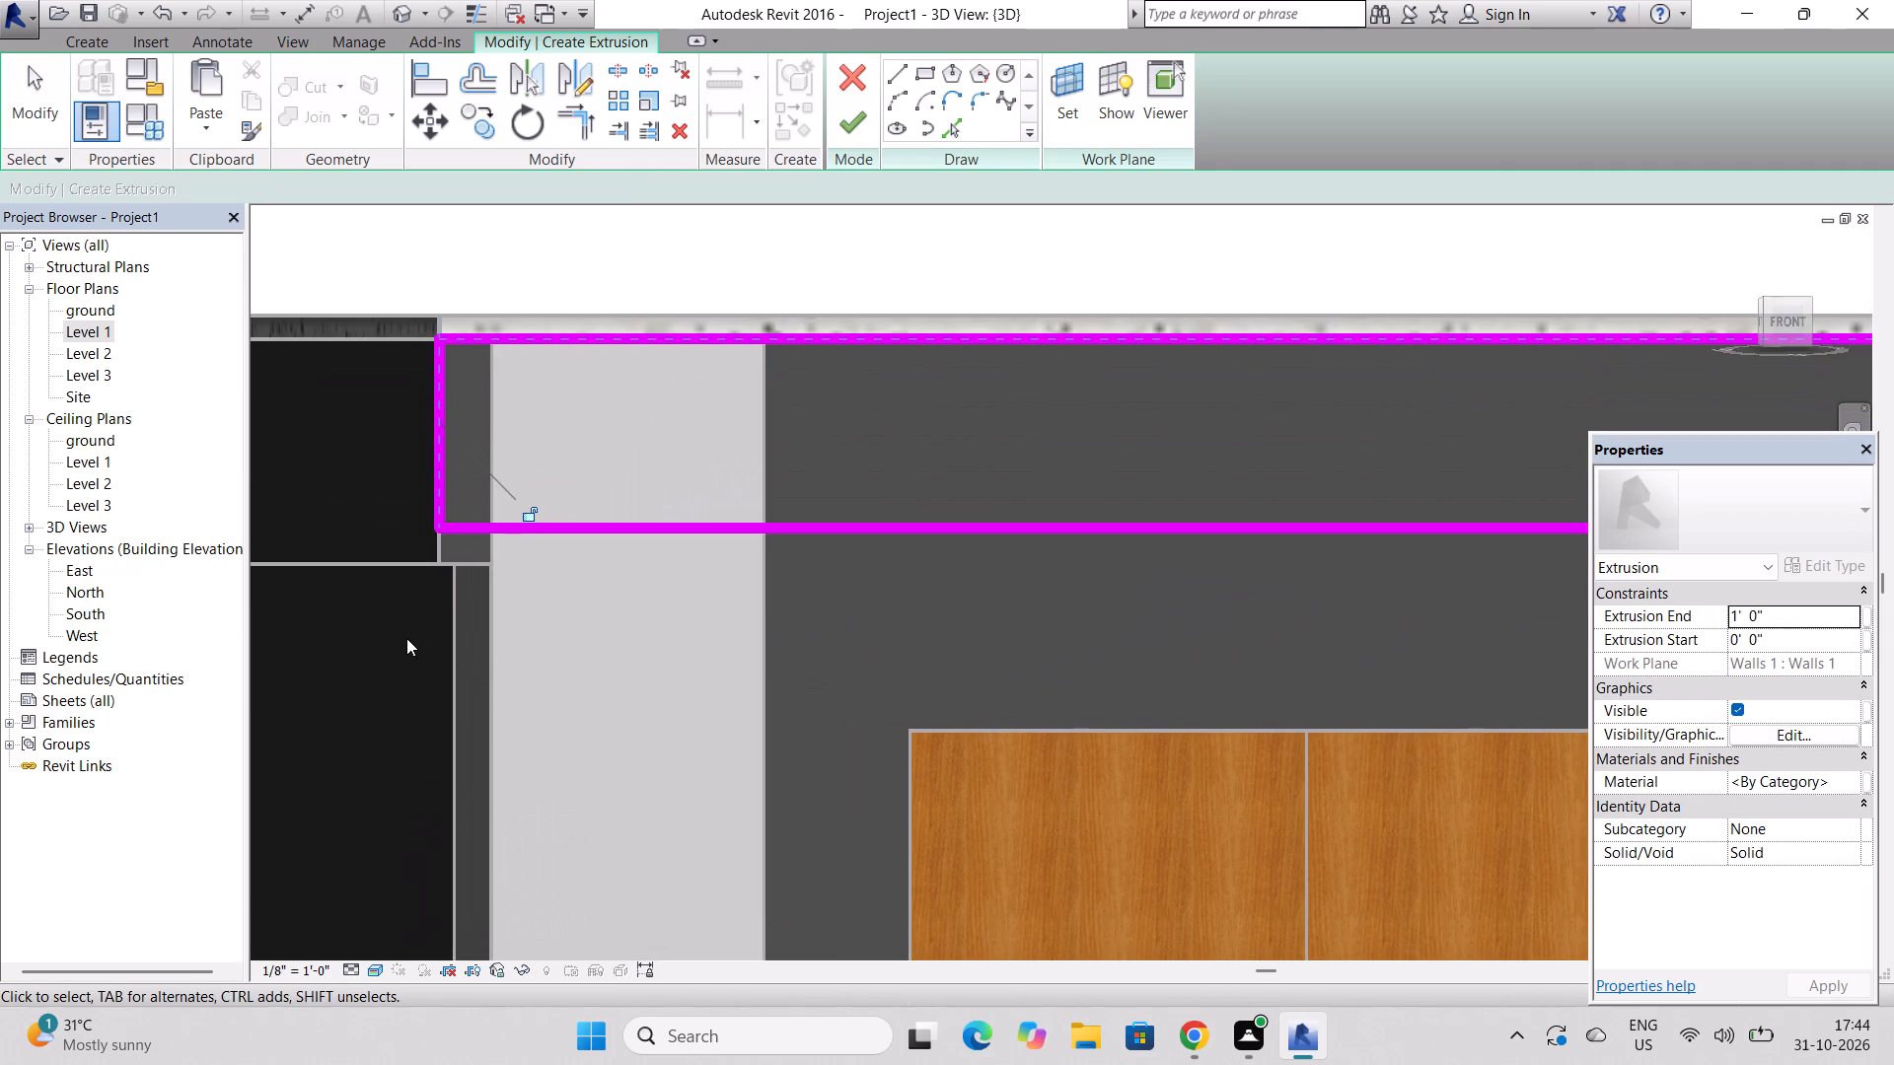
# Lower the profile's bottom line close to the existing band's bottom edge, making the rectangle about 1' 7" high.
pyautogui.moveTo(465, 532); pyautogui.dragTo(465, 566)
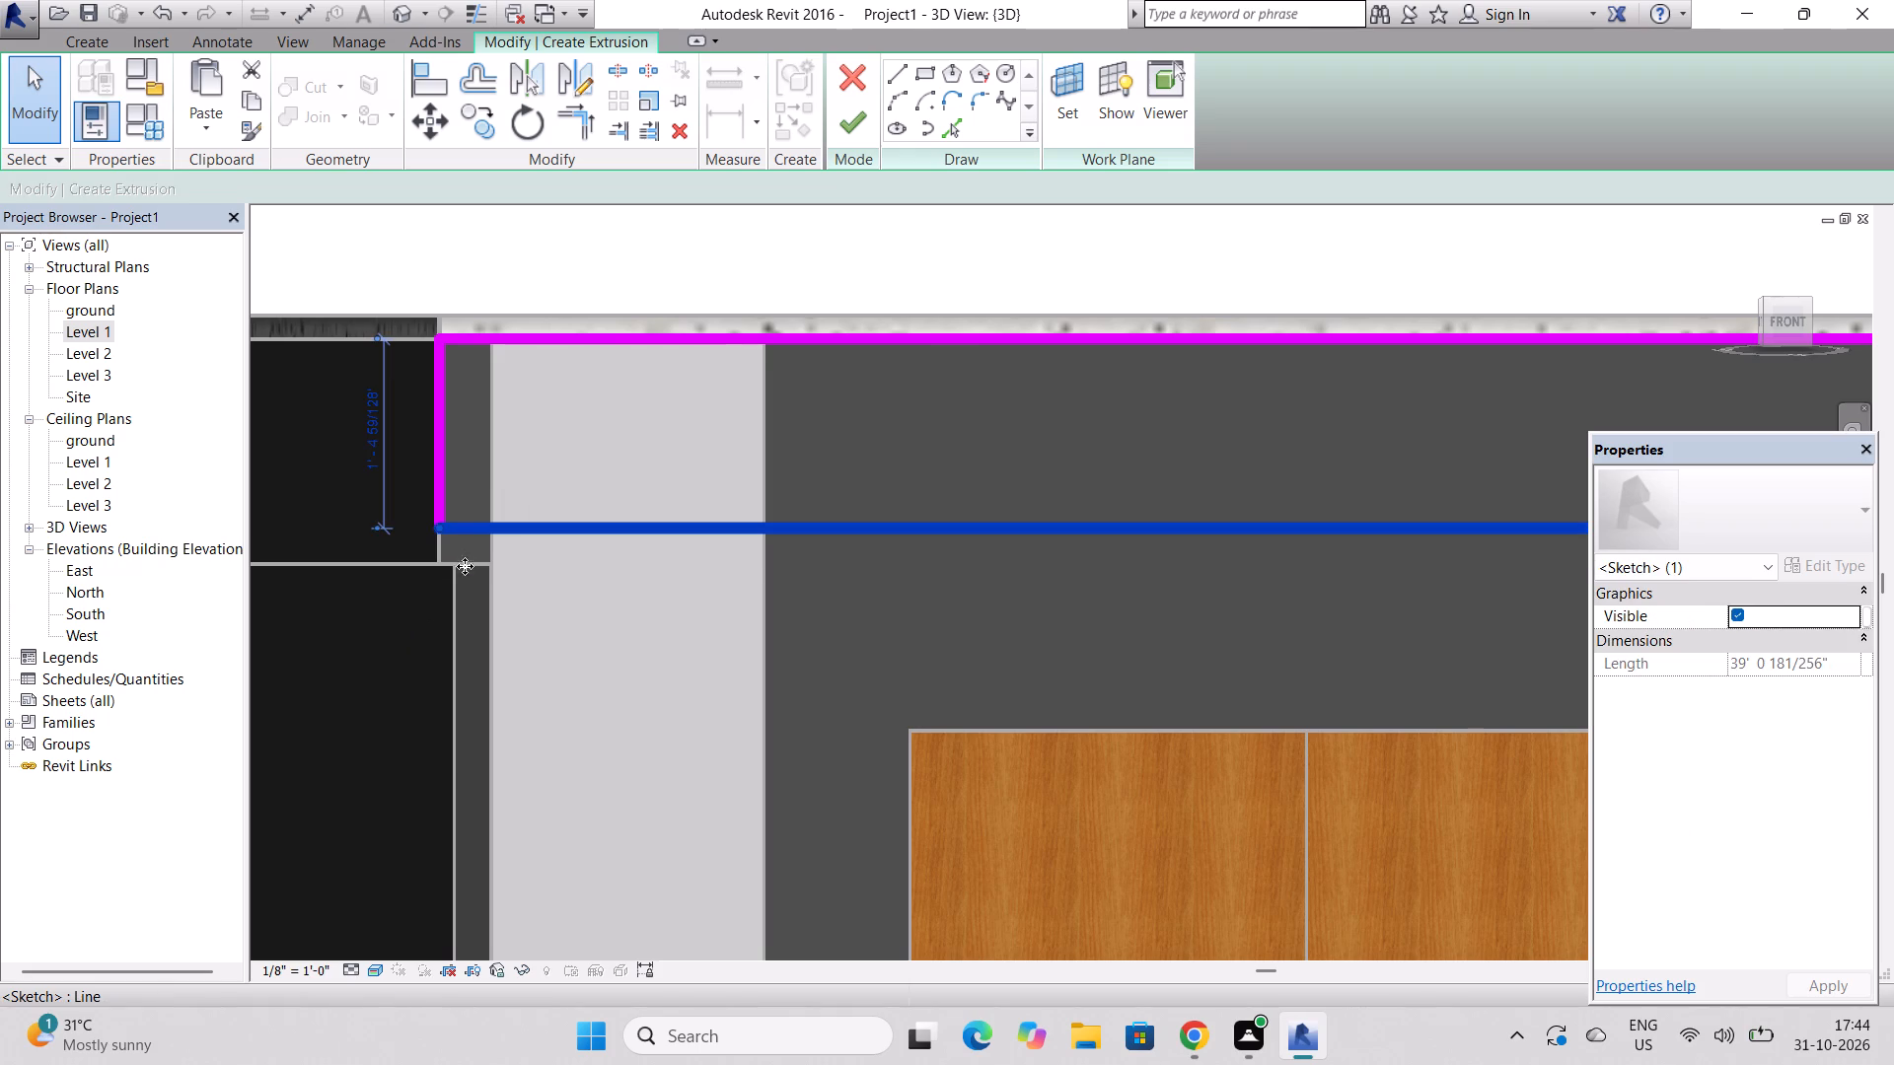
pyautogui.moveTo(465, 566); pyautogui.dragTo(465, 558)
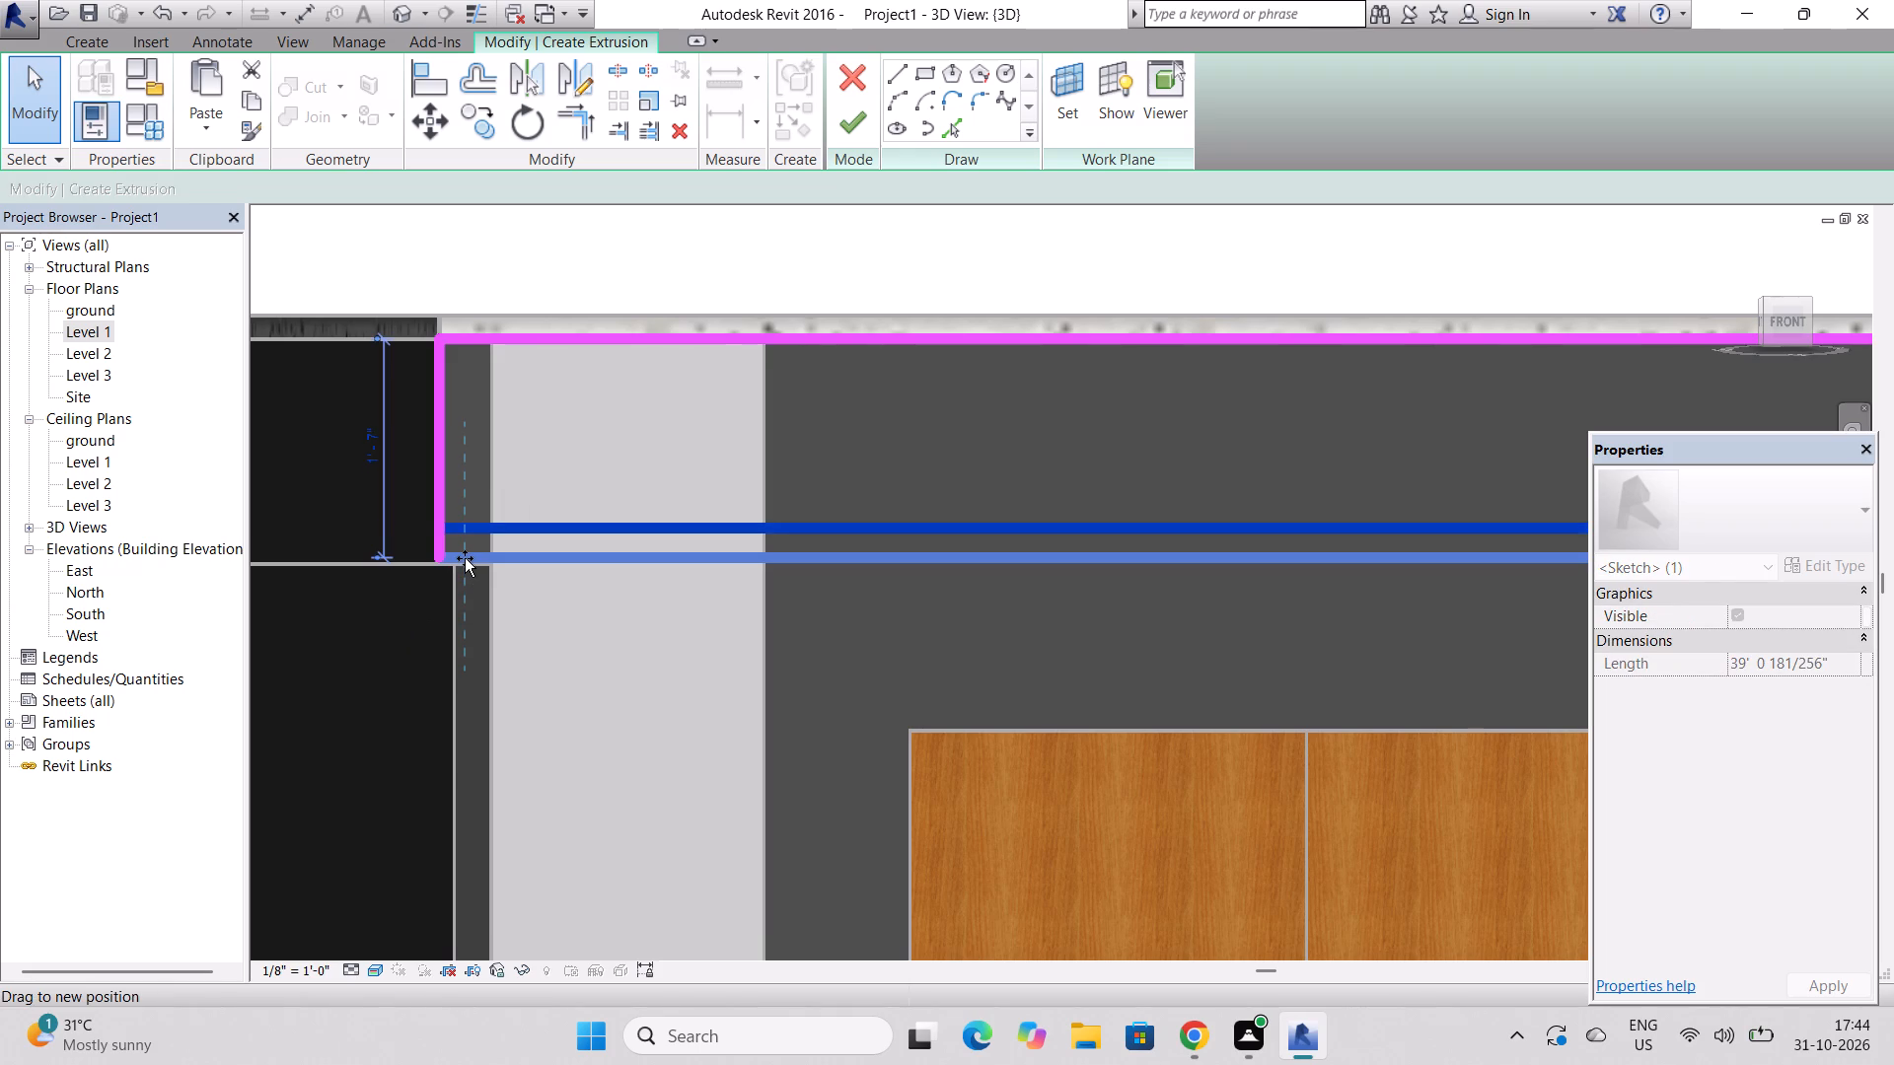
pyautogui.moveTo(465, 558); pyautogui.dragTo(465, 569)
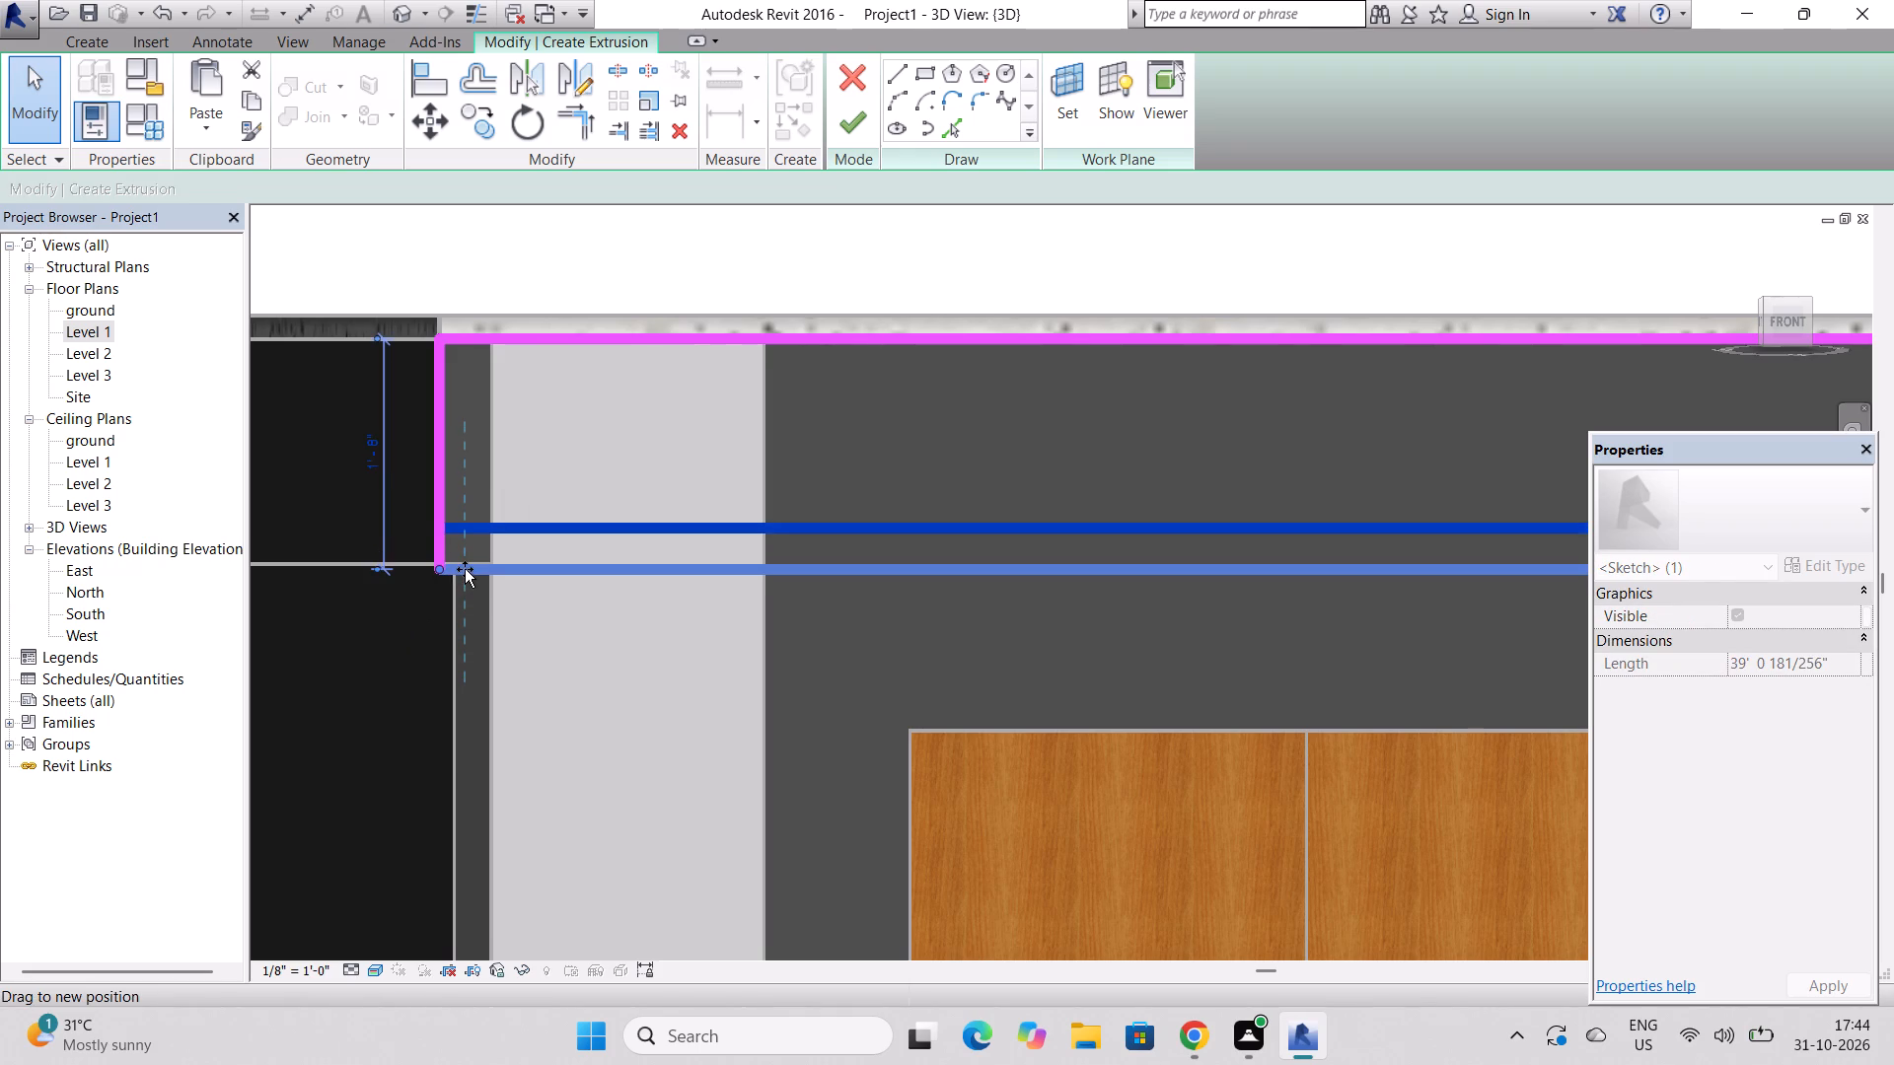
pyautogui.moveTo(465, 569); pyautogui.dragTo(465, 567)
pyautogui.moveTo(465, 567); pyautogui.dragTo(465, 564)
# Raise the profile's top line to the ceiling's upper edge.
pyautogui.scroll(-1, 399, 558)
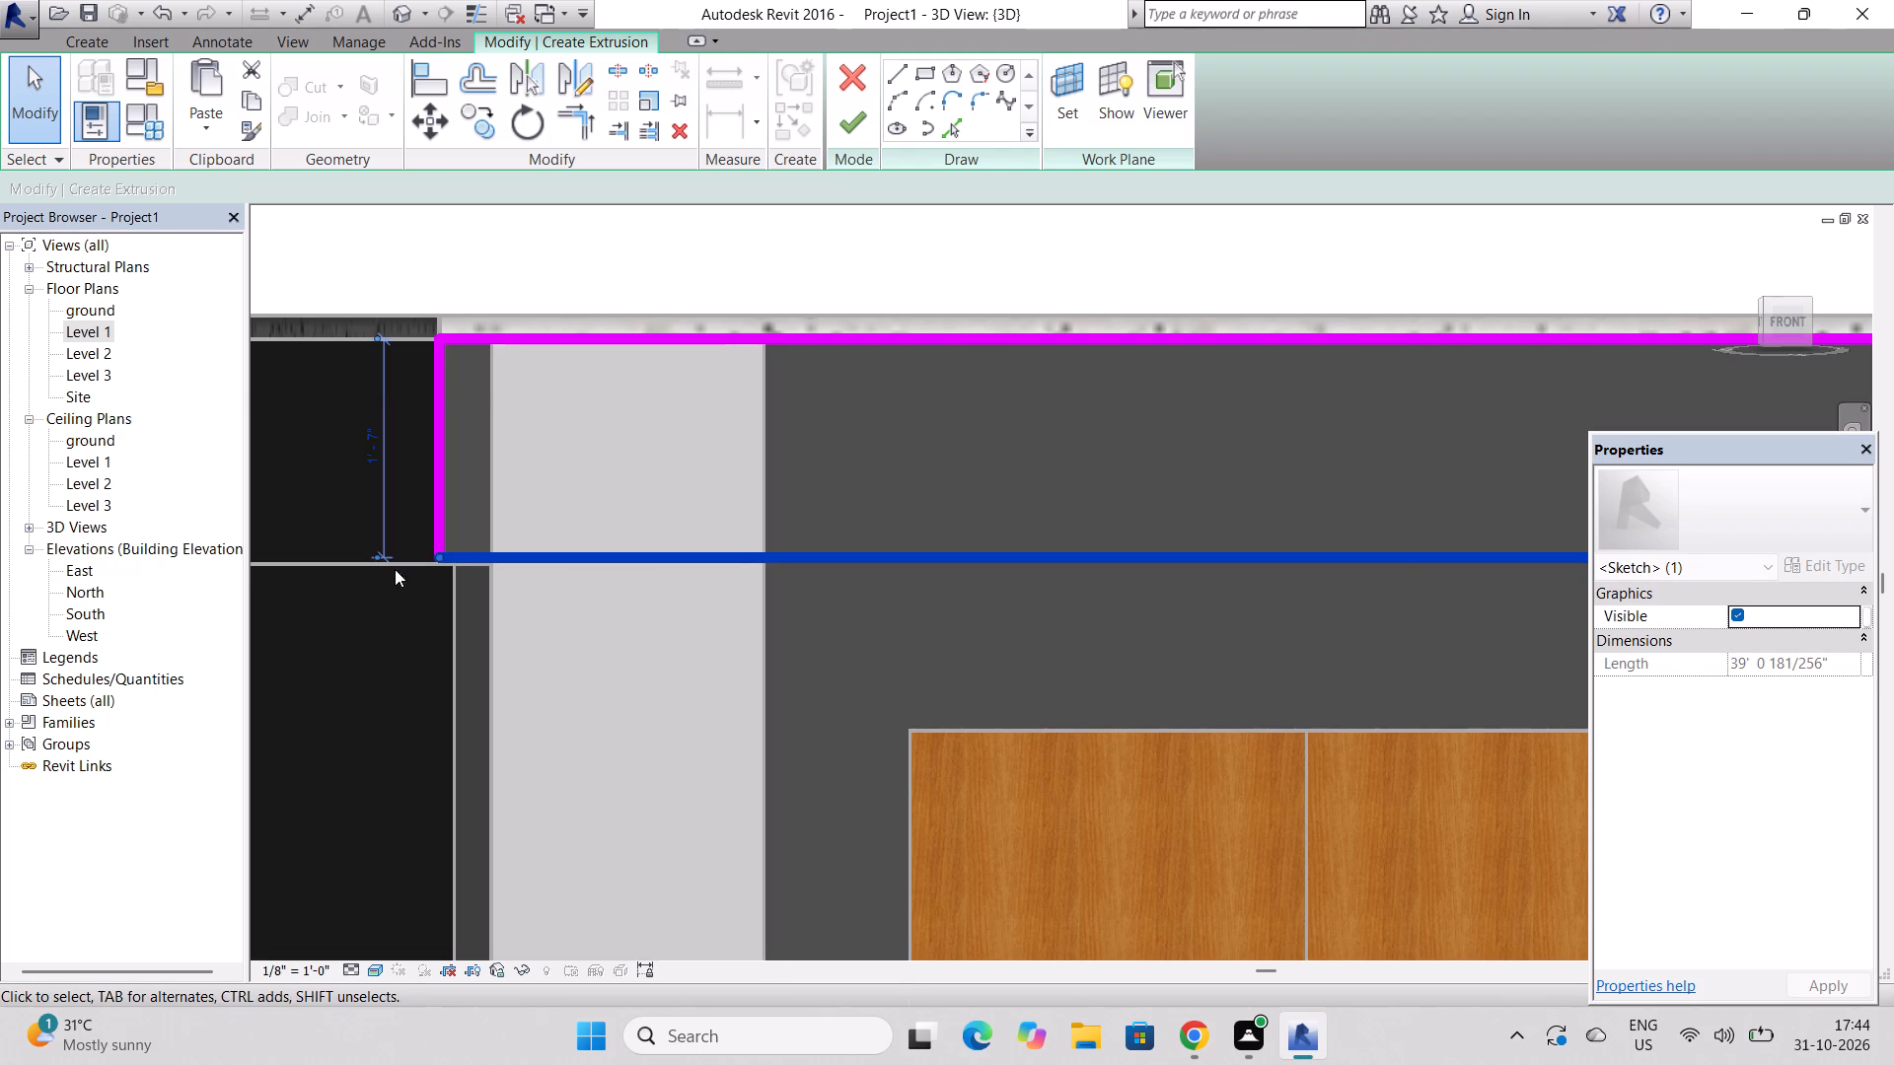
pyautogui.scroll(-3, 395, 569)
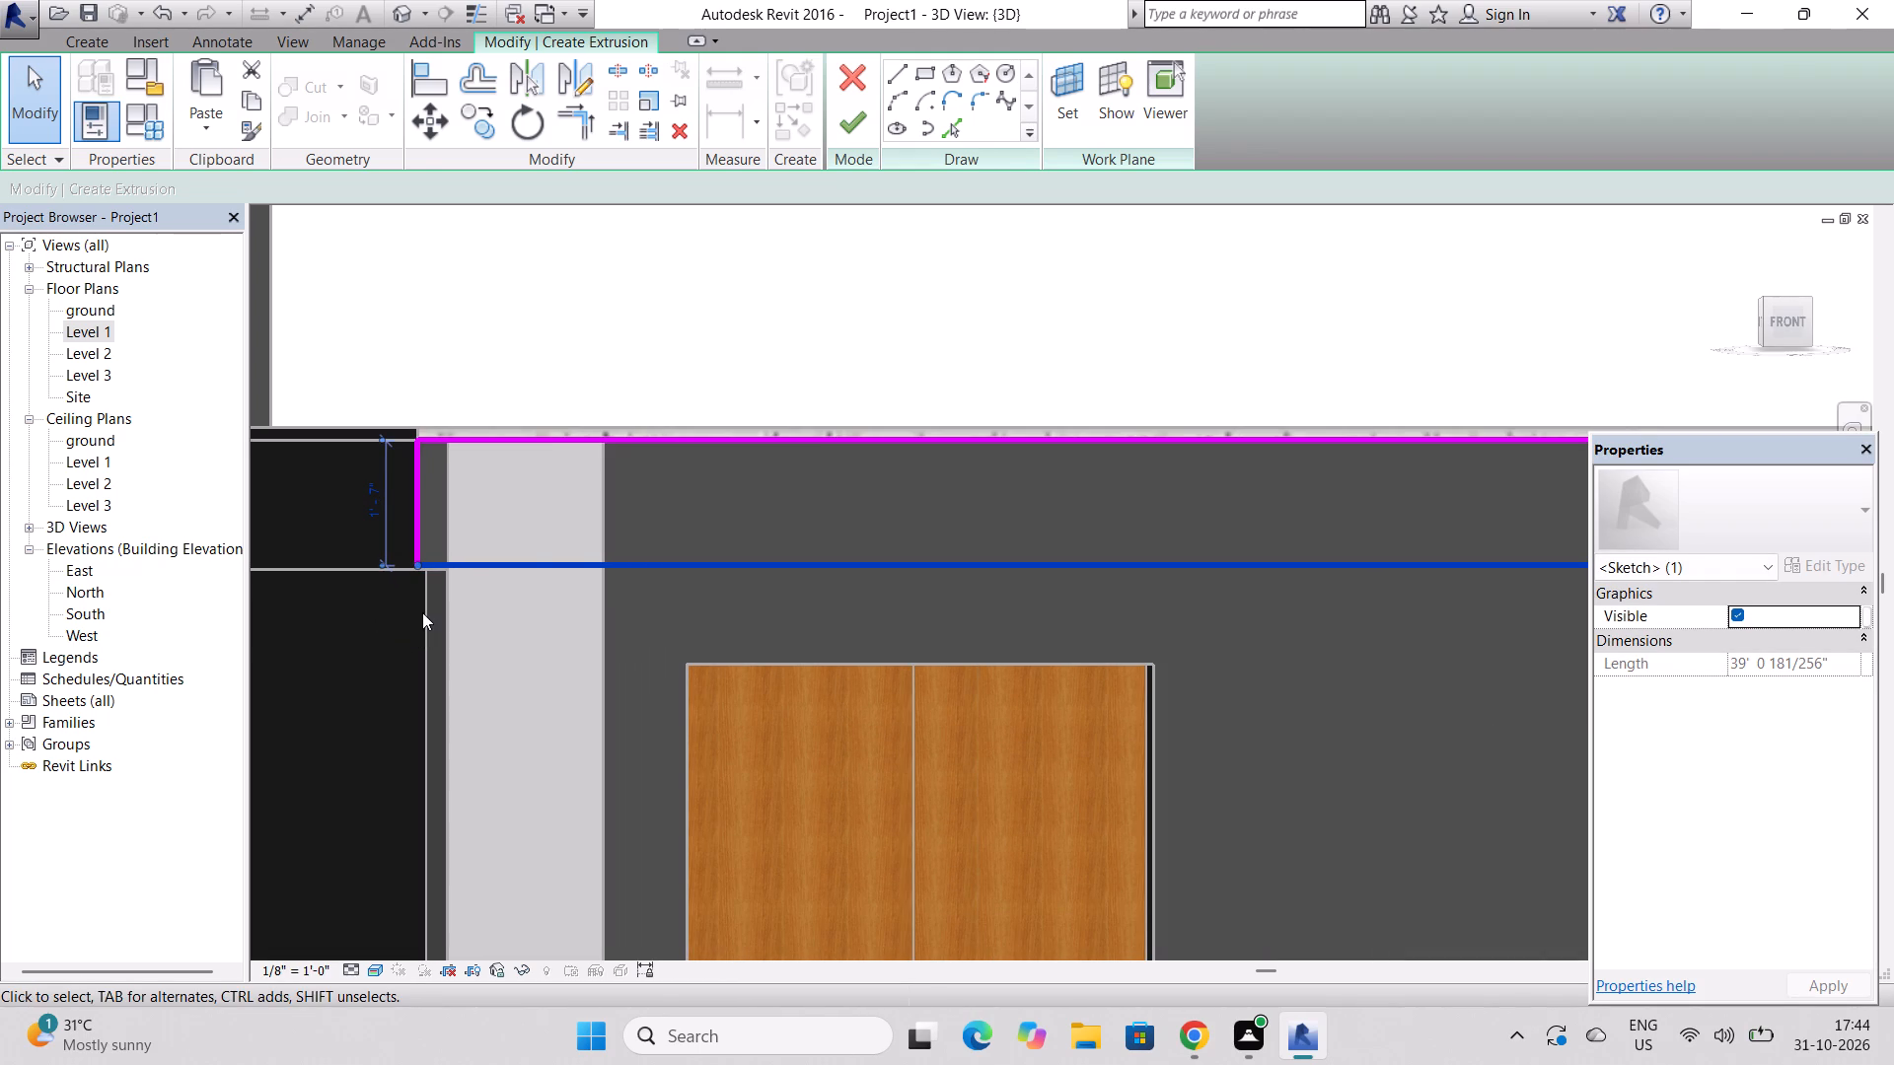
pyautogui.scroll(4, 785, 400)
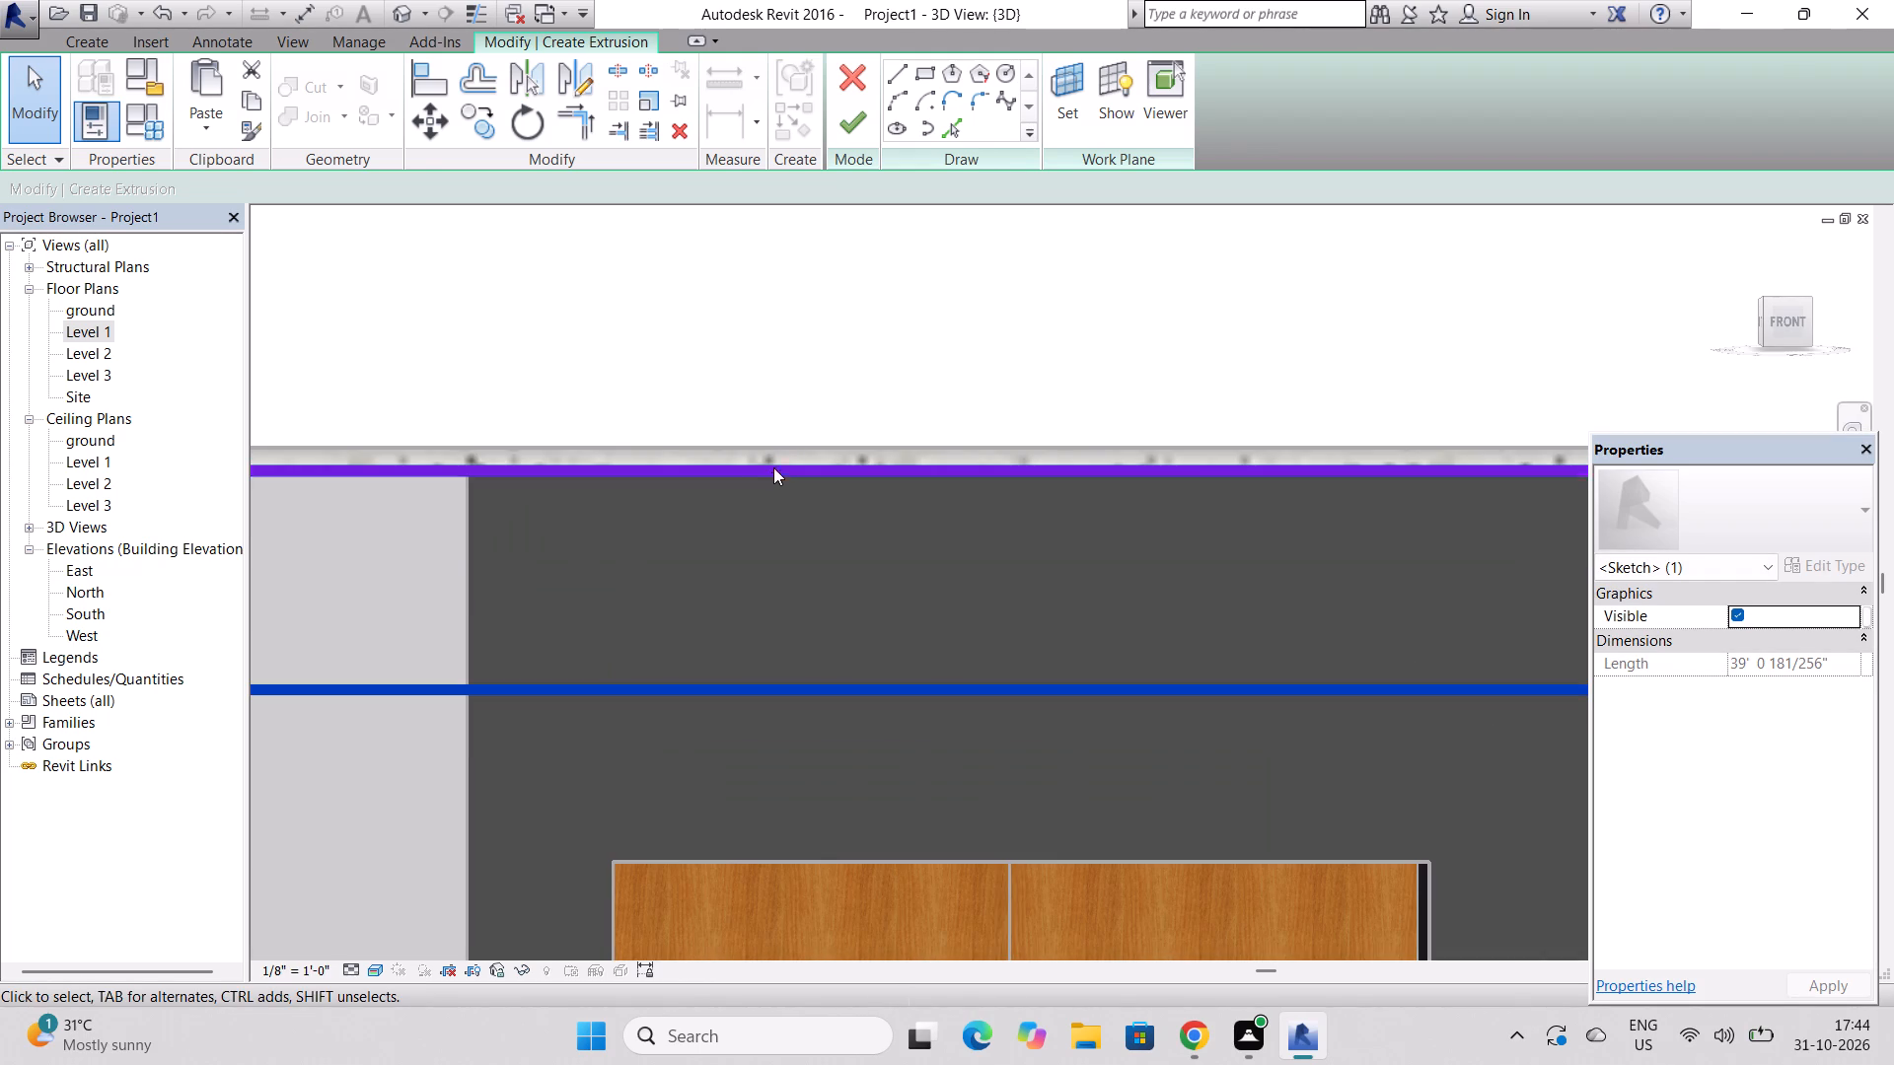
pyautogui.moveTo(771, 472); pyautogui.dragTo(772, 429)
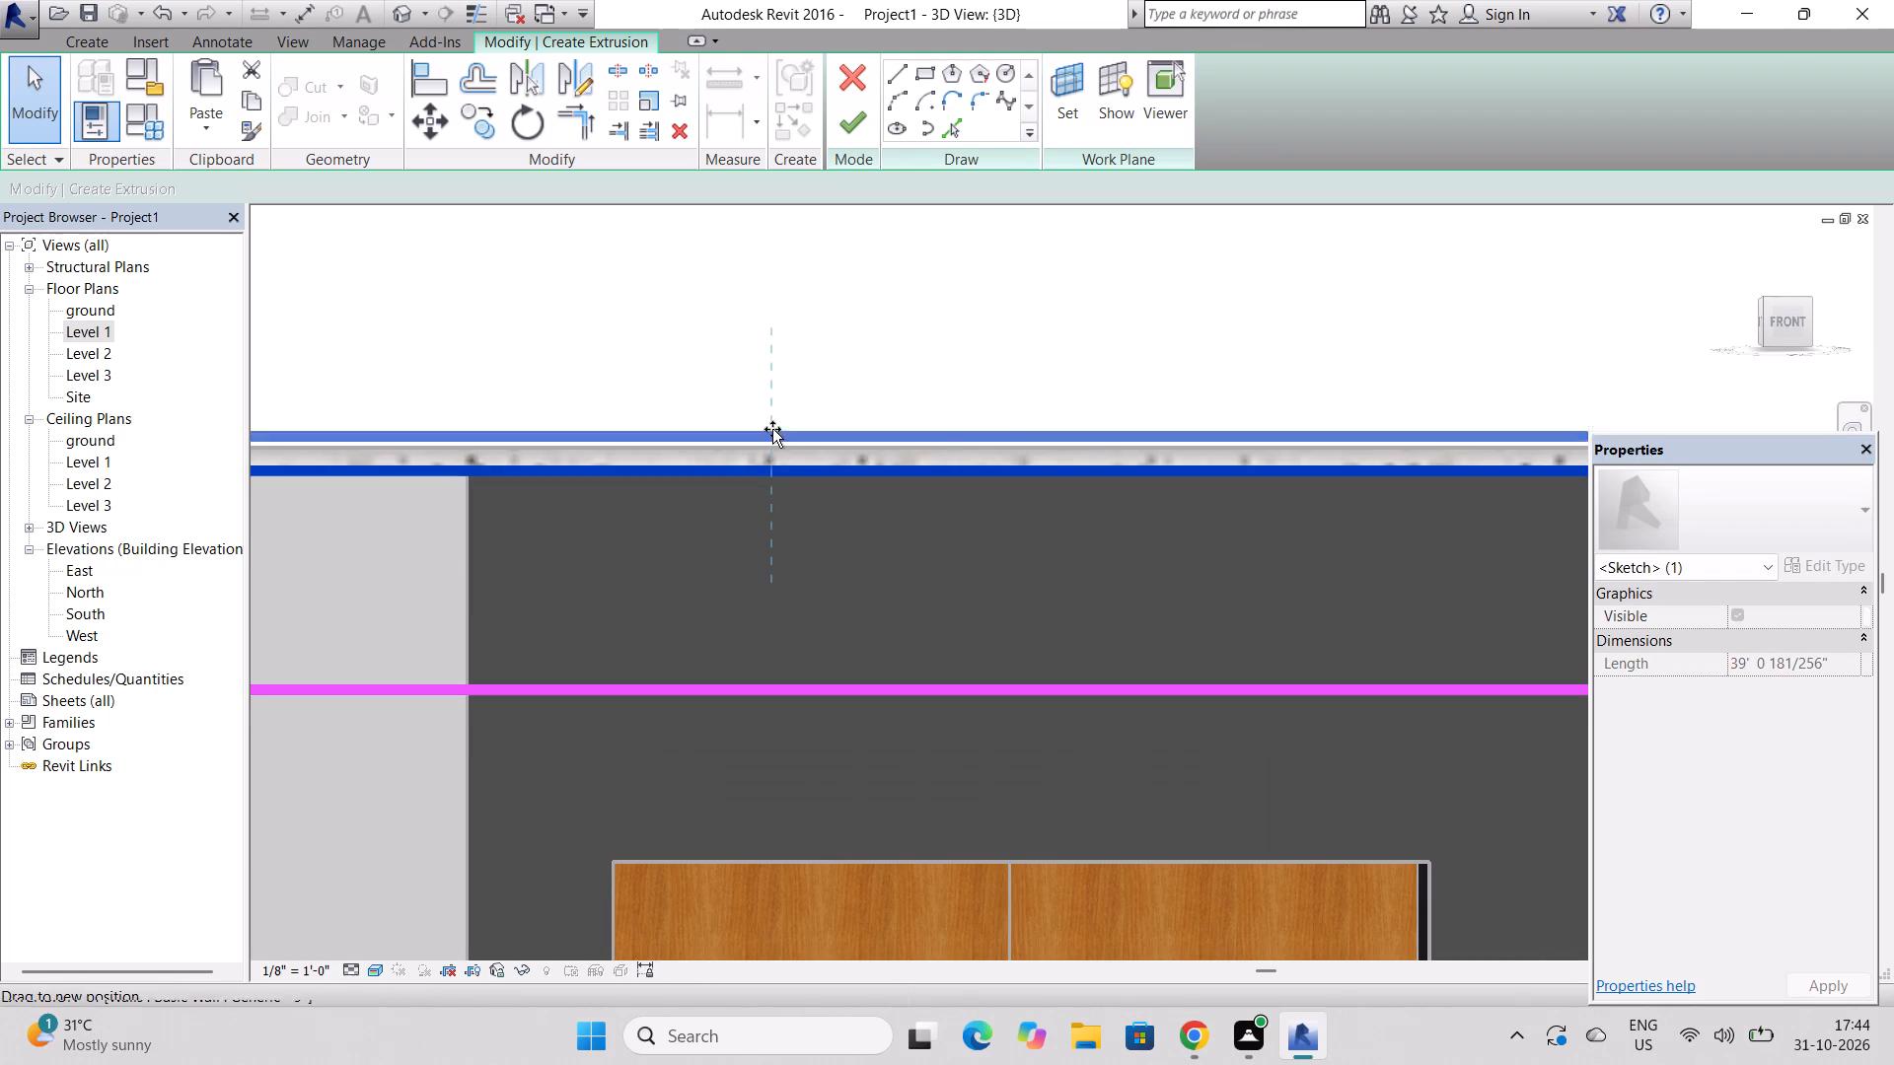
pyautogui.moveTo(772, 429); pyautogui.dragTo(774, 441)
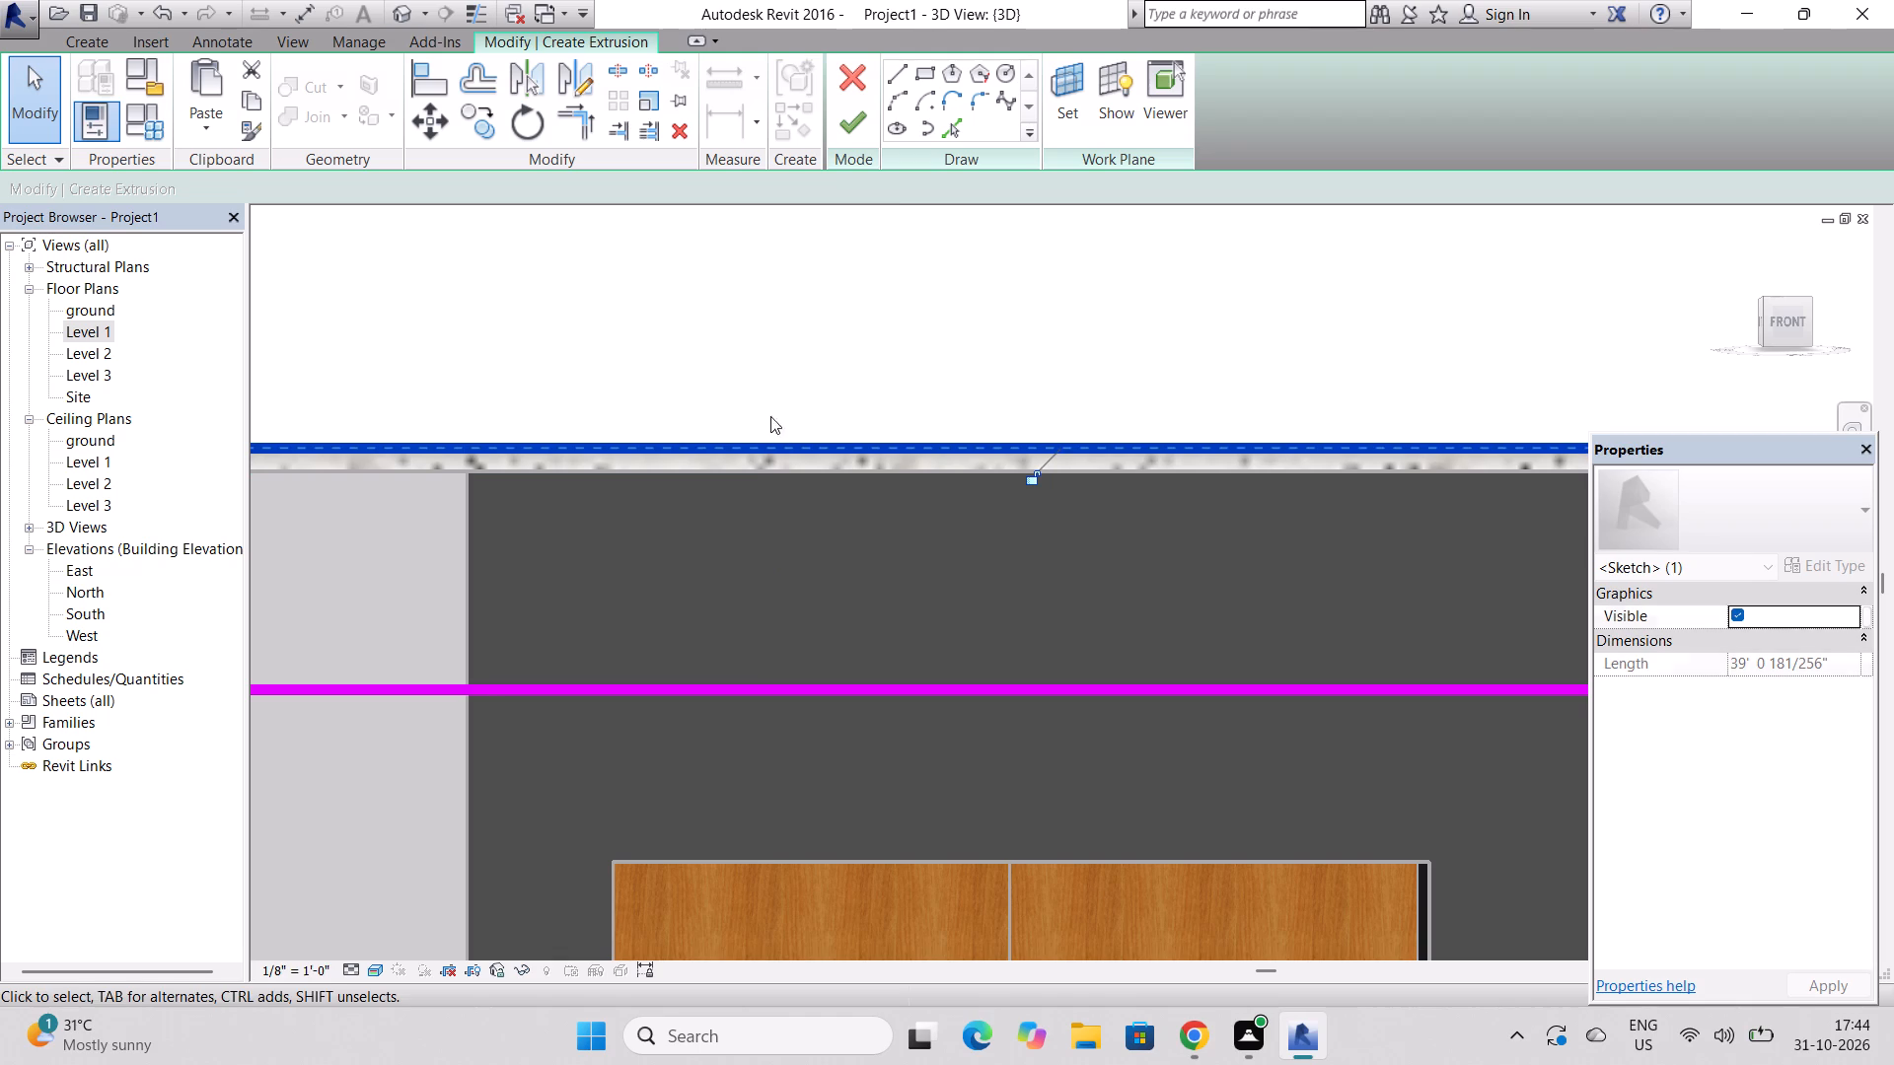
# Finish the profile as a 1' 0" deep solid extrusion and complete the in-place wall model.
pyautogui.click(865, 108)
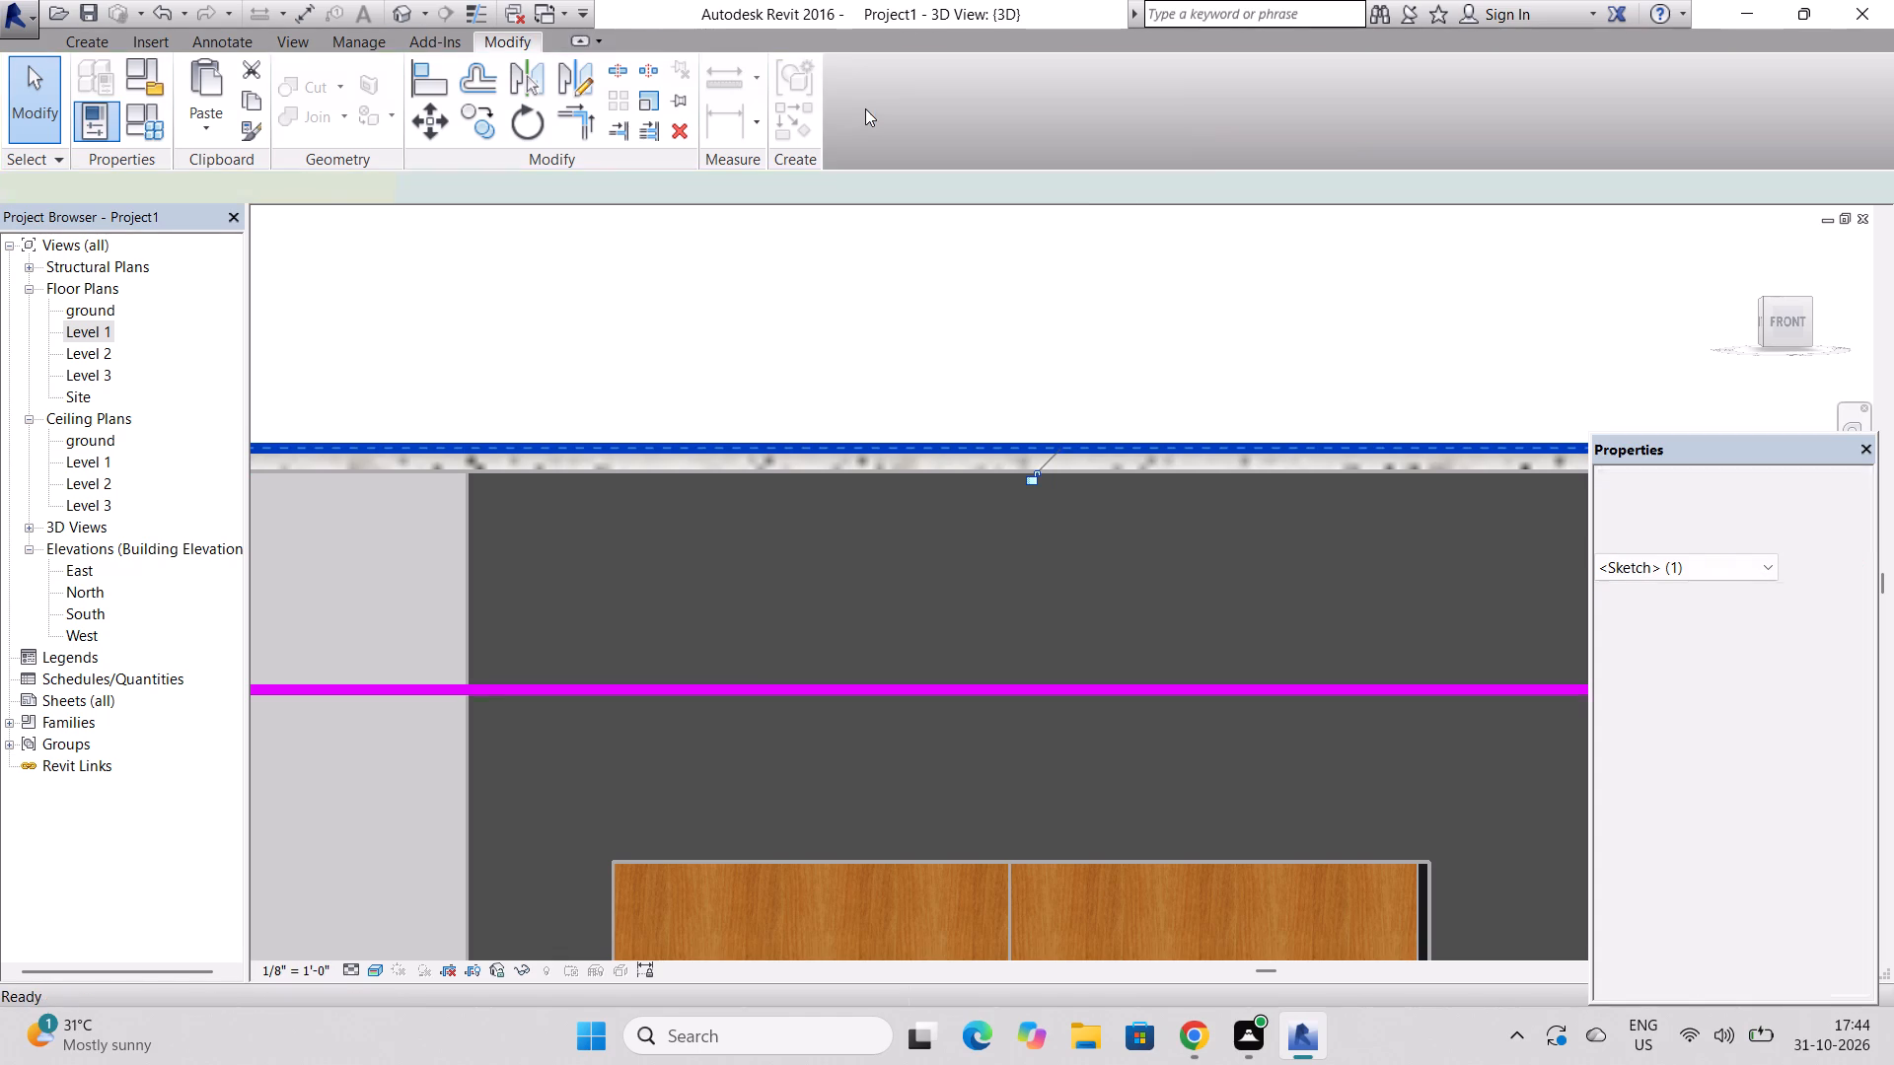
pyautogui.scroll(-8, 798, 406)
pyautogui.scroll(-4, 828, 495)
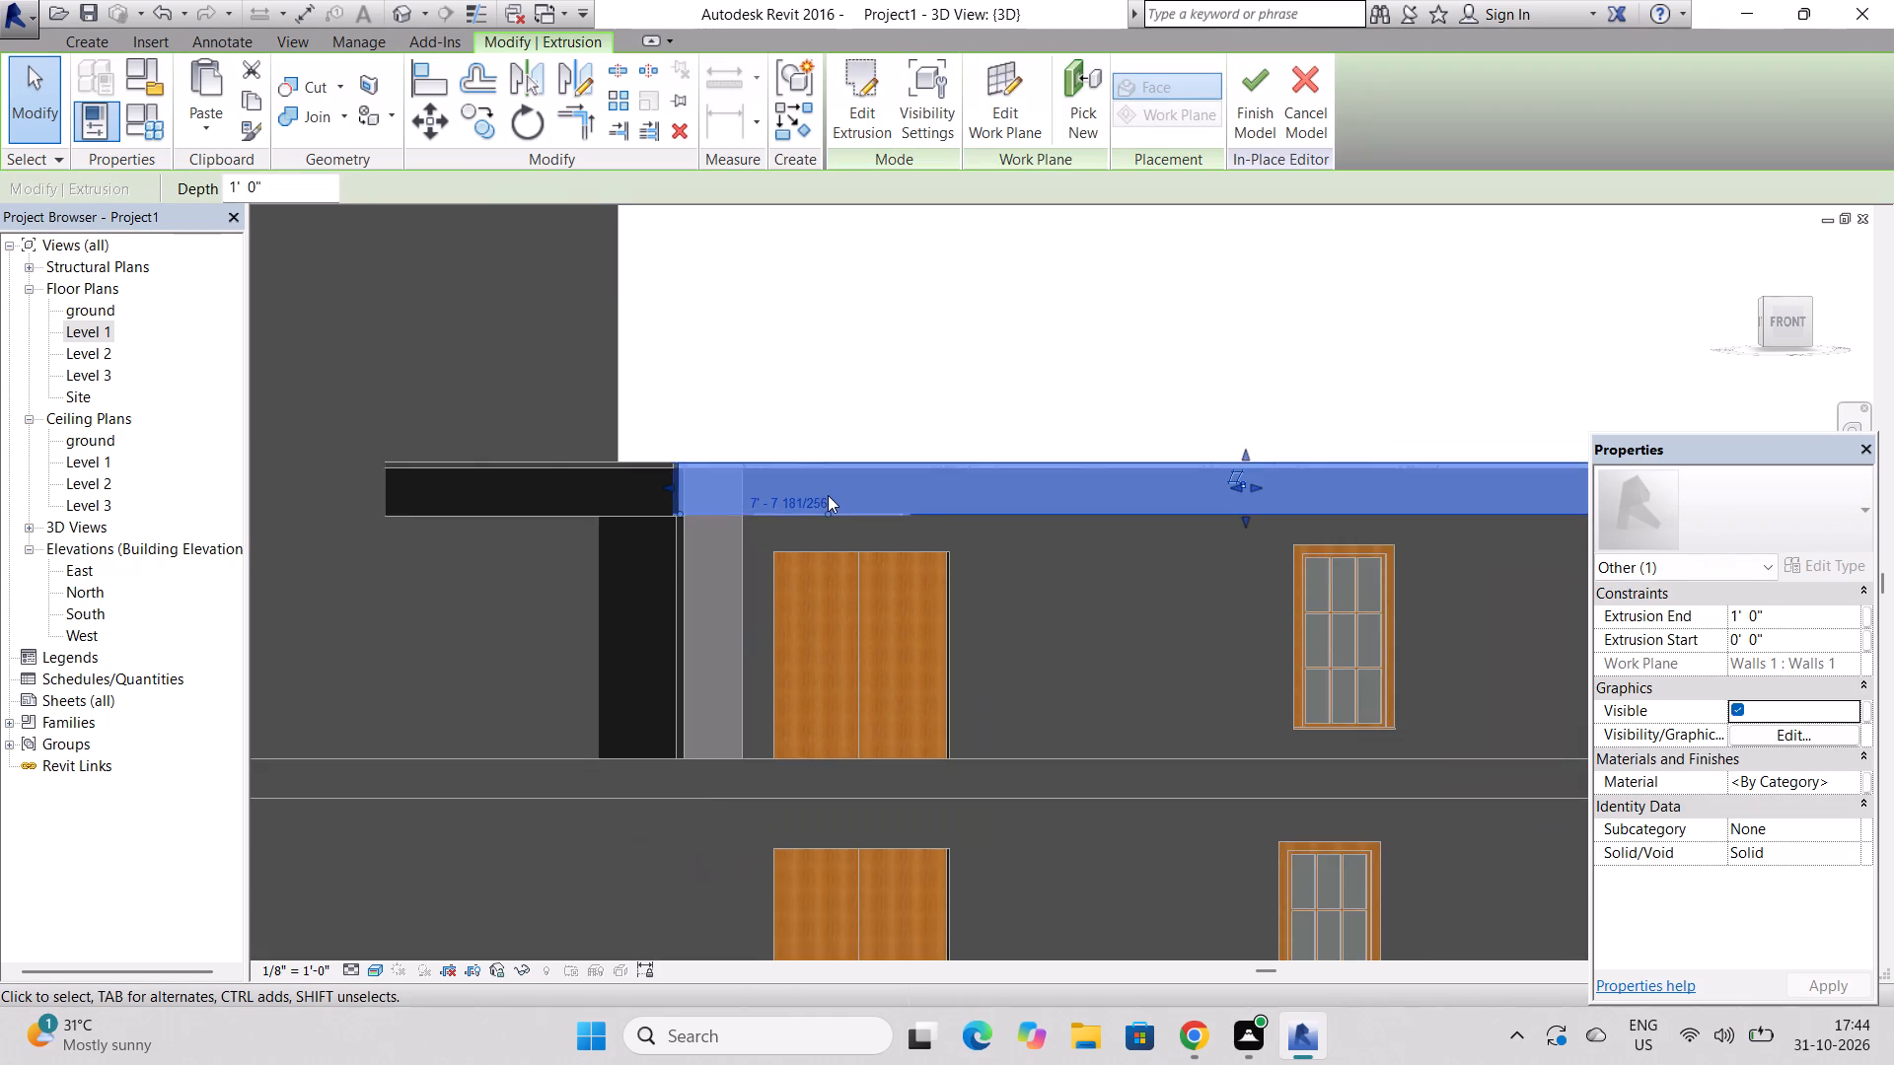
pyautogui.scroll(-3, 828, 495)
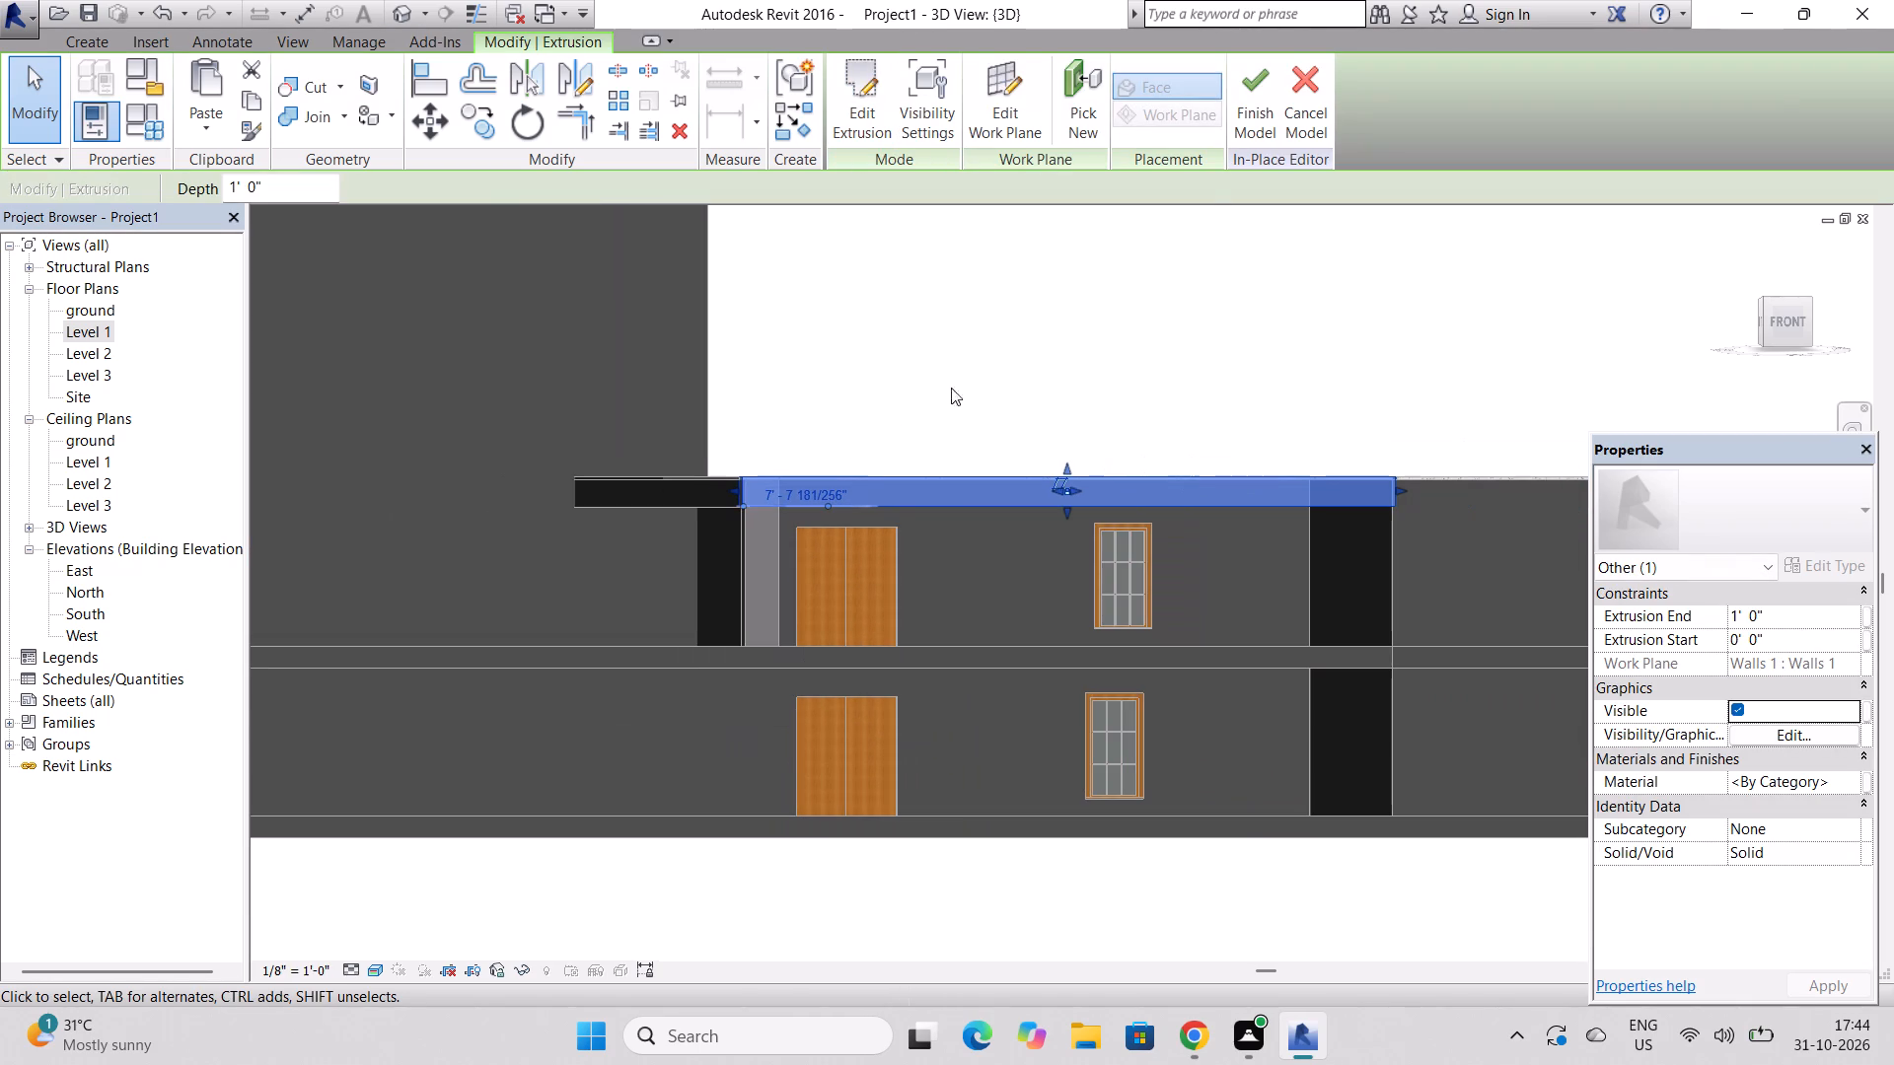
pyautogui.click(1262, 101)
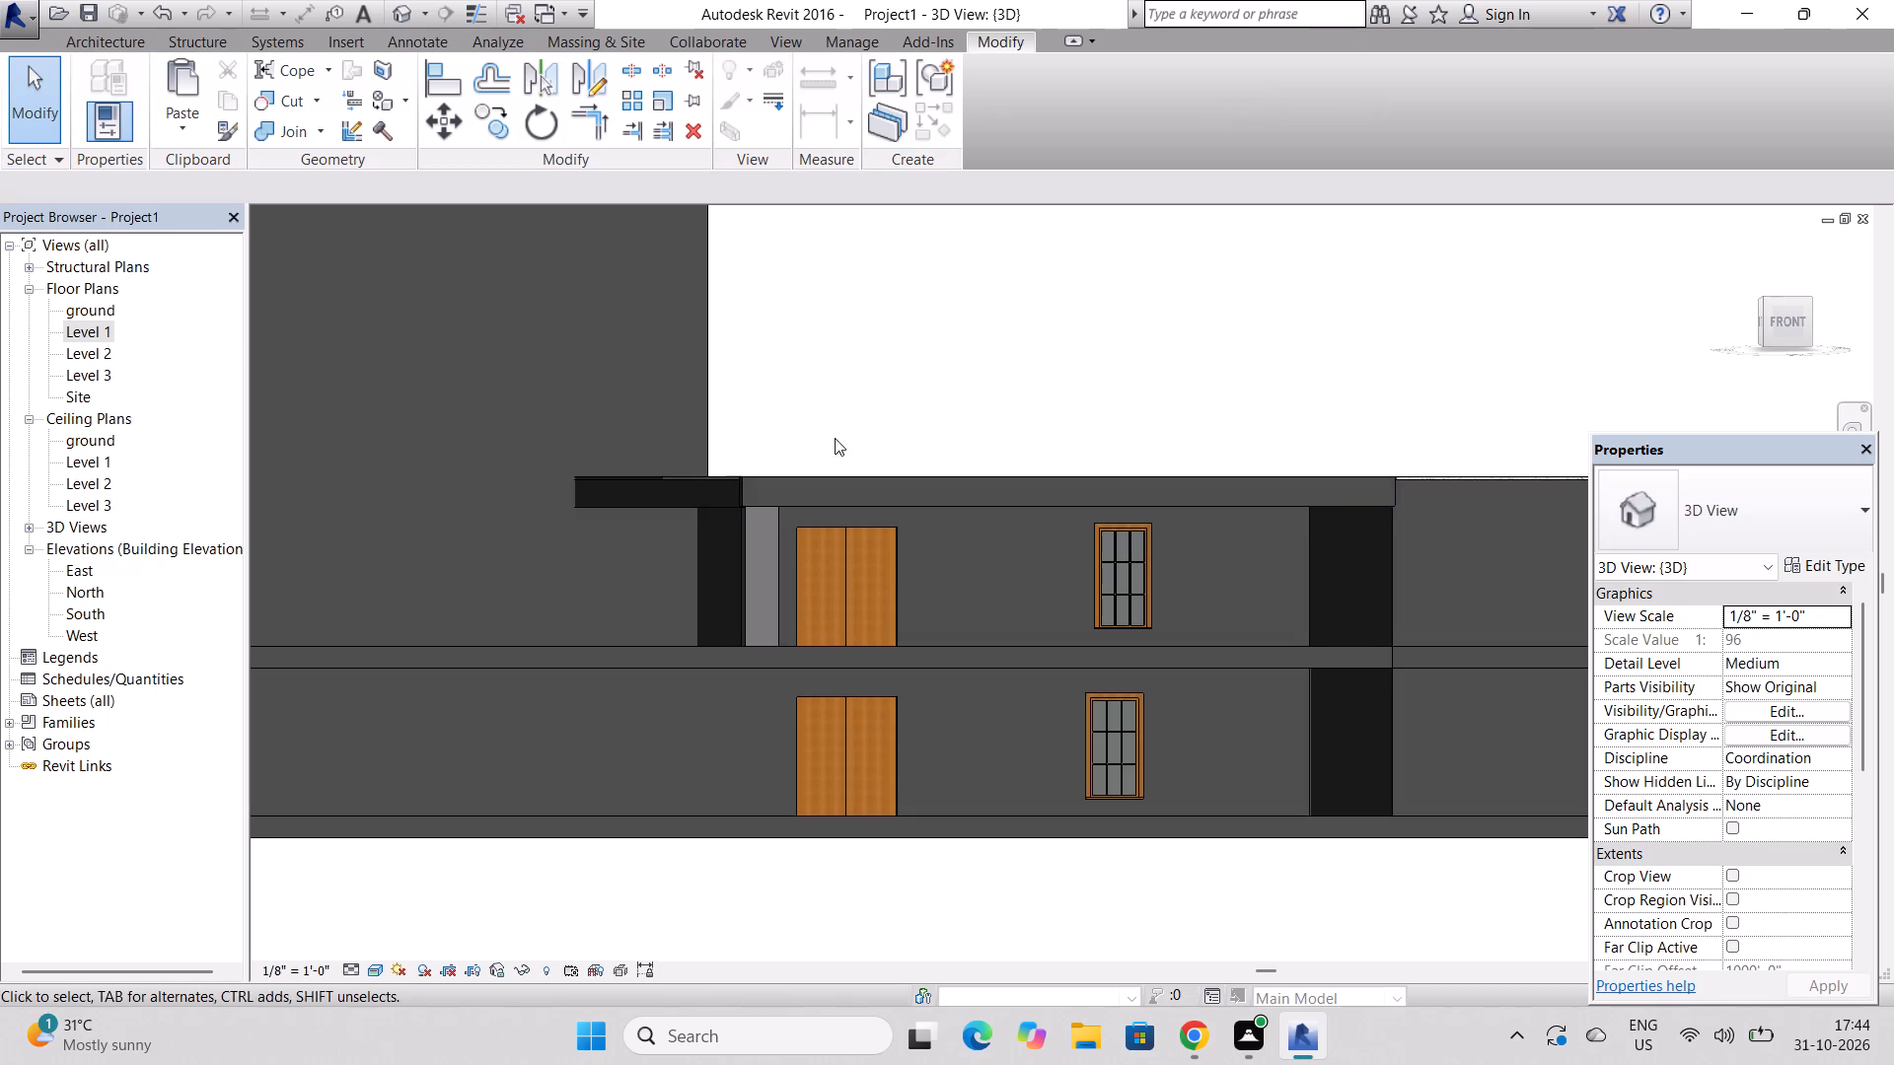
pyautogui.scroll(-4, 765, 540)
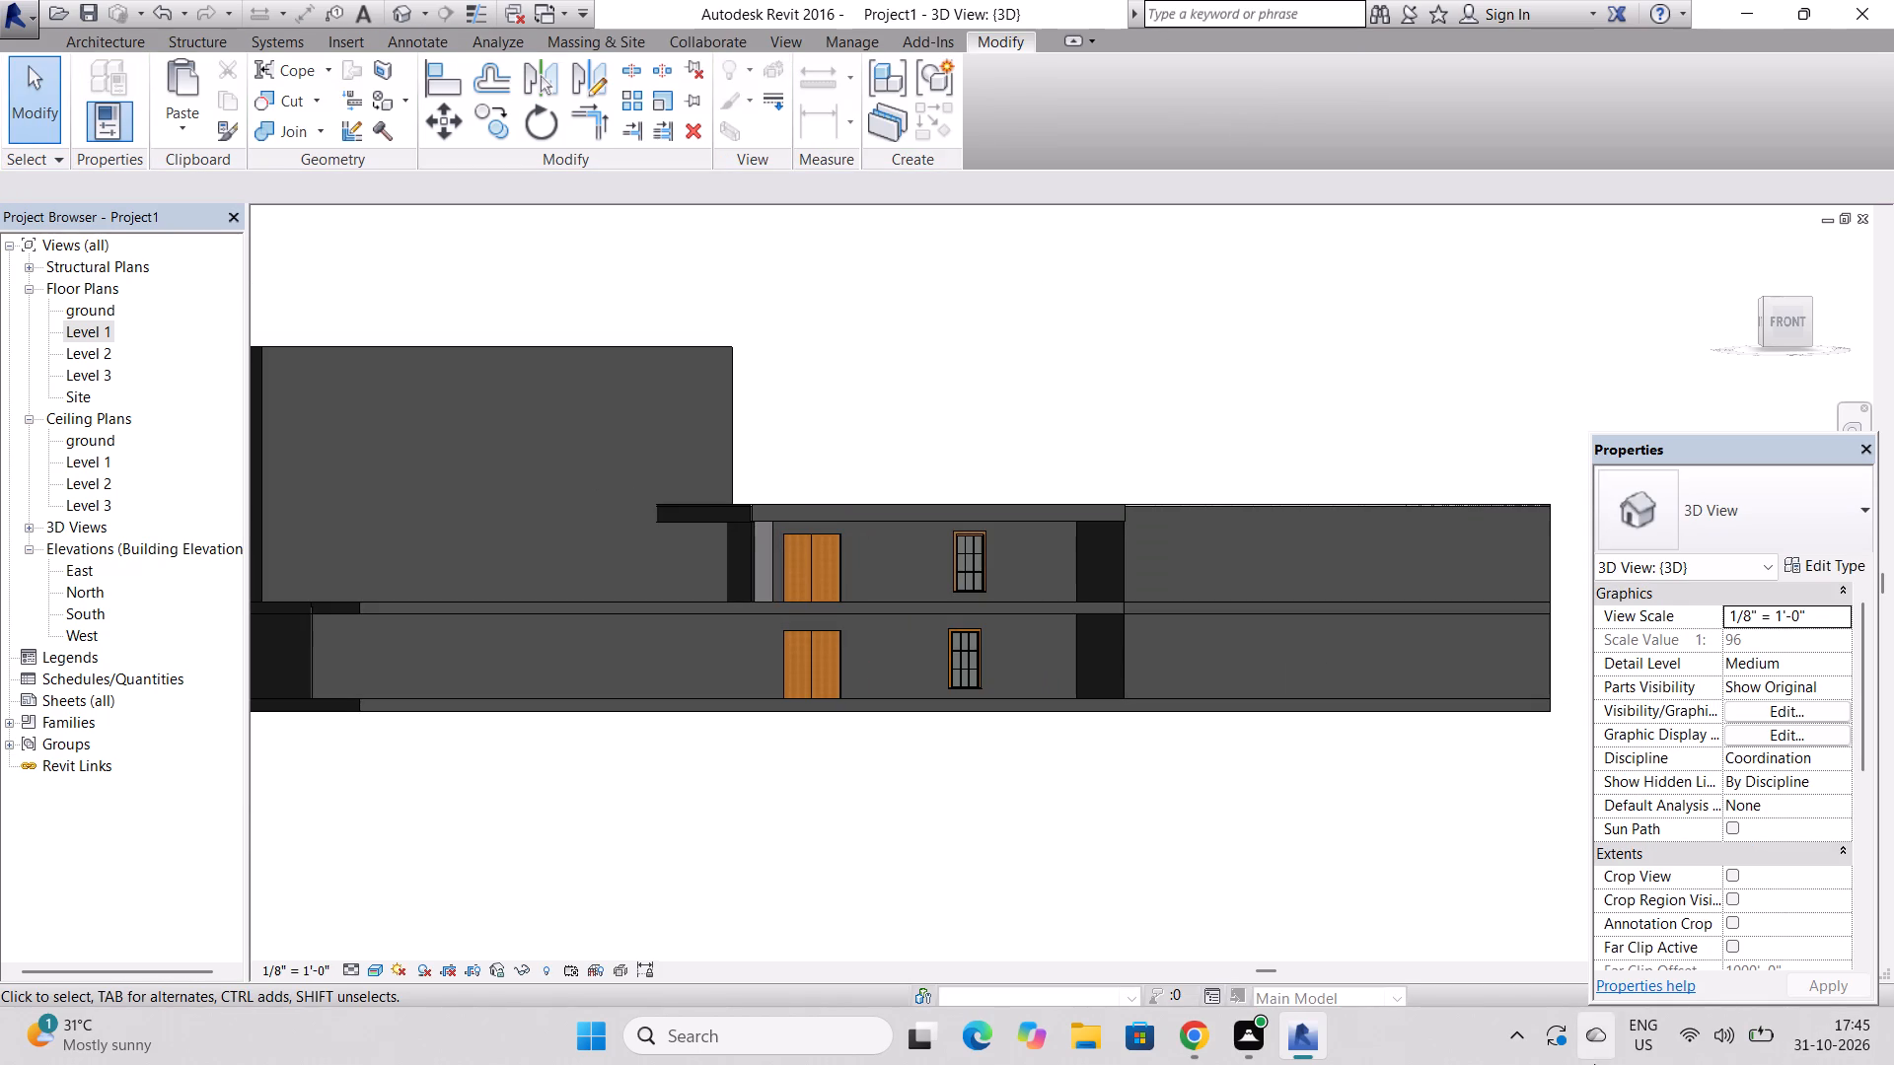
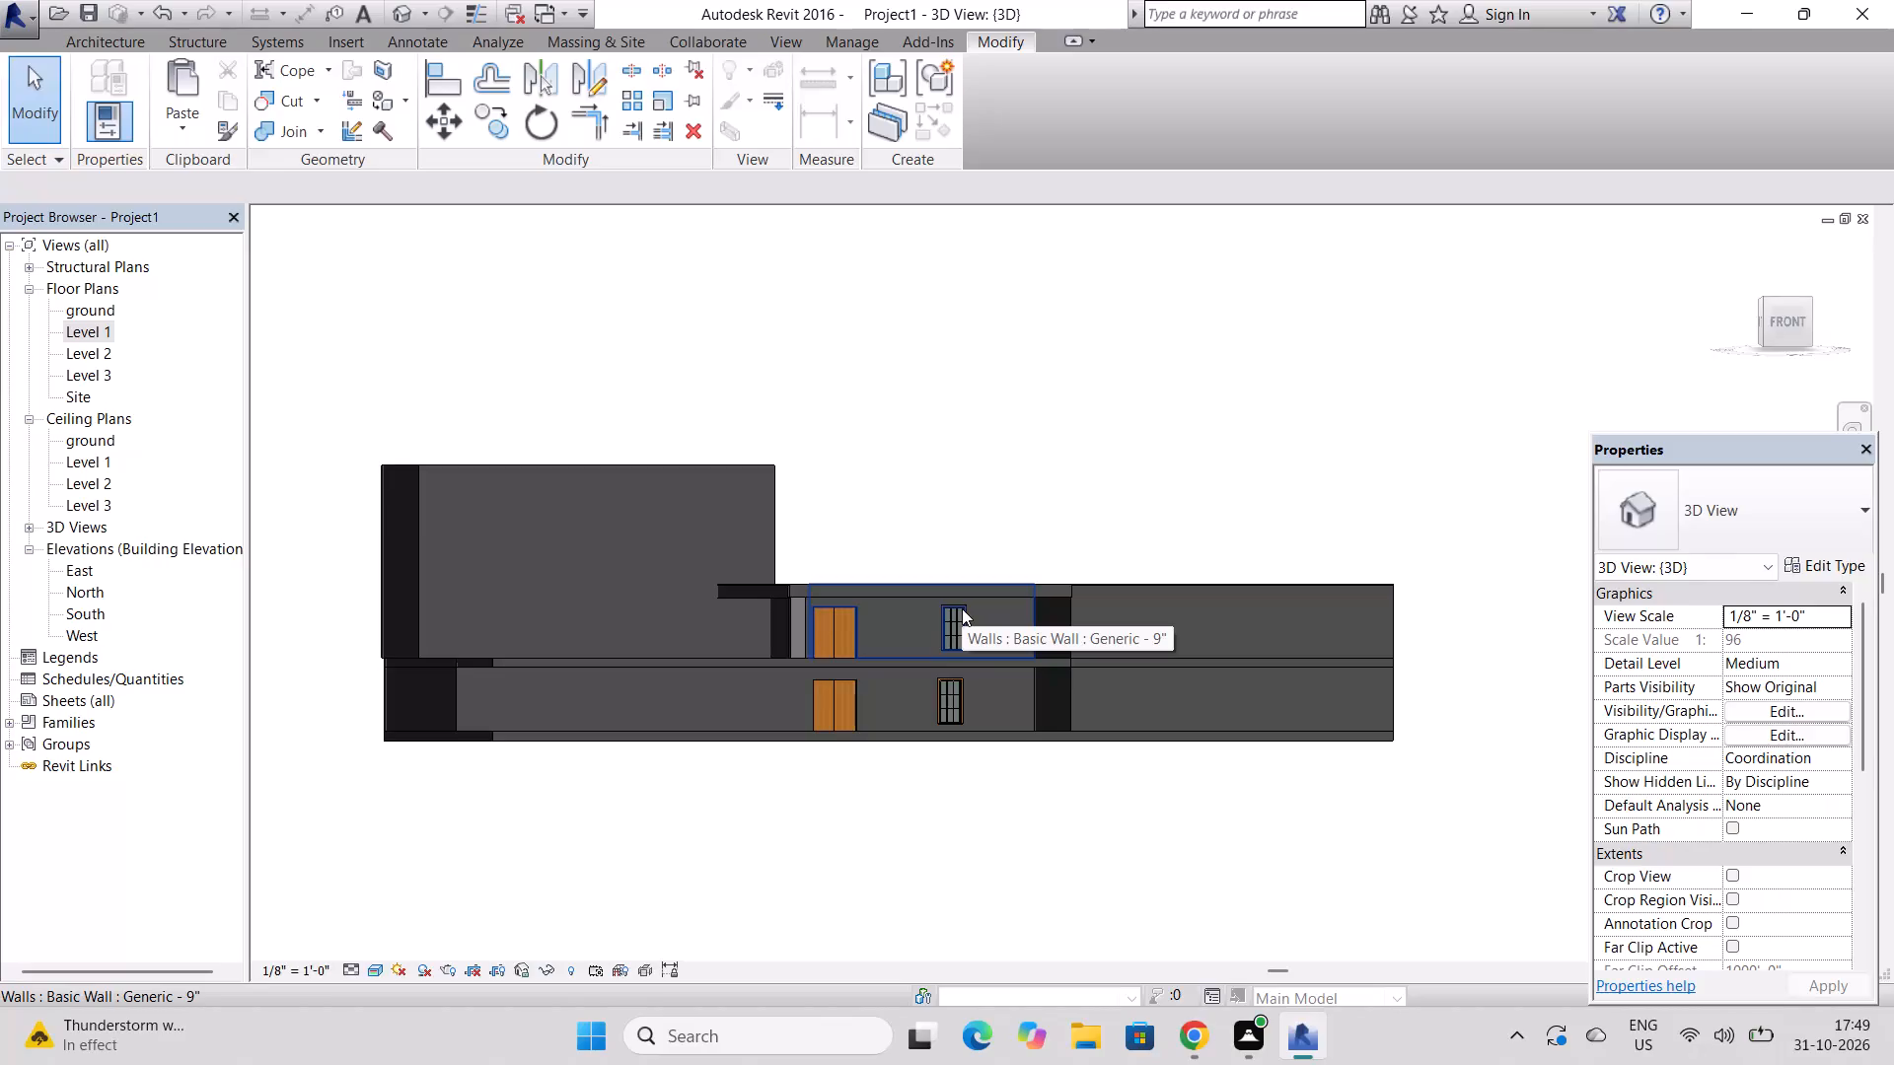
# Open the North elevation and examine the compound ceiling at Level 2 and its height offset.
pyautogui.scroll(-2, 962, 608)
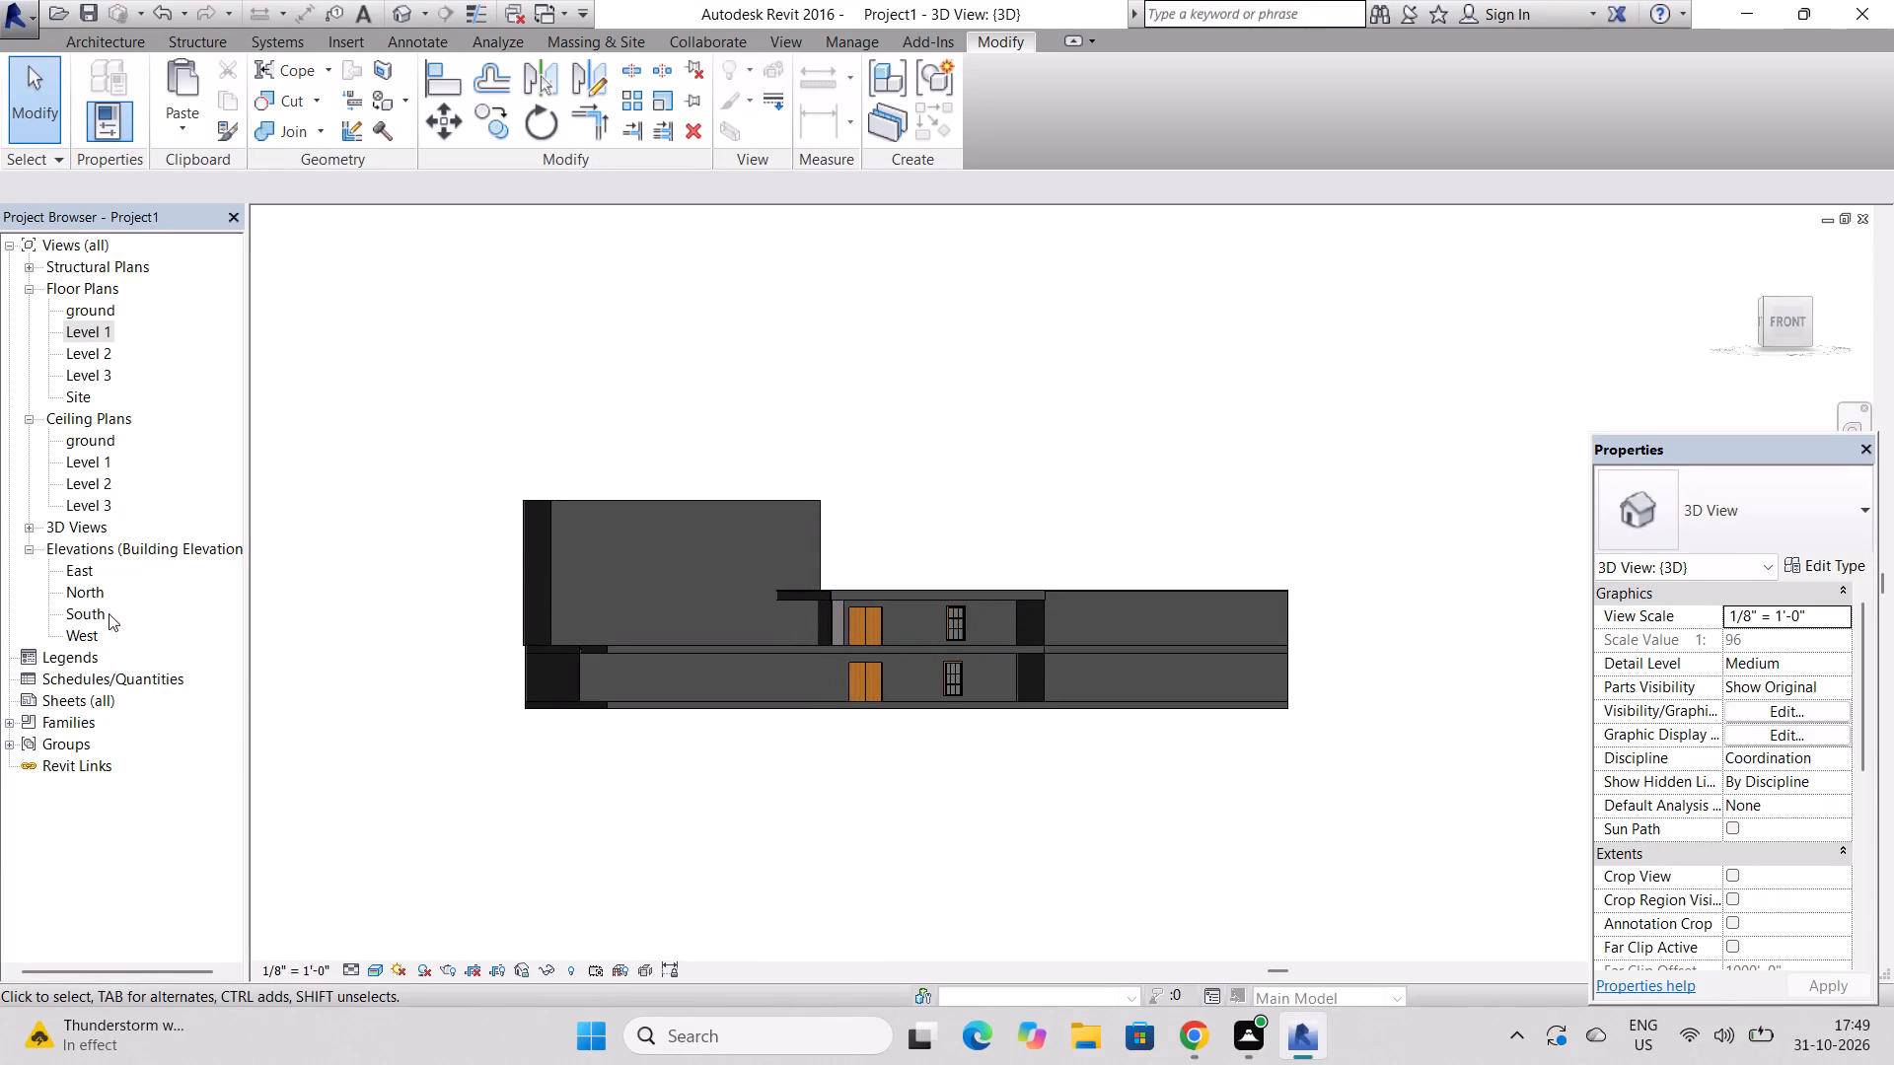
pyautogui.doubleClick(95, 589)
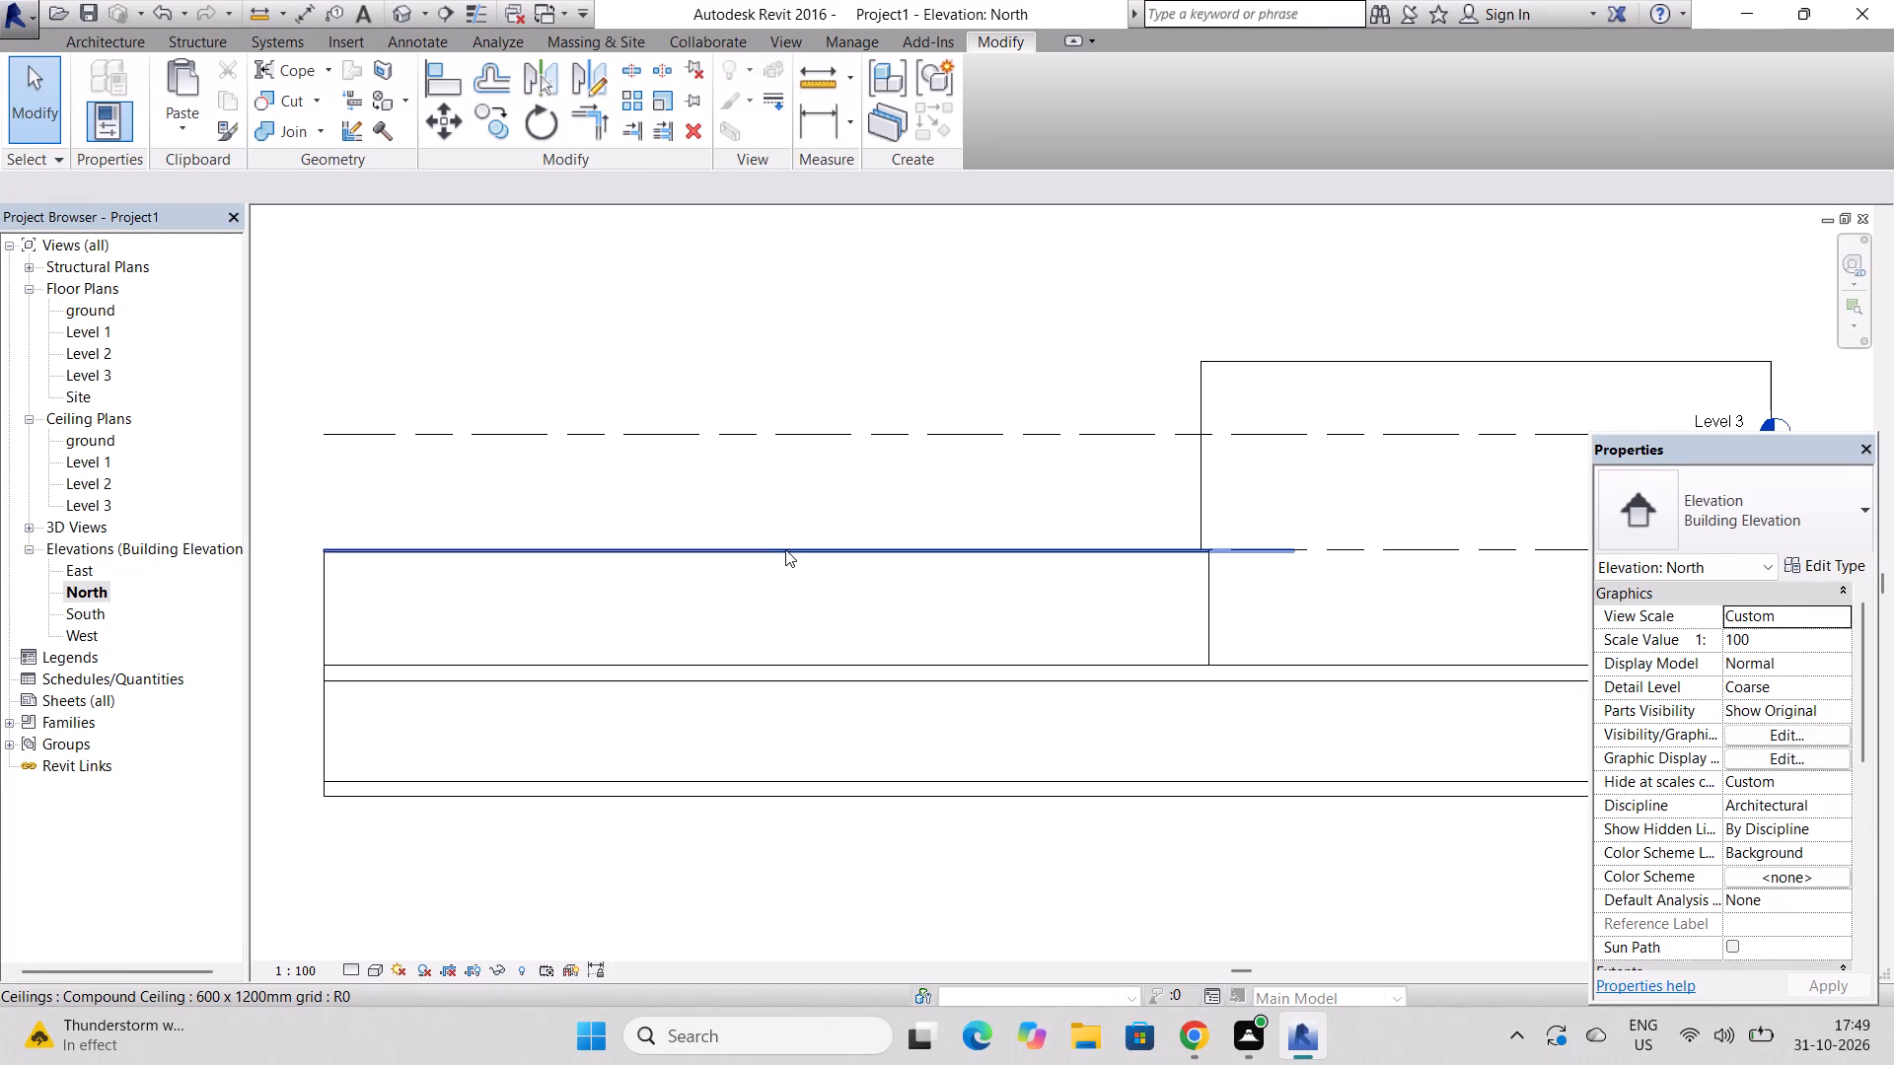
pyautogui.scroll(-3, 778, 656)
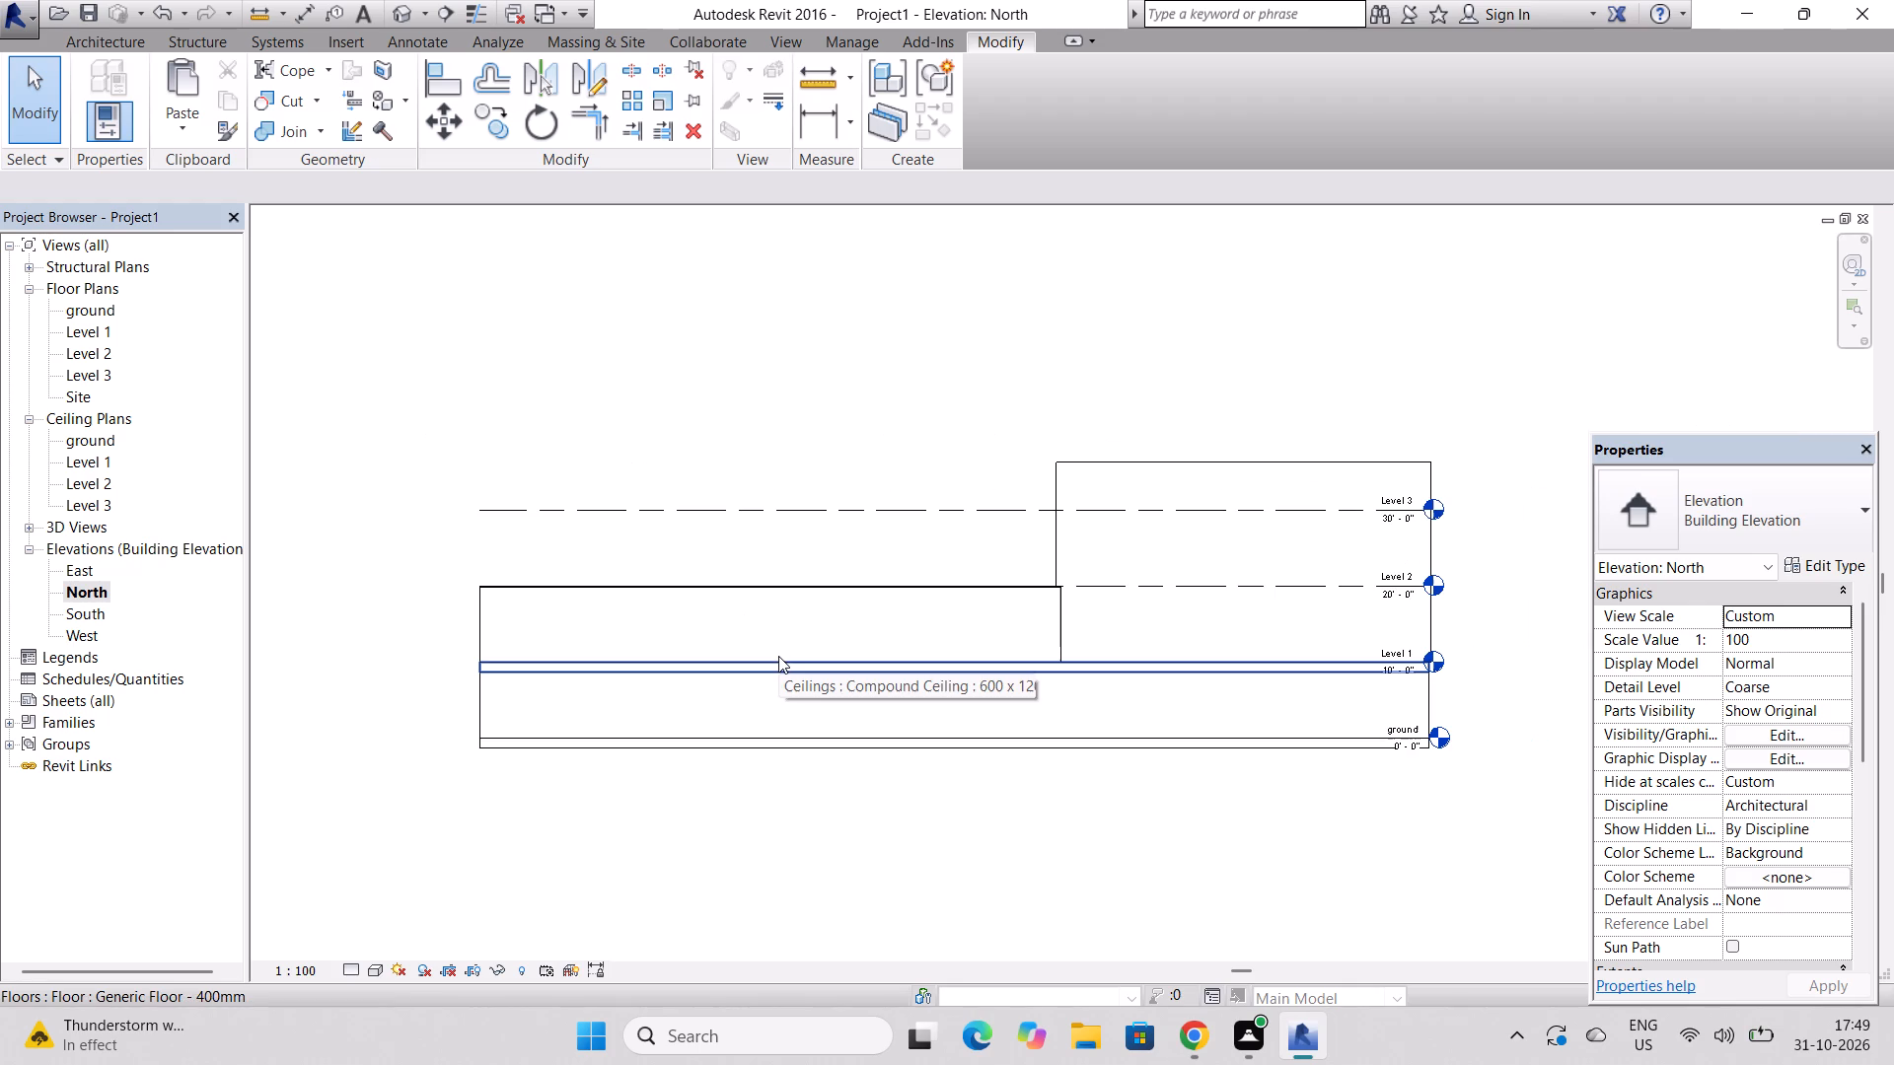
pyautogui.scroll(3, 778, 656)
pyautogui.click(766, 558)
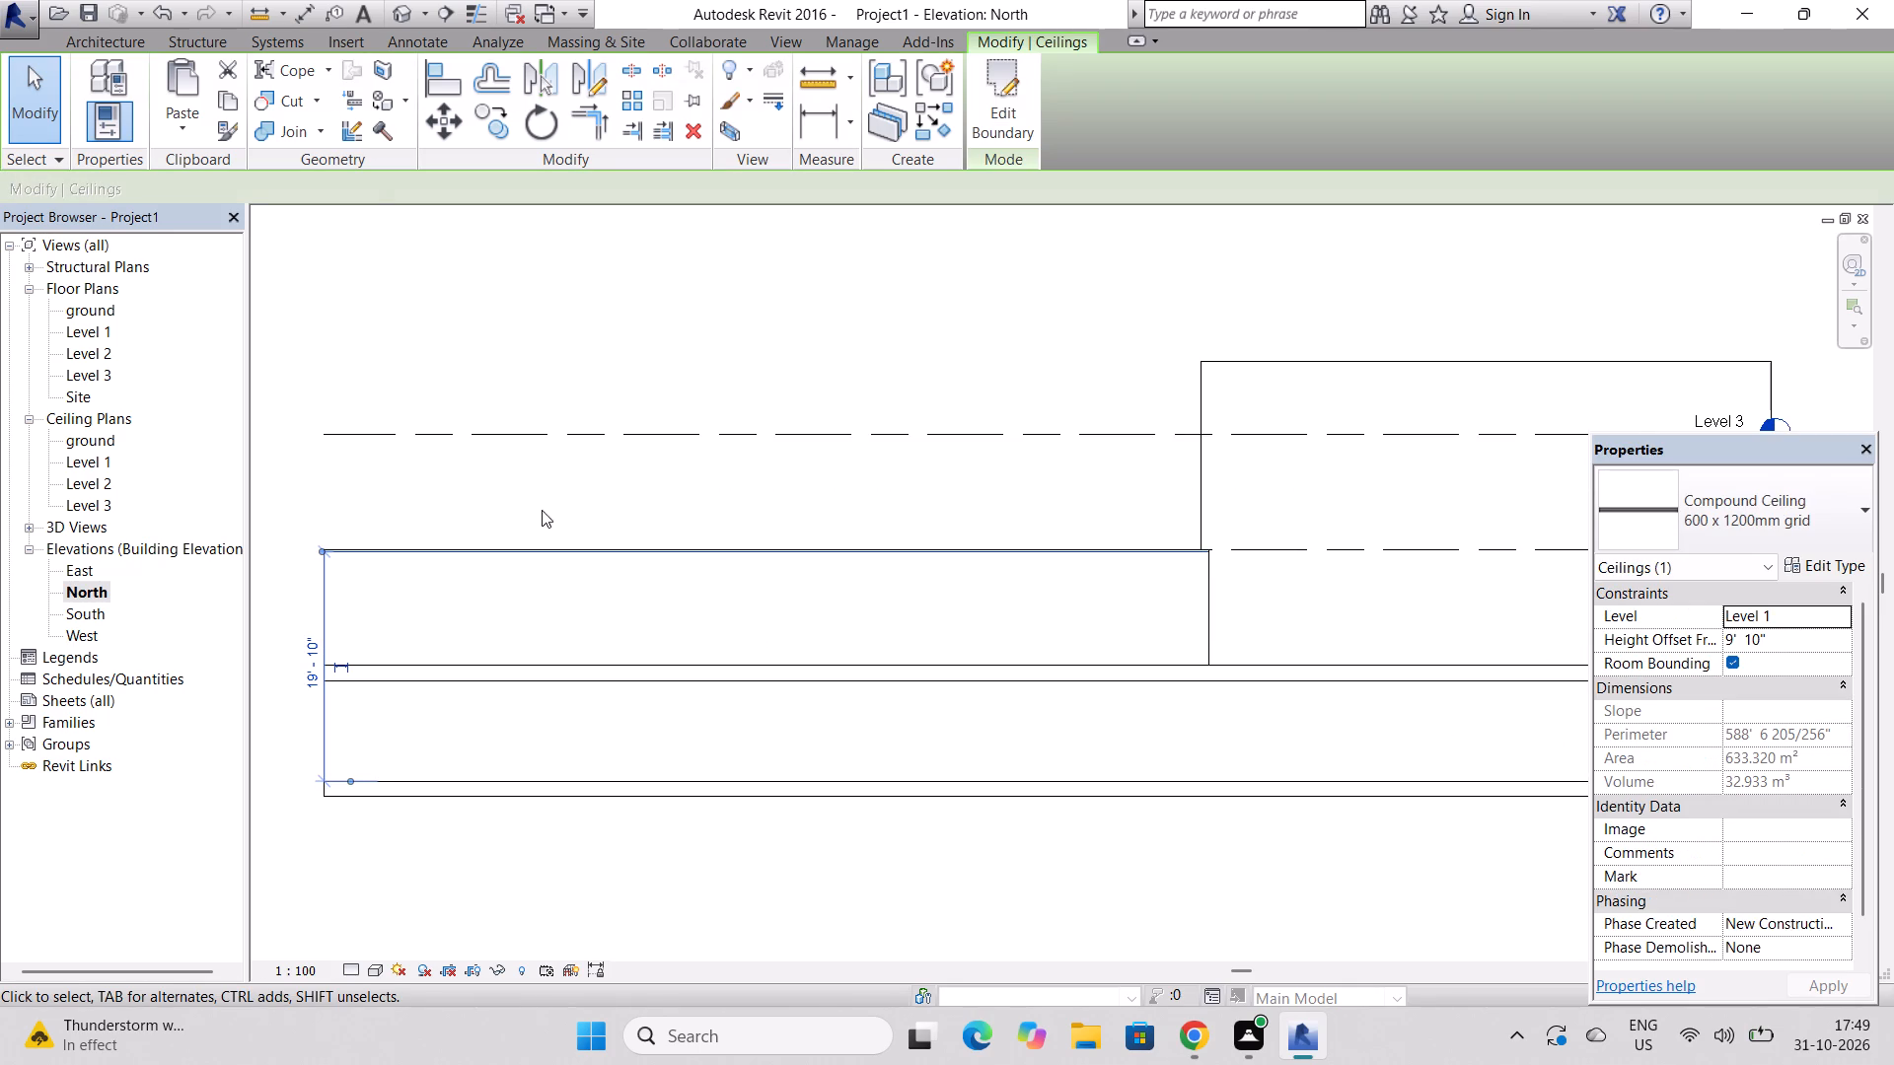
pyautogui.click(647, 557)
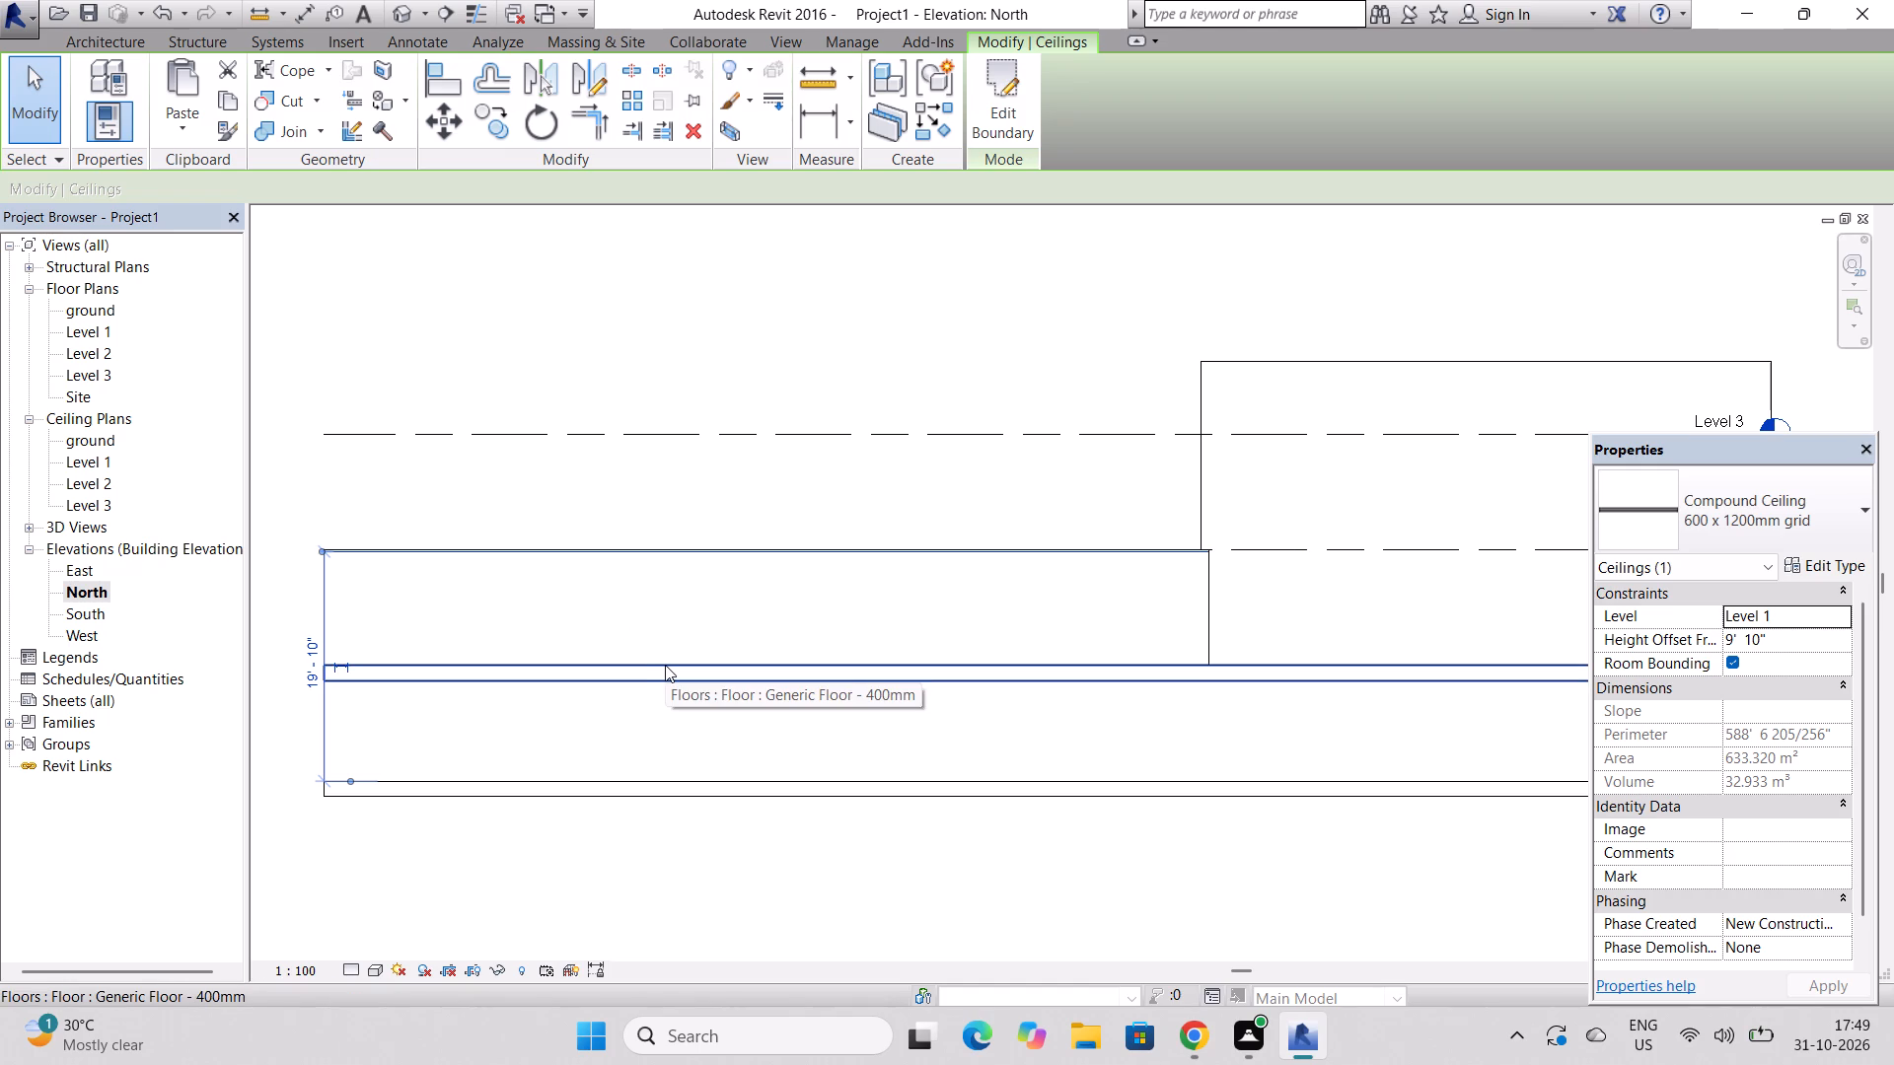
pyautogui.press('Escape')
pyautogui.press('Escape')
pyautogui.press('Escape')
pyautogui.click(660, 554)
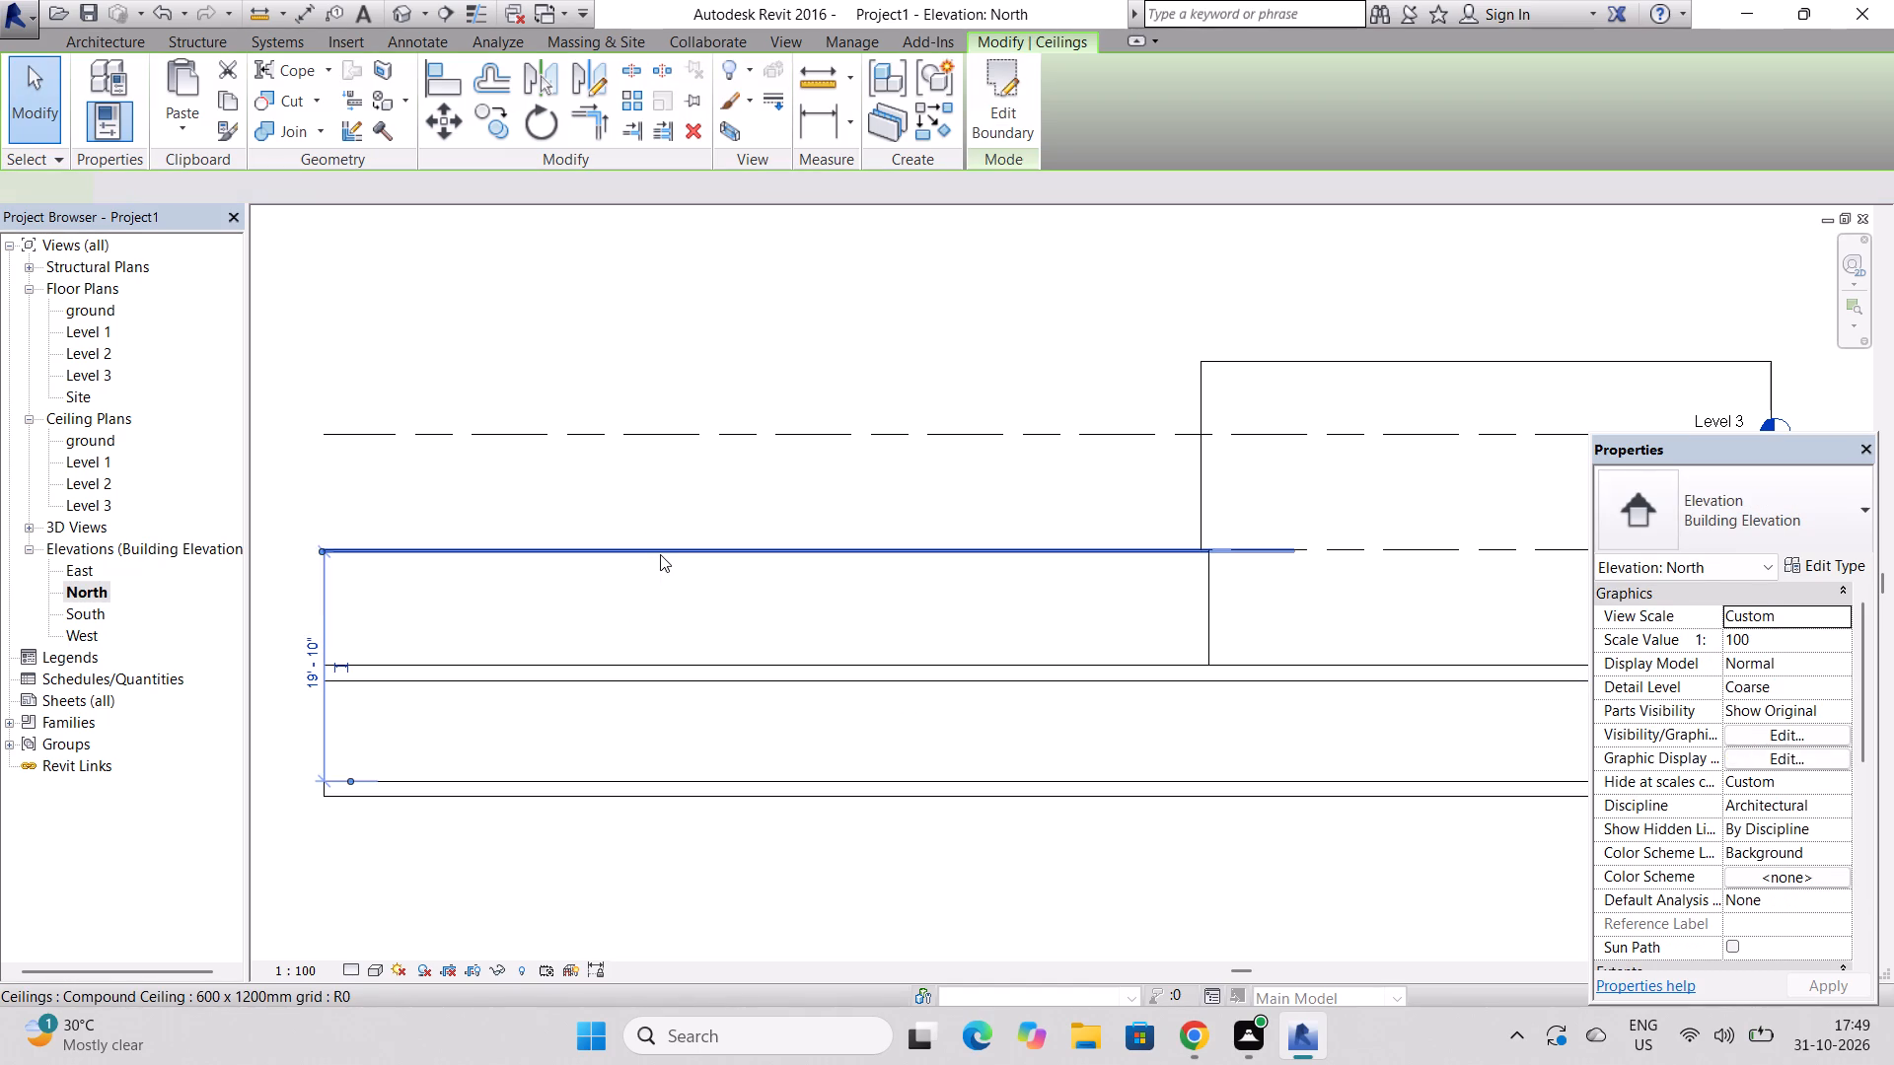
pyautogui.doubleClick(660, 554)
pyautogui.press('Escape')
pyautogui.press('Escape')
pyautogui.press('Escape')
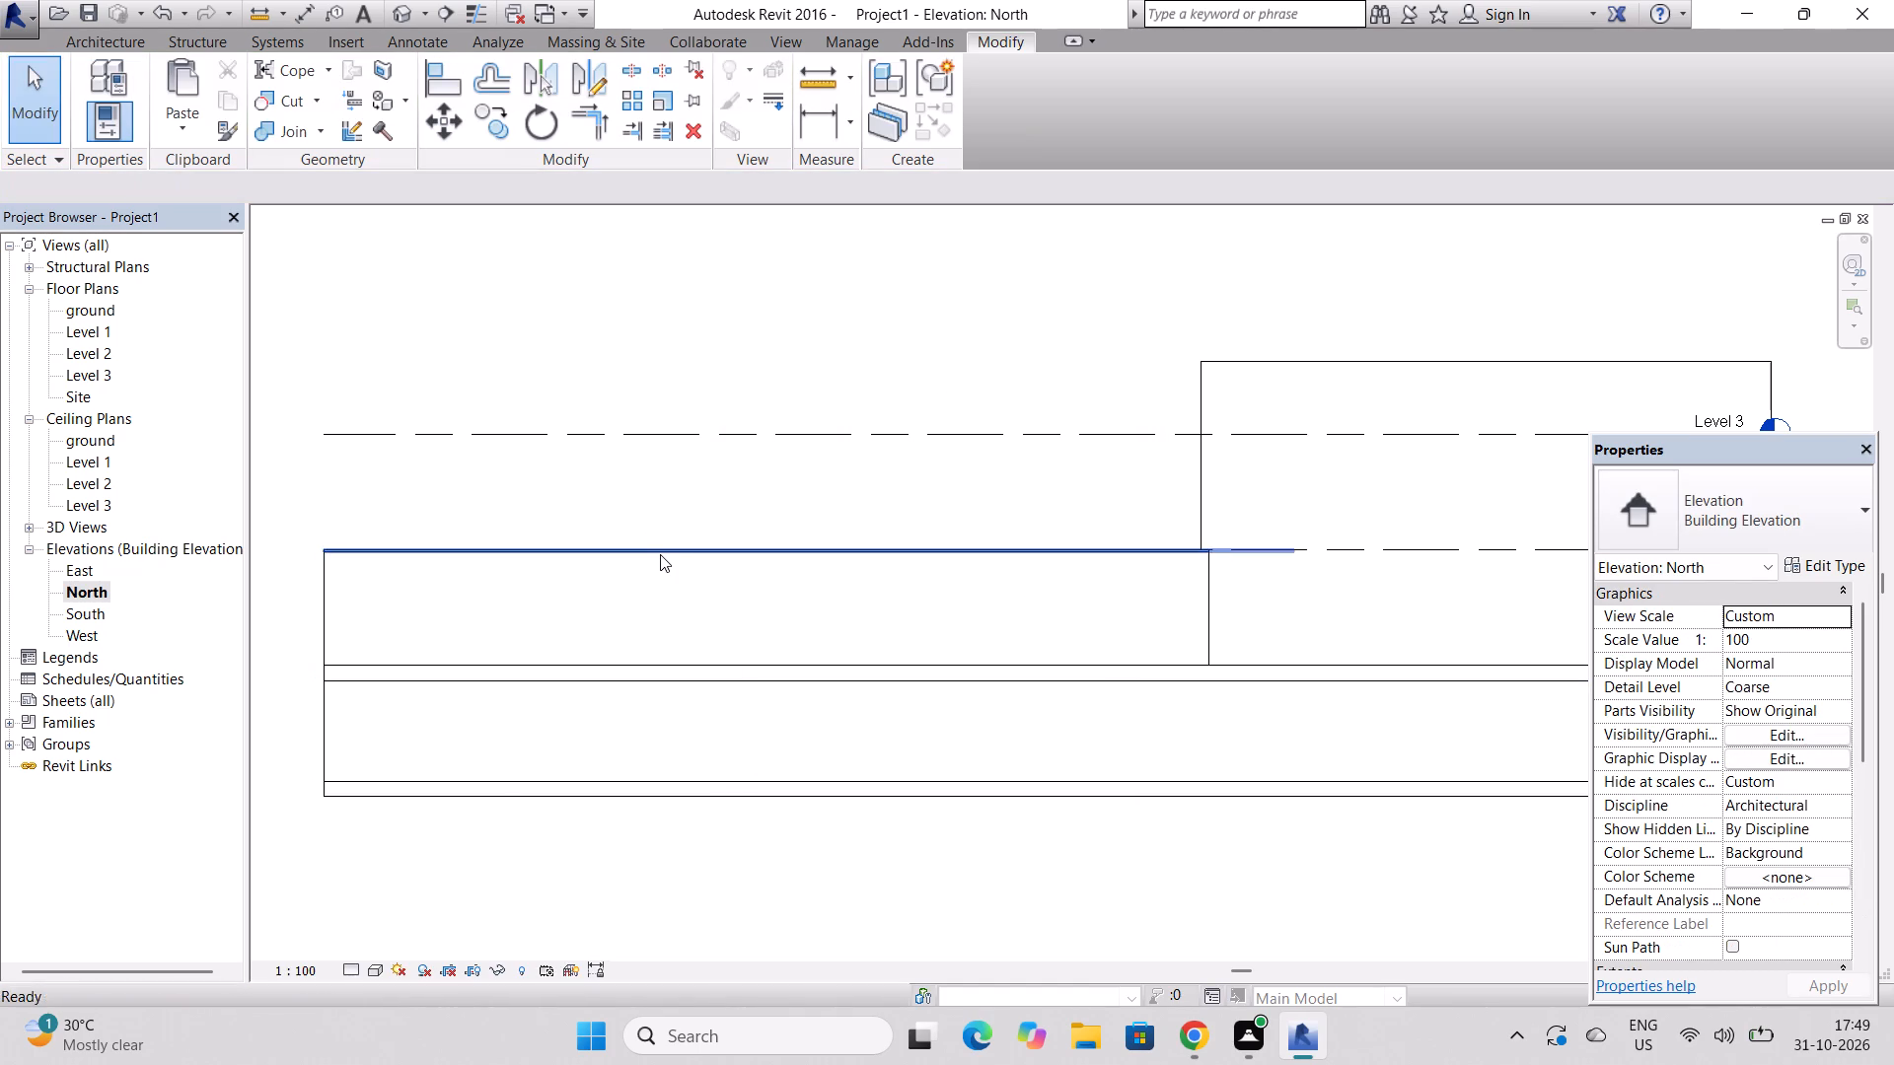
pyautogui.press('Escape')
pyautogui.press('Escape')
pyautogui.press('Escape')
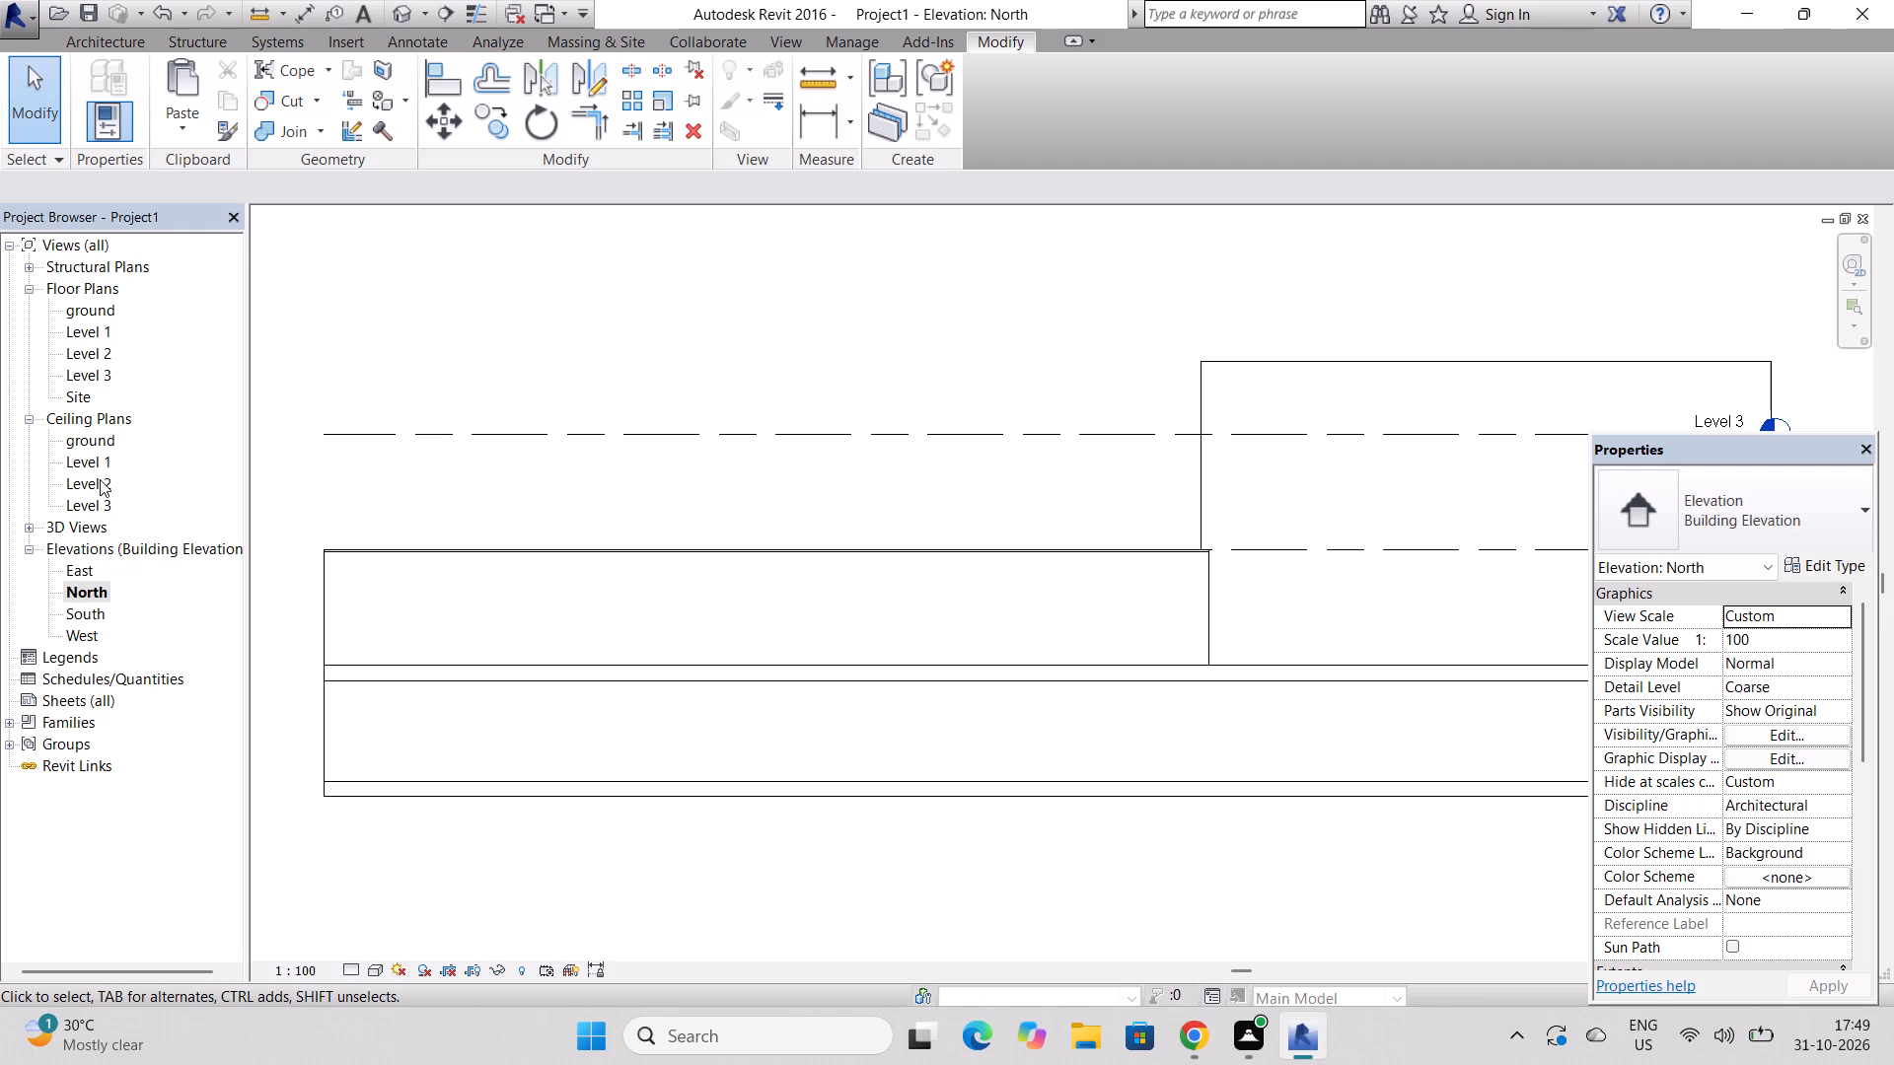
# In the South elevation, lower the tops of the tall block's front and rear walls to Level 3, 20' 0" high.
pyautogui.click(91, 609)
pyautogui.click(91, 609)
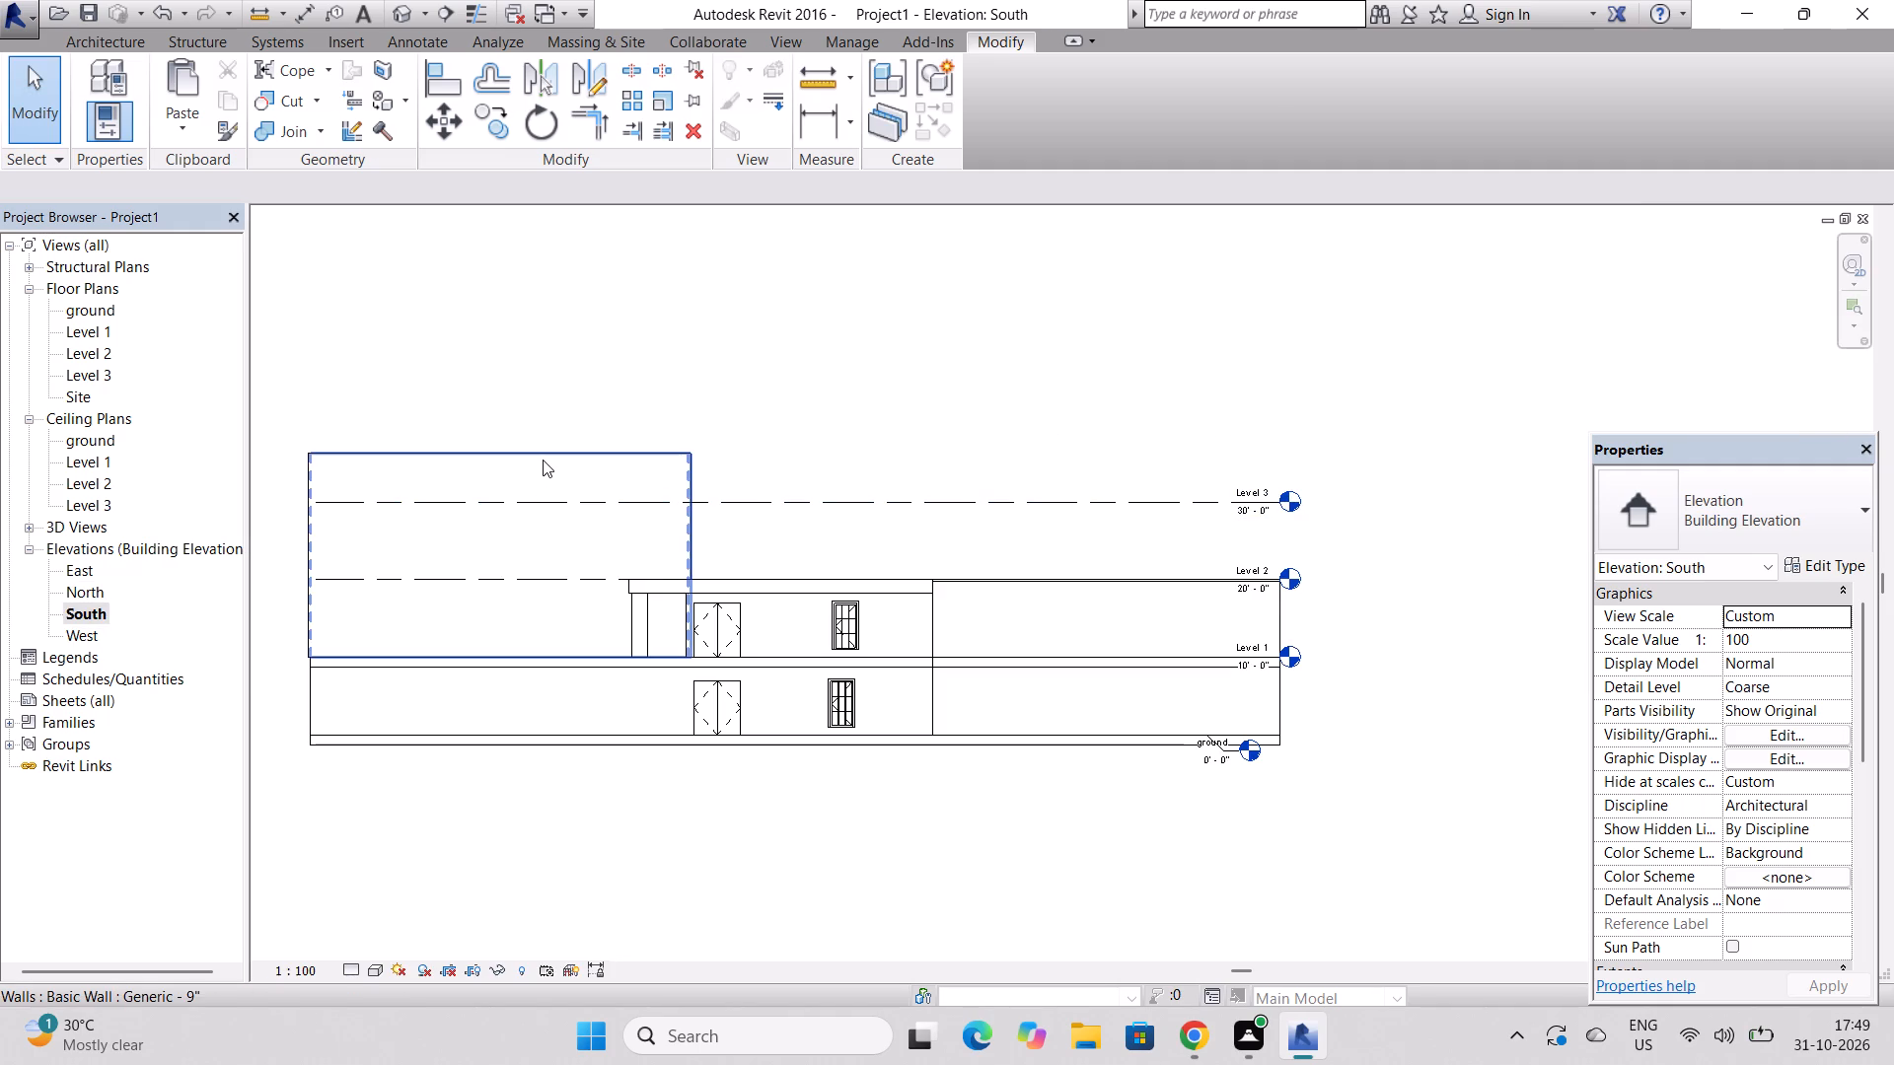
pyautogui.click(543, 460)
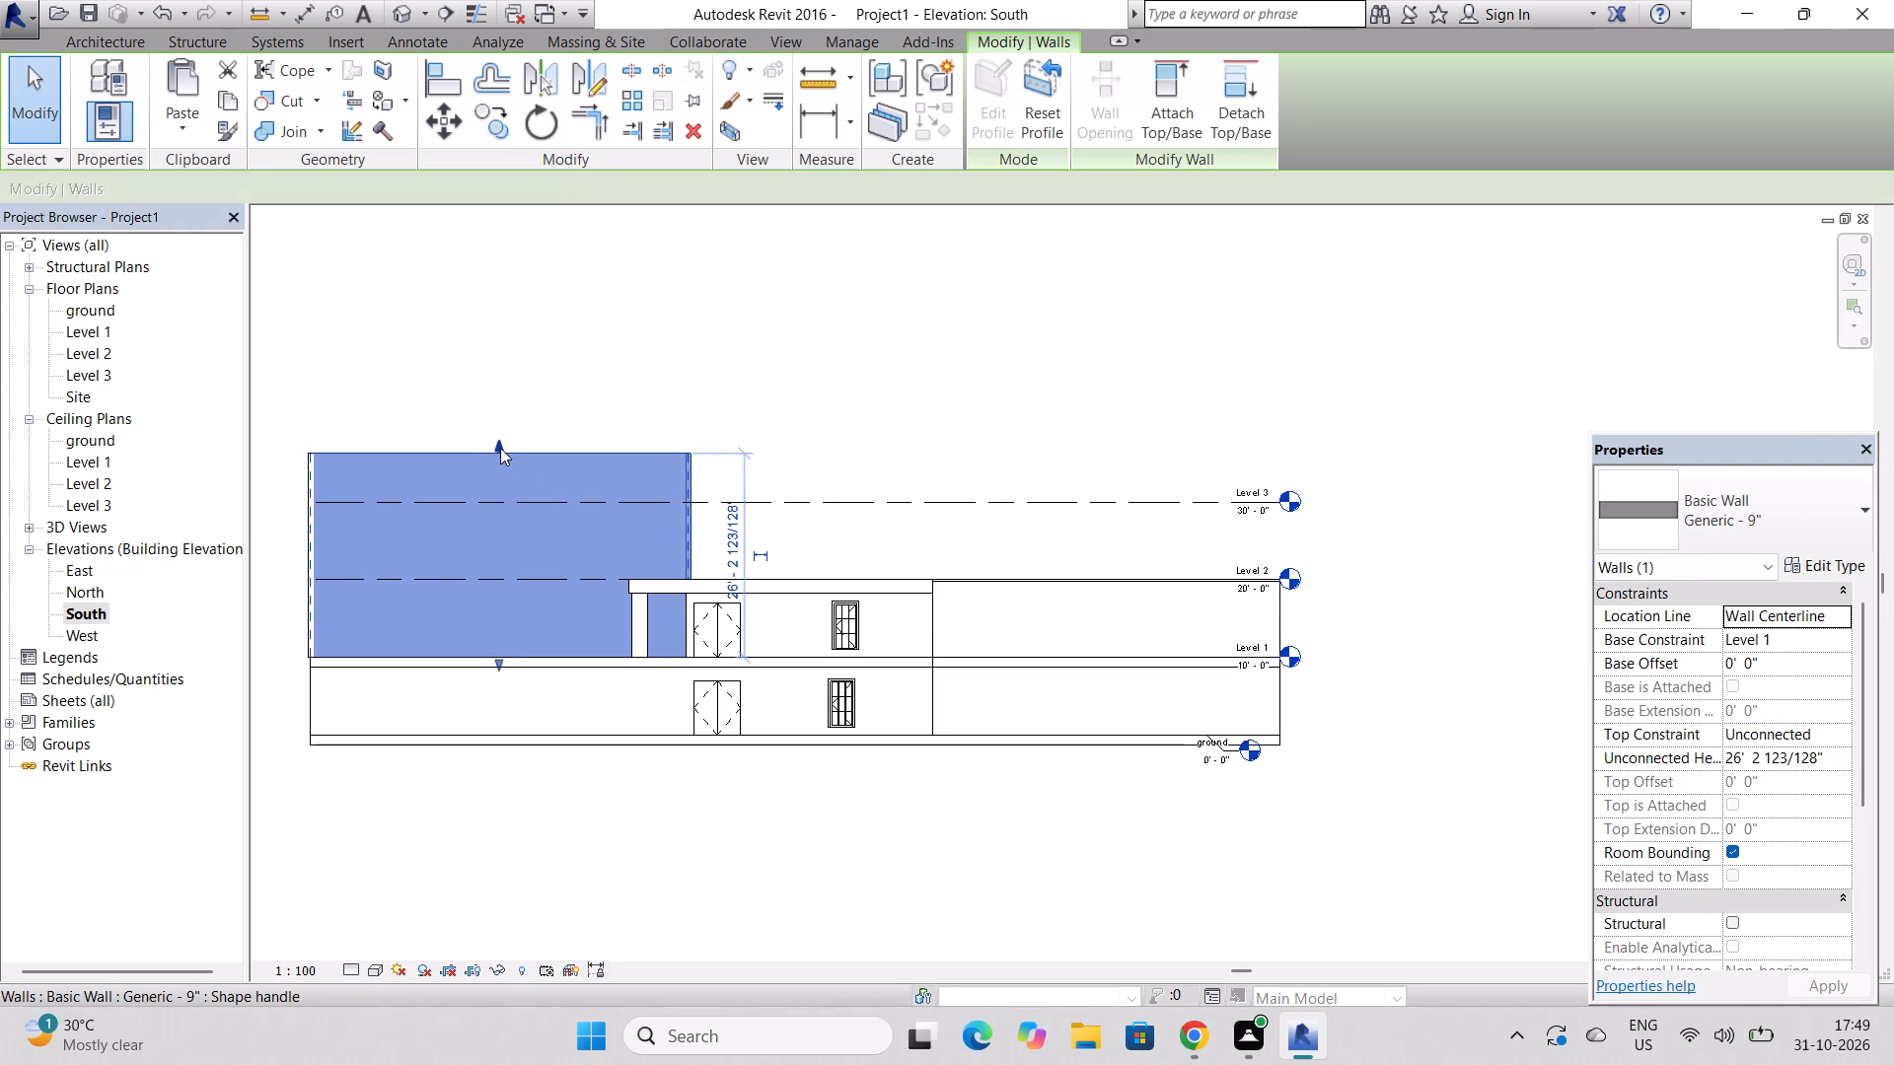
pyautogui.moveTo(500, 446); pyautogui.dragTo(504, 566)
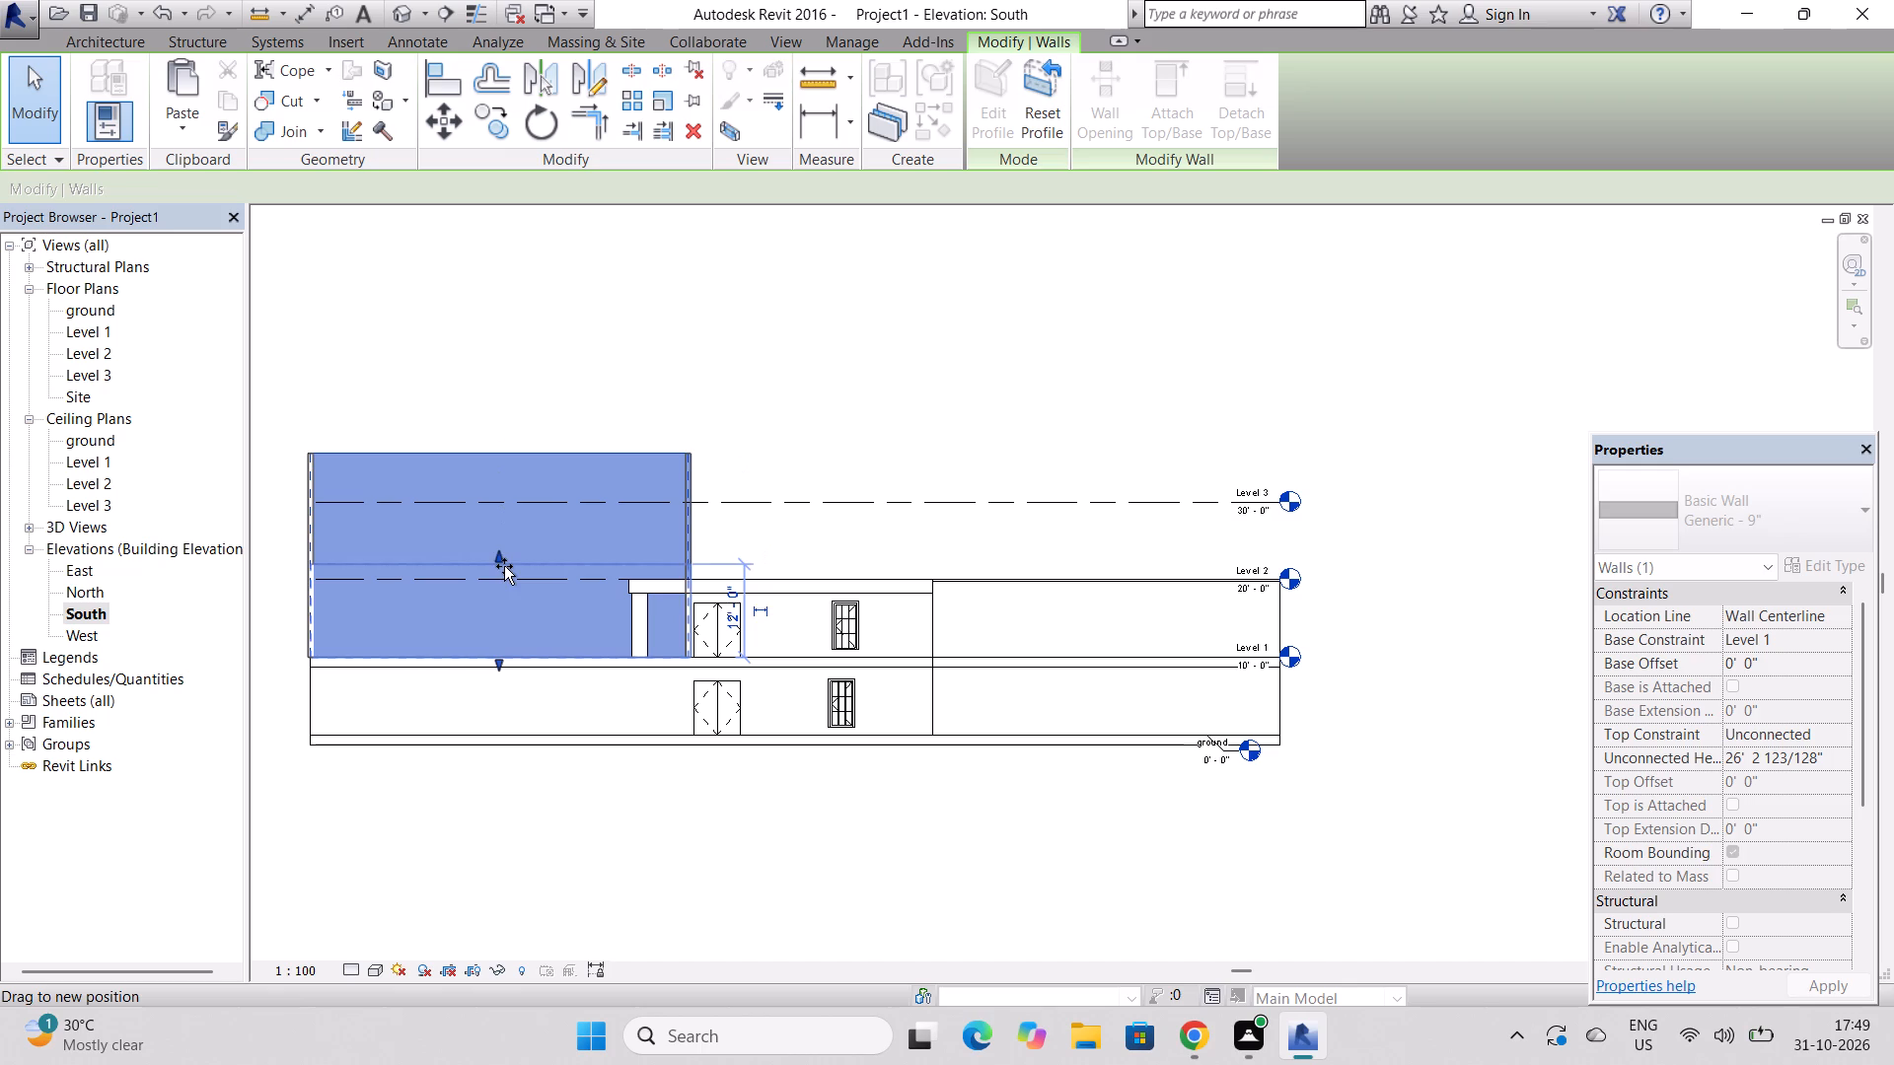
pyautogui.moveTo(504, 566); pyautogui.dragTo(508, 512)
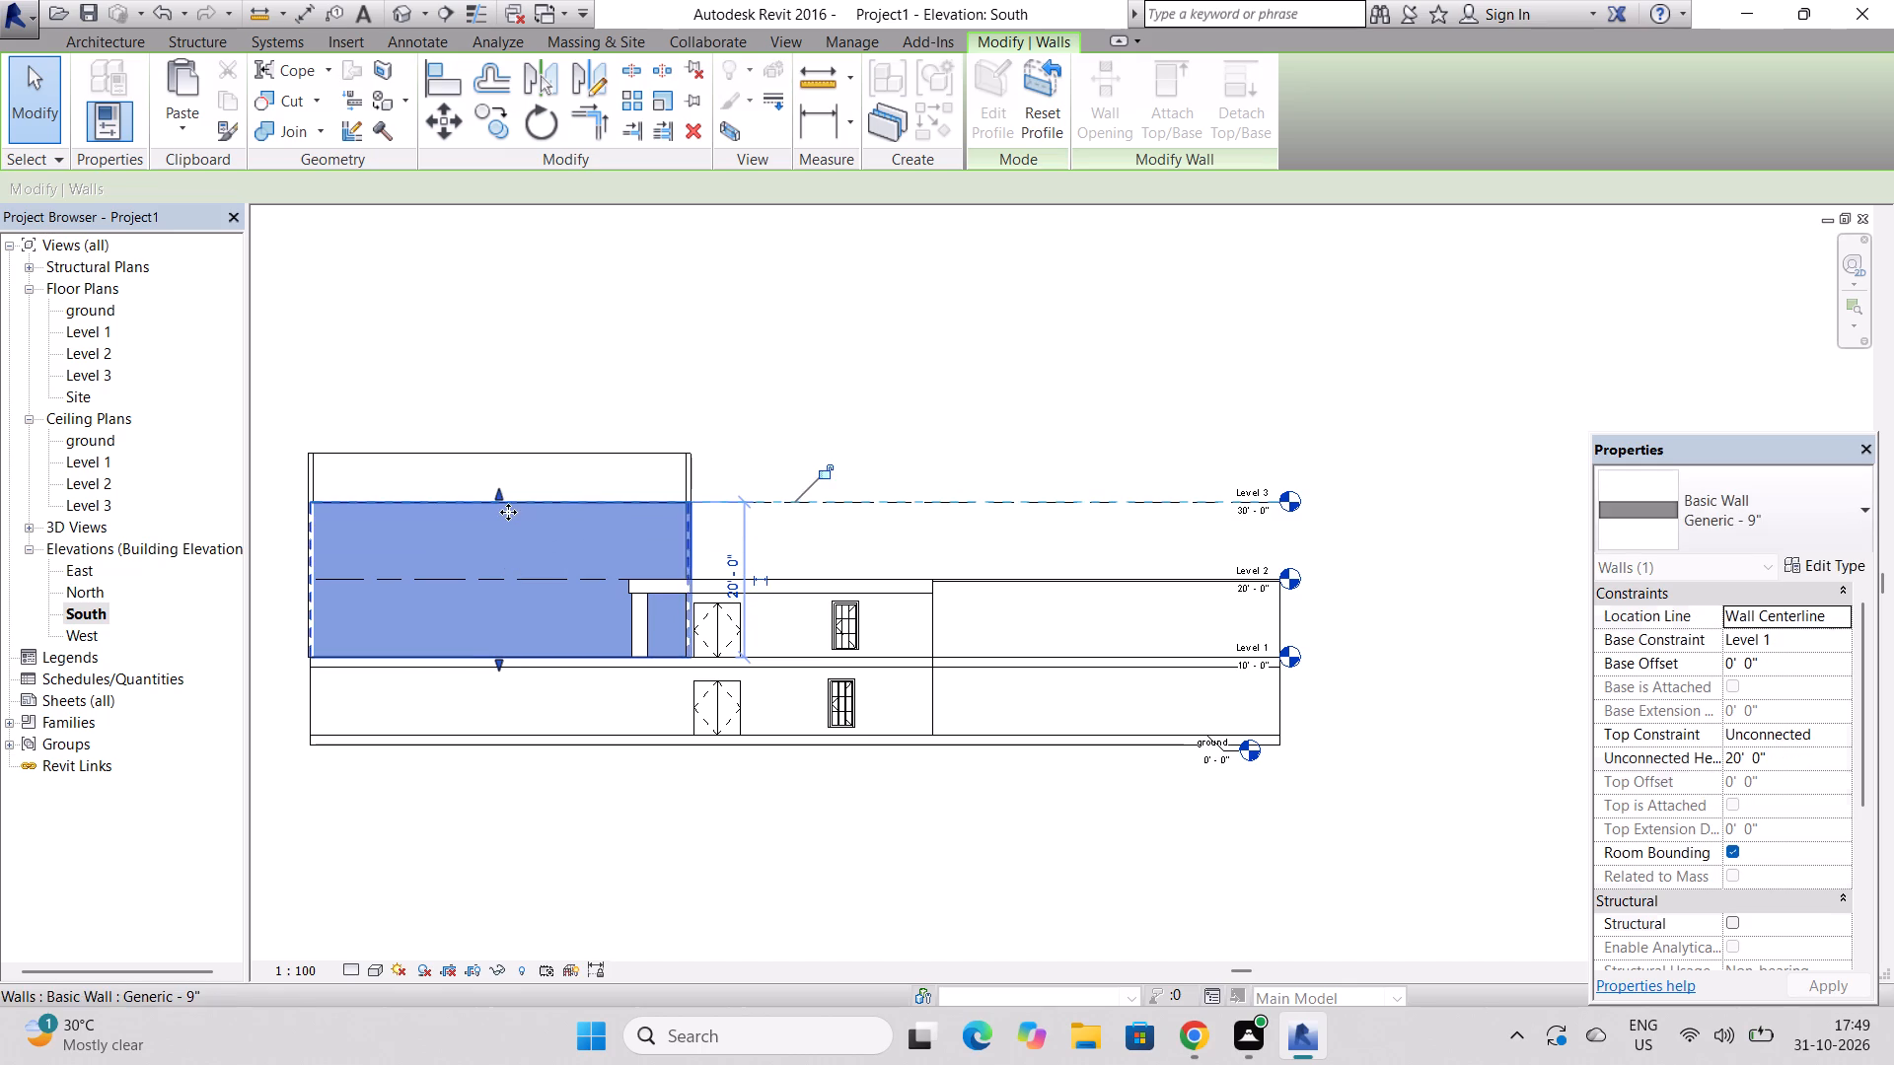
pyautogui.click(529, 457)
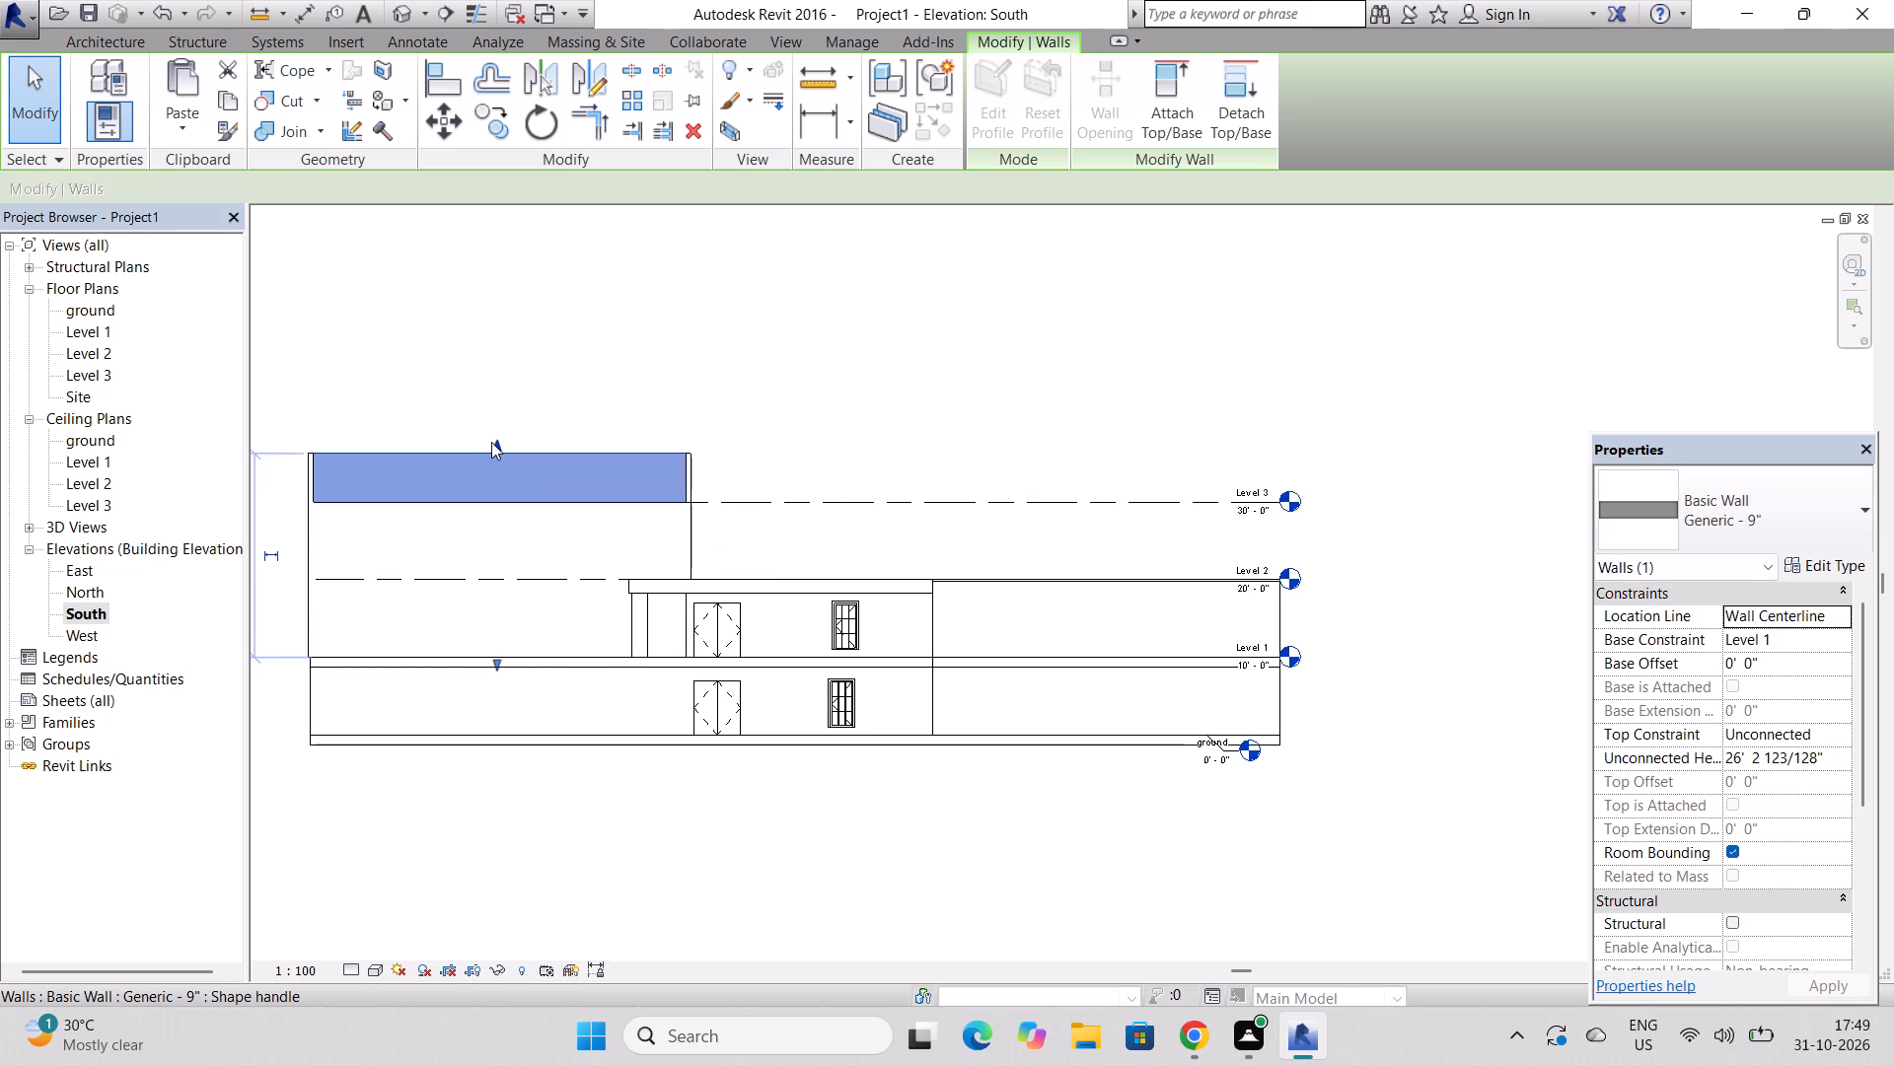
pyautogui.moveTo(493, 443); pyautogui.dragTo(496, 492)
# Lower the tops of the tall block's two side walls to Level 3, making them 20' 0" high.
pyautogui.click(310, 468)
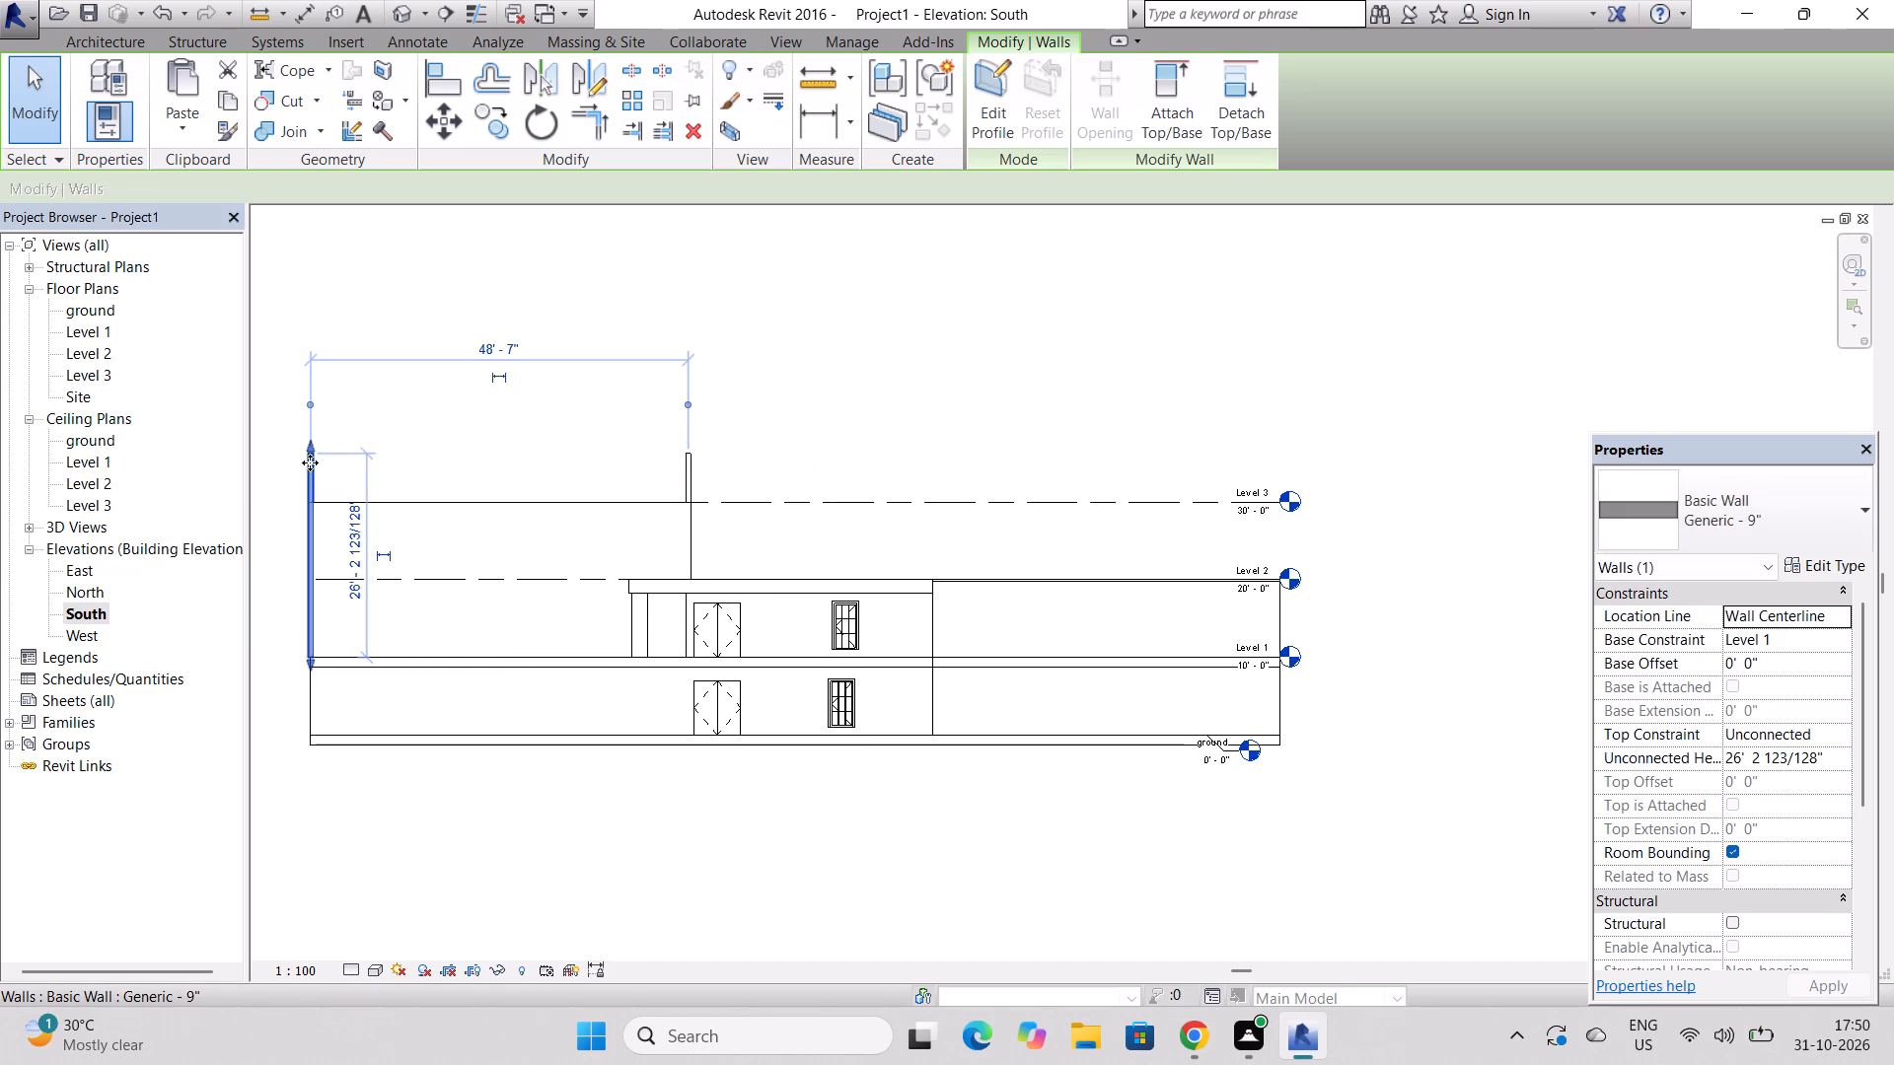
pyautogui.moveTo(310, 446); pyautogui.dragTo(316, 497)
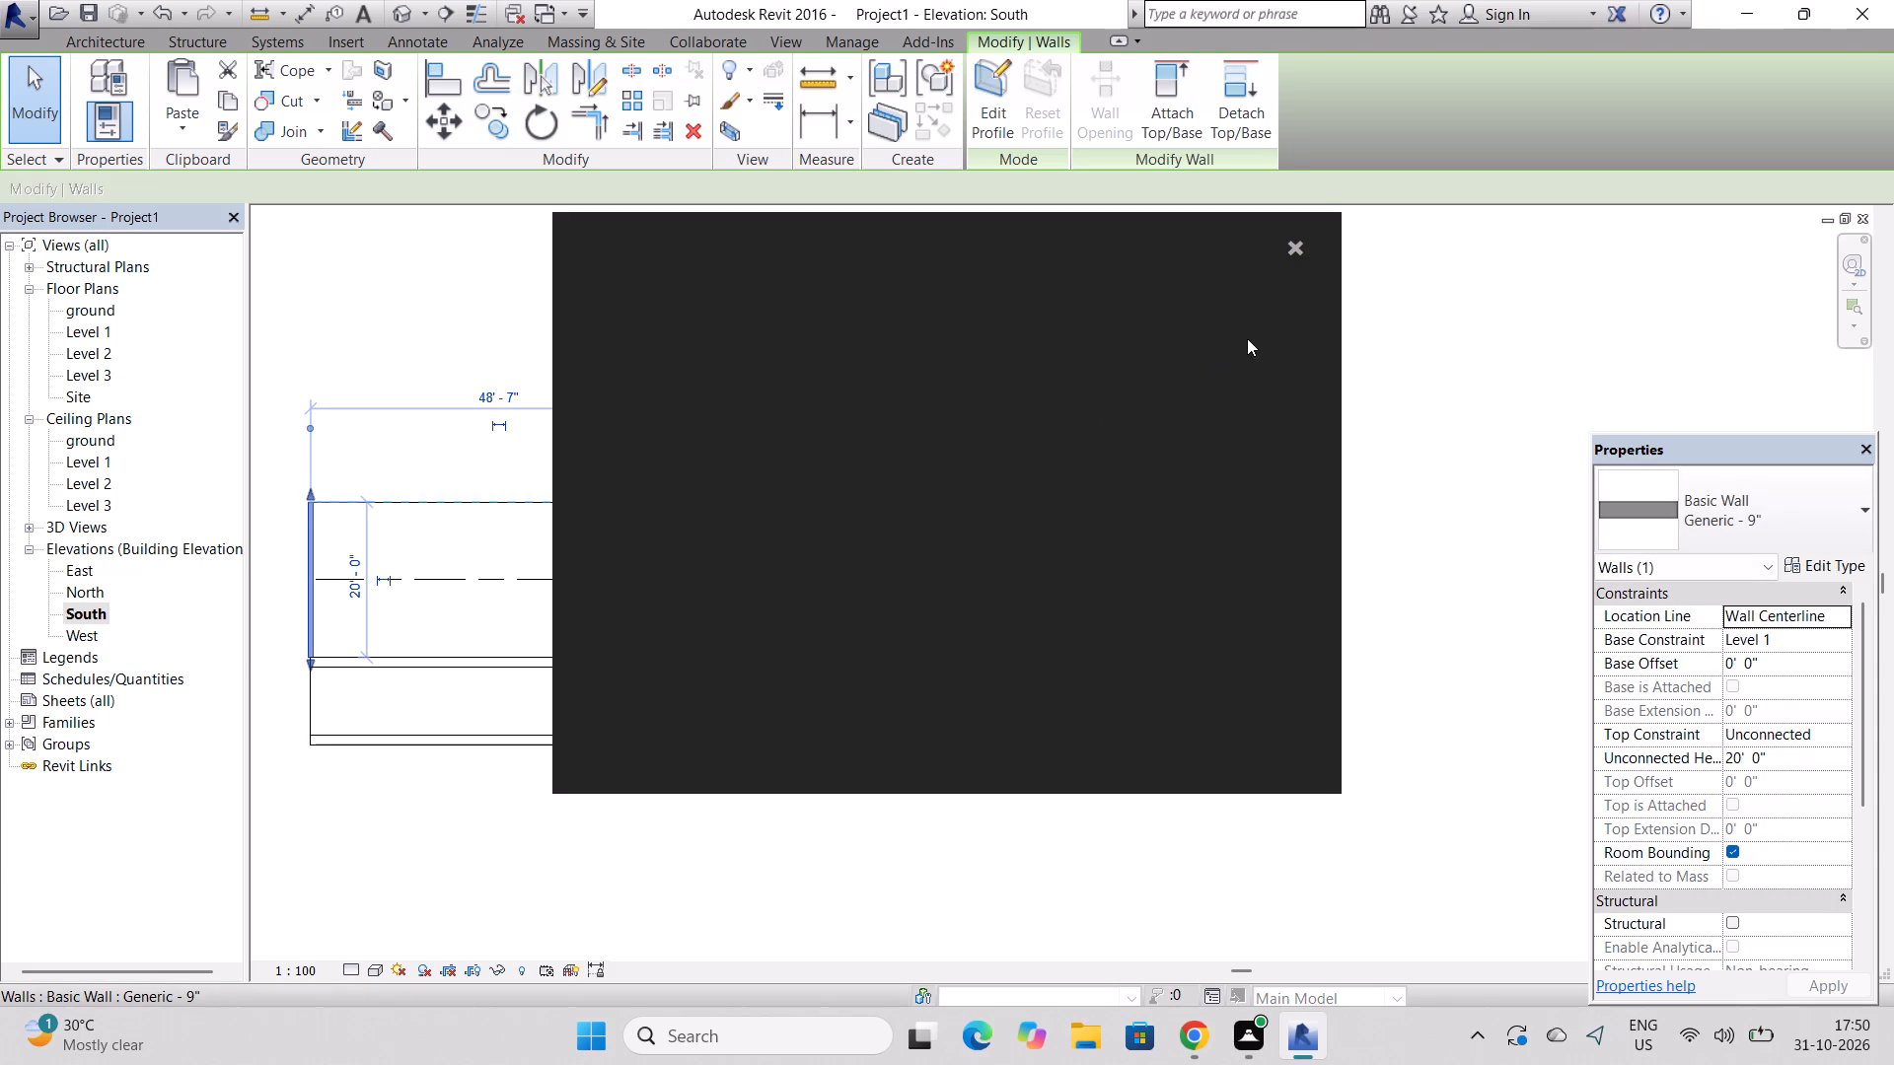
pyautogui.click(1301, 248)
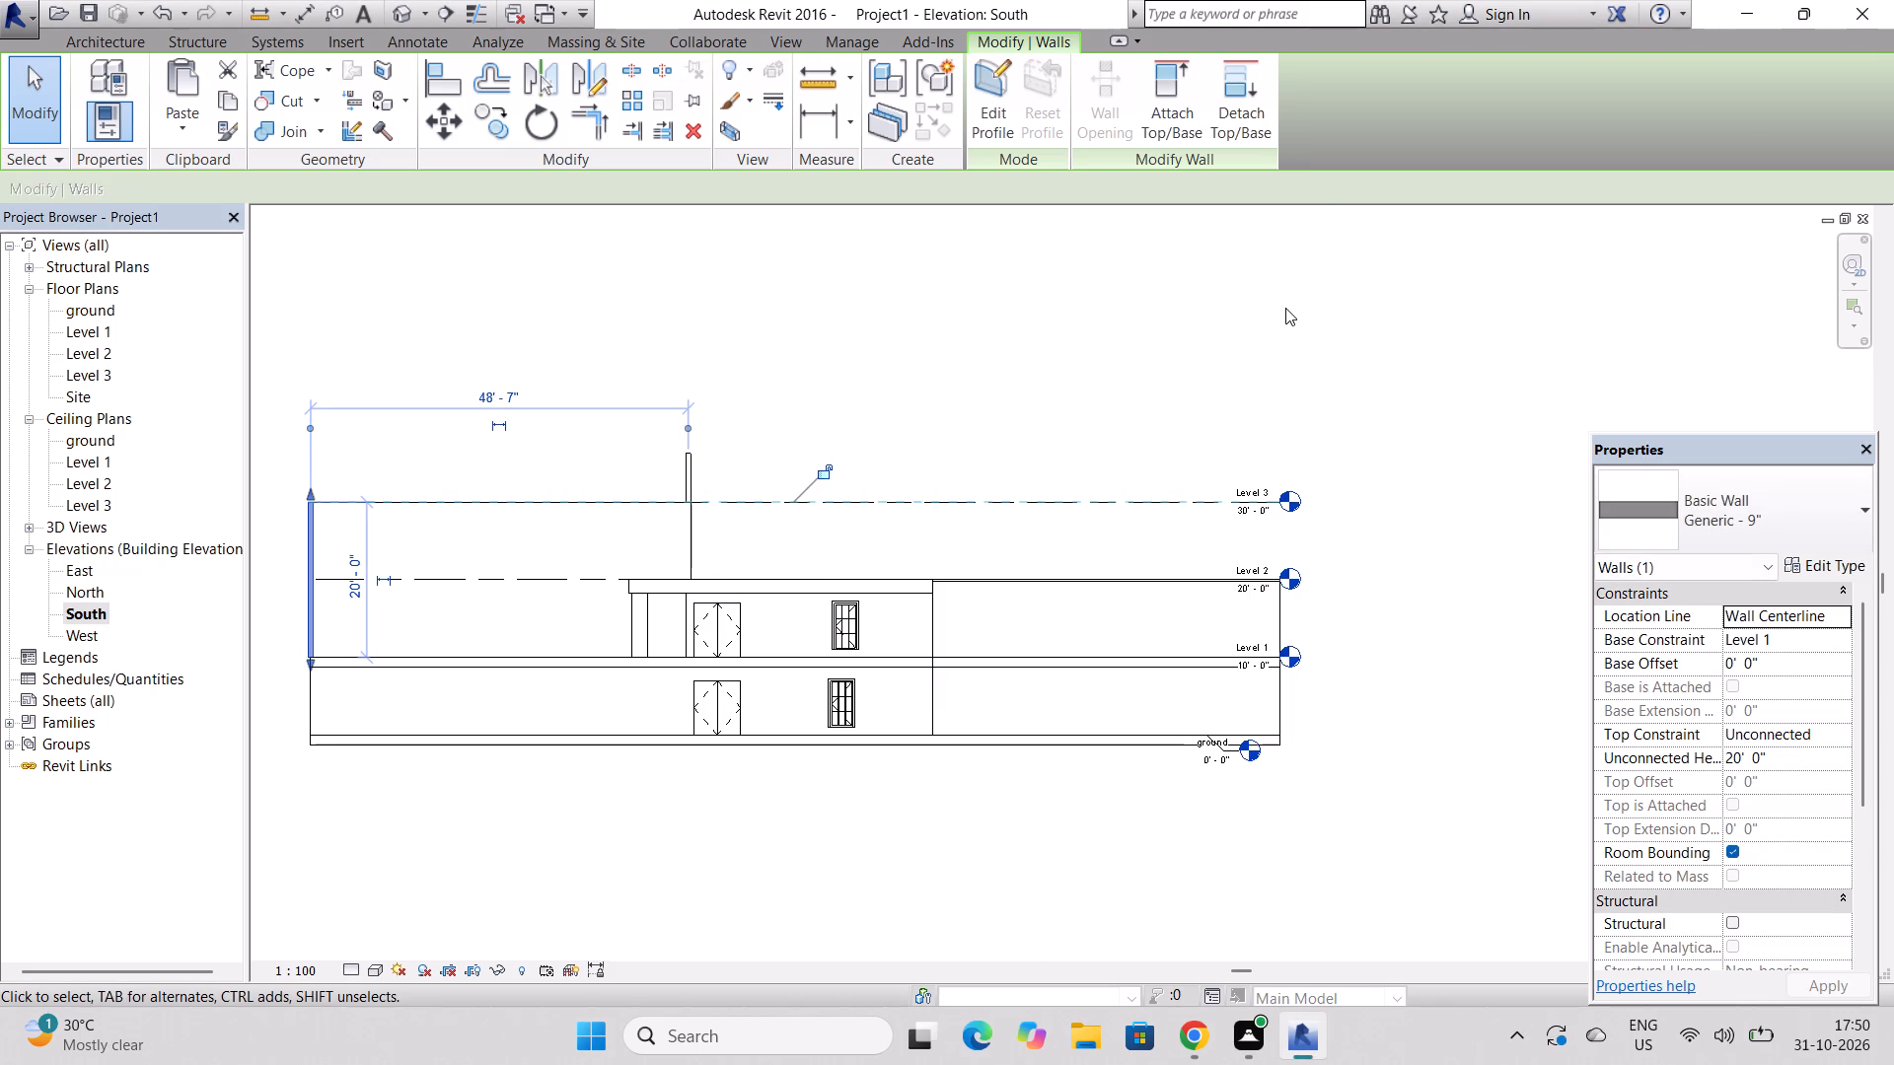
pyautogui.scroll(3, 690, 478)
pyautogui.click(690, 478)
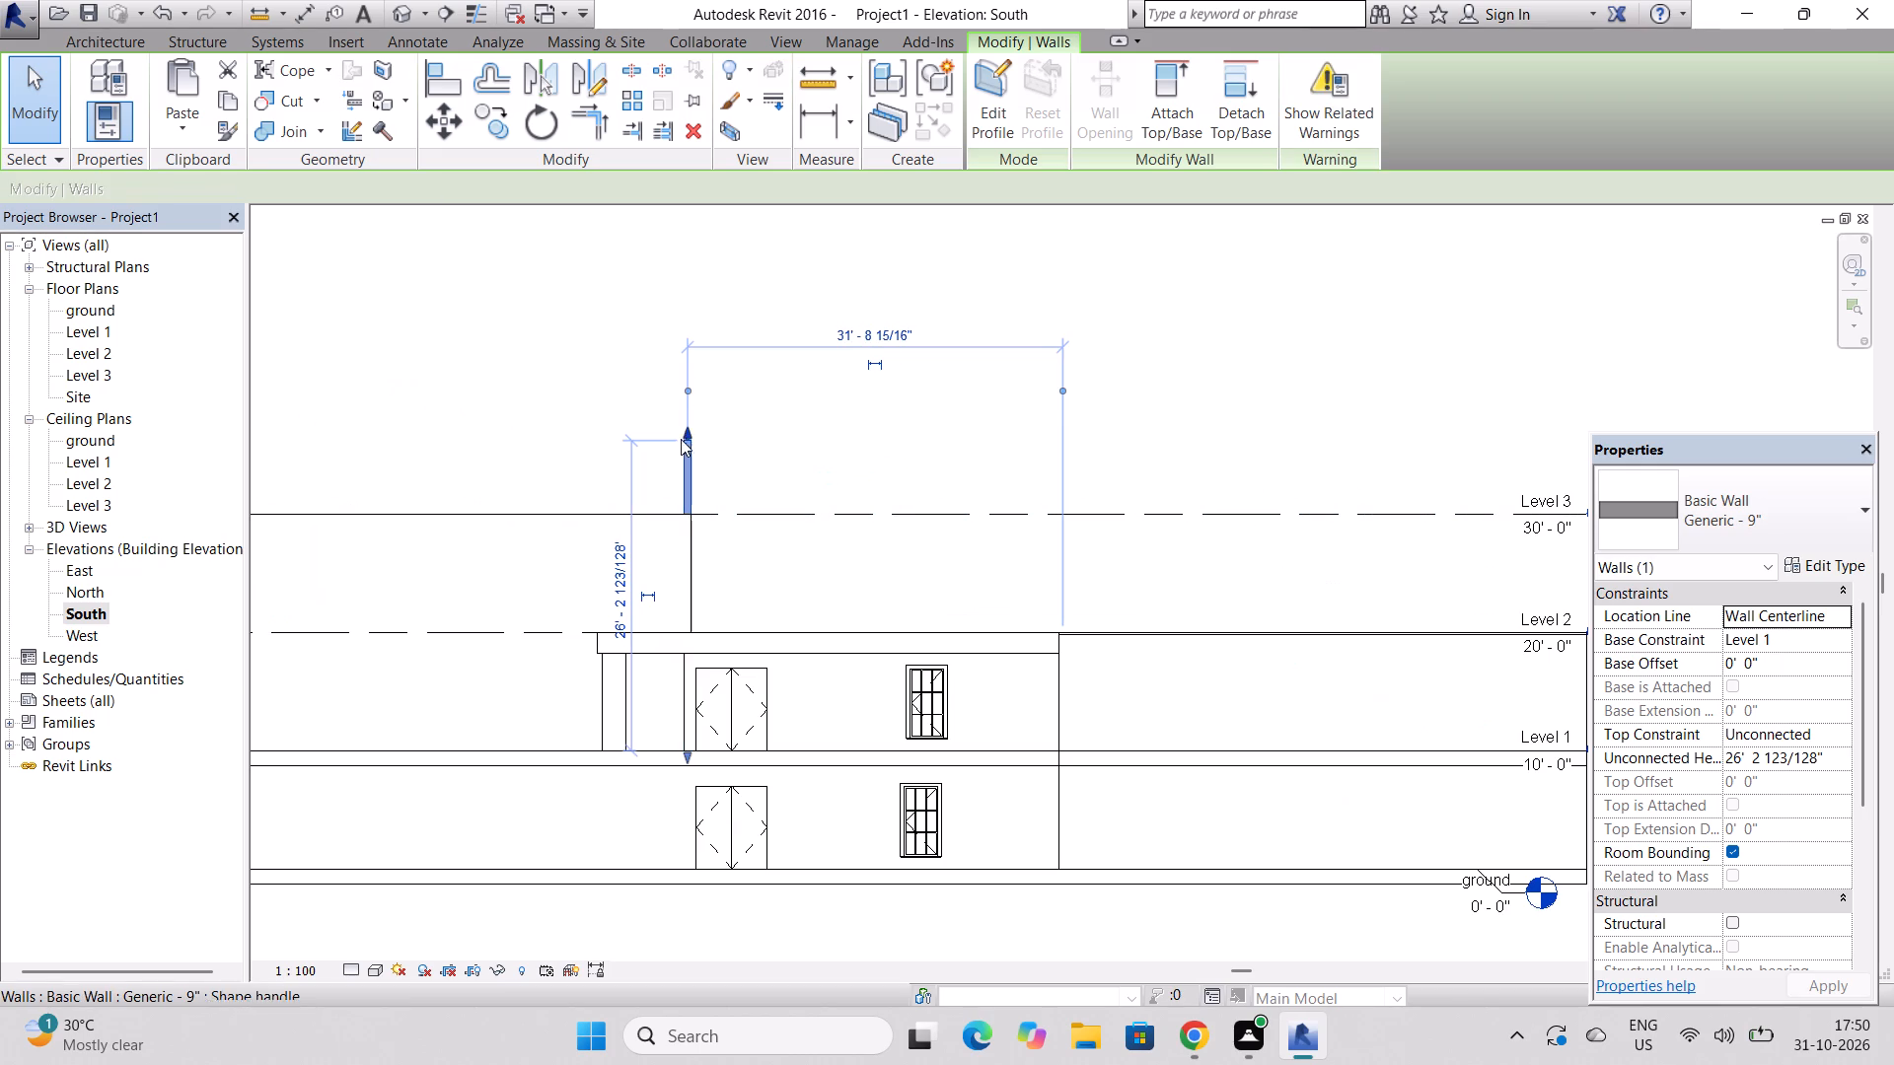
pyautogui.moveTo(686, 429); pyautogui.dragTo(686, 509)
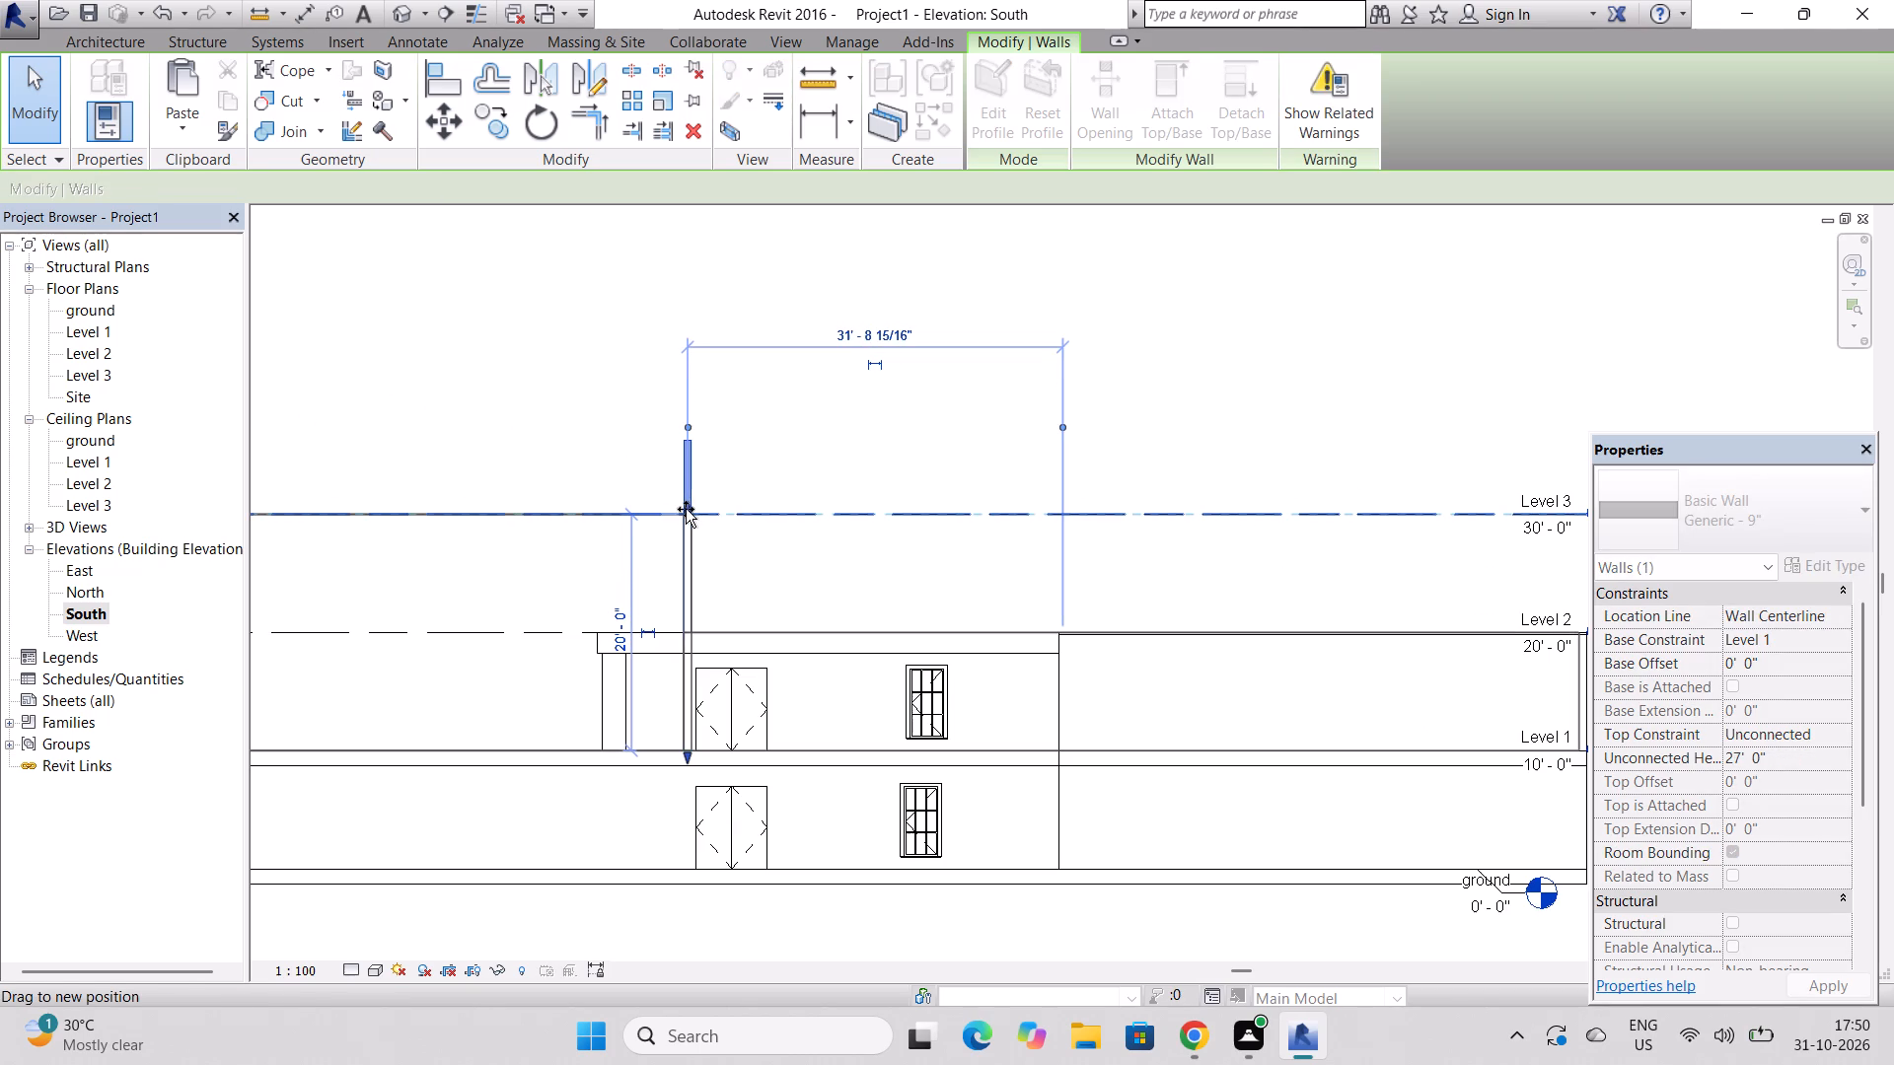
pyautogui.moveTo(686, 509); pyautogui.dragTo(686, 513)
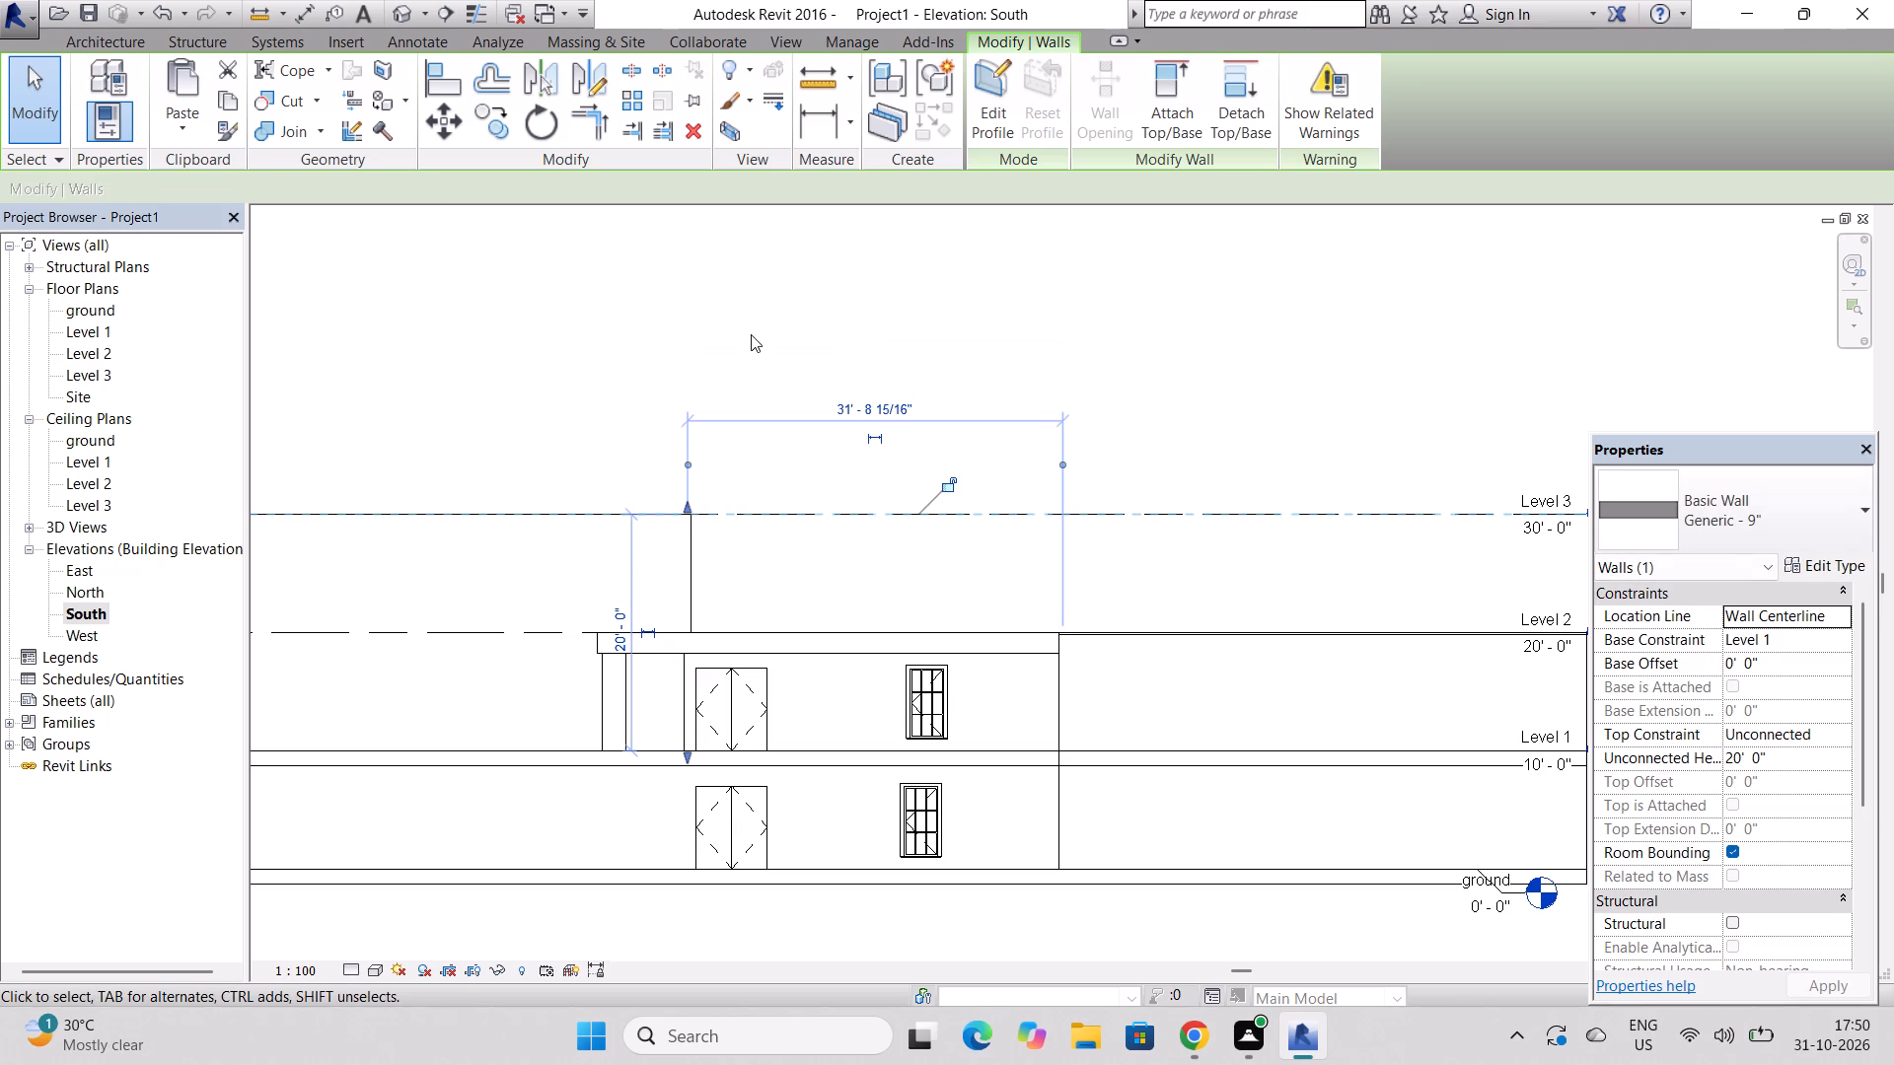
pyautogui.press('Escape')
pyautogui.press('Escape')
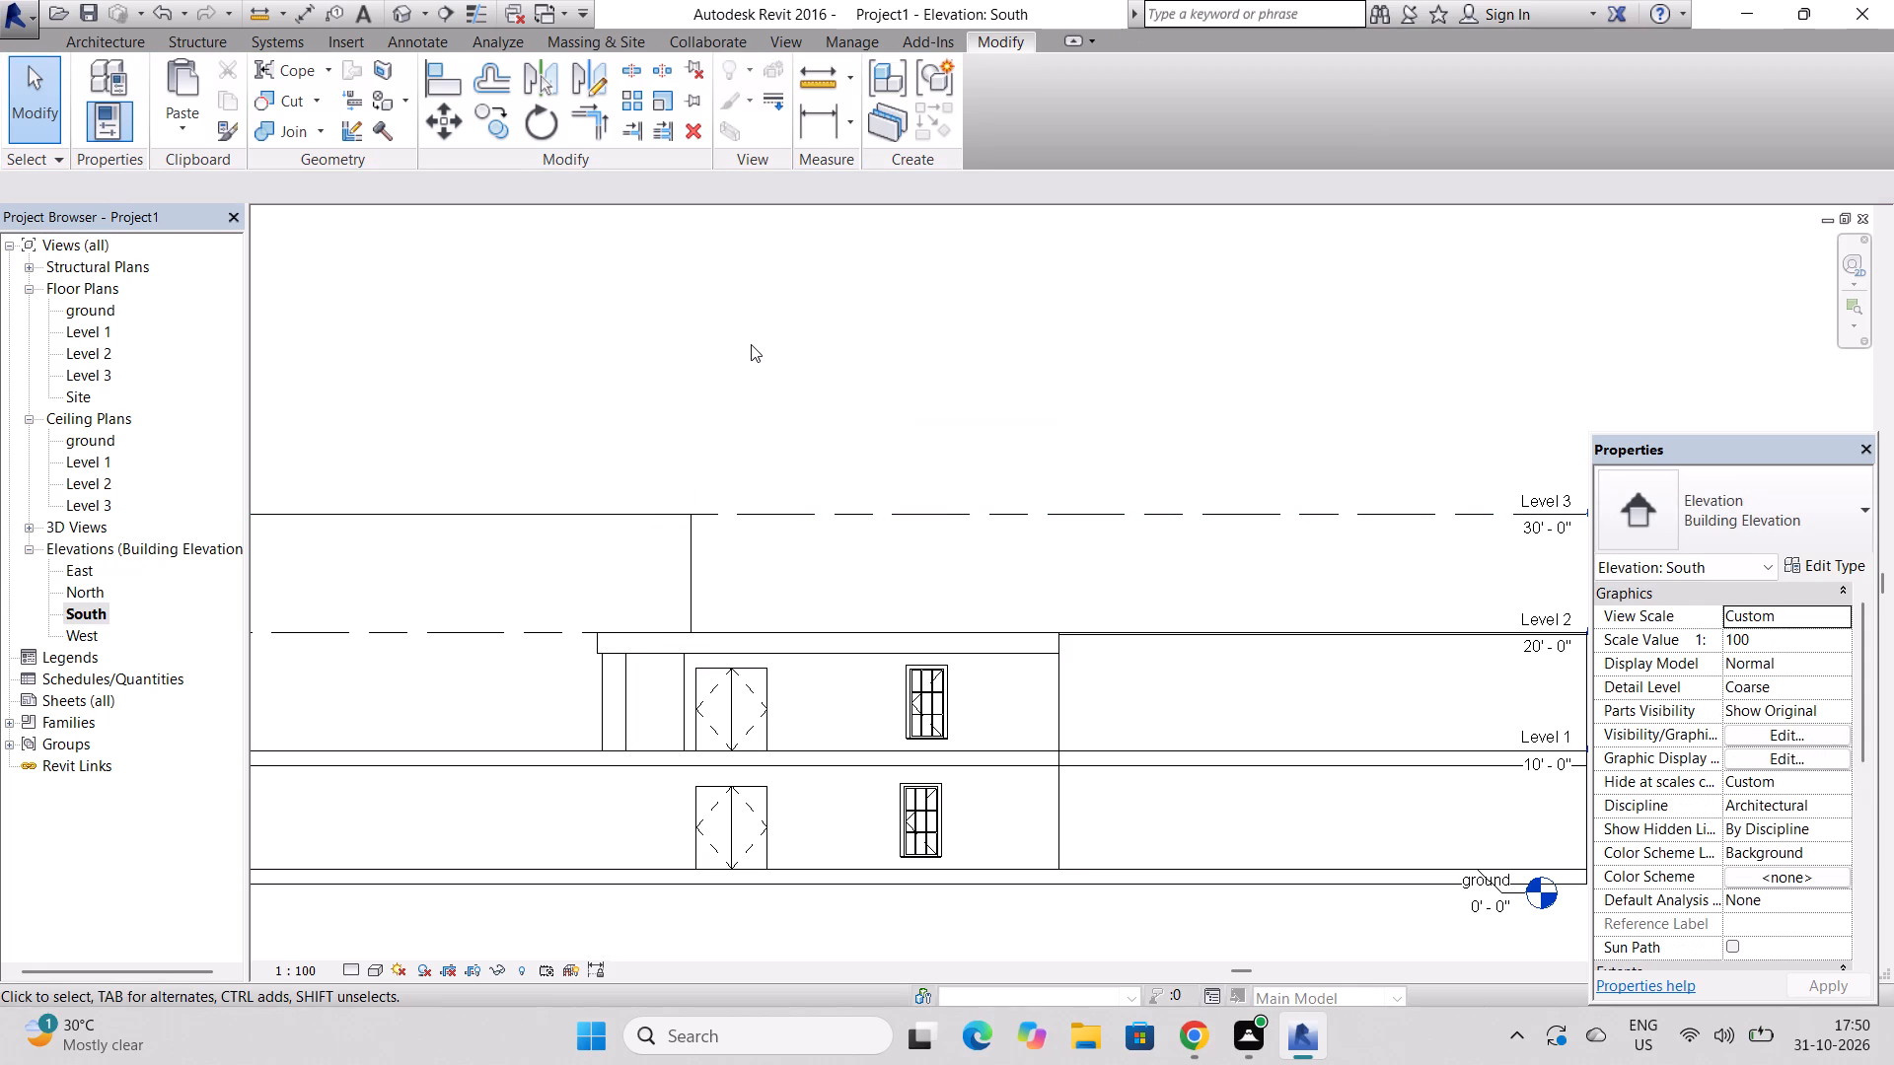
# In the 3D view, copy the upper-storey rectangular column beside the double door and paste it aligned to the ground level.
pyautogui.scroll(-3, 751, 344)
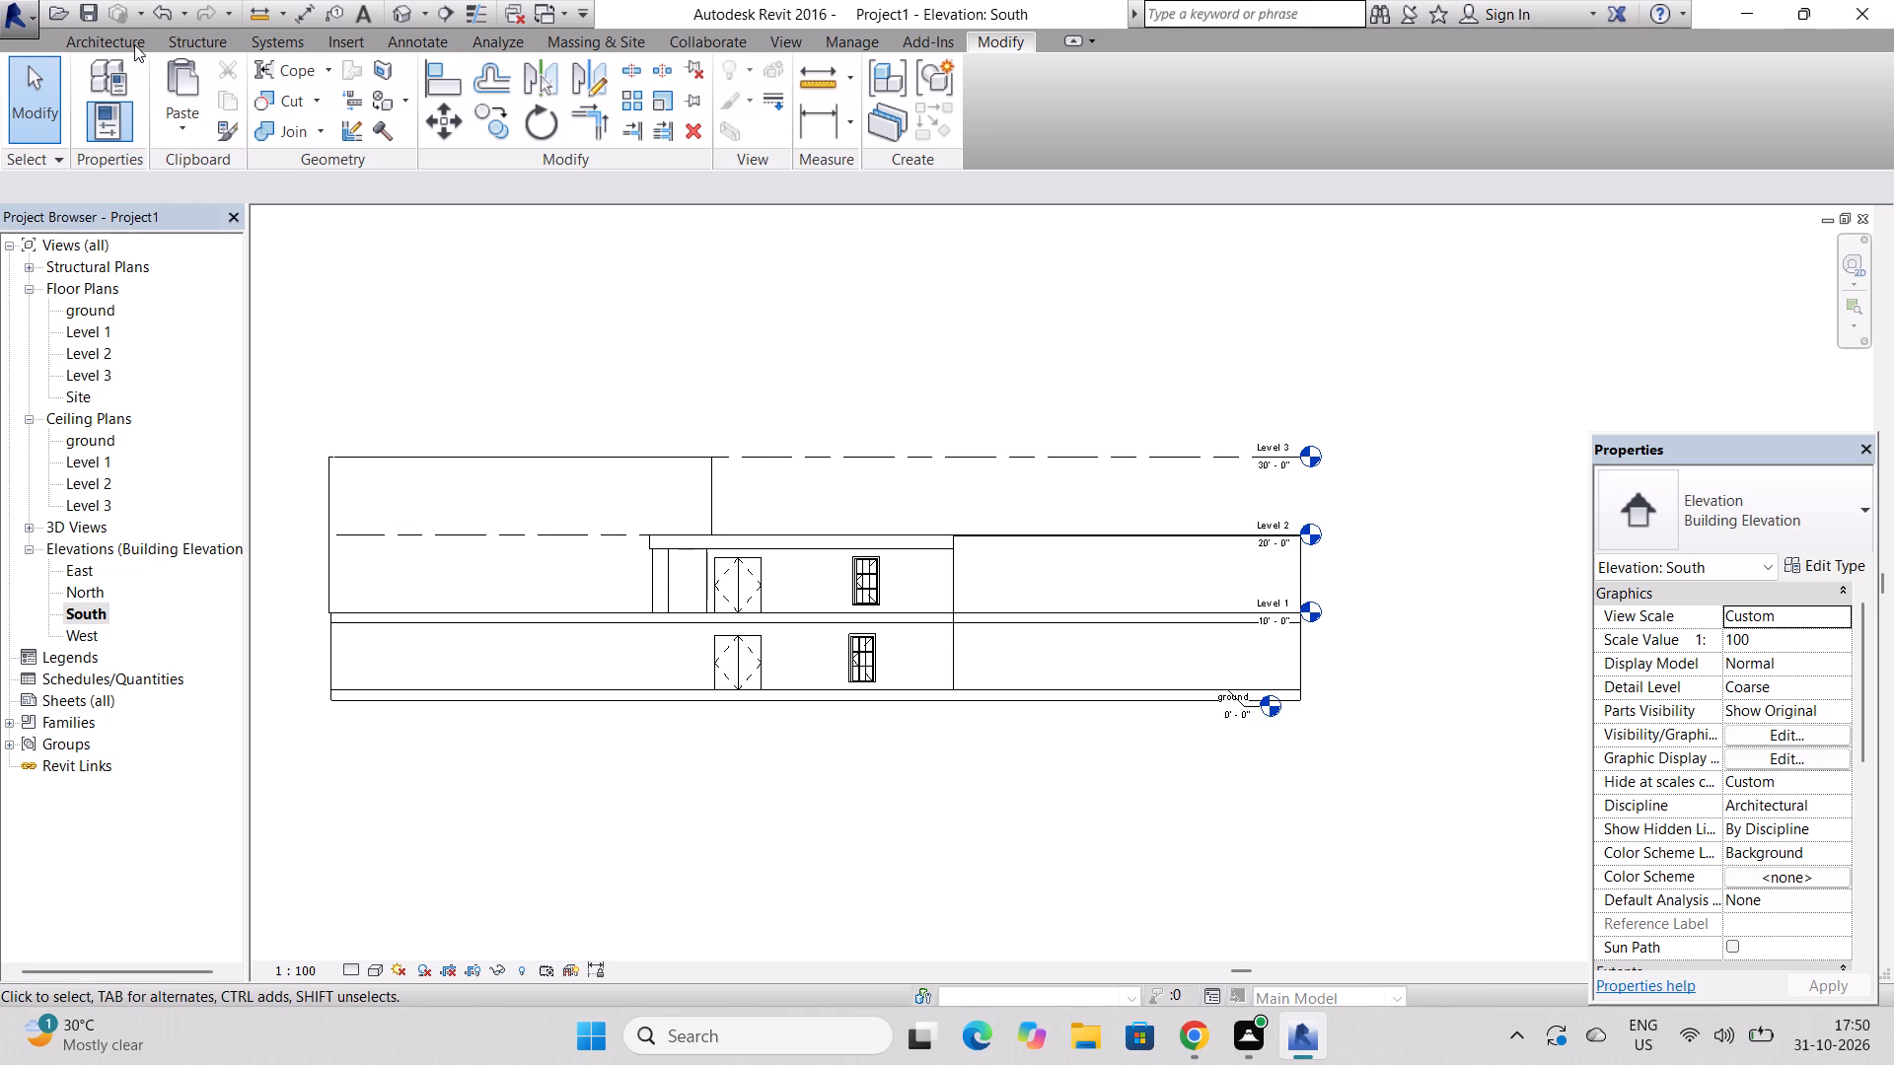
pyautogui.click(109, 35)
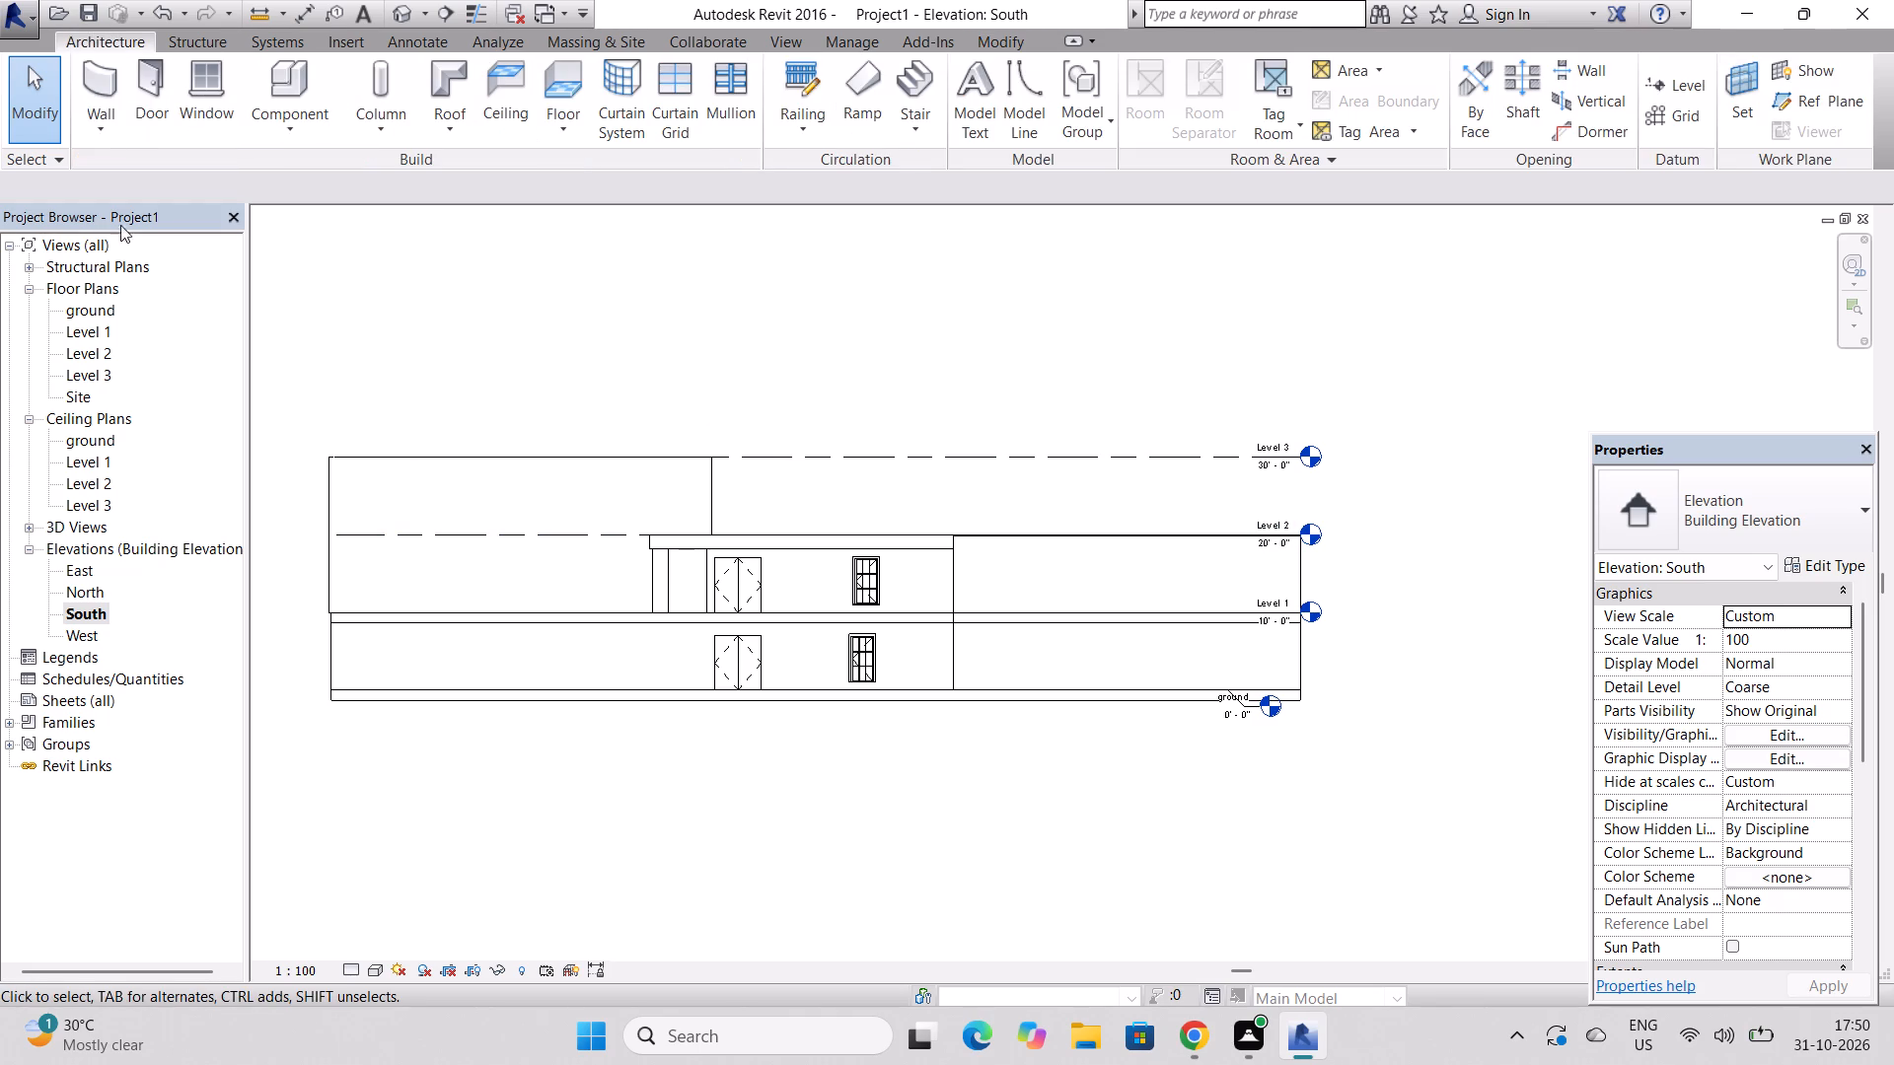
pyautogui.doubleClick(400, 12)
pyautogui.scroll(5, 706, 591)
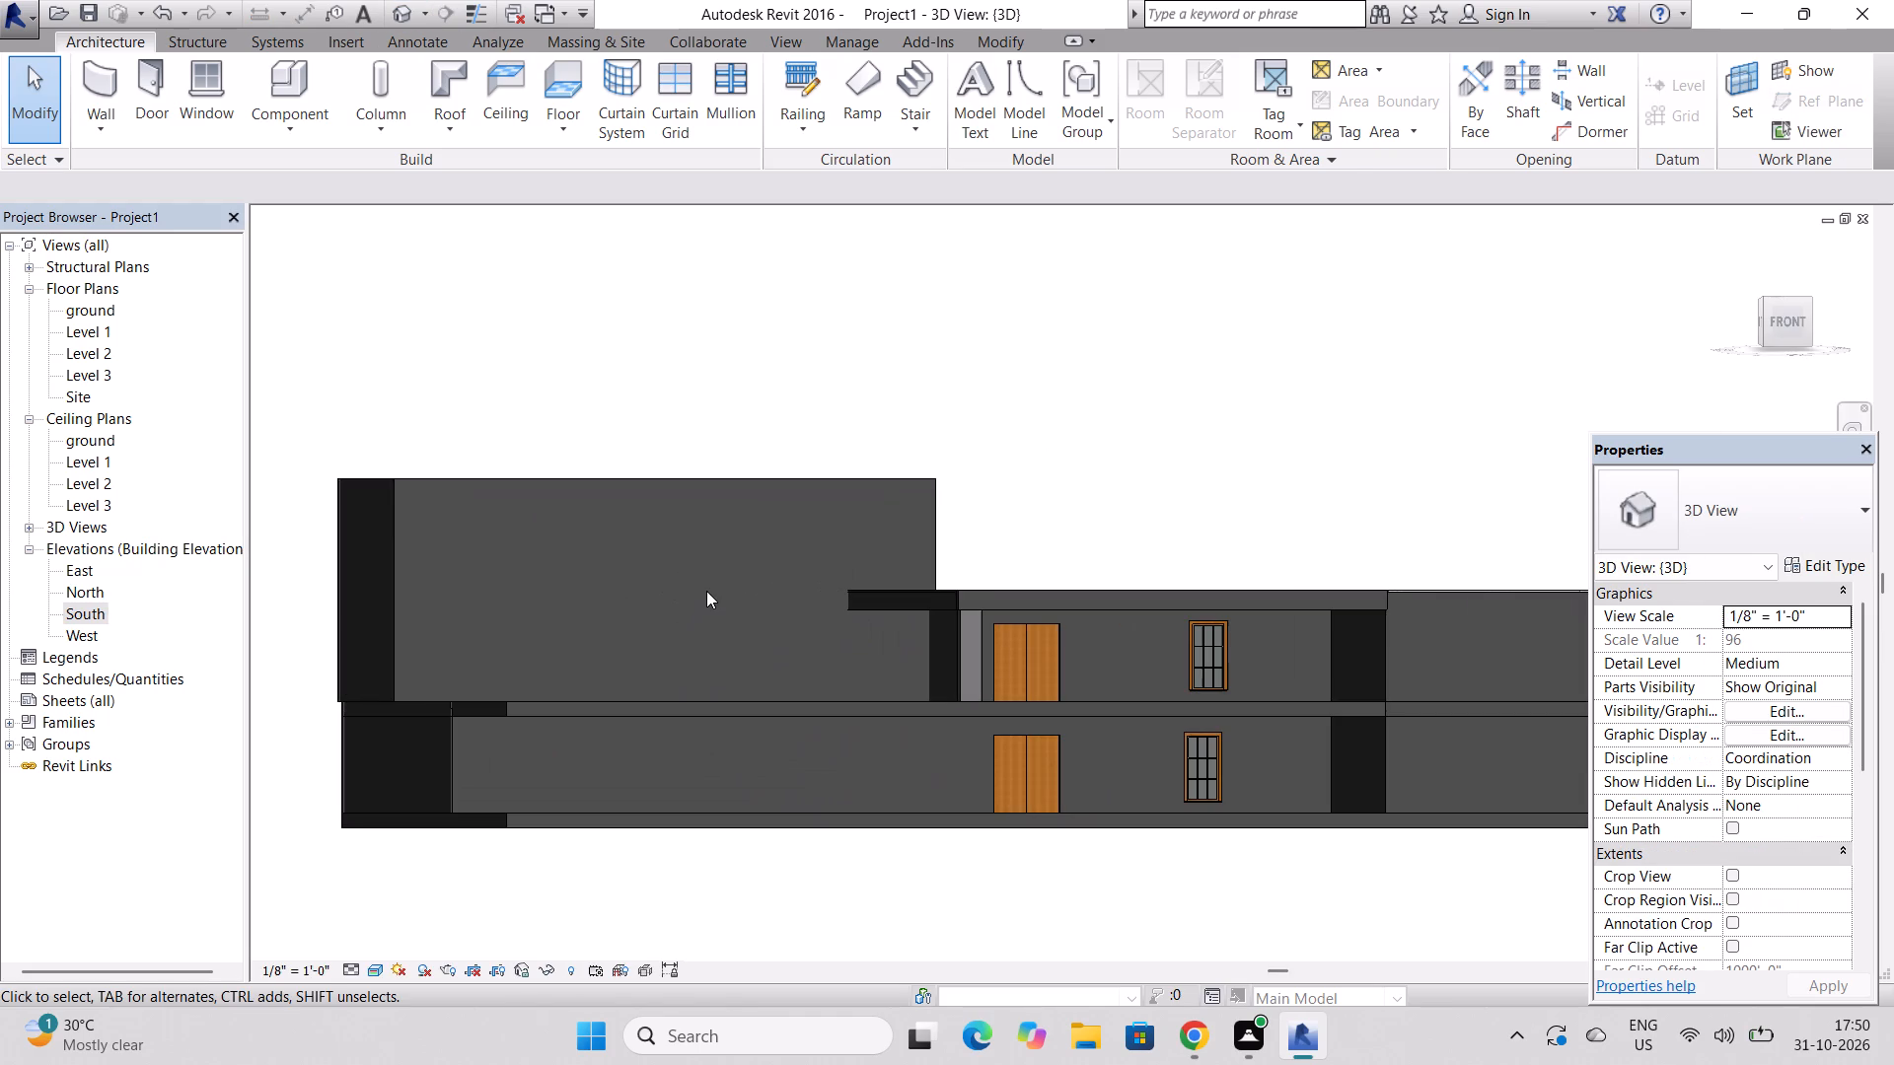
pyautogui.scroll(1, 706, 591)
pyautogui.scroll(-4, 706, 591)
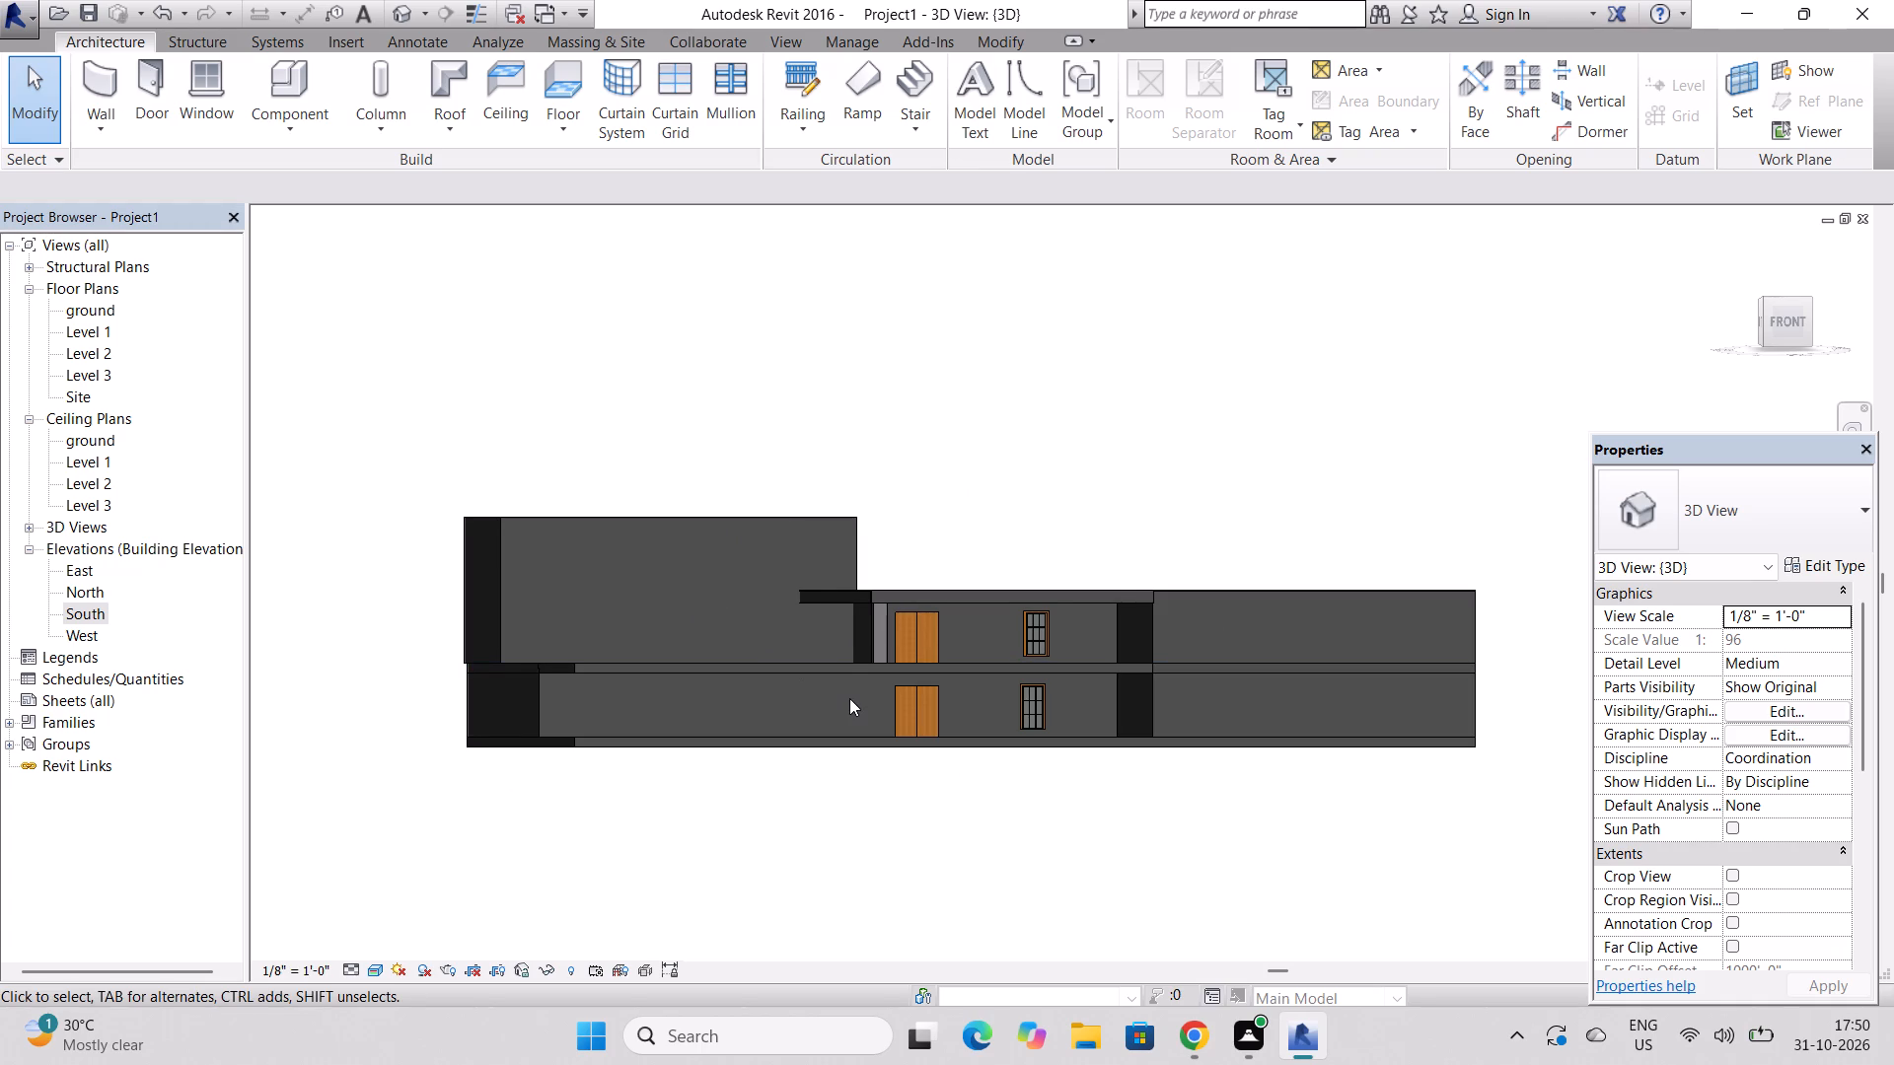
pyautogui.scroll(6, 849, 698)
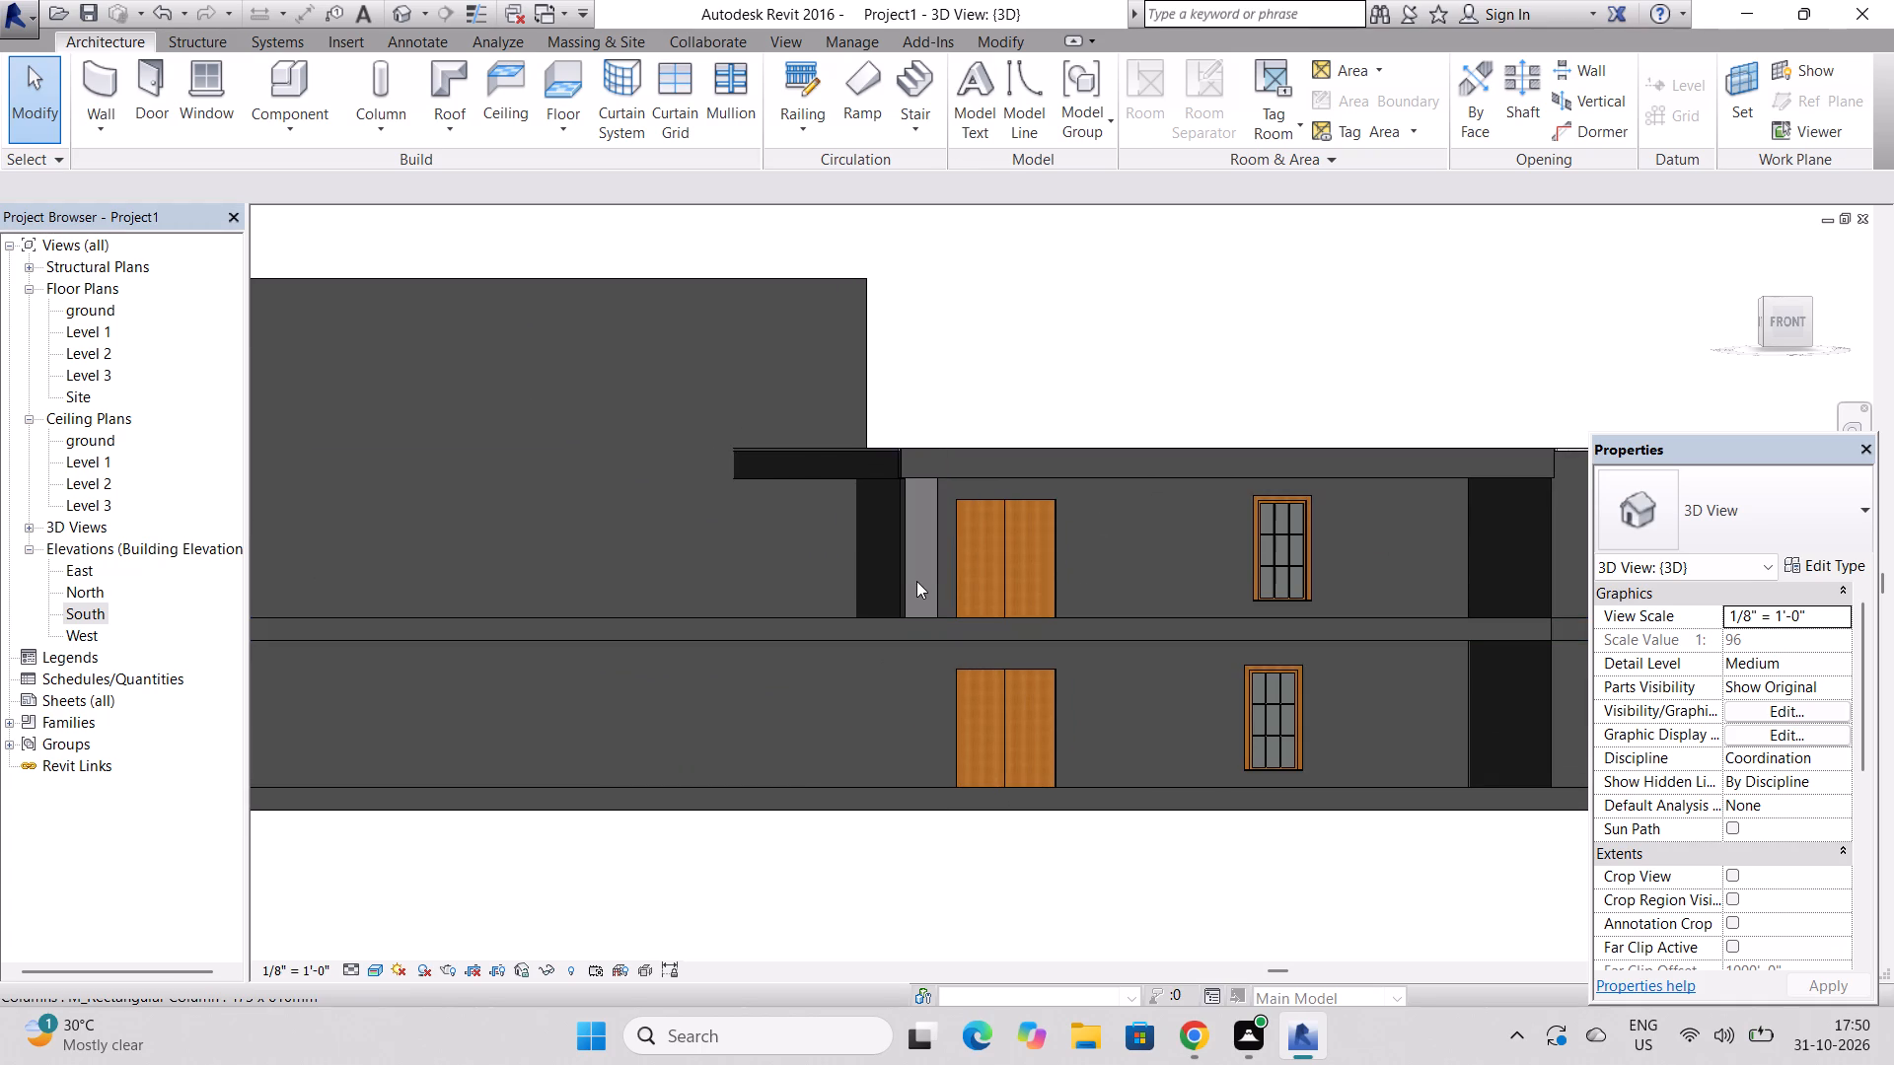
pyautogui.click(903, 580)
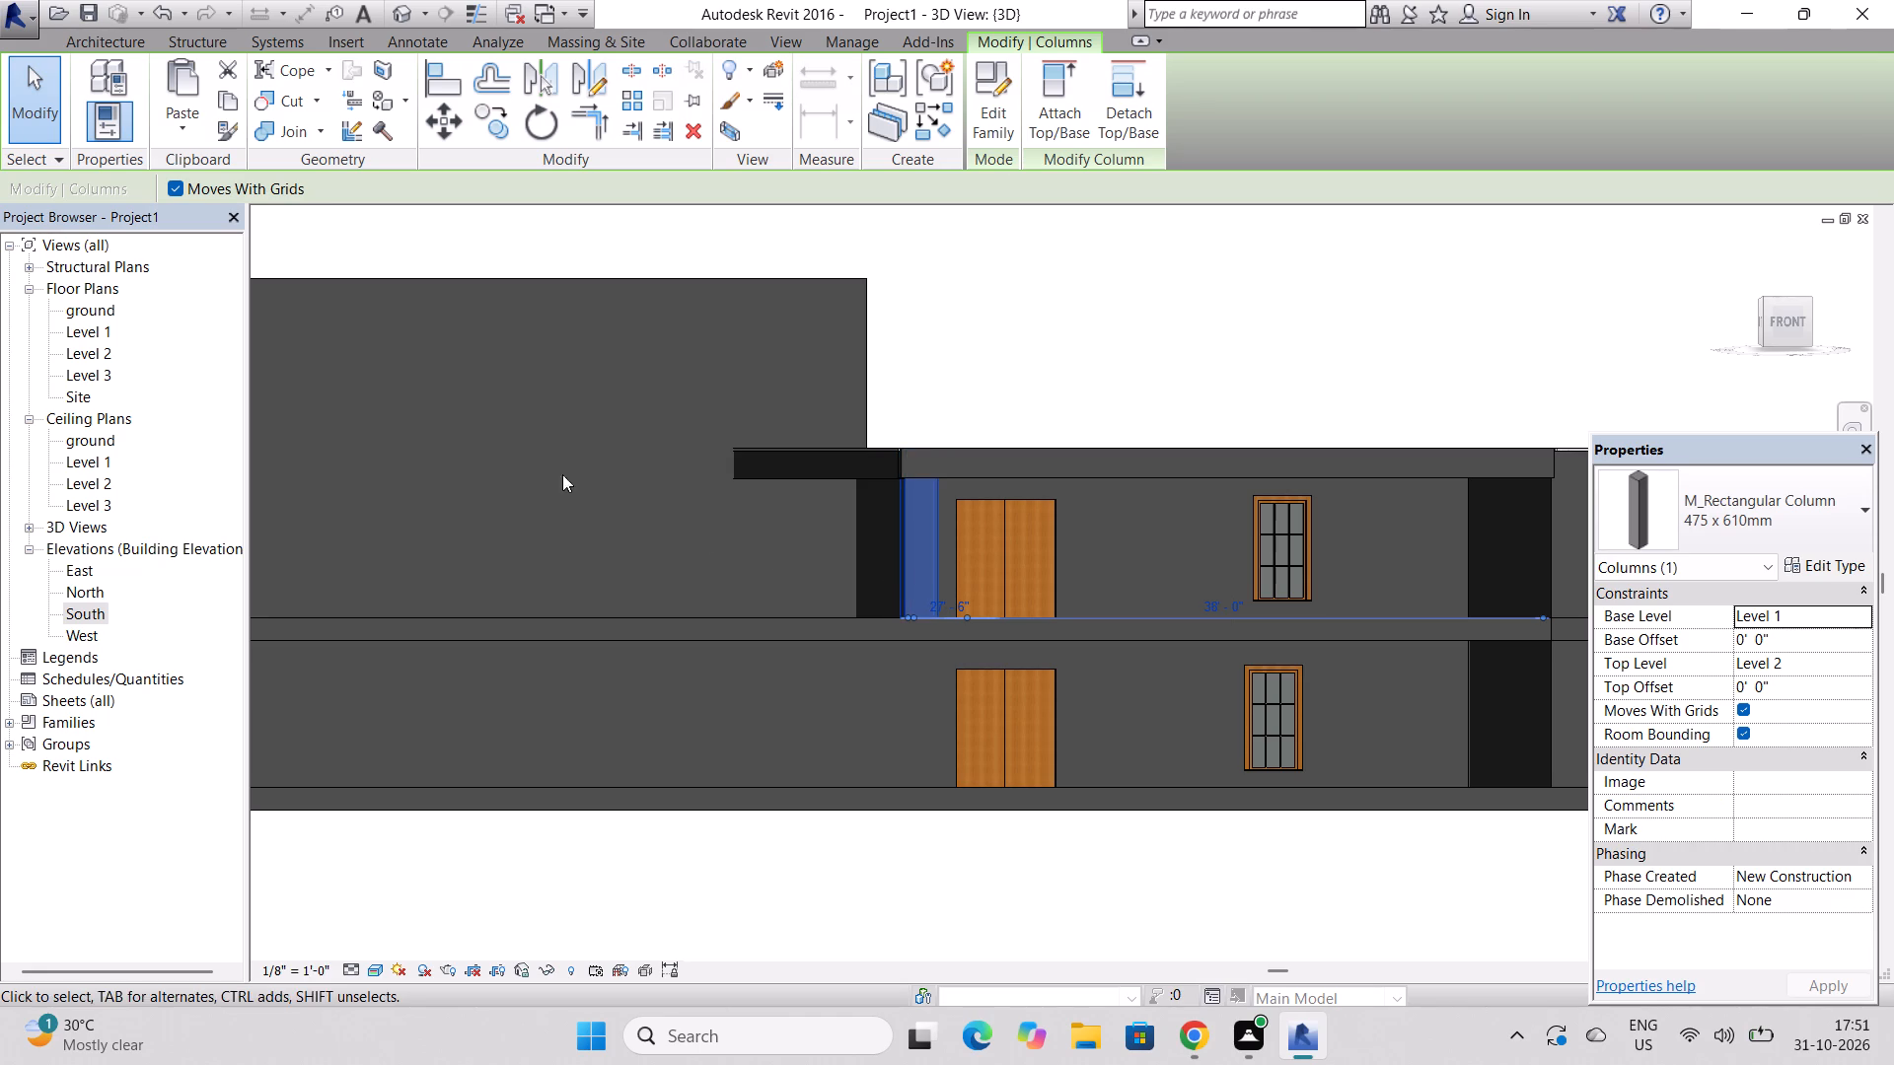
pyautogui.click(230, 108)
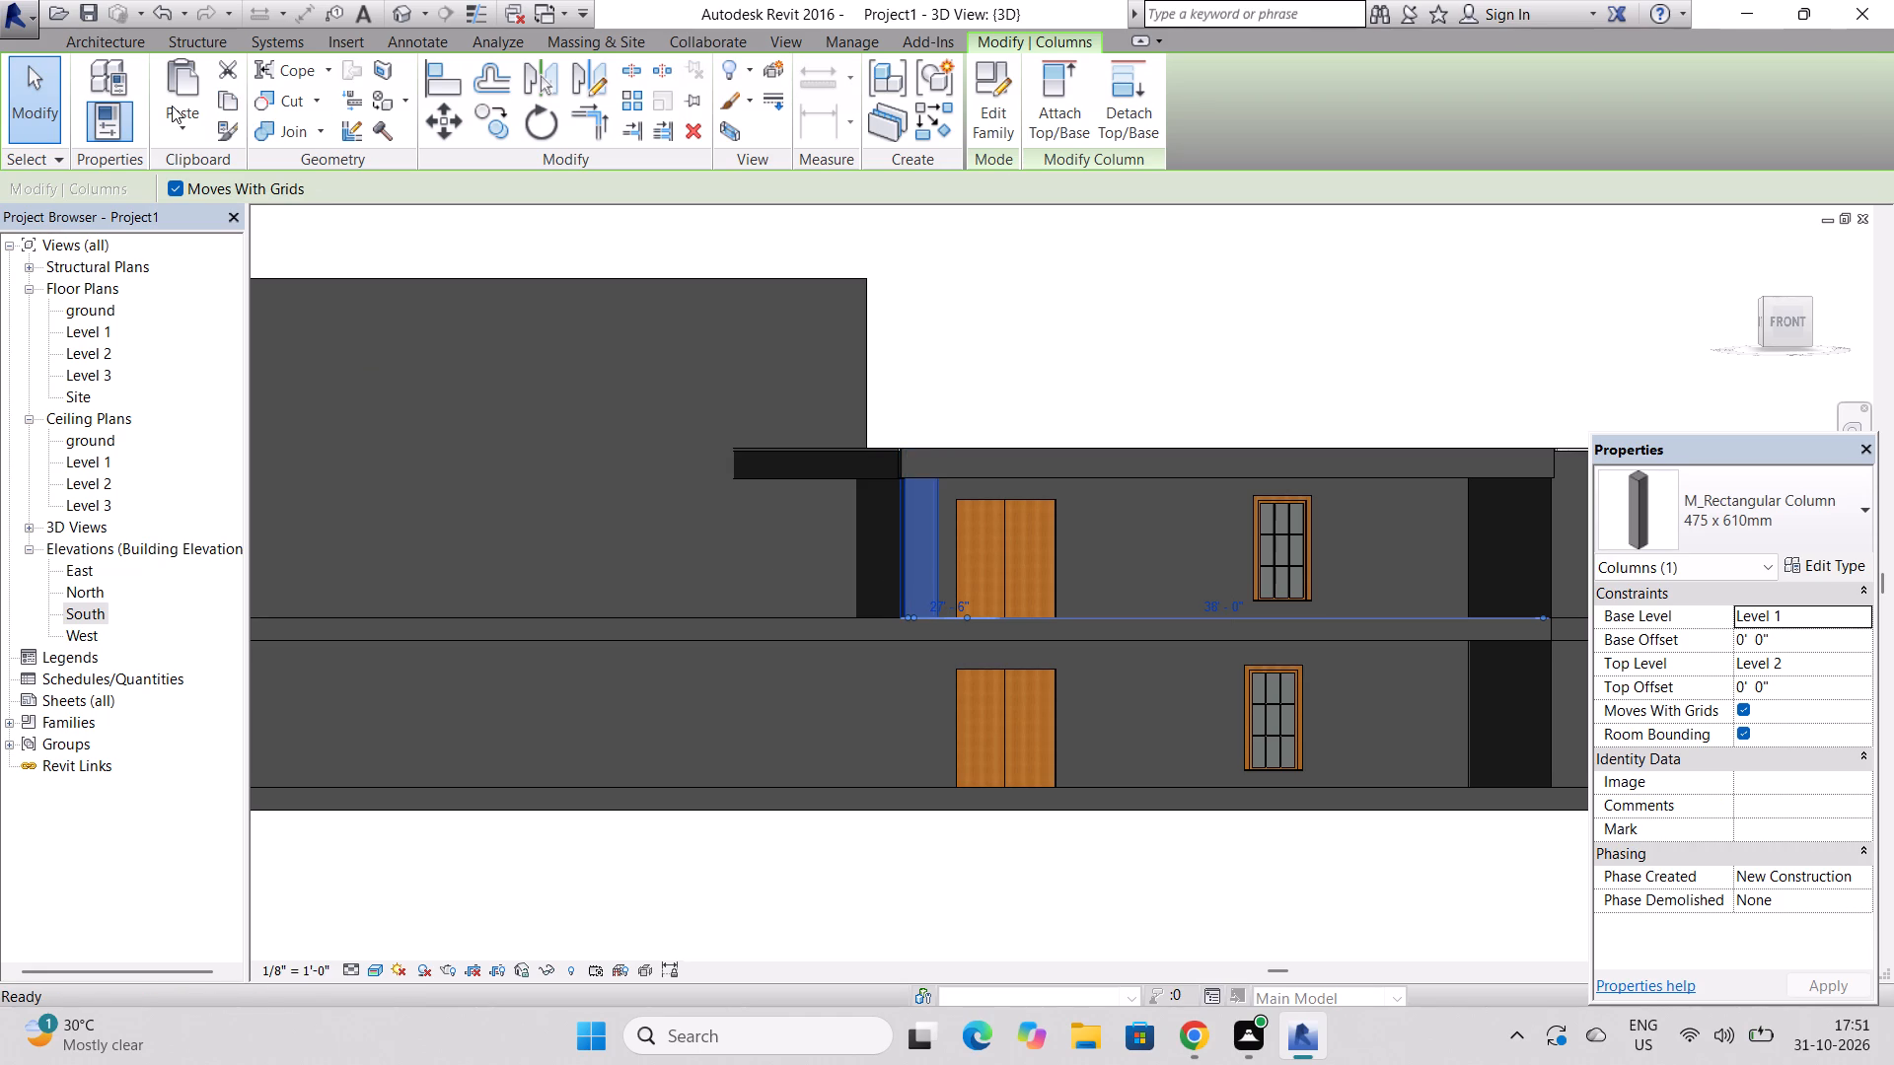
pyautogui.click(172, 106)
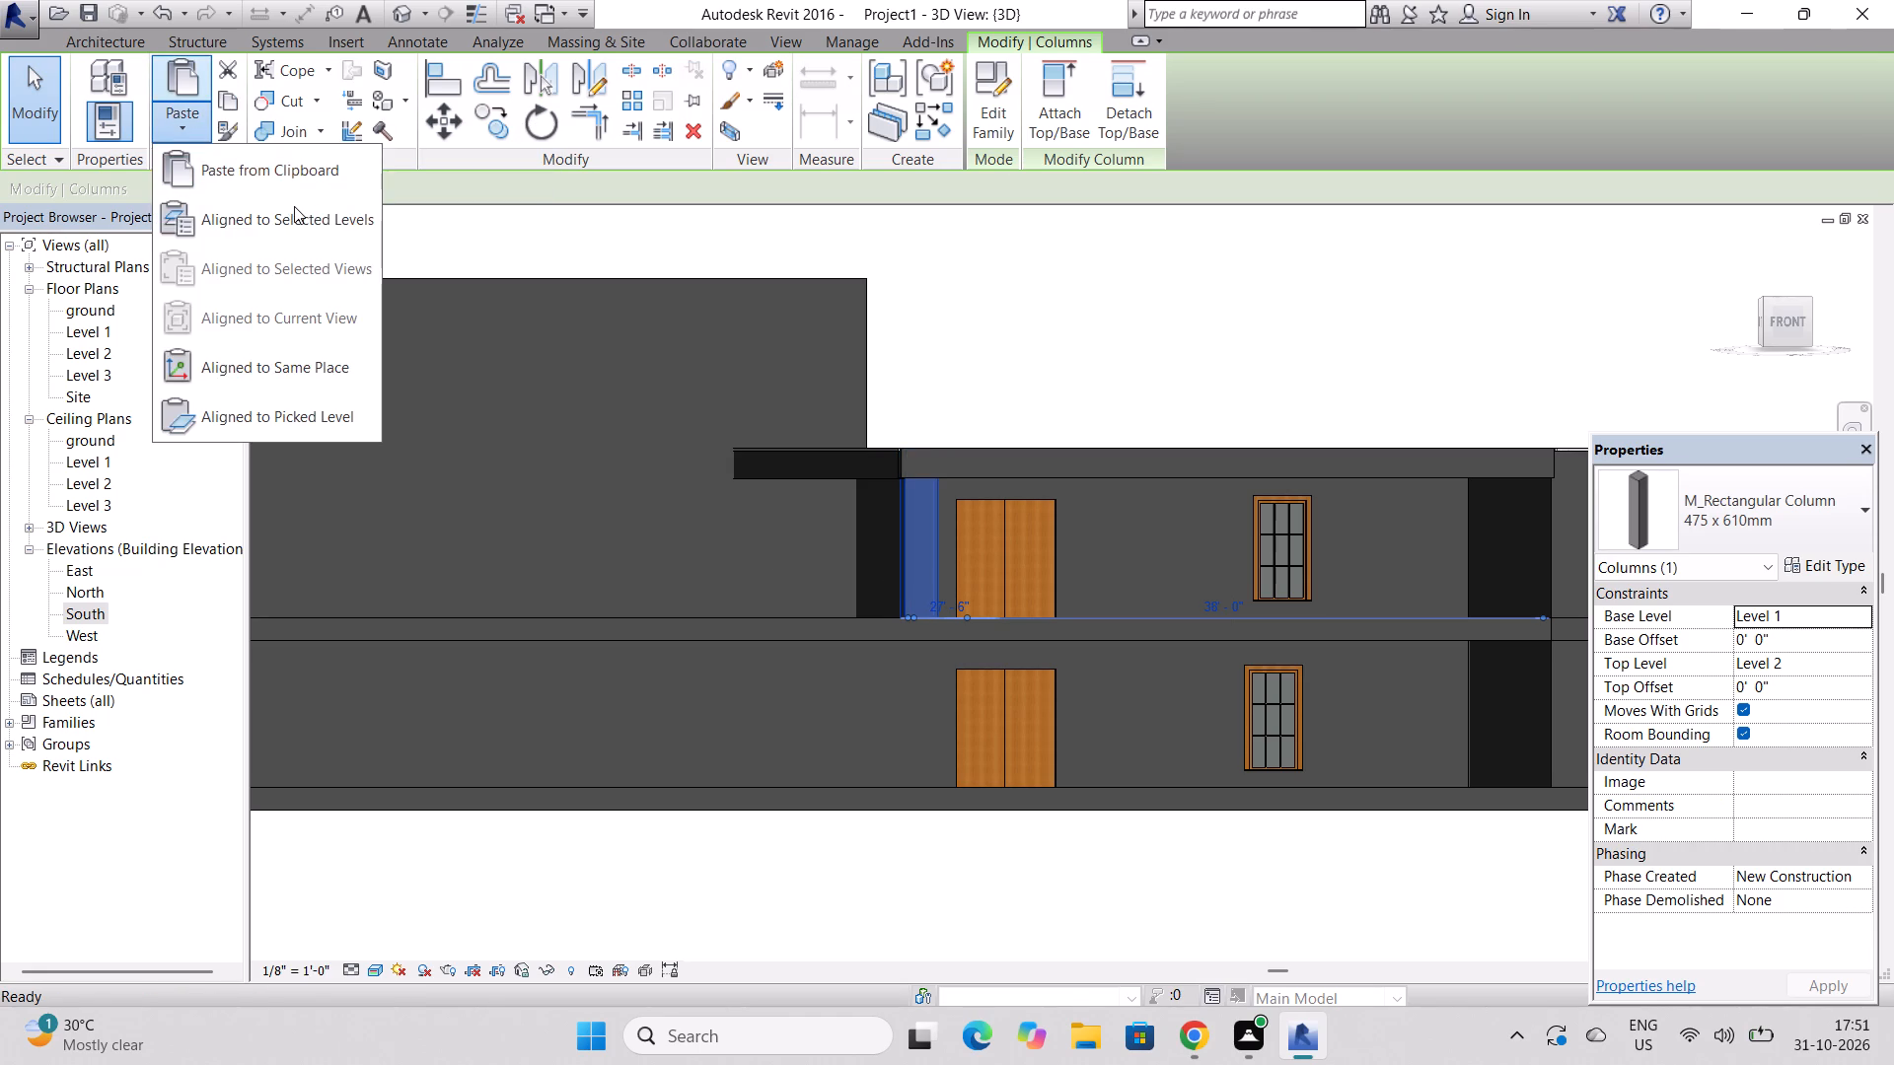
pyautogui.click(294, 206)
pyautogui.click(839, 362)
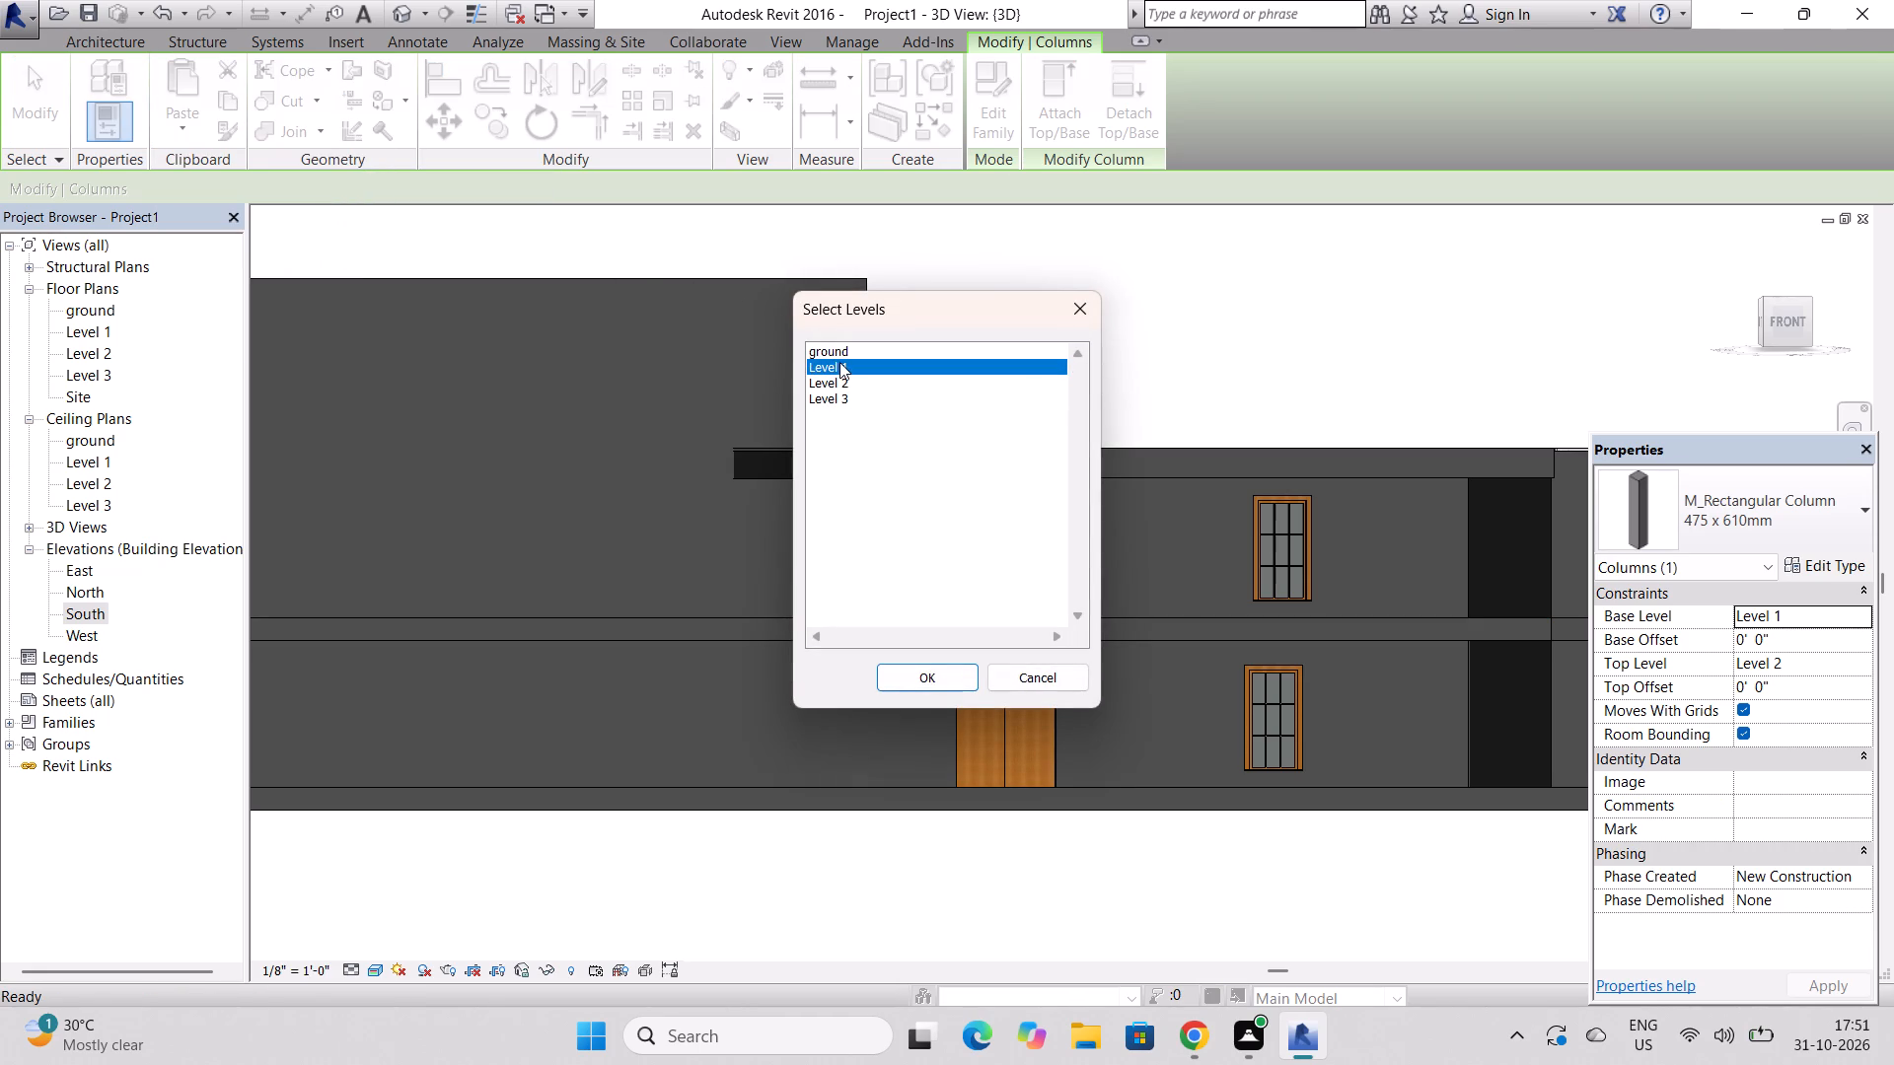
pyautogui.click(838, 350)
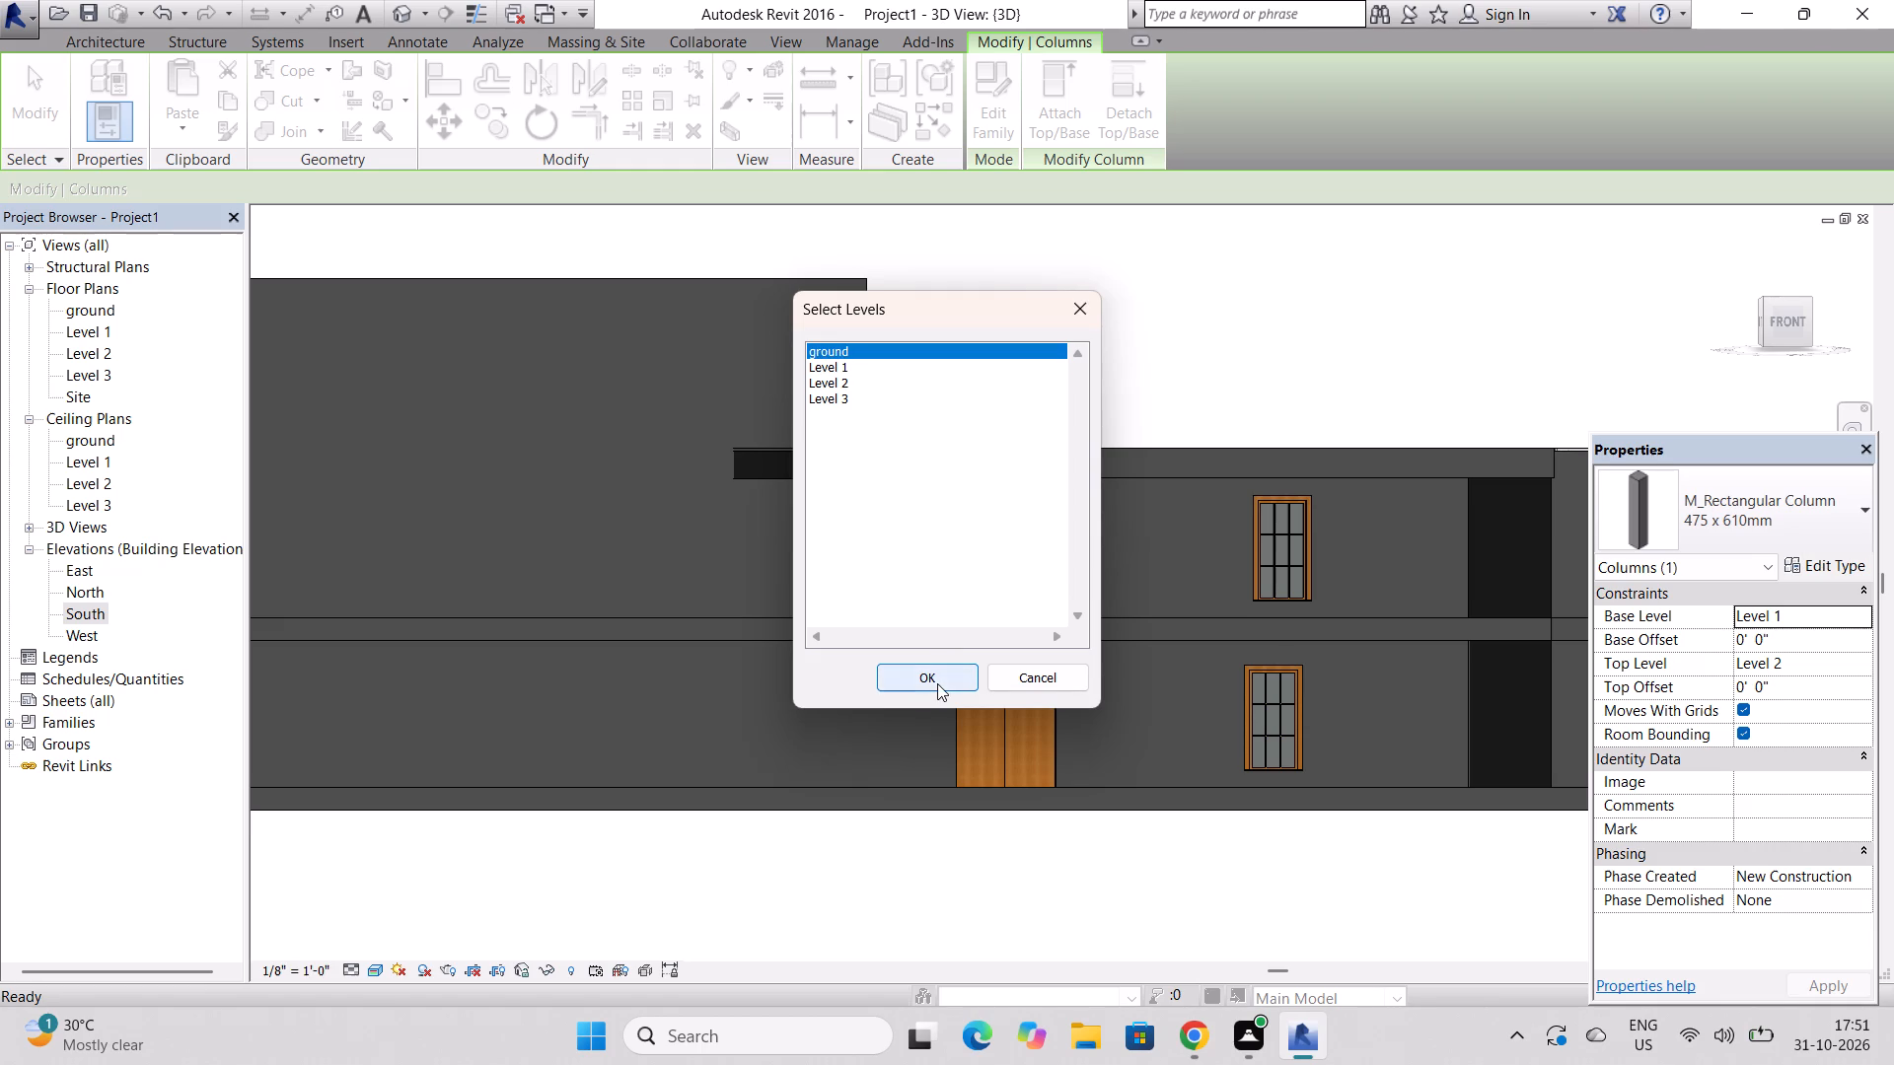
pyautogui.click(937, 674)
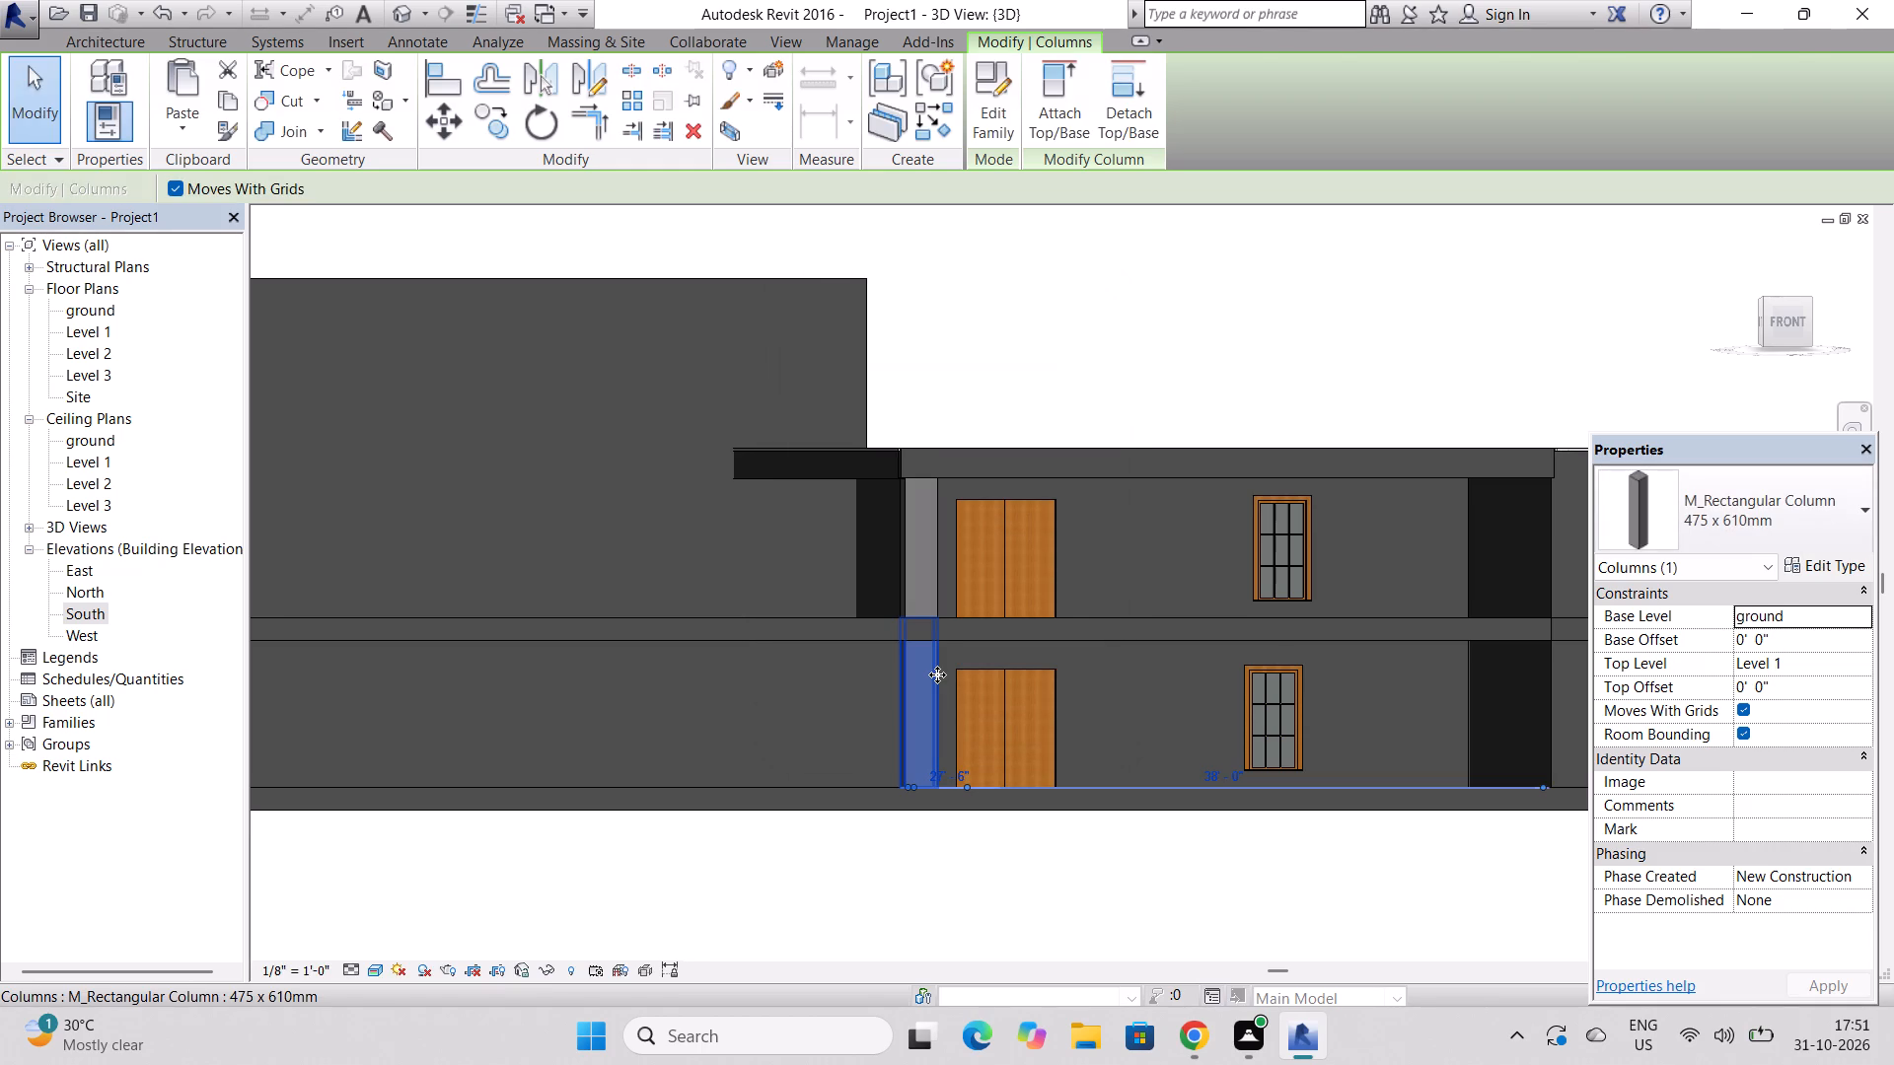
pyautogui.press('Escape')
pyautogui.press('Escape')
pyautogui.press('Escape')
pyautogui.press('Escape')
pyautogui.press('Escape')
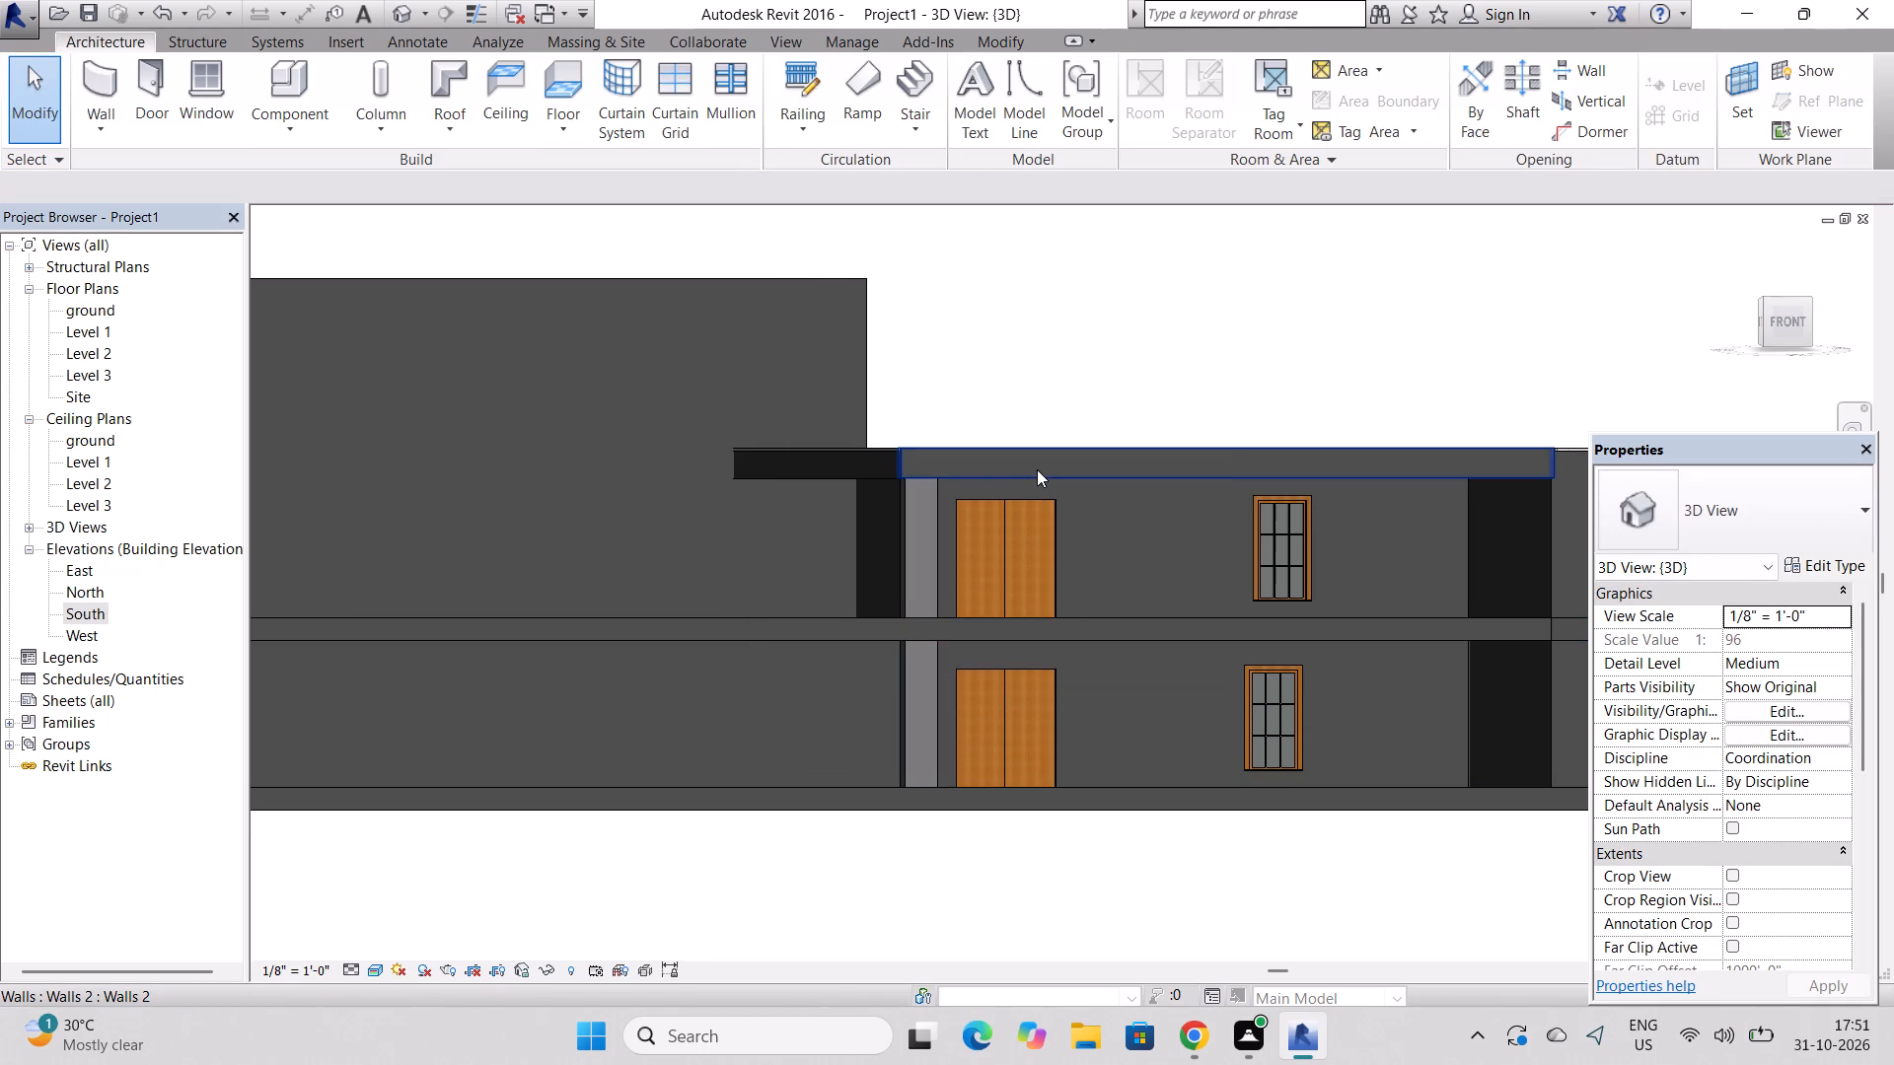
# Delete the horizontal Walls 2 band running above the upper-storey double door and window.
pyautogui.click(1037, 469)
pyautogui.press('Delete')
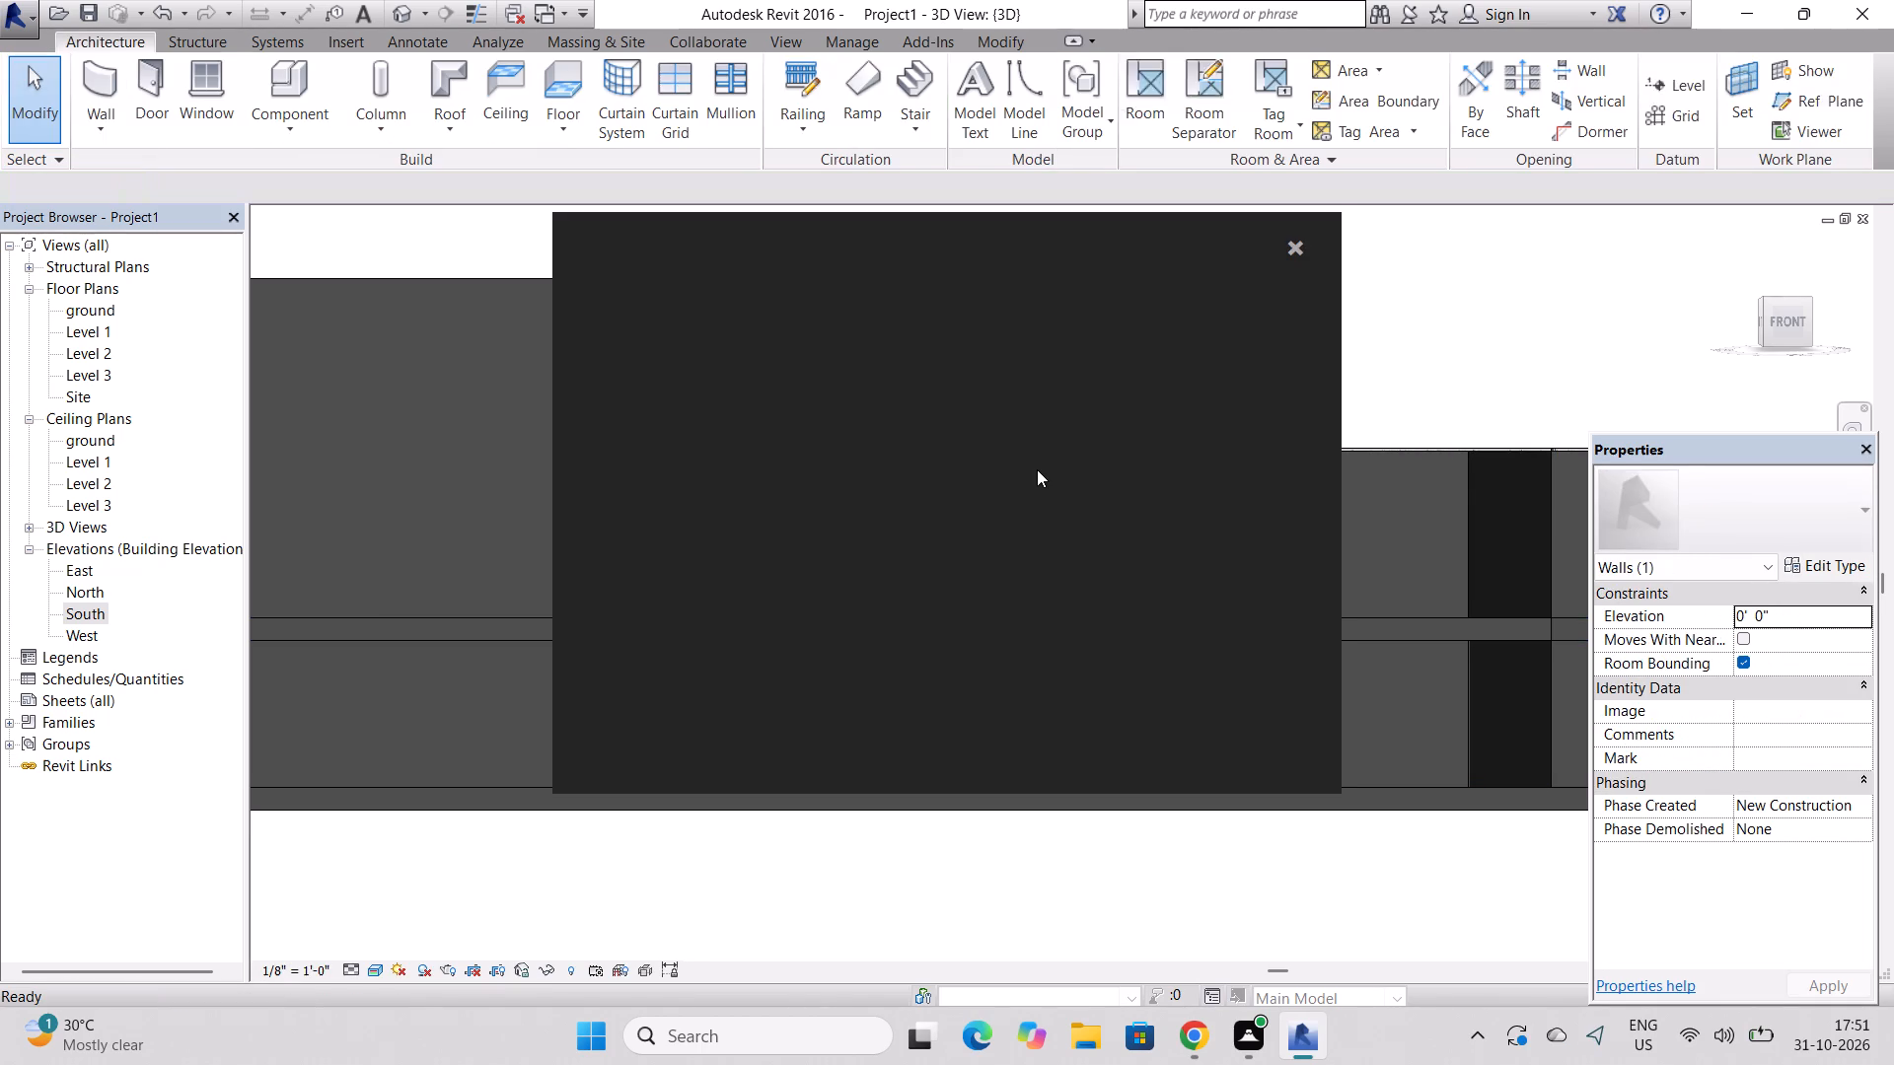
pyautogui.click(1291, 249)
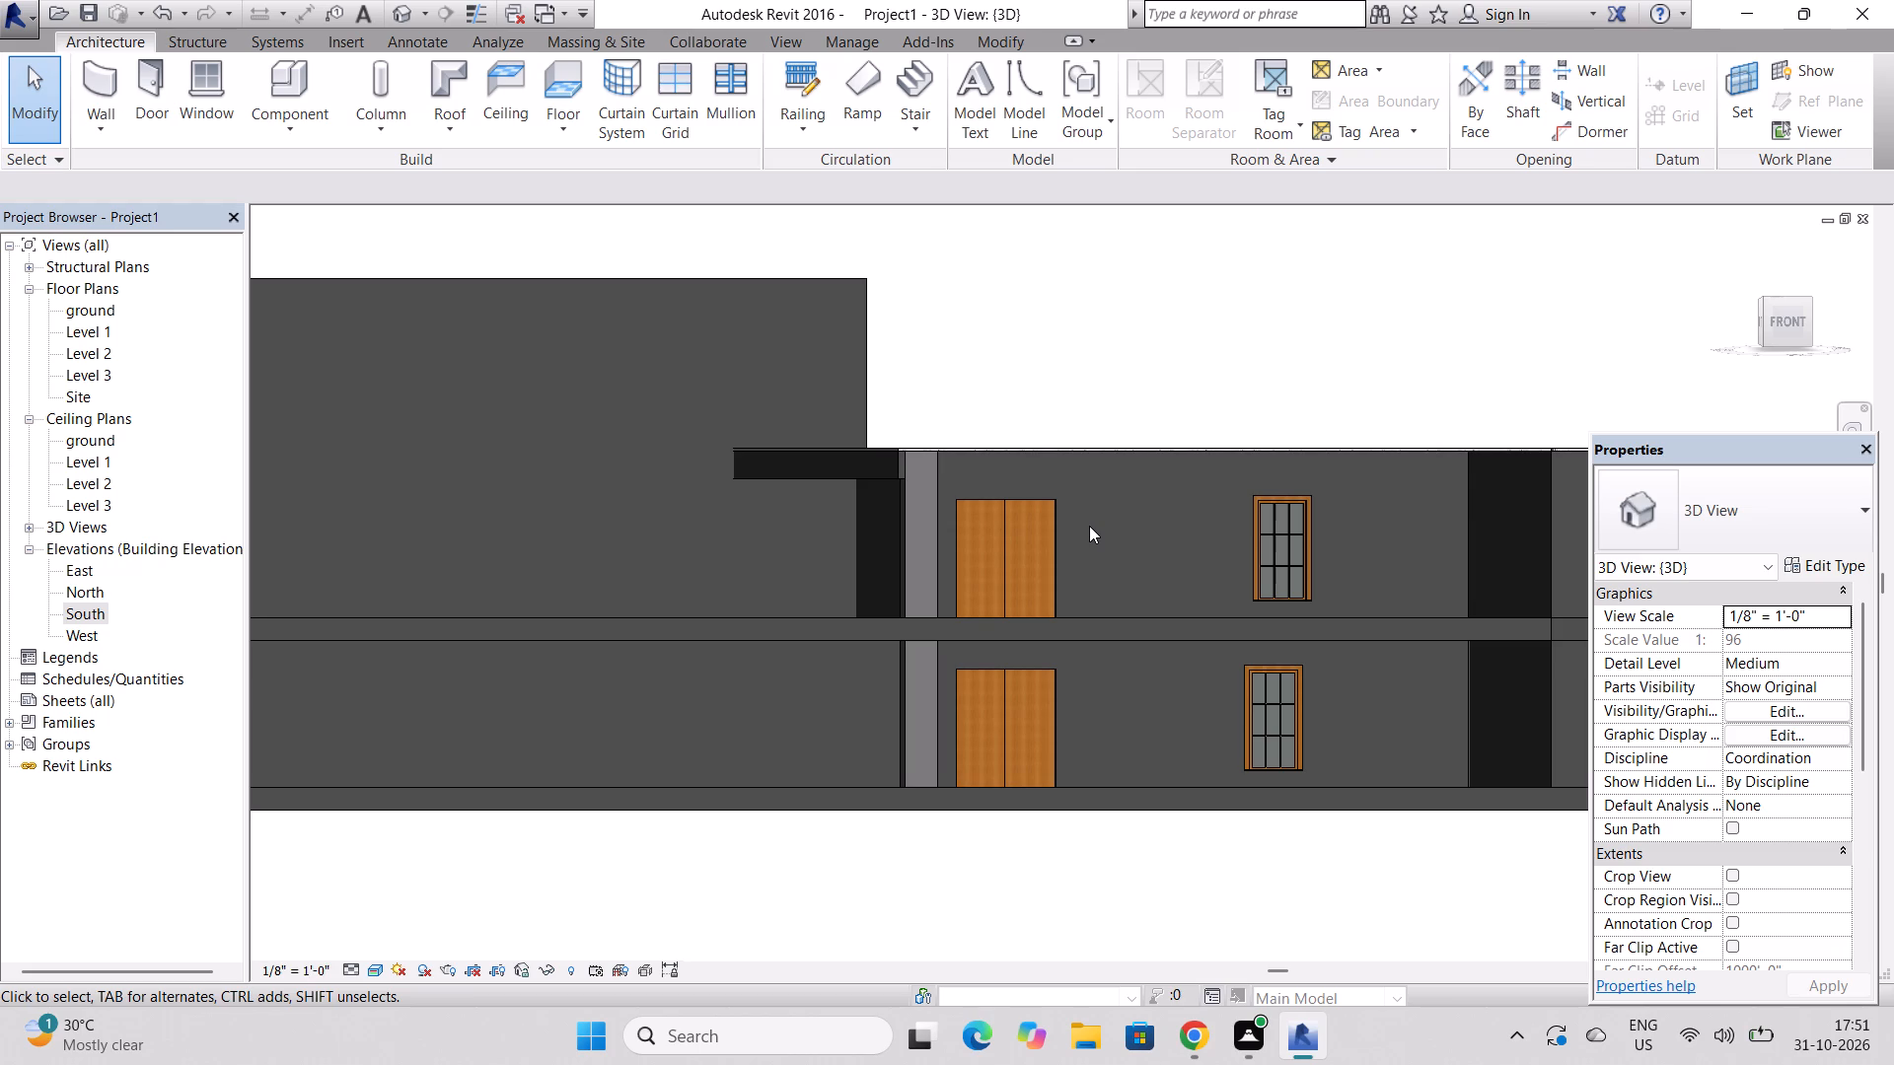
# In the South elevation, move the two stacked rectangular columns, selected with the Walls 1 roof-edge beam, towards the double doors.
pyautogui.scroll(-3, 1089, 526)
pyautogui.scroll(3, 868, 493)
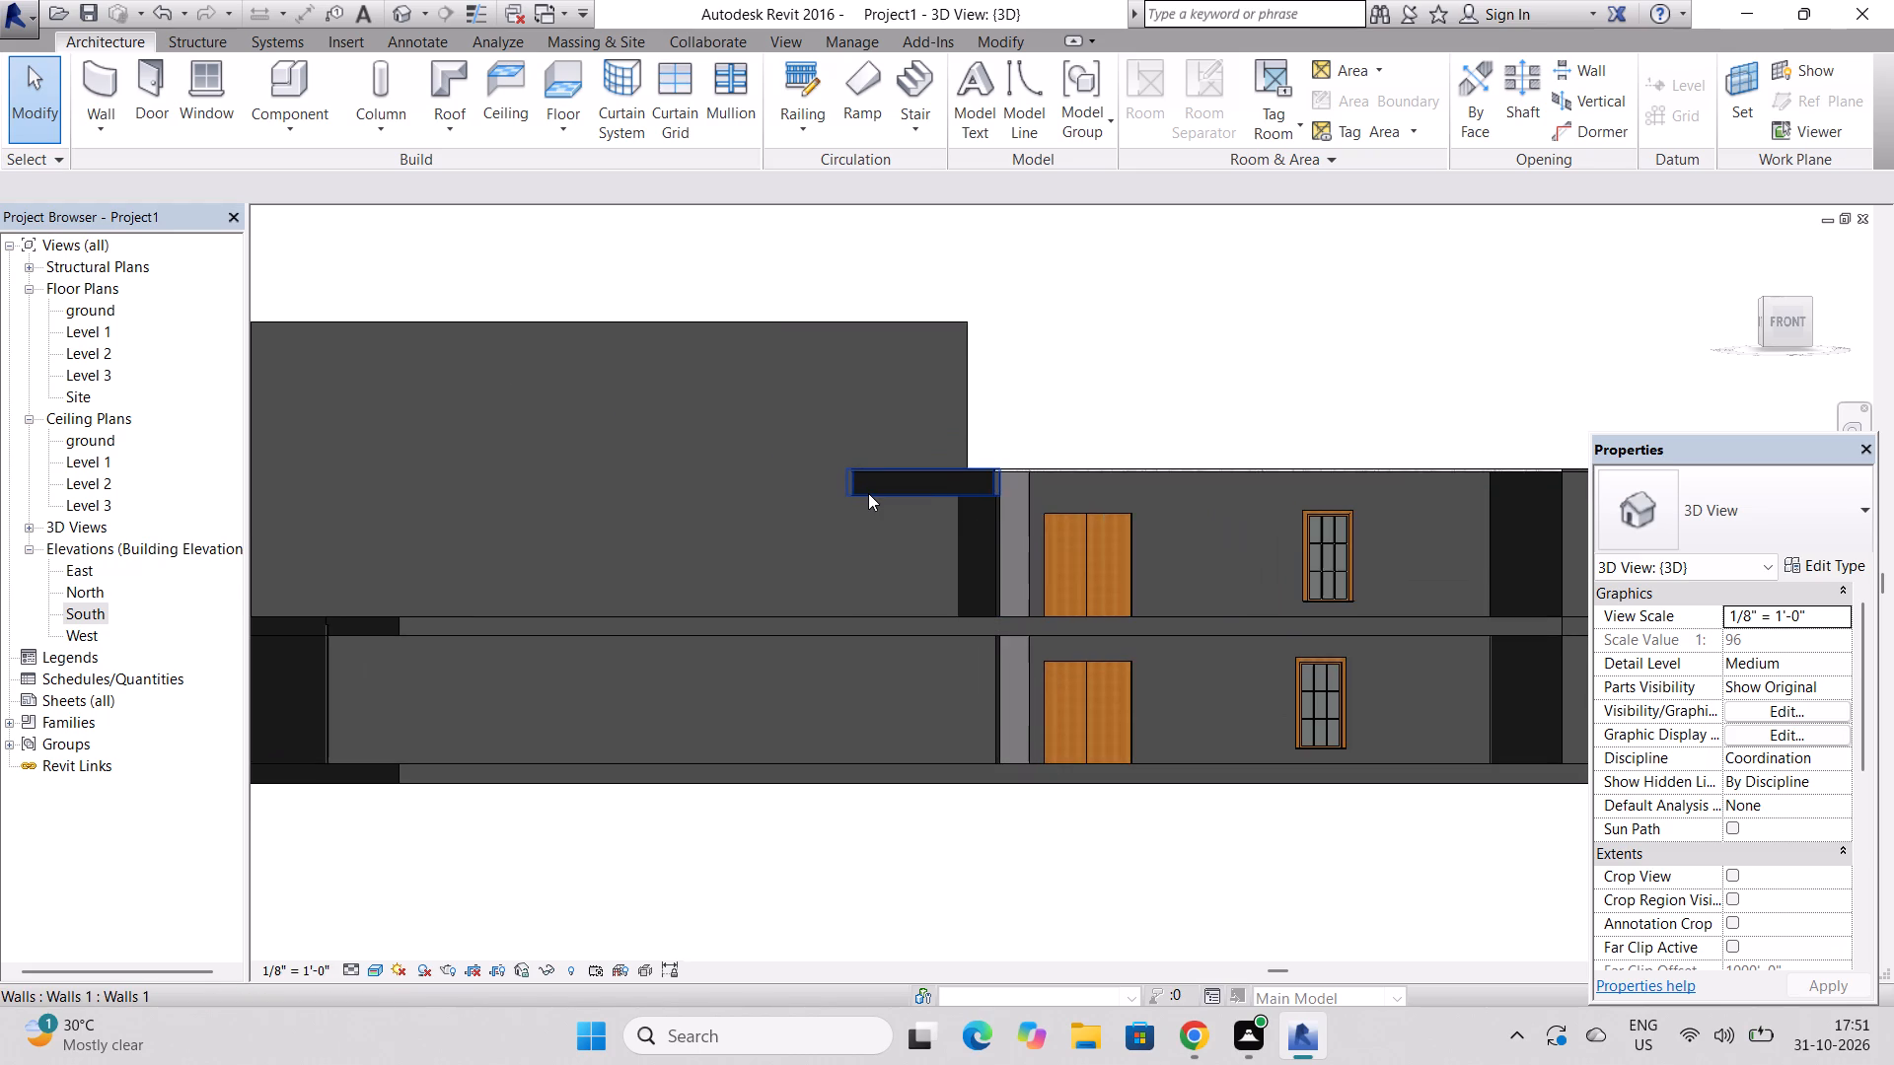
pyautogui.scroll(-3, 868, 493)
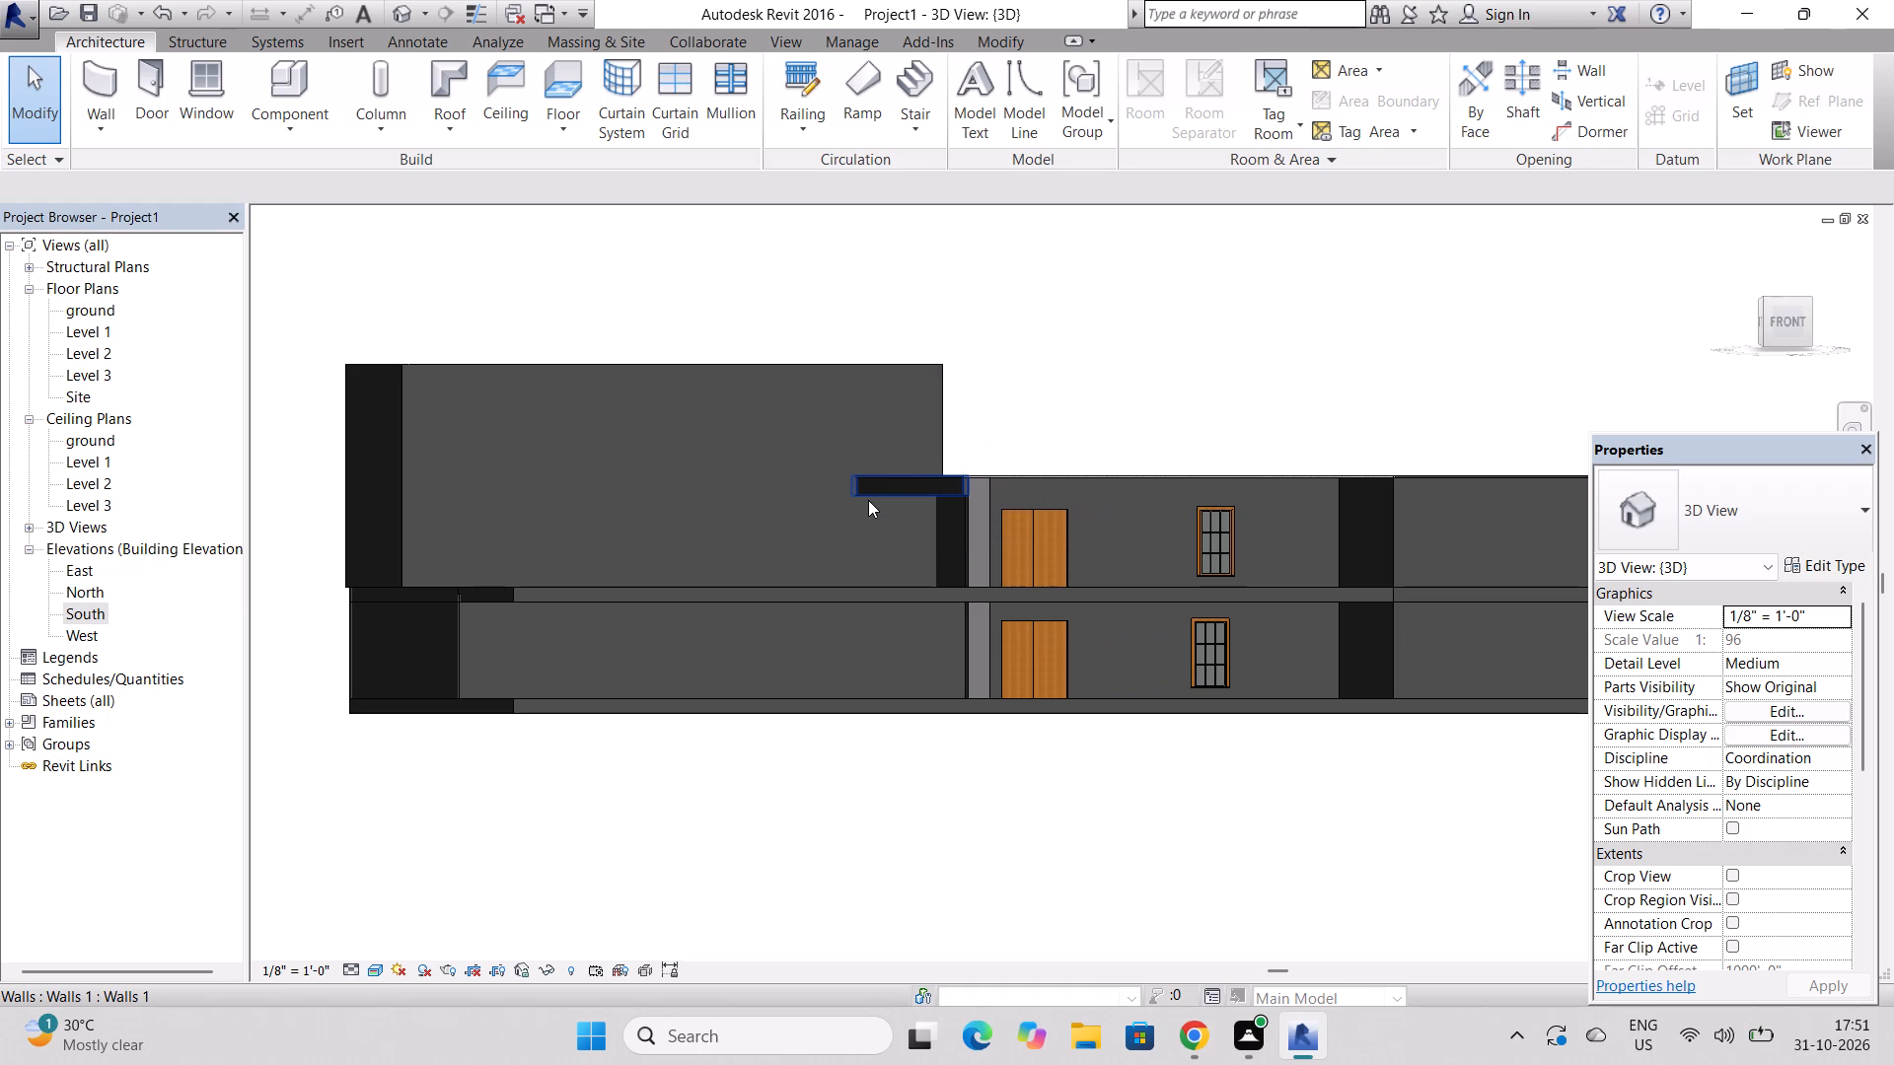
pyautogui.scroll(4, 868, 500)
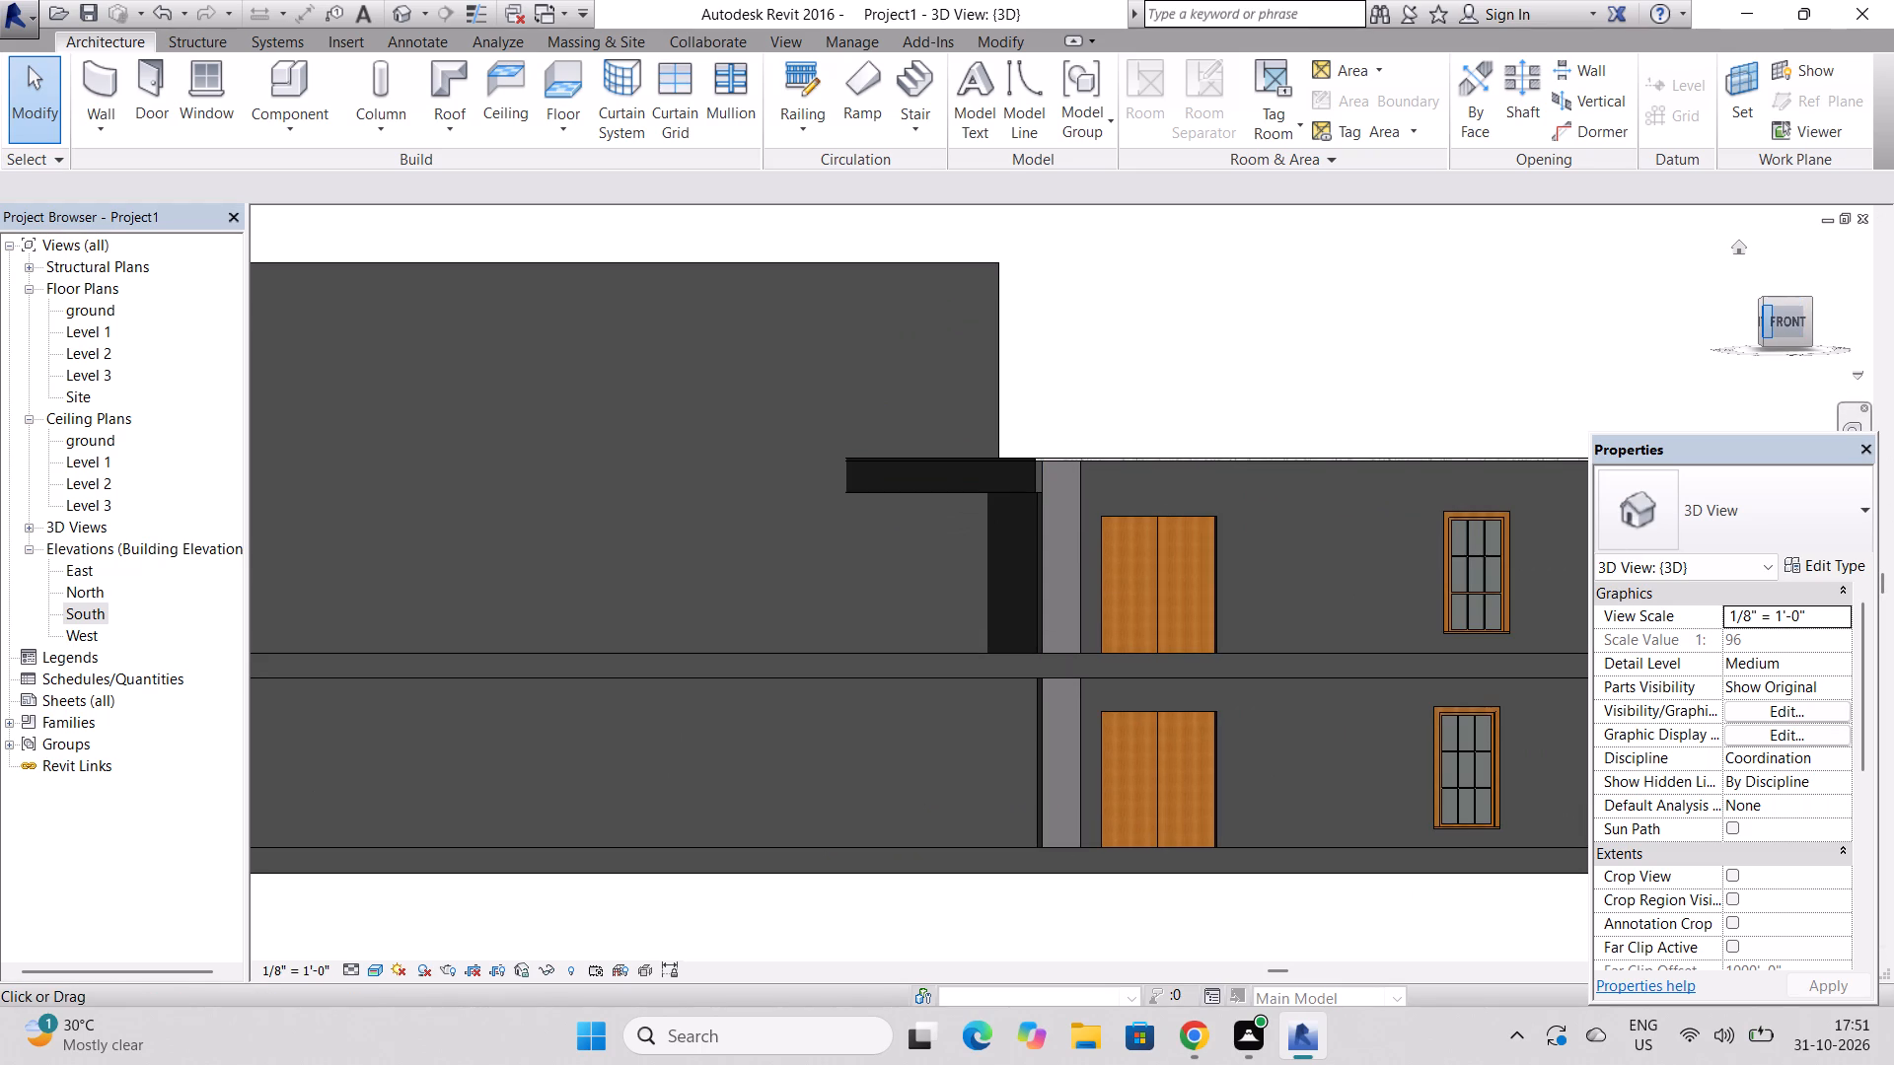
pyautogui.moveTo(1766, 302); pyautogui.dragTo(1731, 307)
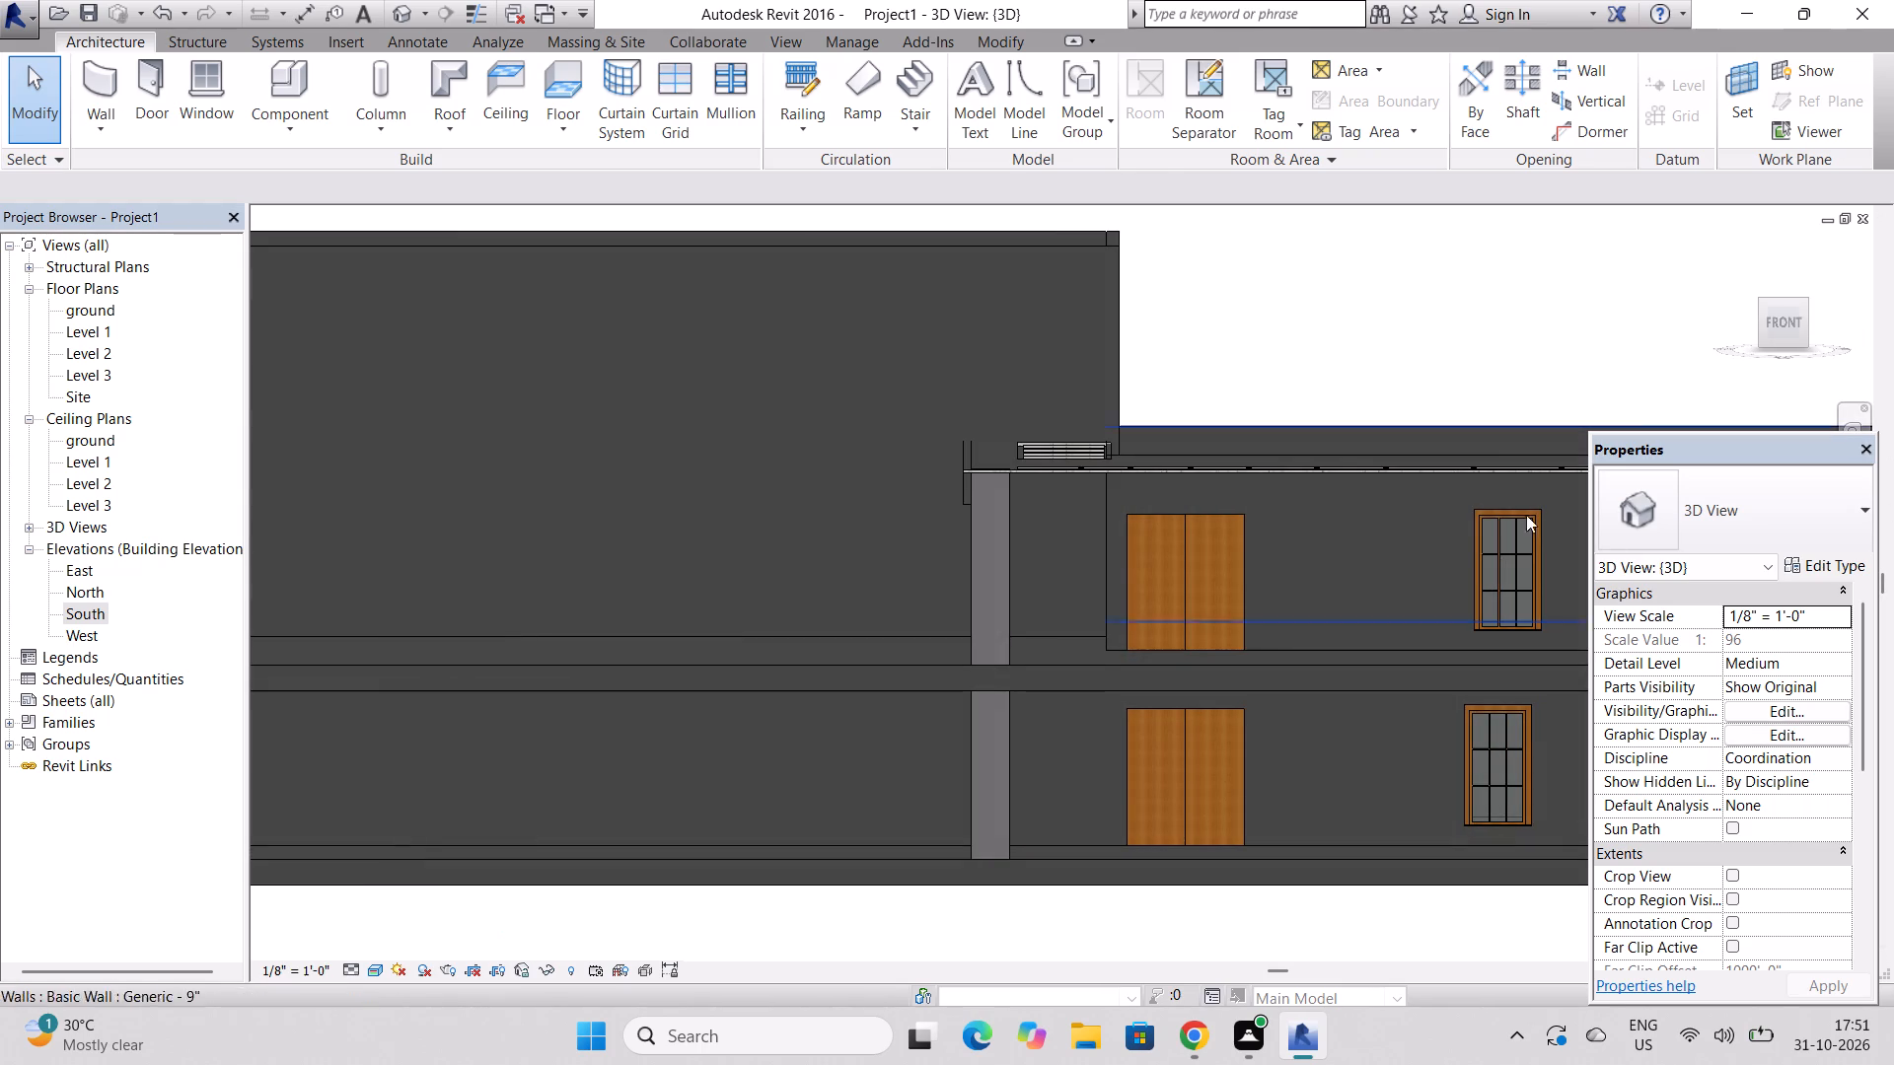
pyautogui.click(999, 520)
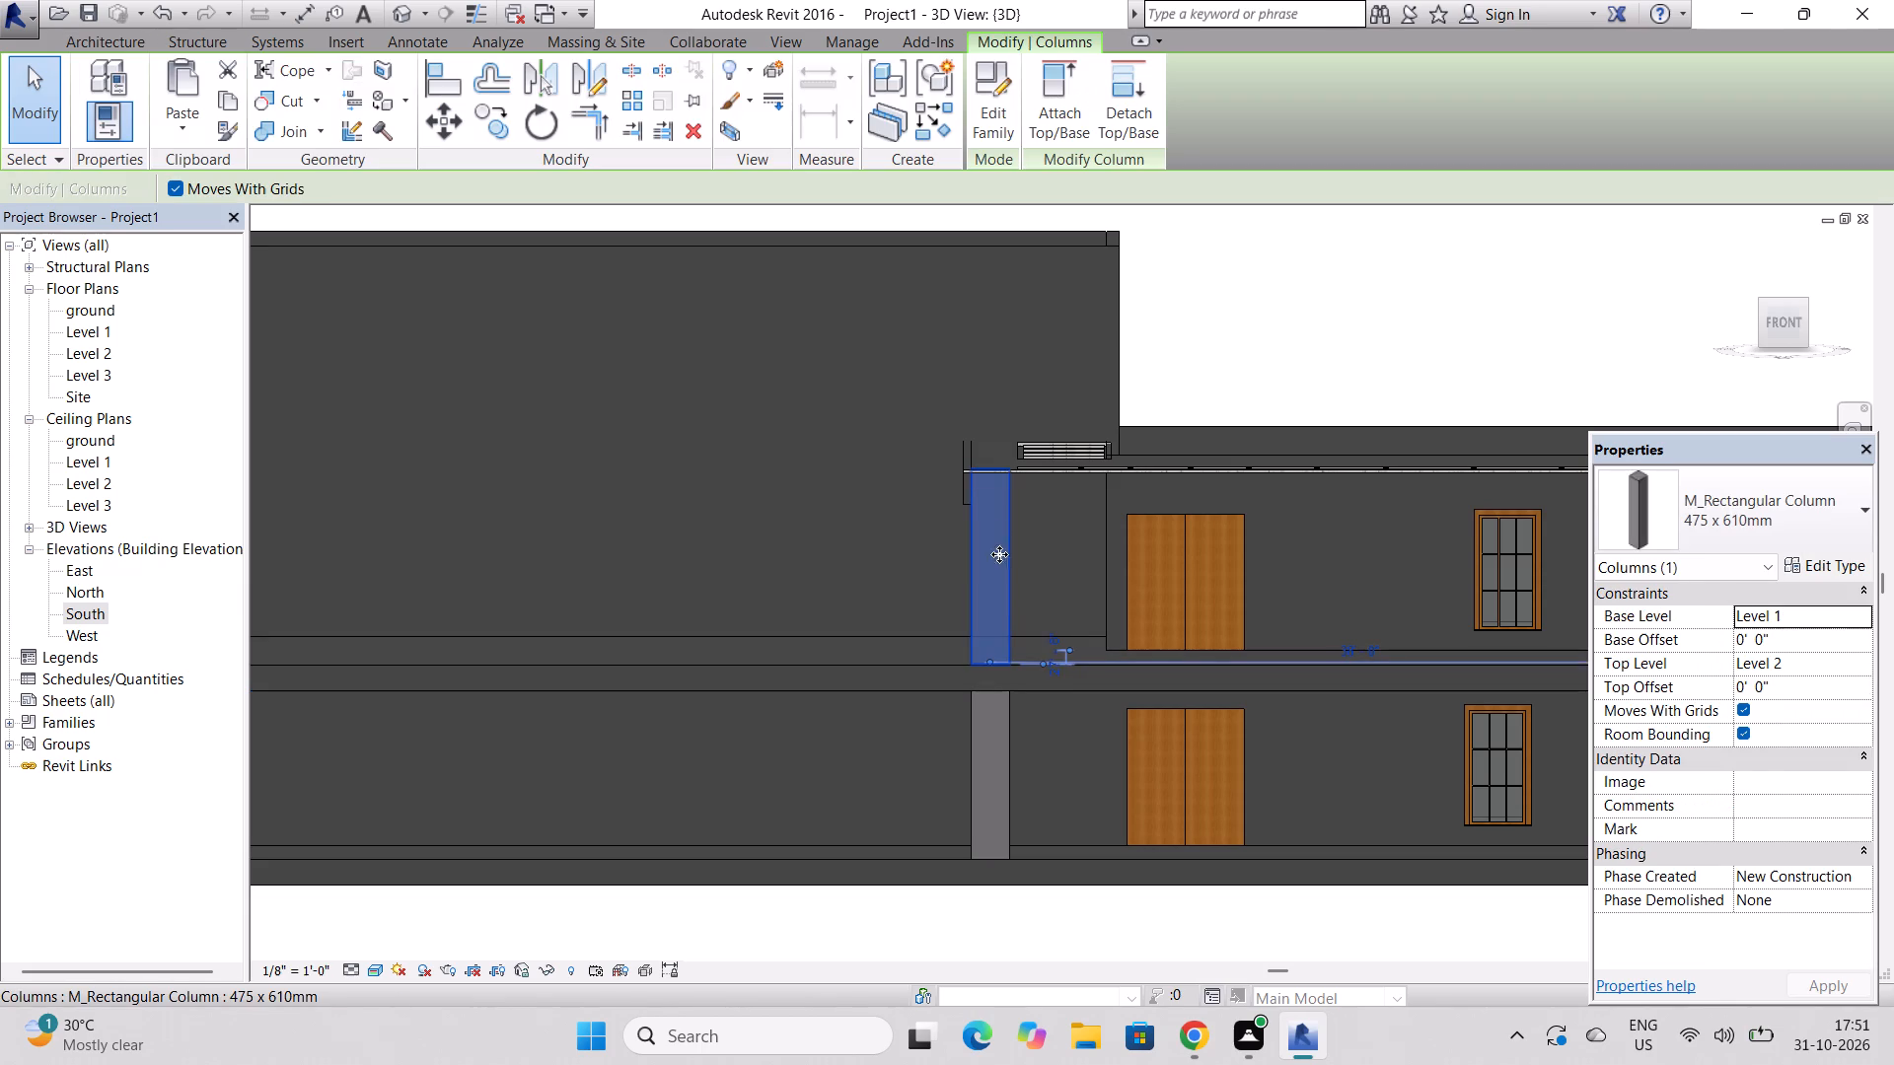
pyautogui.keyDown('ctrl'); pyautogui.click(1001, 738); pyautogui.keyUp('ctrl')
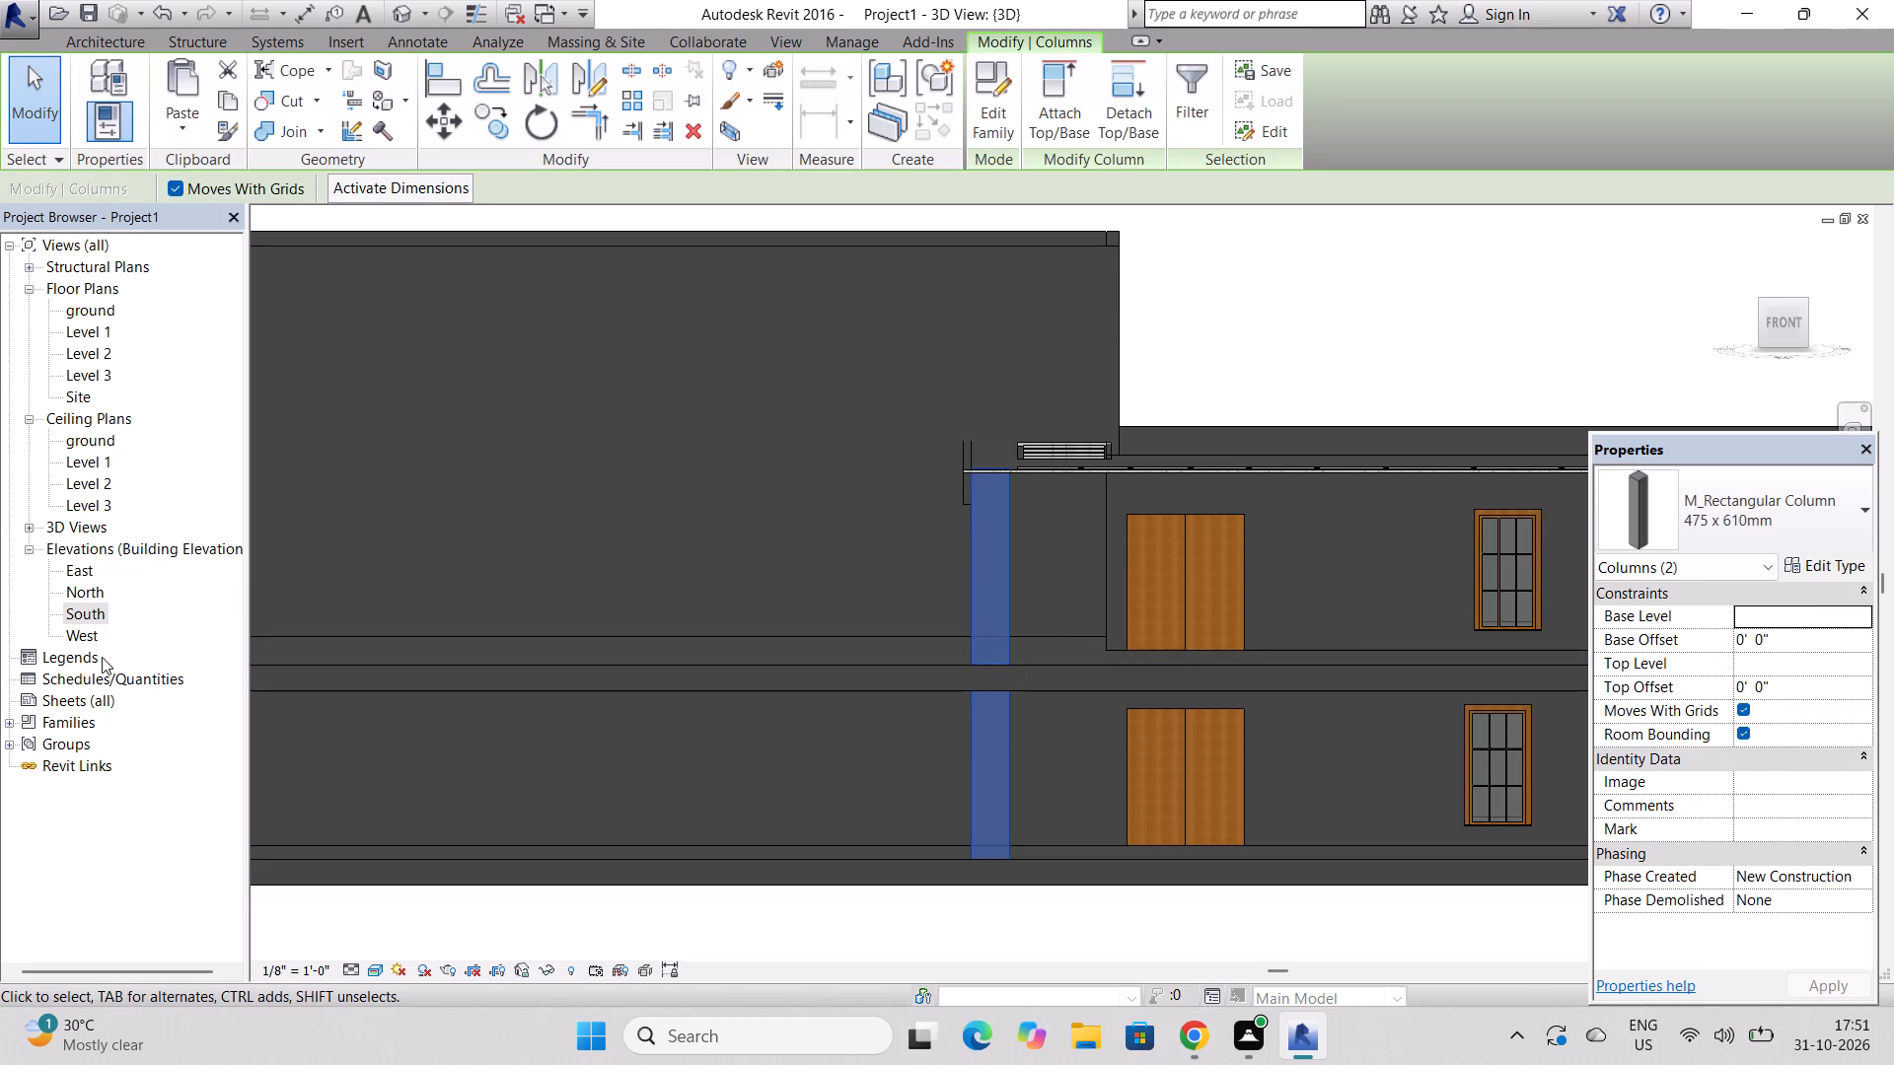
pyautogui.doubleClick(99, 610)
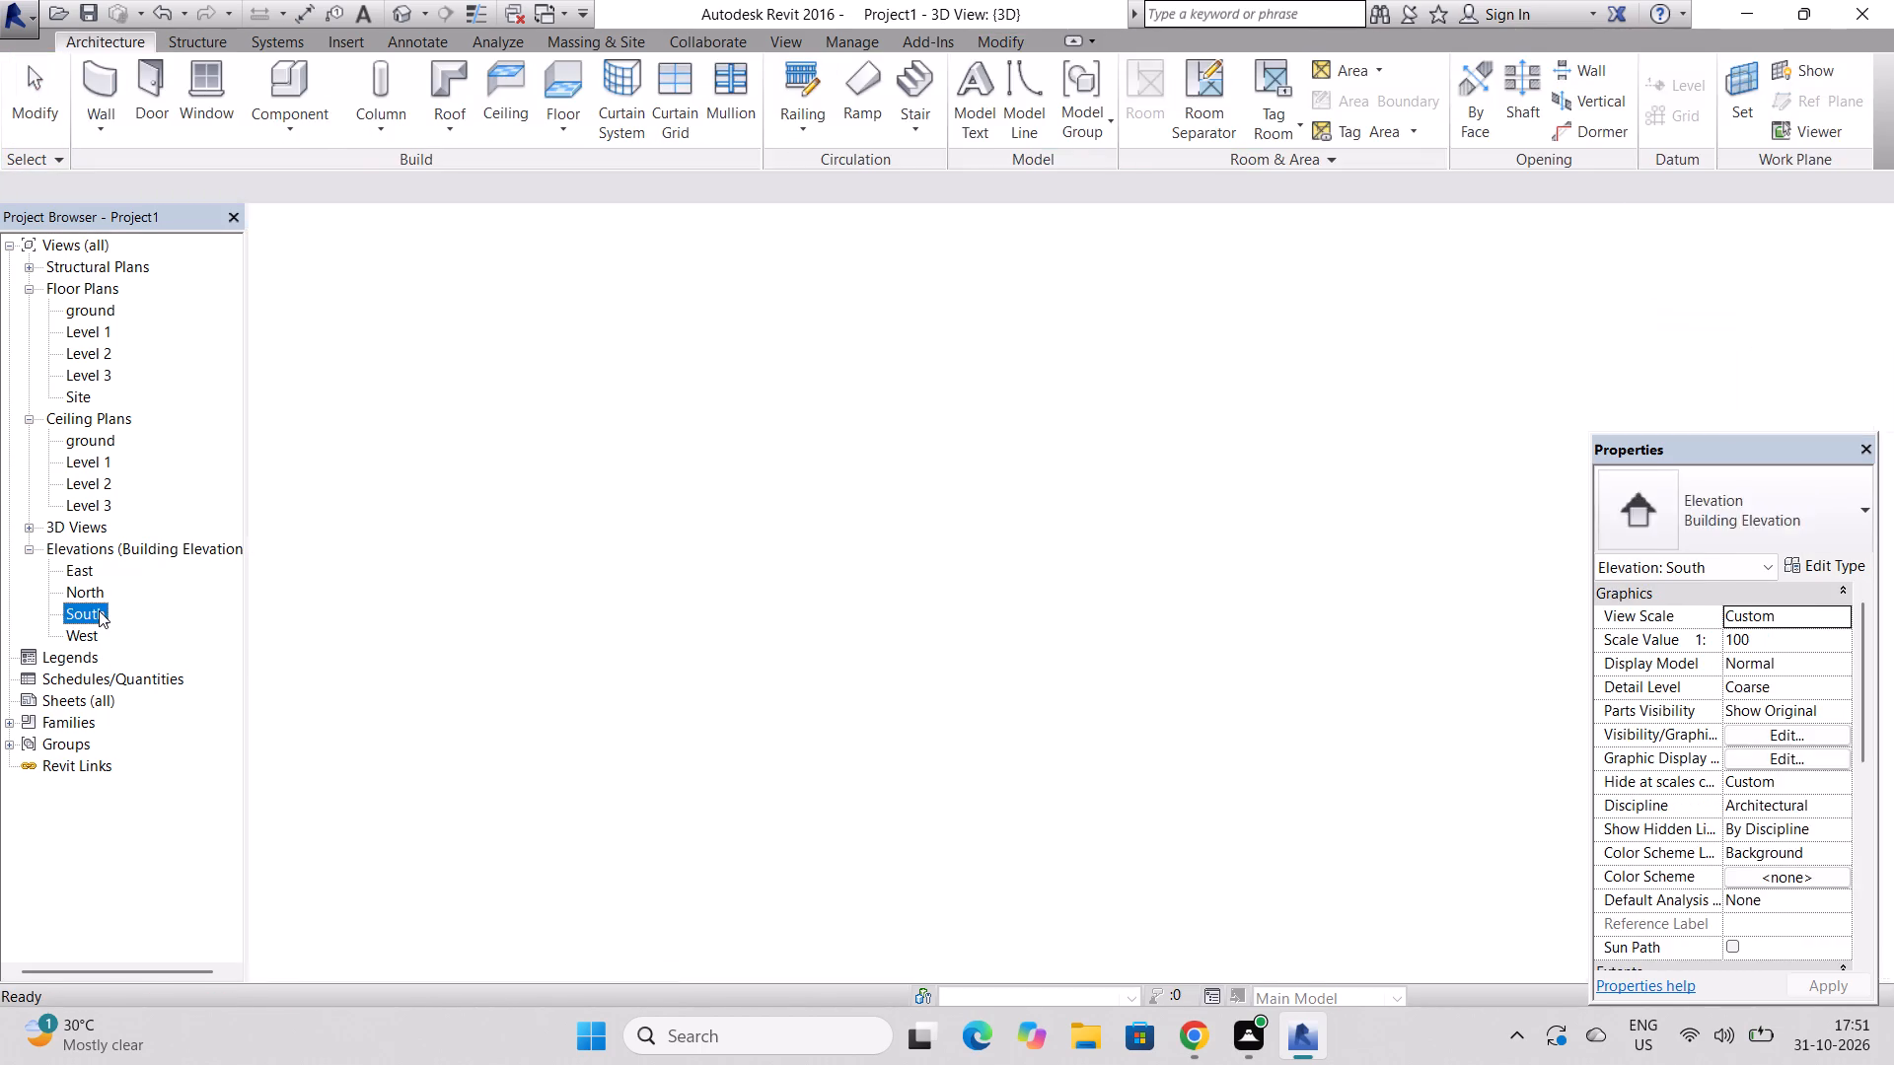
pyautogui.scroll(6, 737, 561)
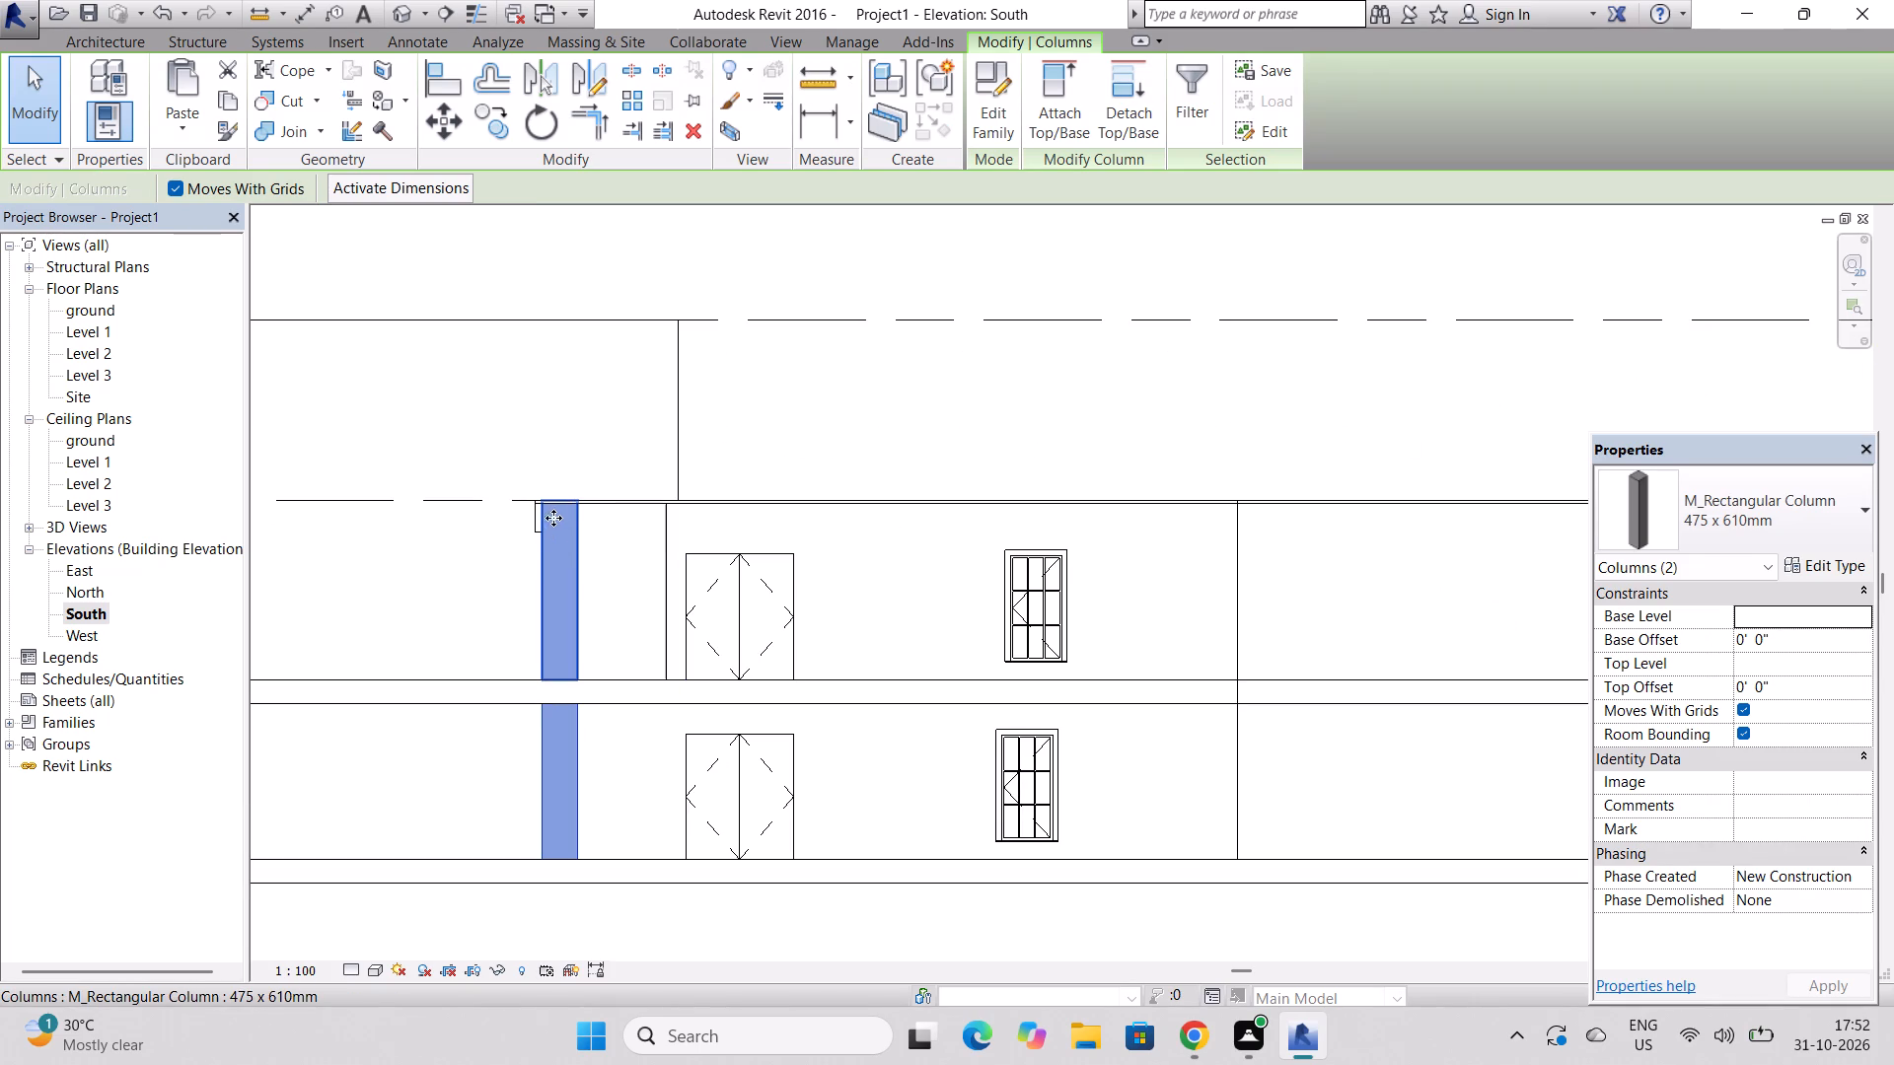
pyautogui.scroll(7, 523, 523)
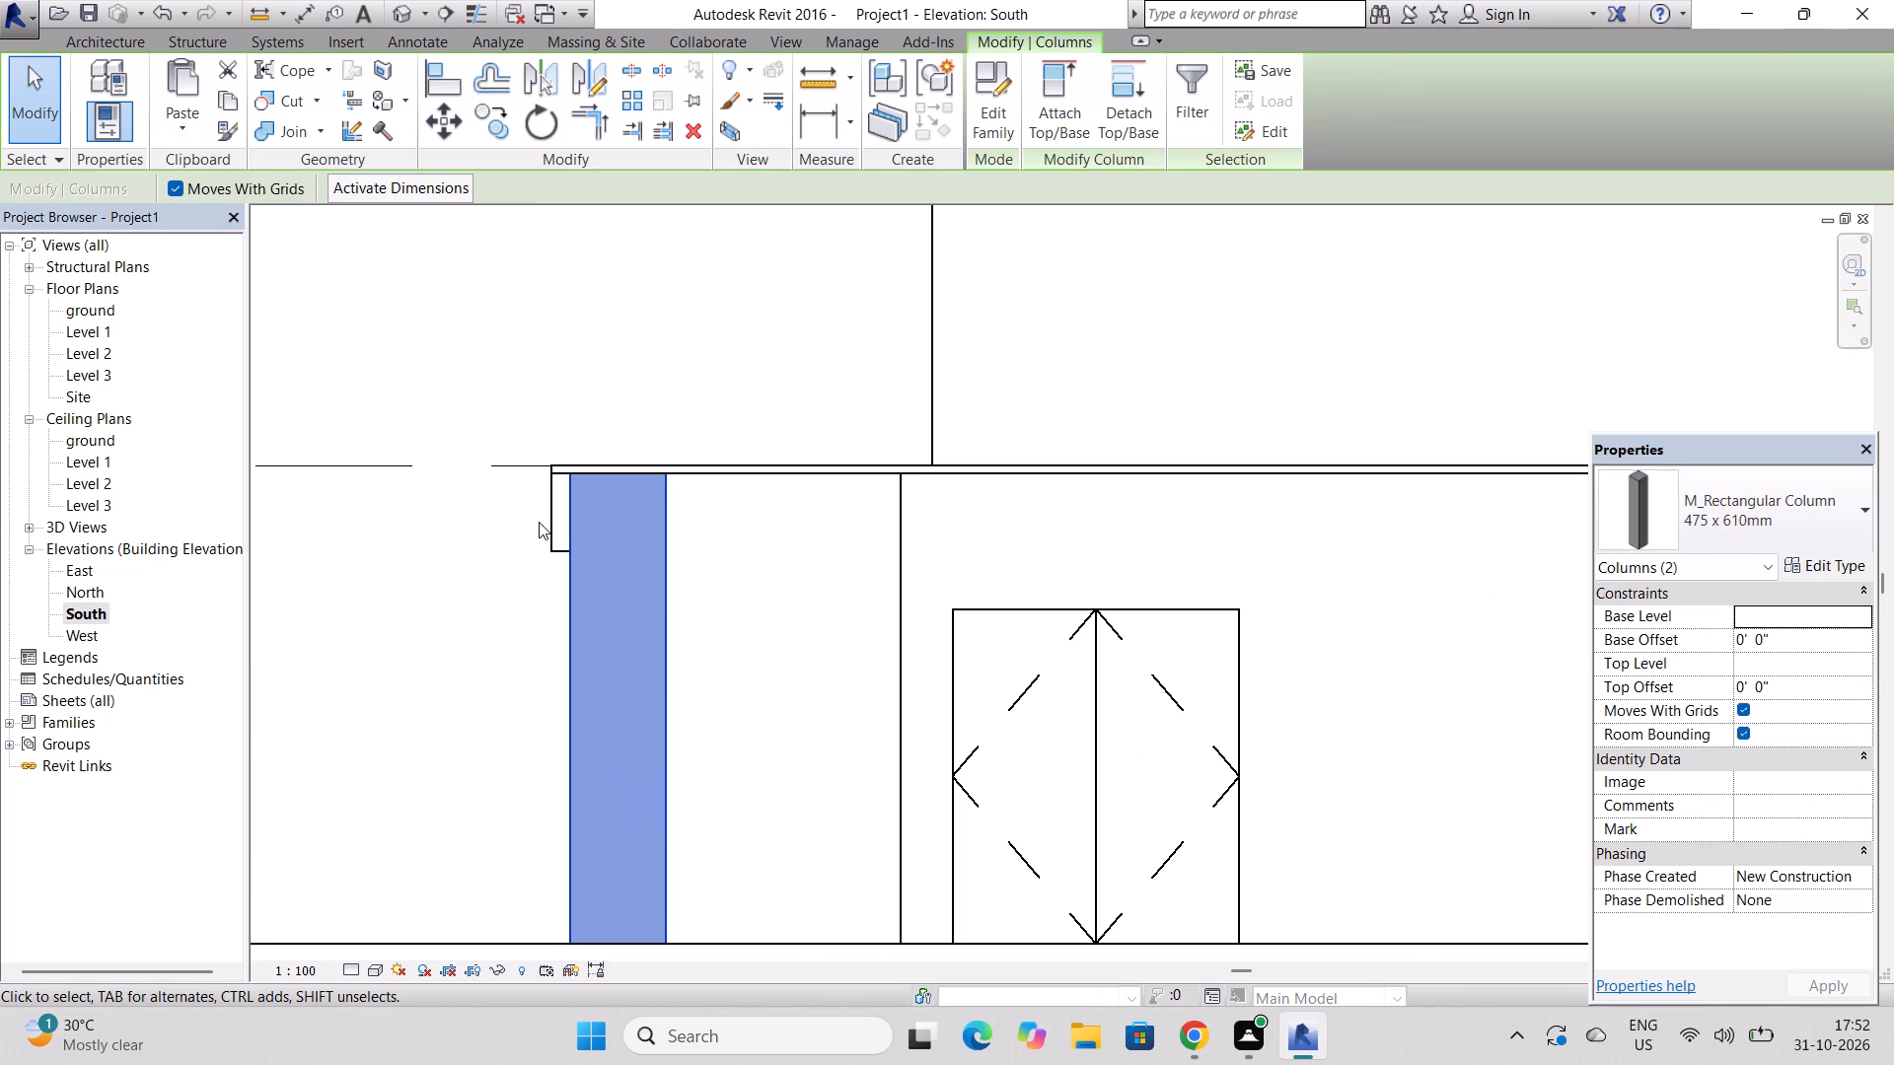
pyautogui.keyDown('ctrl'); pyautogui.click(548, 527); pyautogui.keyUp('ctrl')
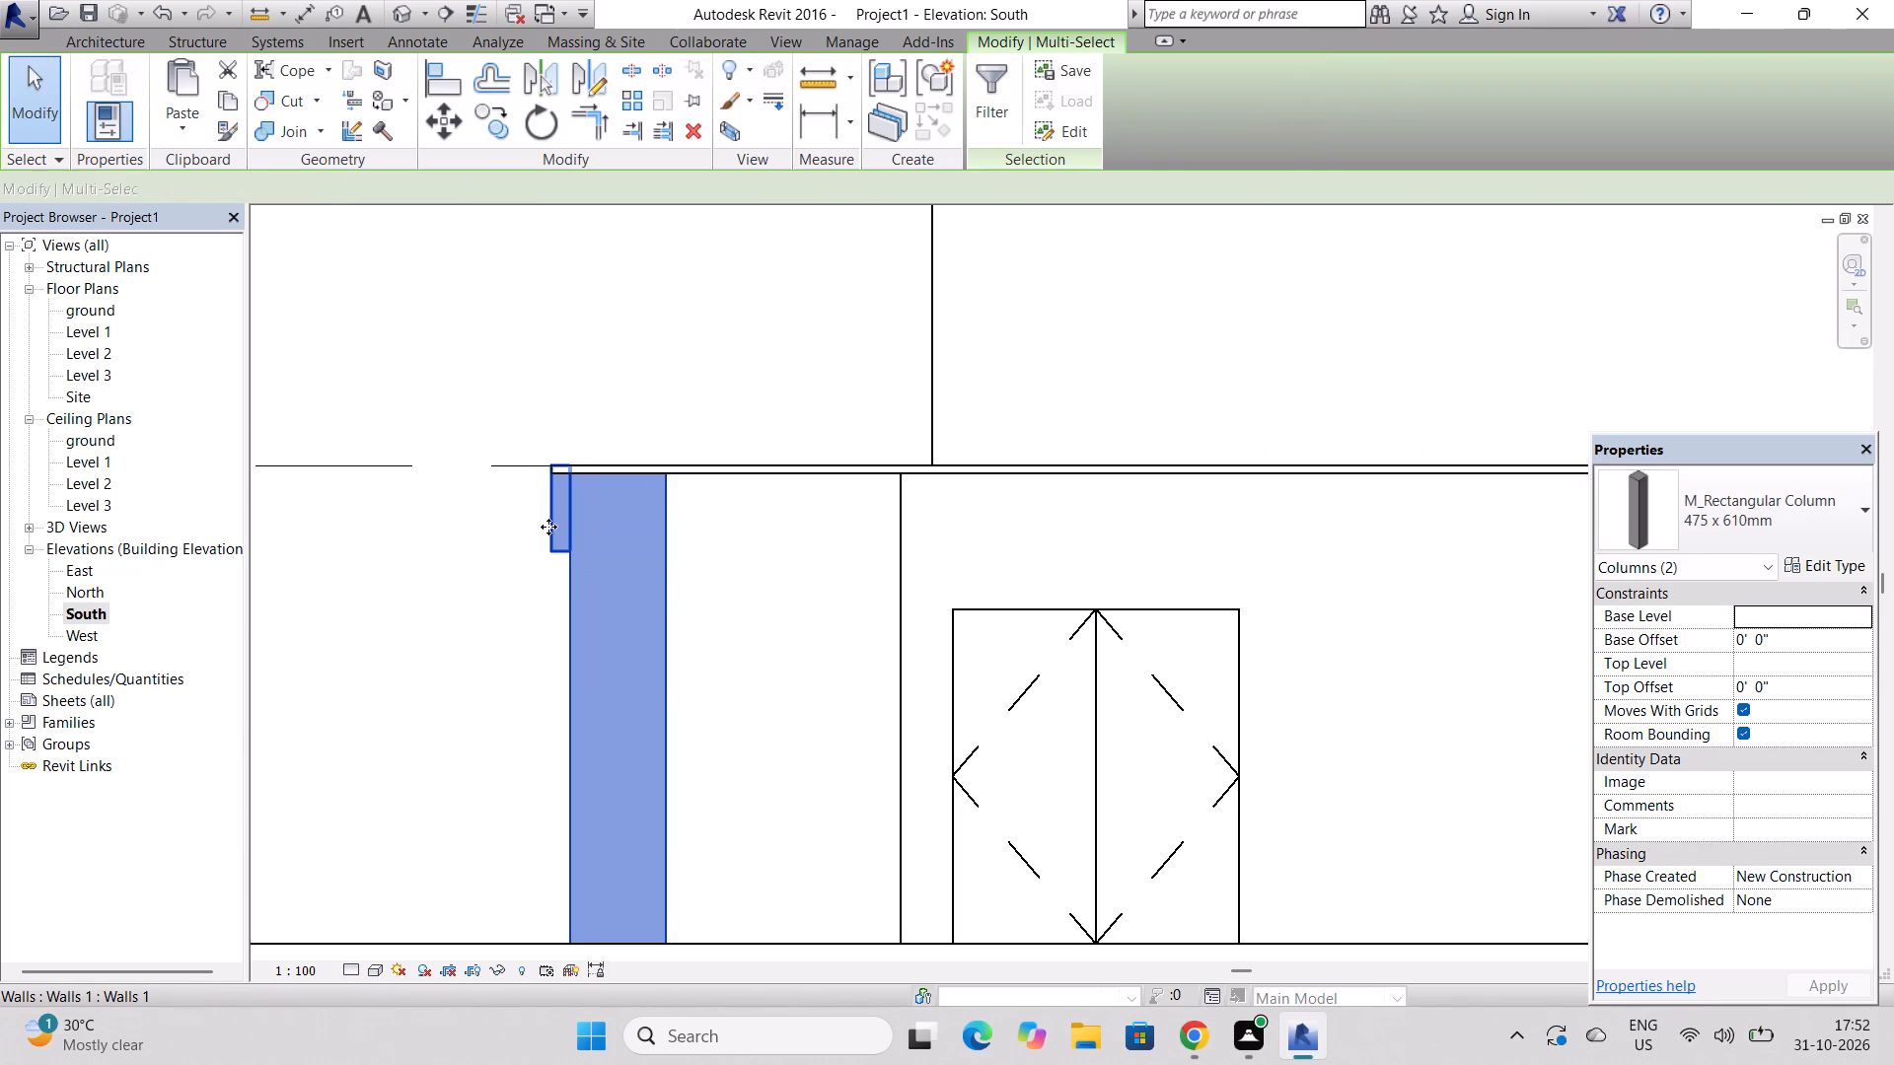
pyautogui.scroll(-10, 526, 530)
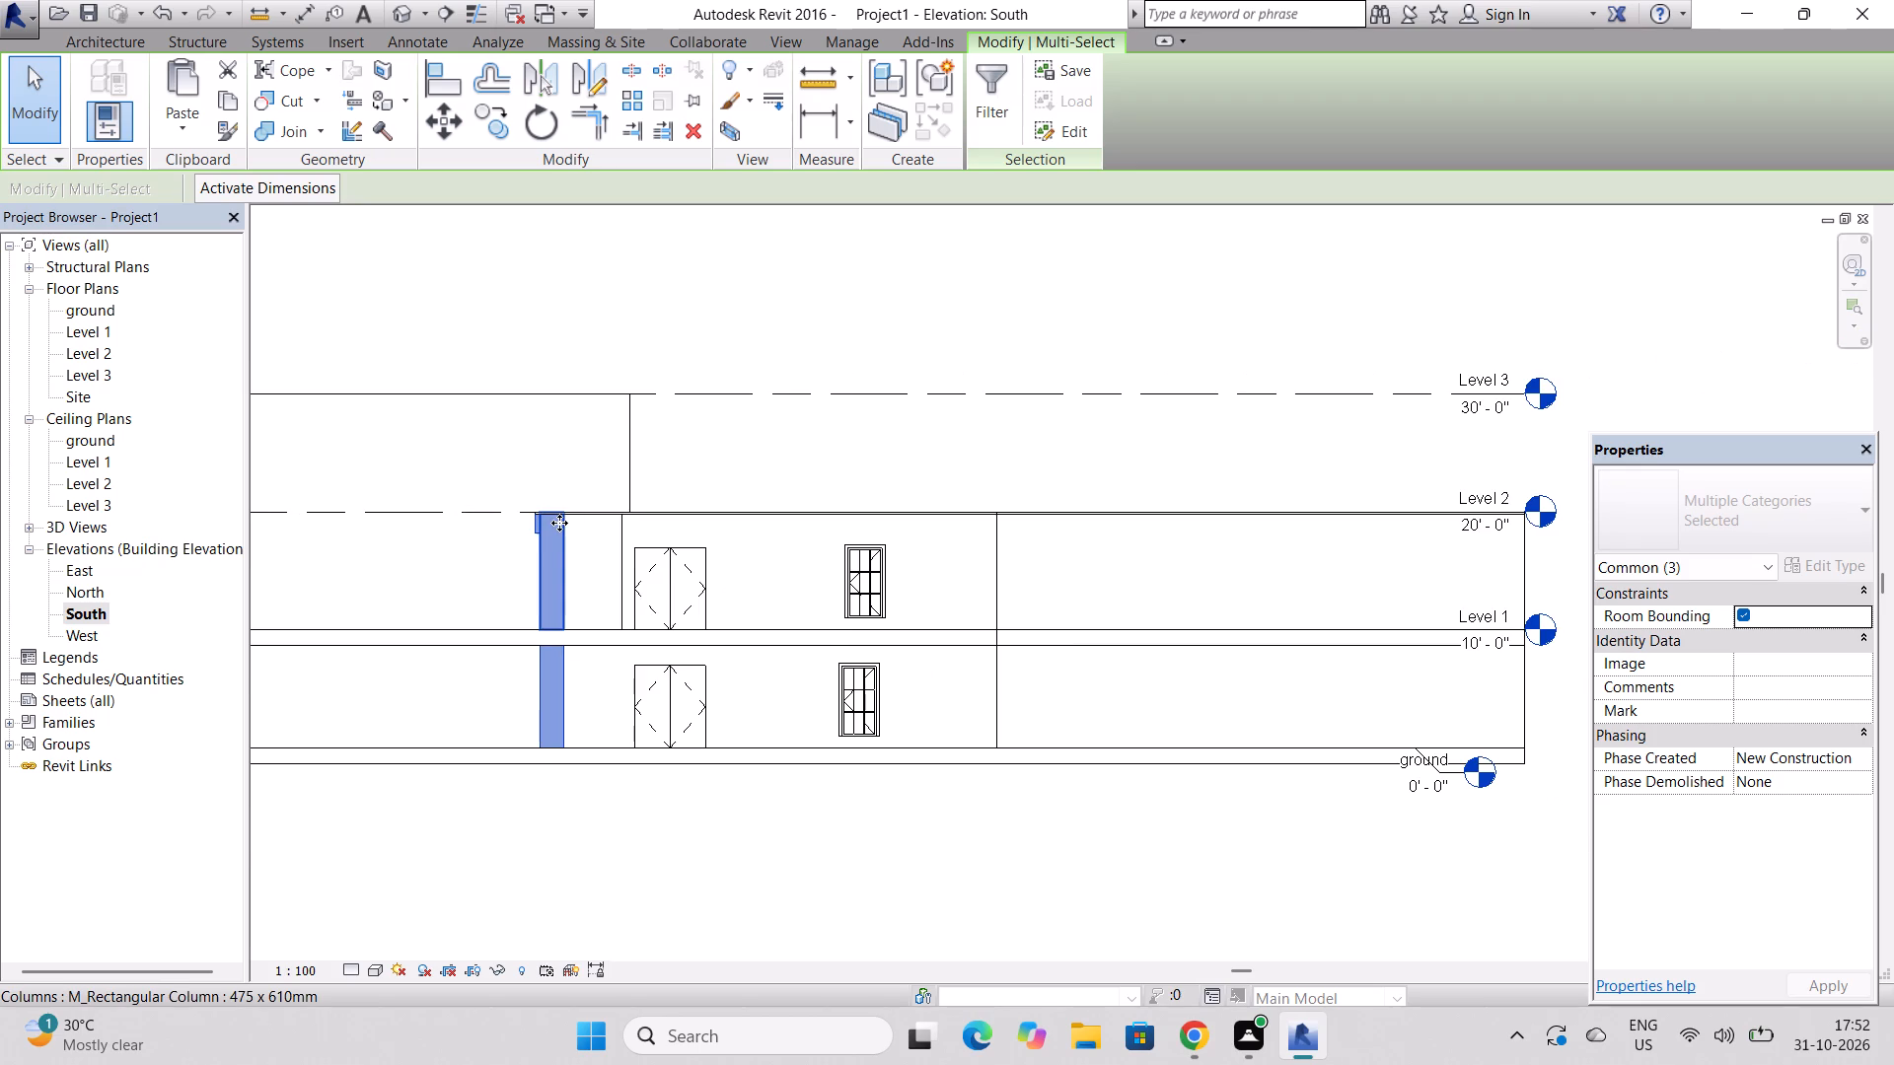
pyautogui.moveTo(559, 523); pyautogui.dragTo(617, 536)
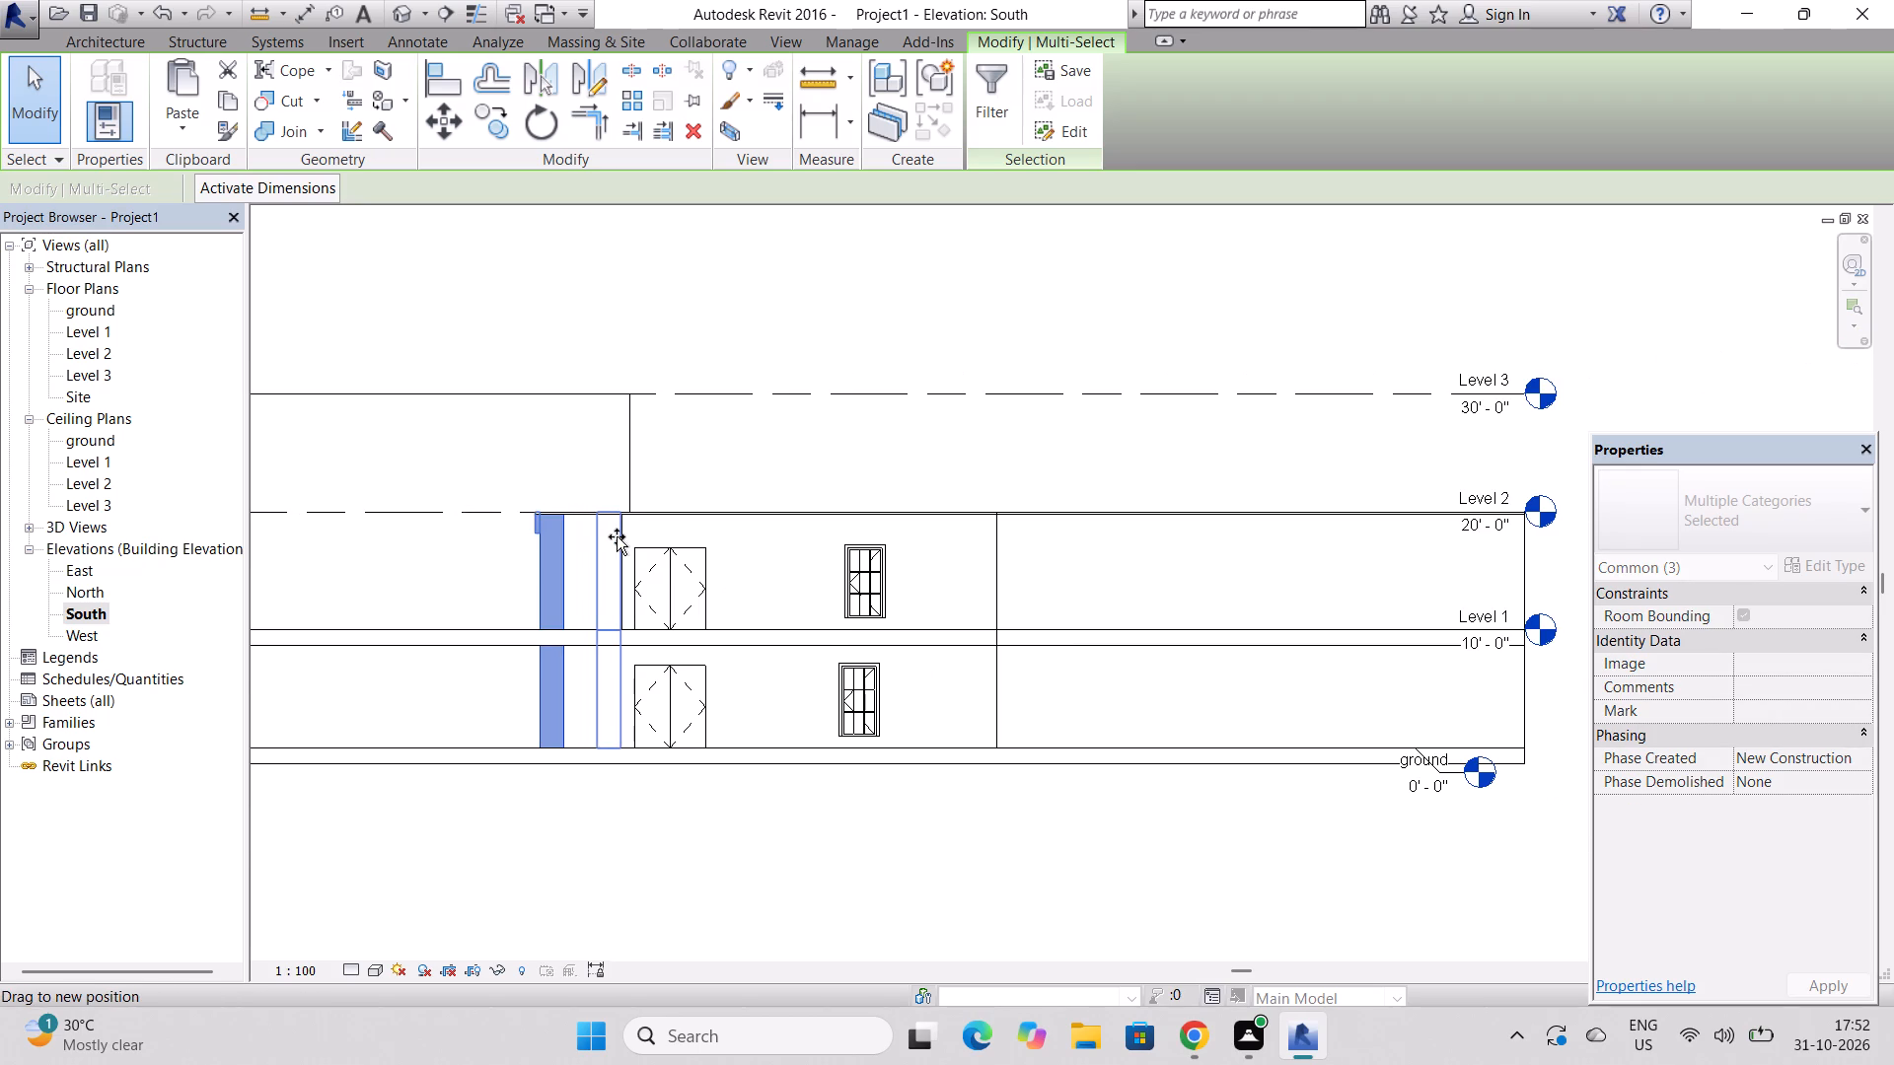
pyautogui.moveTo(617, 536); pyautogui.dragTo(630, 537)
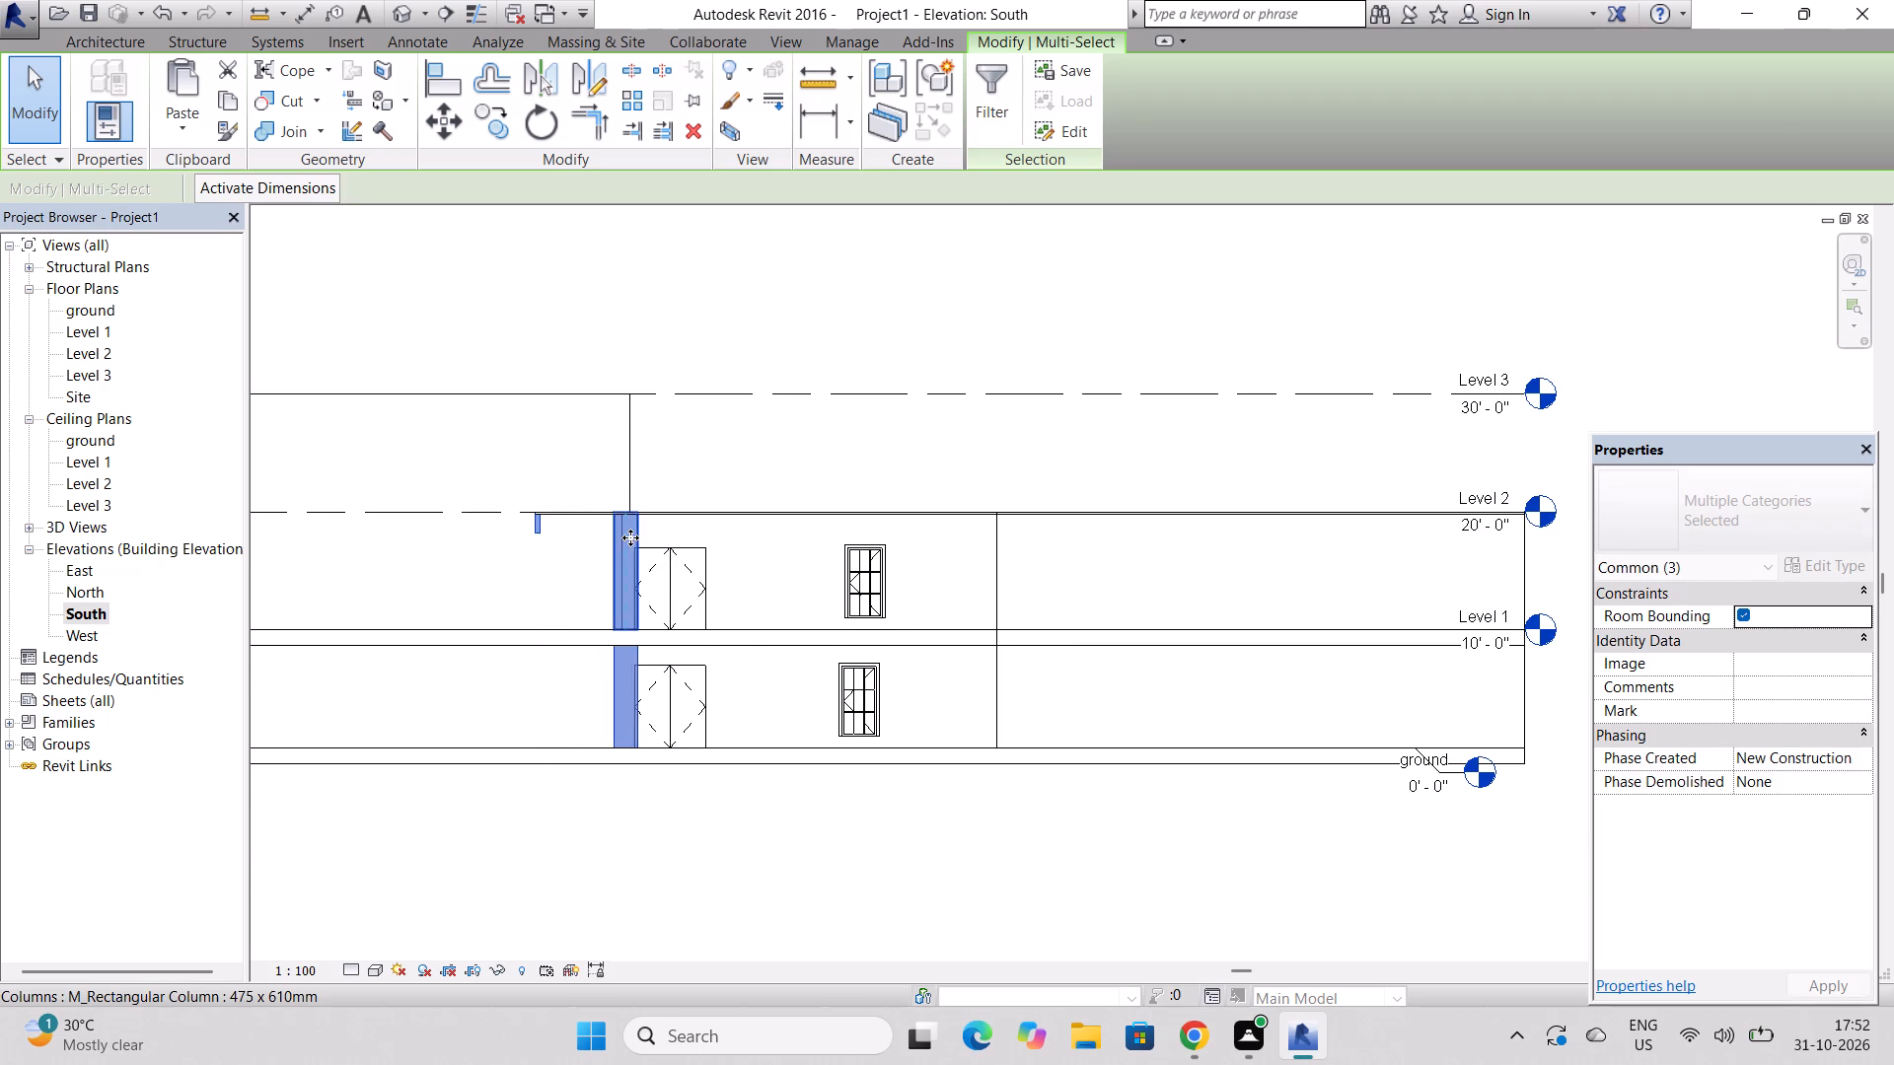
# Shift the two columns slightly further so their outer faces line up with the wall corner beside the double doors.
pyautogui.scroll(7, 630, 537)
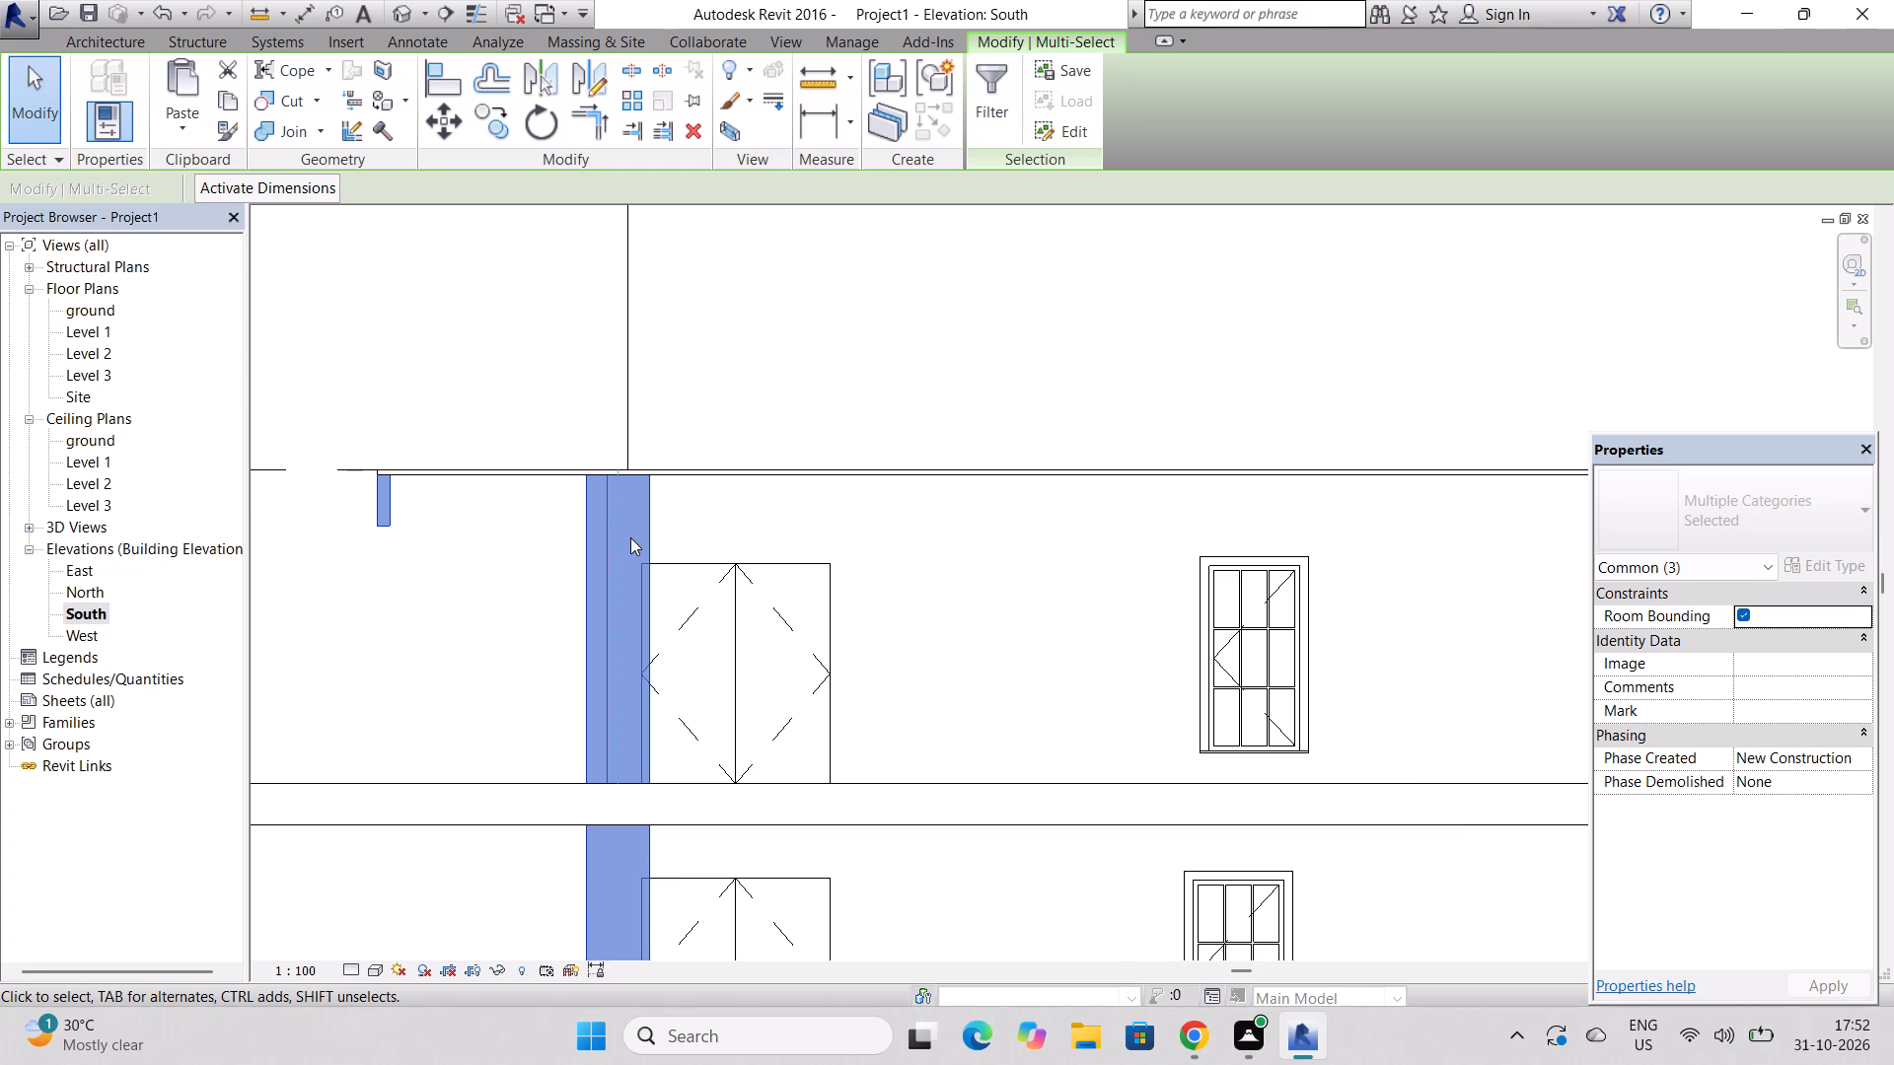
pyautogui.scroll(3, 630, 537)
pyautogui.scroll(-3, 630, 537)
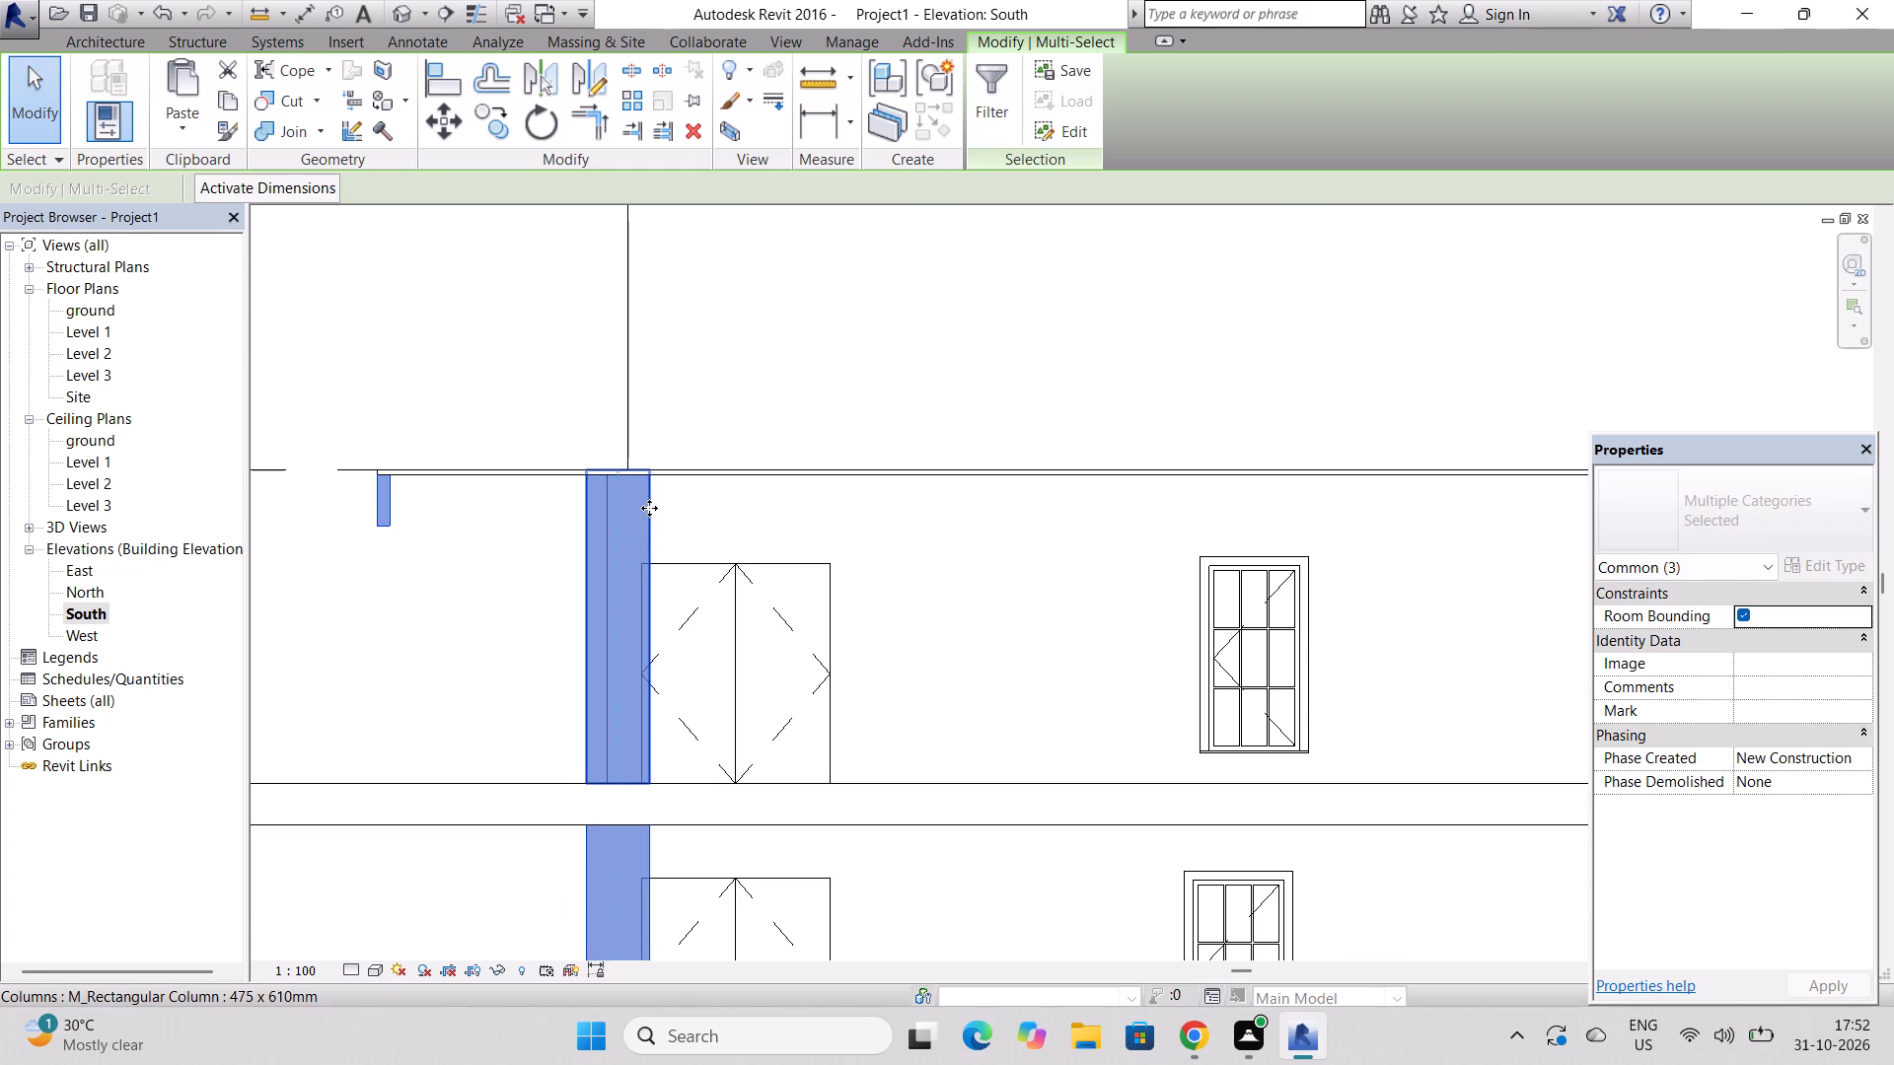
pyautogui.moveTo(649, 508); pyautogui.dragTo(677, 529)
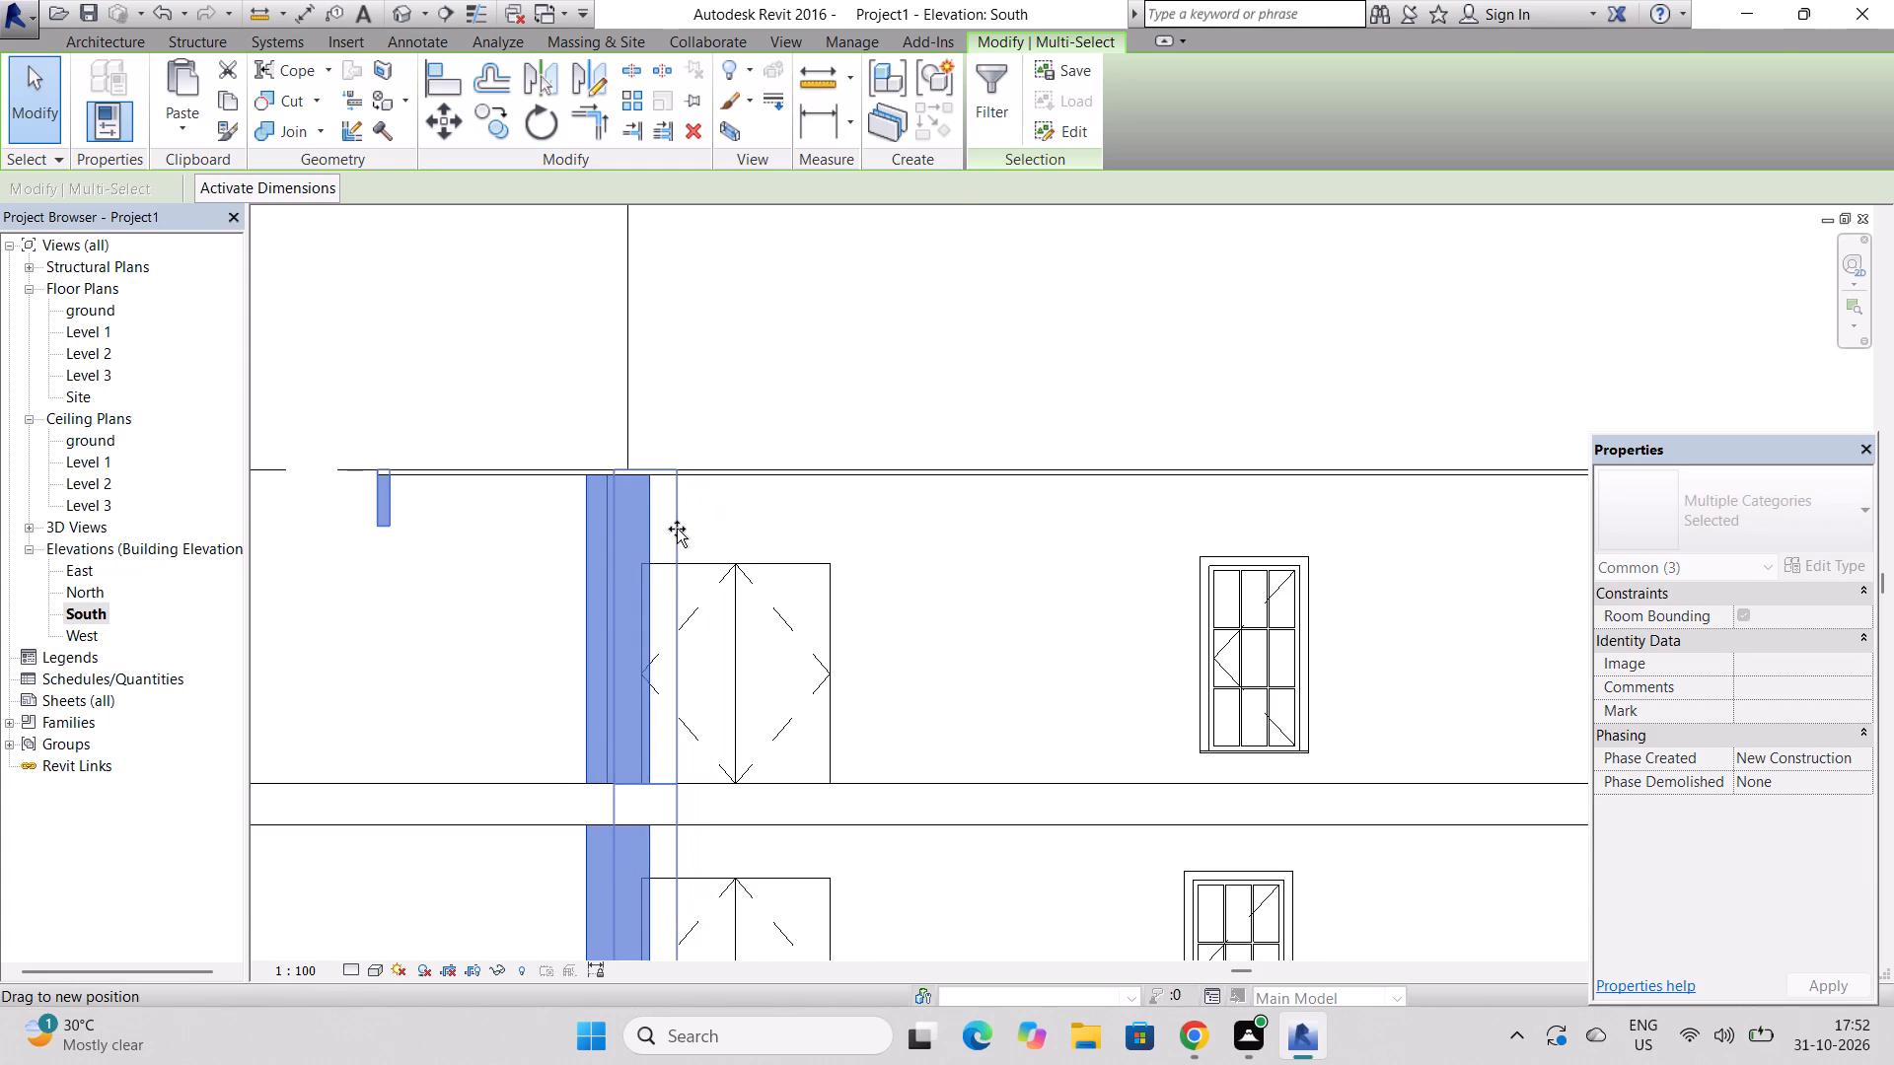
pyautogui.moveTo(677, 529); pyautogui.dragTo(658, 530)
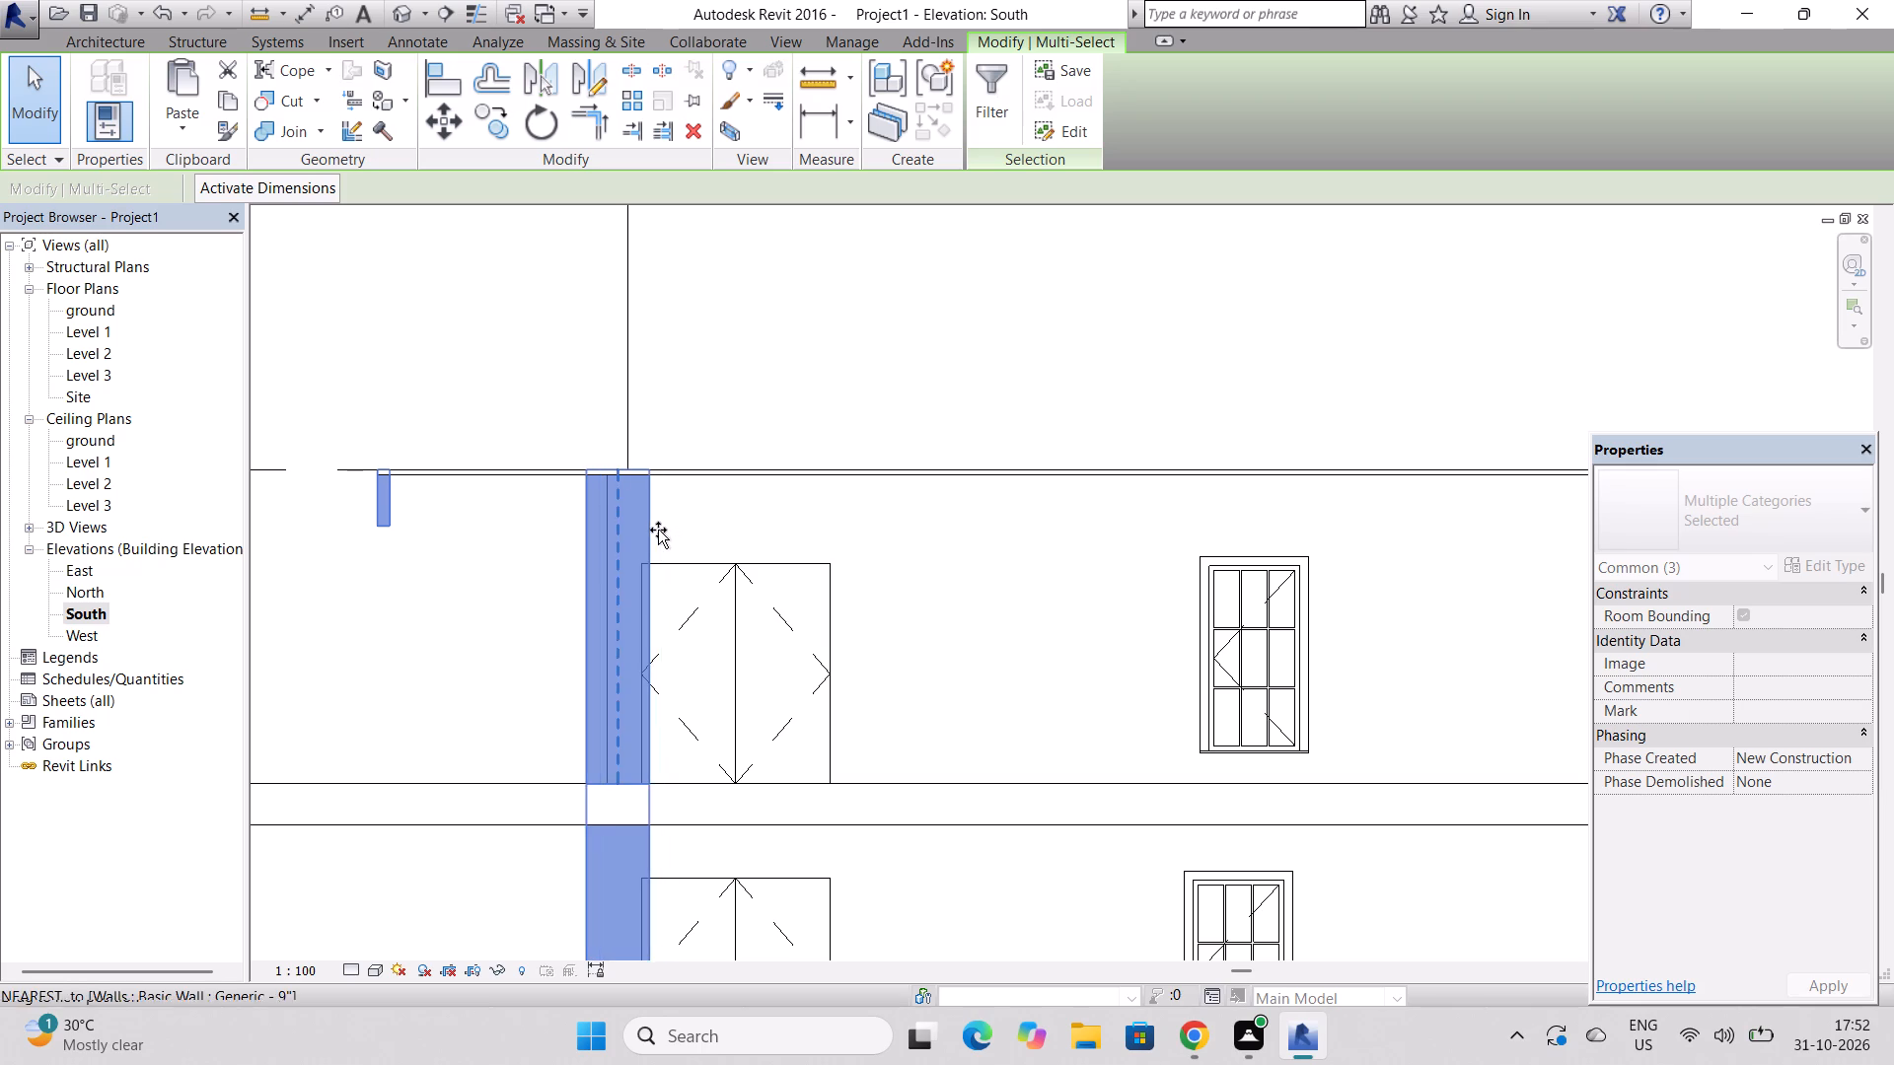
pyautogui.moveTo(658, 530); pyautogui.dragTo(670, 532)
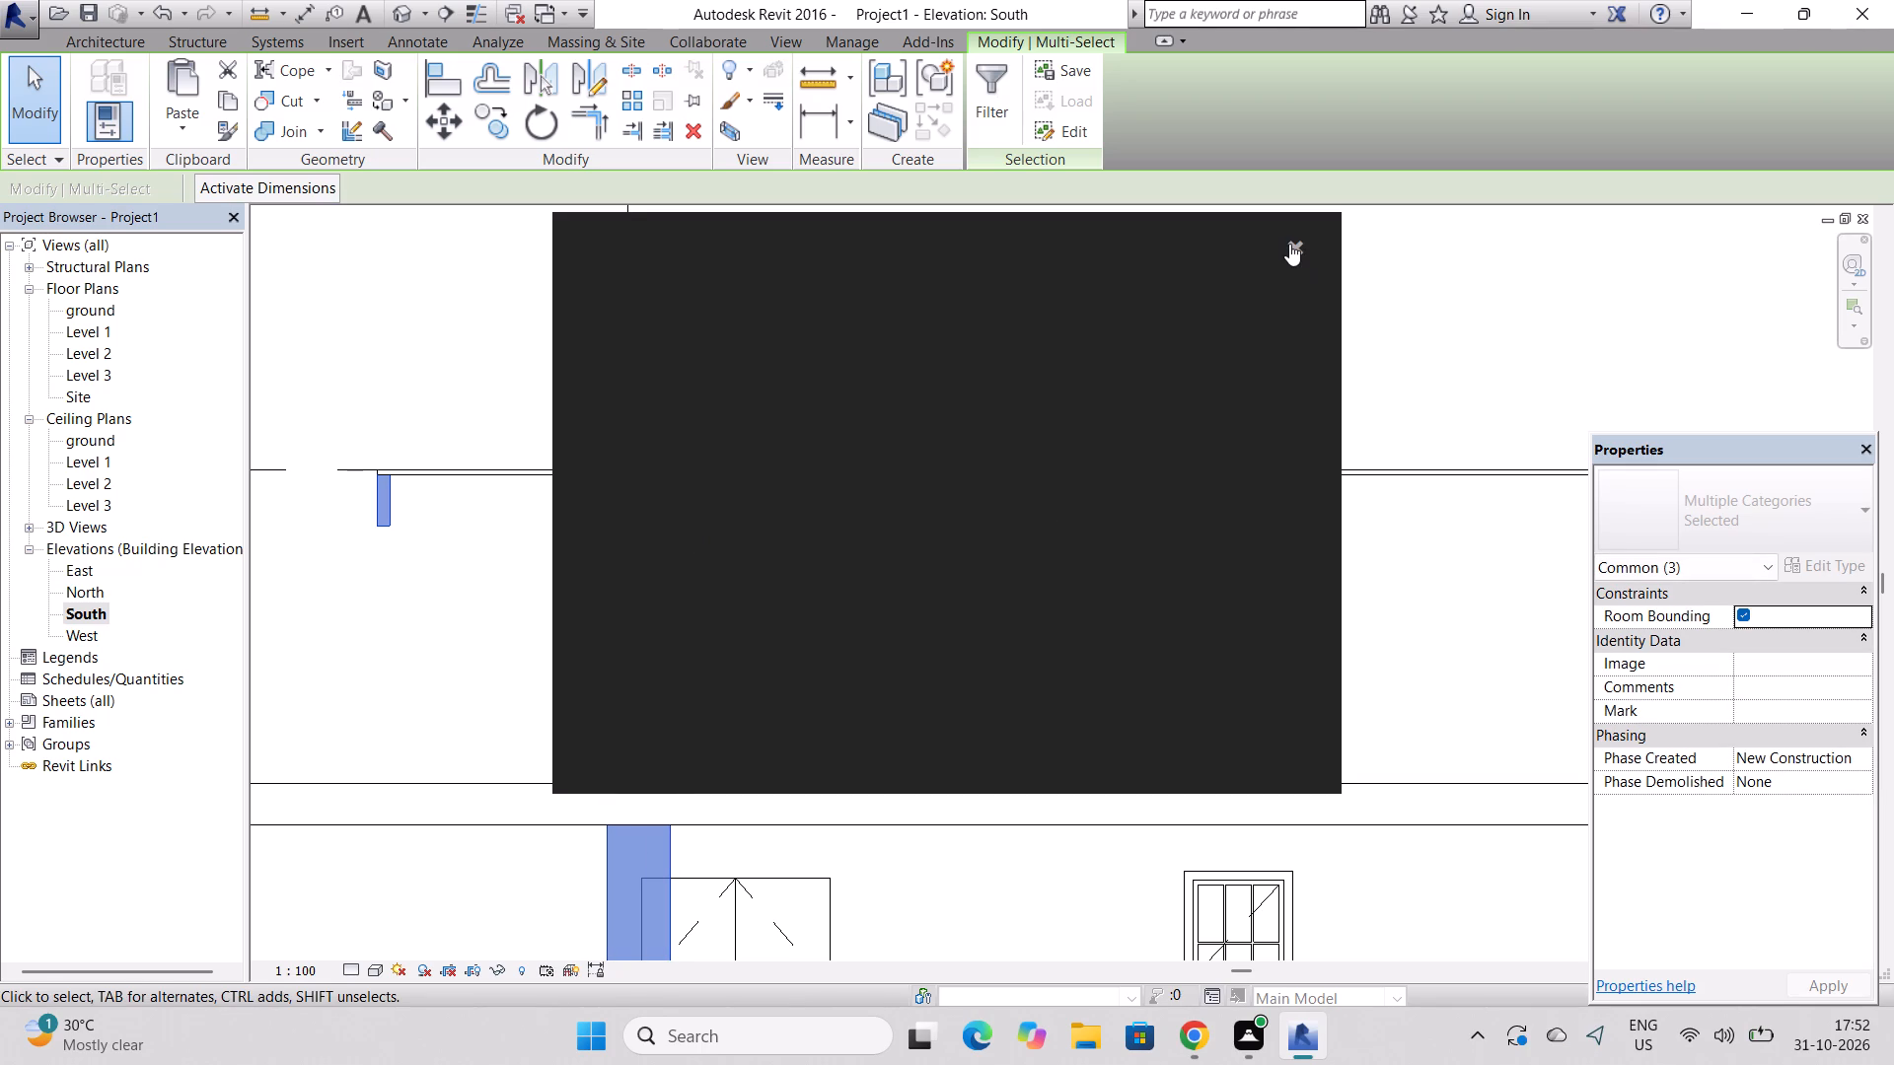
pyautogui.click(1289, 244)
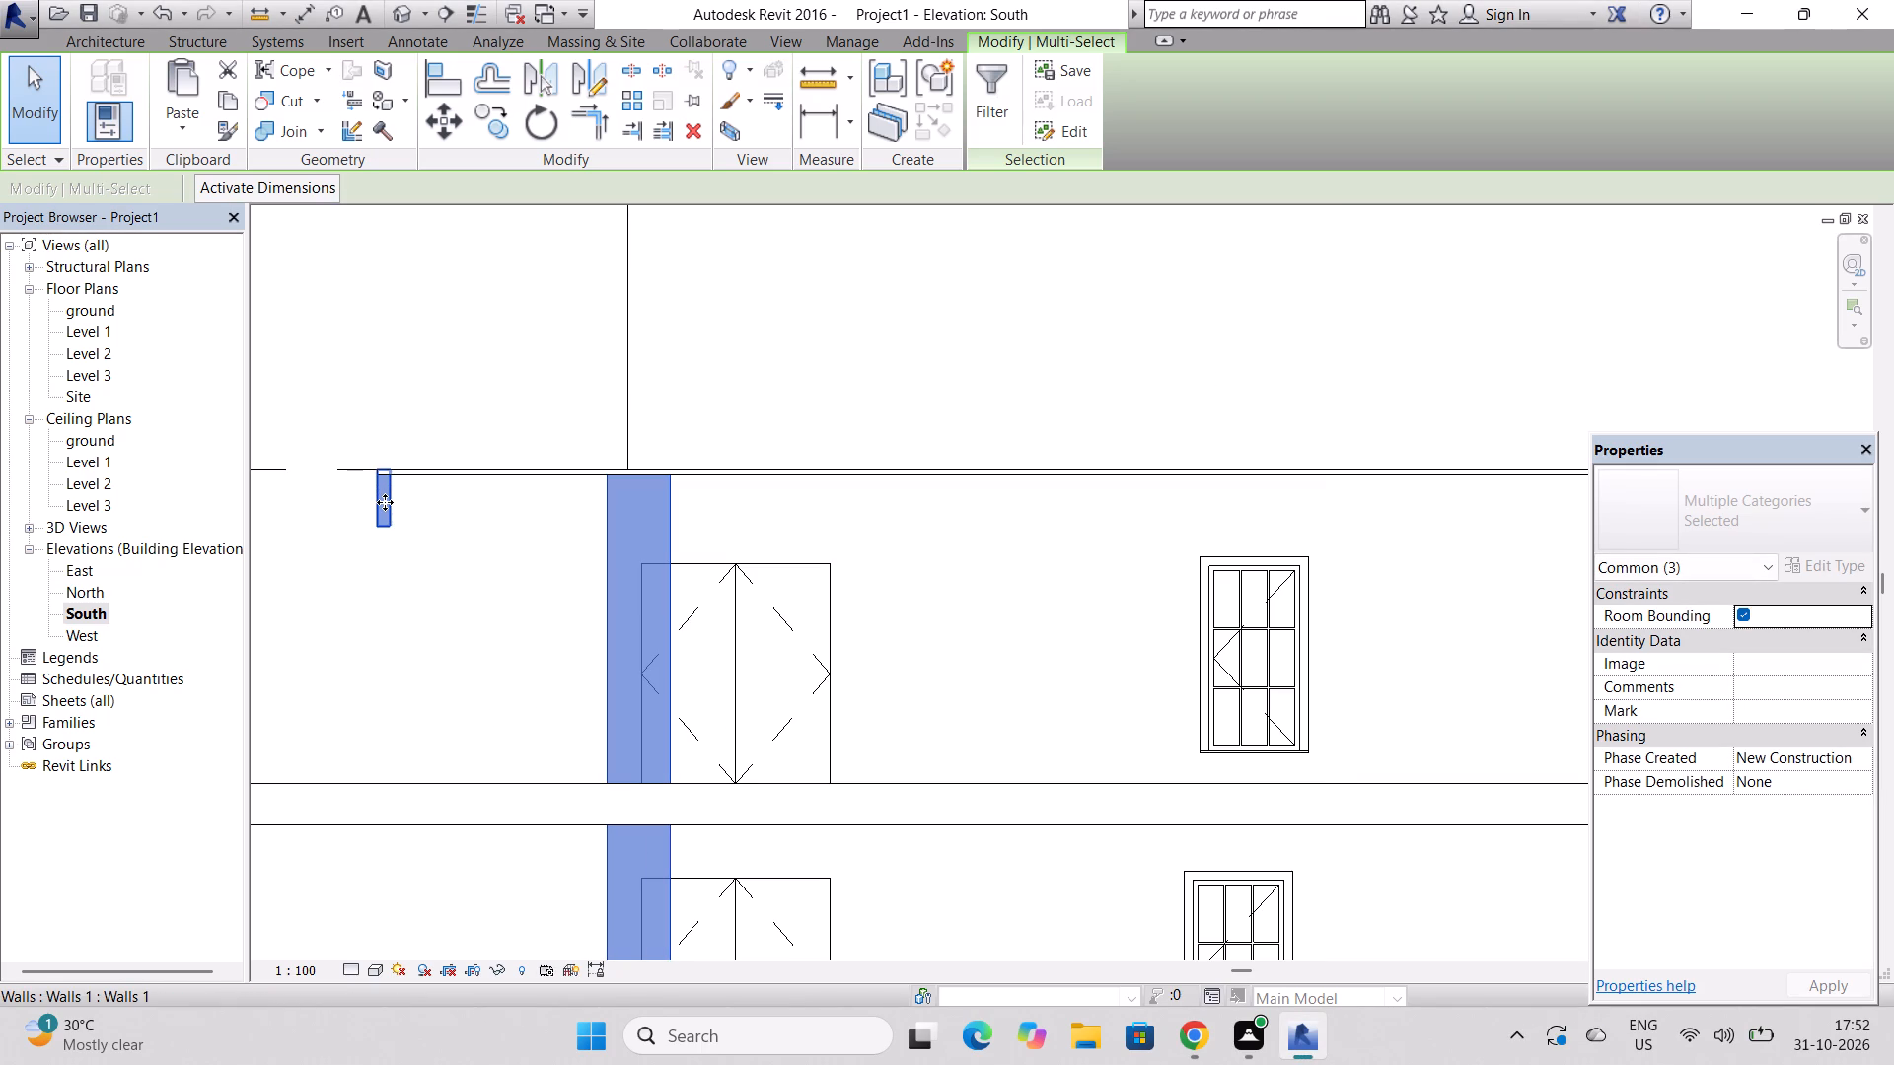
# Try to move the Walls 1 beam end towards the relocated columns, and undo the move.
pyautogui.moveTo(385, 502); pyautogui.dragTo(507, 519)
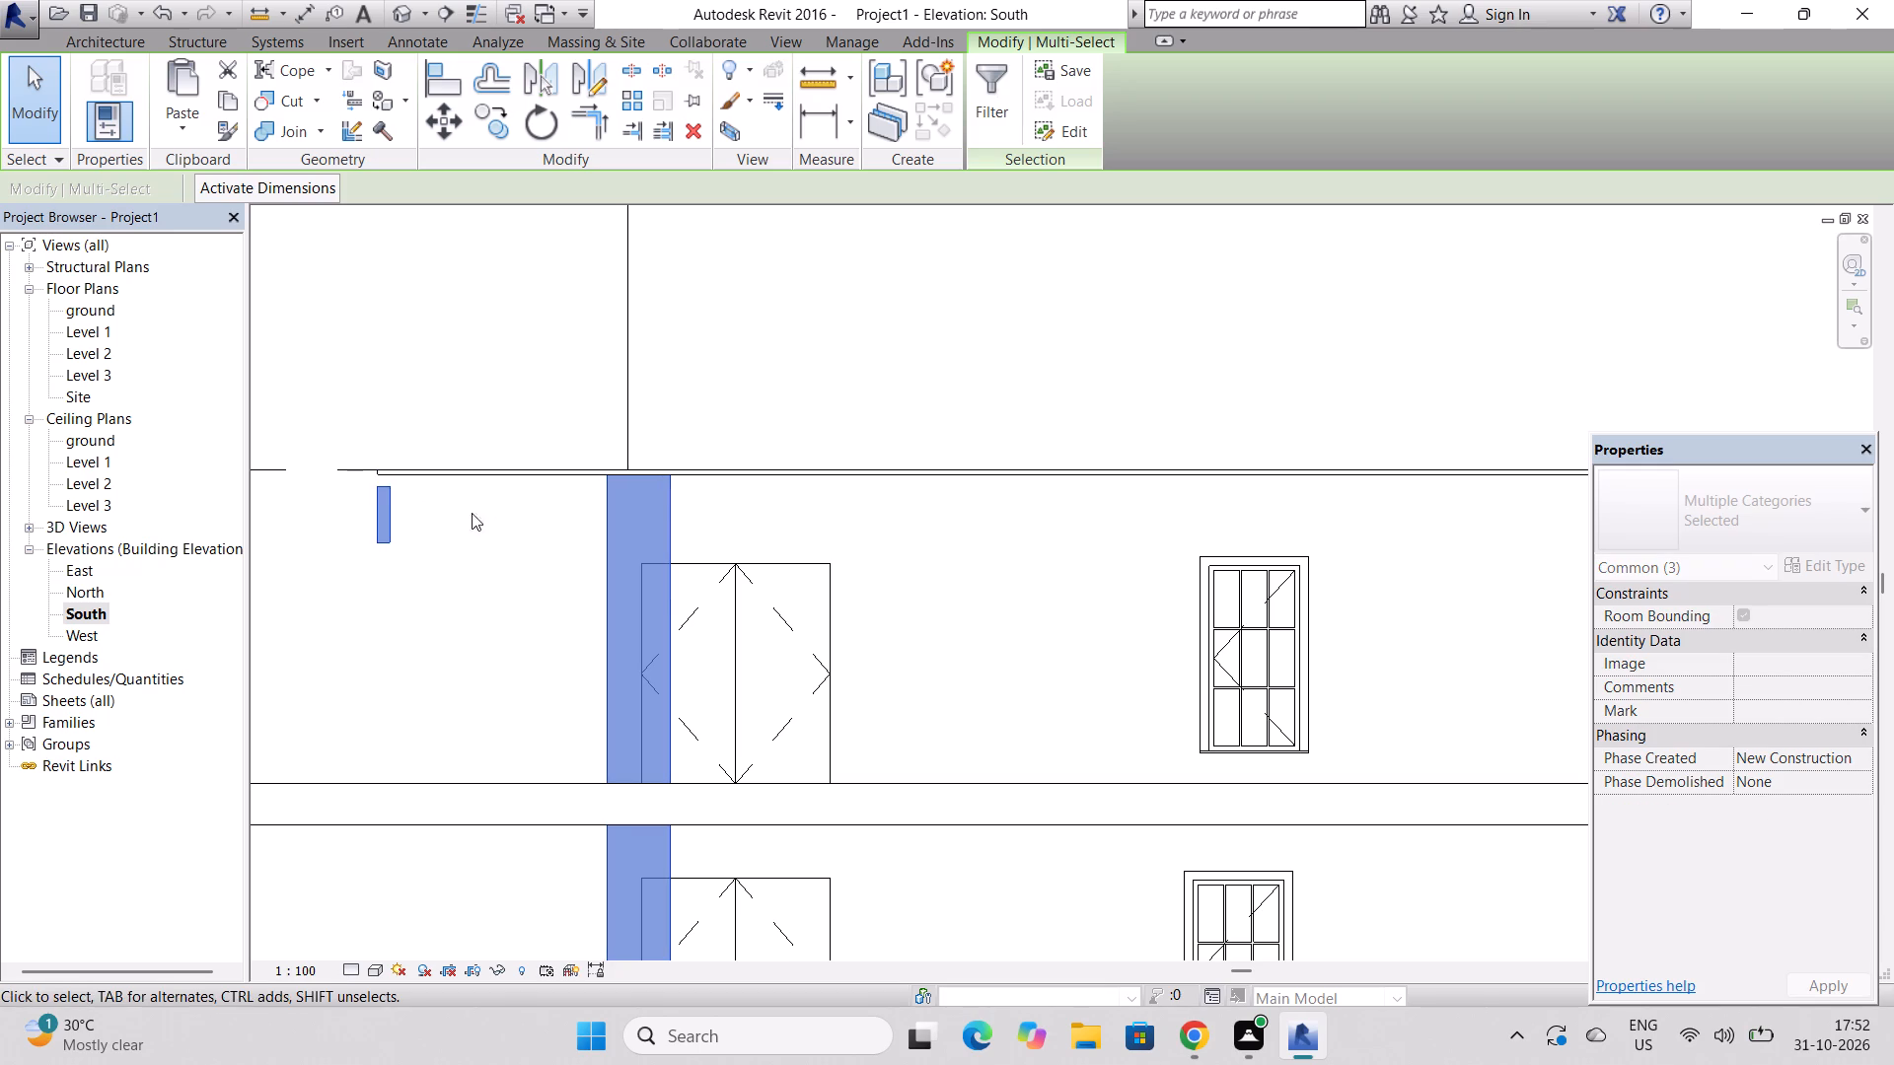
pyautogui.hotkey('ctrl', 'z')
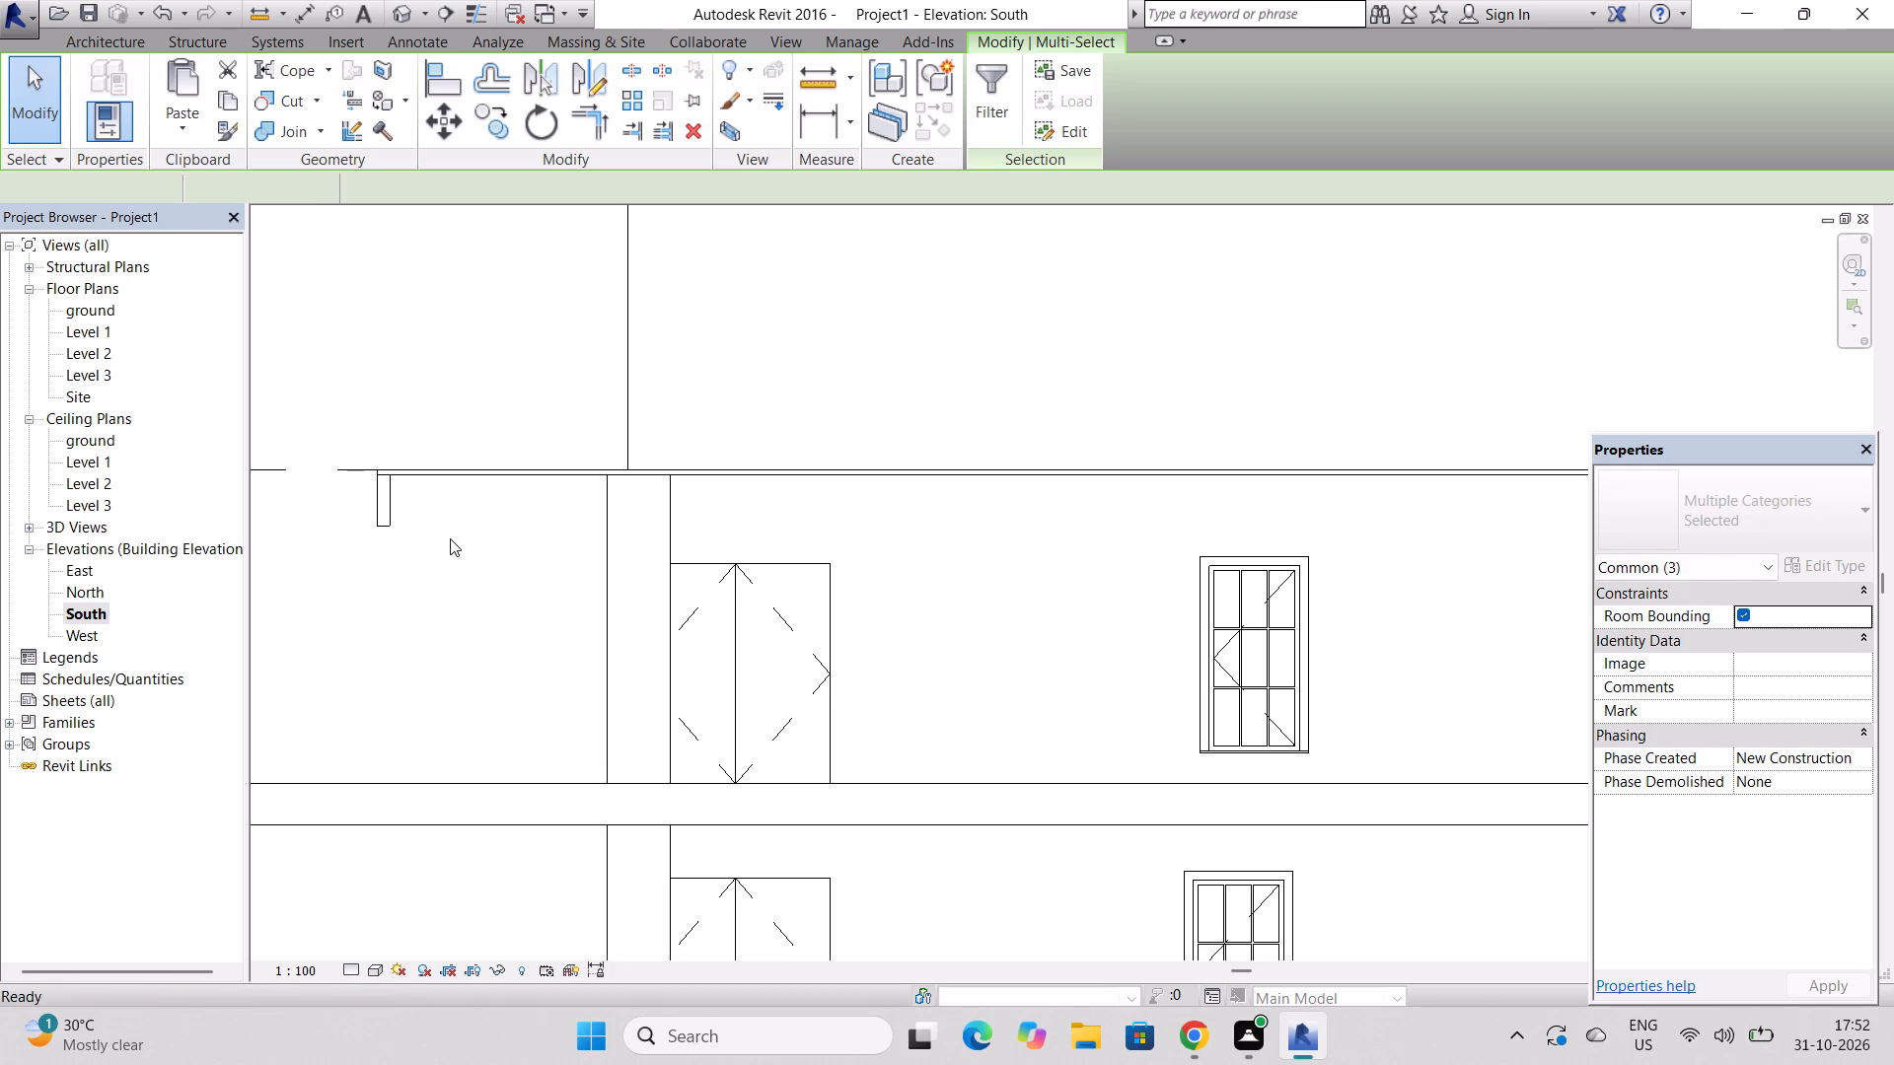
# Reshape the Walls 1 beam so its two ends align with both side faces of the relocated upper column.
pyautogui.click(381, 505)
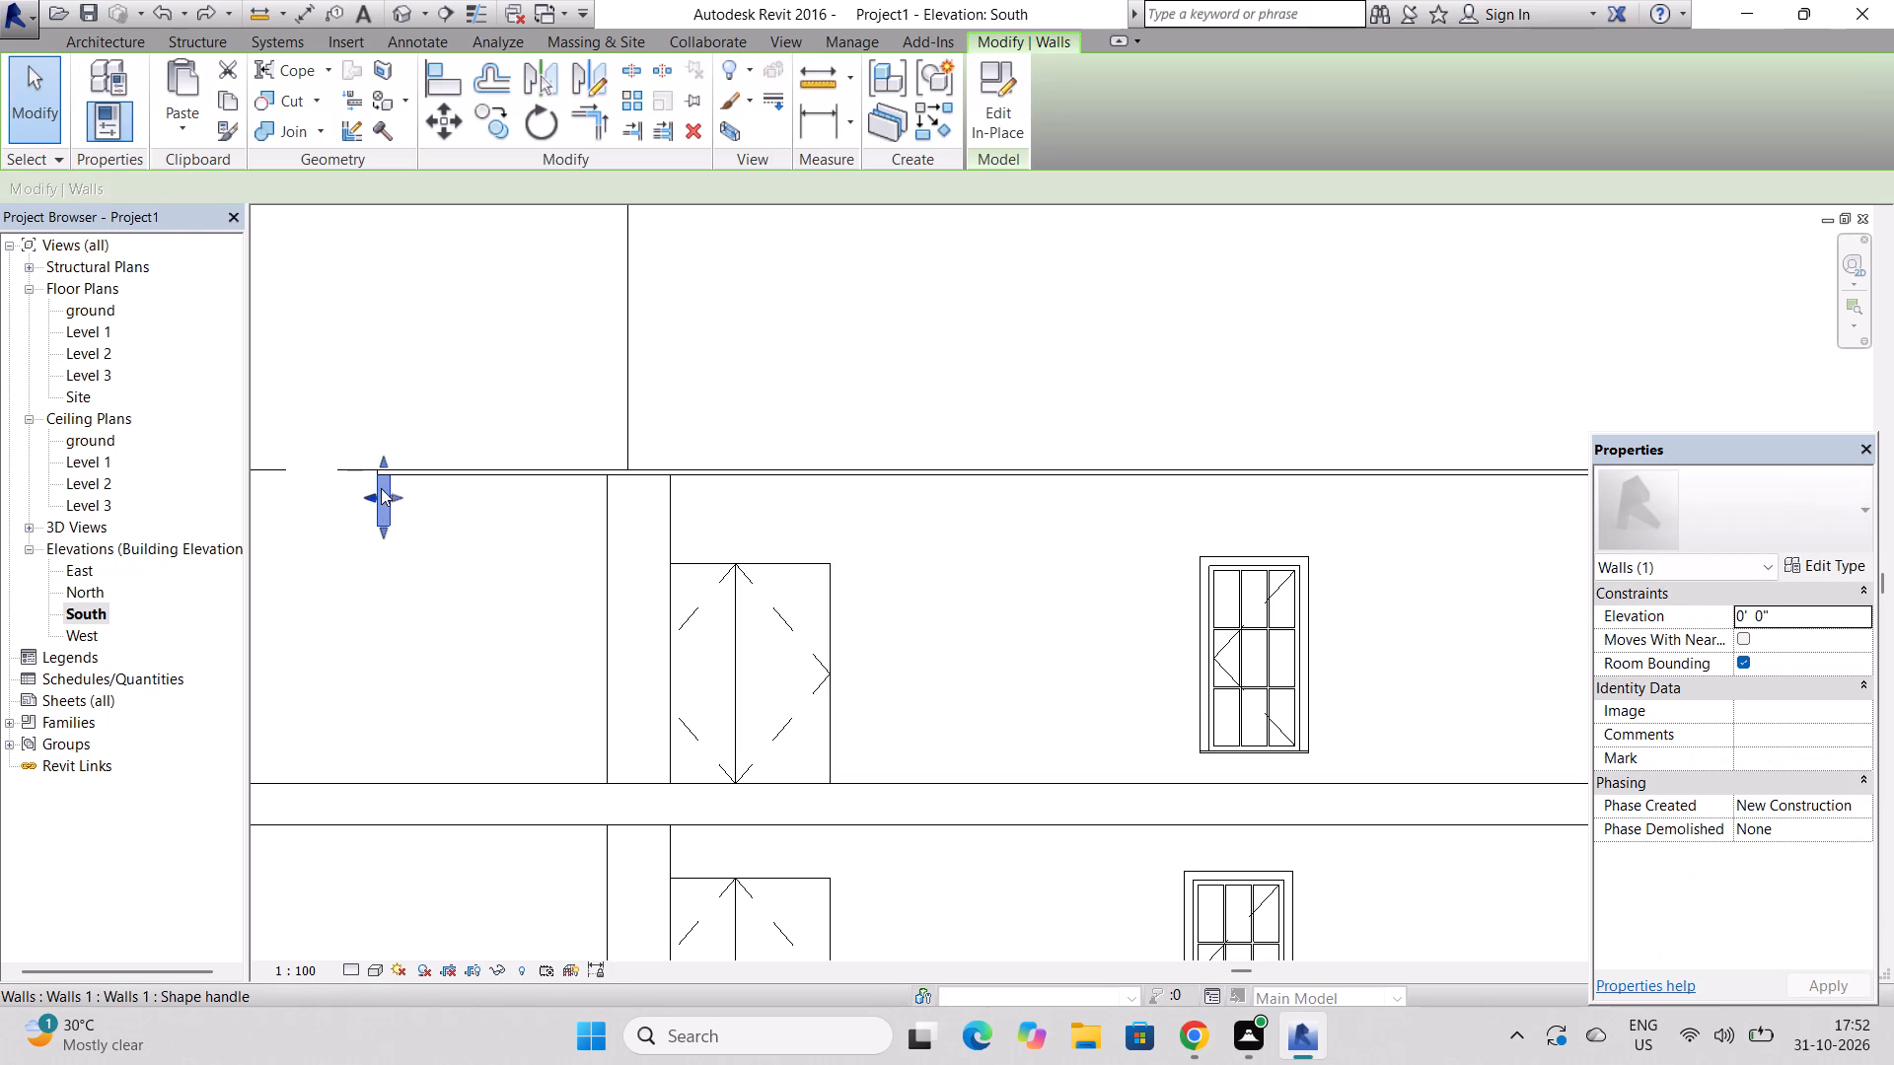
pyautogui.moveTo(383, 480); pyautogui.dragTo(422, 483)
pyautogui.moveTo(422, 483); pyautogui.dragTo(468, 487)
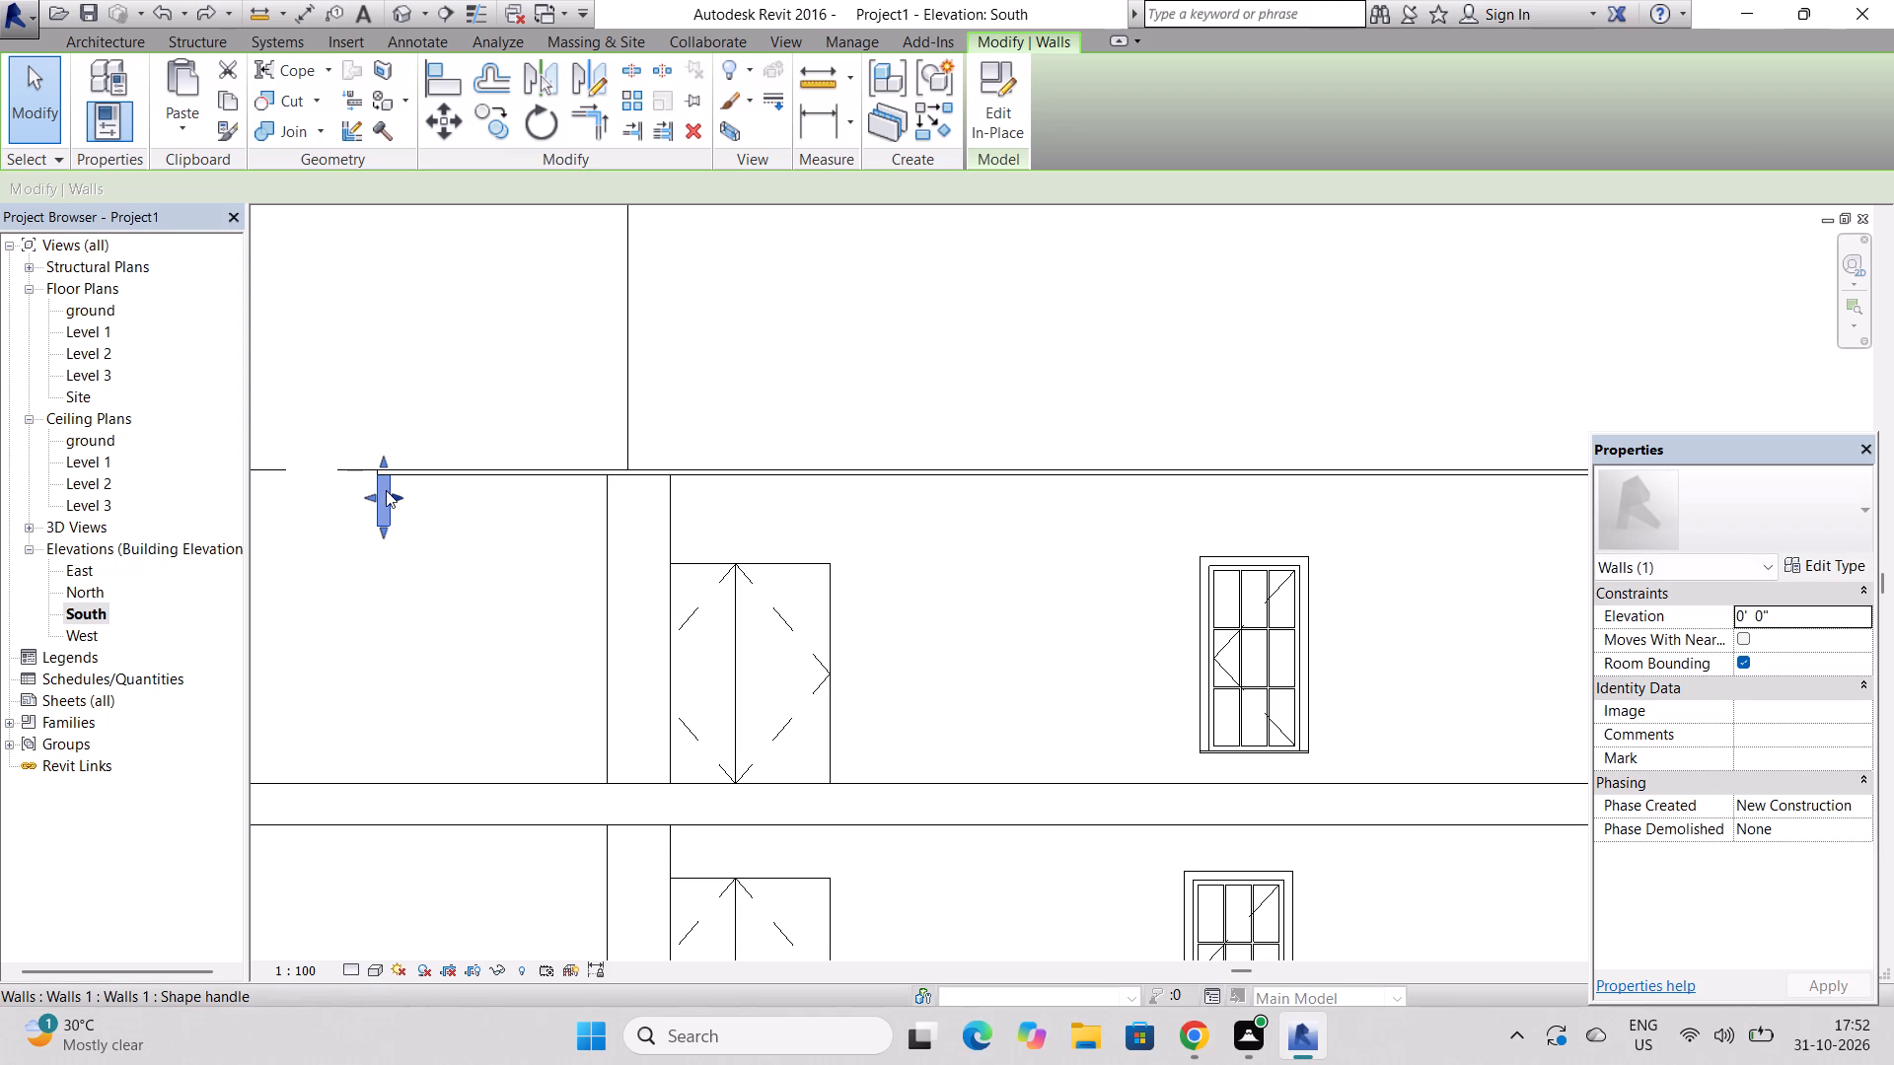
pyautogui.moveTo(386, 490); pyautogui.dragTo(631, 514)
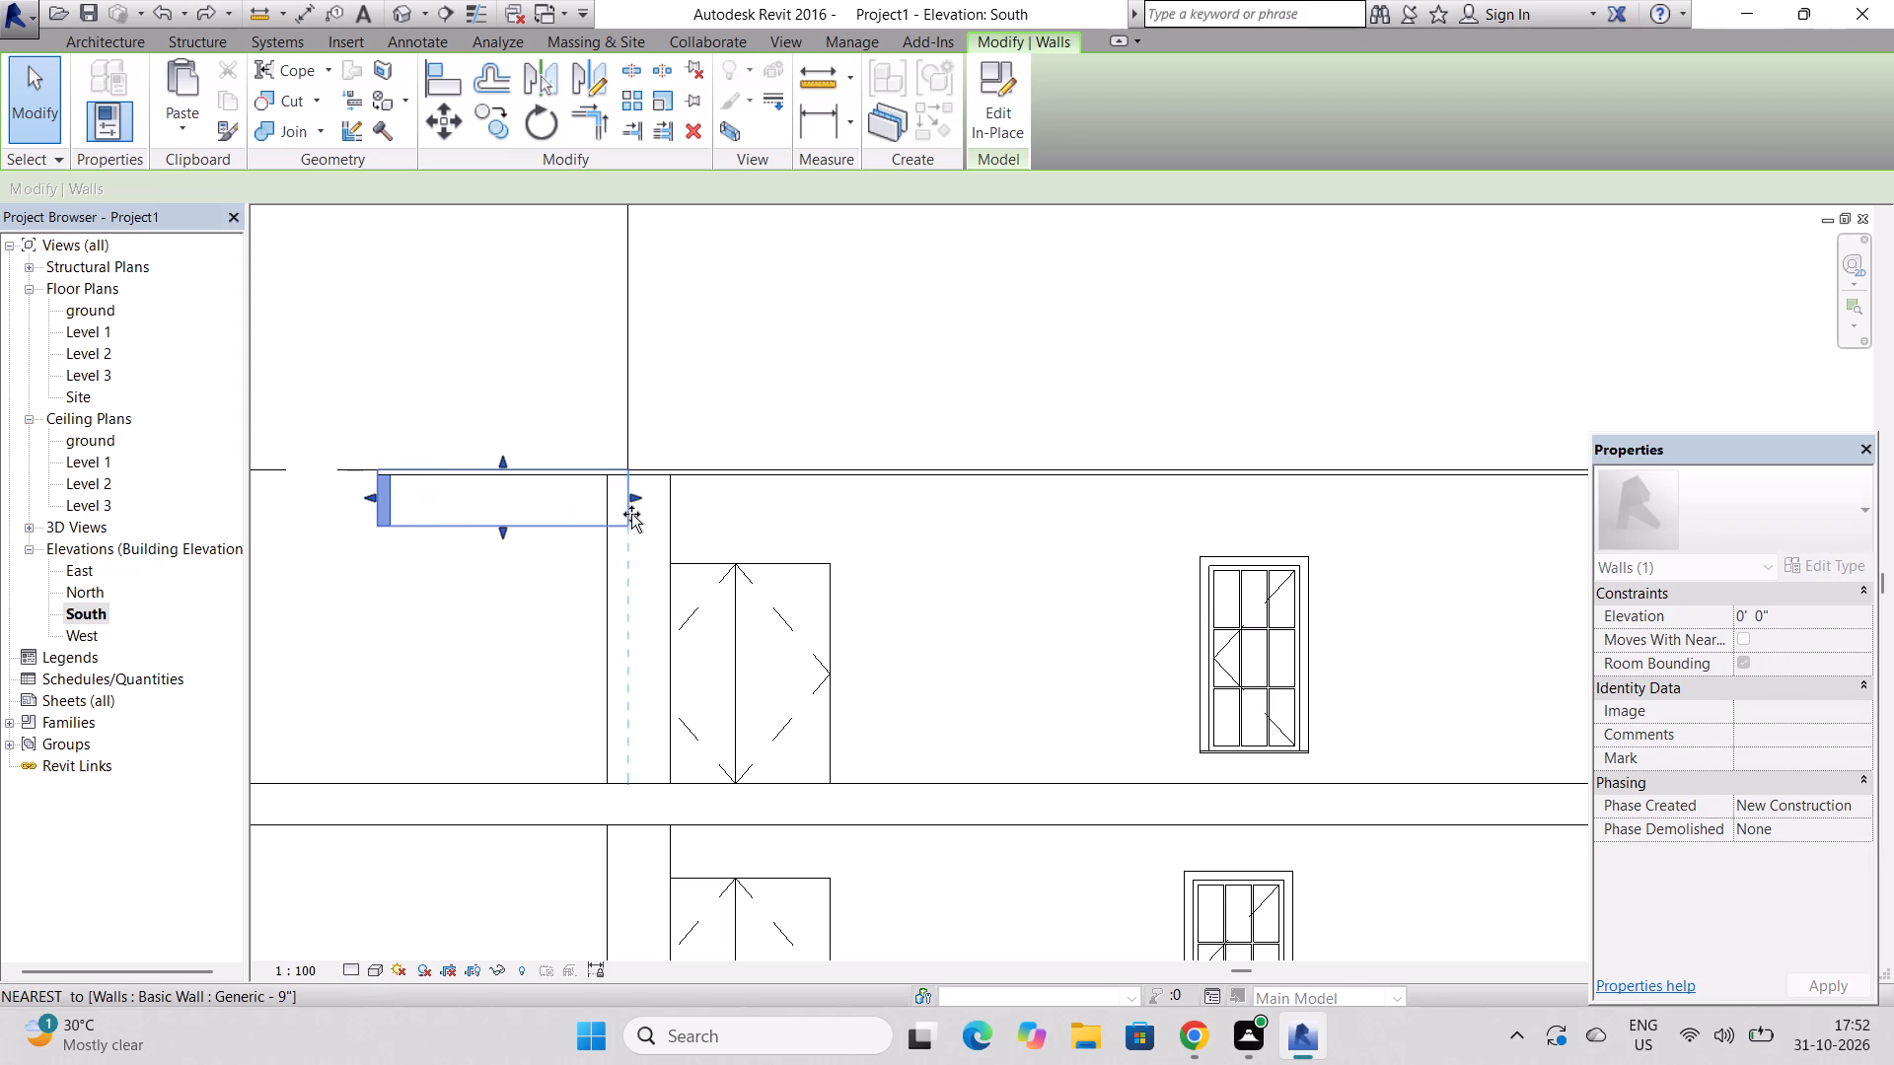
pyautogui.moveTo(631, 514); pyautogui.dragTo(671, 523)
pyautogui.moveTo(374, 497); pyautogui.dragTo(386, 499)
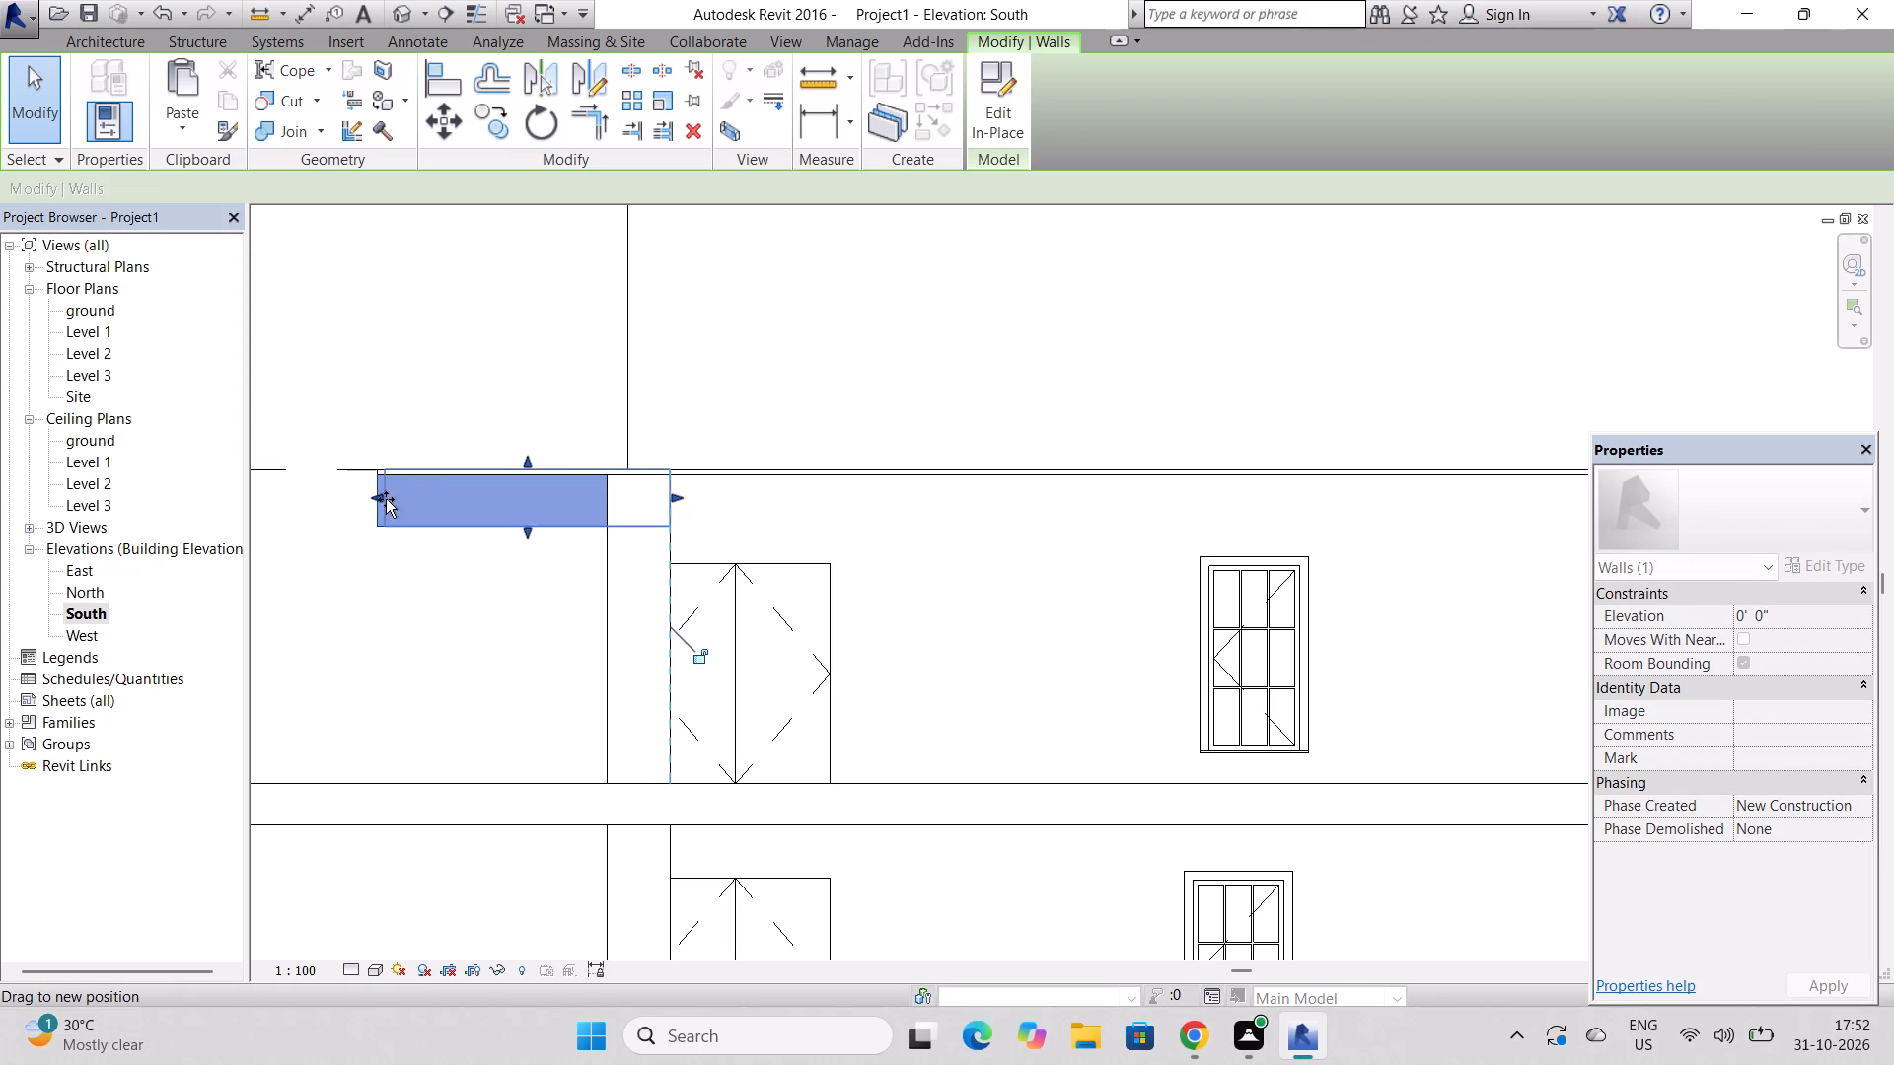
pyautogui.moveTo(386, 499); pyautogui.dragTo(613, 523)
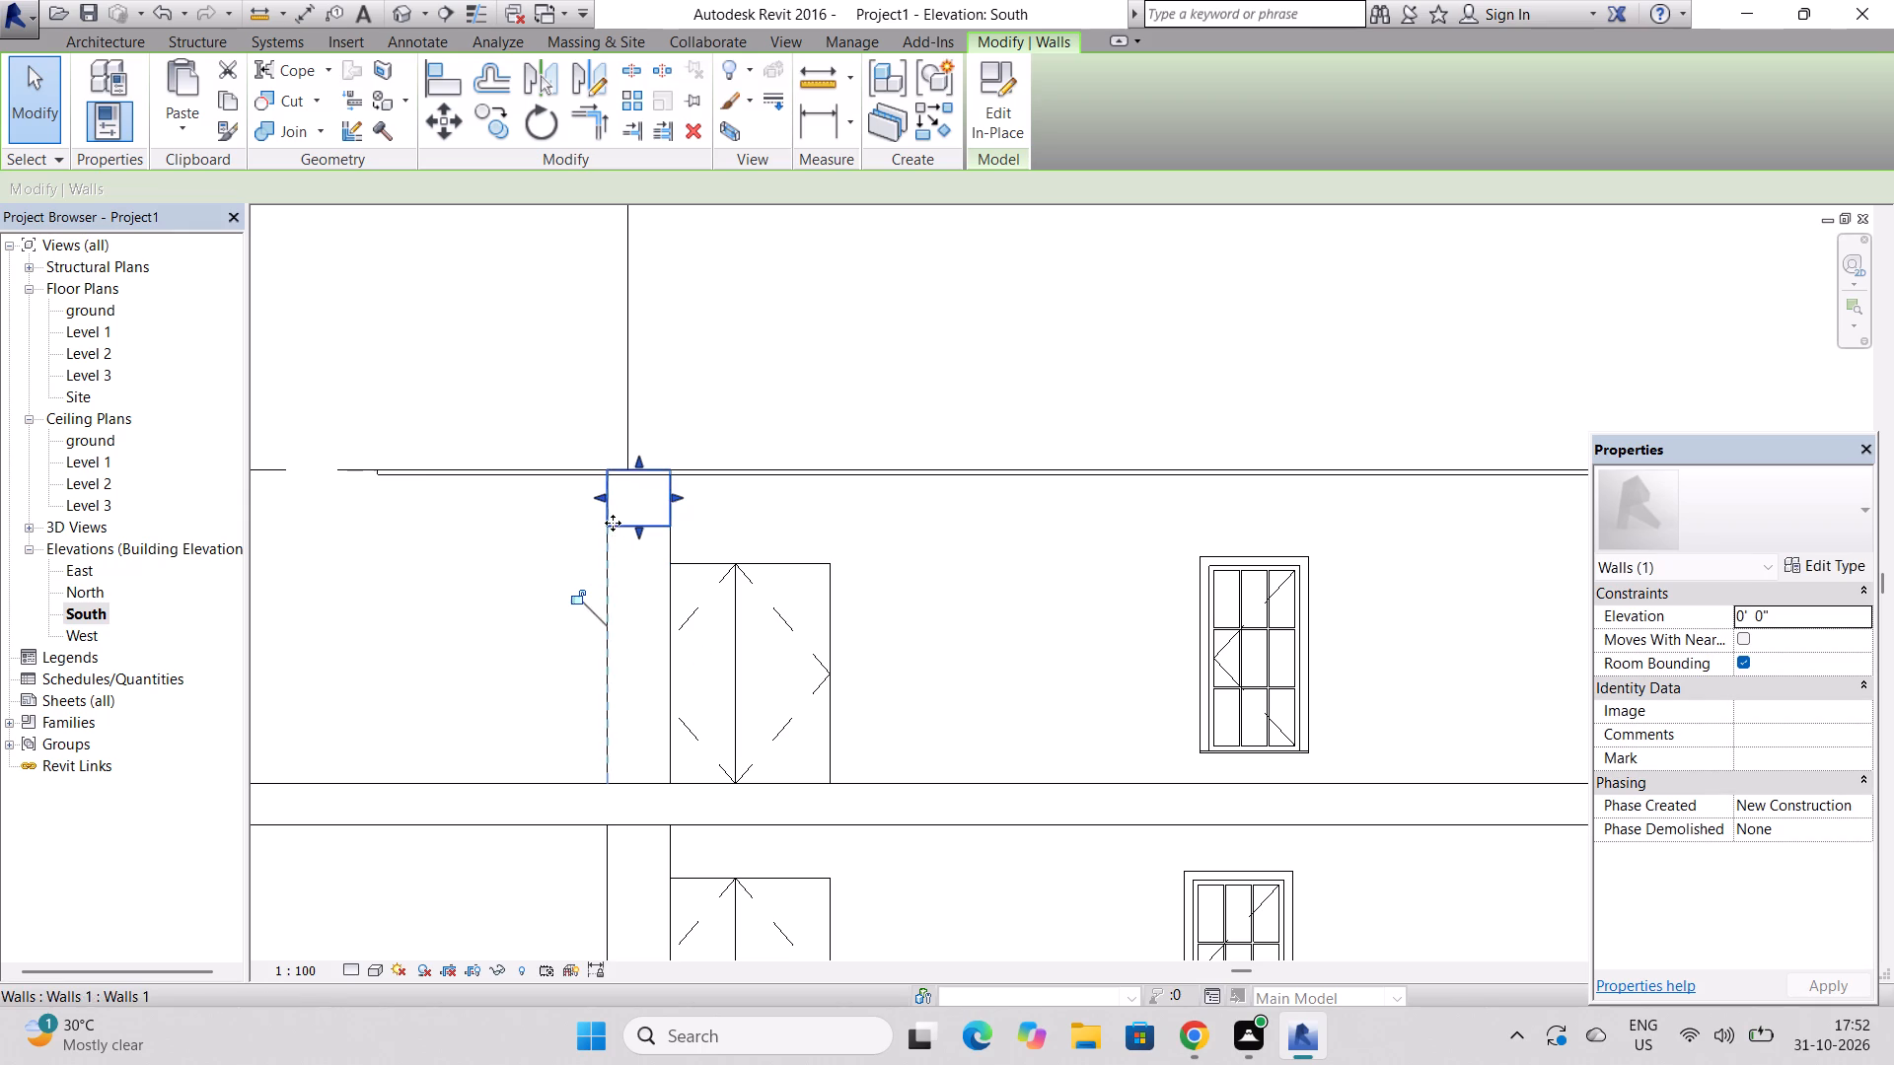
# In the 3D view, shorten the Walls 1 roof-edge beam by pulling its building-side end towards the wall beside the upper double doors.
pyautogui.scroll(-2, 600, 552)
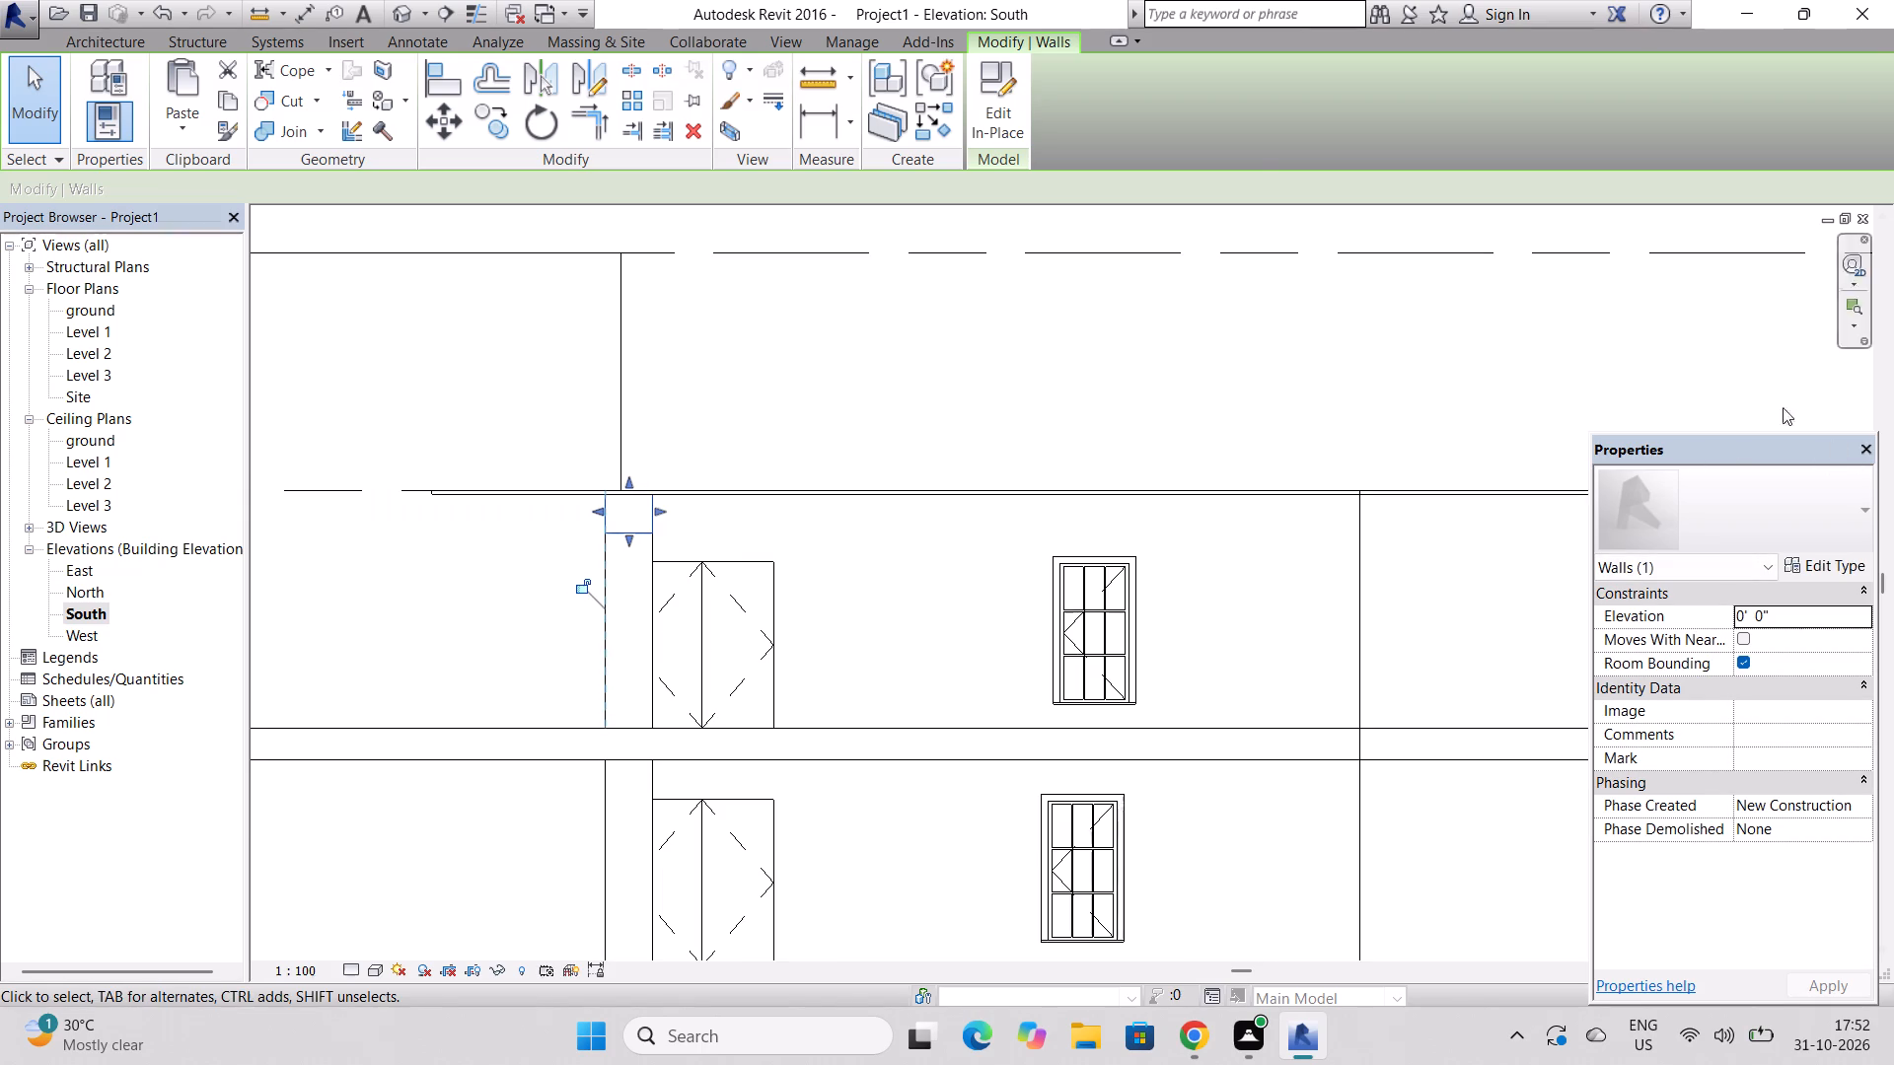
pyautogui.click(395, 13)
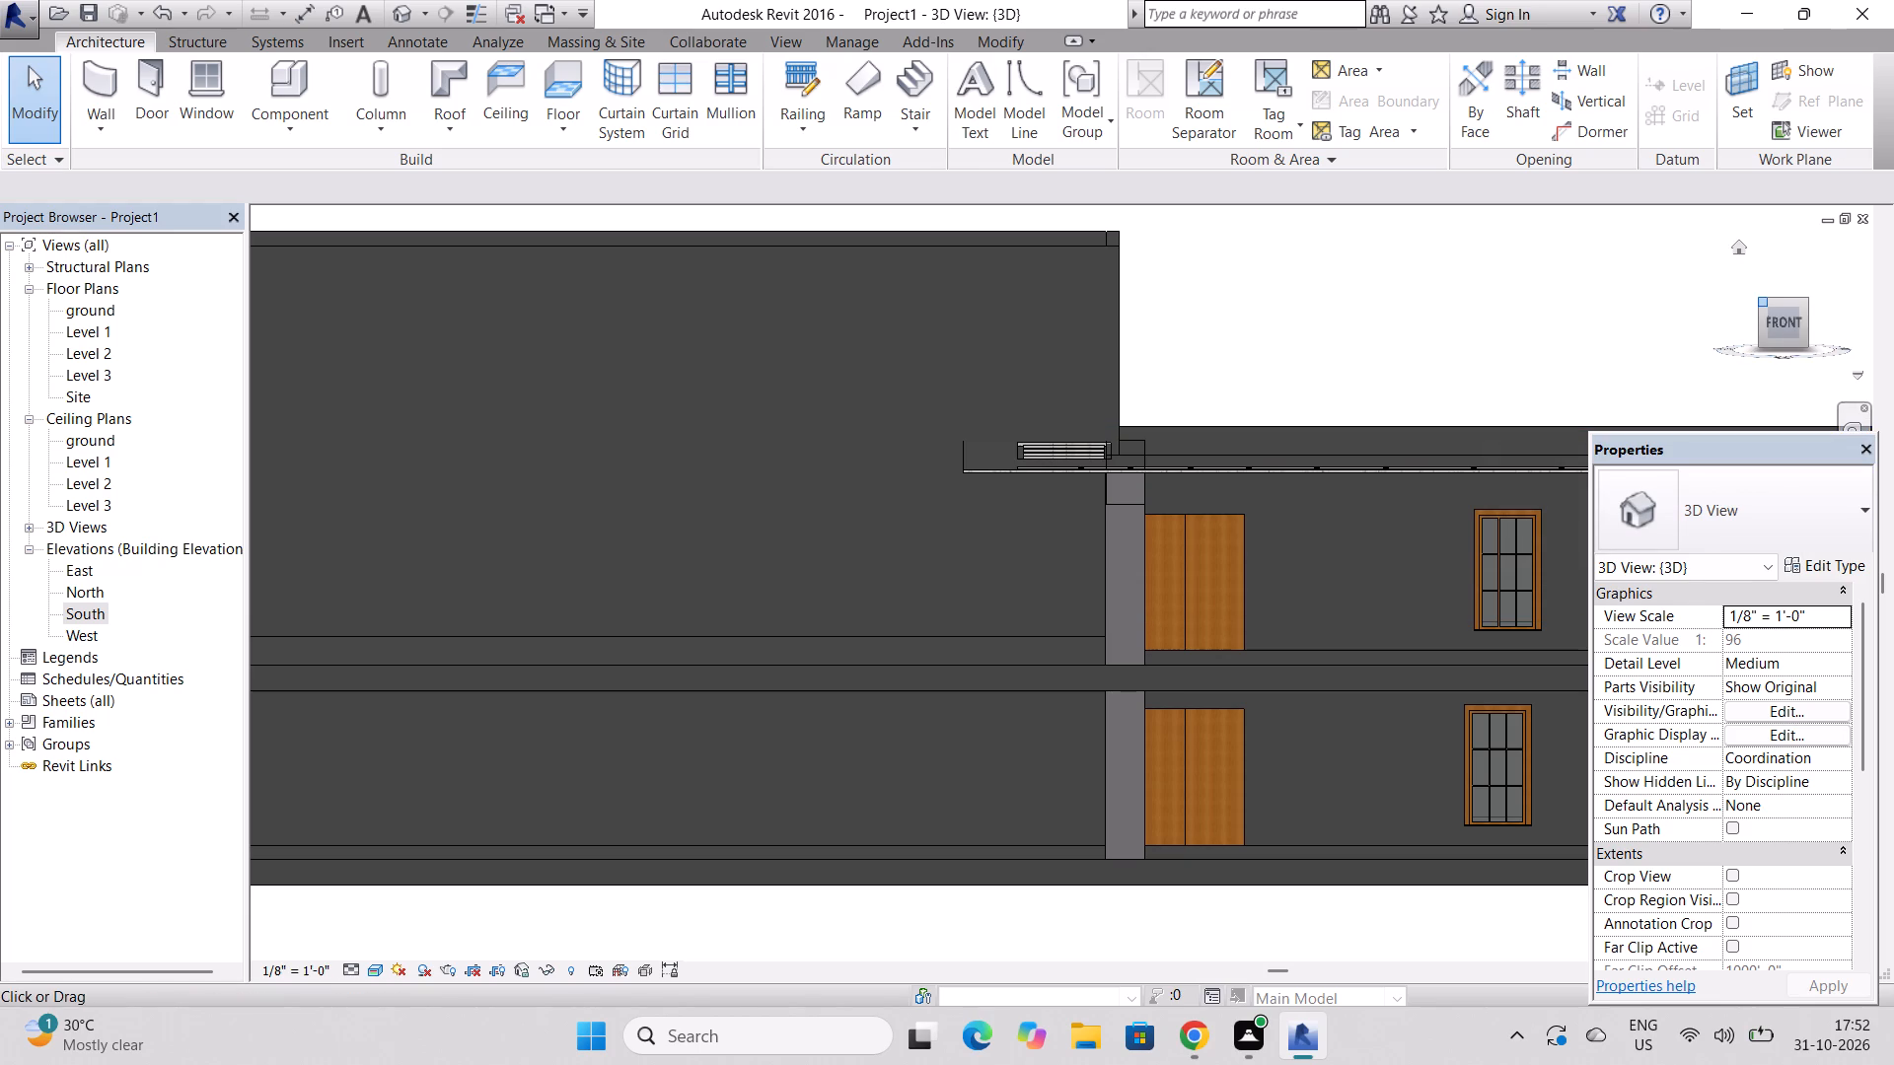
pyautogui.moveTo(1759, 299); pyautogui.dragTo(342, 326)
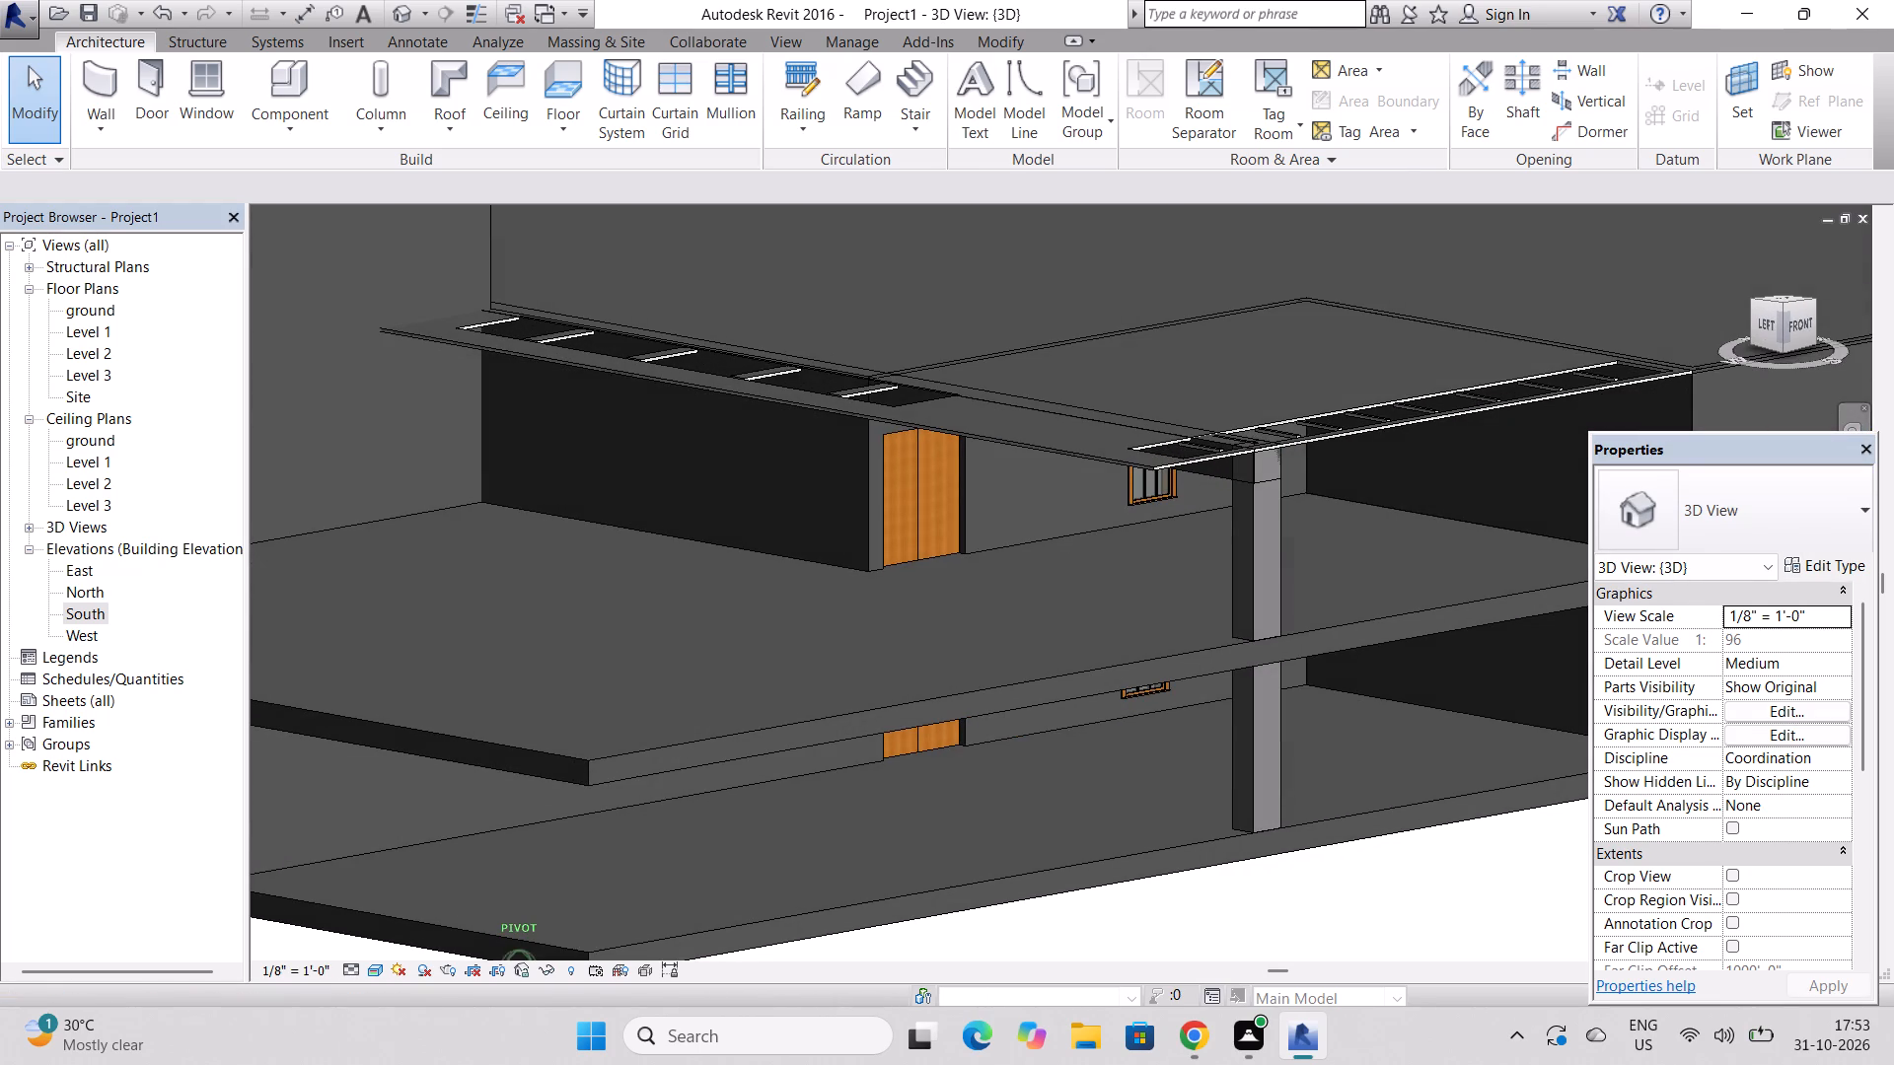
pyautogui.moveTo(342, 326); pyautogui.dragTo(280, 276)
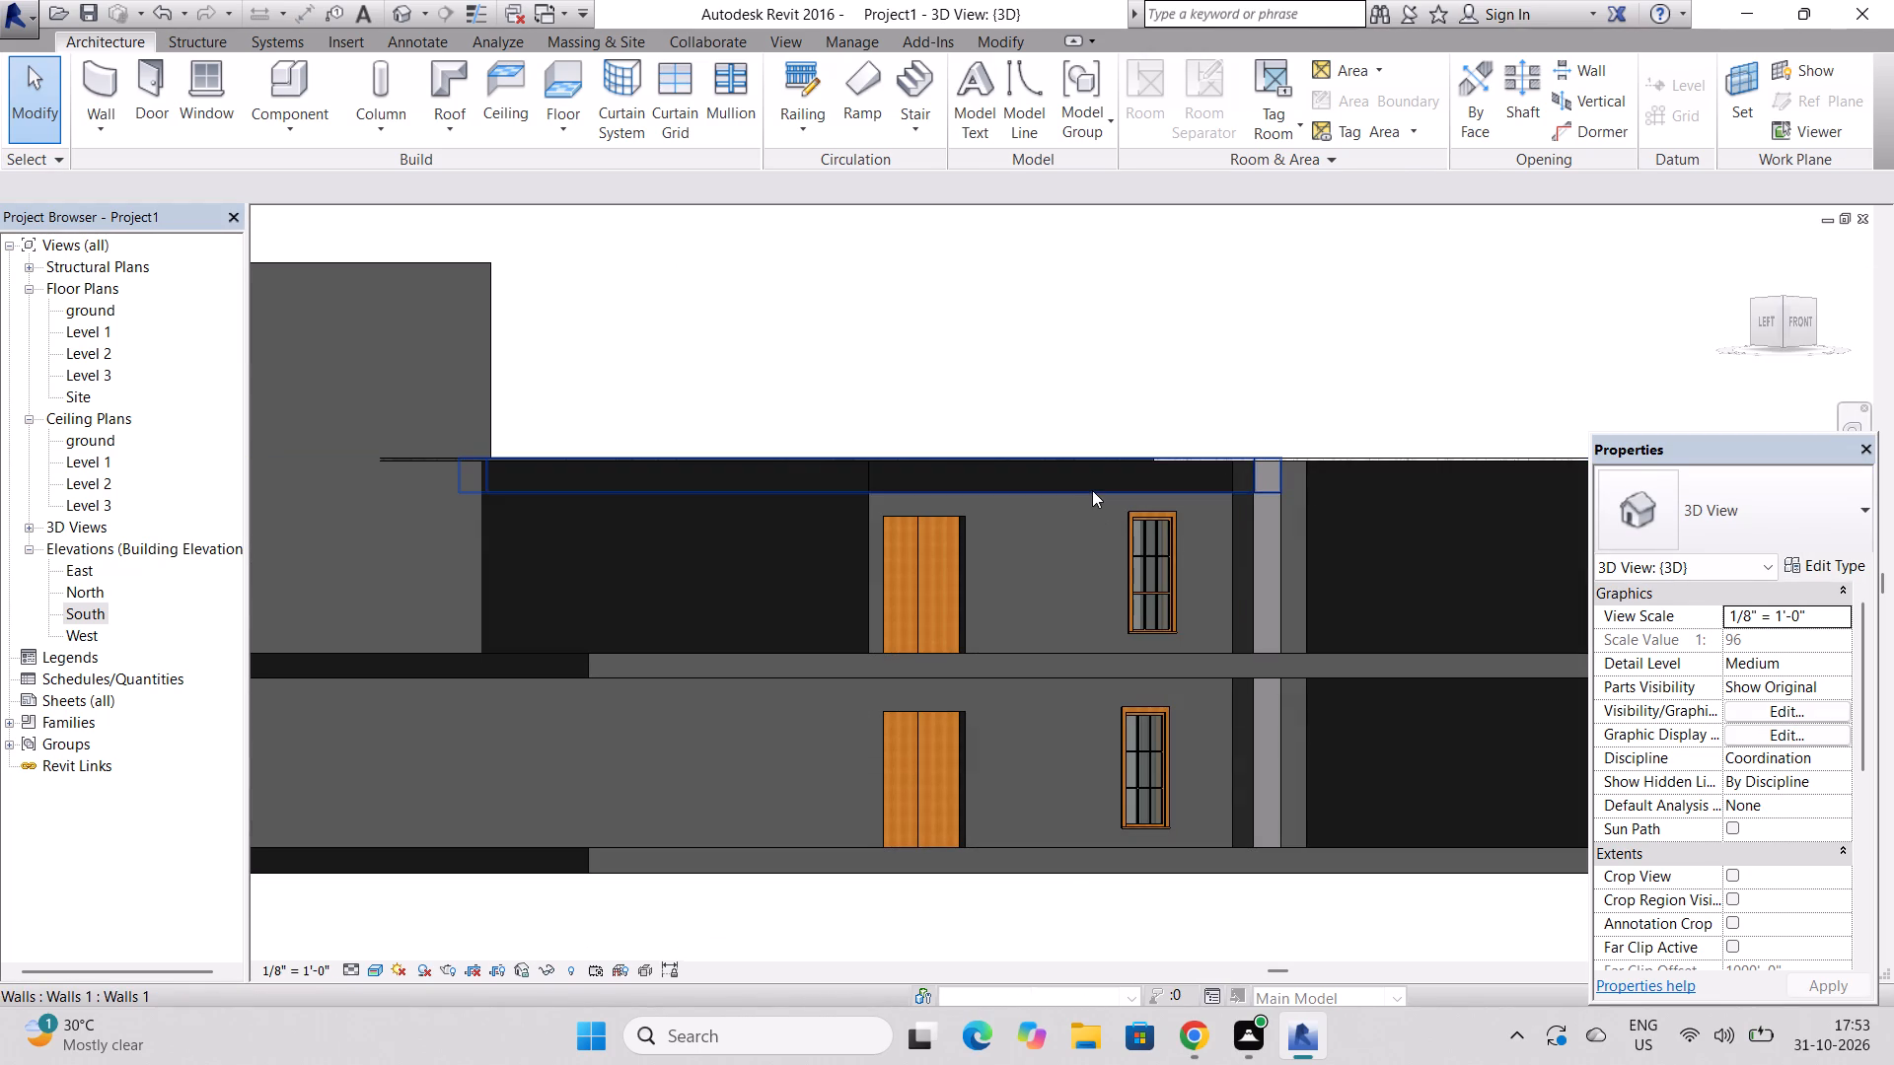
pyautogui.click(1092, 488)
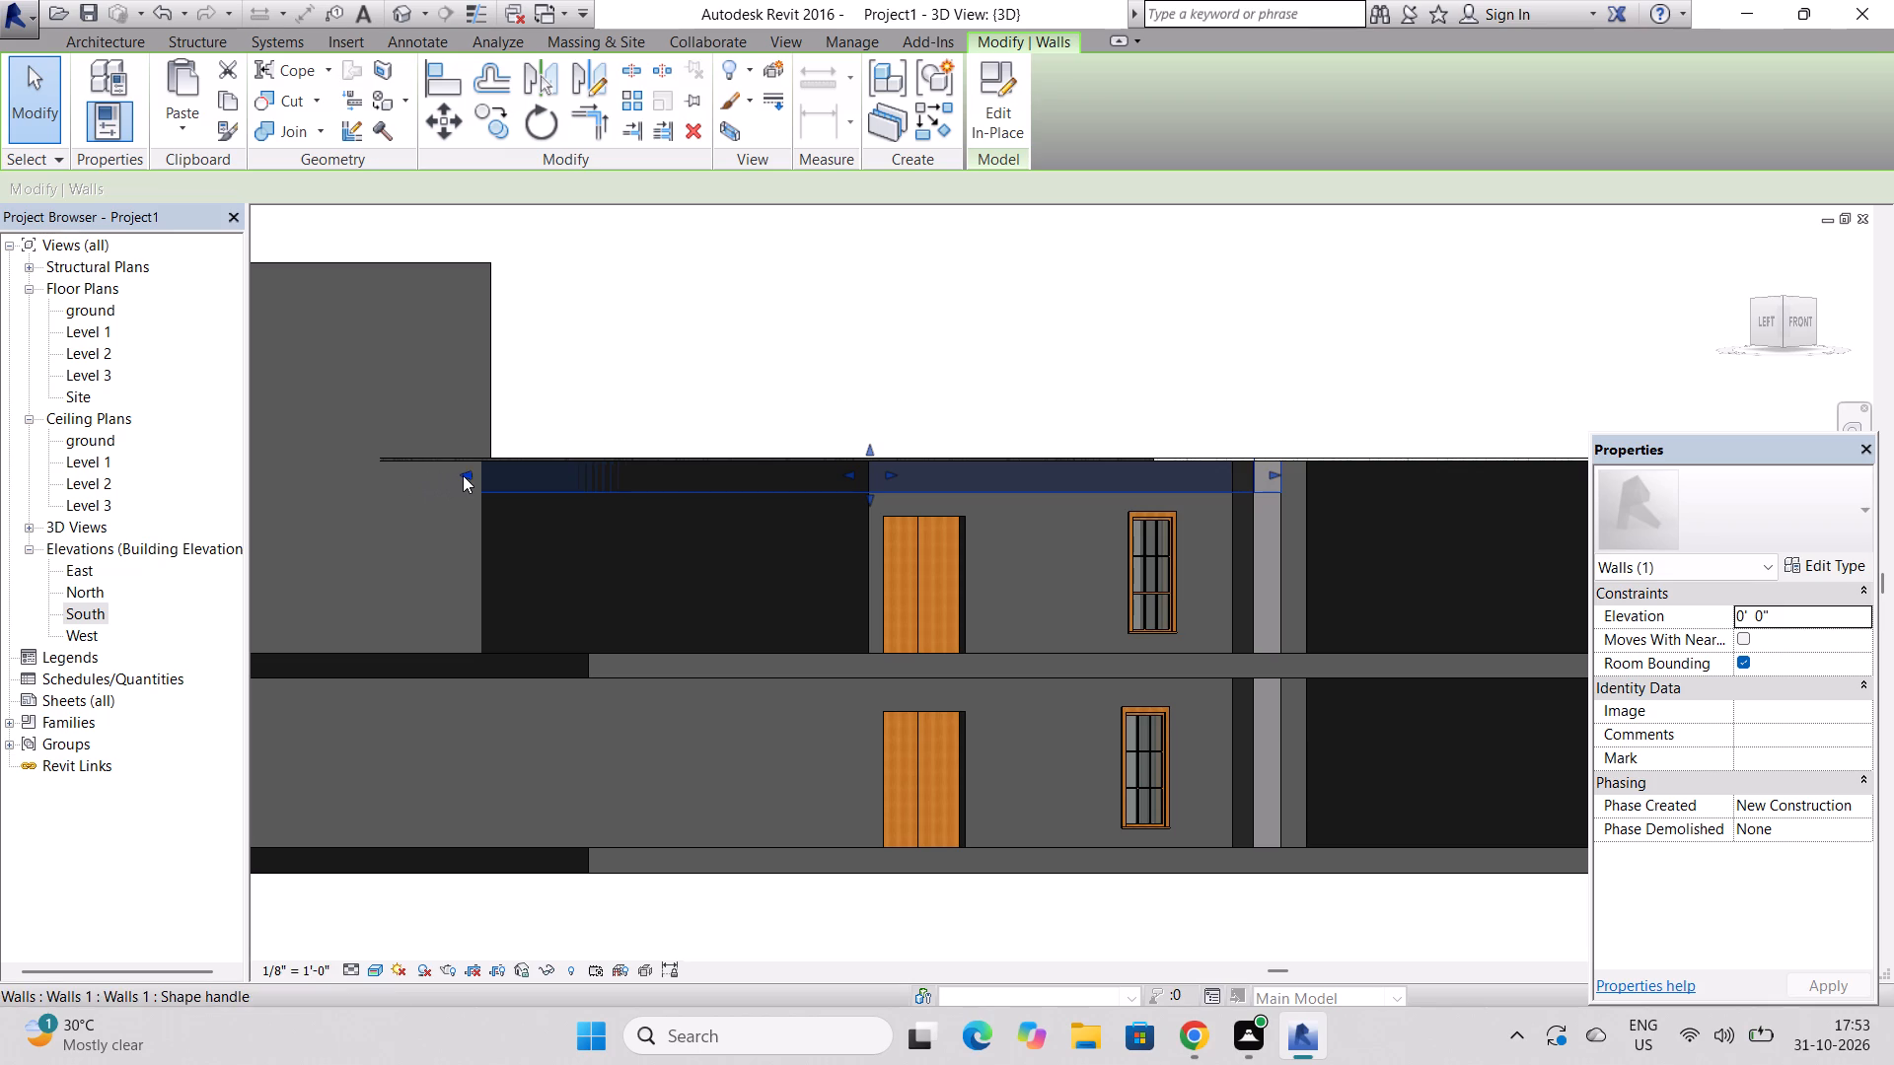
pyautogui.moveTo(463, 475); pyautogui.dragTo(807, 506)
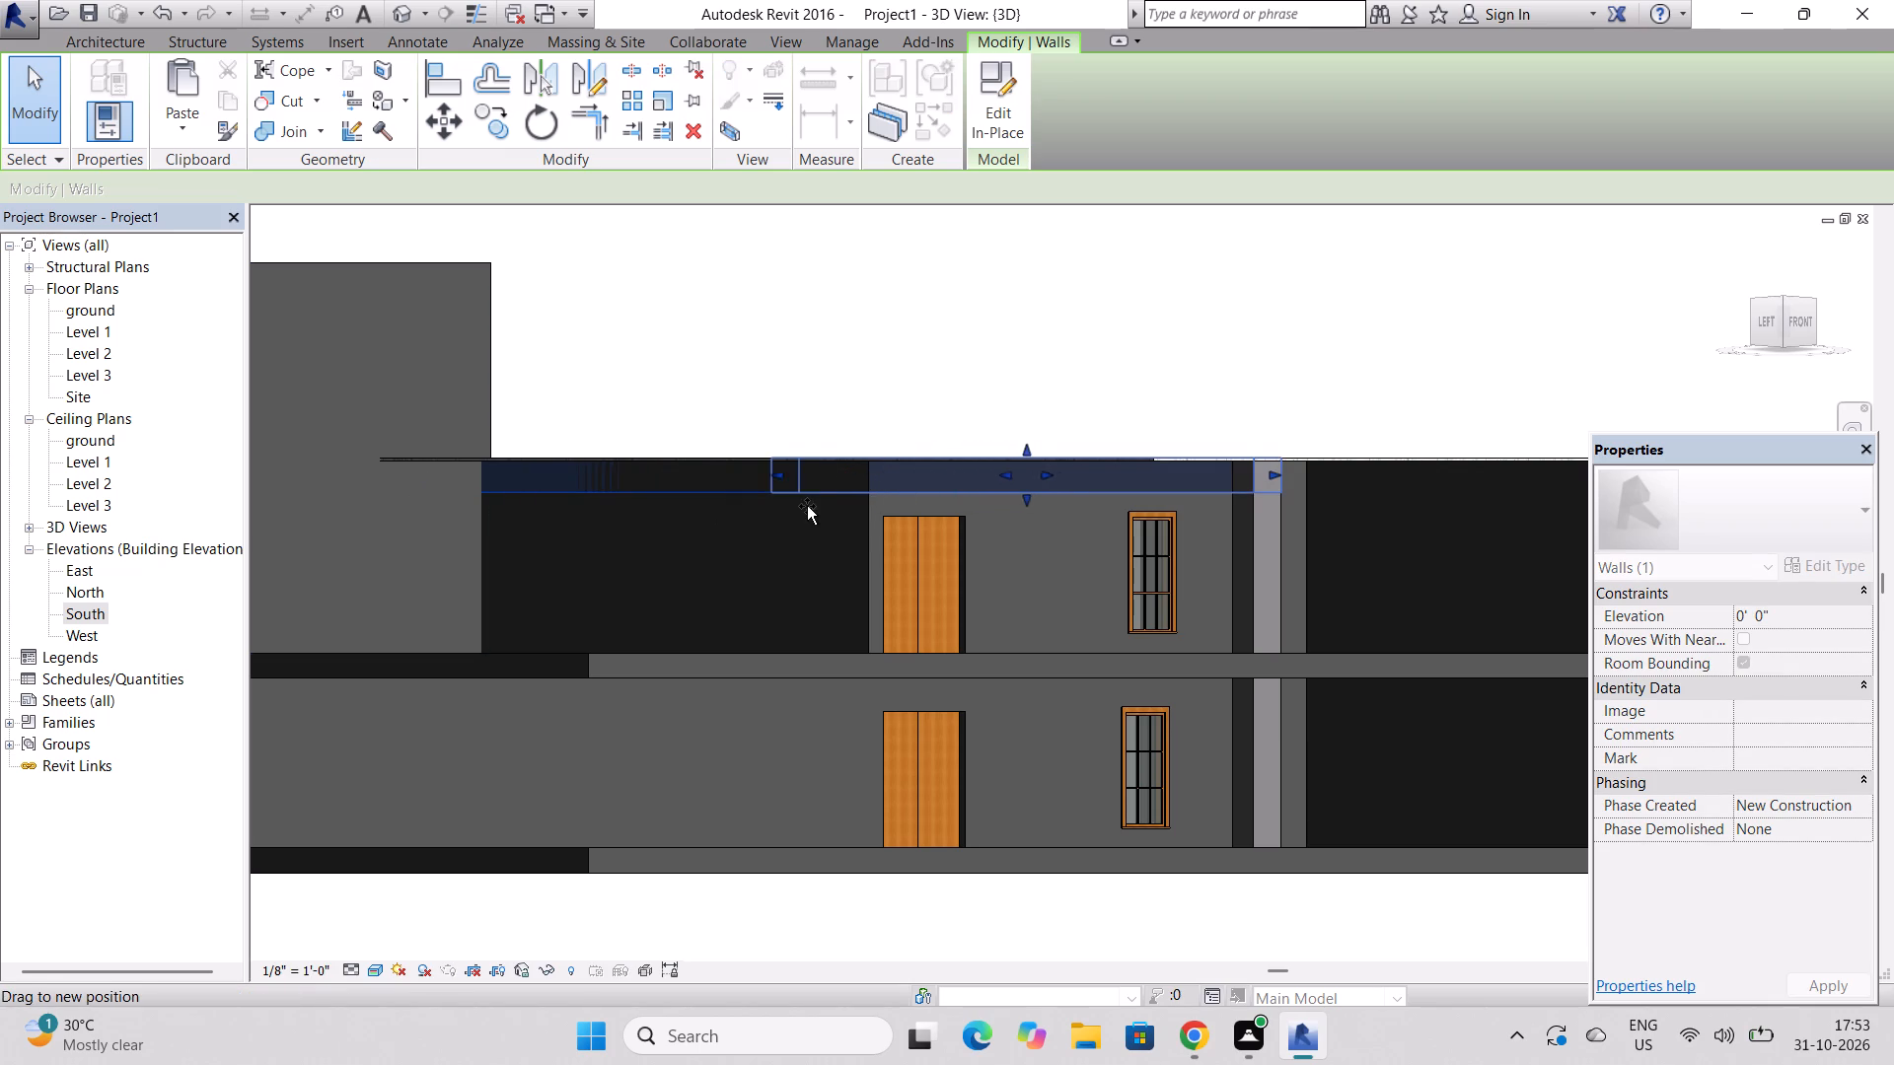
pyautogui.moveTo(807, 506); pyautogui.dragTo(849, 521)
pyautogui.scroll(12, 873, 464)
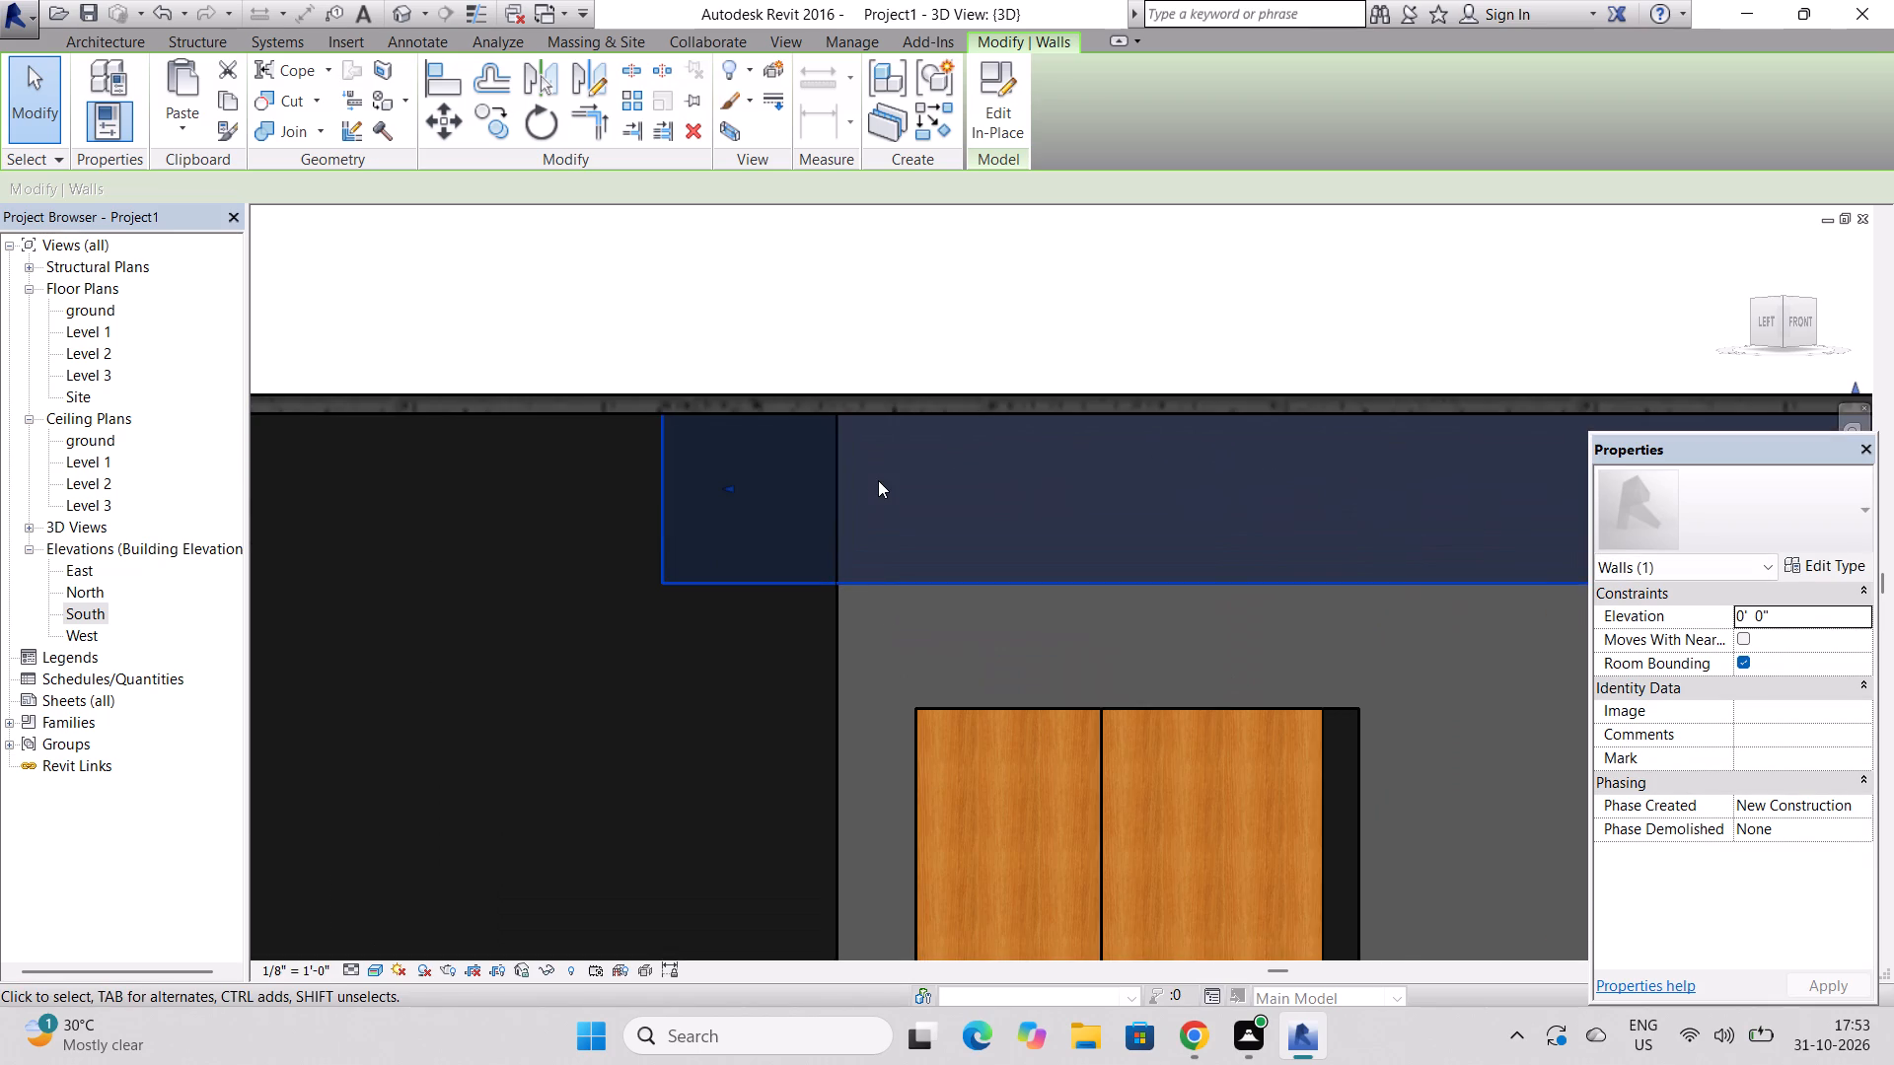
pyautogui.moveTo(729, 485); pyautogui.dragTo(796, 494)
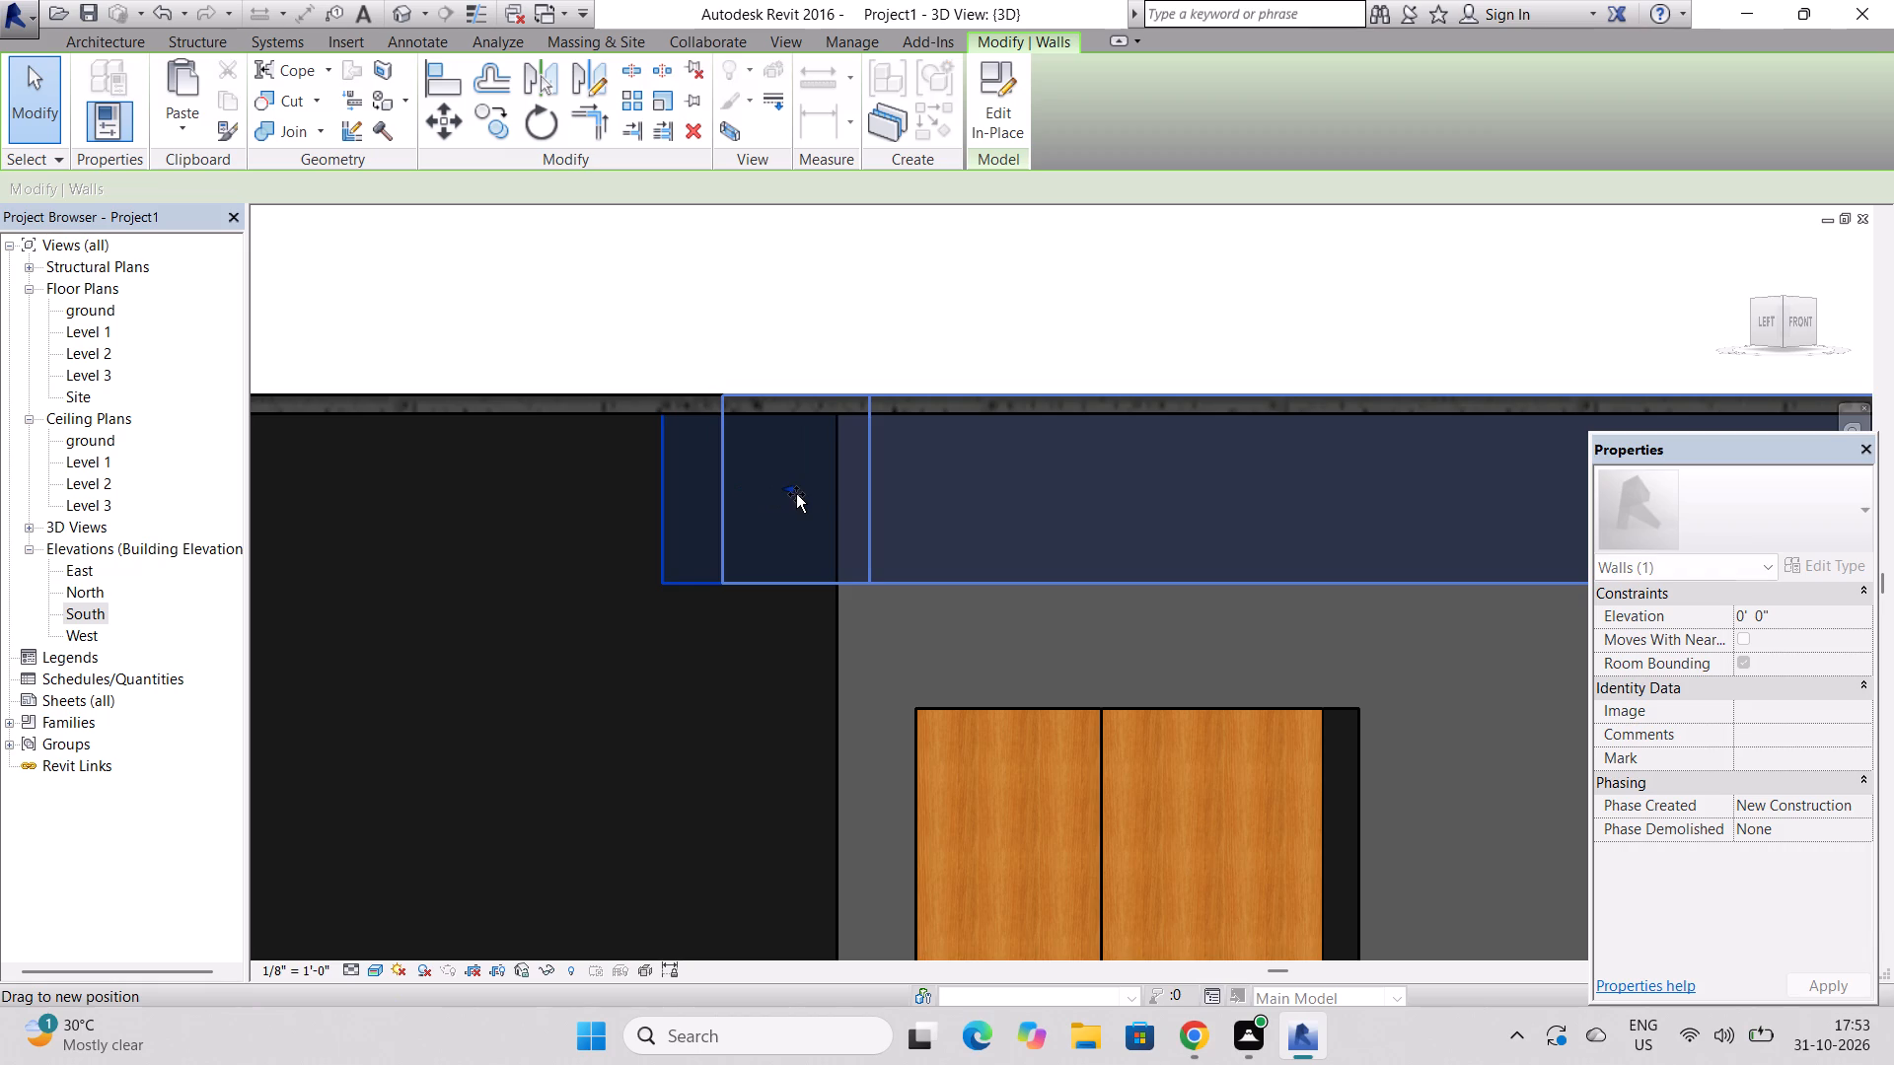
pyautogui.moveTo(796, 494); pyautogui.dragTo(759, 494)
pyautogui.scroll(-10, 756, 494)
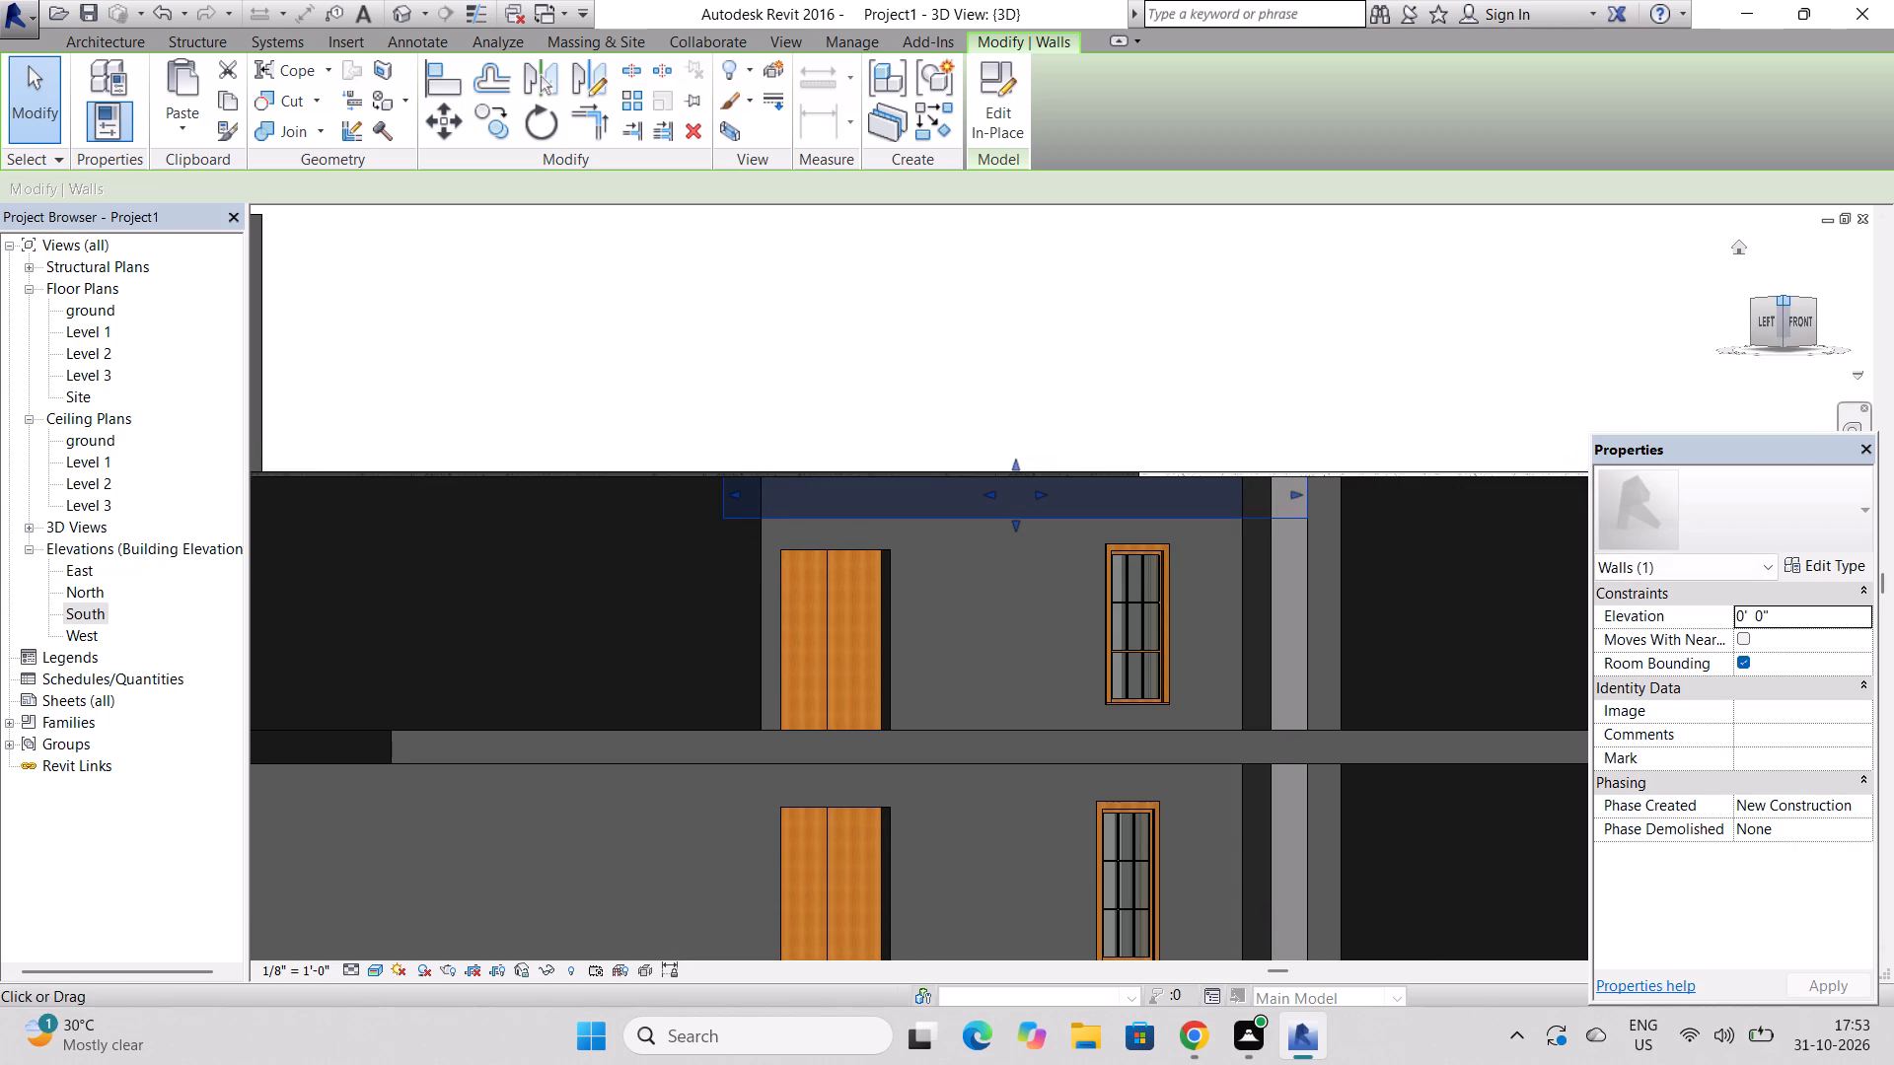
# Shorten the same beam end further so it meets the wall corner beside the upper double doors.
pyautogui.moveTo(1785, 299); pyautogui.dragTo(1590, 297)
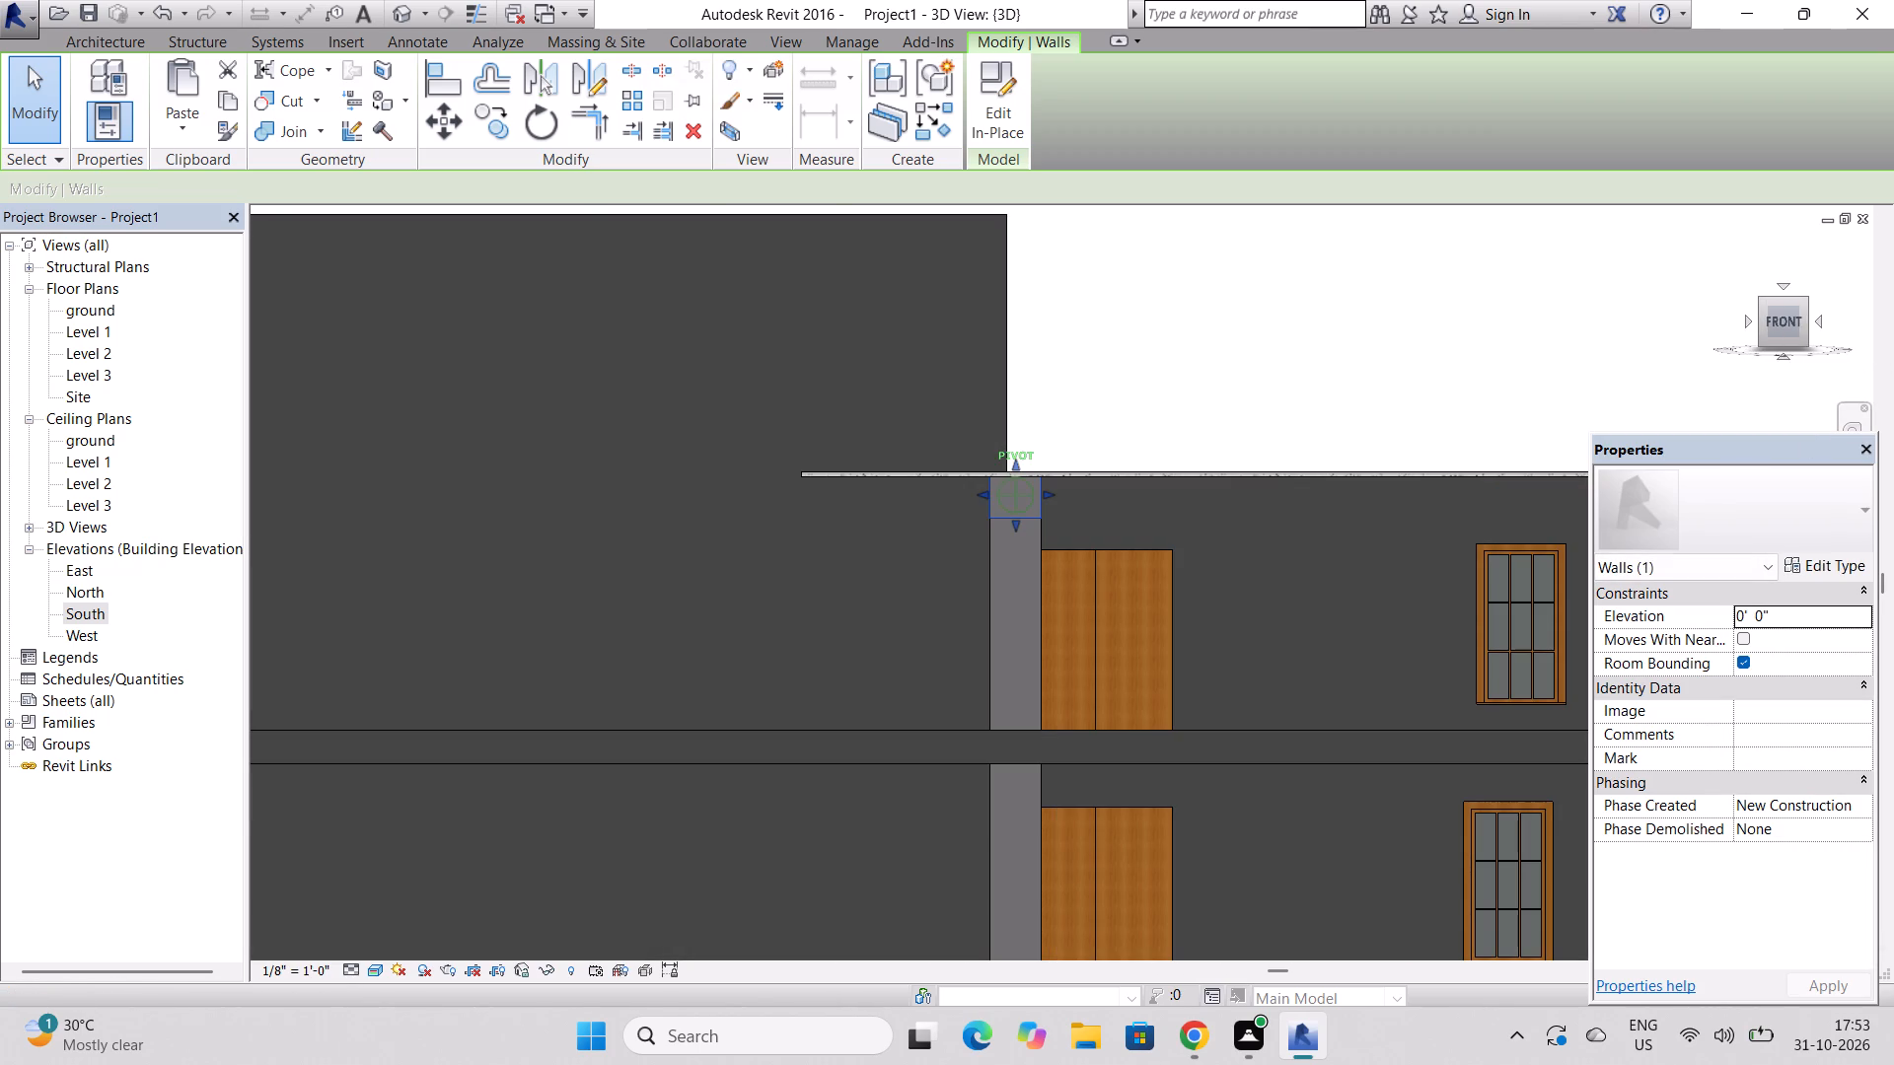
pyautogui.moveTo(1590, 297); pyautogui.dragTo(1587, 349)
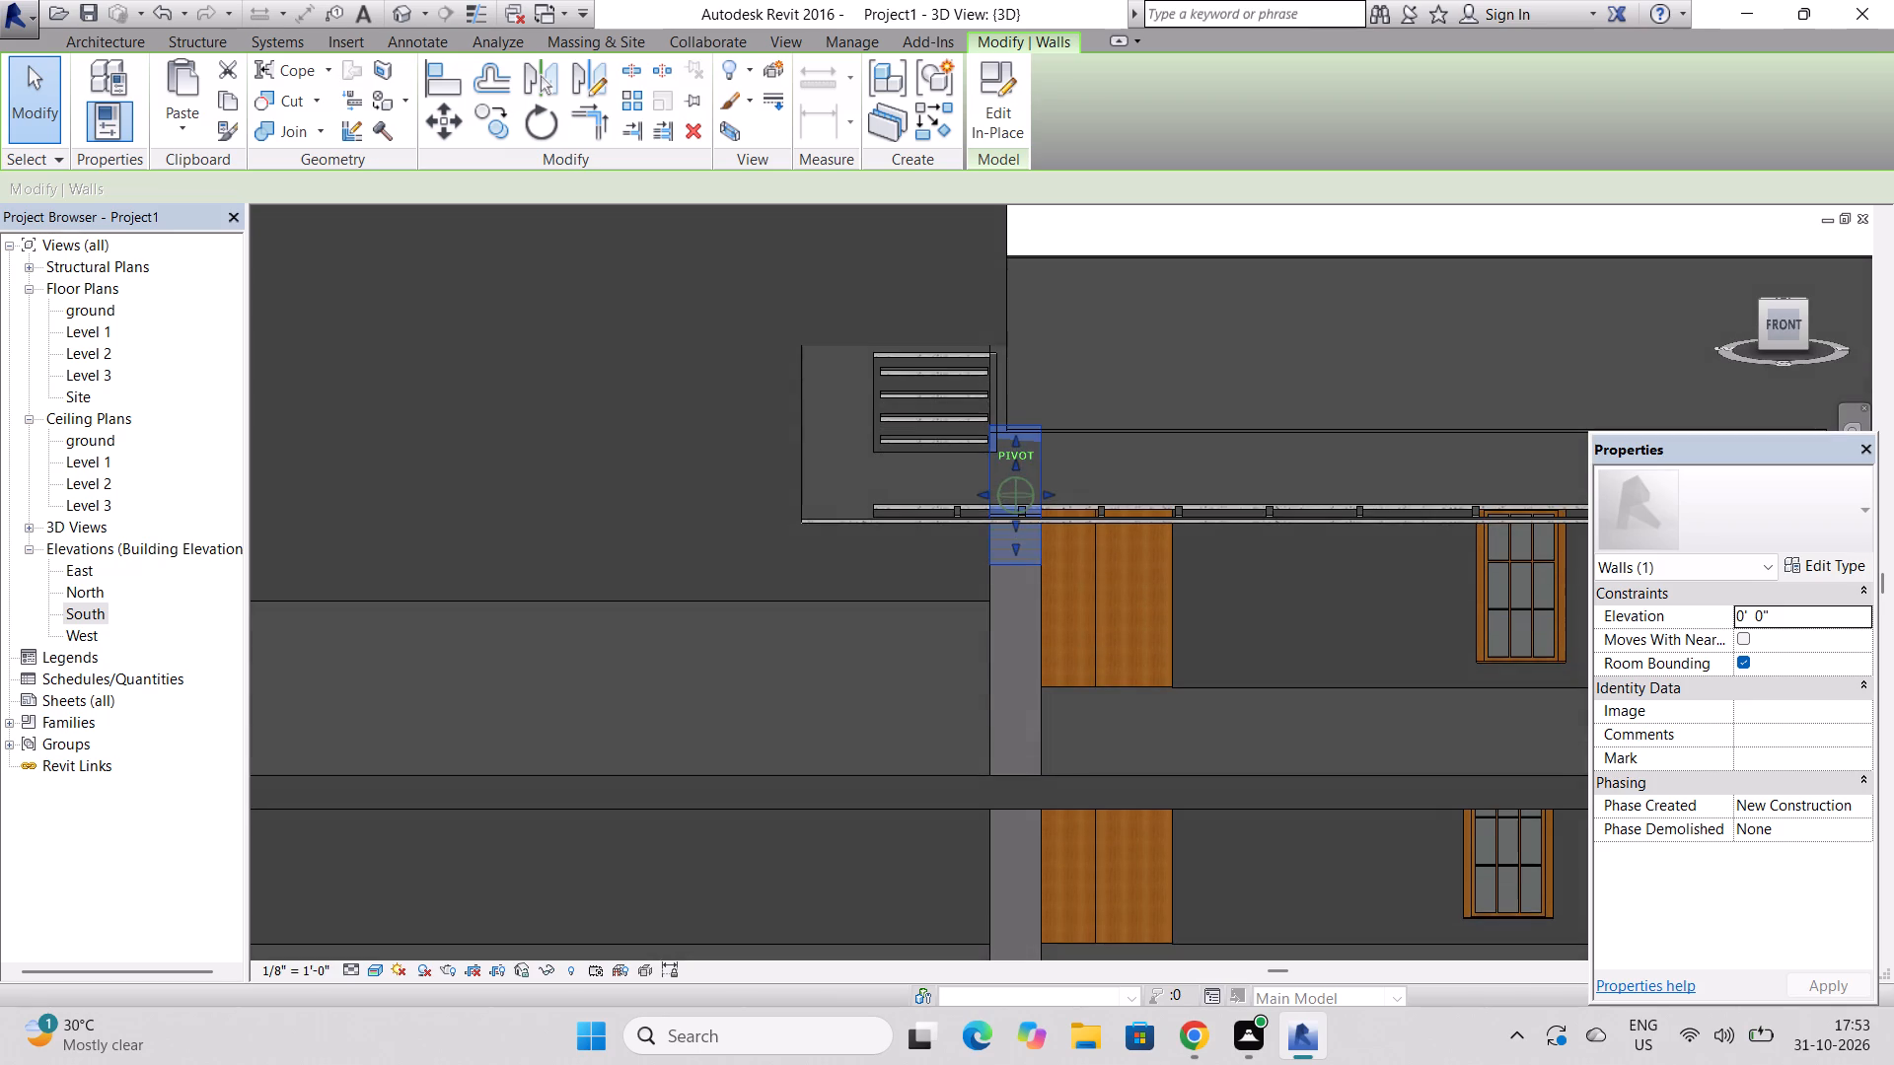
pyautogui.moveTo(1587, 349); pyautogui.dragTo(1812, 320)
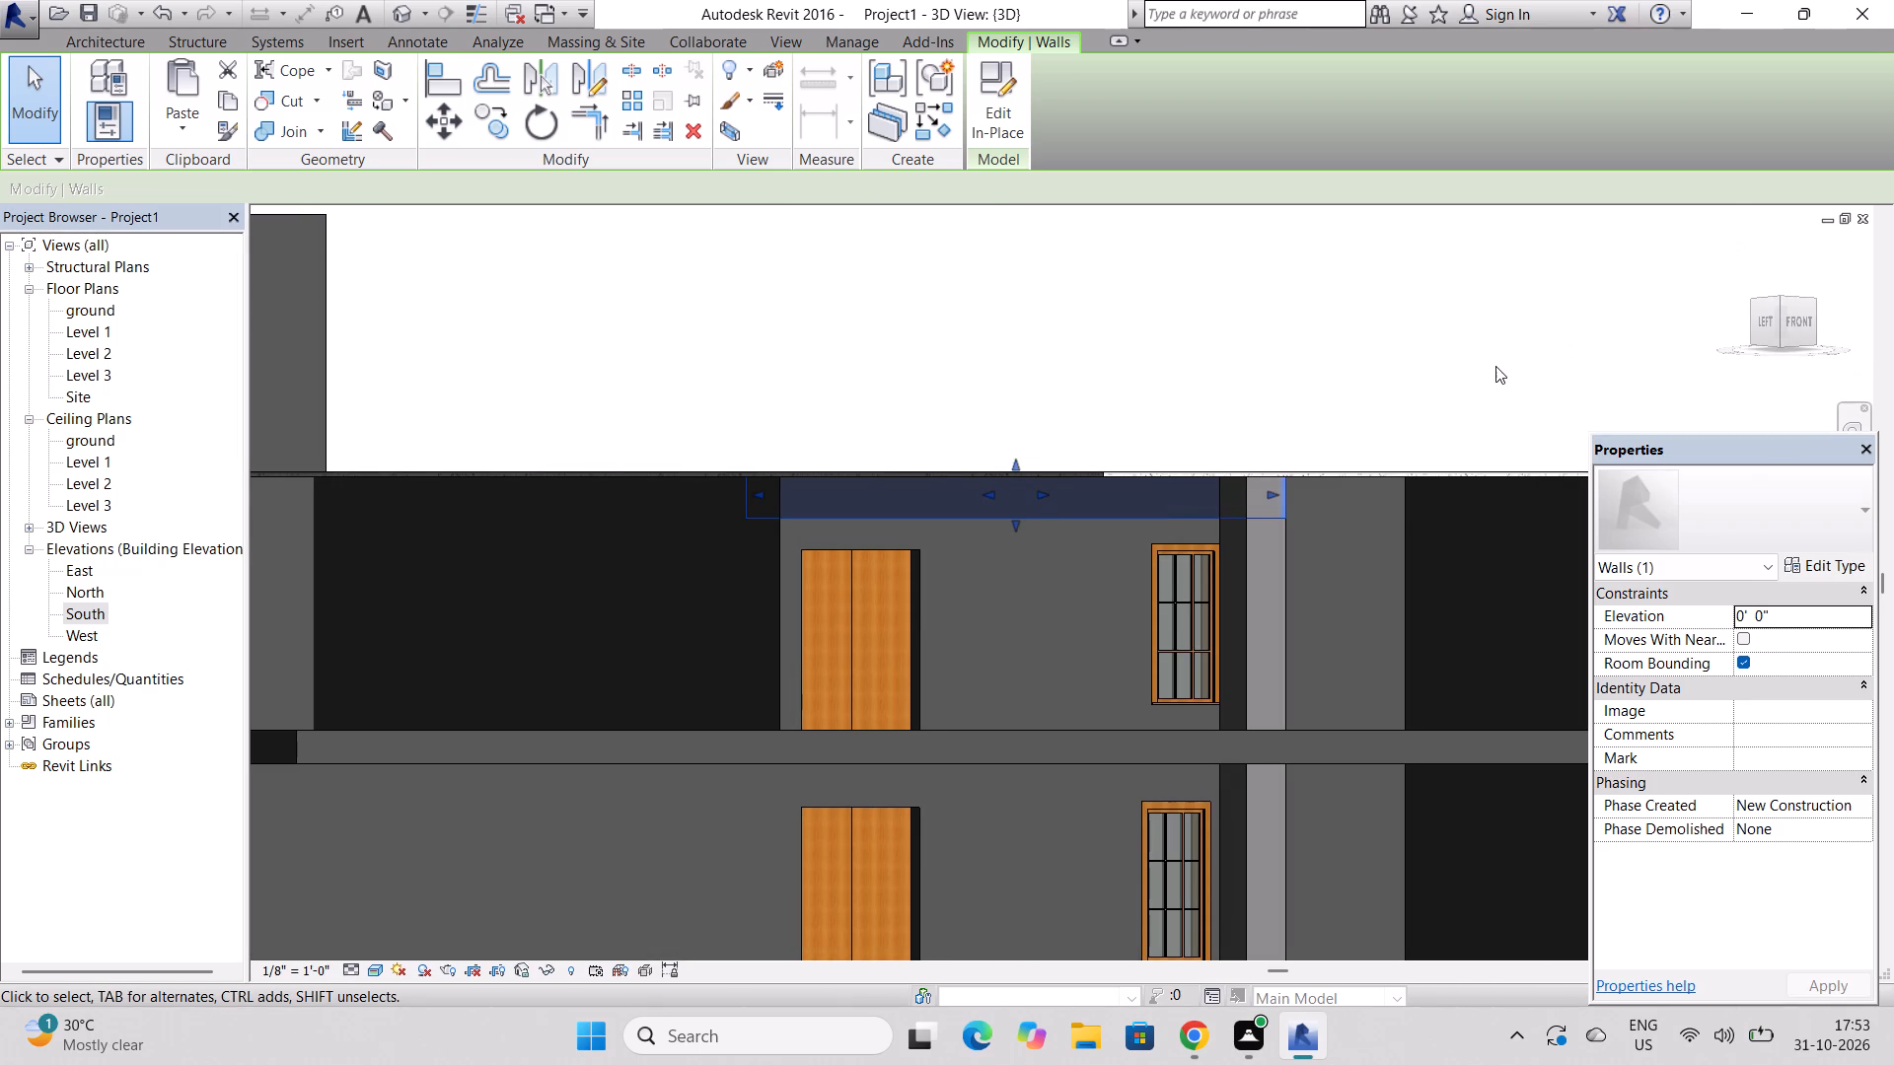
pyautogui.press('Escape')
pyautogui.press('Escape')
pyautogui.press('Escape')
pyautogui.press('Escape')
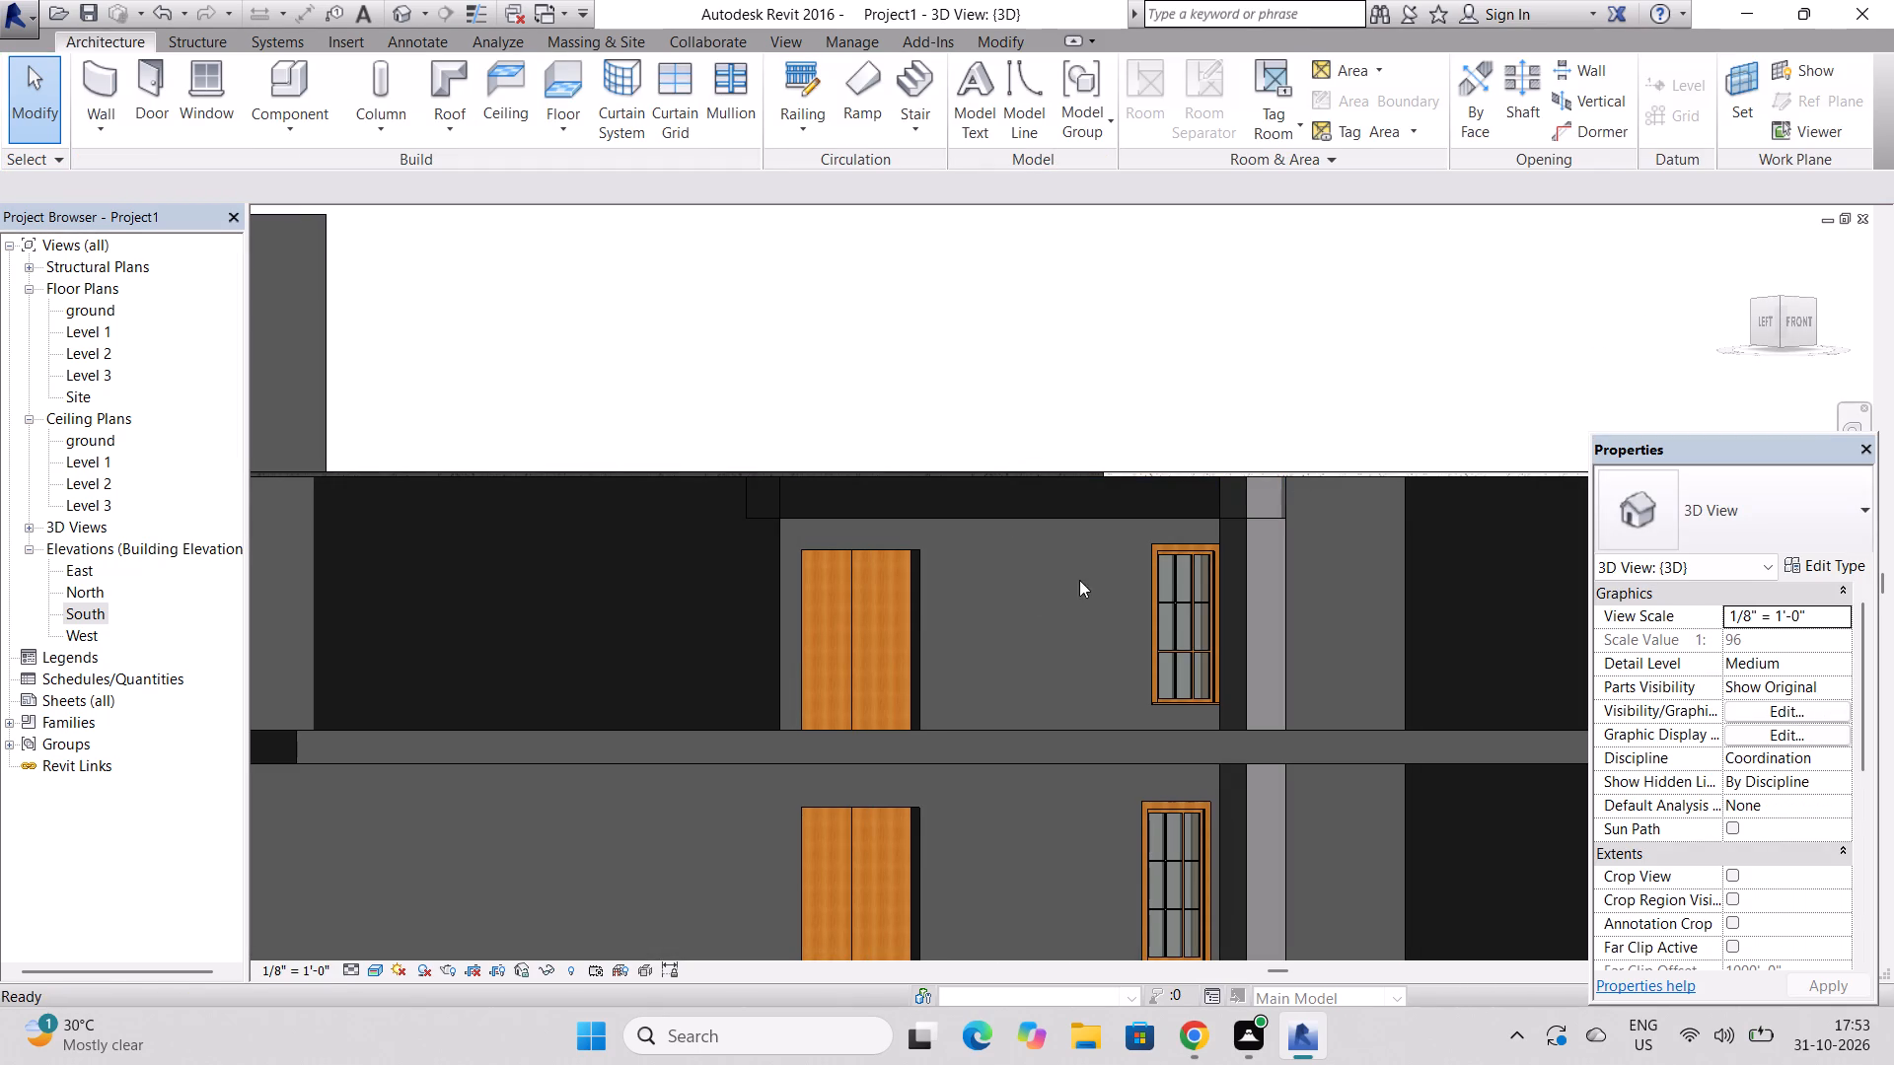
pyautogui.press('Escape')
pyautogui.scroll(6, 724, 482)
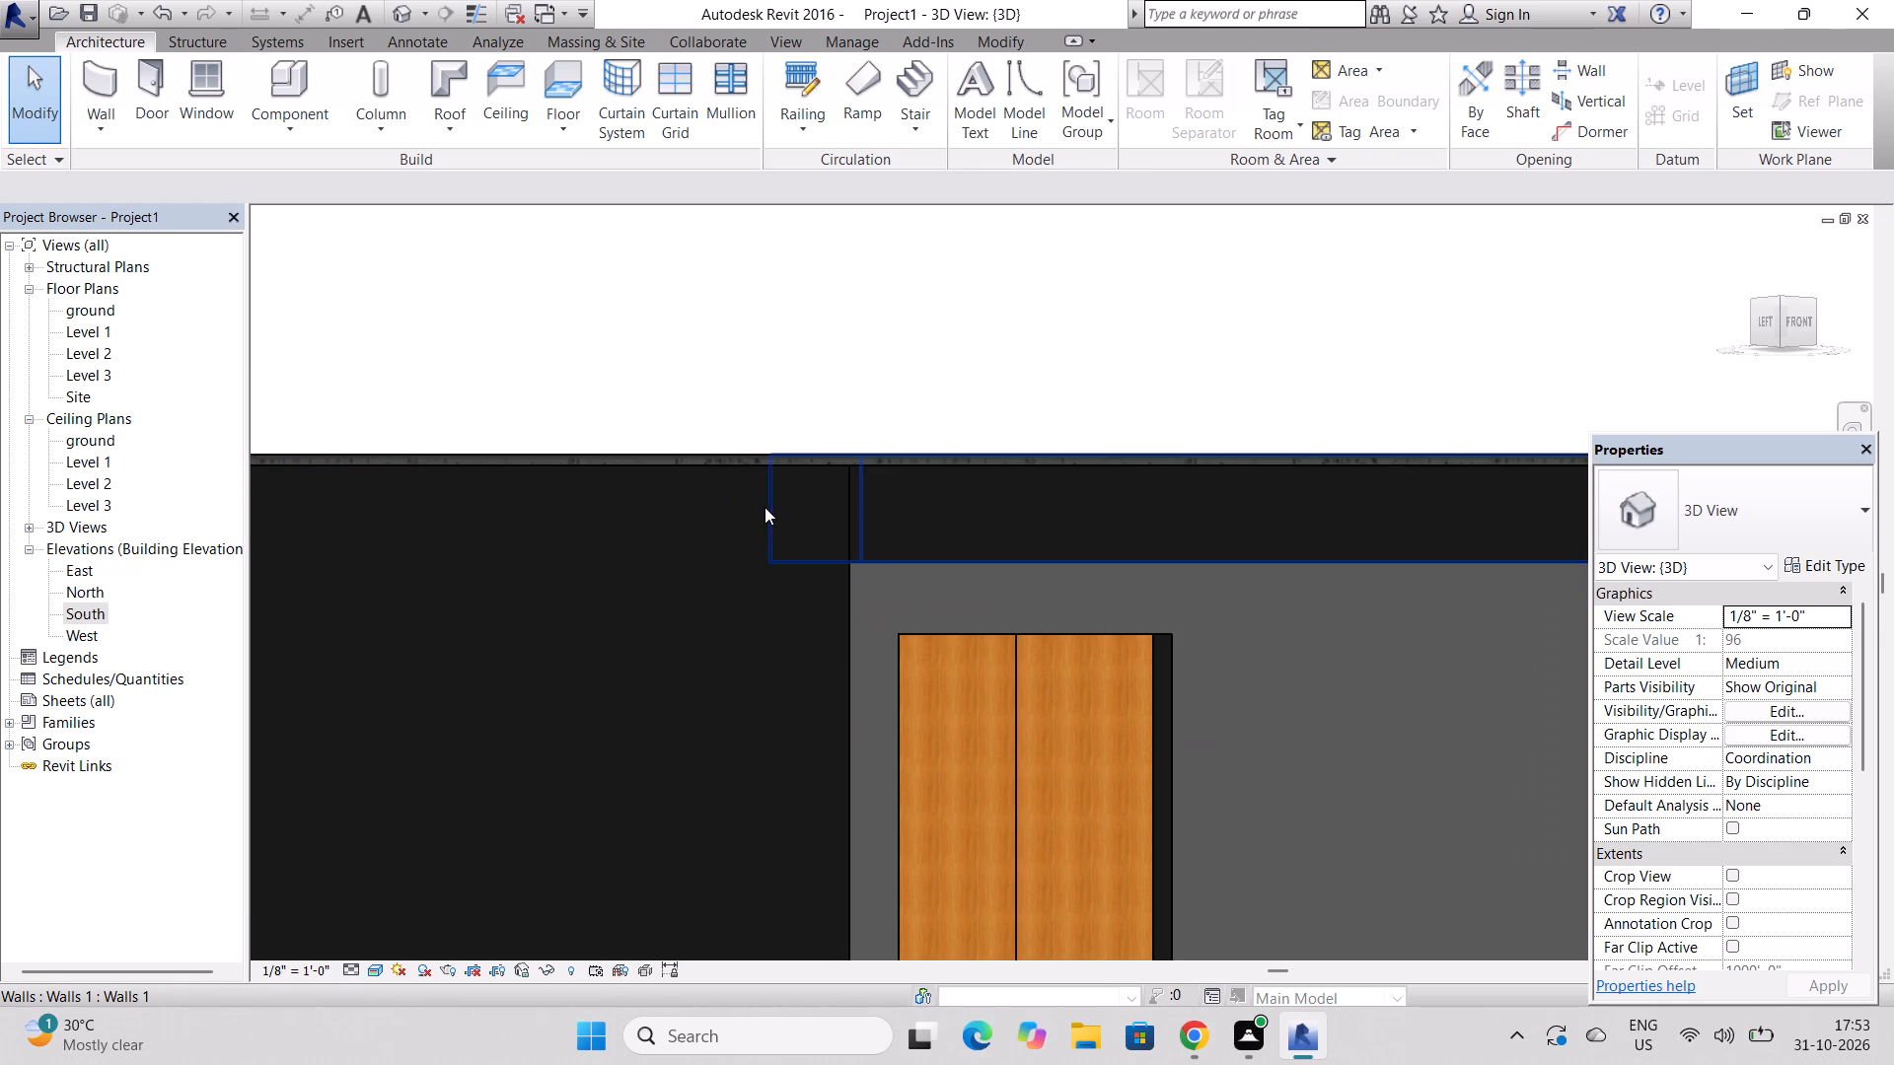
pyautogui.click(765, 507)
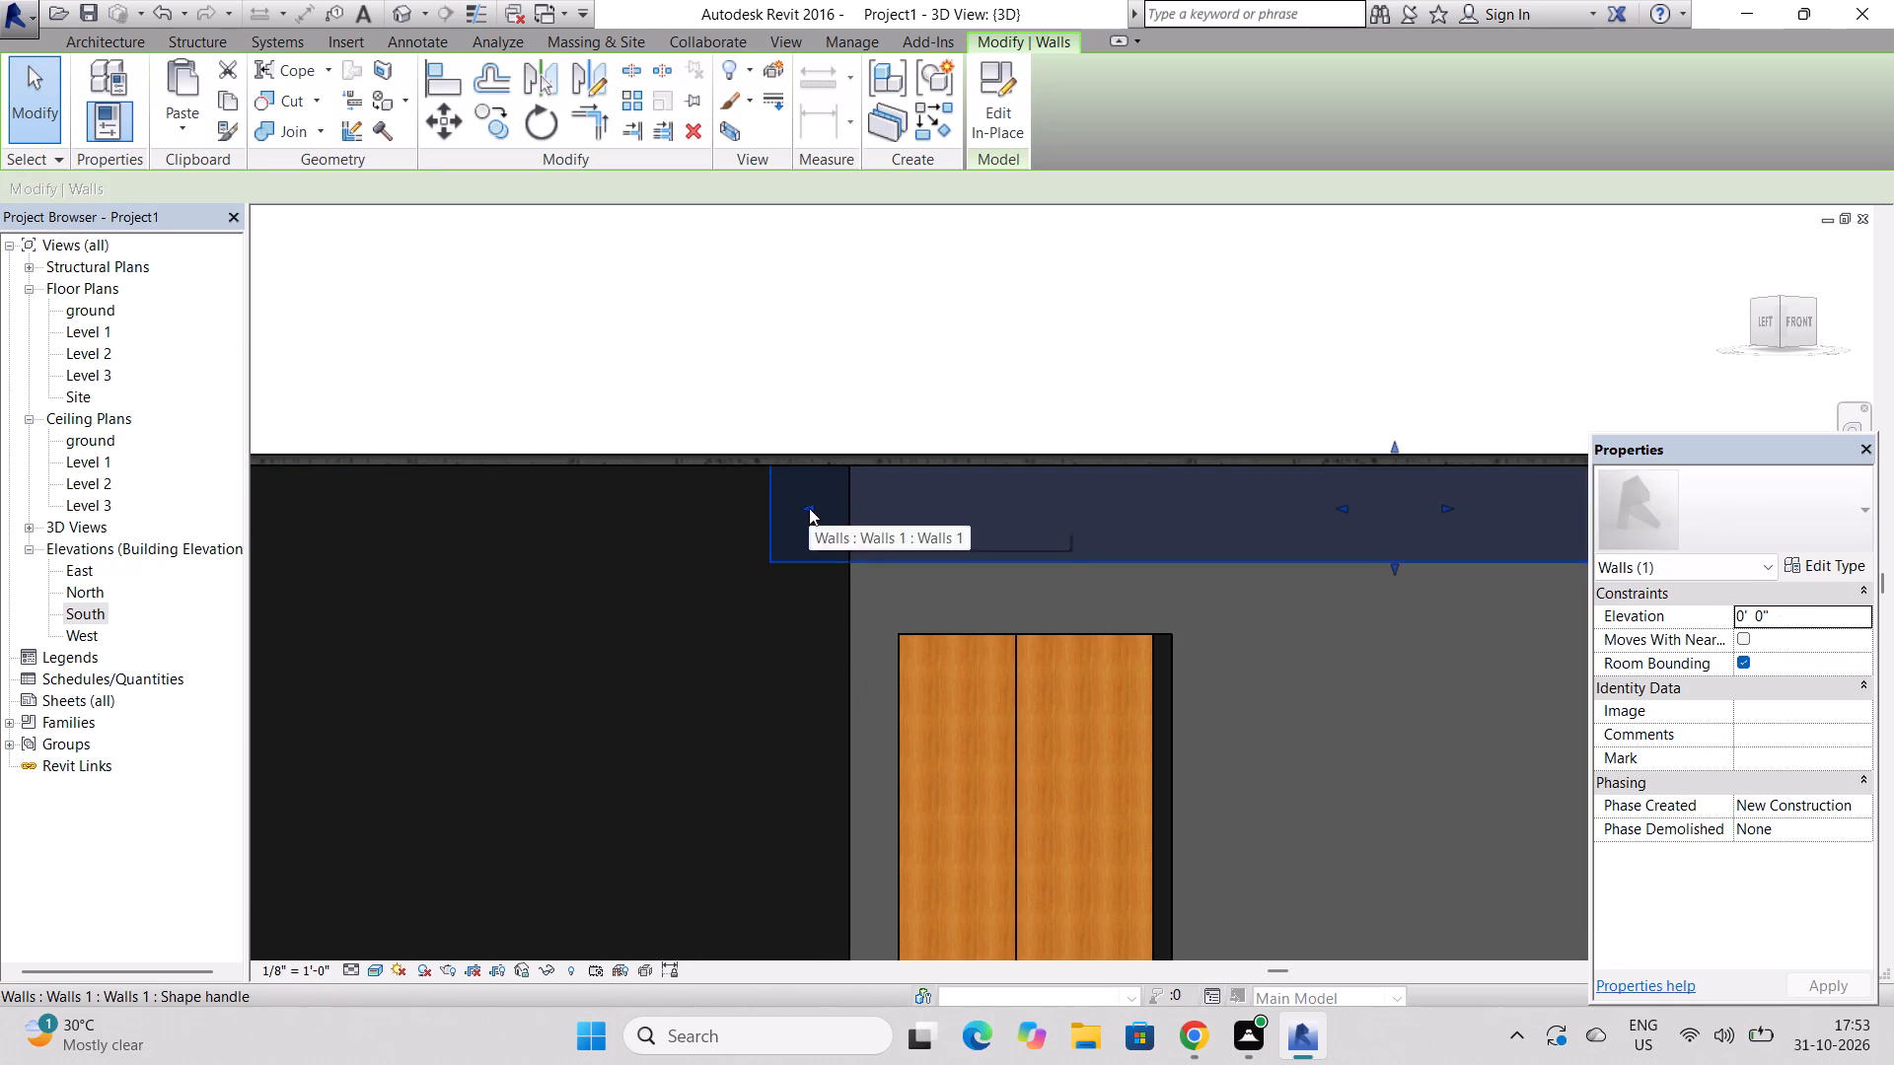
pyautogui.moveTo(809, 508); pyautogui.dragTo(887, 530)
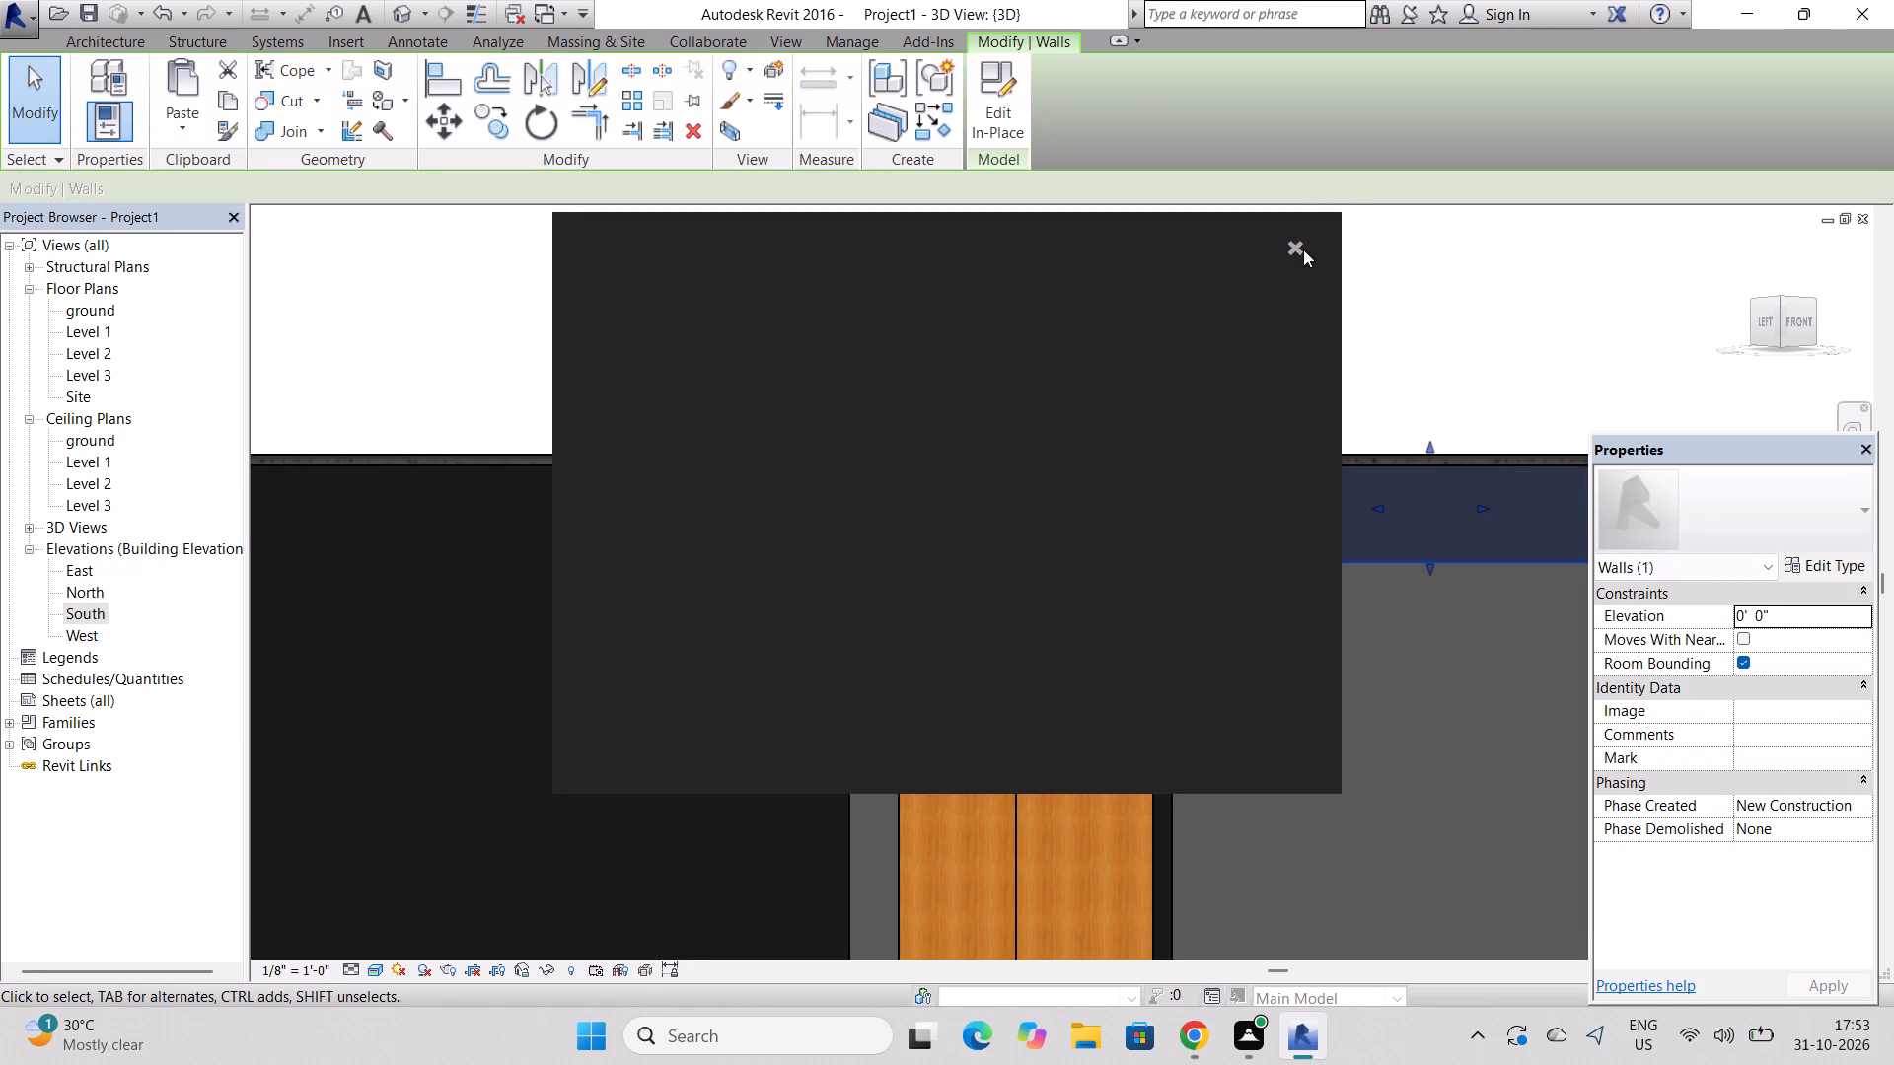
pyautogui.click(1298, 249)
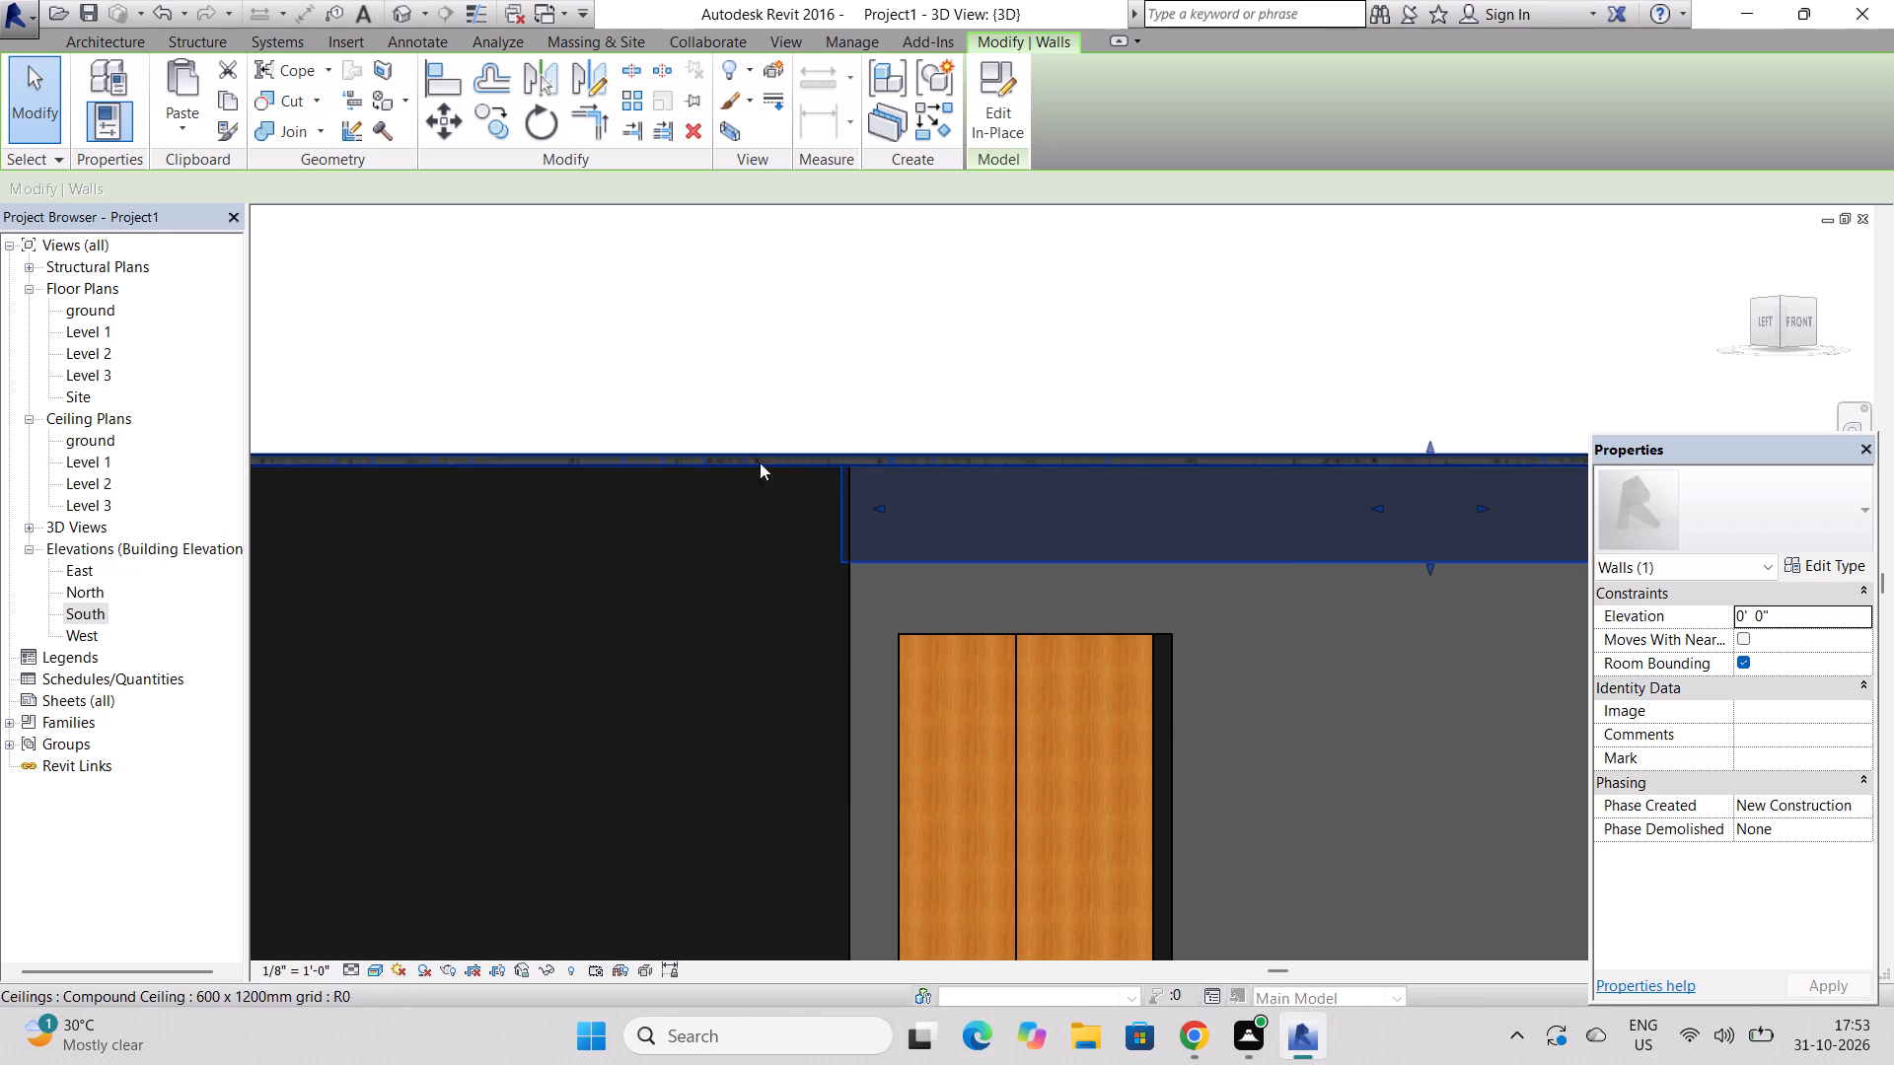
pyautogui.scroll(6, 817, 483)
pyautogui.moveTo(940, 529); pyautogui.dragTo(964, 544)
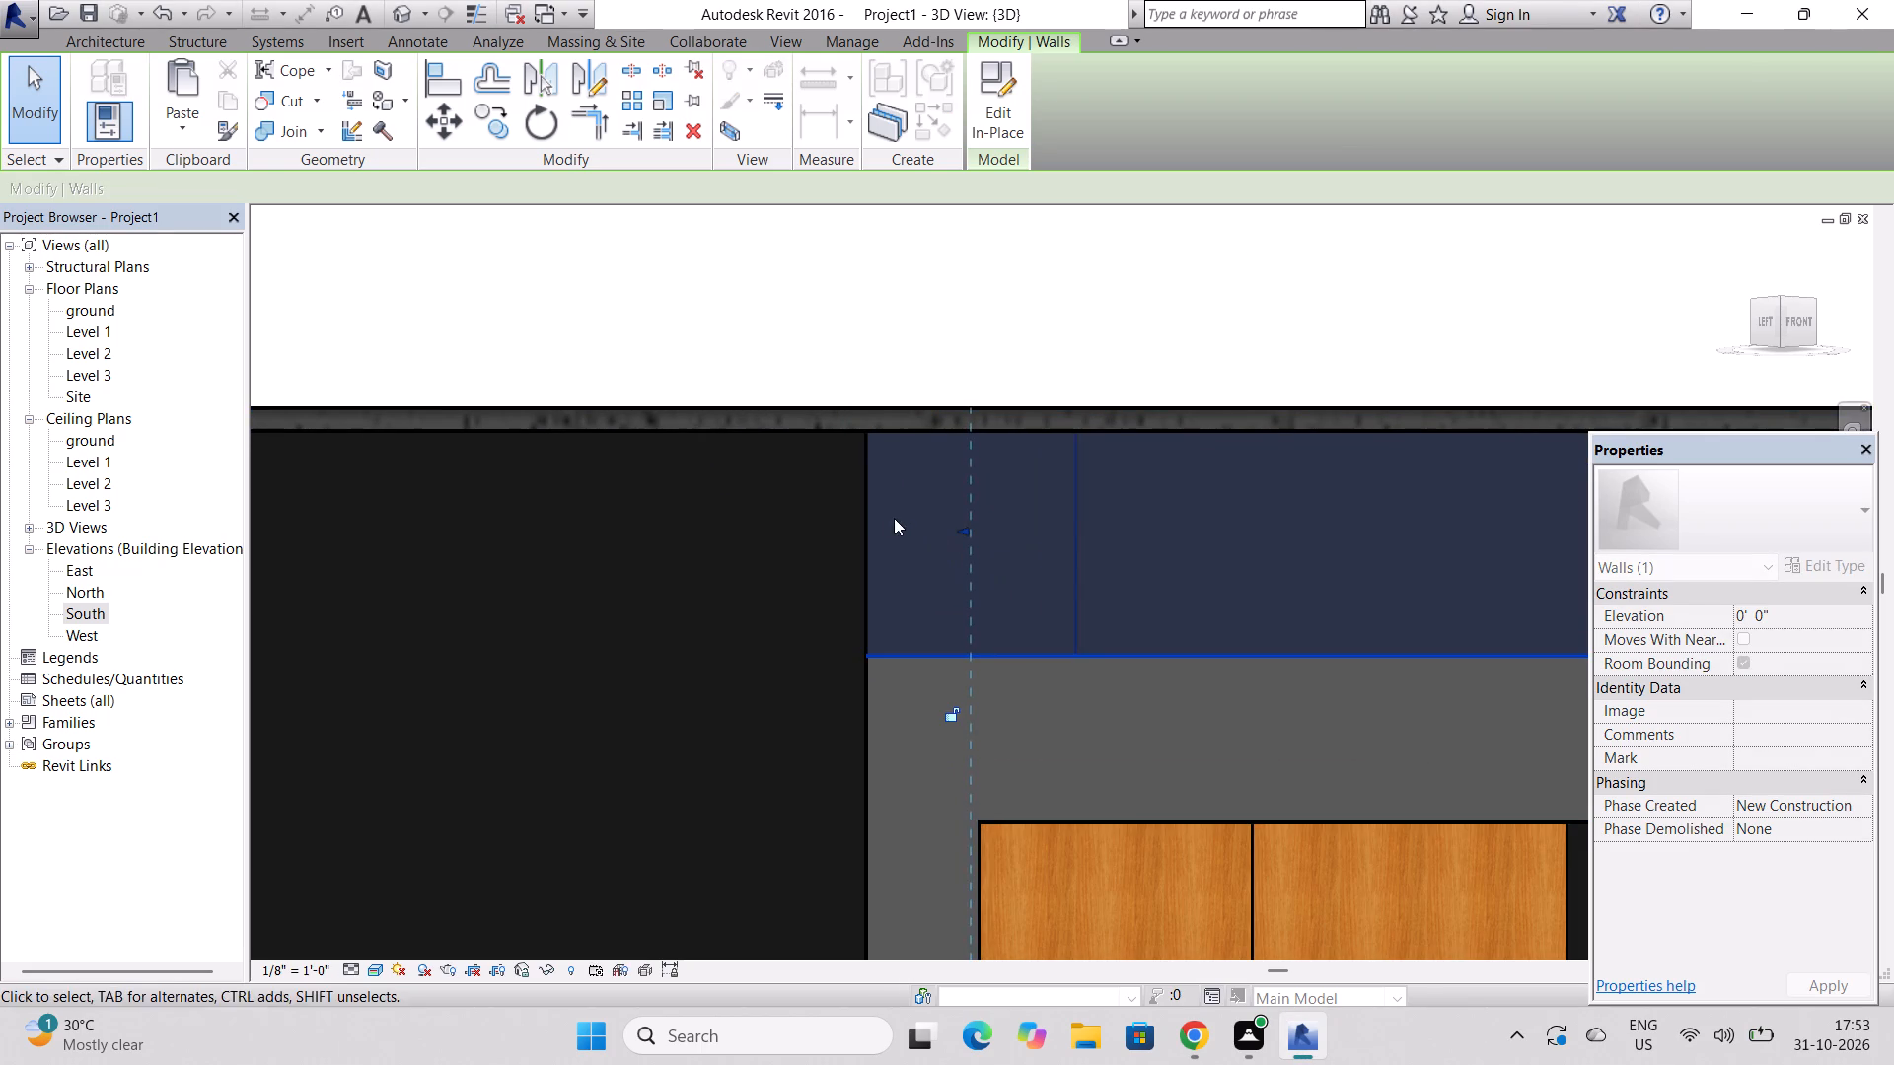
pyautogui.scroll(-10, 876, 513)
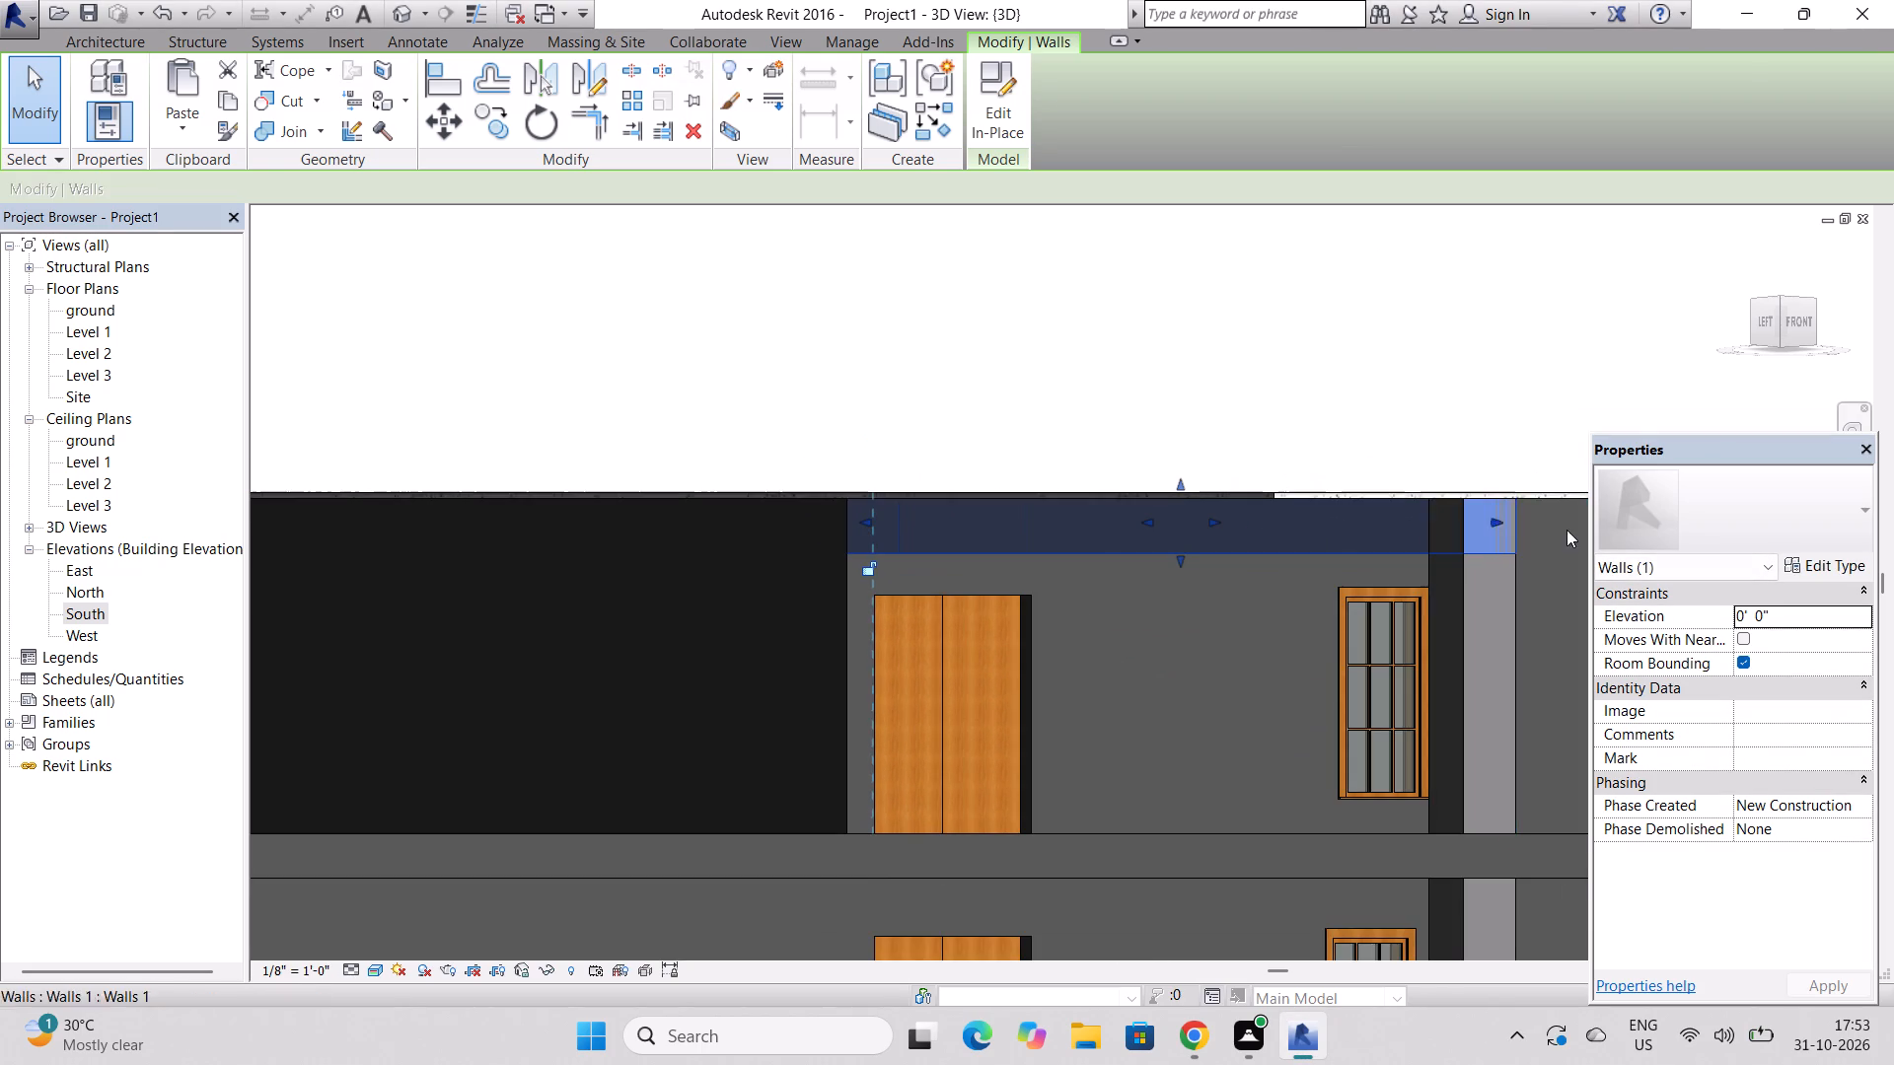
# Pull the beam's opposite end back off the top of the upper porch column, towards the building.
pyautogui.scroll(6, 1560, 522)
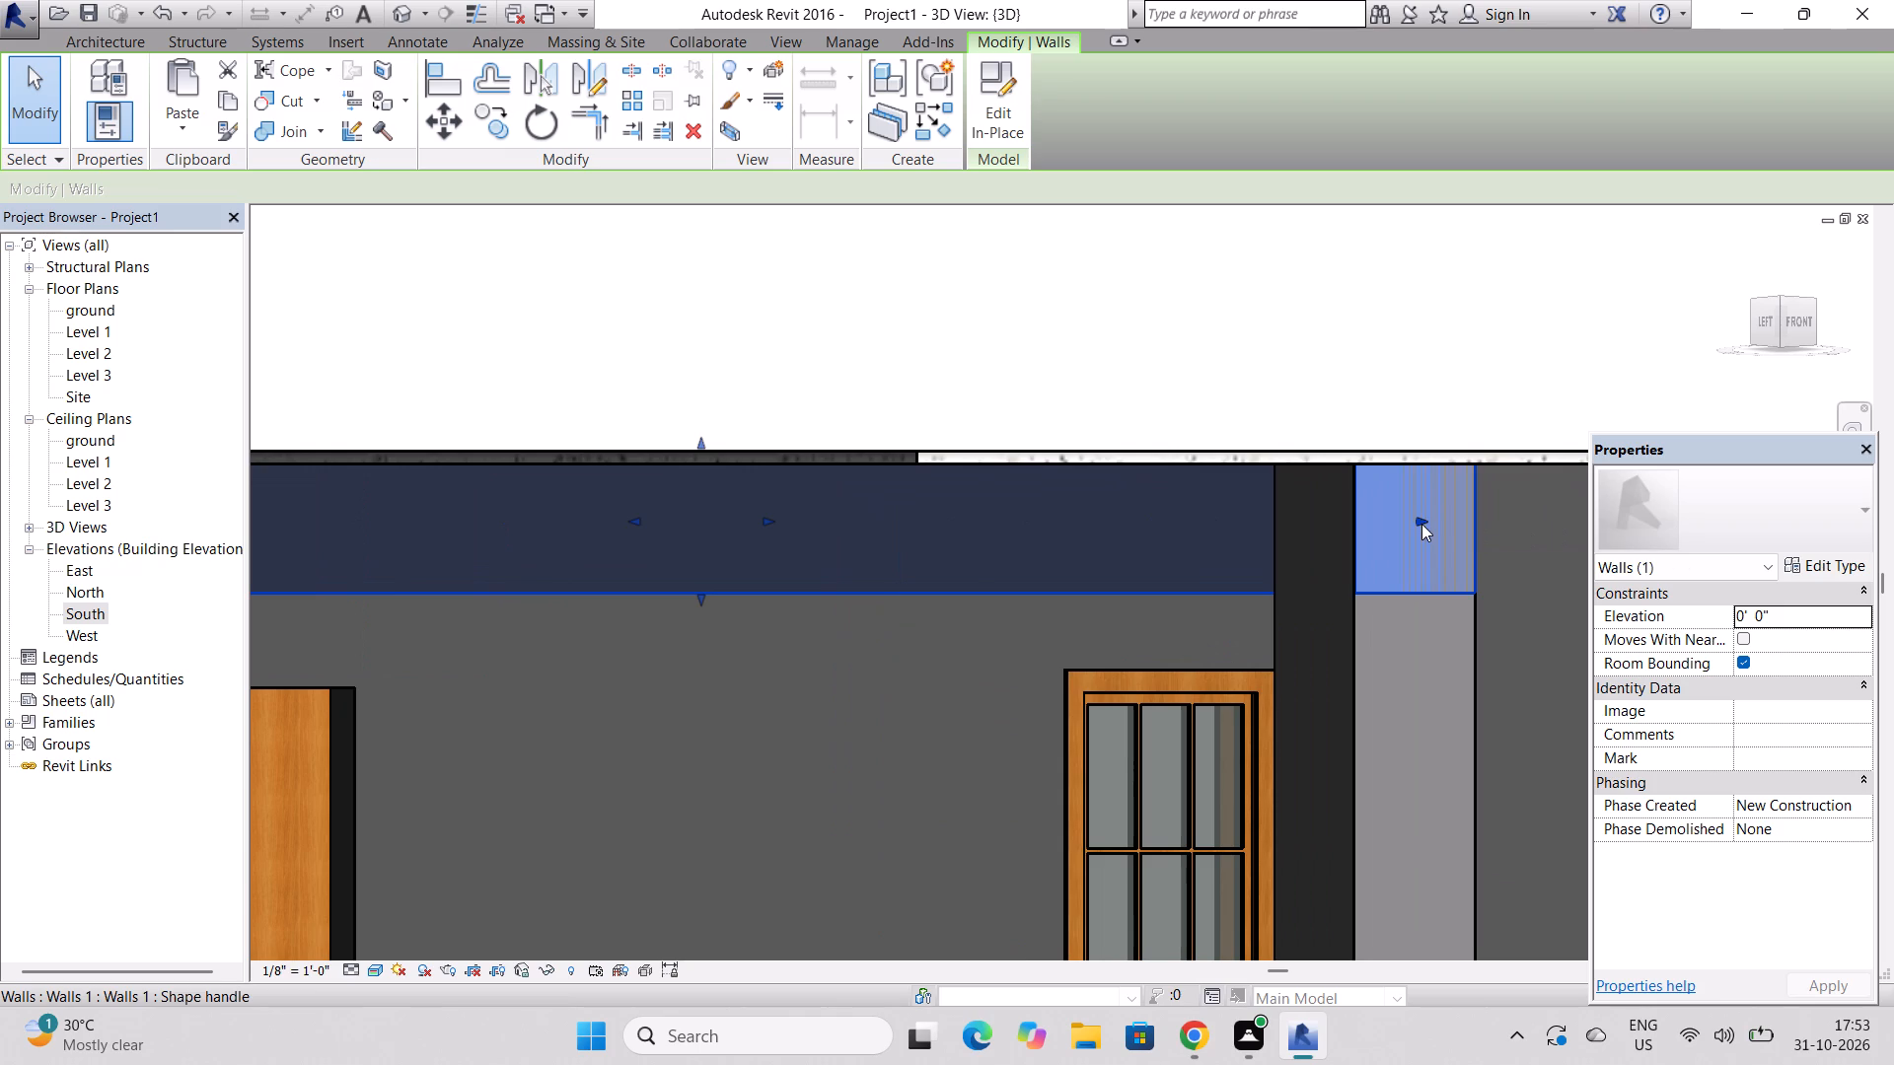
pyautogui.moveTo(1421, 517); pyautogui.dragTo(1399, 527)
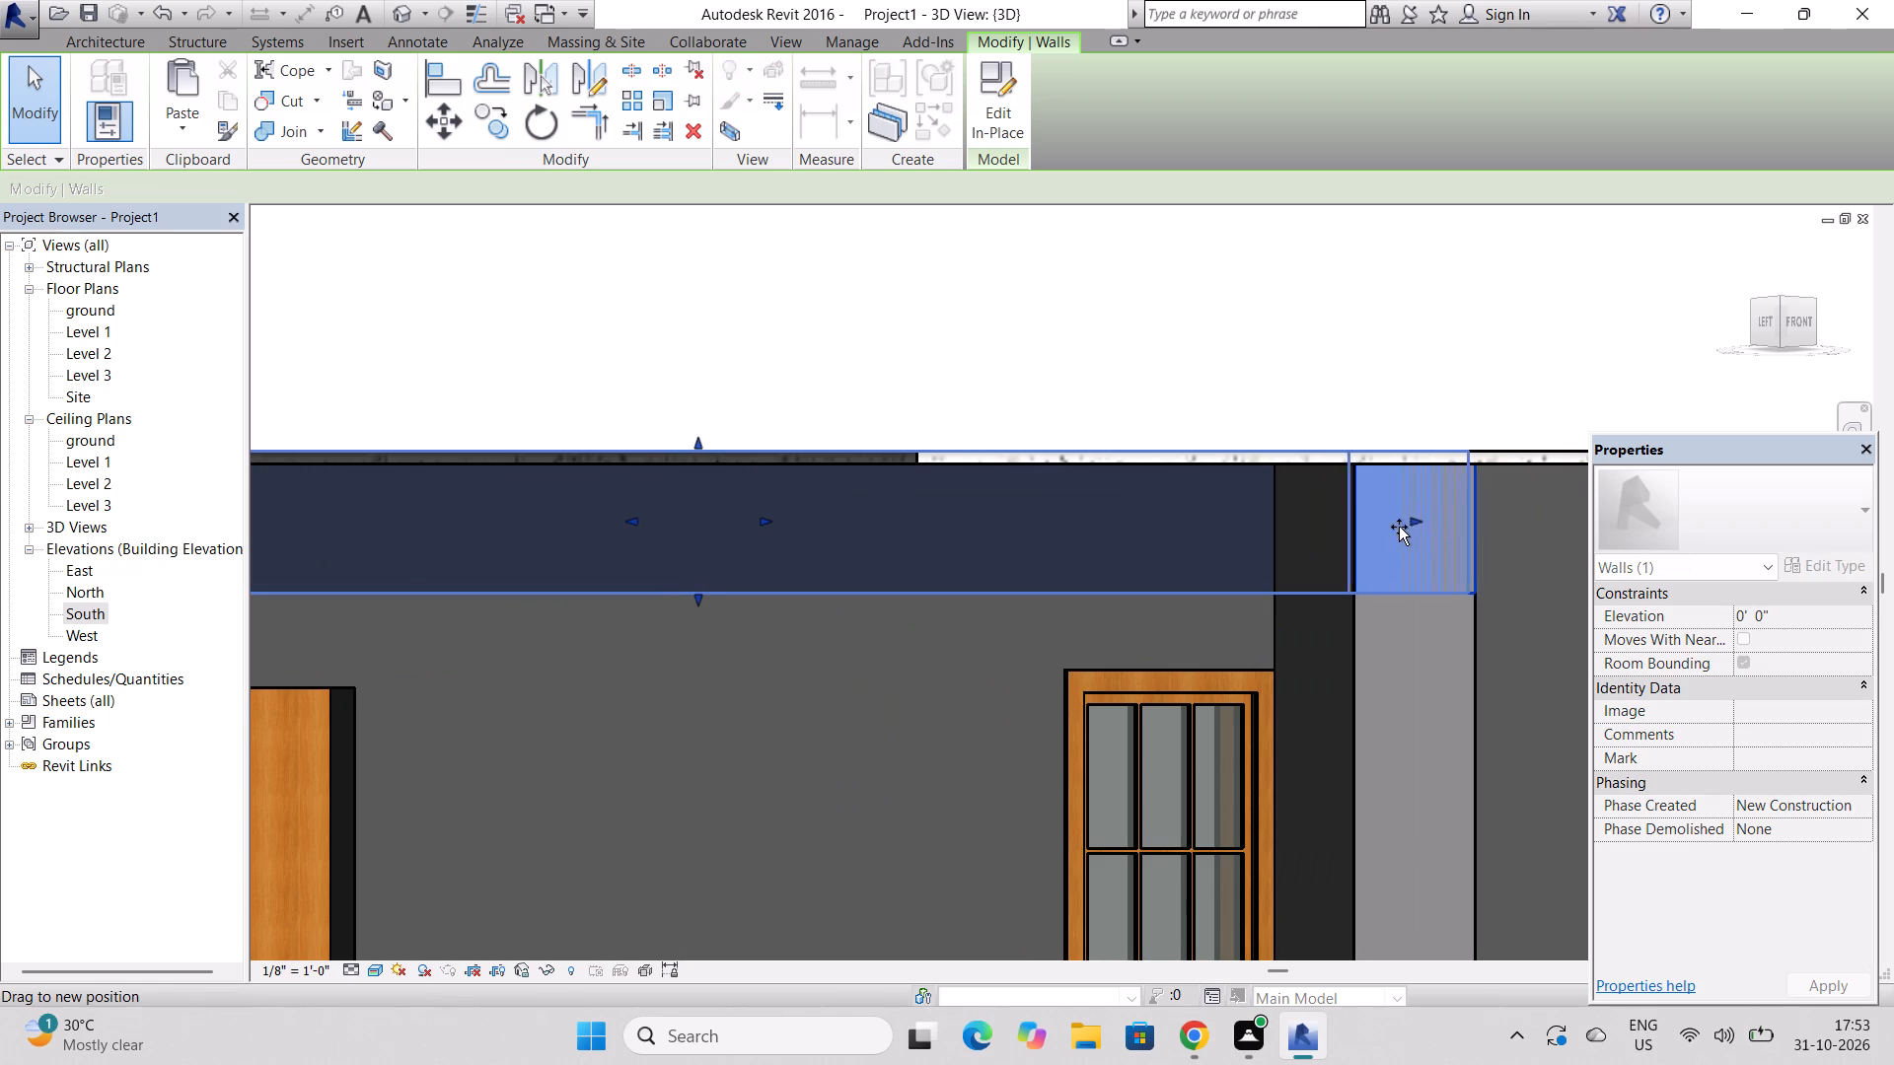
pyautogui.moveTo(1399, 527); pyautogui.dragTo(1225, 542)
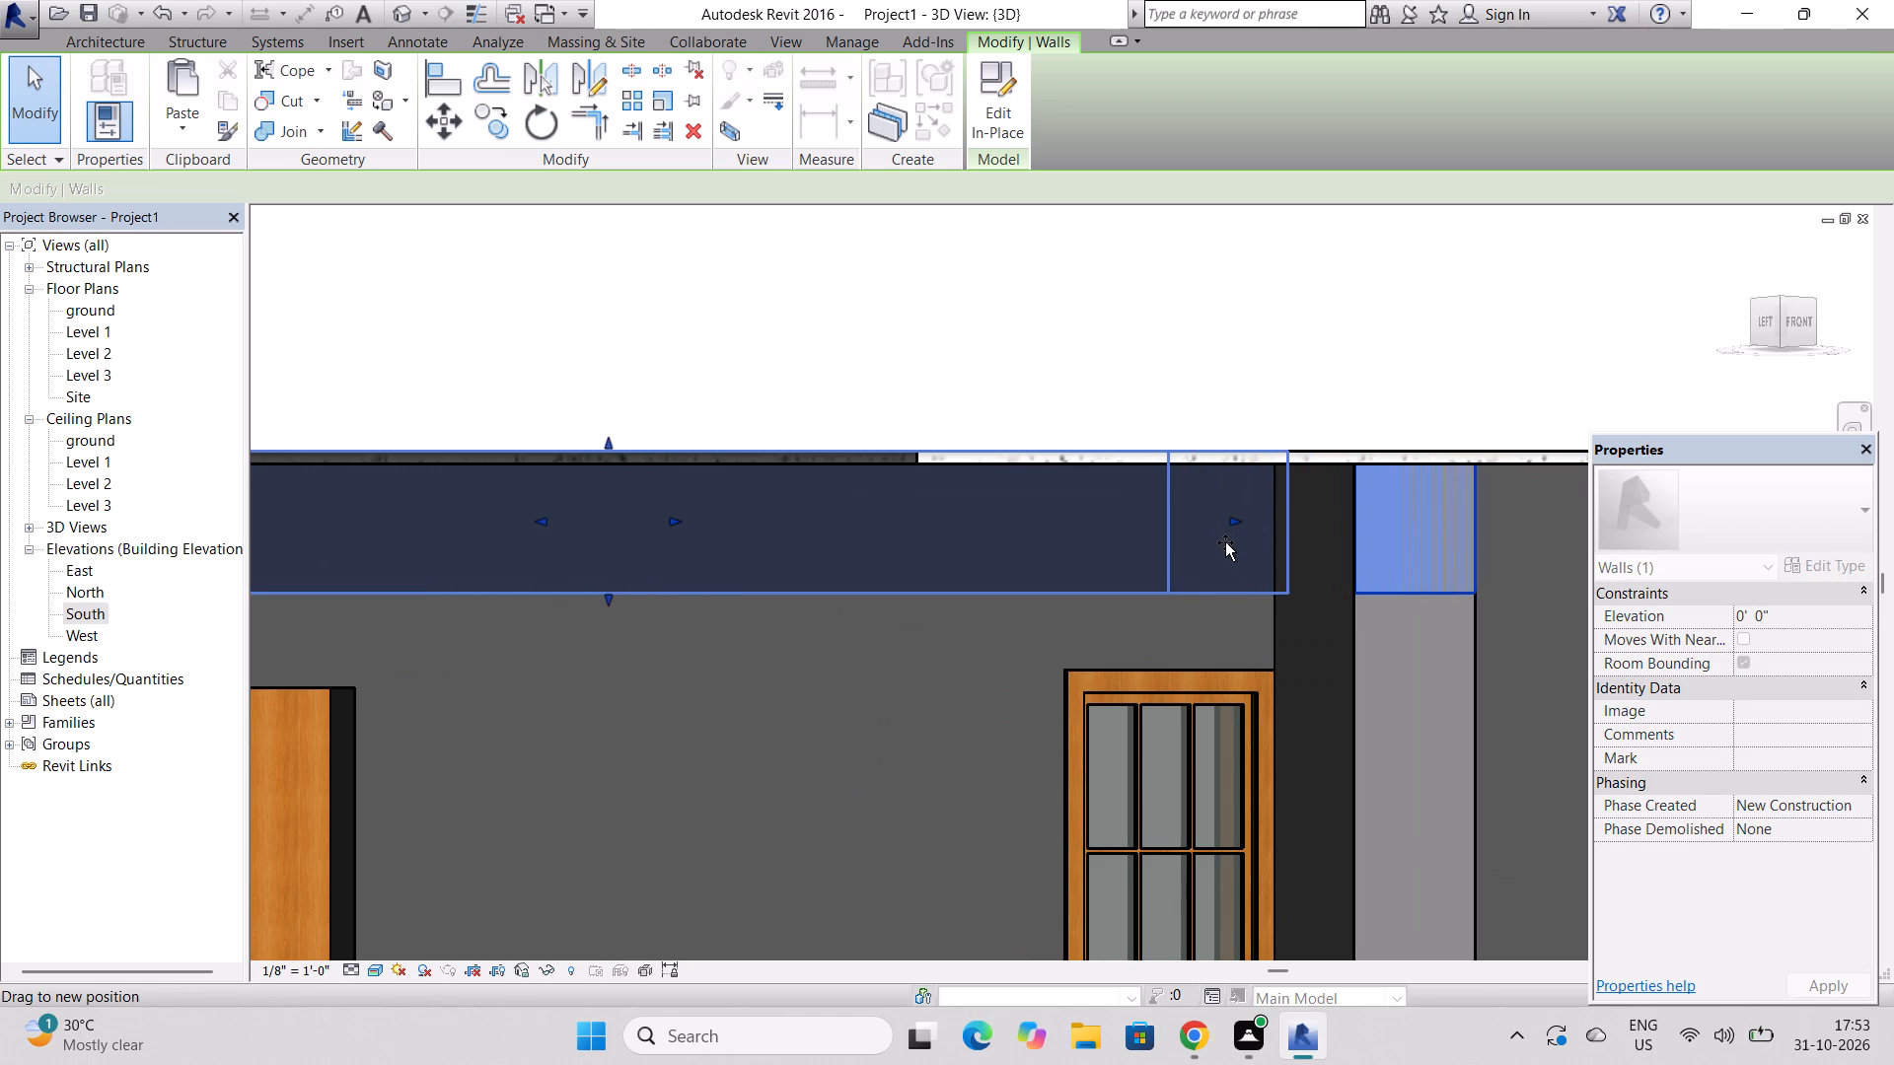
pyautogui.moveTo(1225, 542); pyautogui.dragTo(1217, 543)
pyautogui.press('Escape')
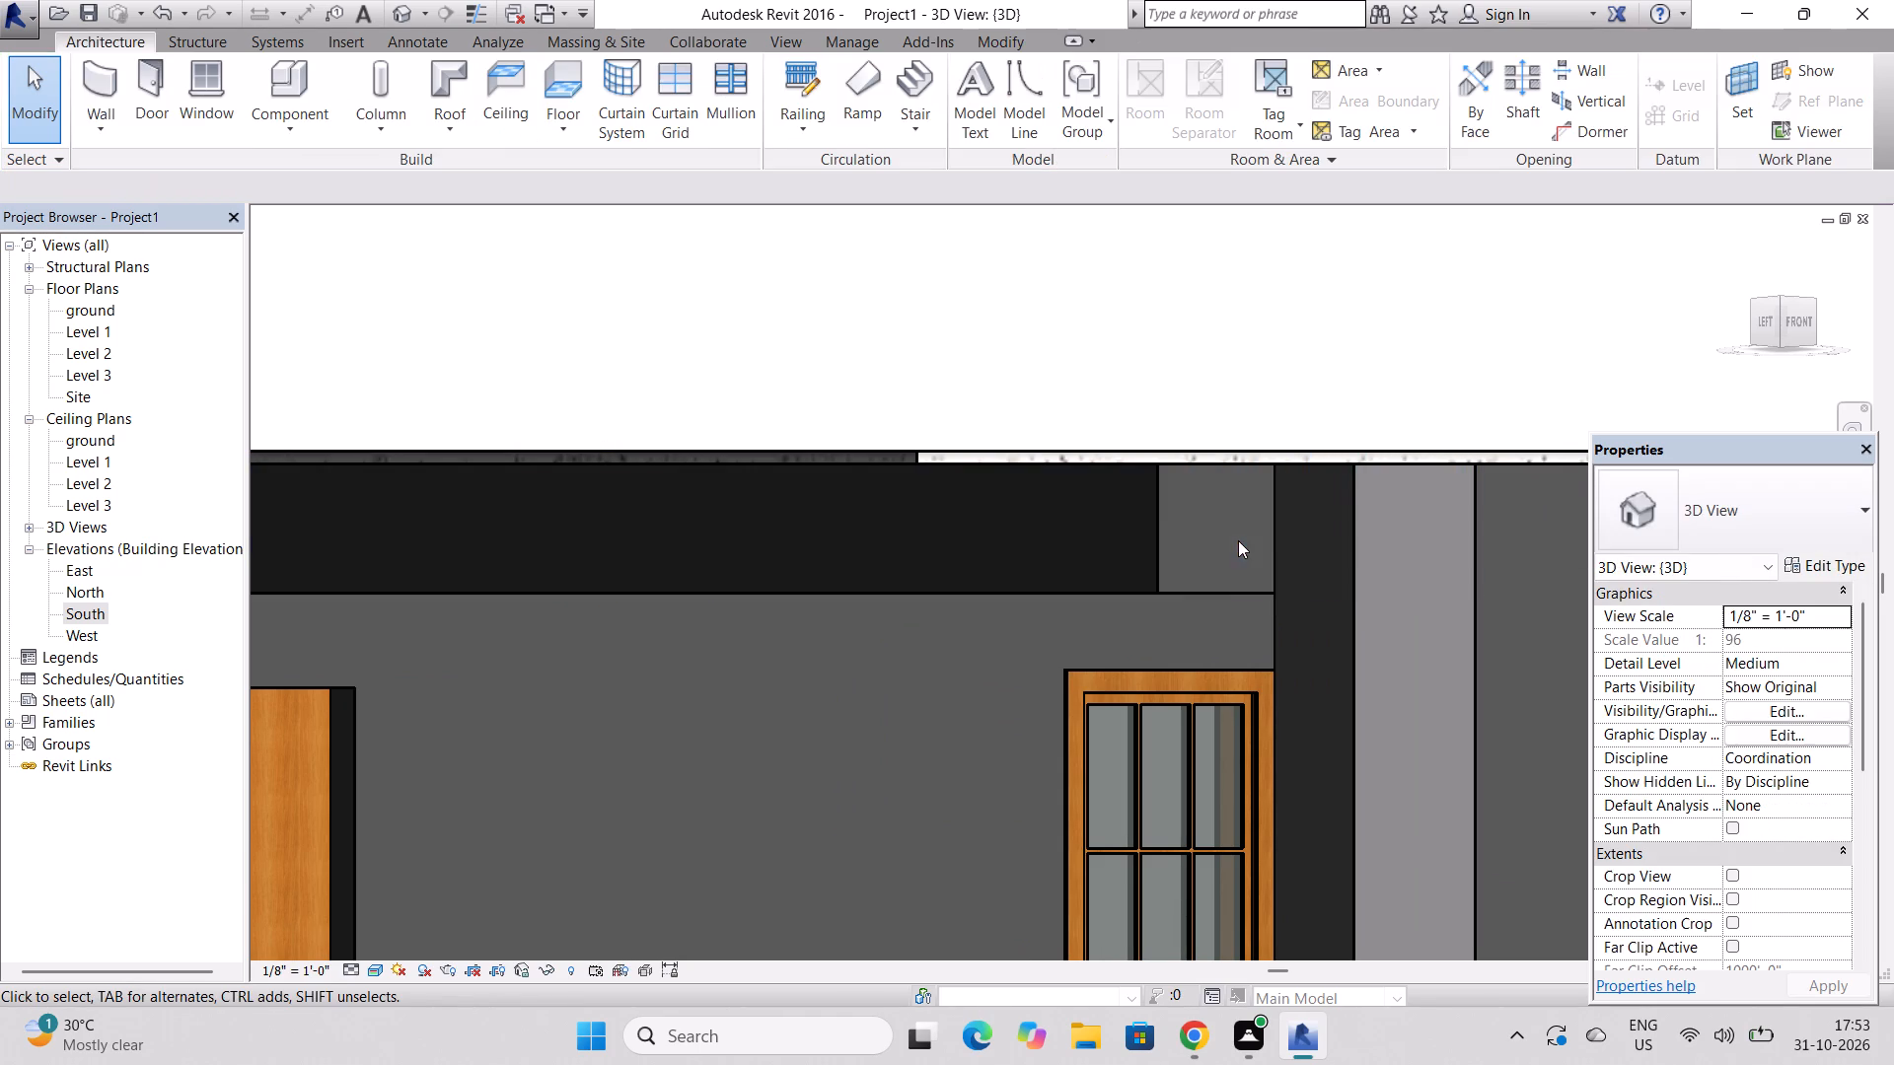
pyautogui.press('Escape')
pyautogui.press('Escape')
# Extend the beam's column-side end partway back towards the upper porch column.
pyautogui.scroll(-4, 1166, 611)
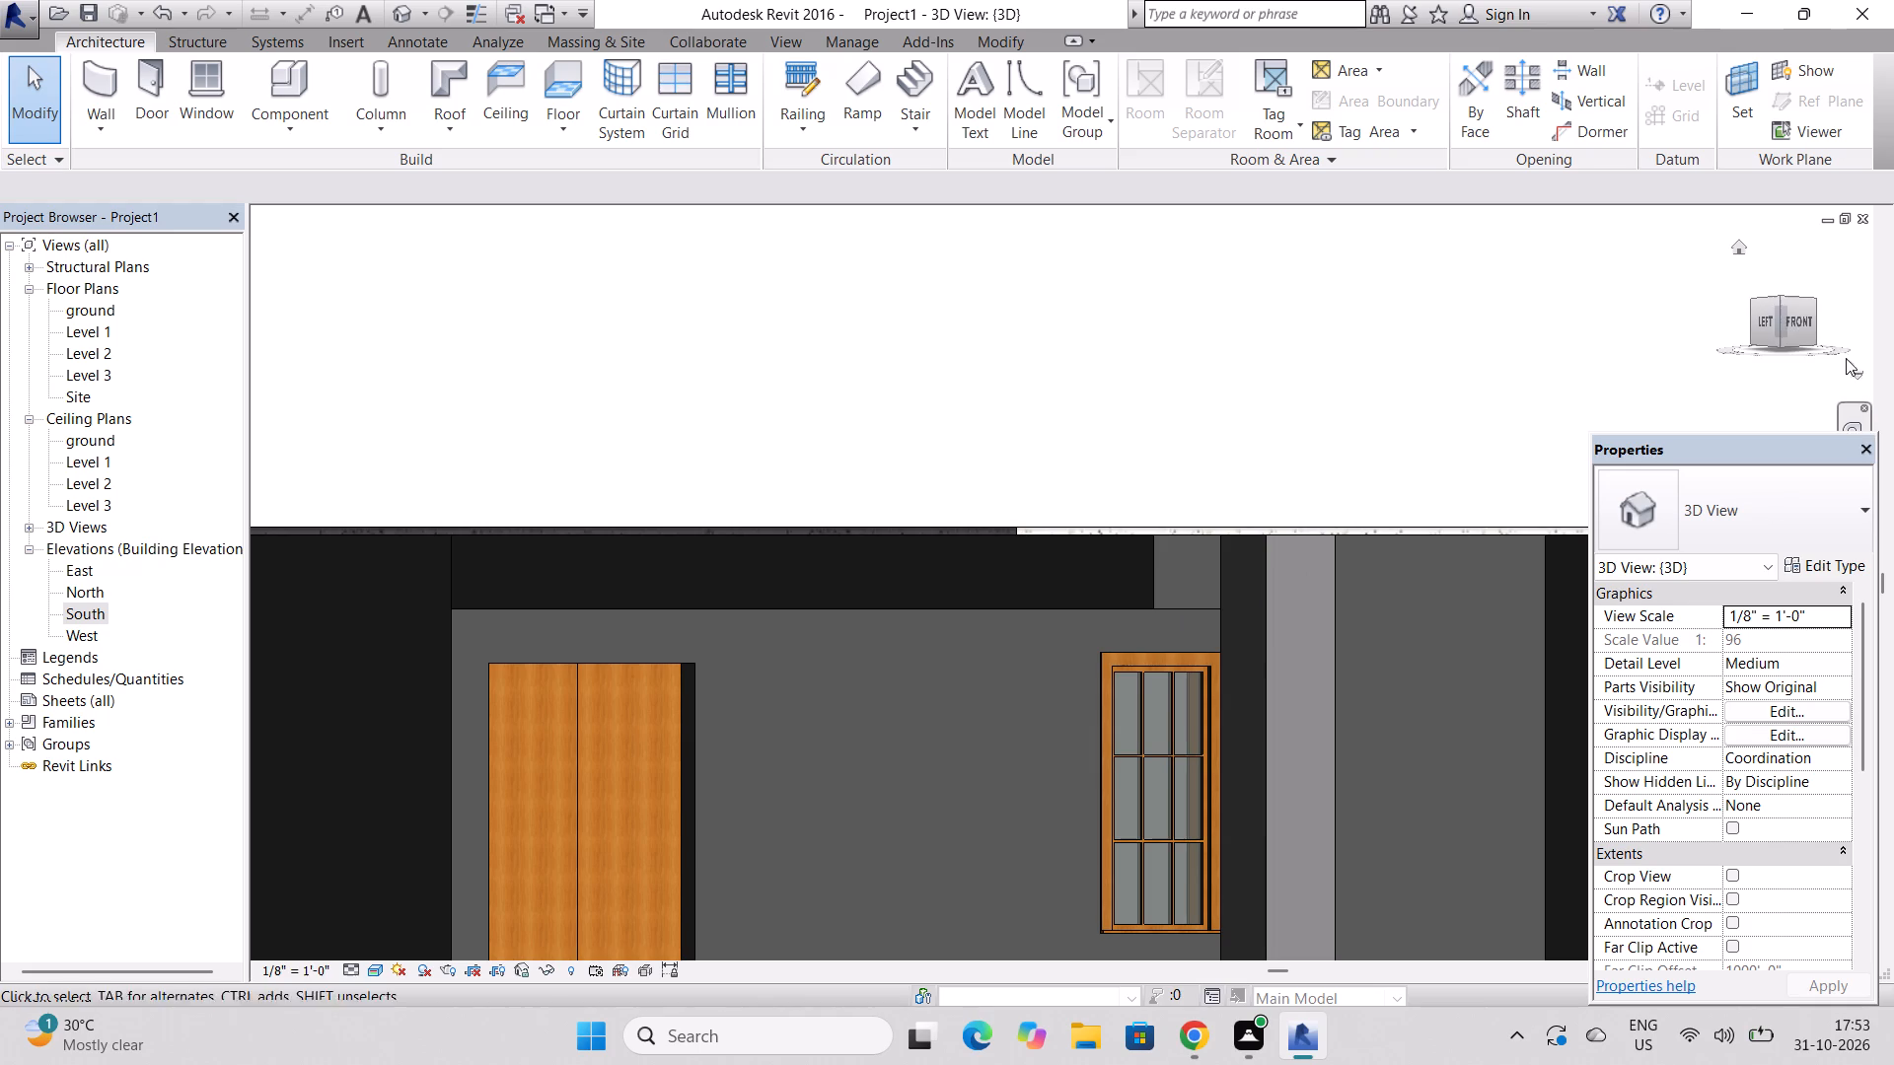
pyautogui.moveTo(1779, 302); pyautogui.dragTo(1722, 306)
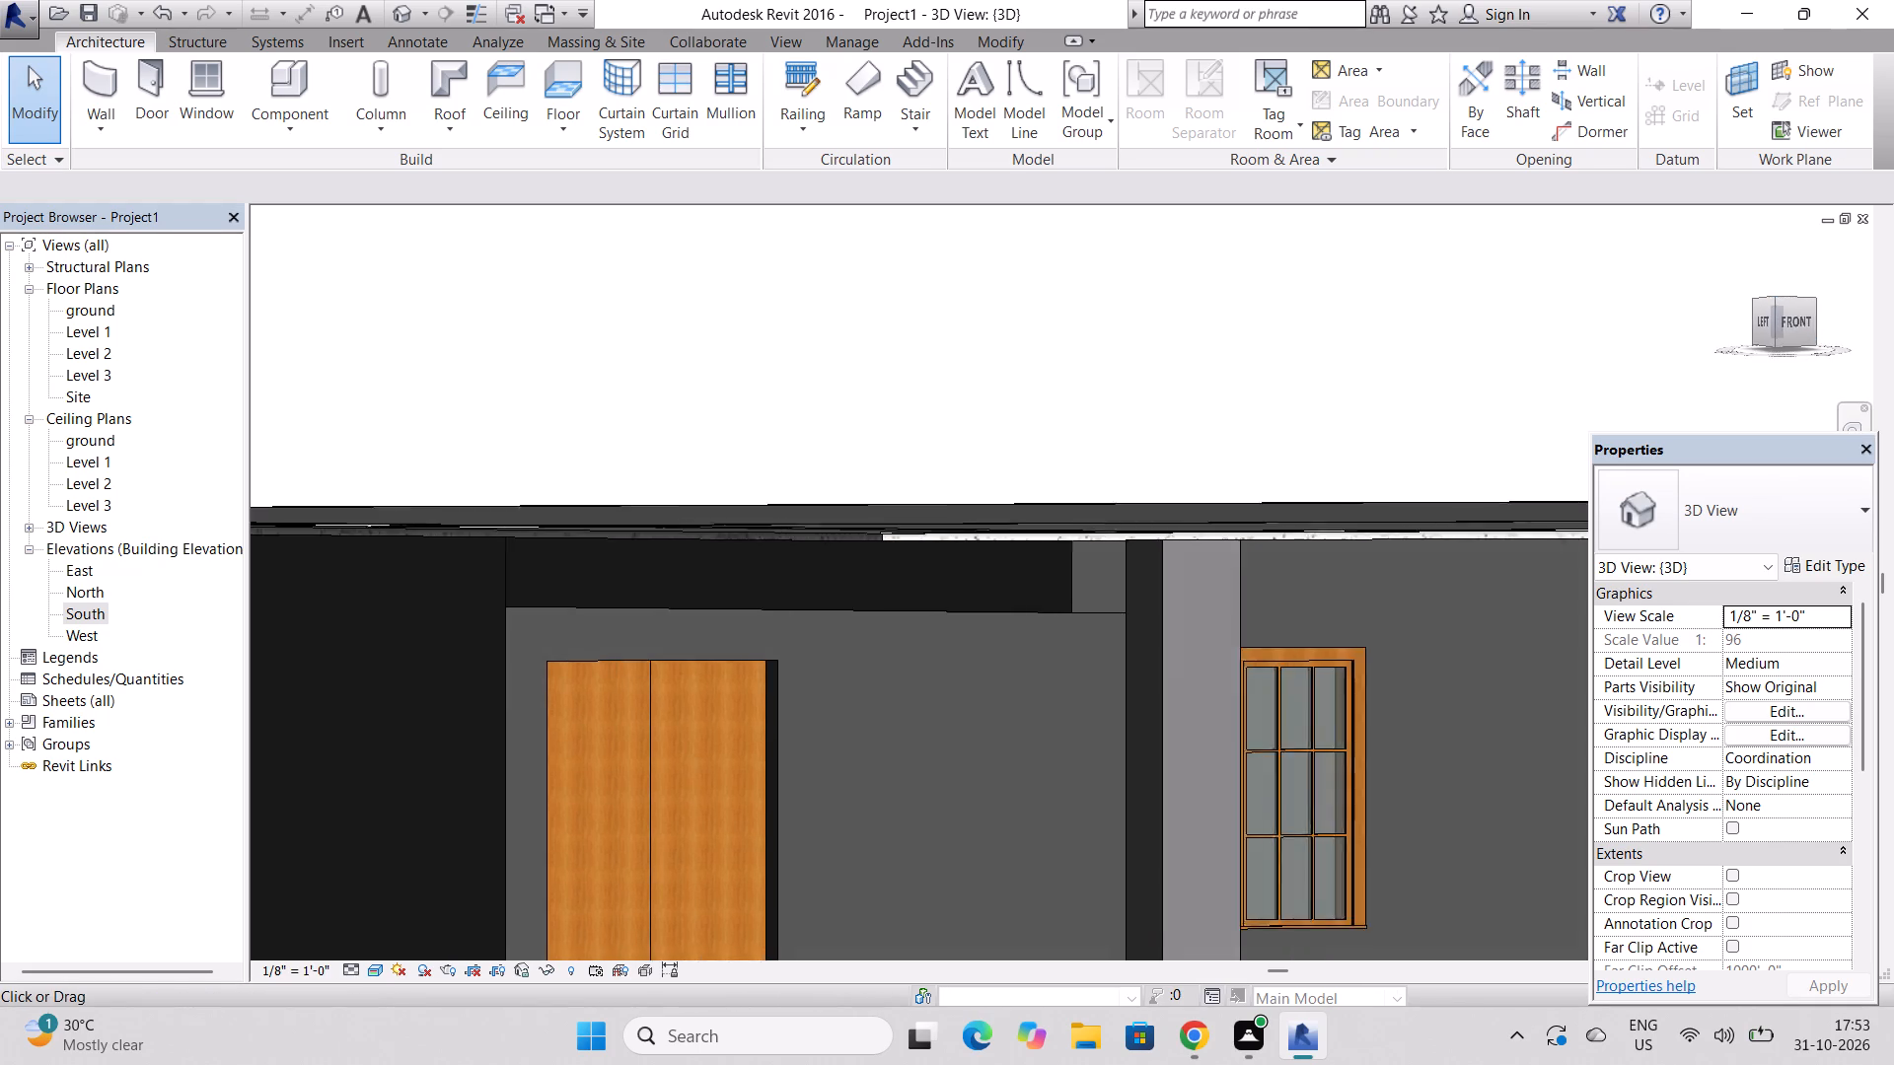
pyautogui.moveTo(1722, 306); pyautogui.dragTo(262, 355)
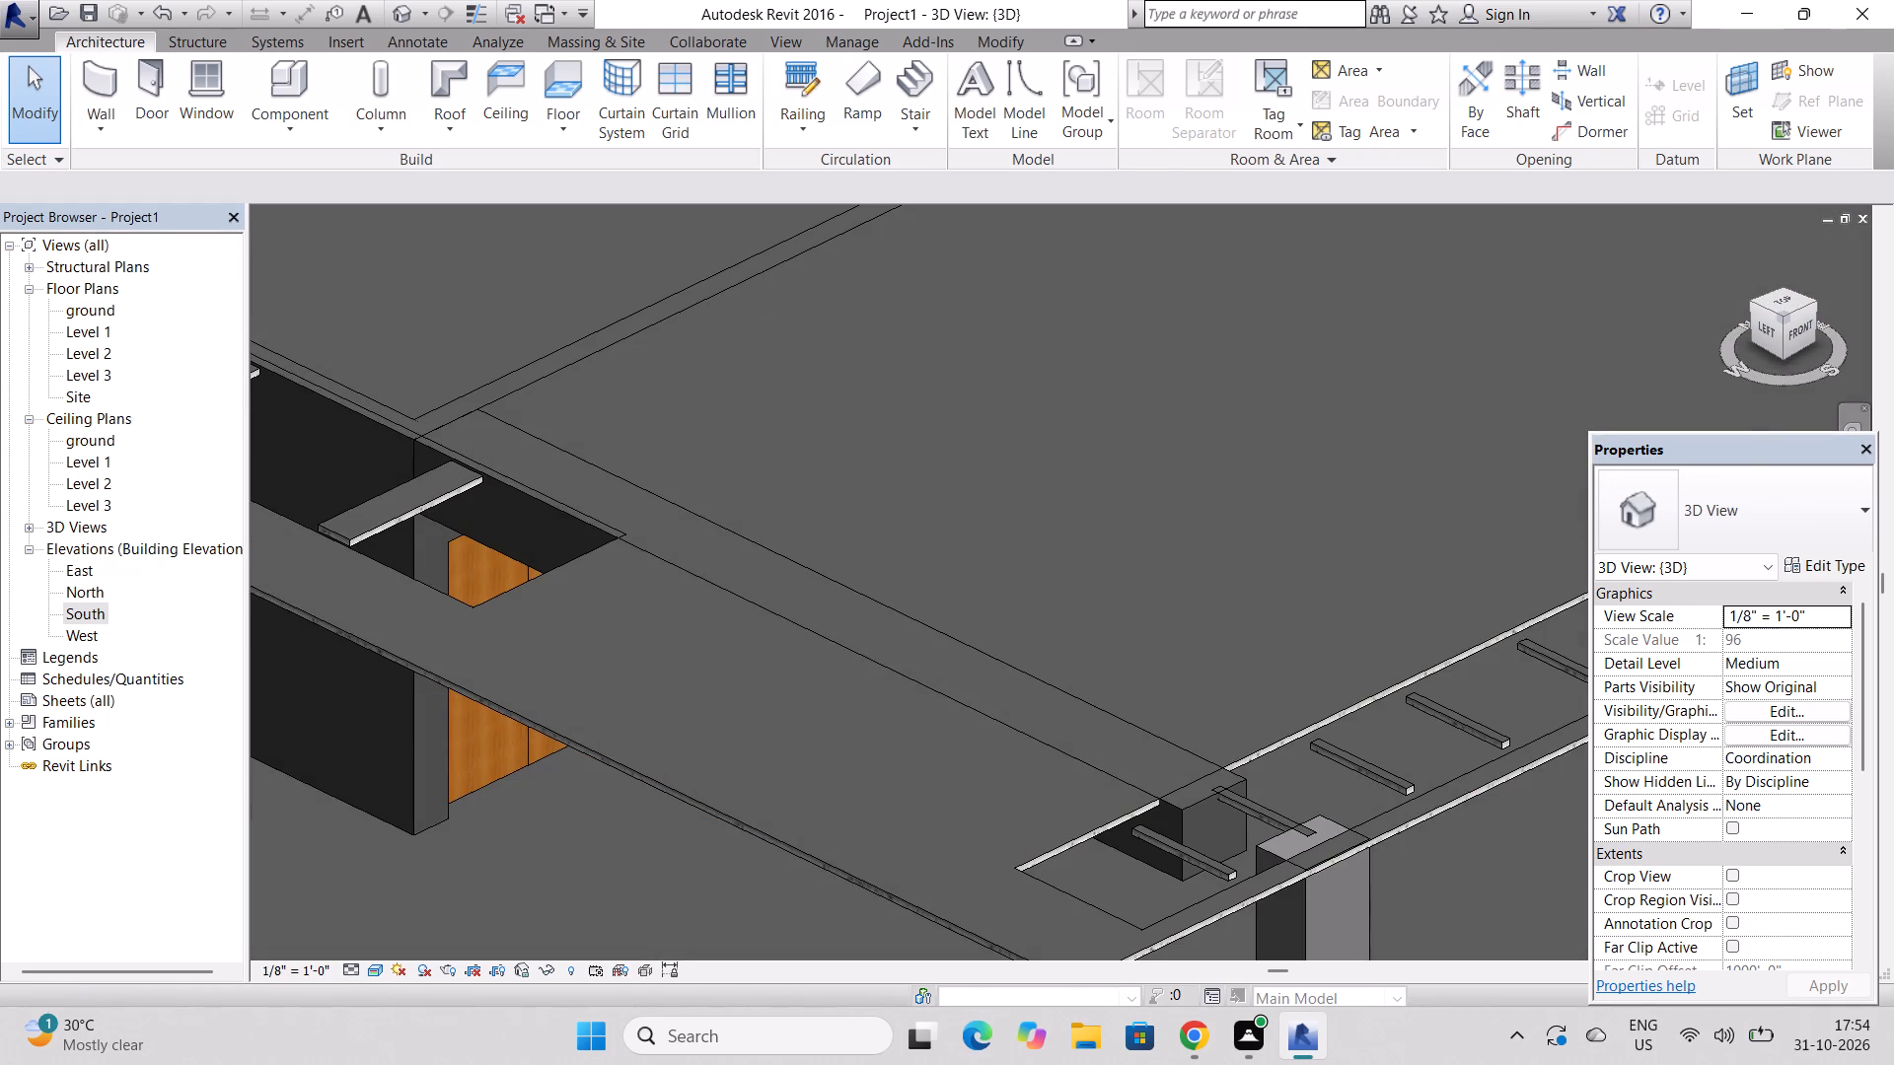
pyautogui.moveTo(262, 355); pyautogui.dragTo(271, 354)
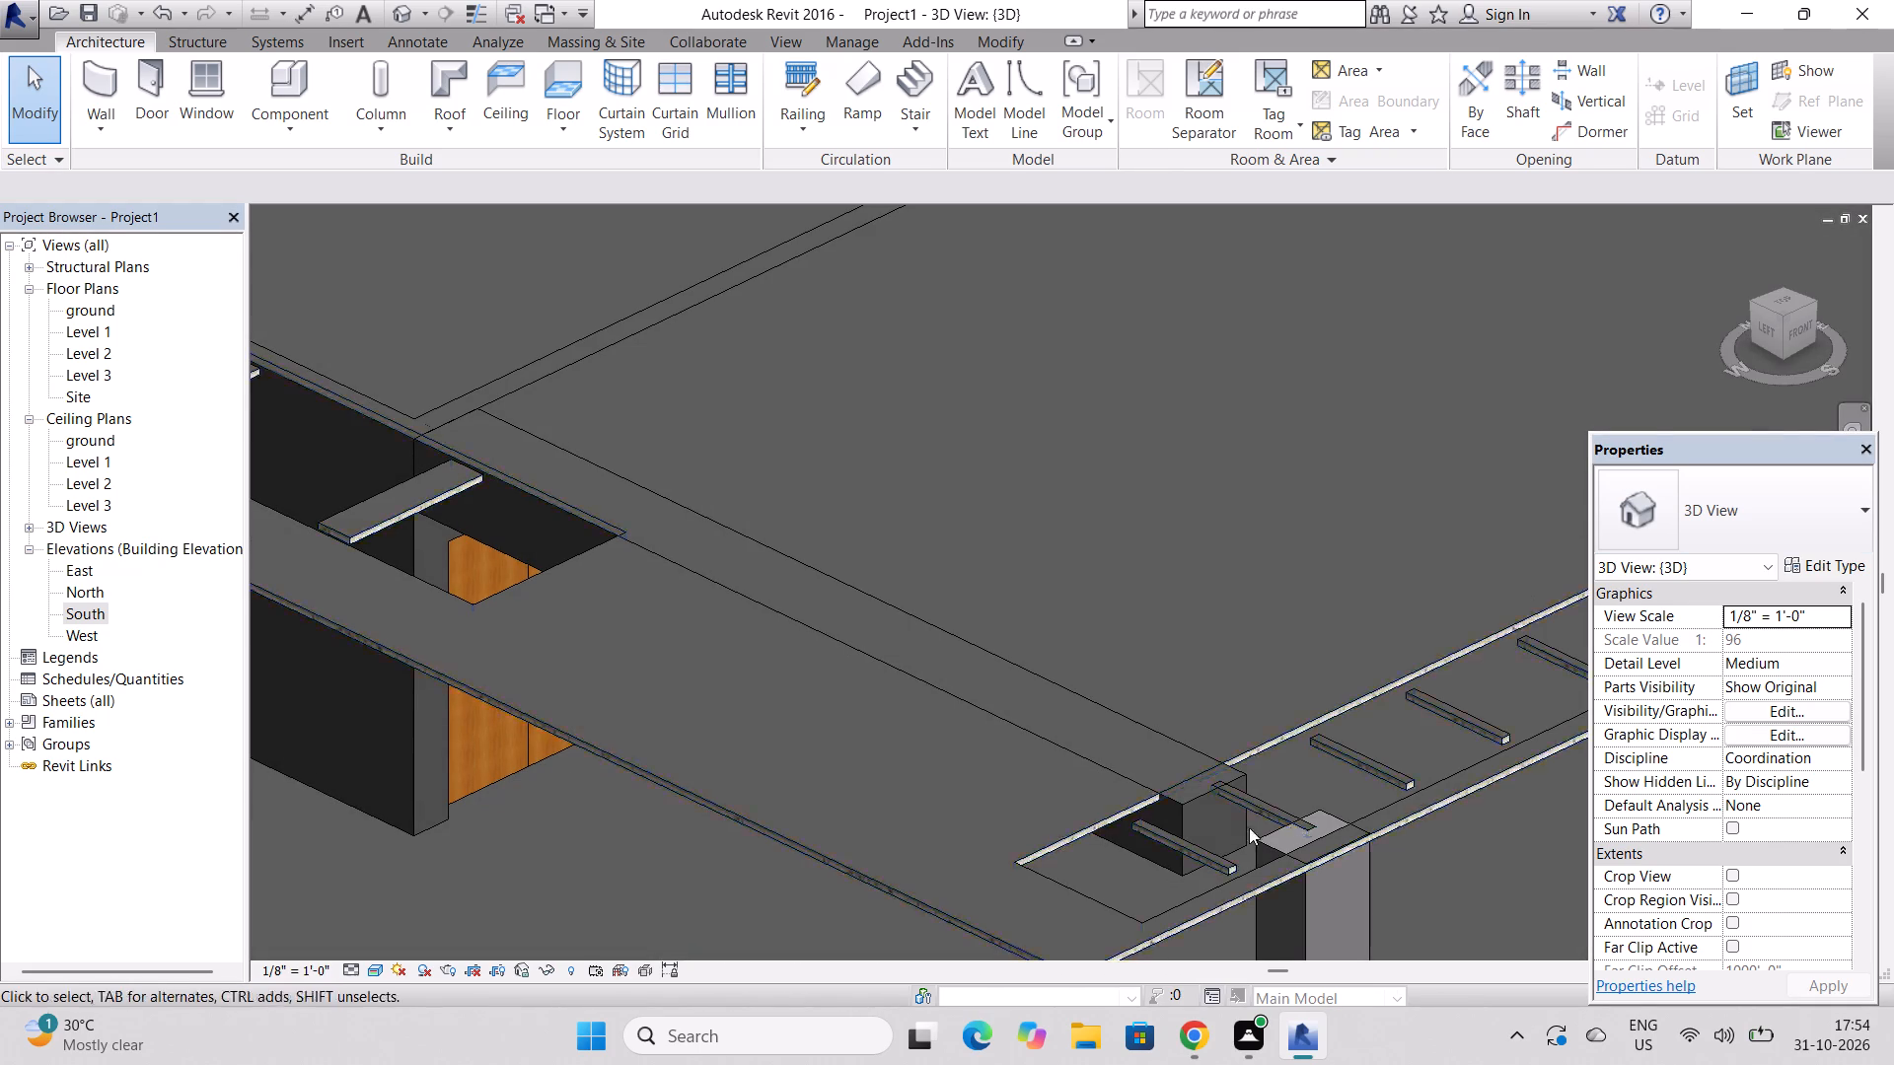
pyautogui.scroll(5, 1220, 867)
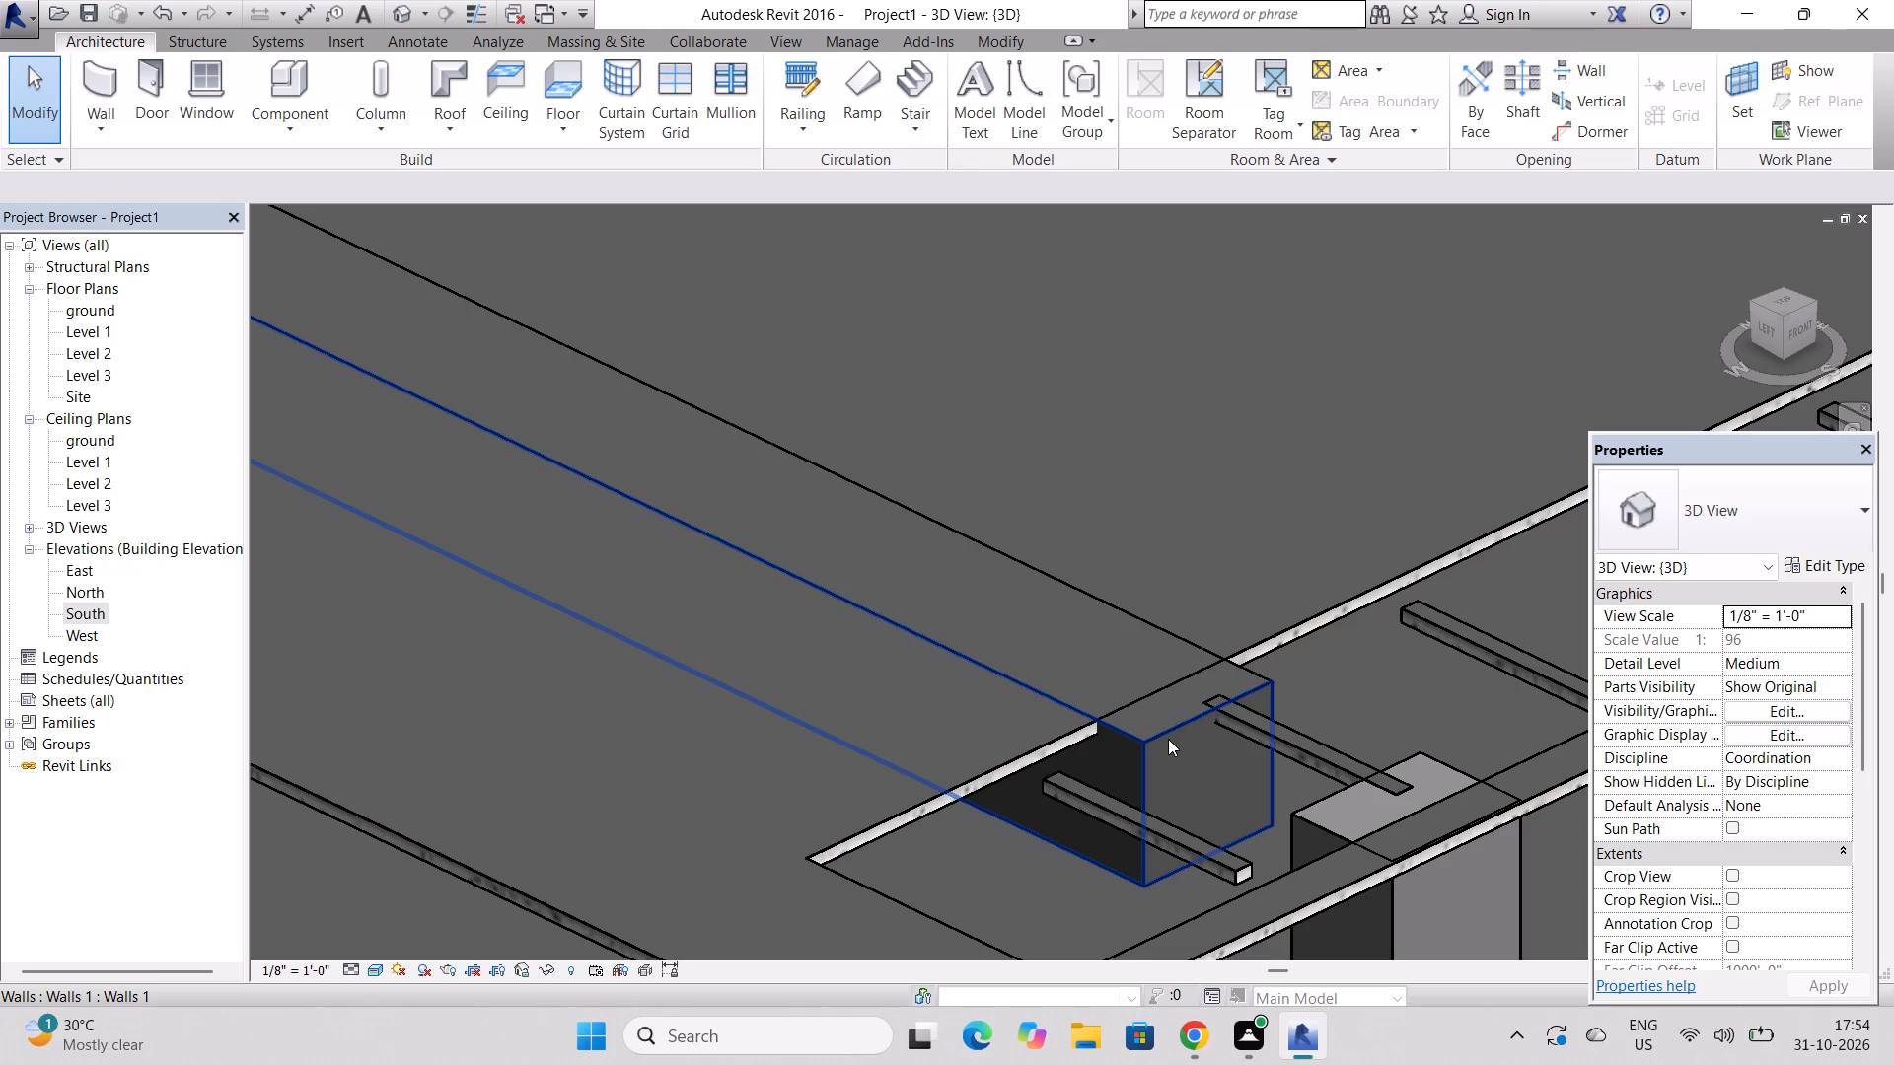
pyautogui.click(1168, 736)
pyautogui.moveTo(1208, 782); pyautogui.dragTo(1224, 792)
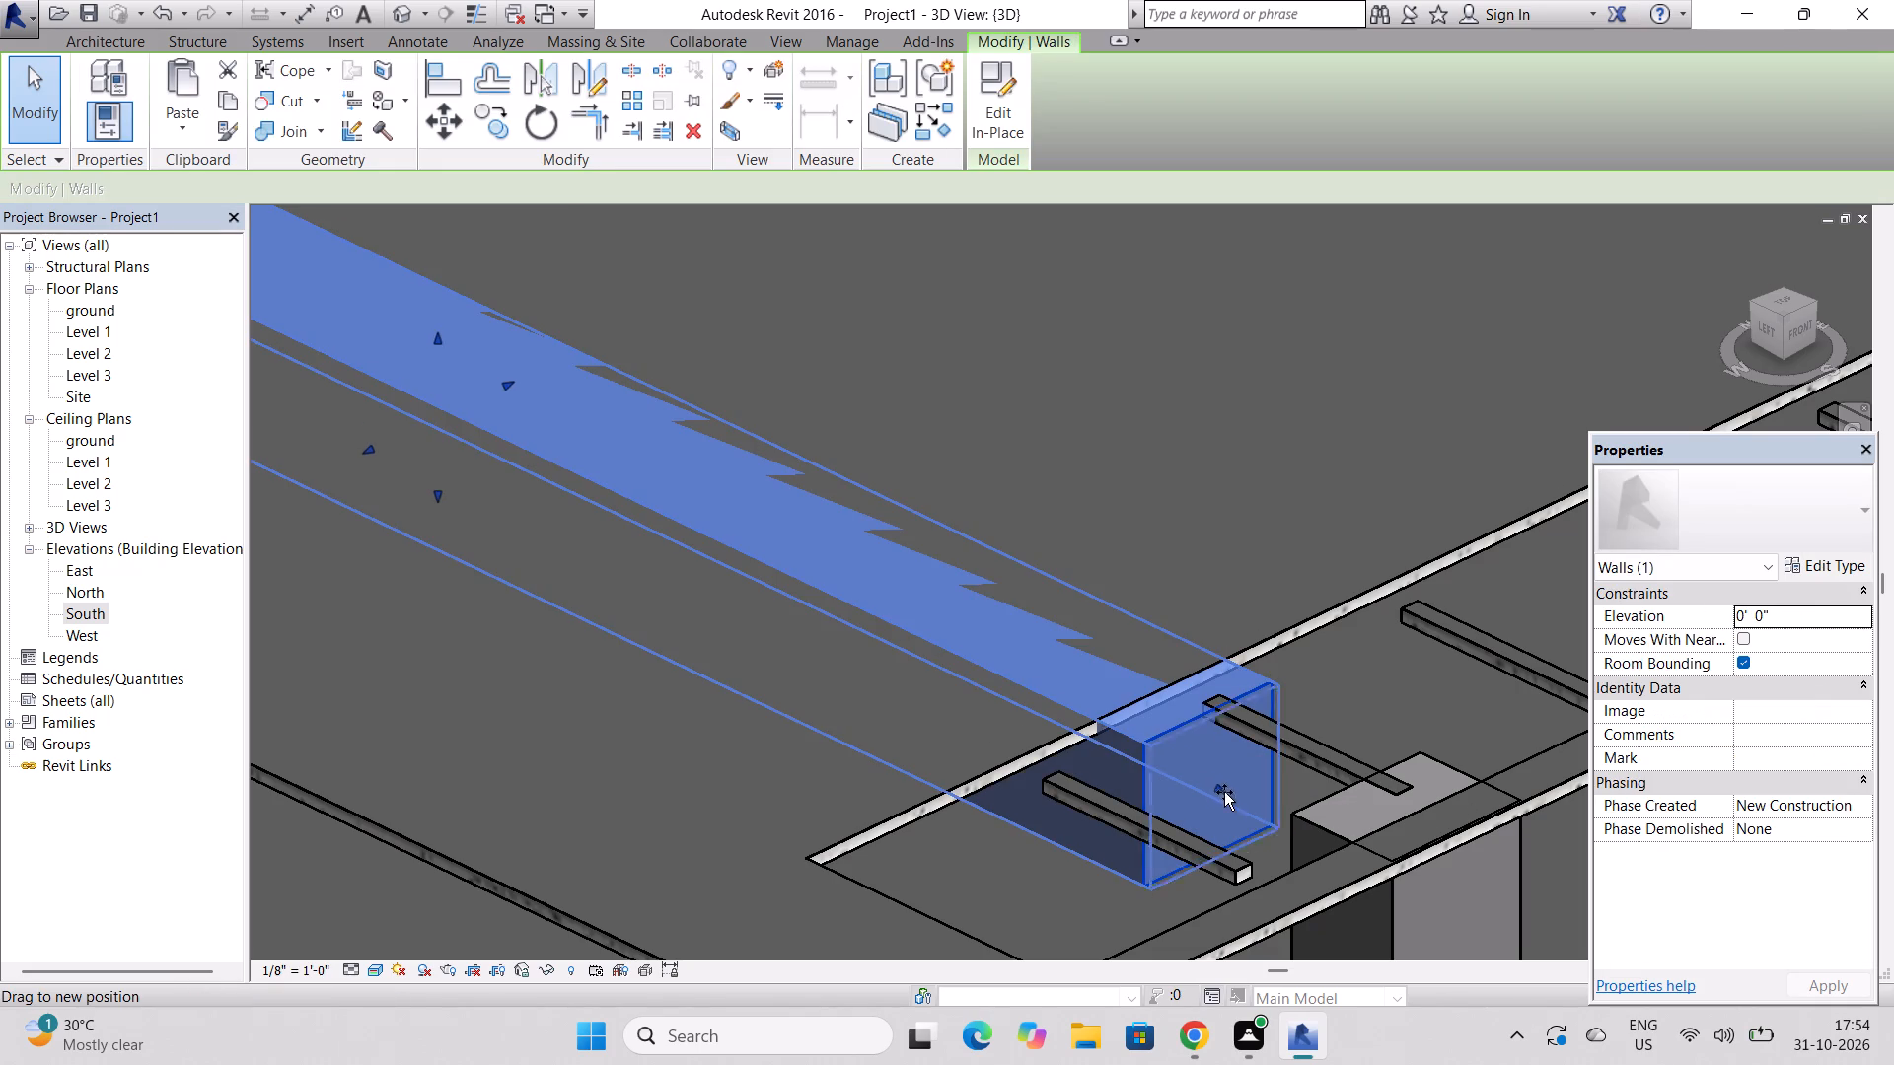
pyautogui.moveTo(1224, 792); pyautogui.dragTo(1284, 832)
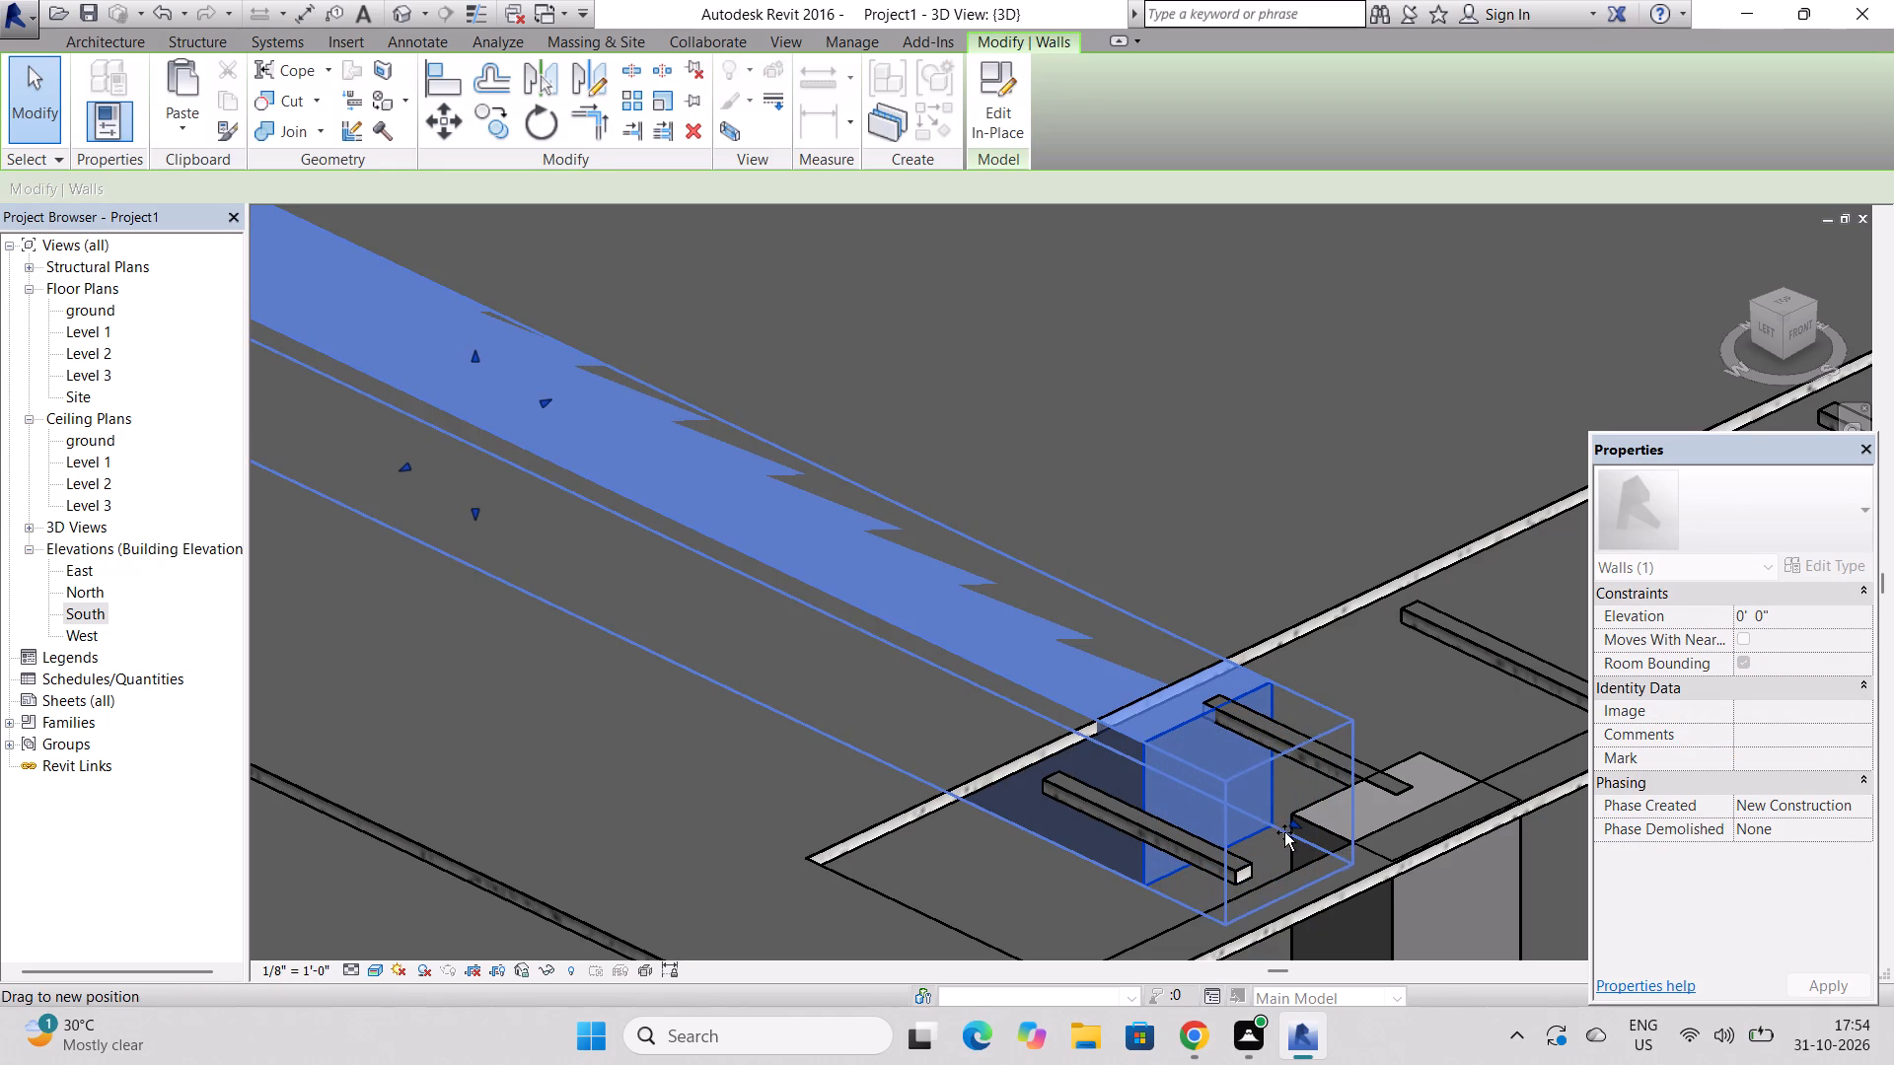
pyautogui.moveTo(1284, 832); pyautogui.dragTo(1287, 833)
# Viewing the model from the left side, extend the Walls 1 beam end until it meets the near face of the upper column.
pyautogui.scroll(-4, 1253, 692)
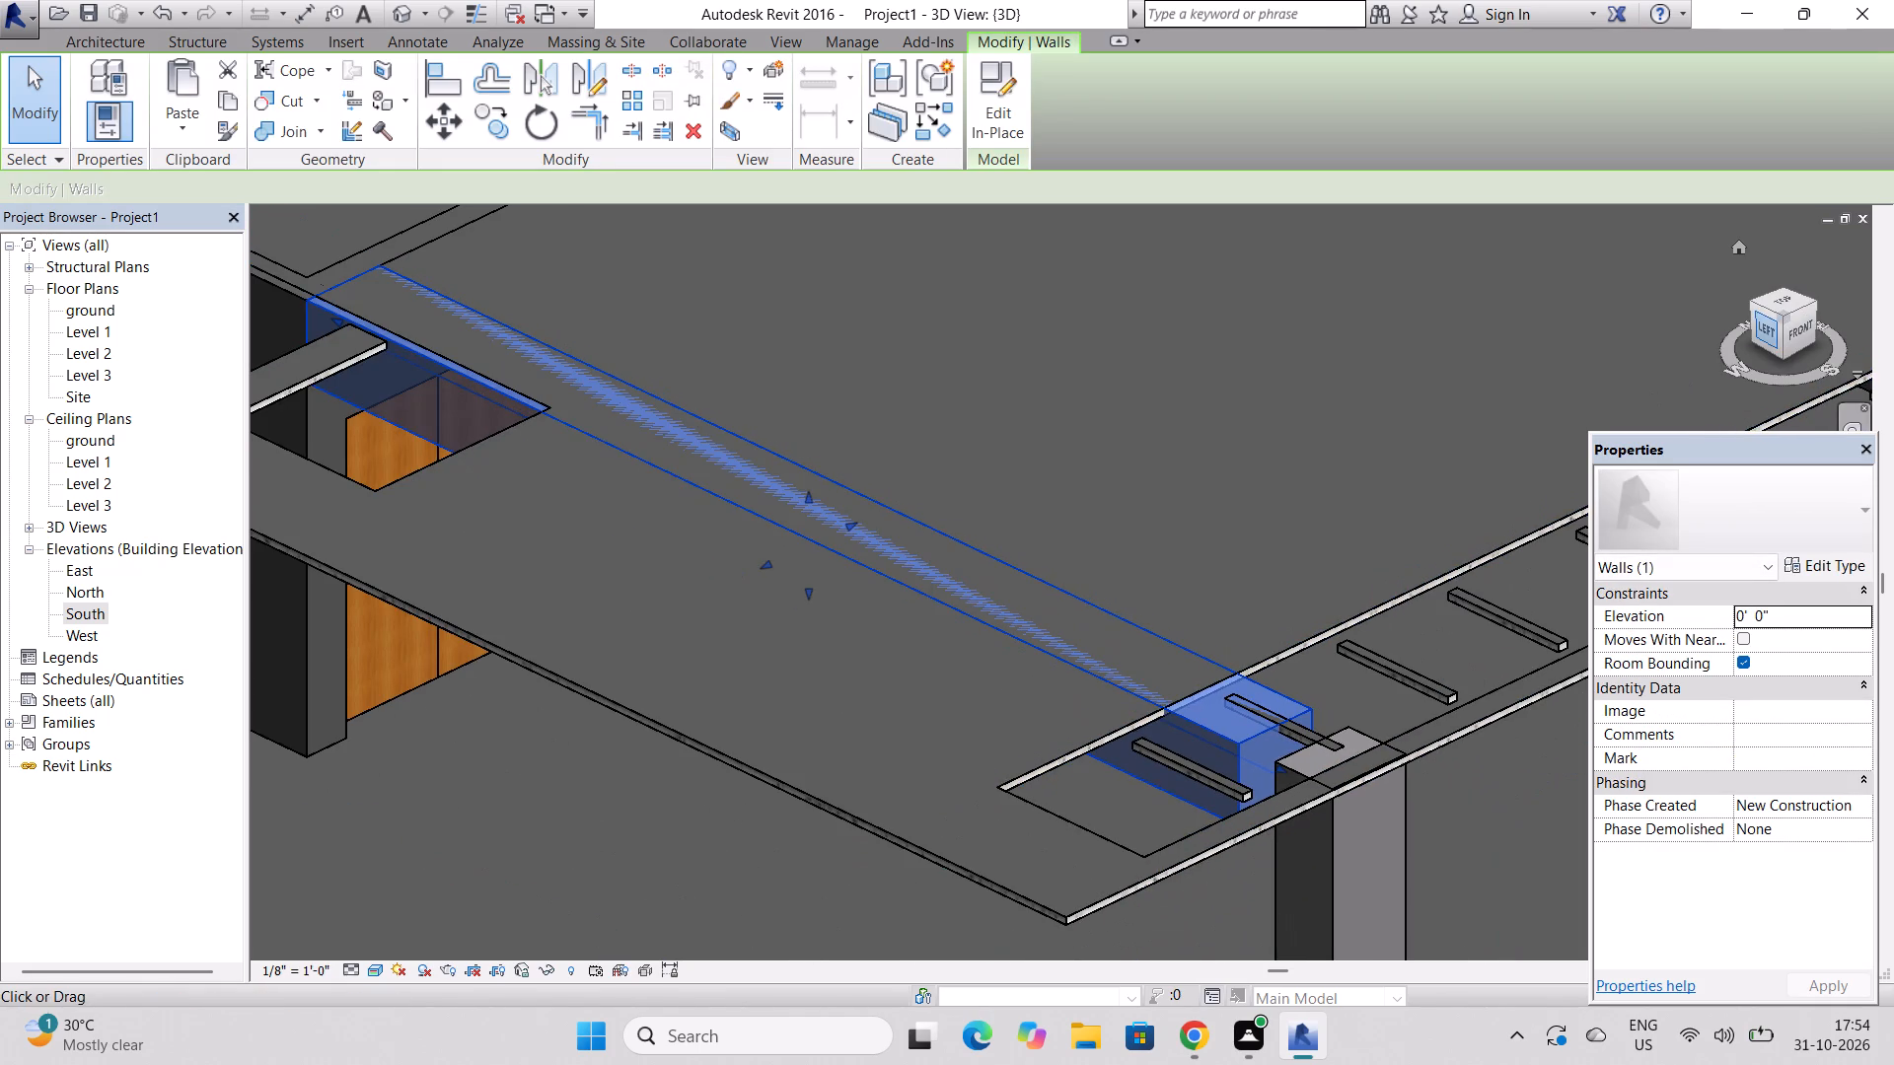
pyautogui.moveTo(1780, 317); pyautogui.dragTo(300, 269)
pyautogui.scroll(3, 829, 717)
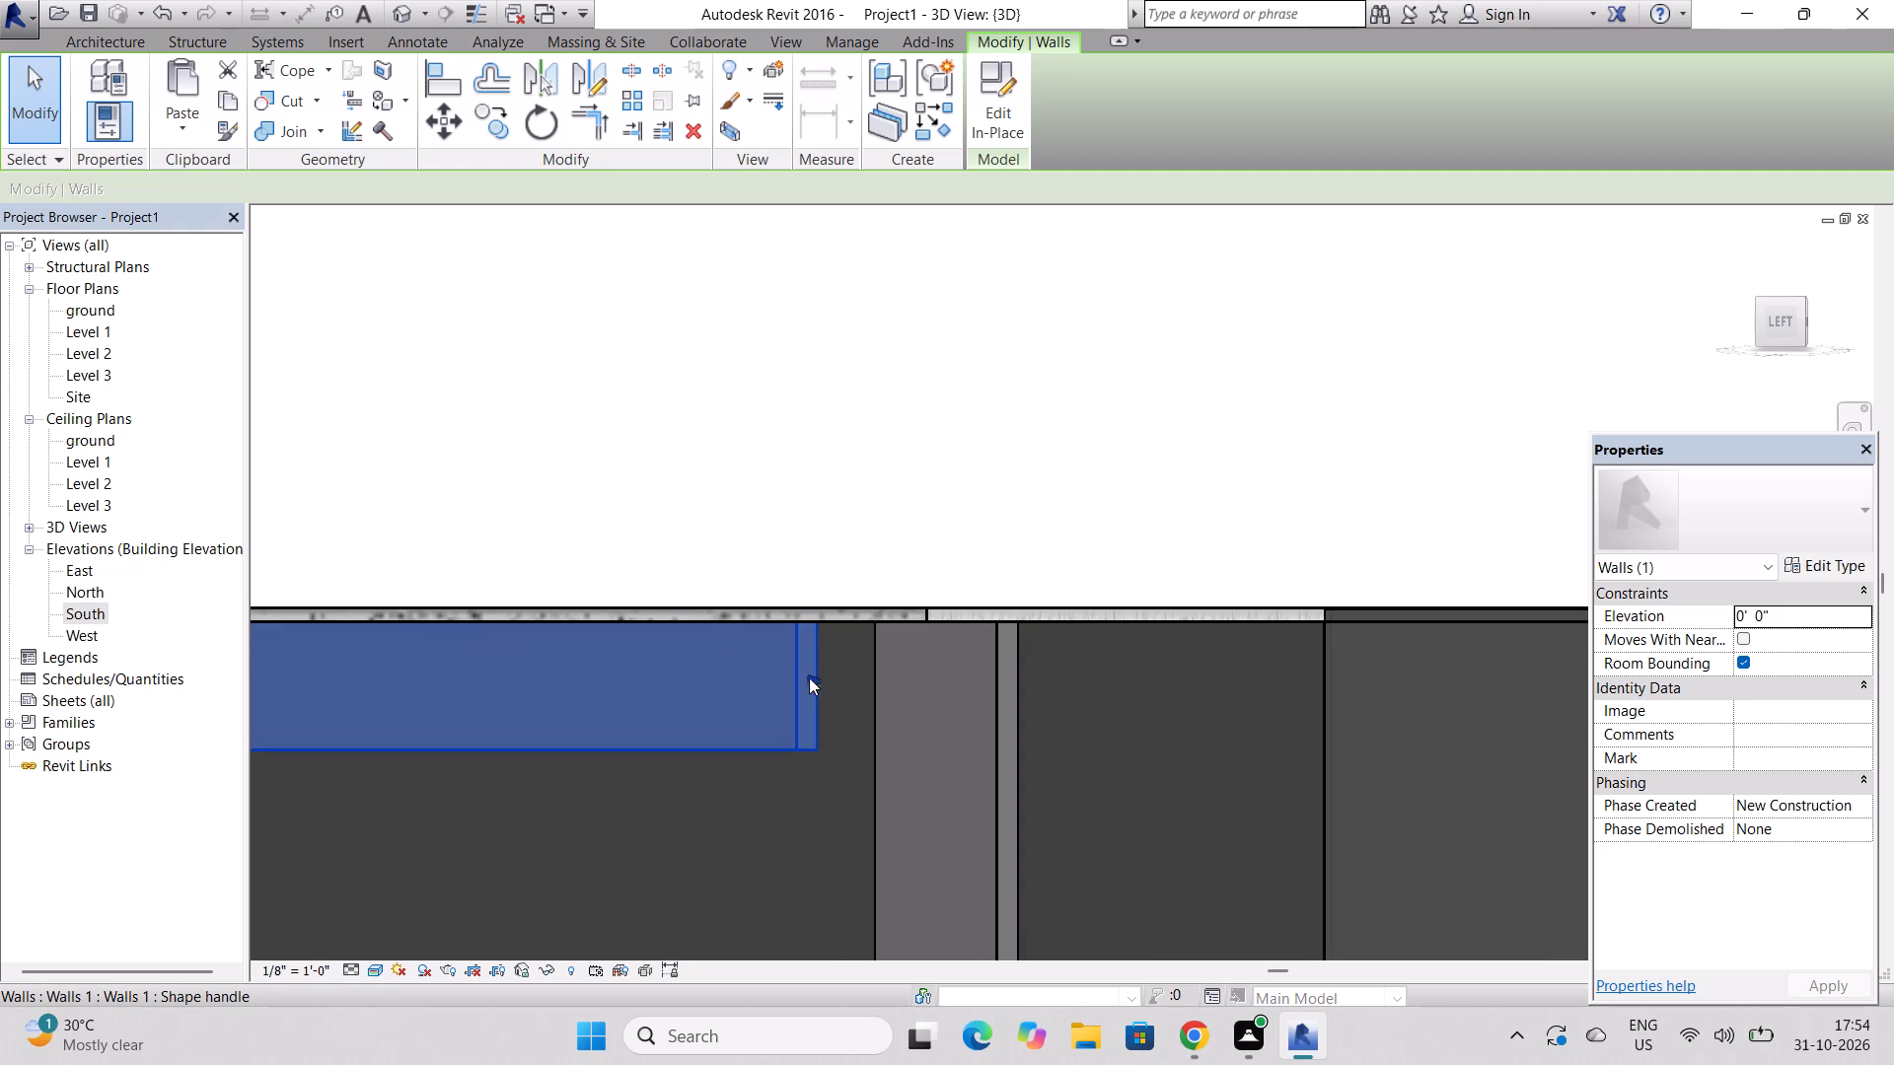
pyautogui.moveTo(814, 675); pyautogui.dragTo(864, 686)
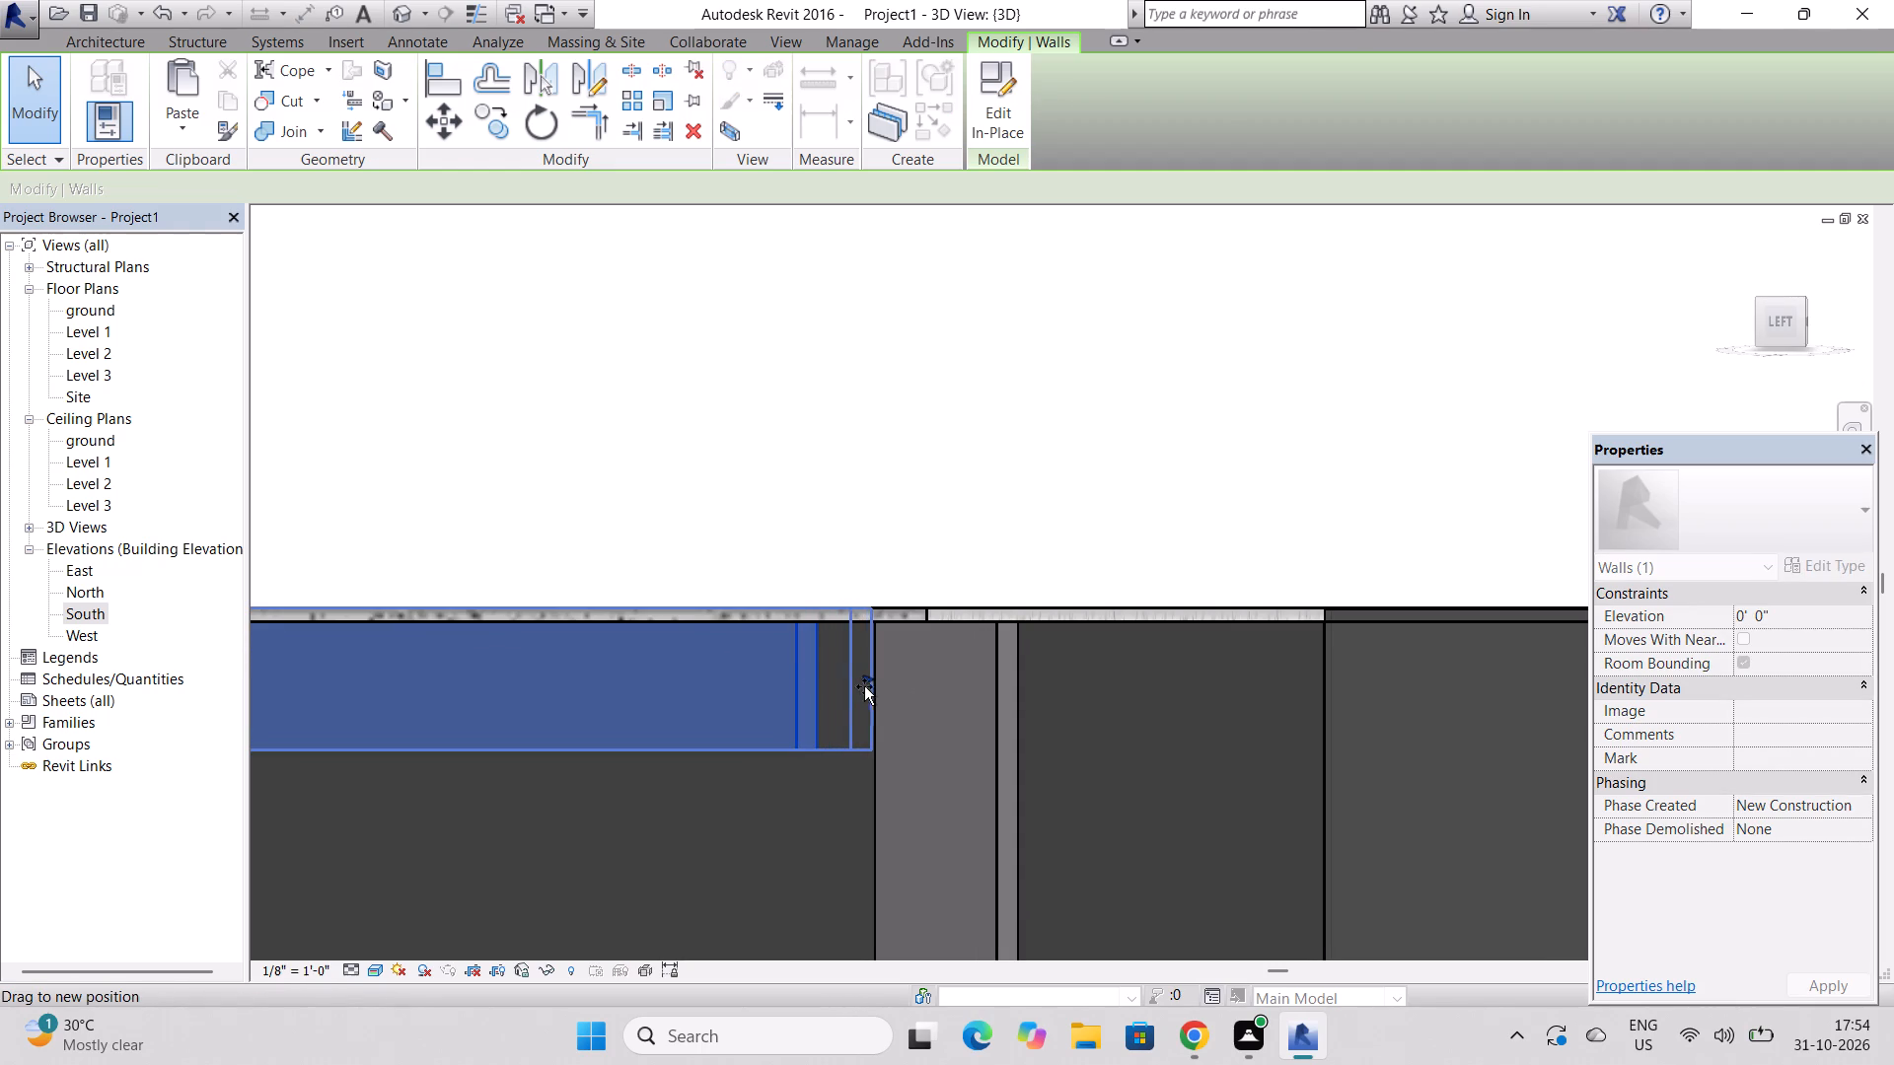
pyautogui.moveTo(864, 686); pyautogui.dragTo(866, 688)
pyautogui.scroll(6, 866, 687)
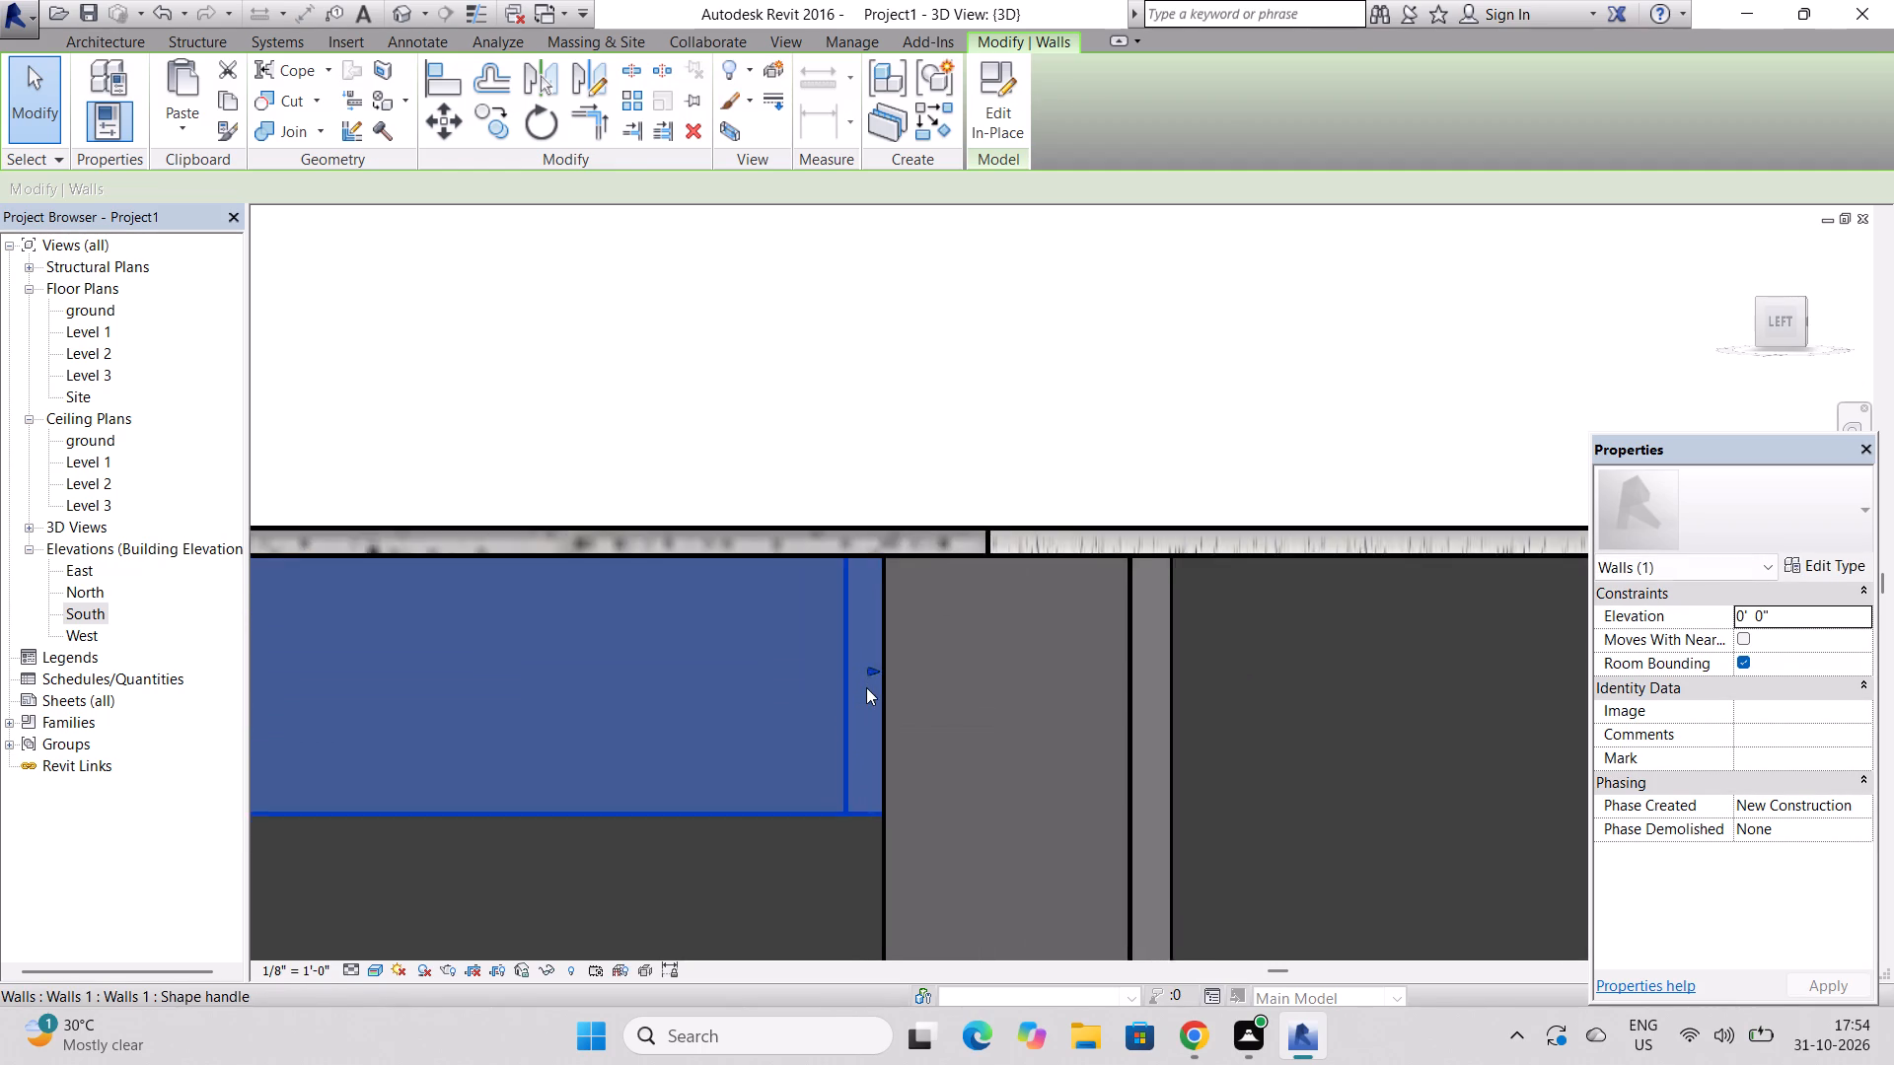
pyautogui.moveTo(871, 664); pyautogui.dragTo(908, 675)
pyautogui.press('Escape')
pyautogui.scroll(-15, 791, 652)
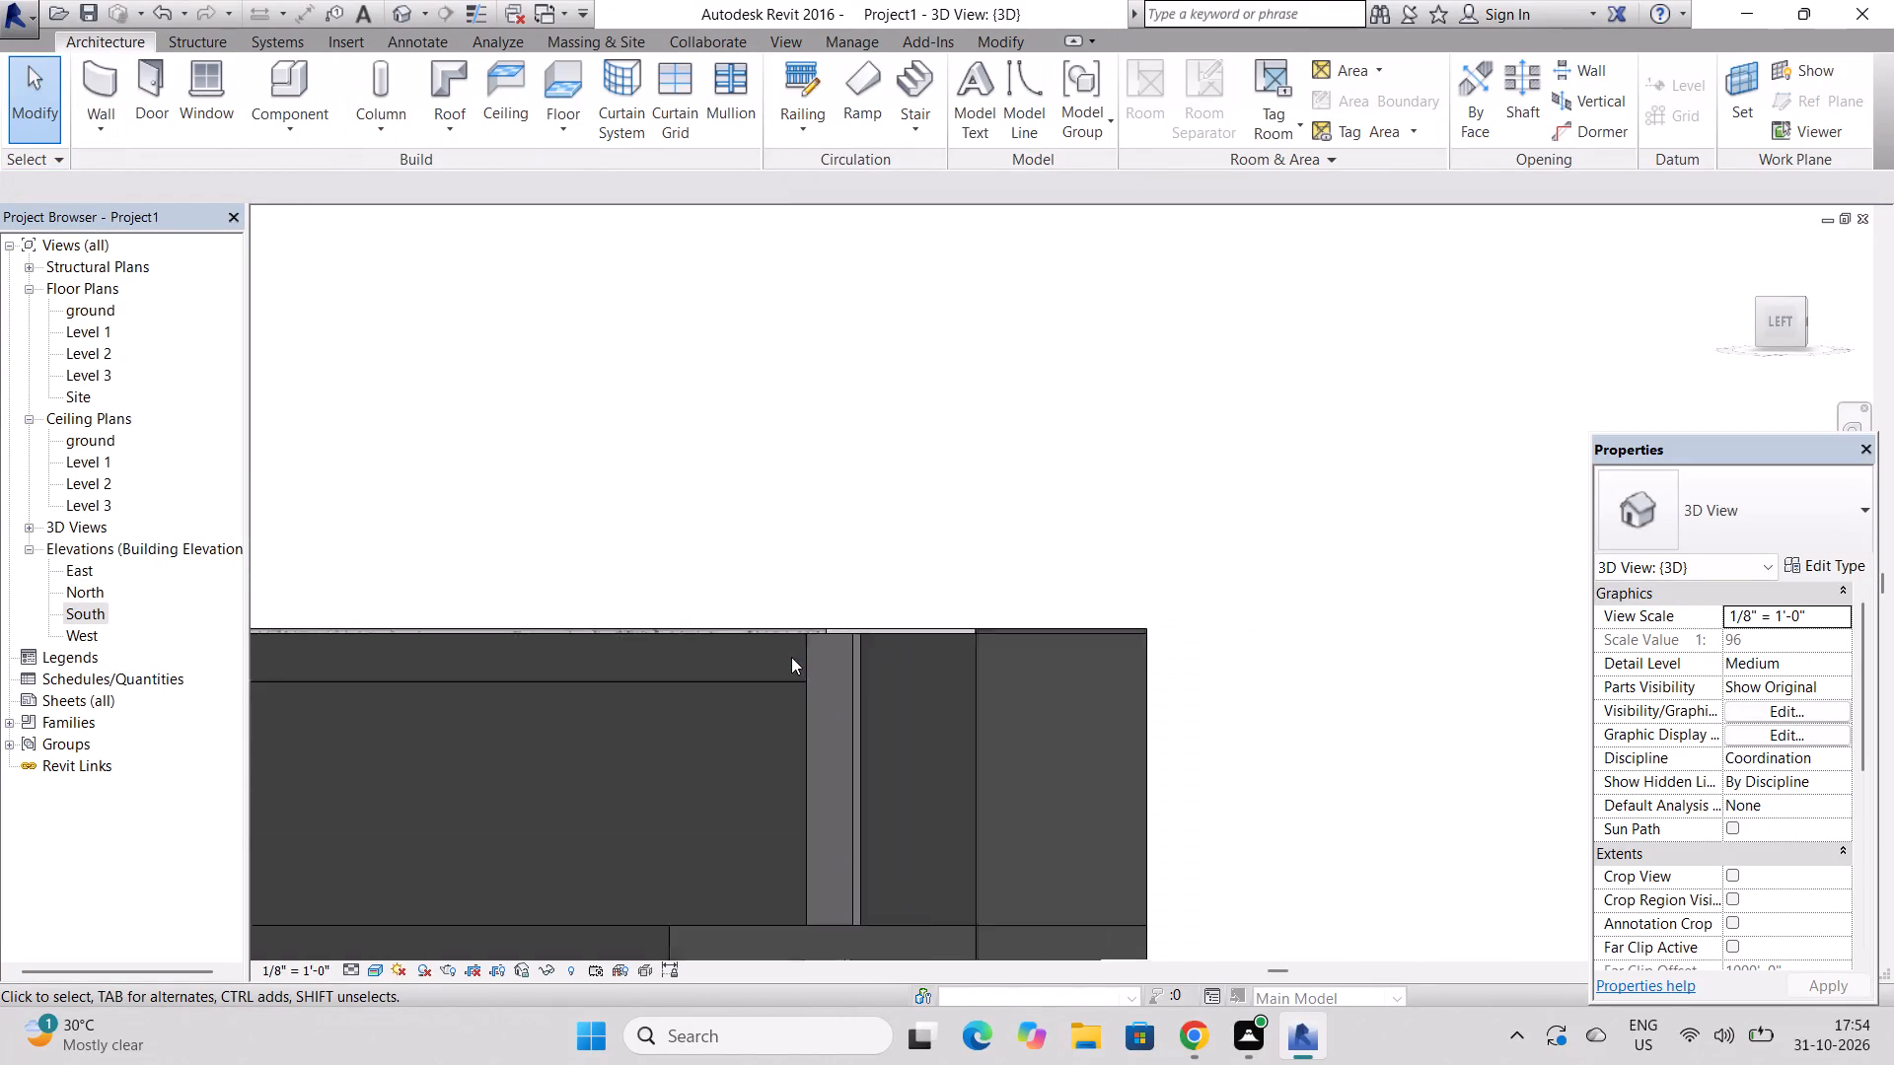
# Examine the beam, stacked porch columns and projecting floor slabs from the side, the front and above.
pyautogui.scroll(-6, 791, 657)
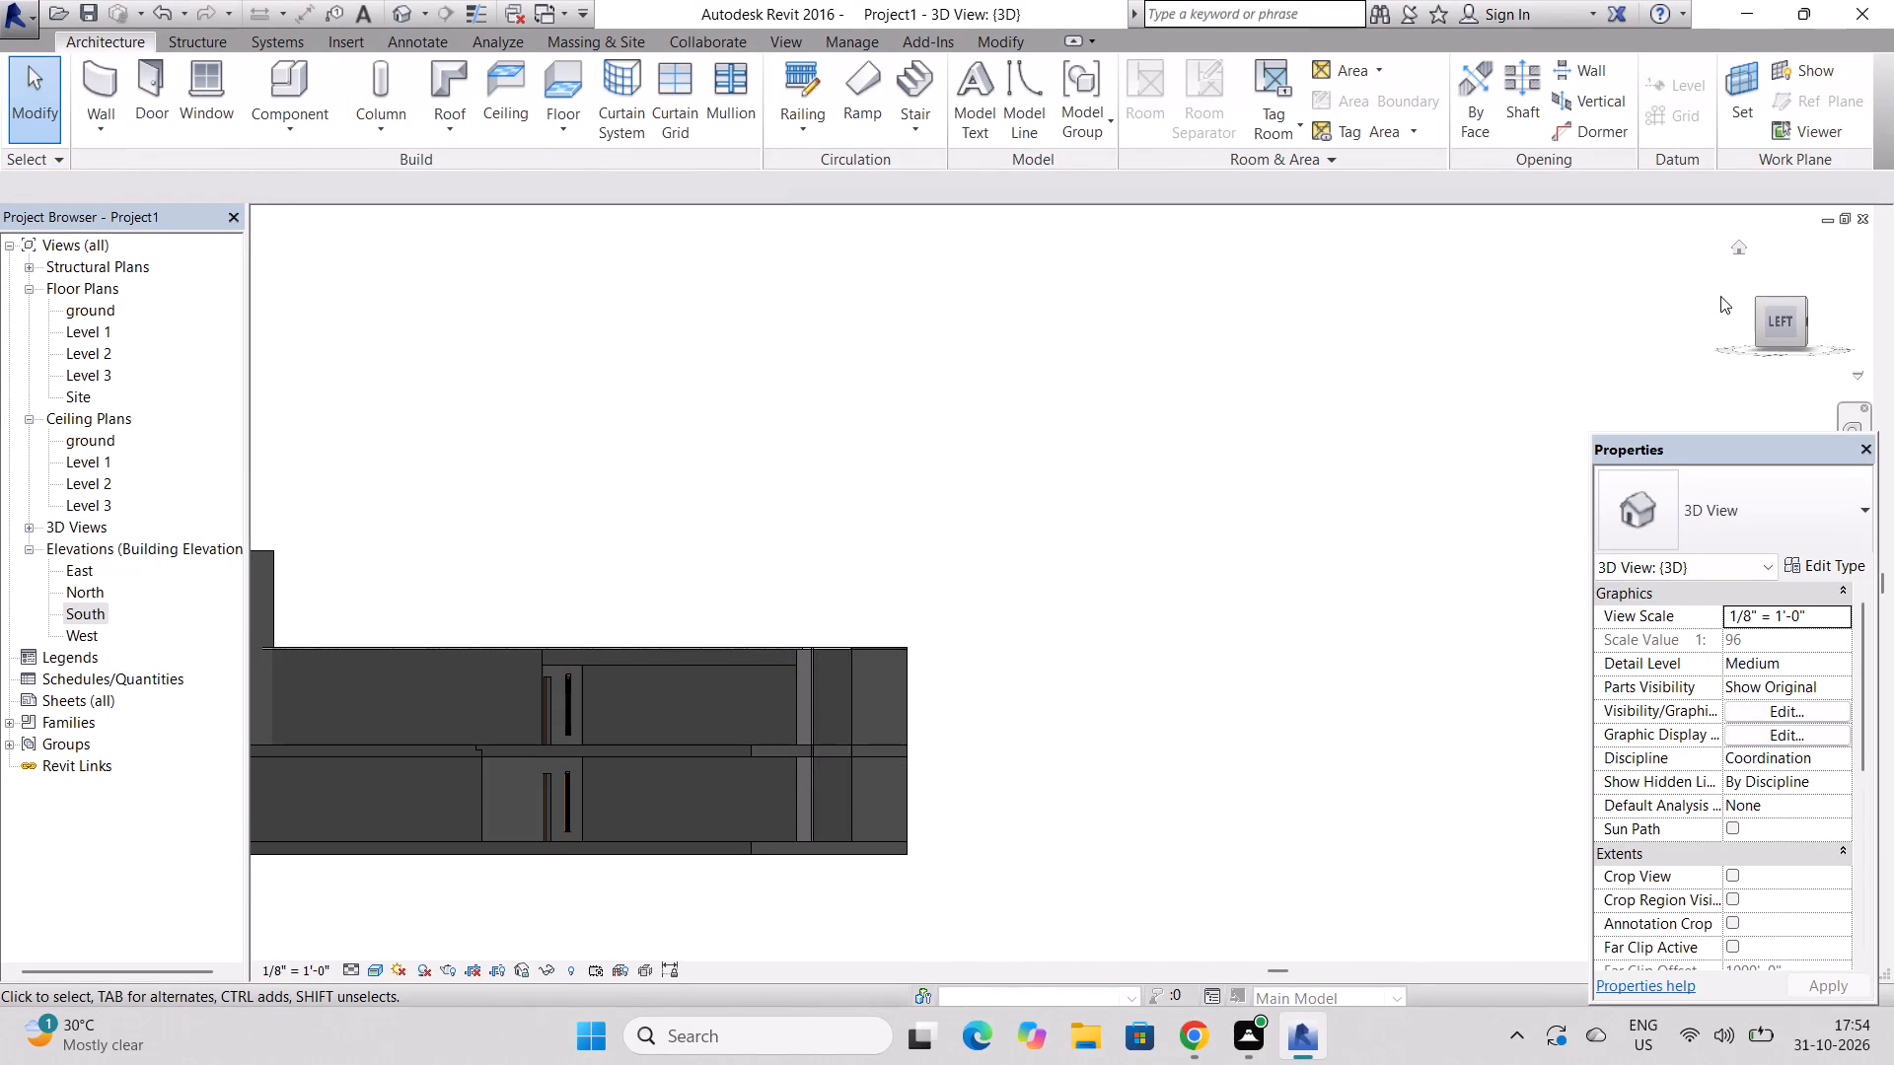
pyautogui.moveTo(1759, 304); pyautogui.dragTo(1715, 305)
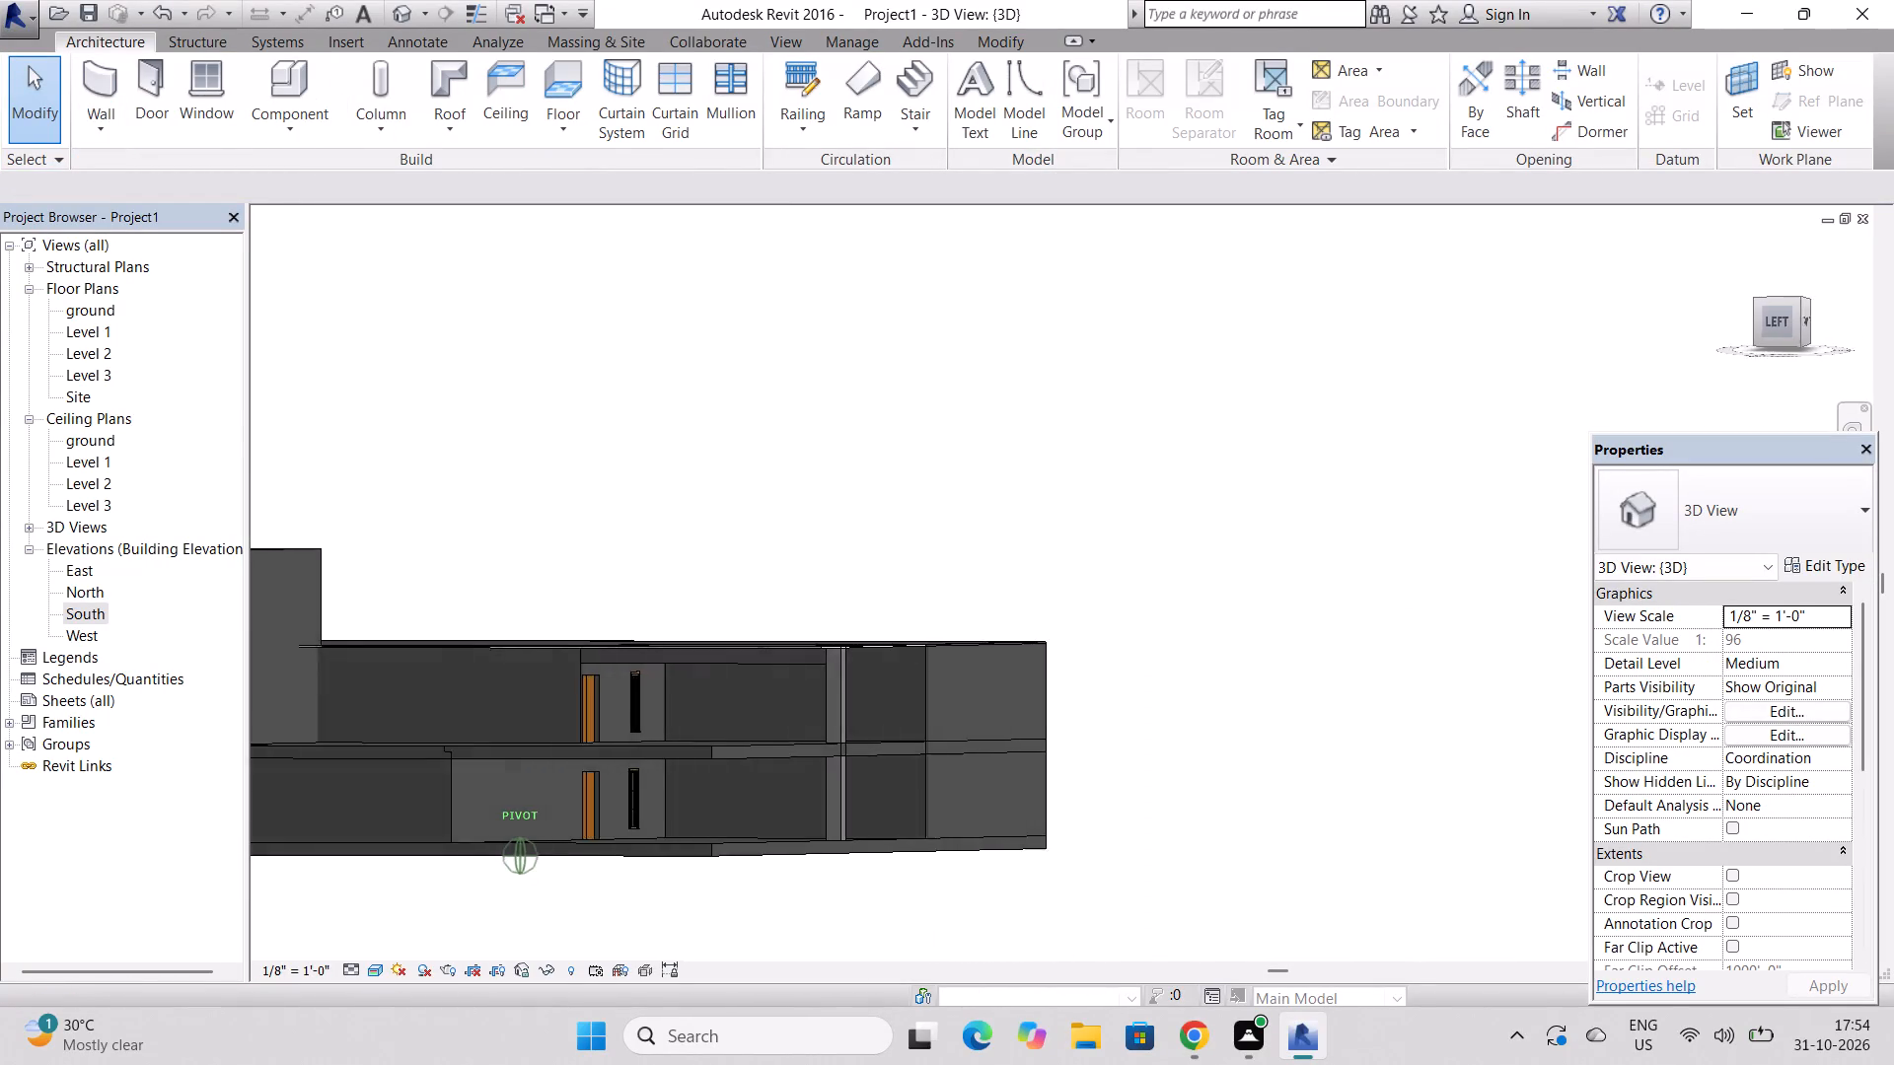
pyautogui.moveTo(1715, 305); pyautogui.dragTo(1437, 312)
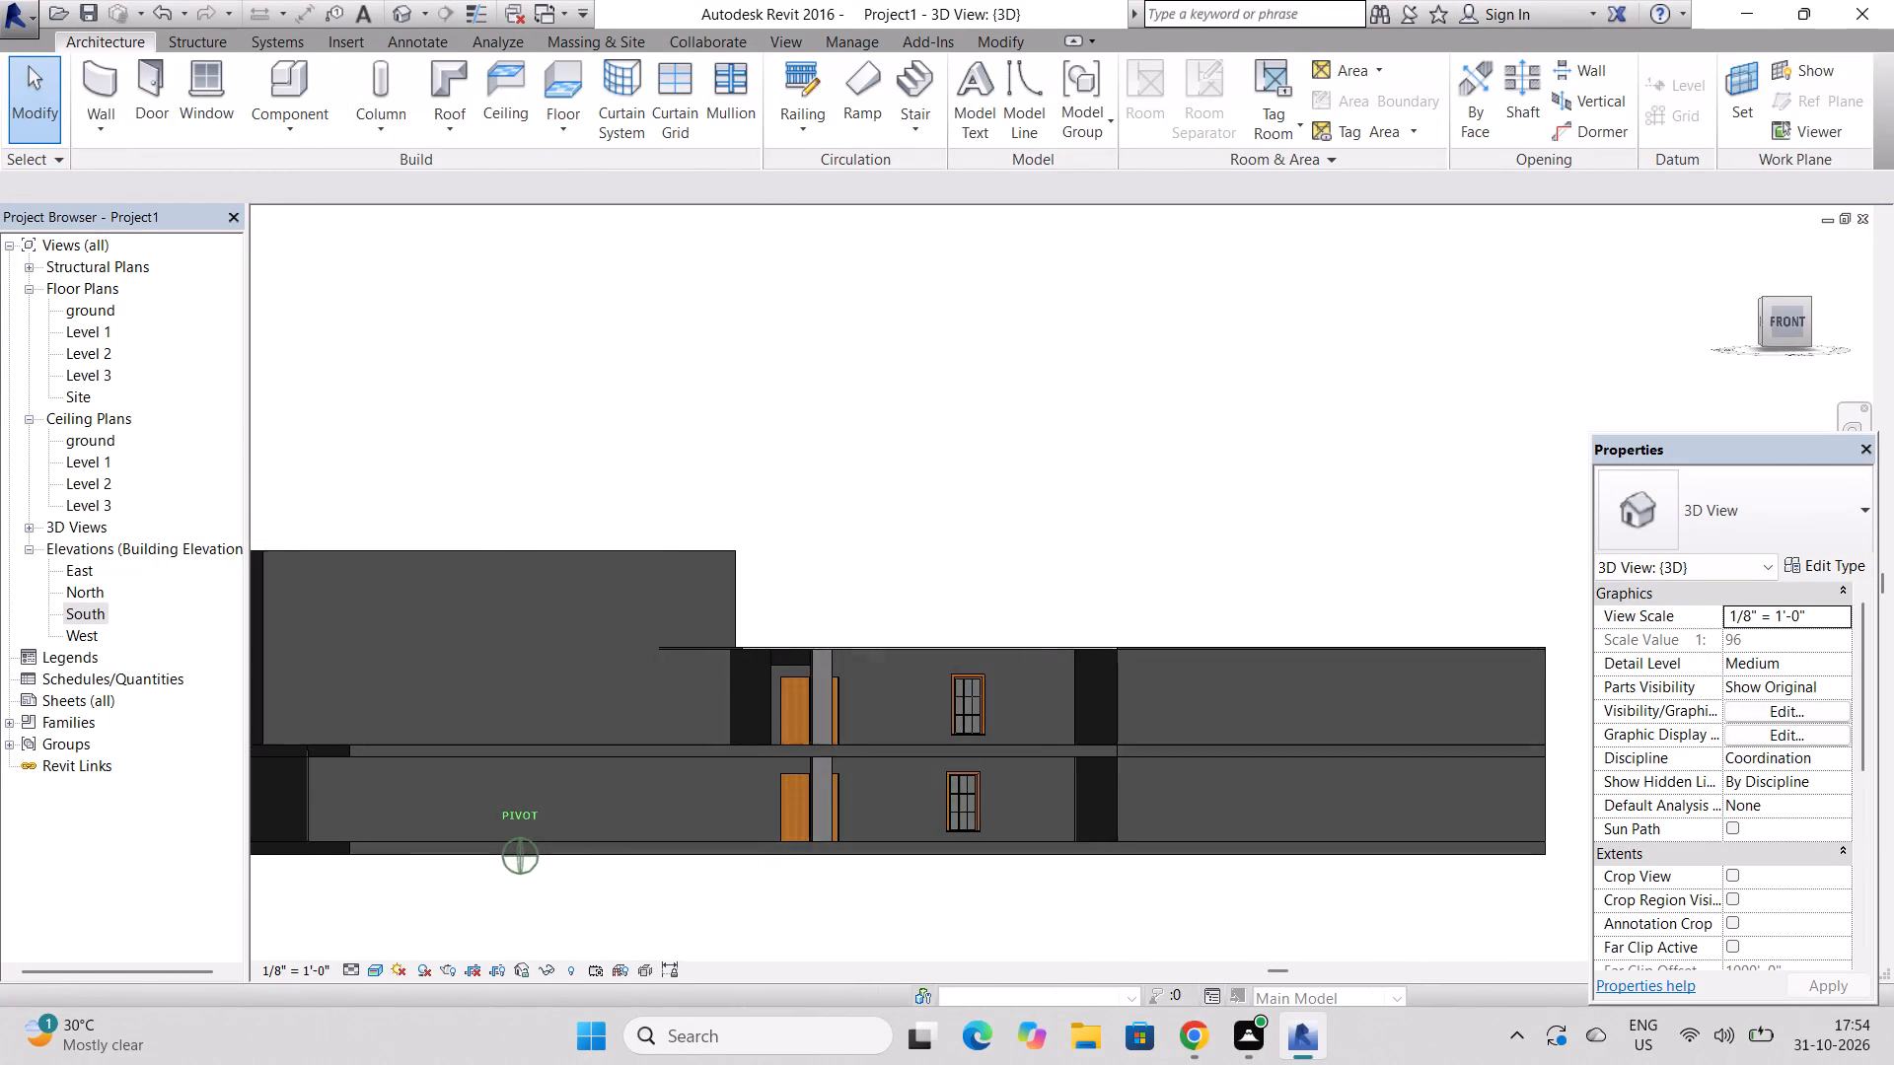
pyautogui.moveTo(1437, 312); pyautogui.dragTo(1258, 303)
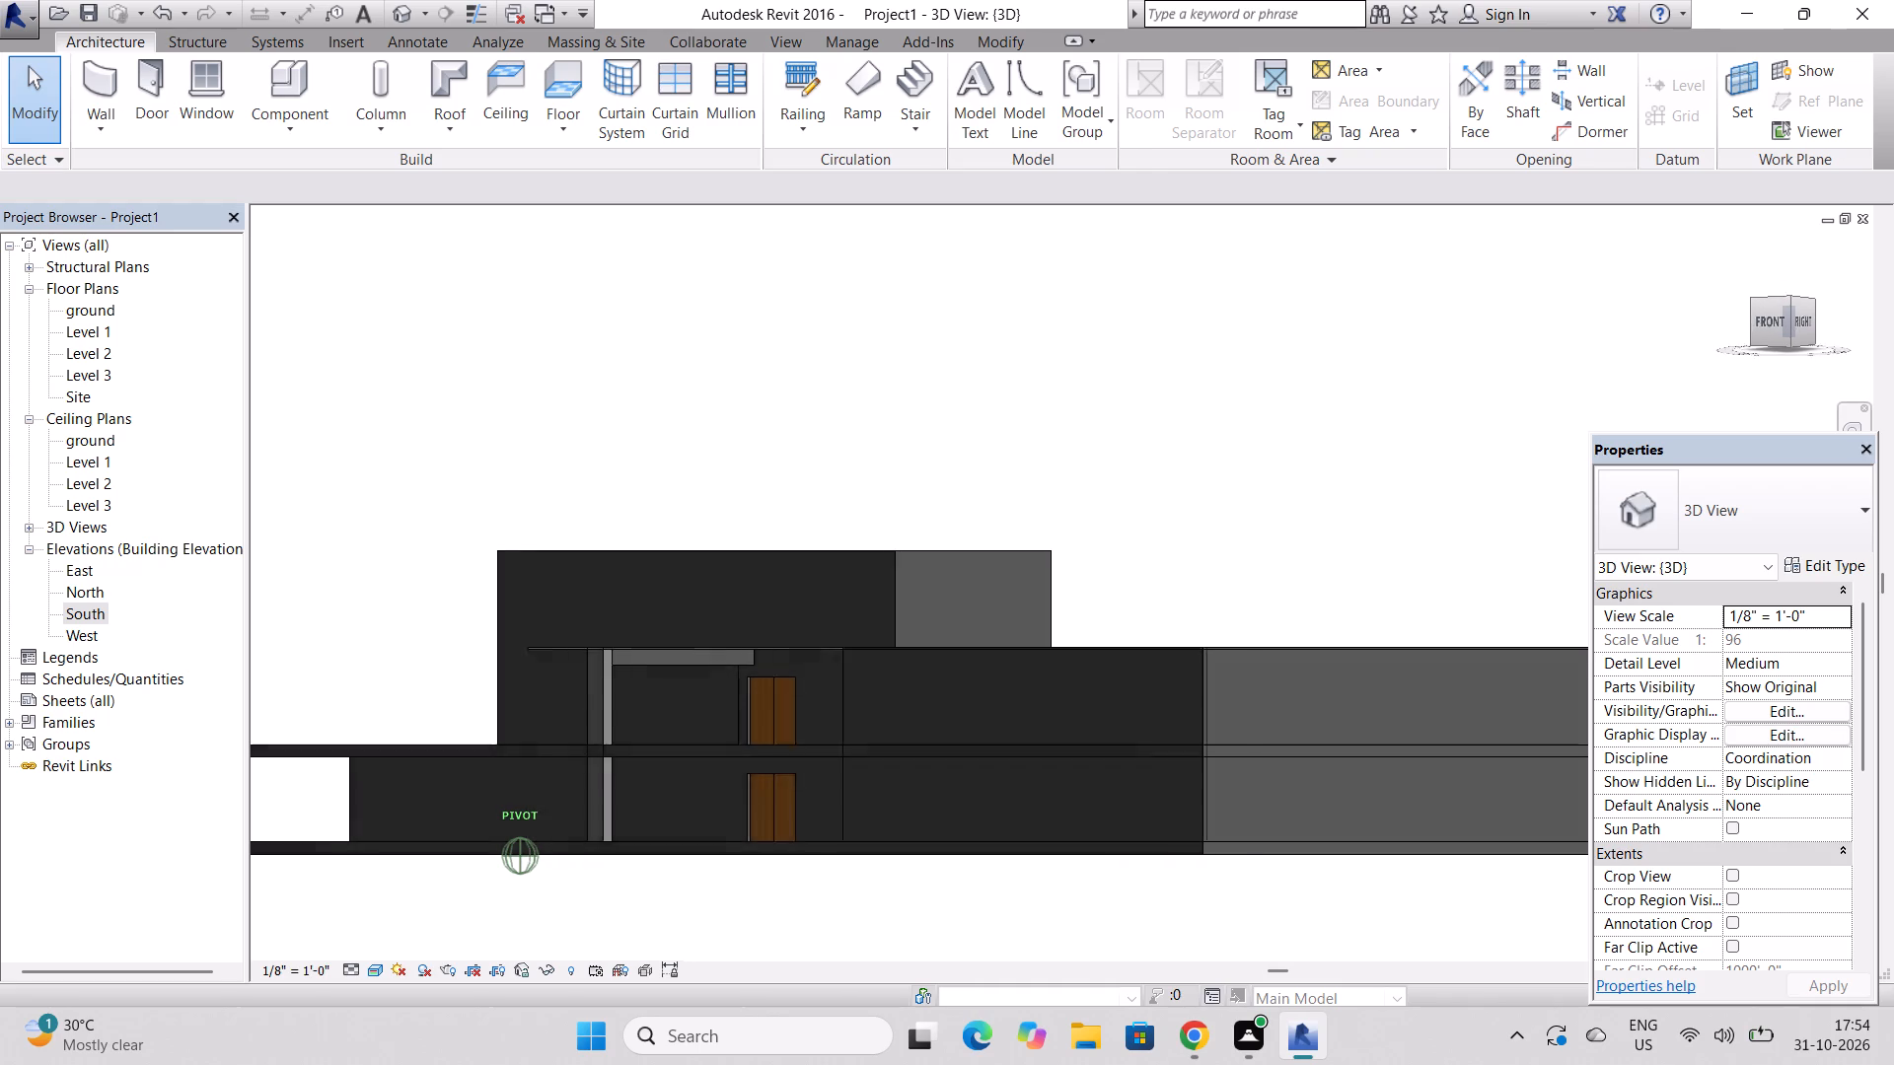
pyautogui.moveTo(1258, 303); pyautogui.dragTo(1478, 334)
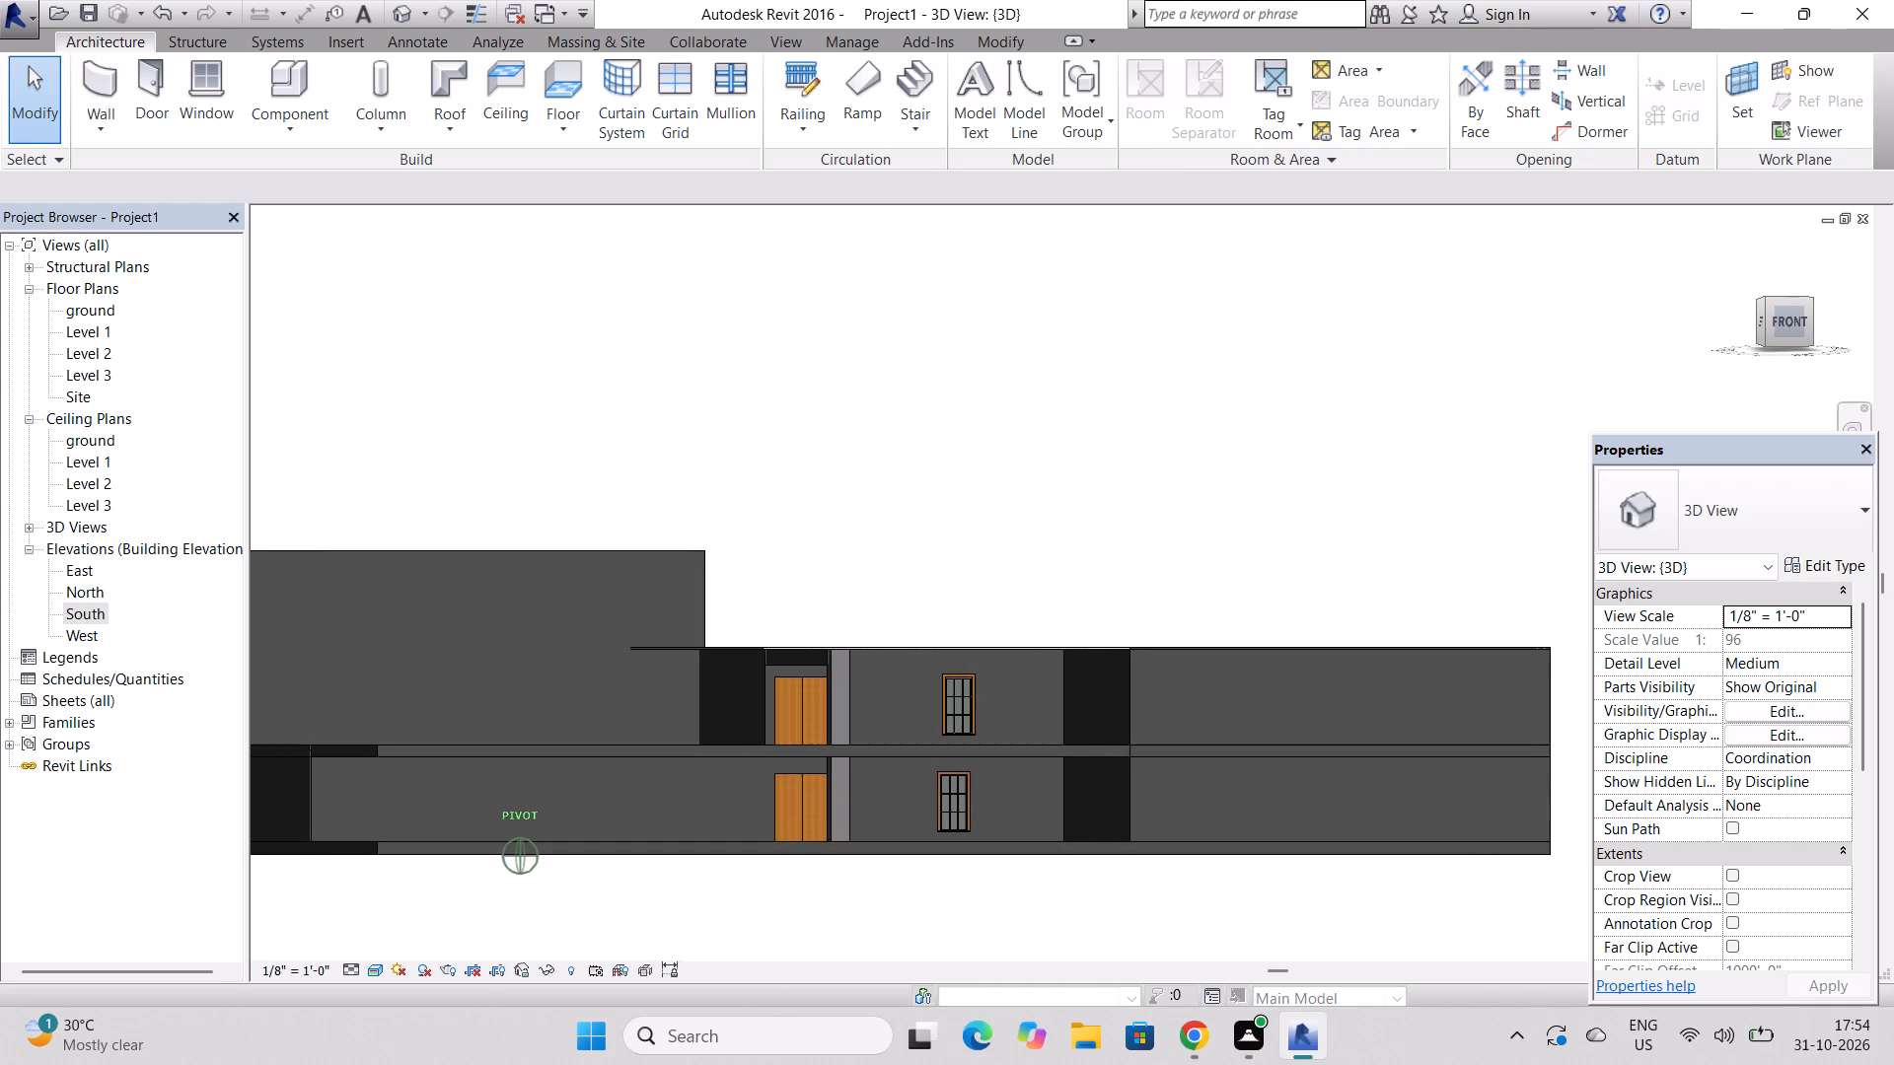
pyautogui.moveTo(1478, 334); pyautogui.dragTo(1544, 347)
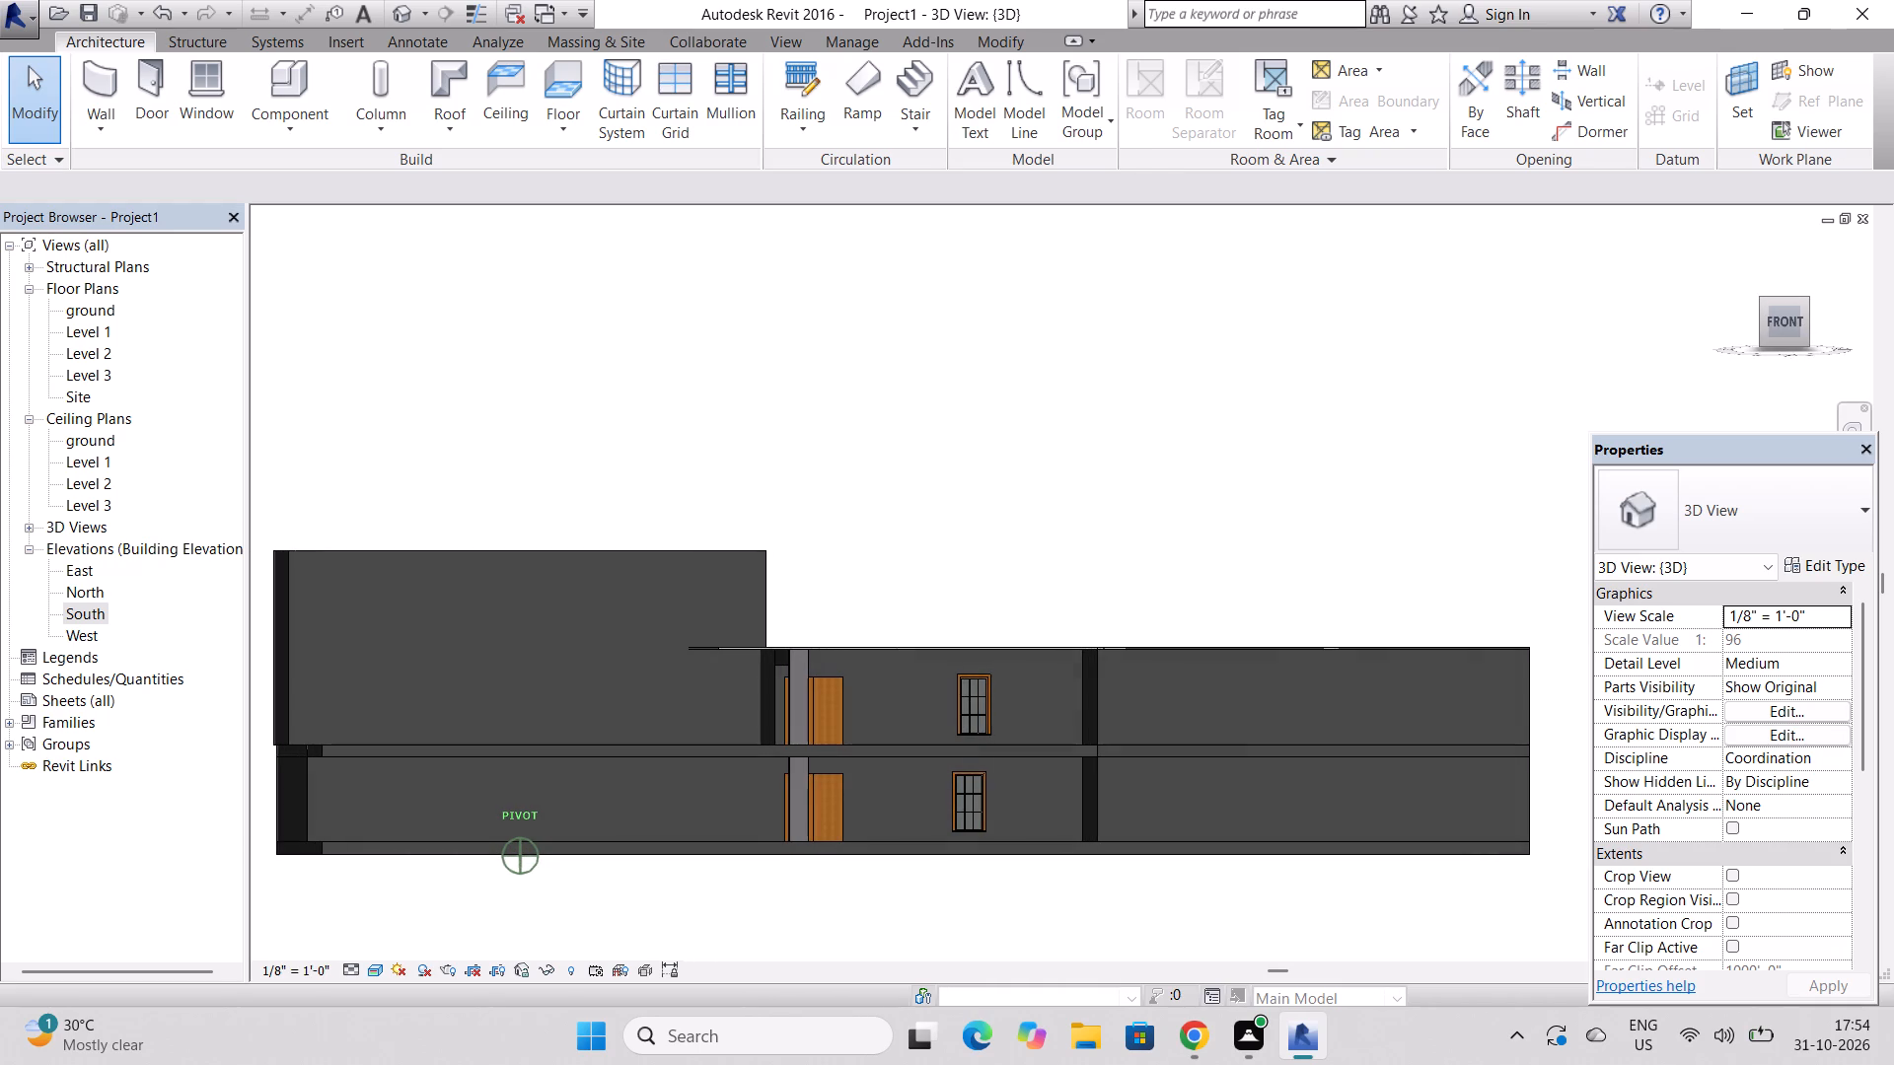
pyautogui.moveTo(1544, 347); pyautogui.dragTo(1627, 392)
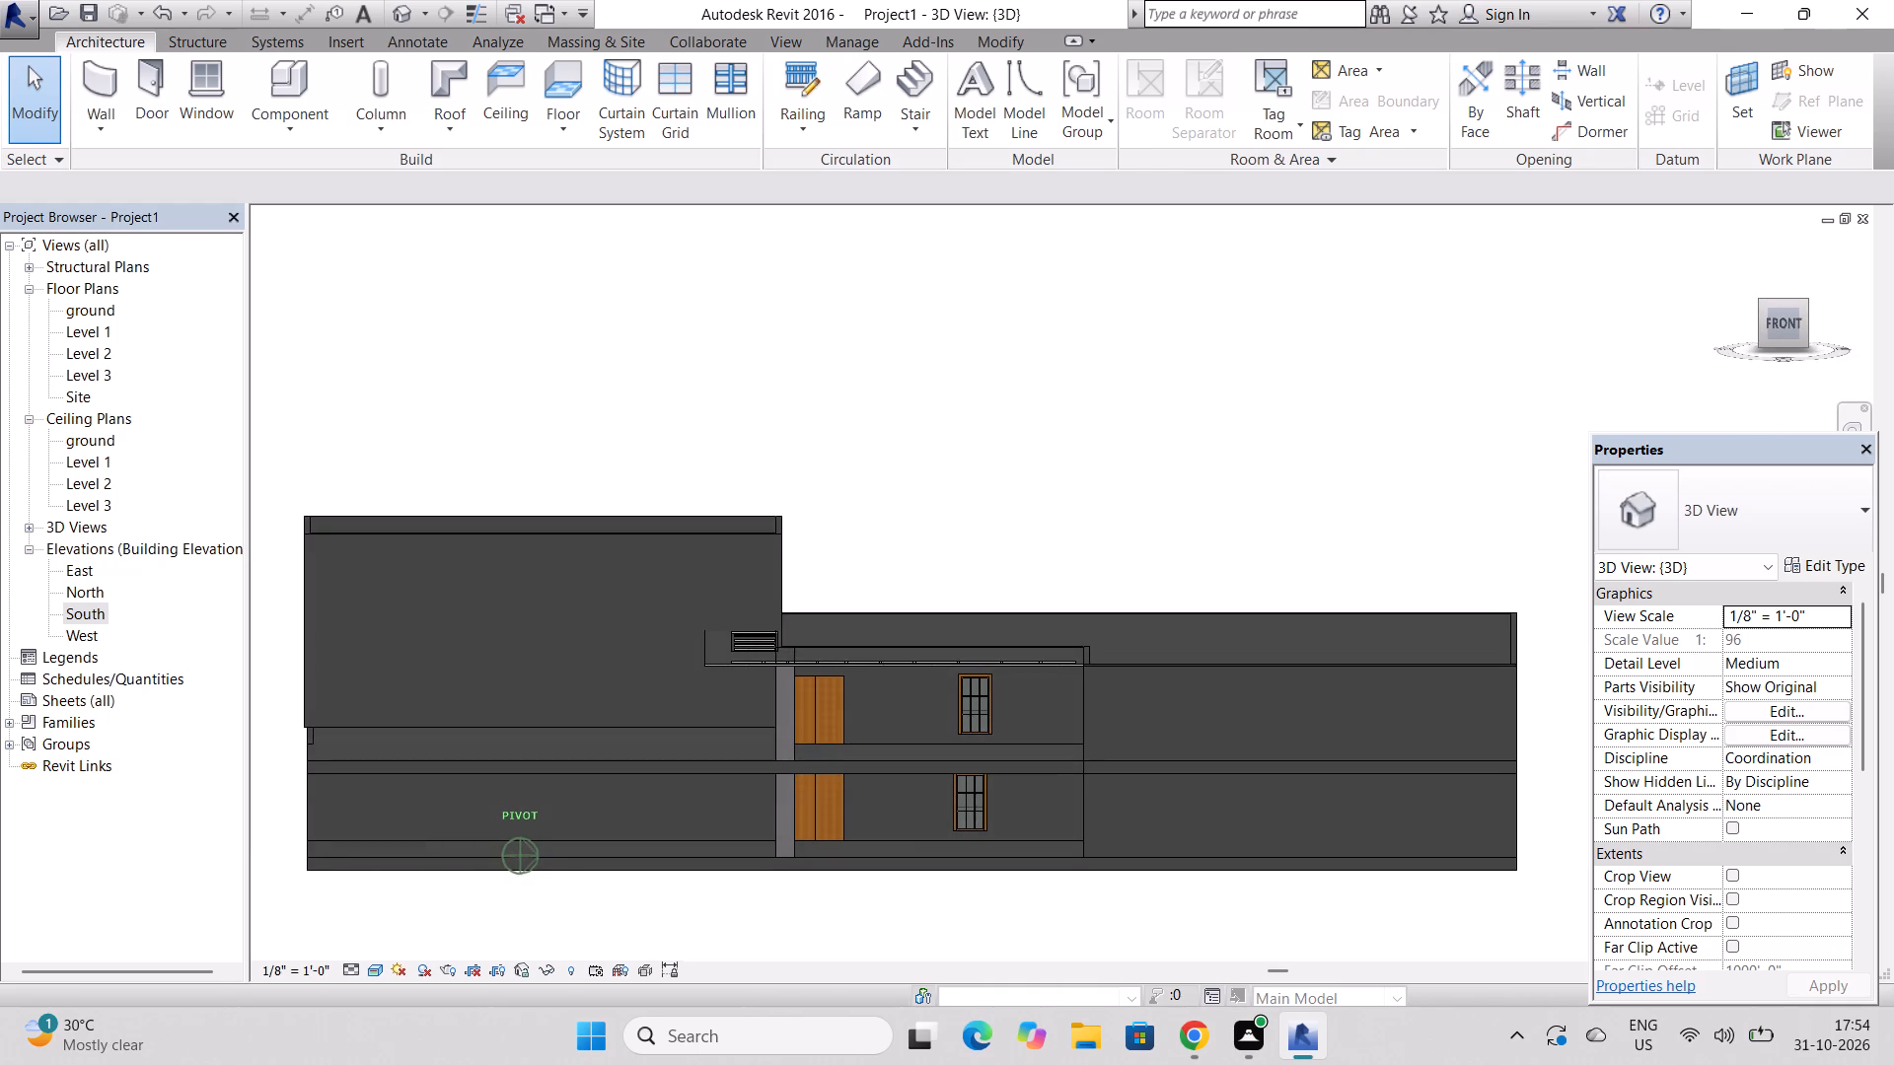
pyautogui.moveTo(1627, 392); pyautogui.dragTo(1637, 371)
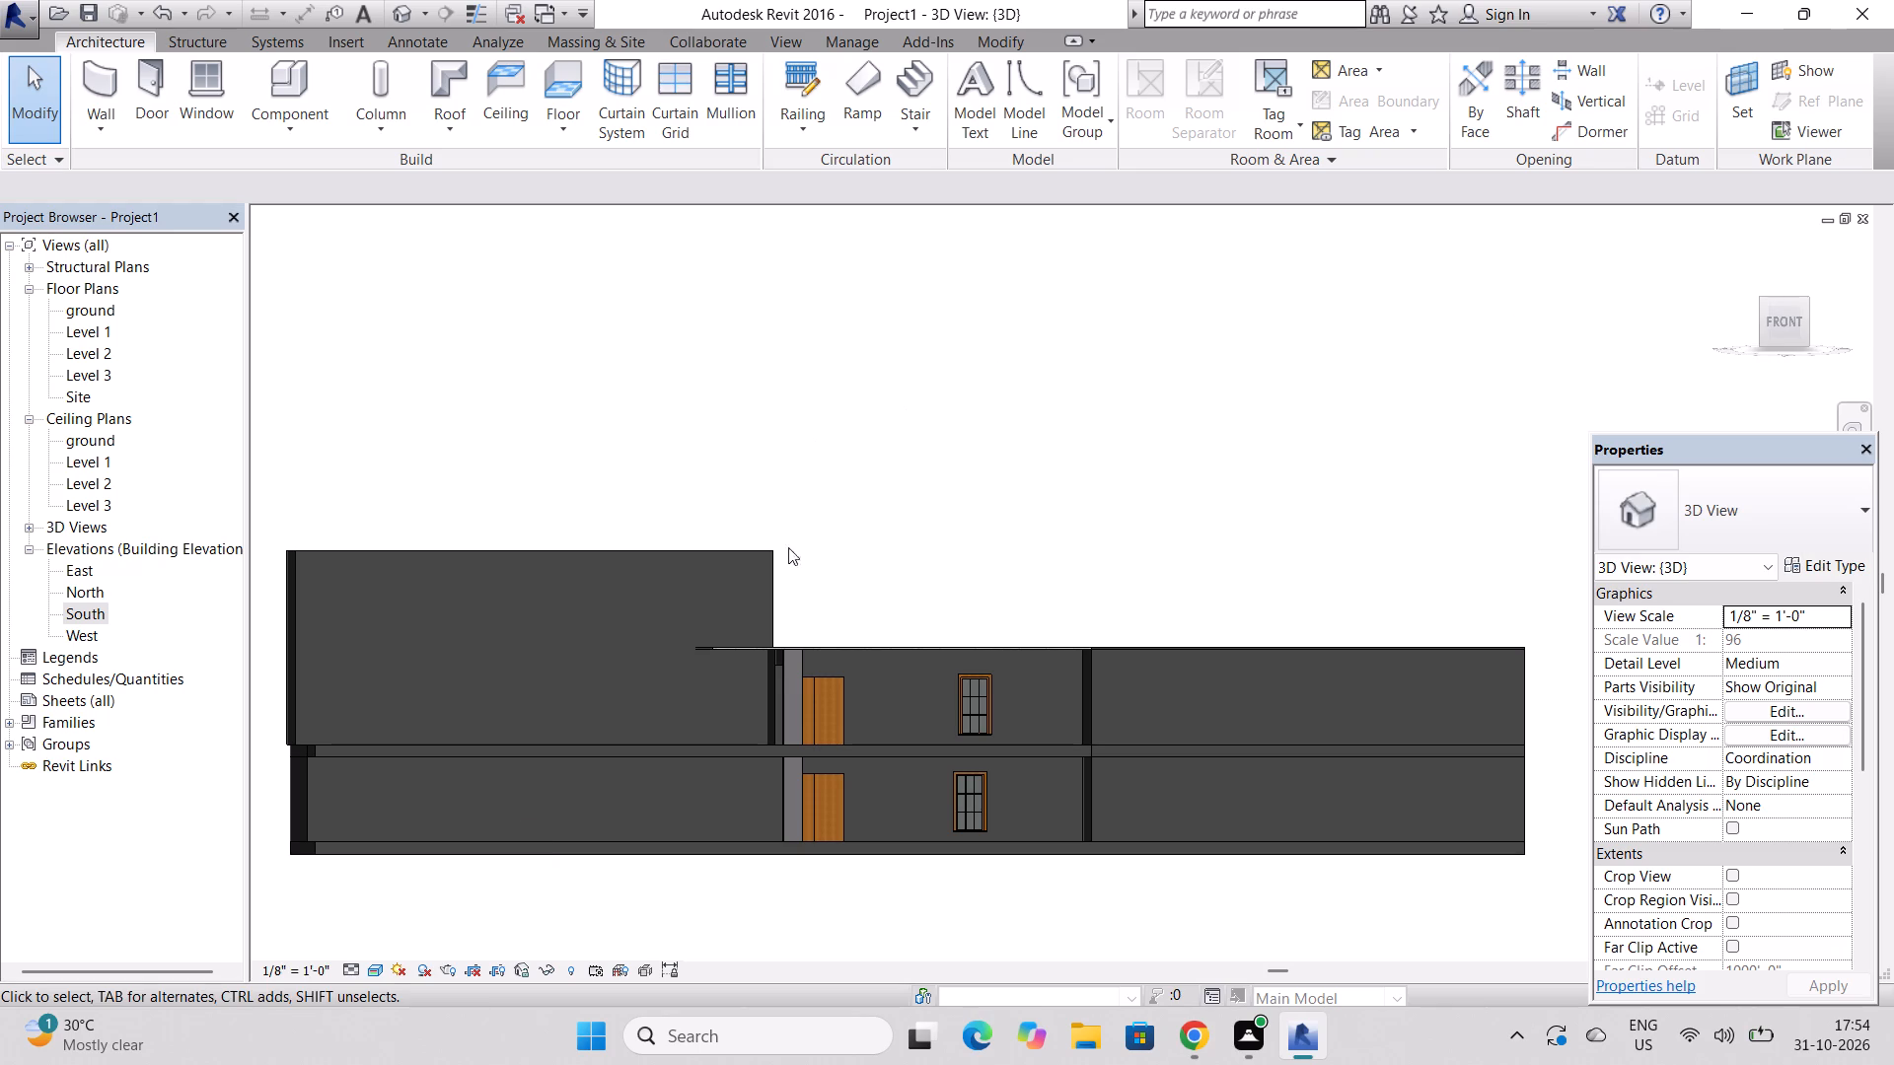
pyautogui.scroll(13, 767, 659)
pyautogui.scroll(-12, 788, 650)
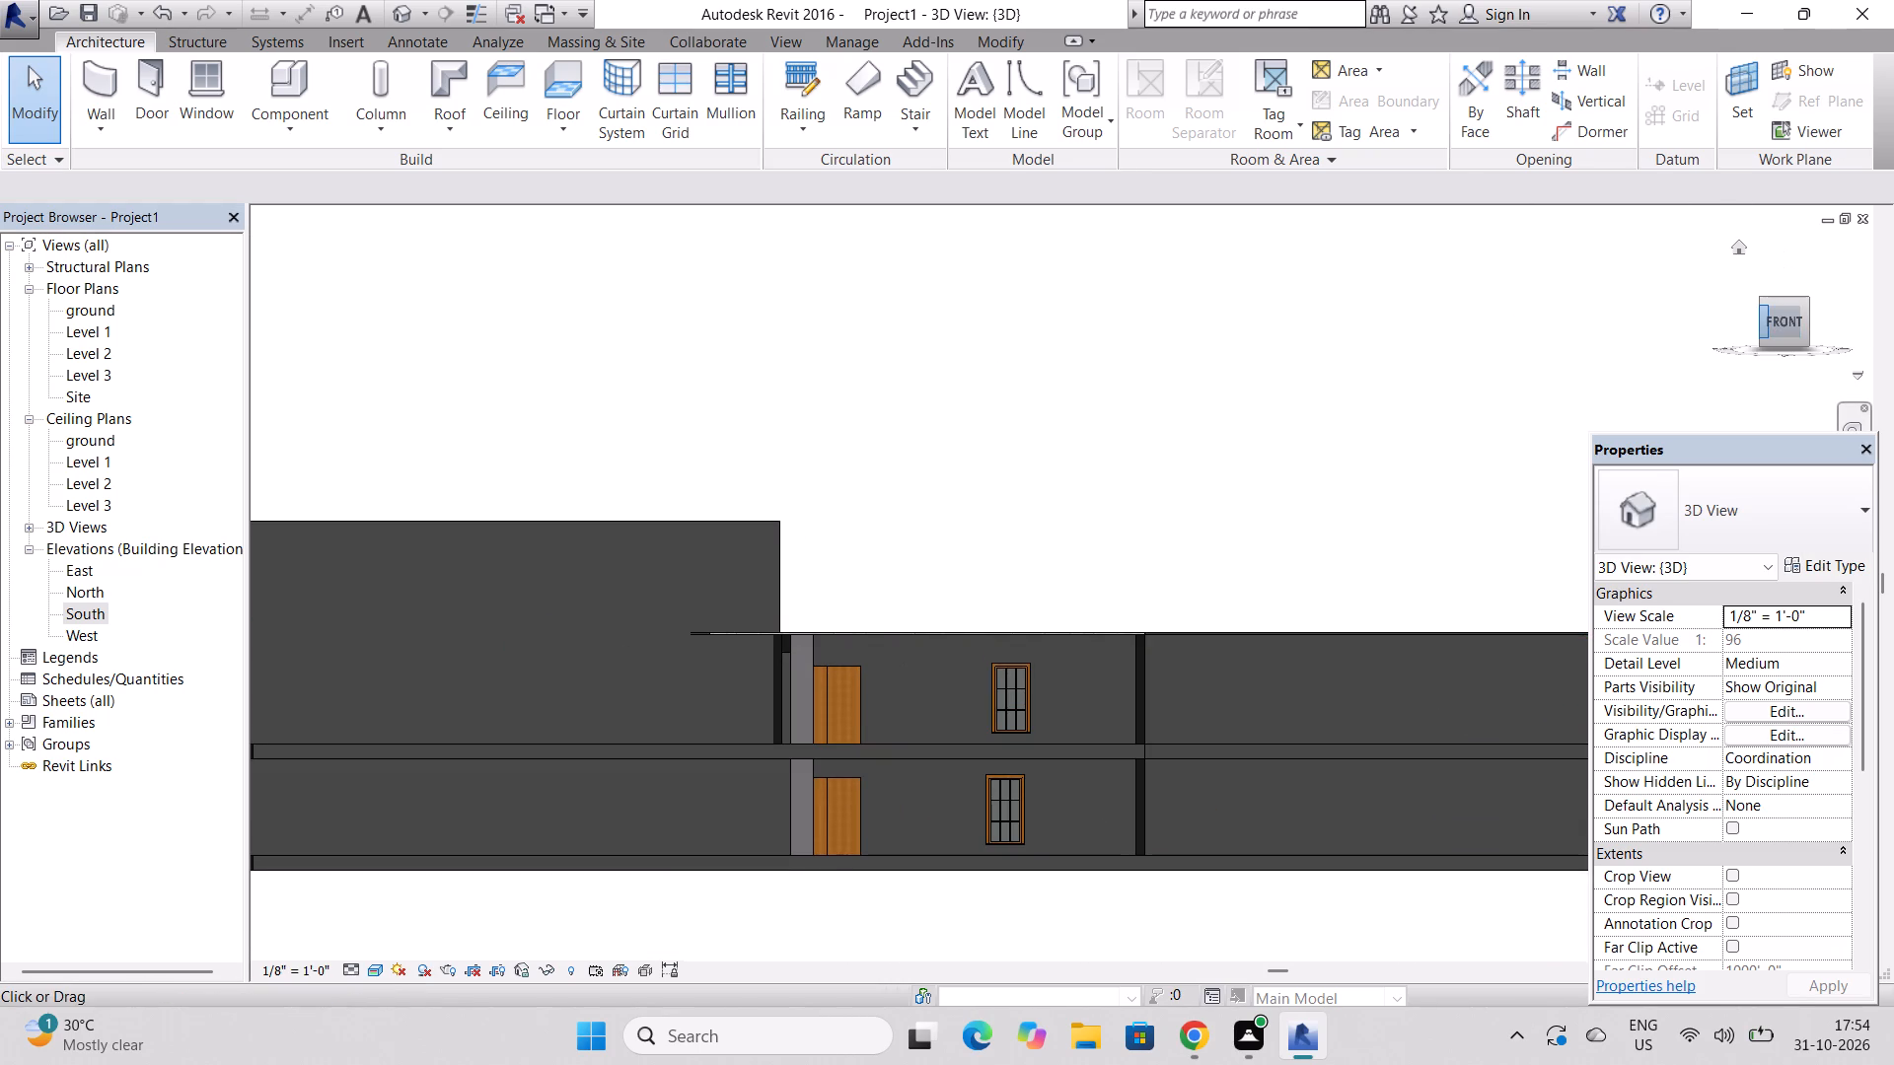
pyautogui.moveTo(1765, 301); pyautogui.dragTo(1773, 346)
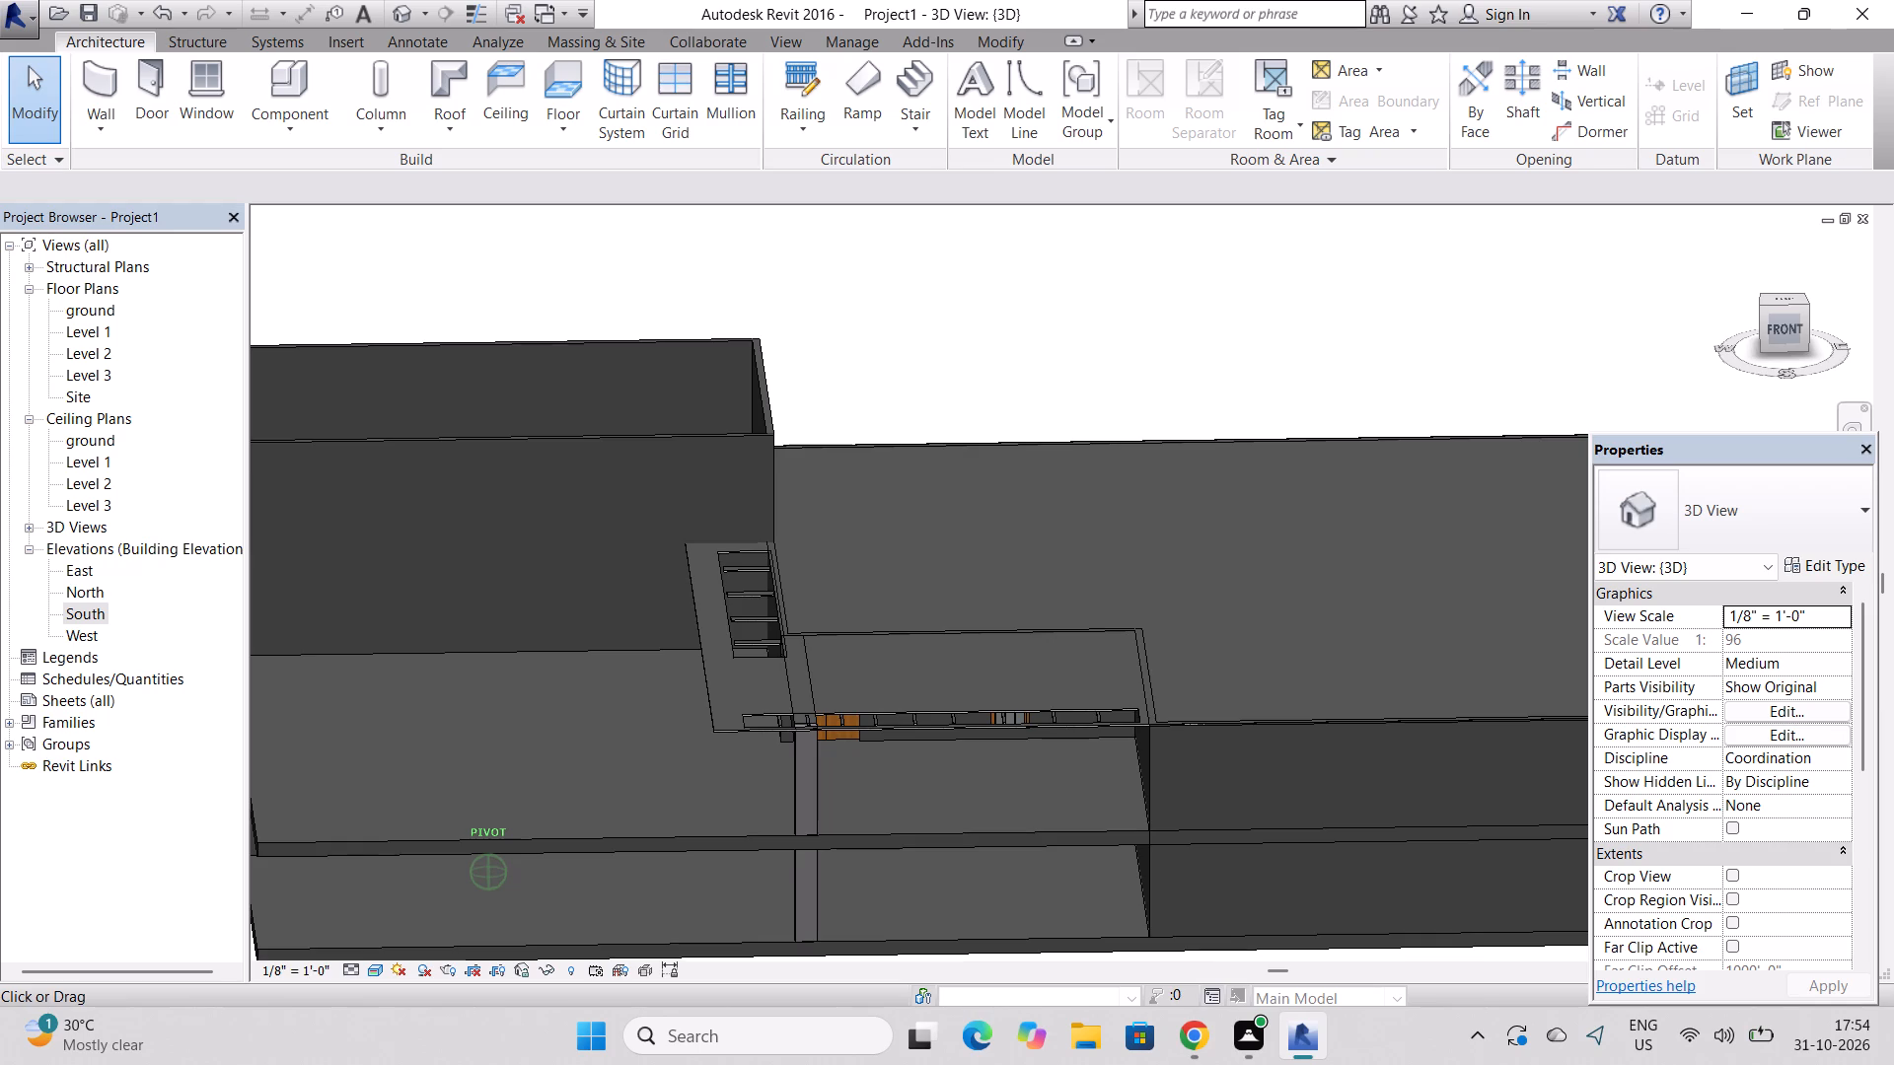
pyautogui.moveTo(1773, 346); pyautogui.dragTo(1749, 354)
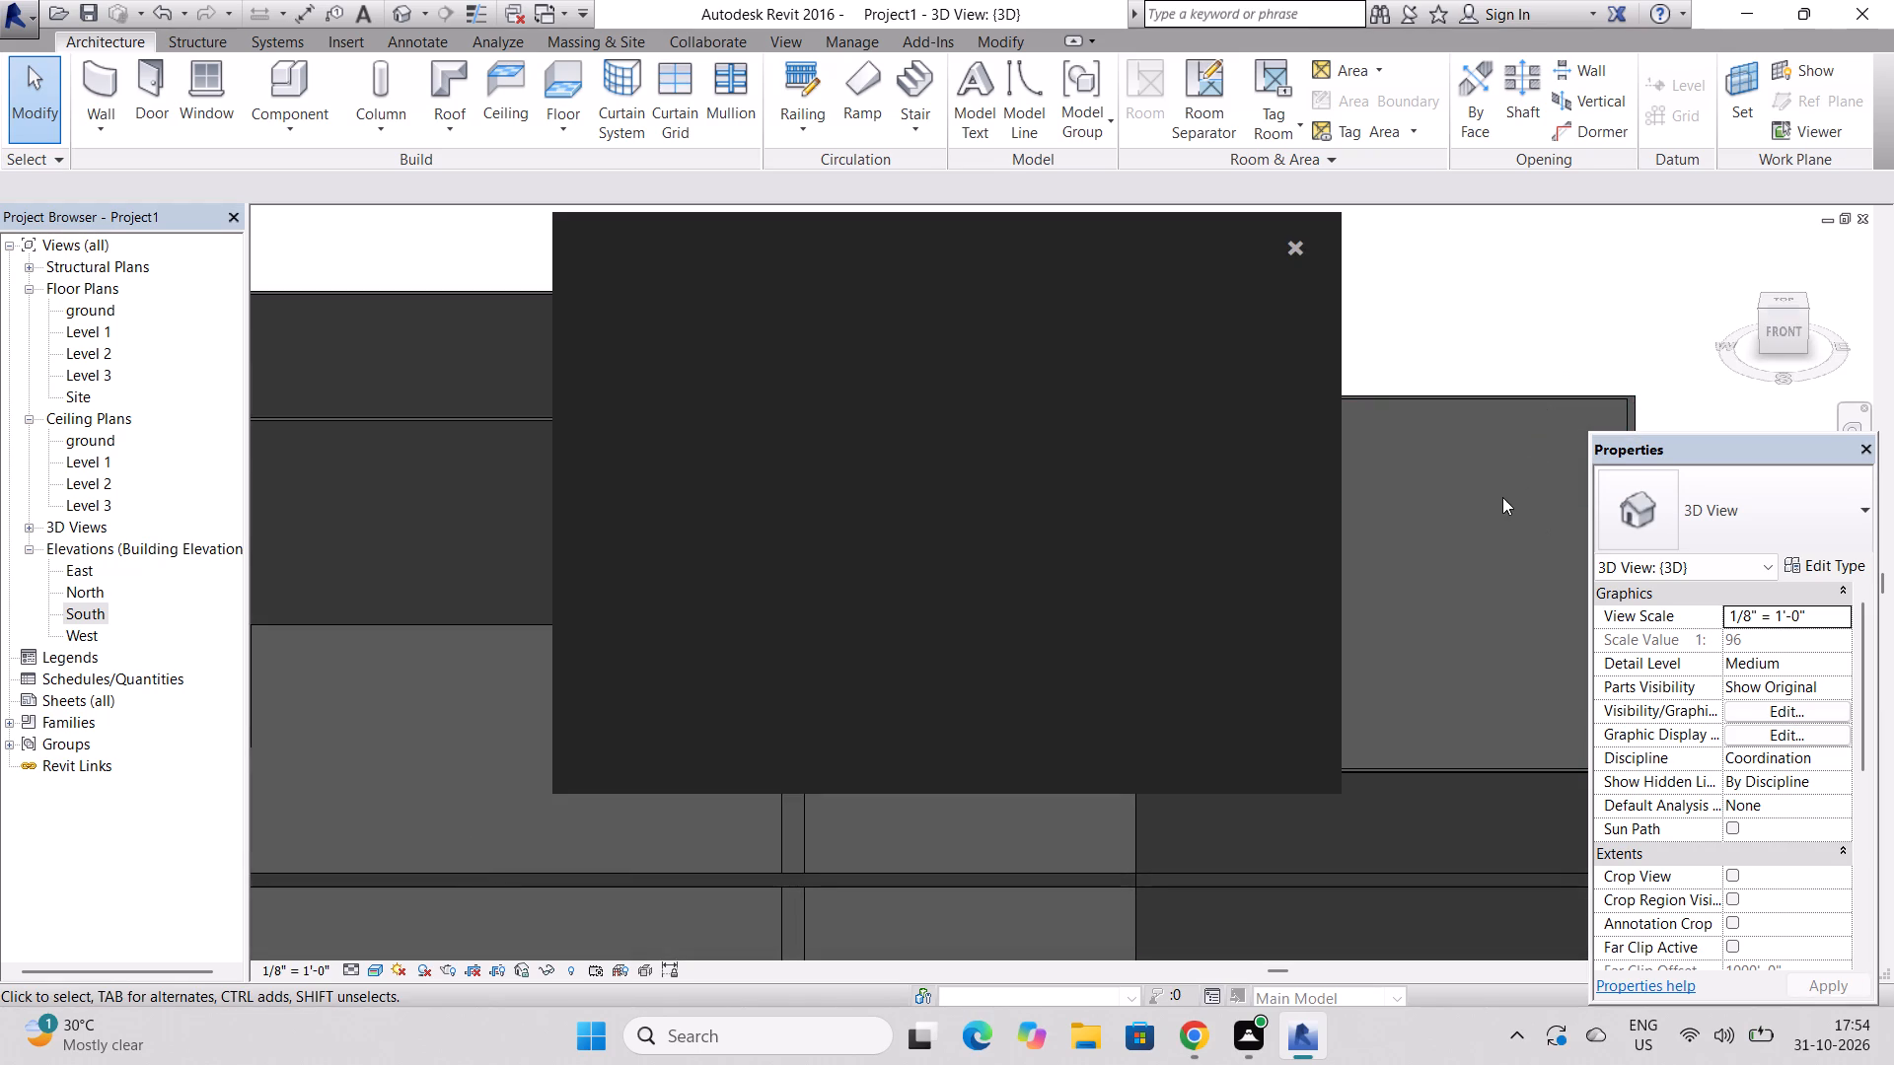
pyautogui.click(1299, 240)
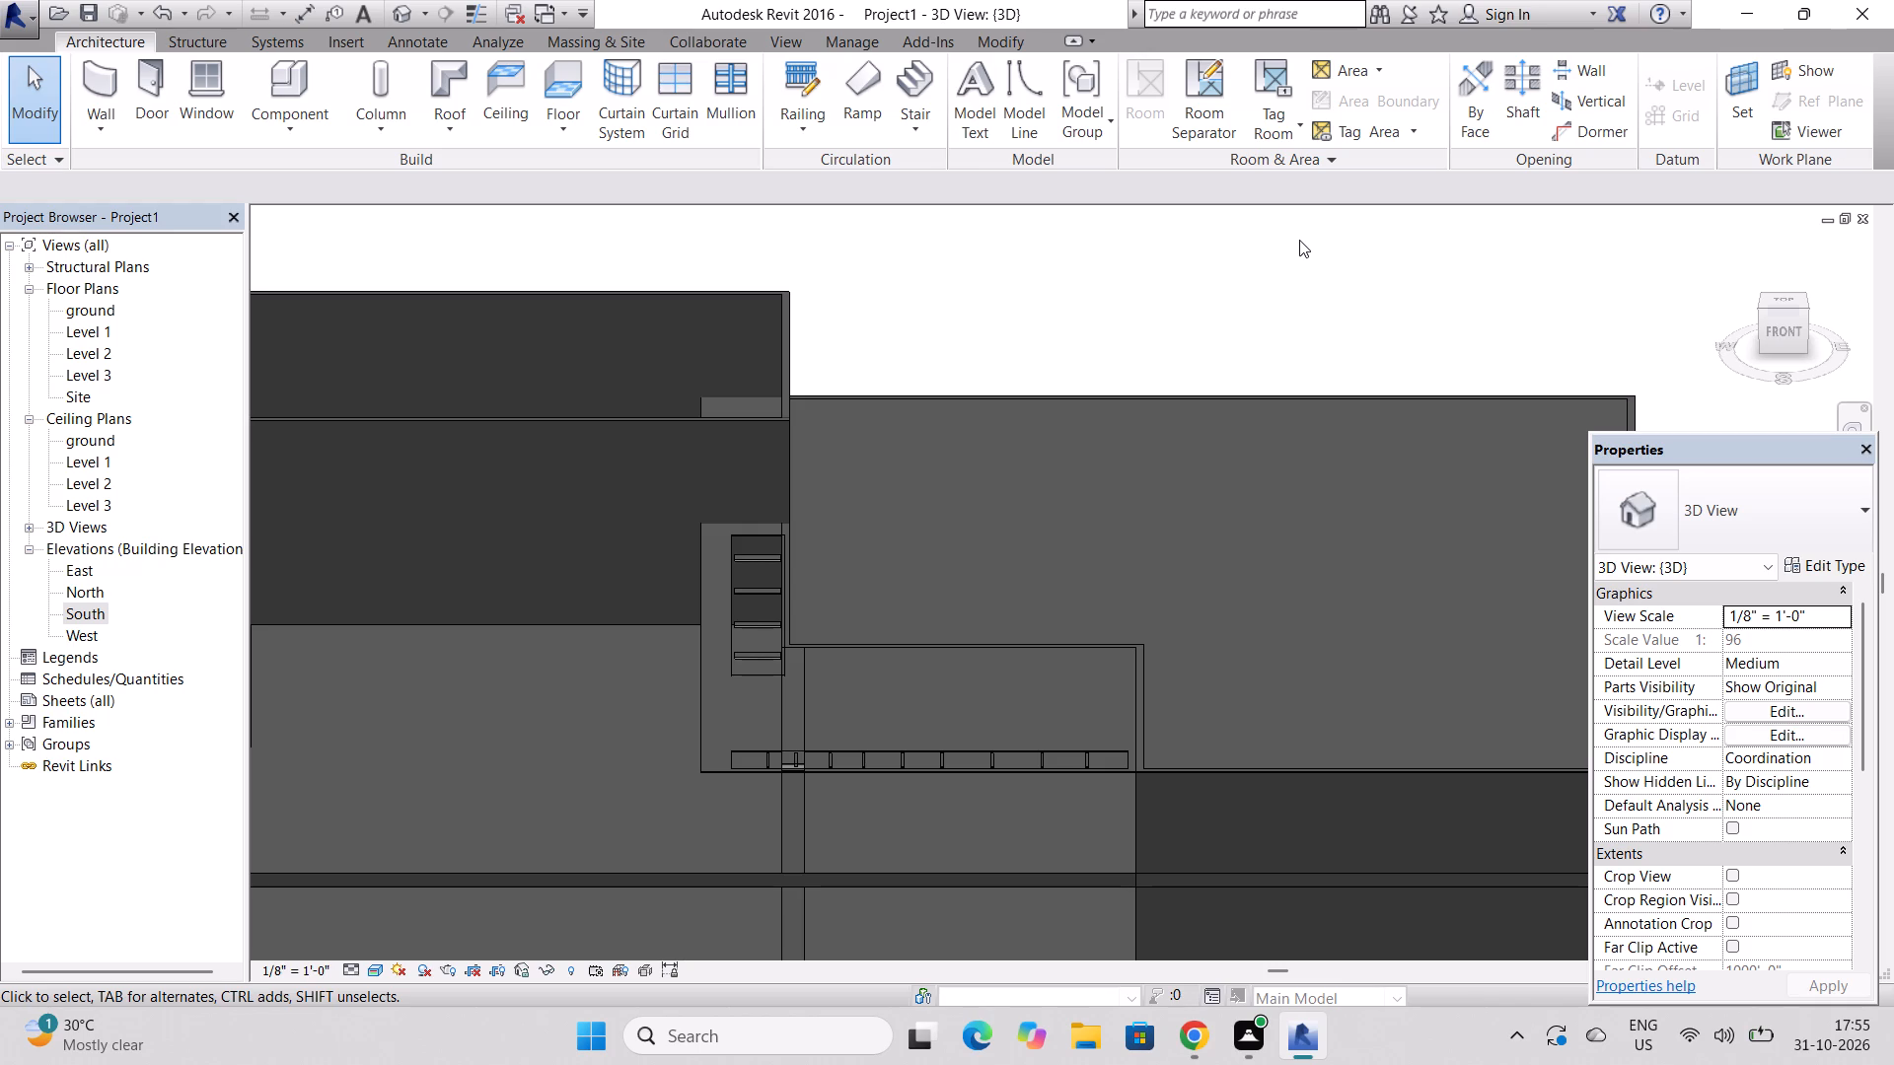
pyautogui.scroll(-7, 1178, 597)
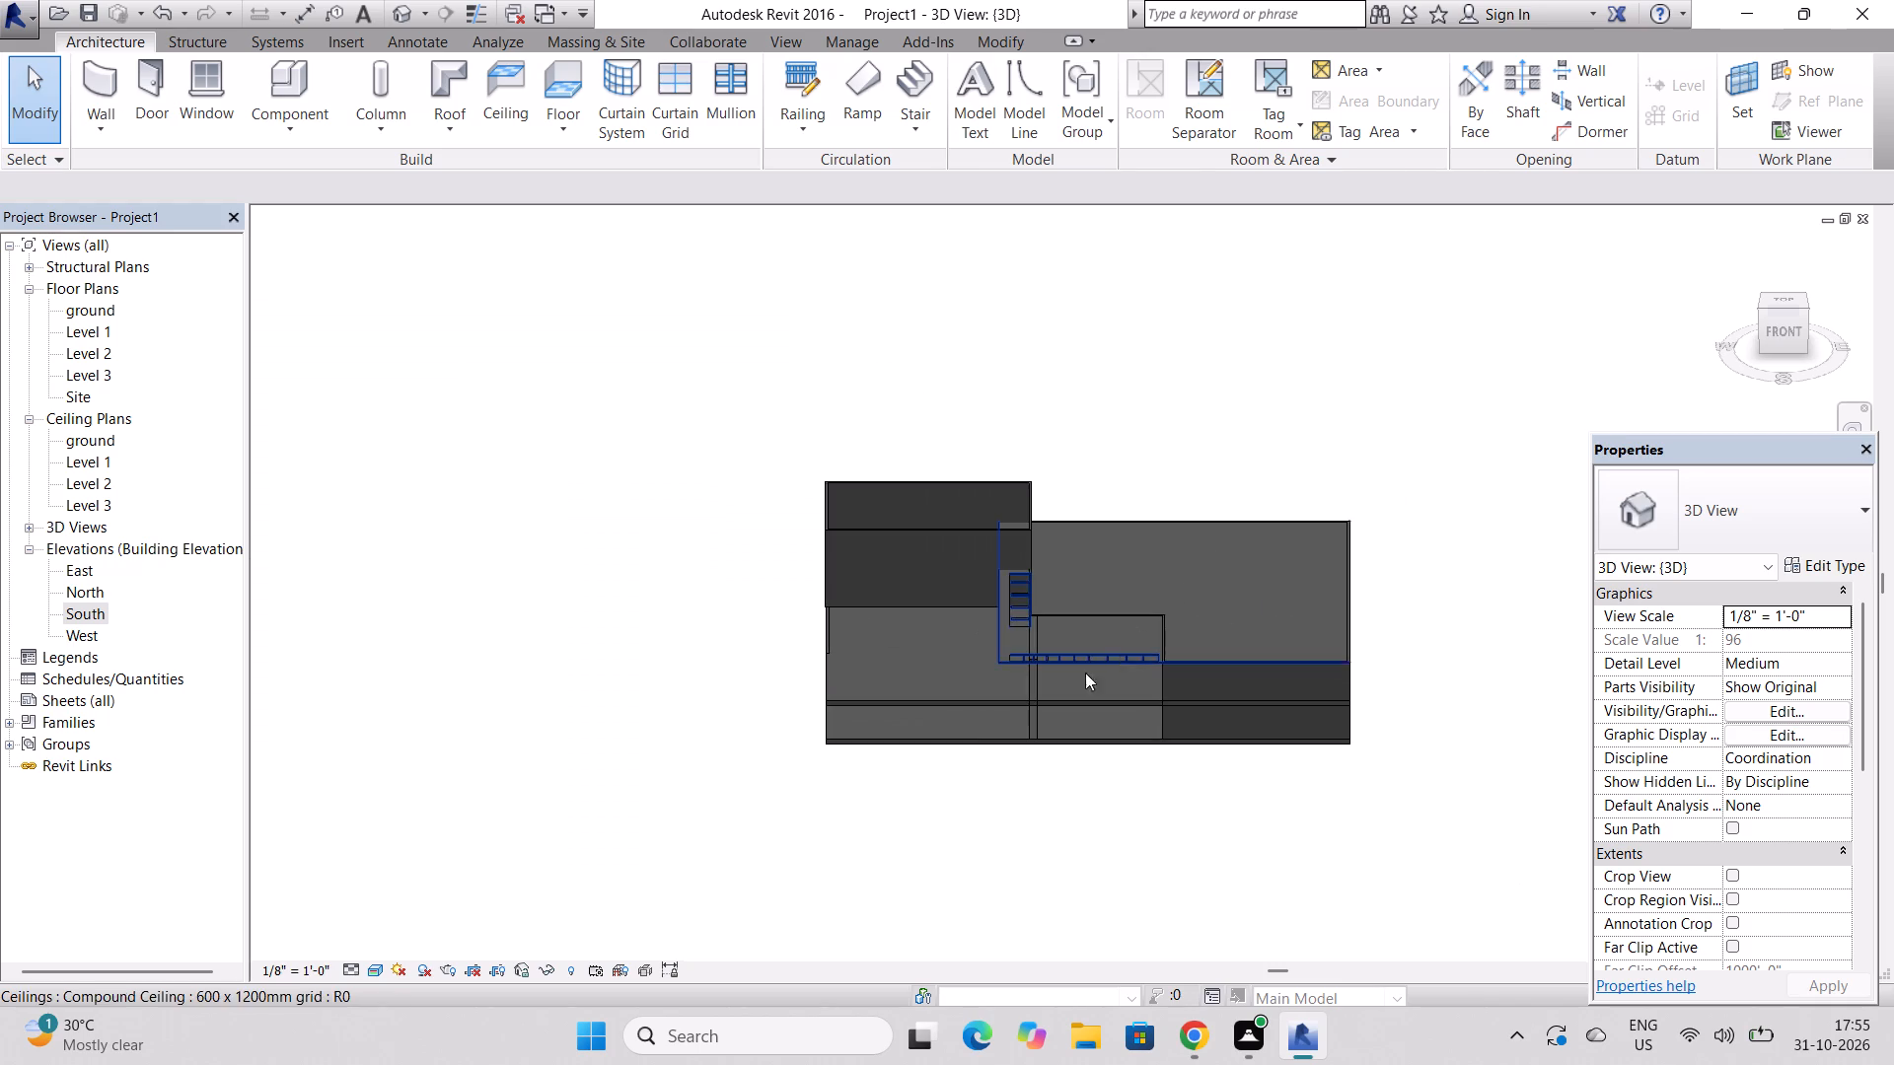
pyautogui.scroll(7, 1028, 674)
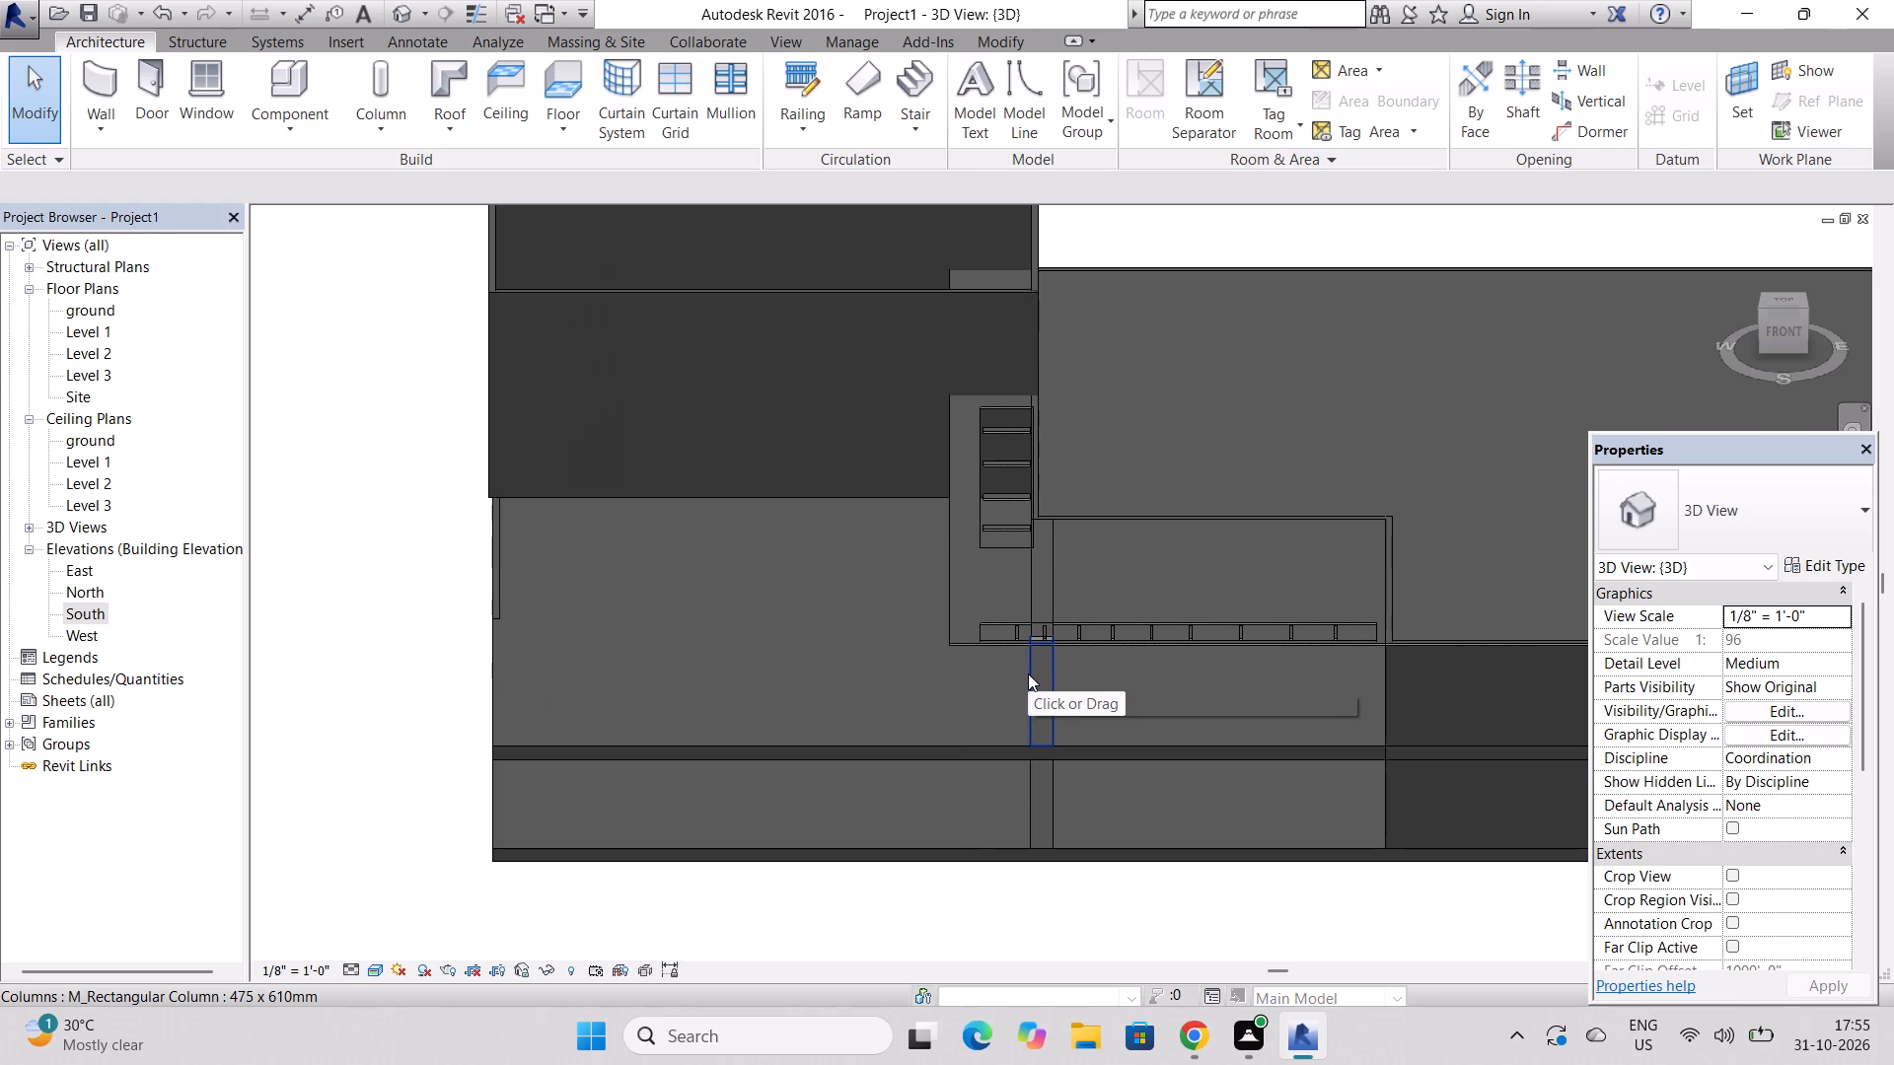
pyautogui.scroll(-6, 1028, 674)
pyautogui.scroll(6, 834, 697)
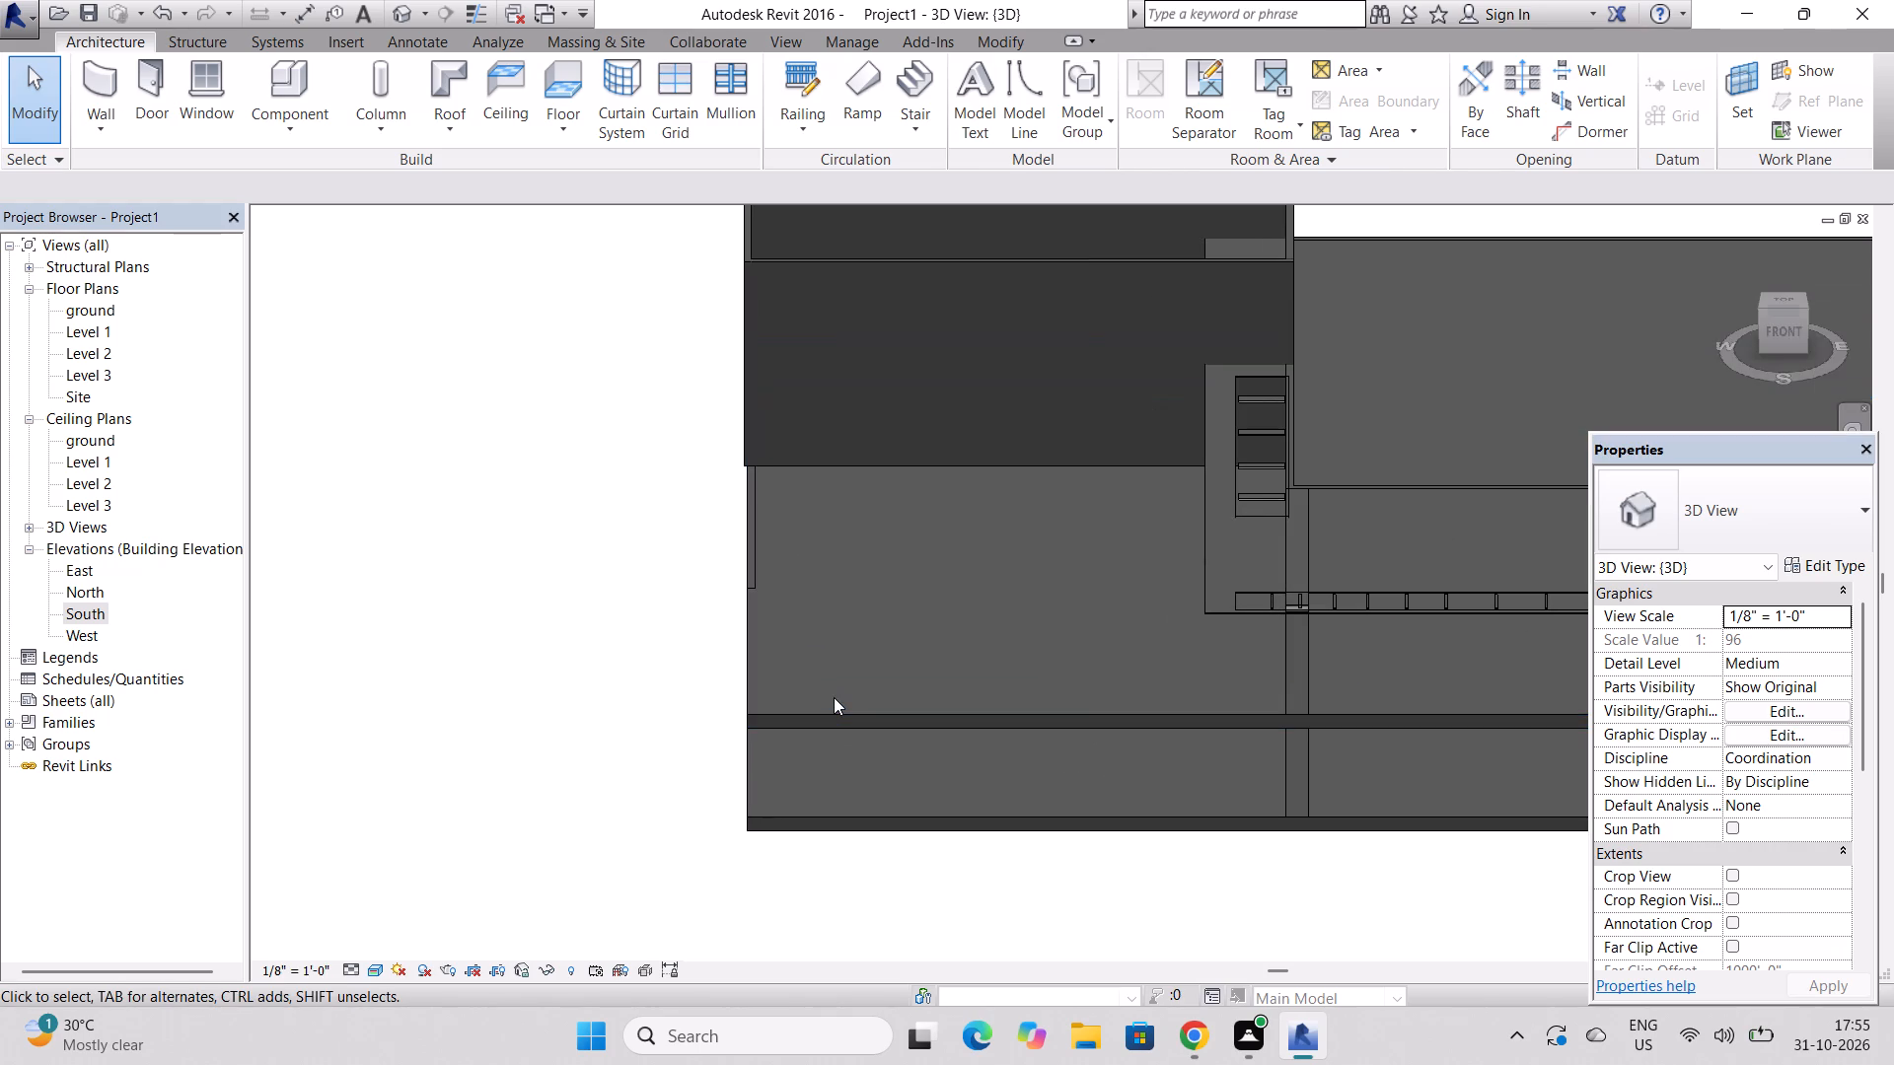
pyautogui.scroll(-4, 834, 697)
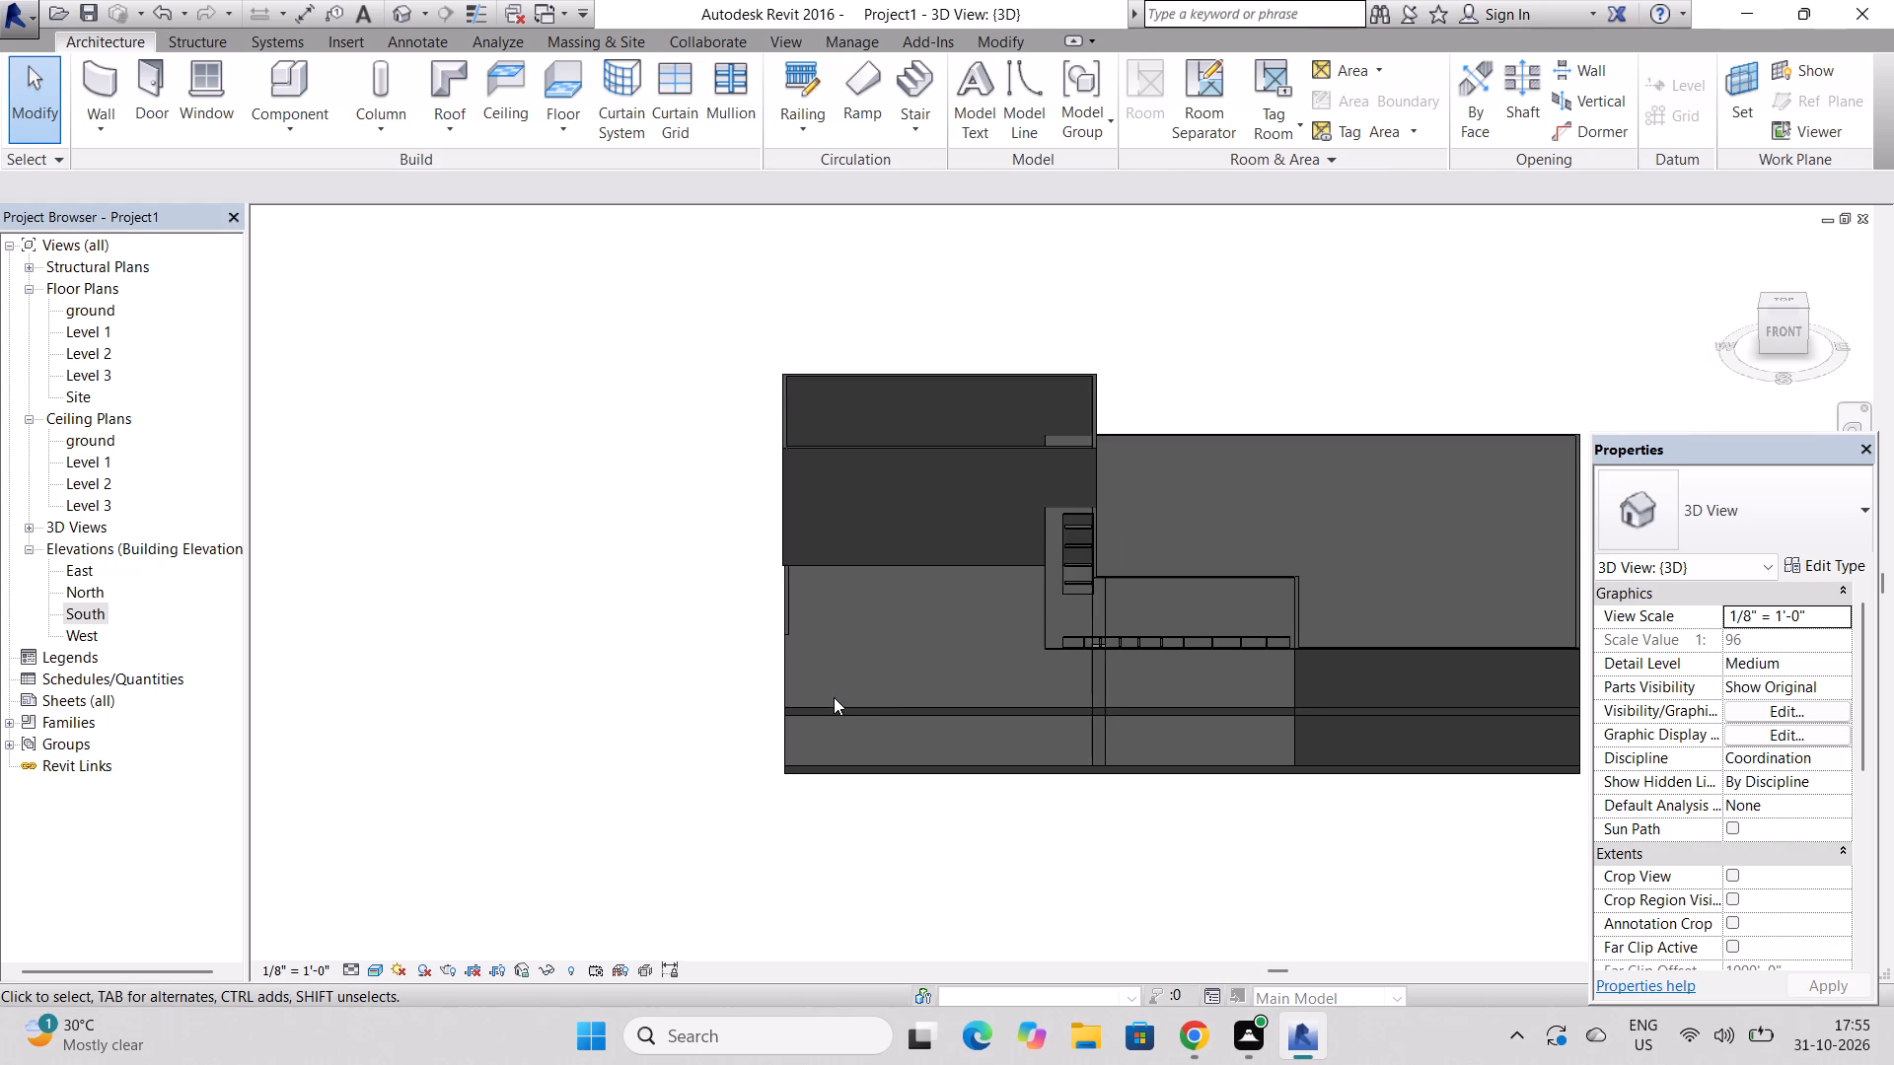
pyautogui.scroll(-1, 834, 697)
# Open the boundary sketch of the Level 1 Generic Floor - 400mm for editing and show it in the Level 1 floor plan.
pyautogui.doubleClick(837, 705)
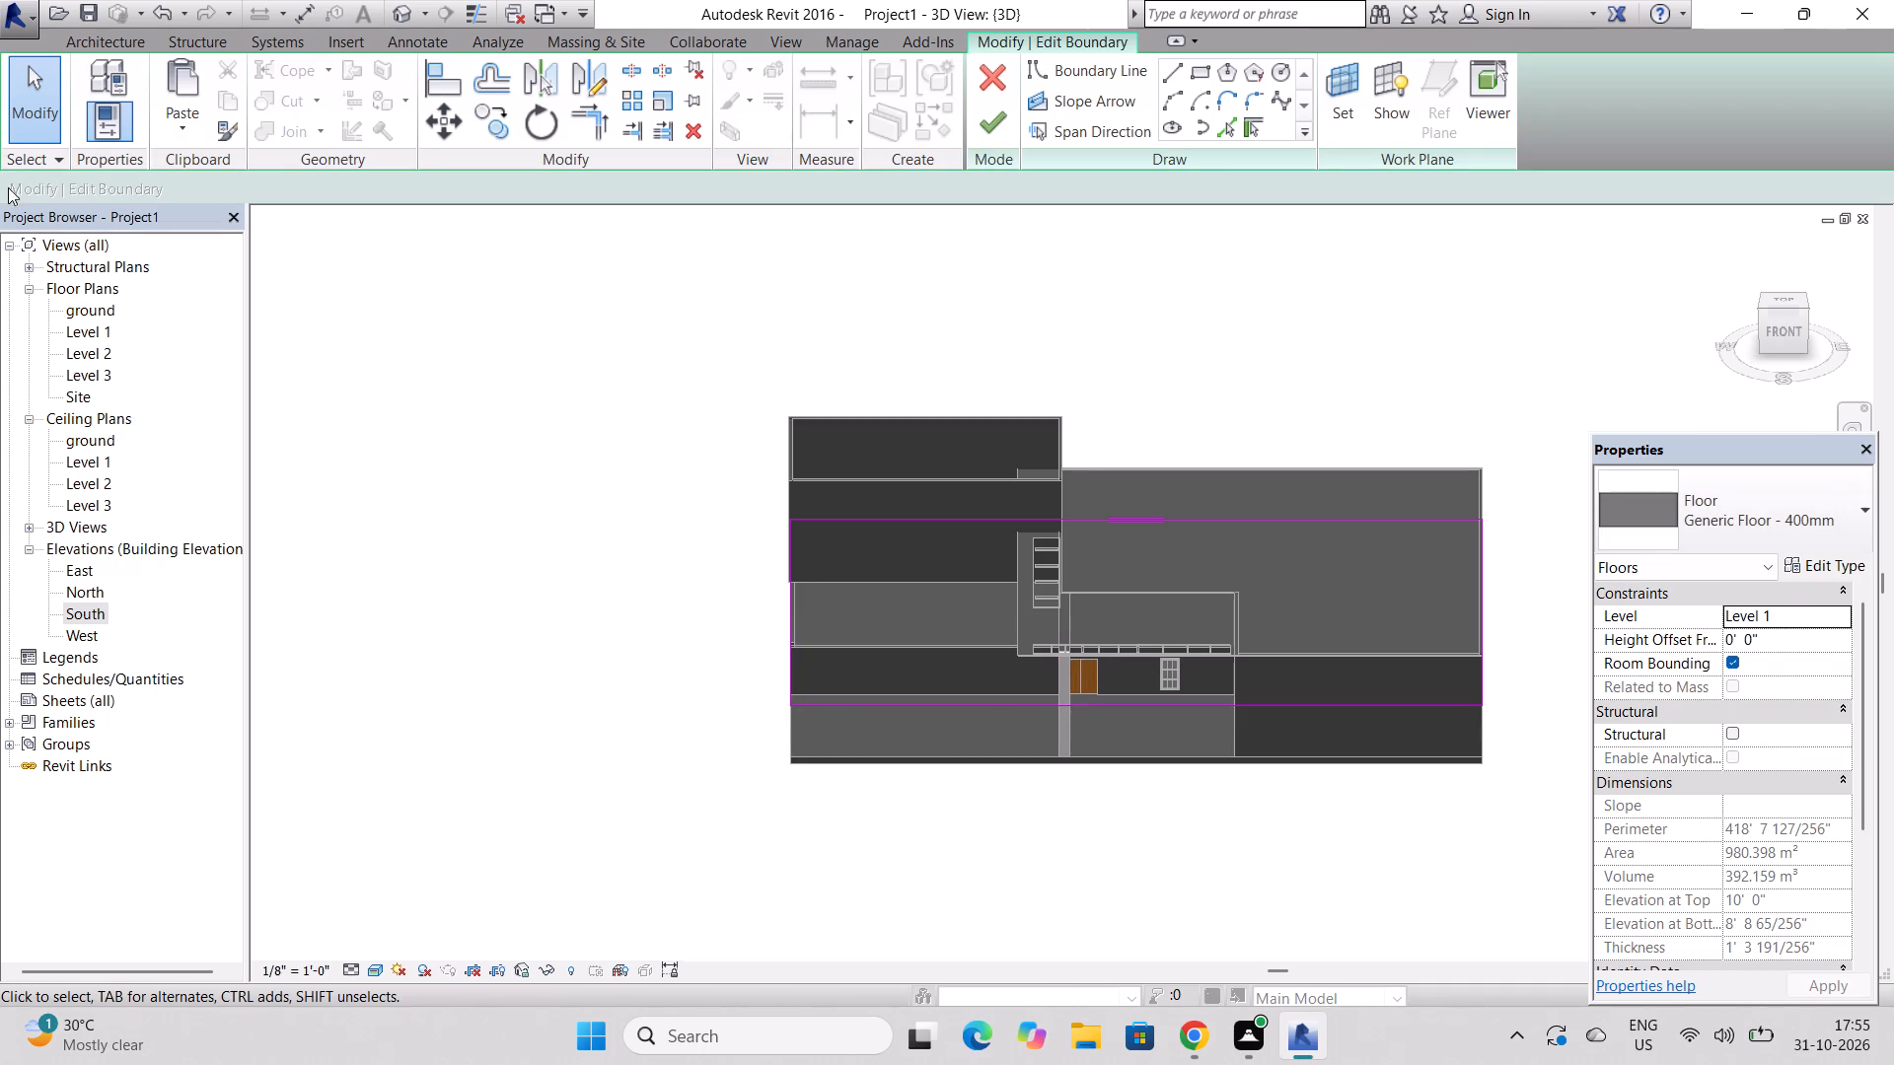
pyautogui.doubleClick(80, 330)
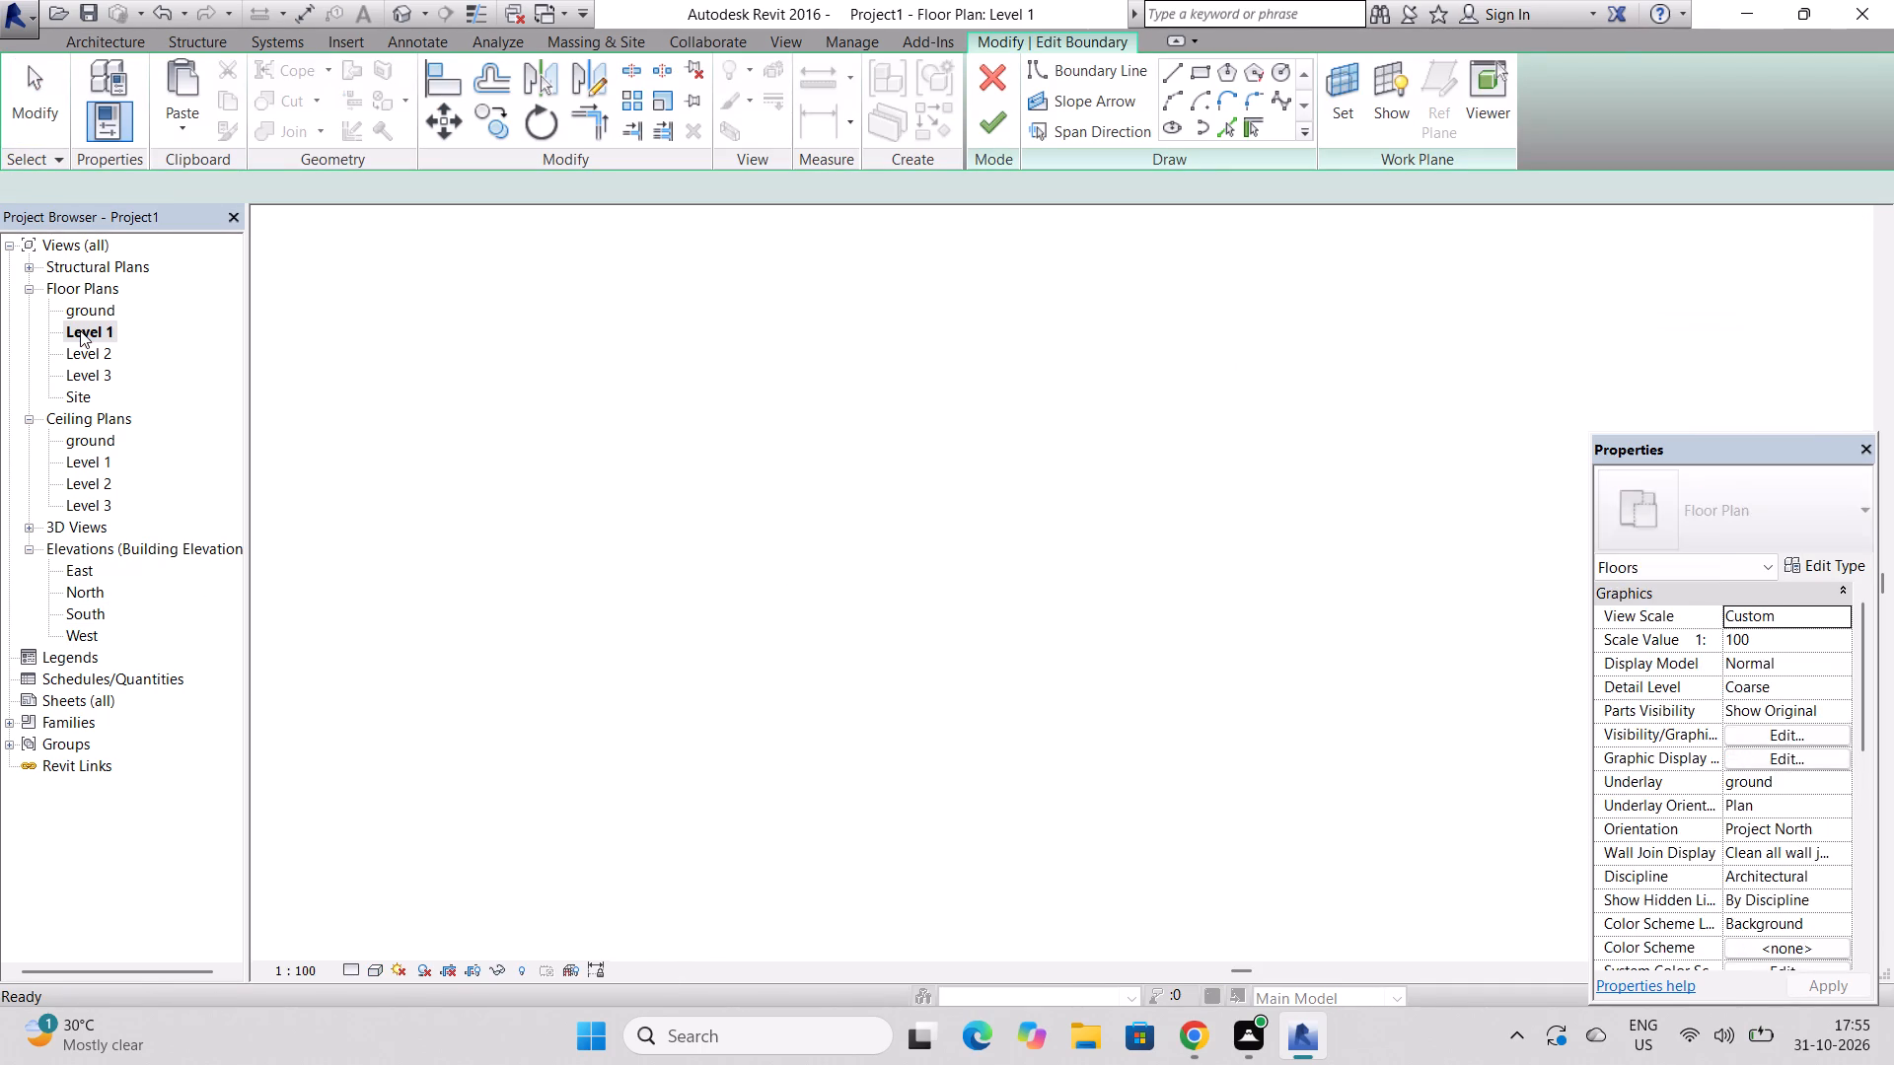
pyautogui.scroll(-10, 928, 381)
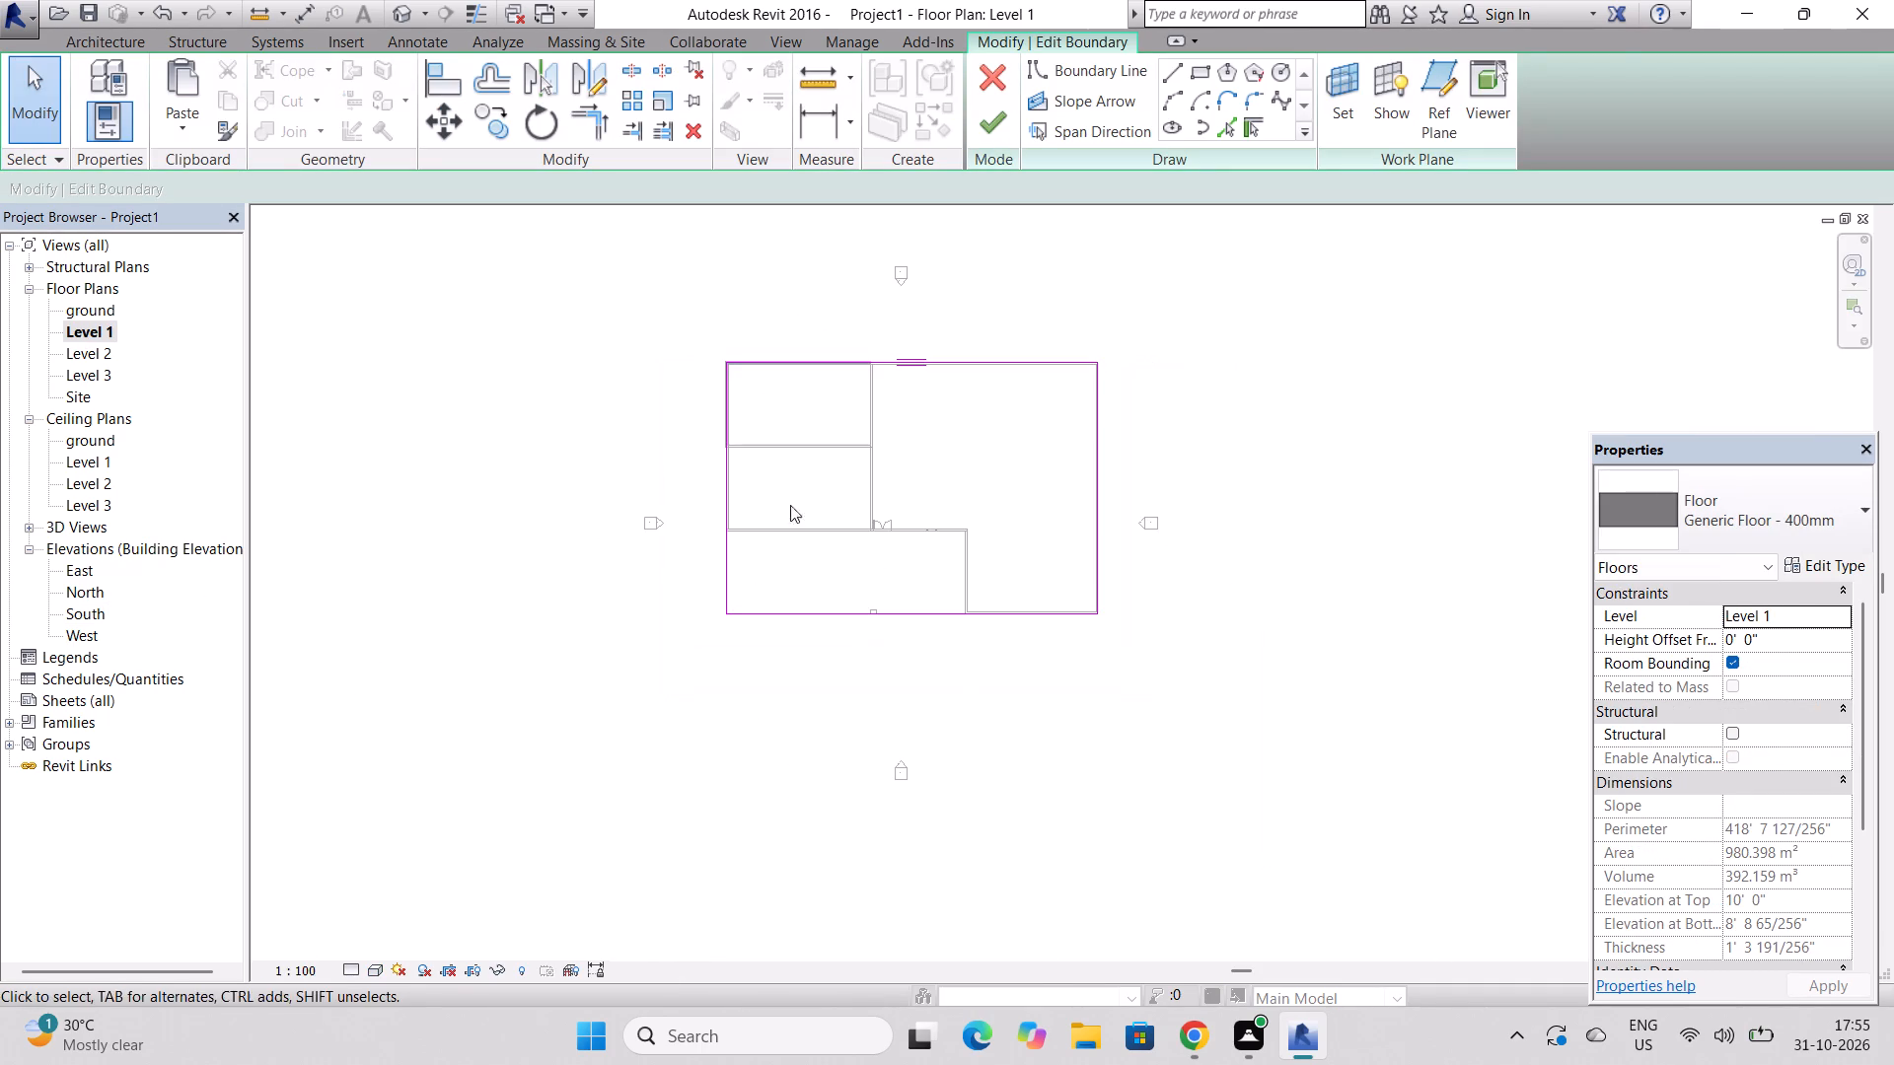
pyautogui.scroll(9, 838, 652)
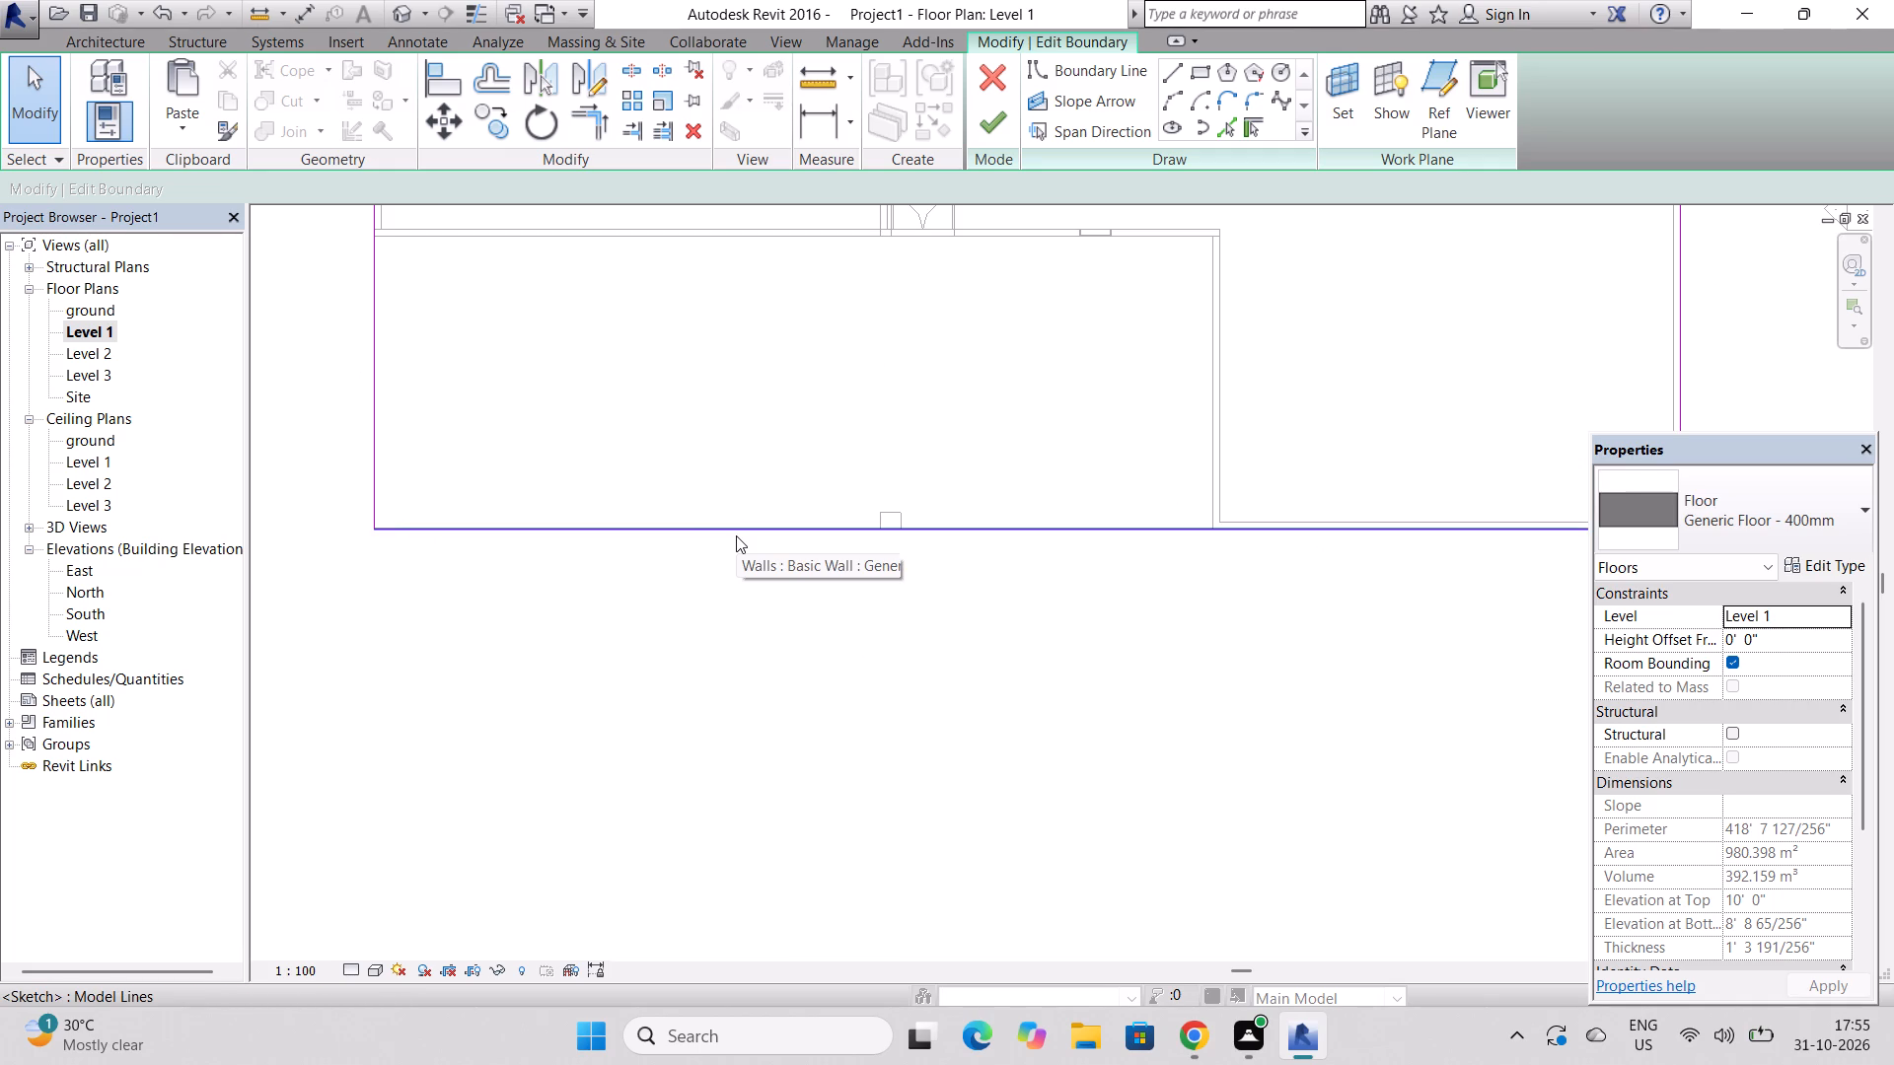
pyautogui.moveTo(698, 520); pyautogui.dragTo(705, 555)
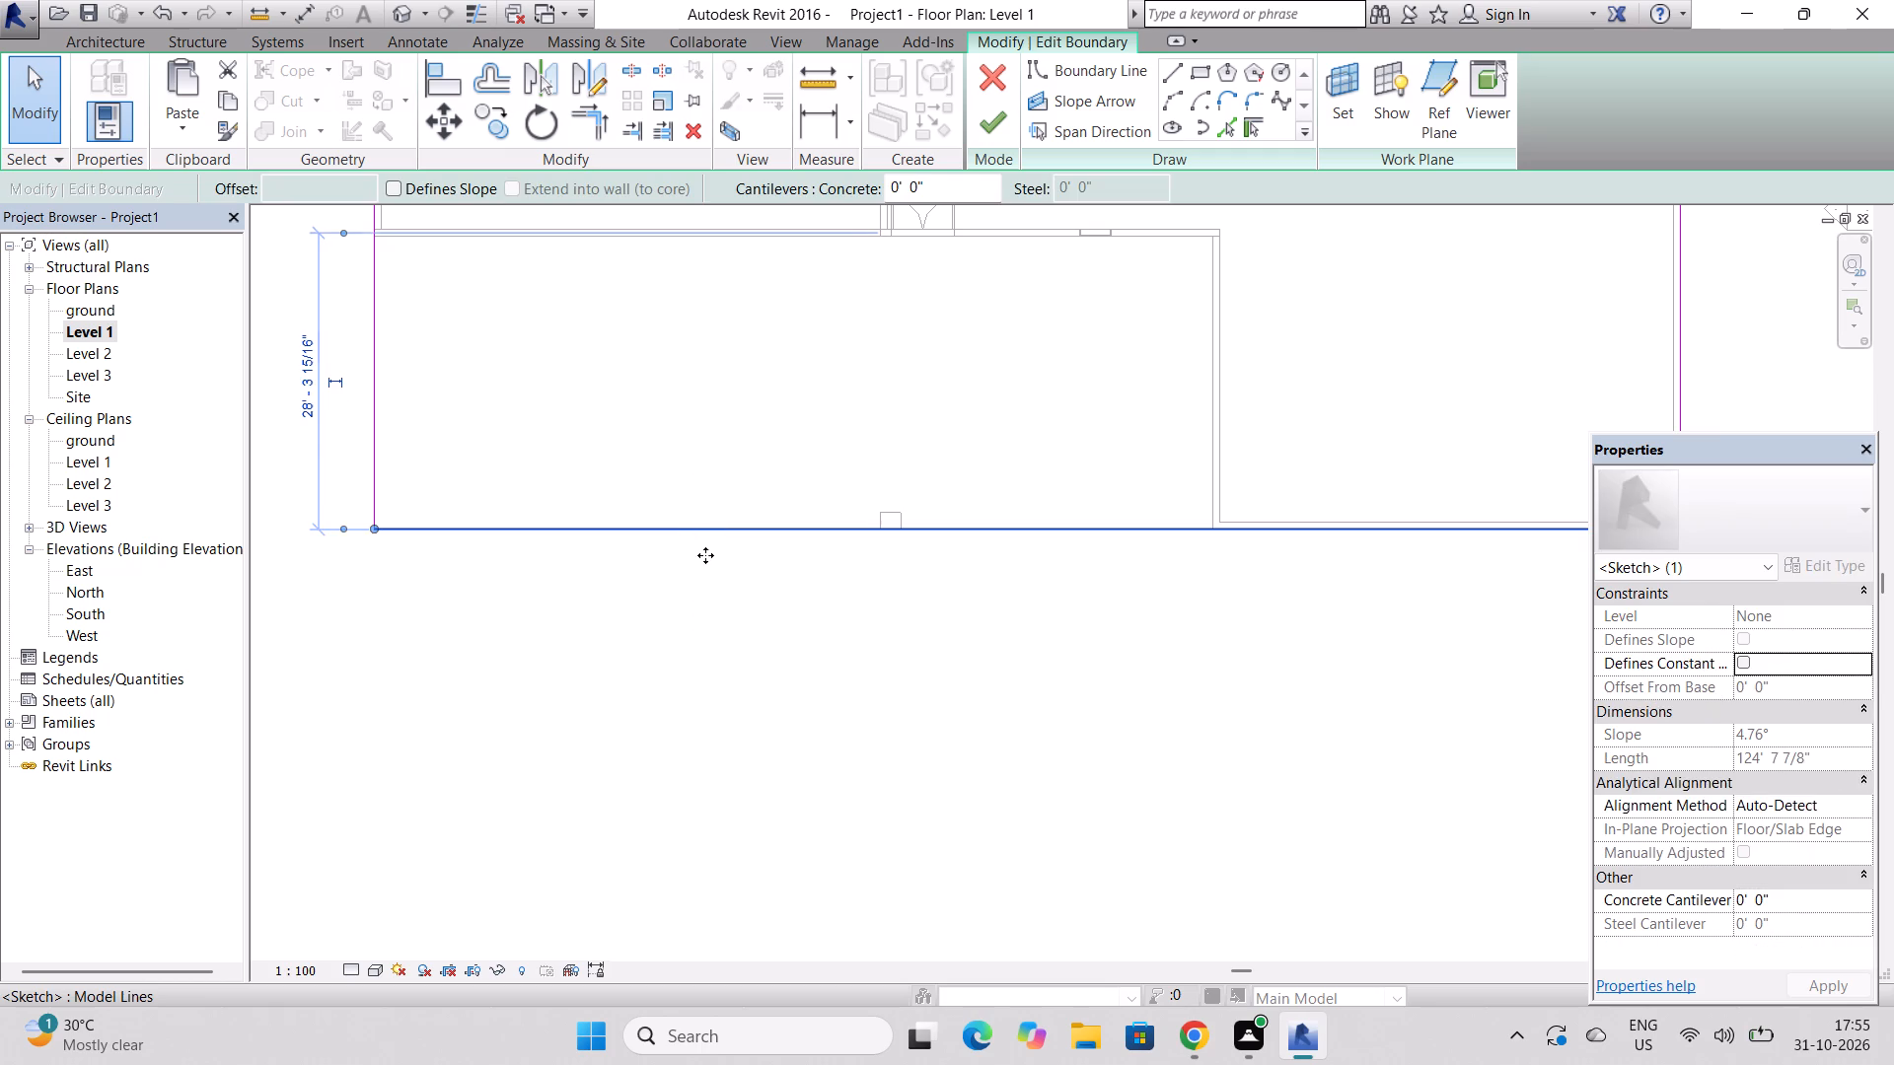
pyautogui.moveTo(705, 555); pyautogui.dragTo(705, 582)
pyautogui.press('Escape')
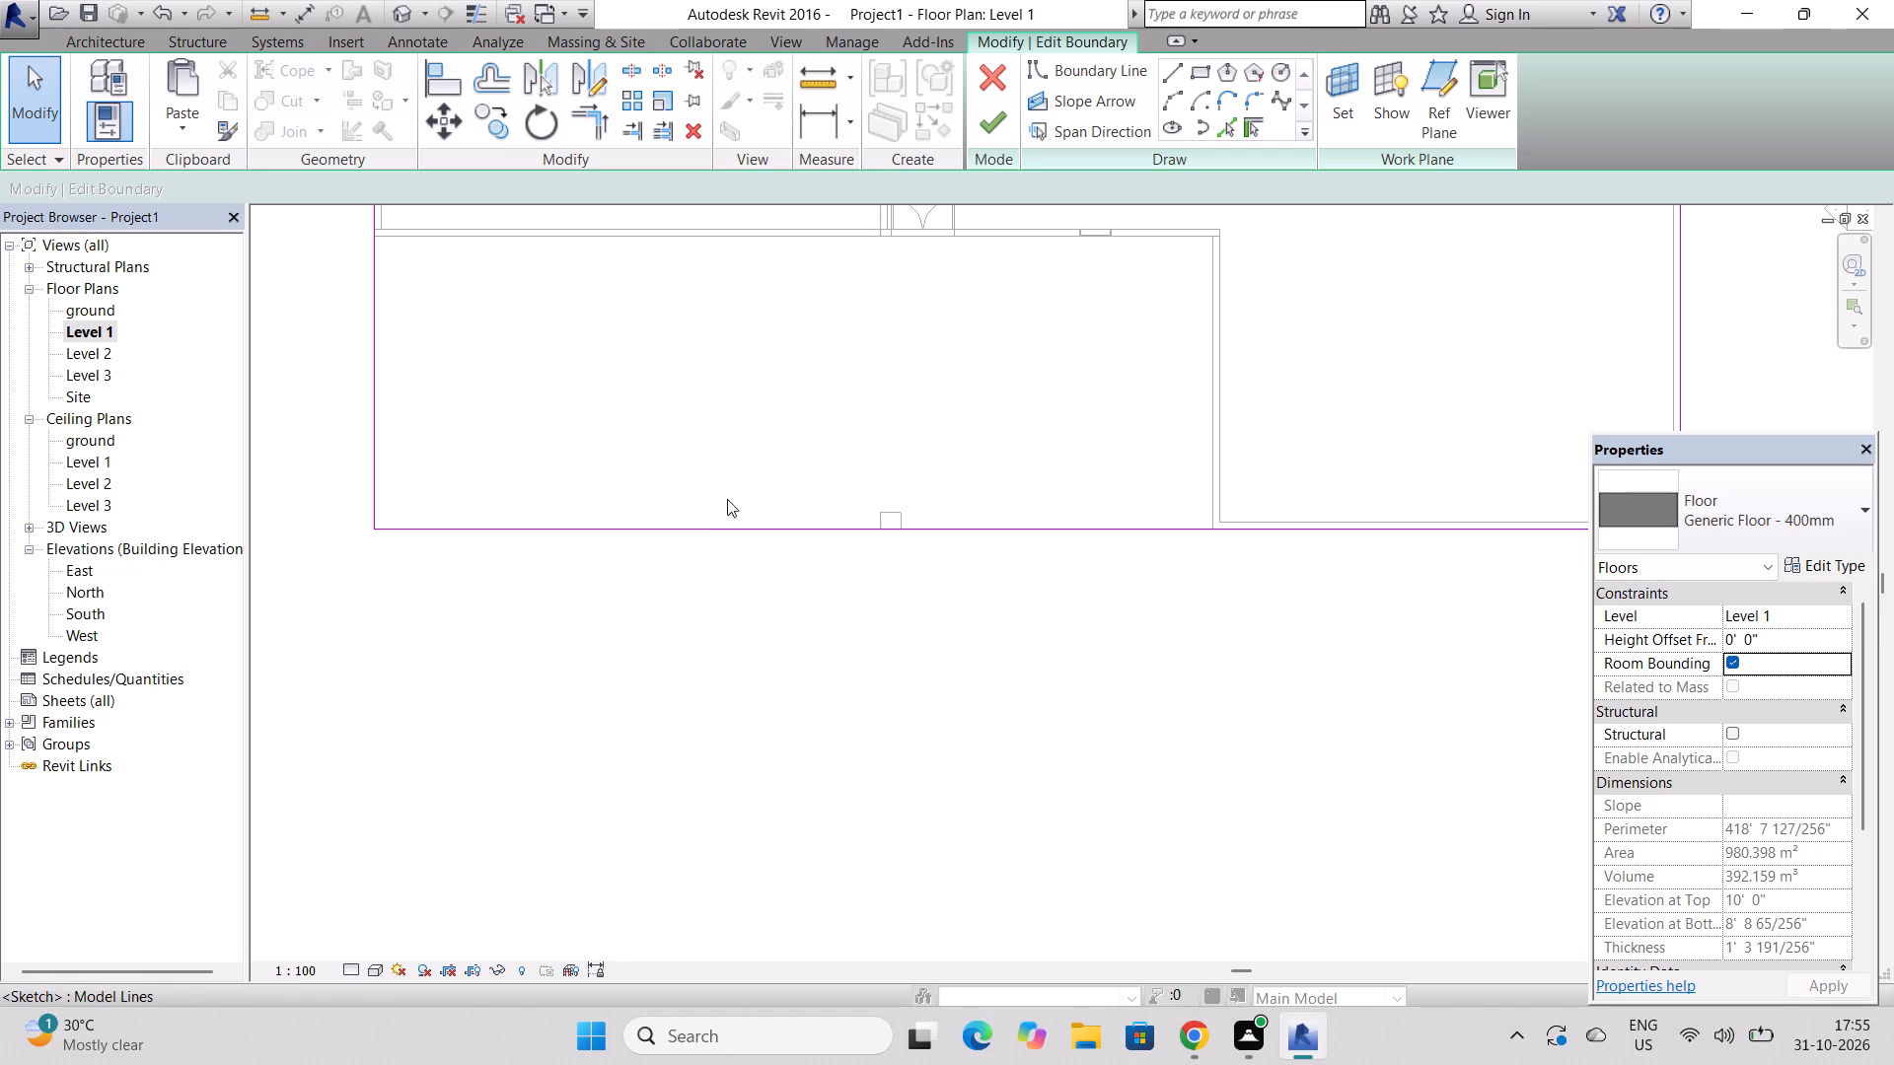
# Shorten the floor's front boundary line by bringing its porch-side end to the outer wall corner, leaving the porch edge open.
pyautogui.click(720, 524)
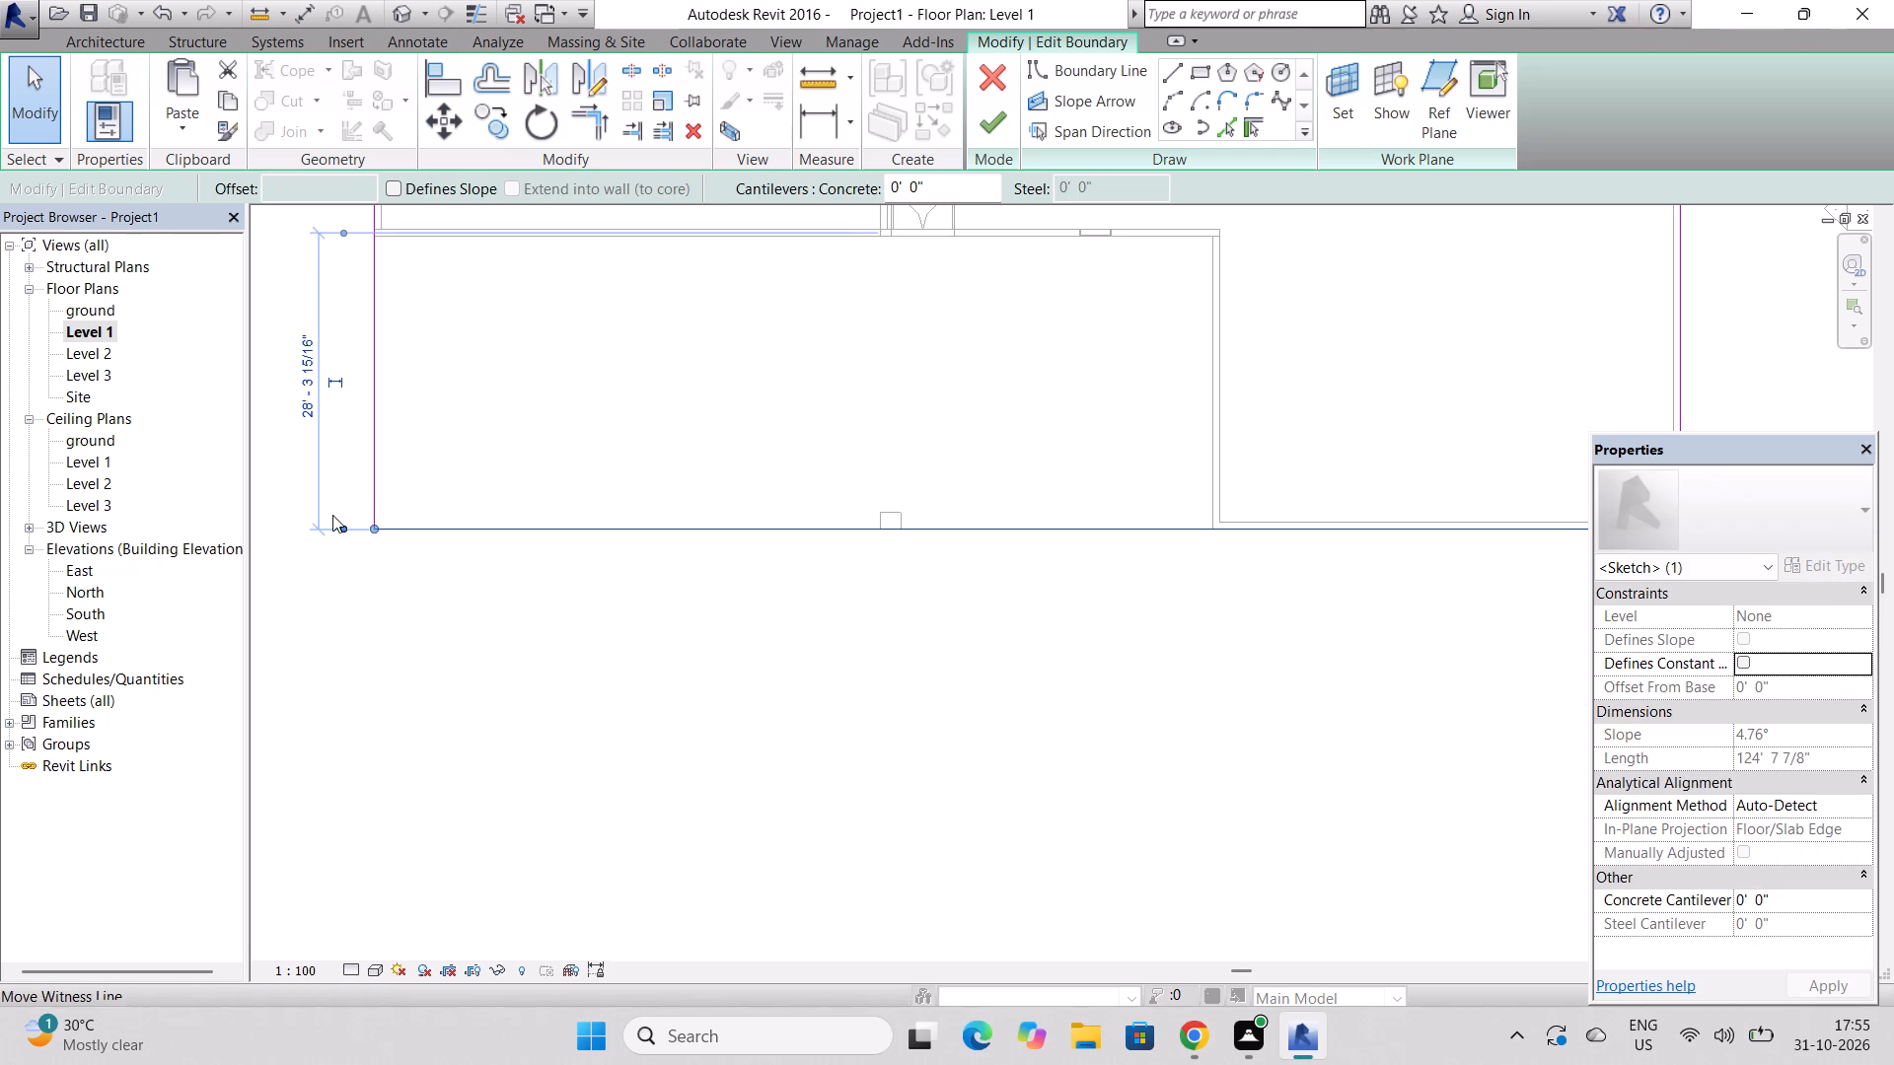
pyautogui.moveTo(374, 529); pyautogui.dragTo(1211, 531)
pyautogui.press('Escape')
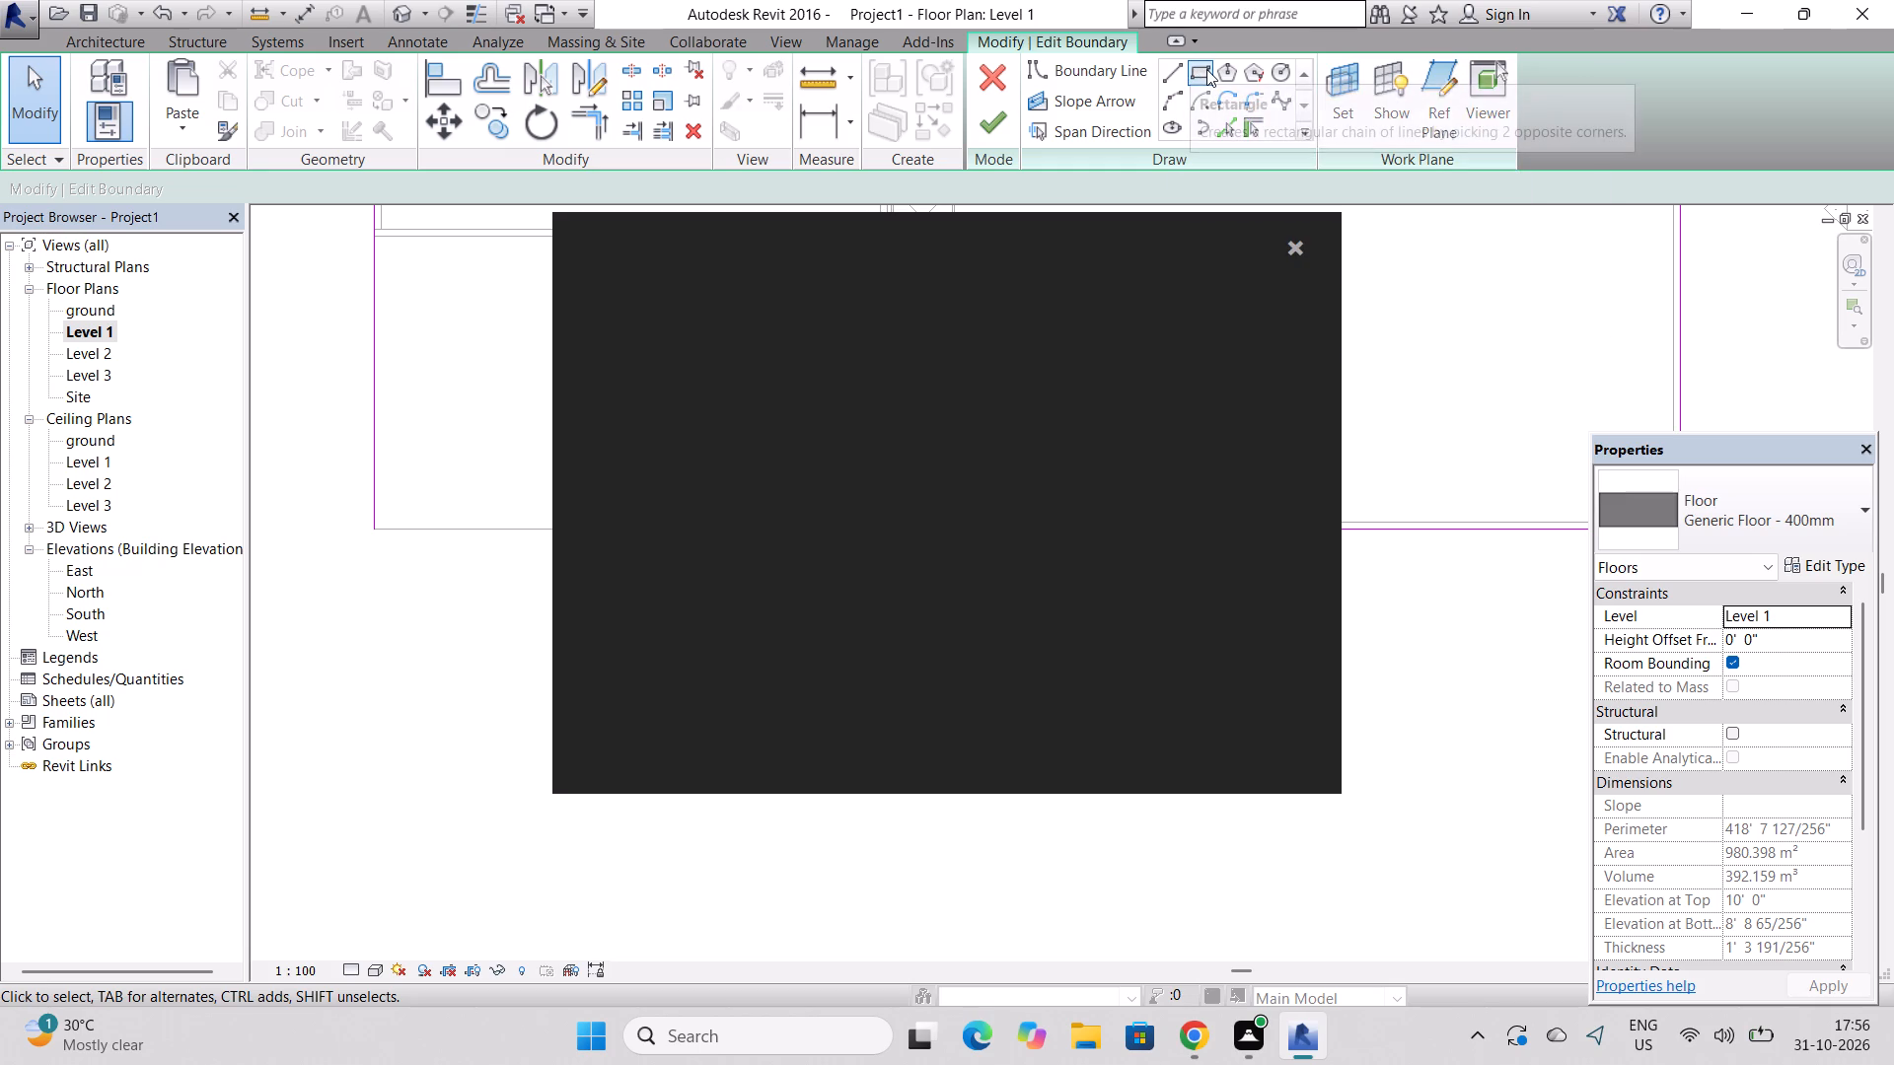
# Extend the floor 40' beyond the porch edge with boundary lines, about 80' 8" wide, closing at the wall corner, and finish the sketch.
pyautogui.click(1170, 71)
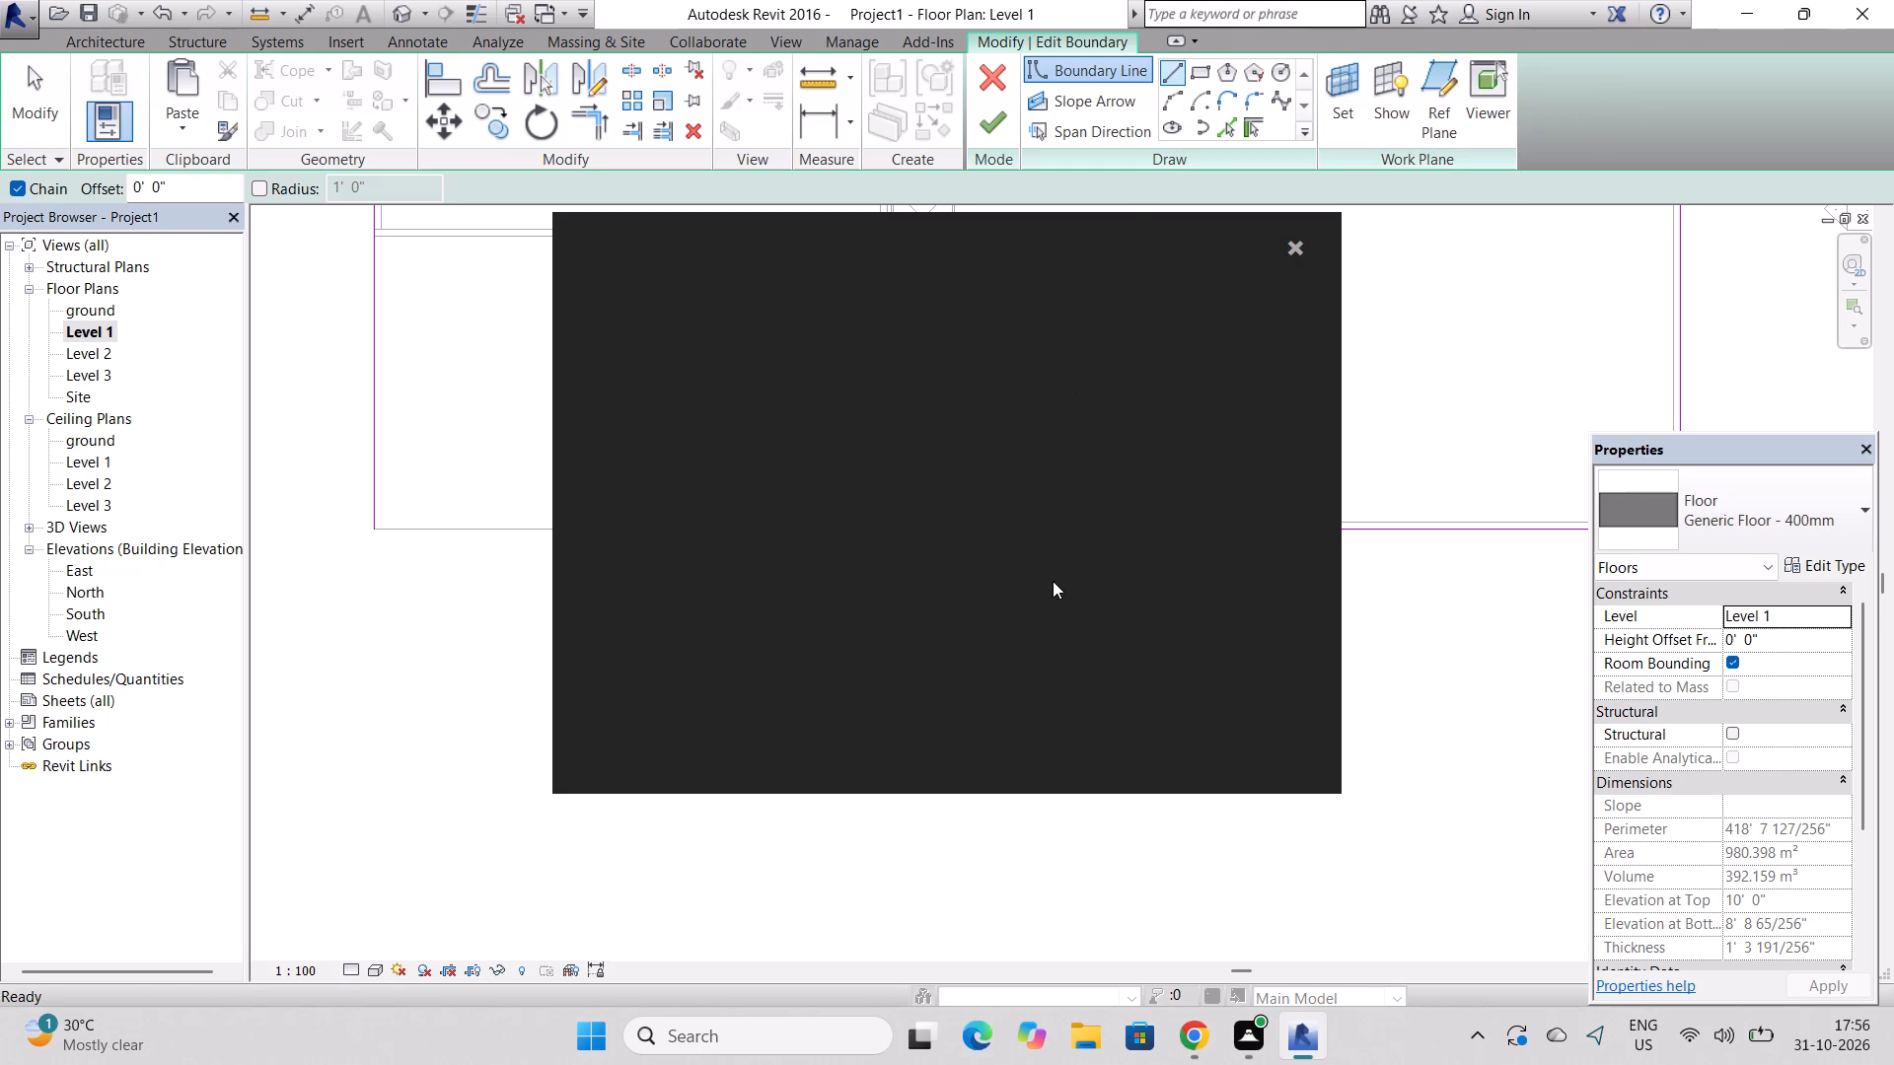
pyautogui.click(1294, 246)
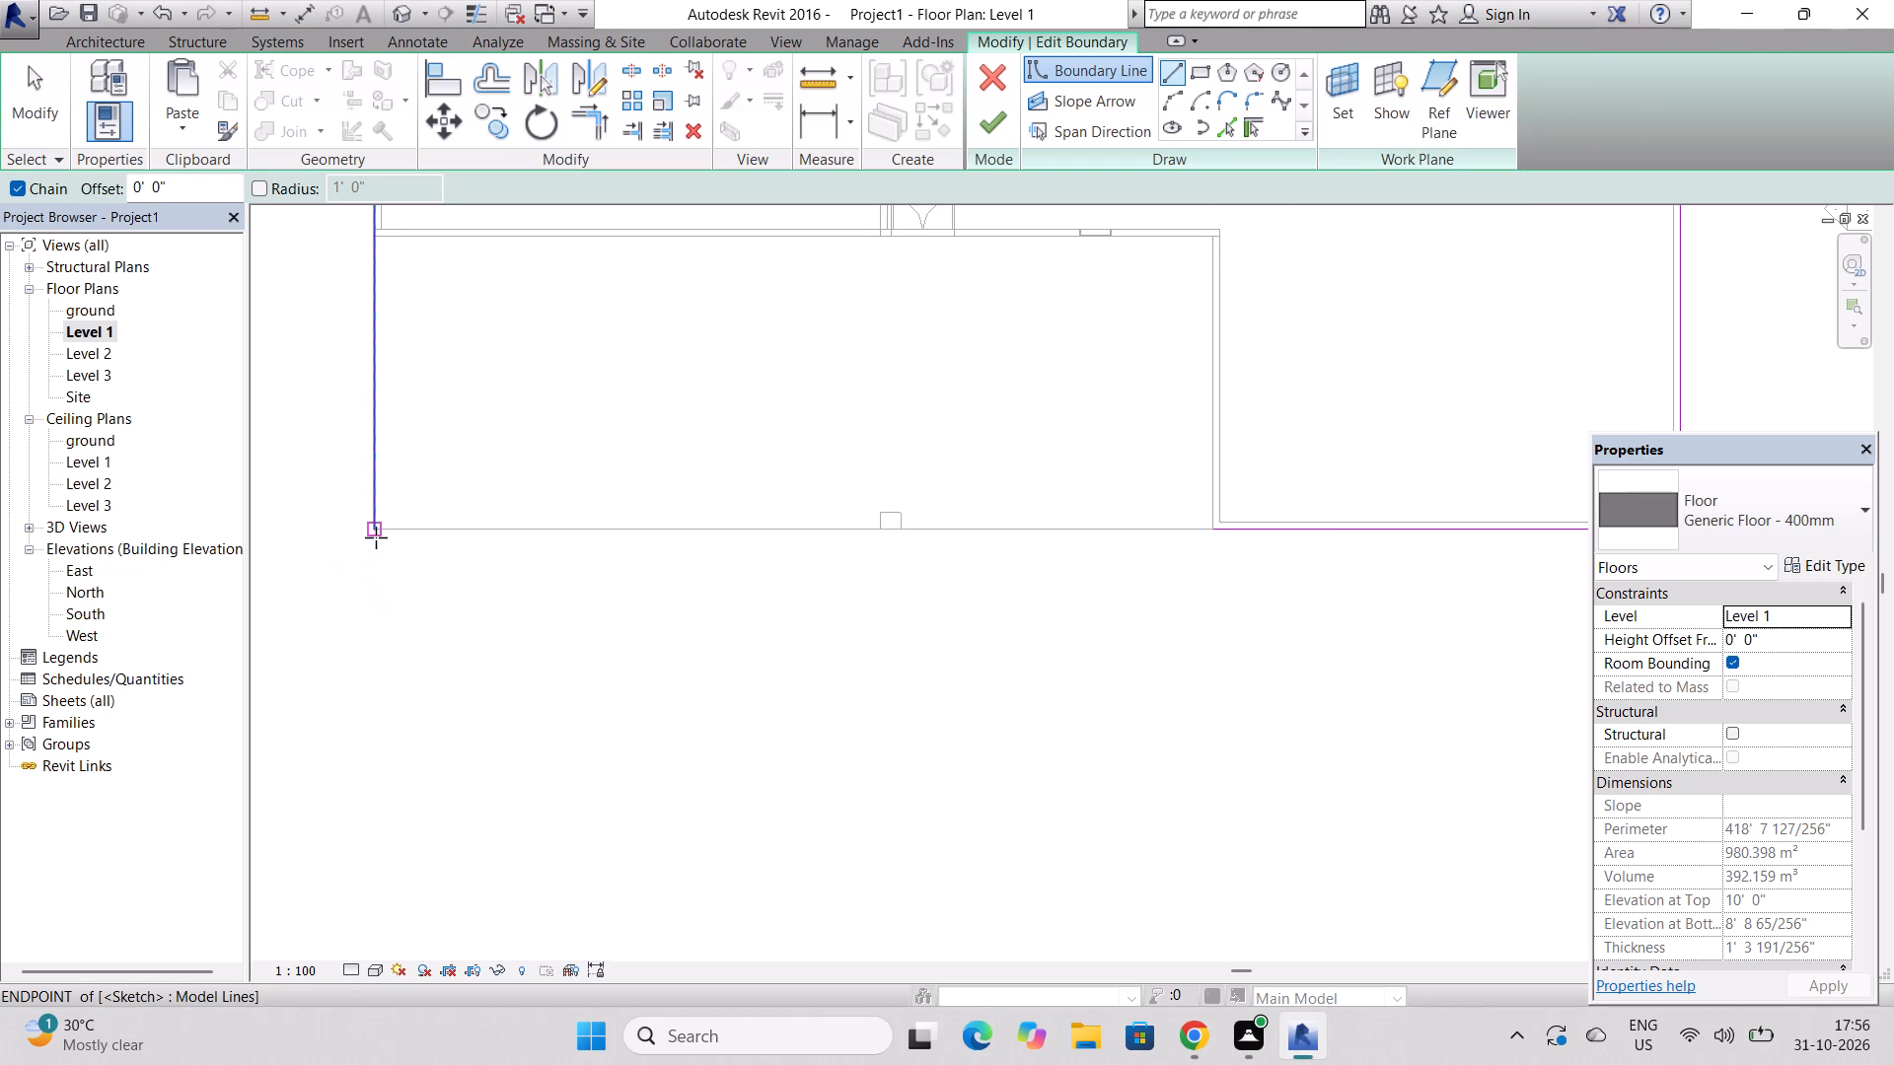
pyautogui.click(376, 536)
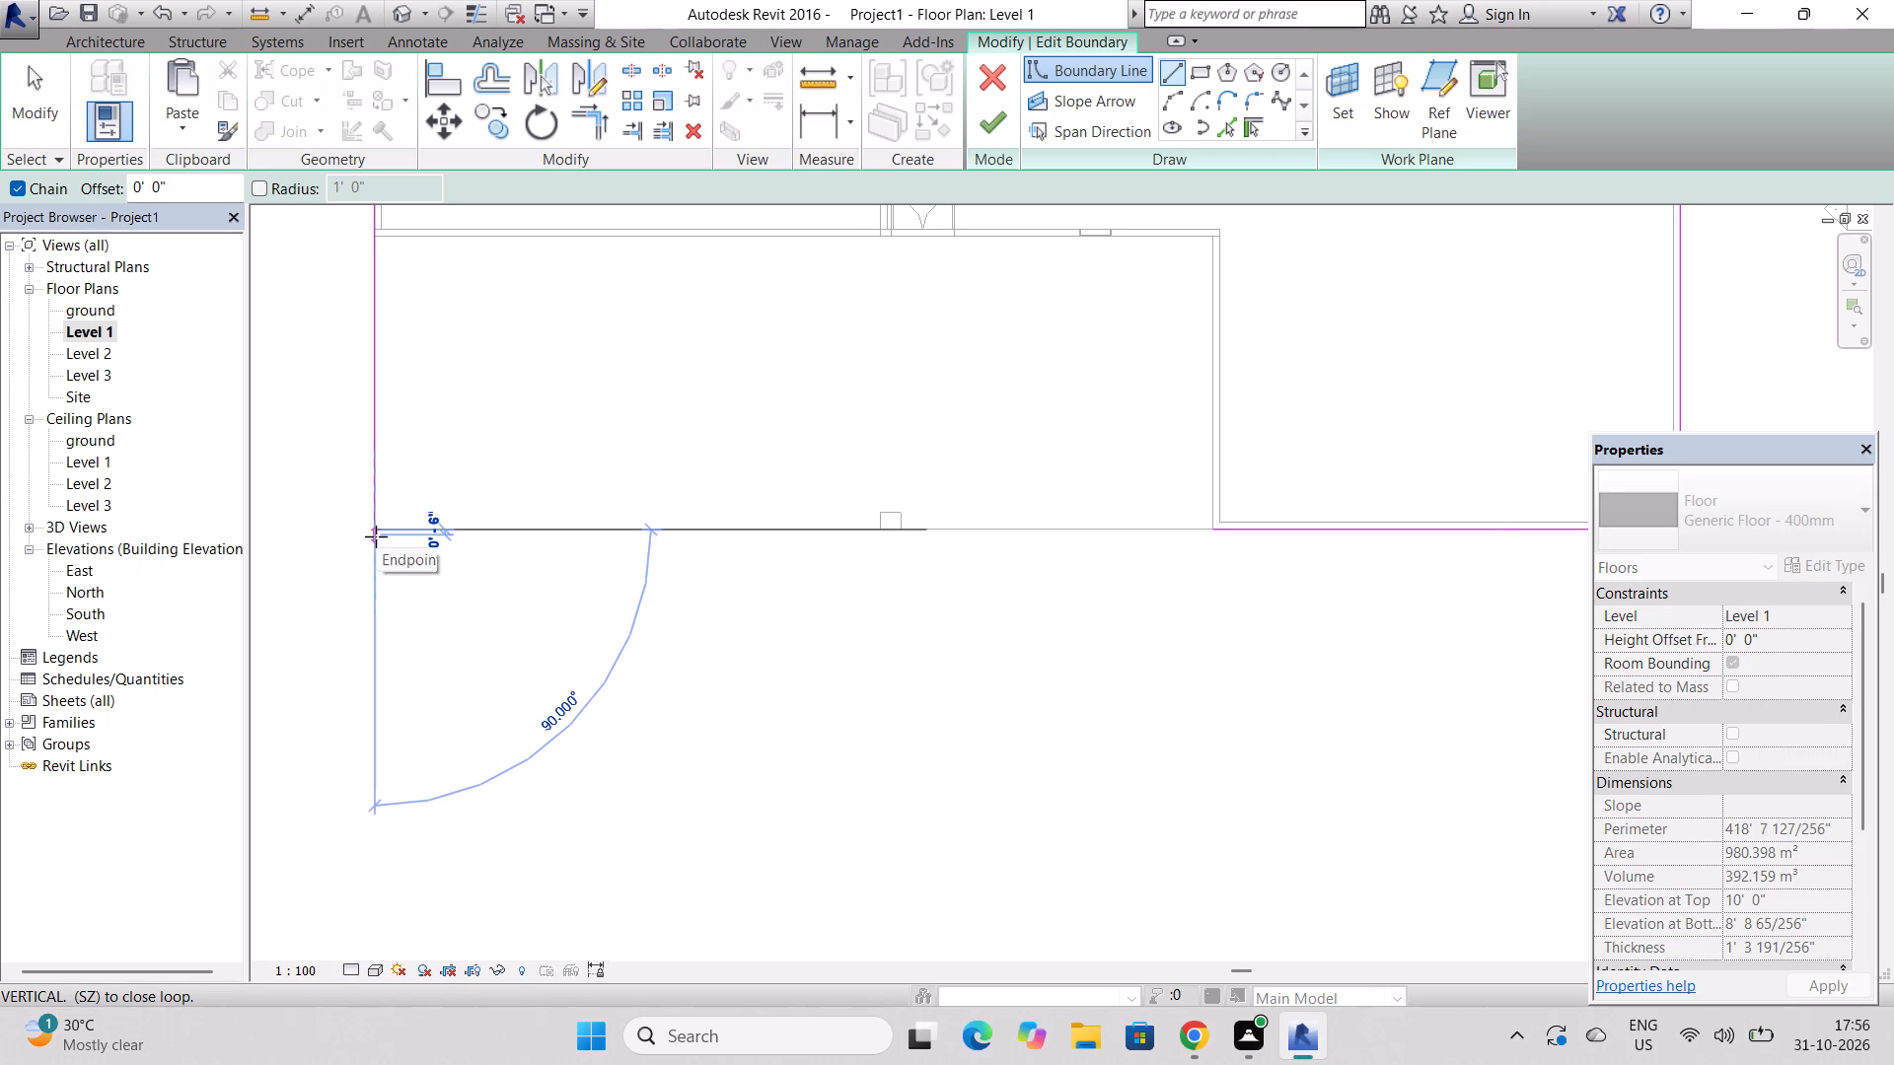
pyautogui.scroll(-2, 376, 536)
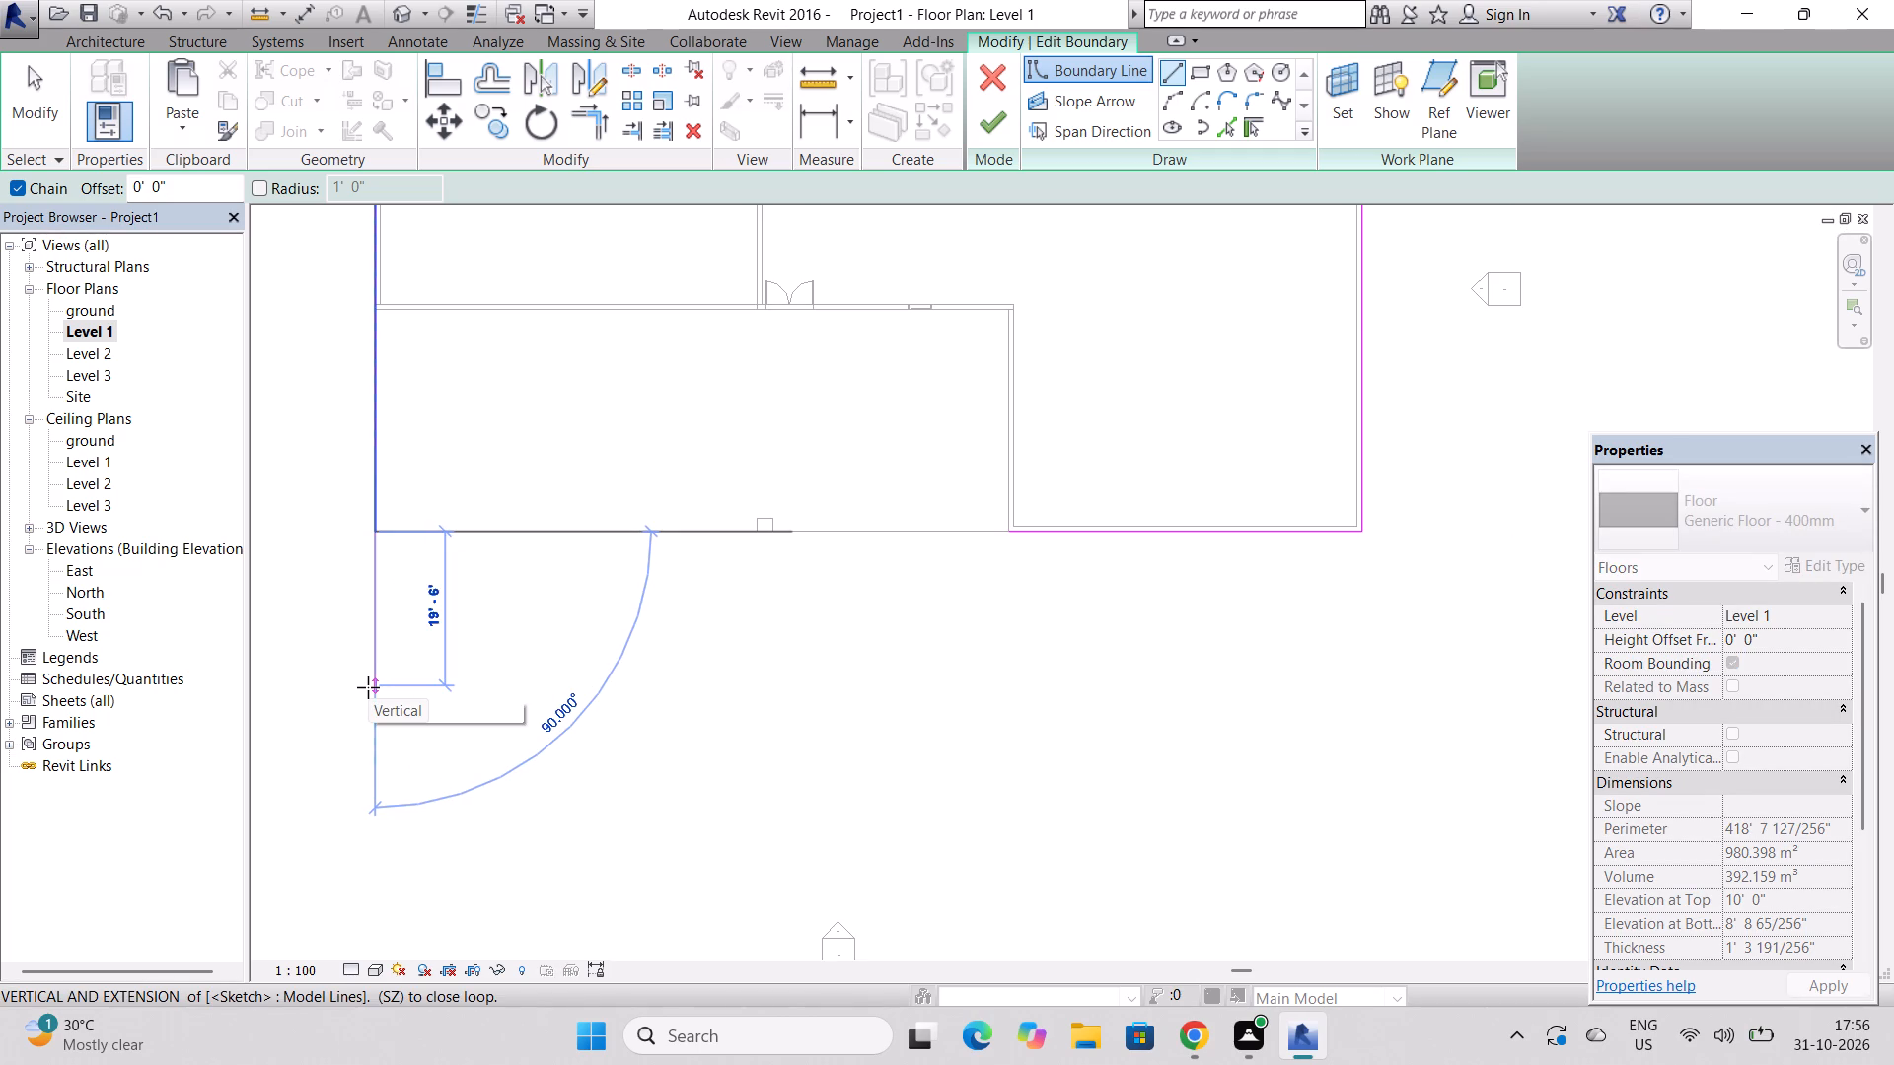
pyautogui.scroll(-4, 368, 687)
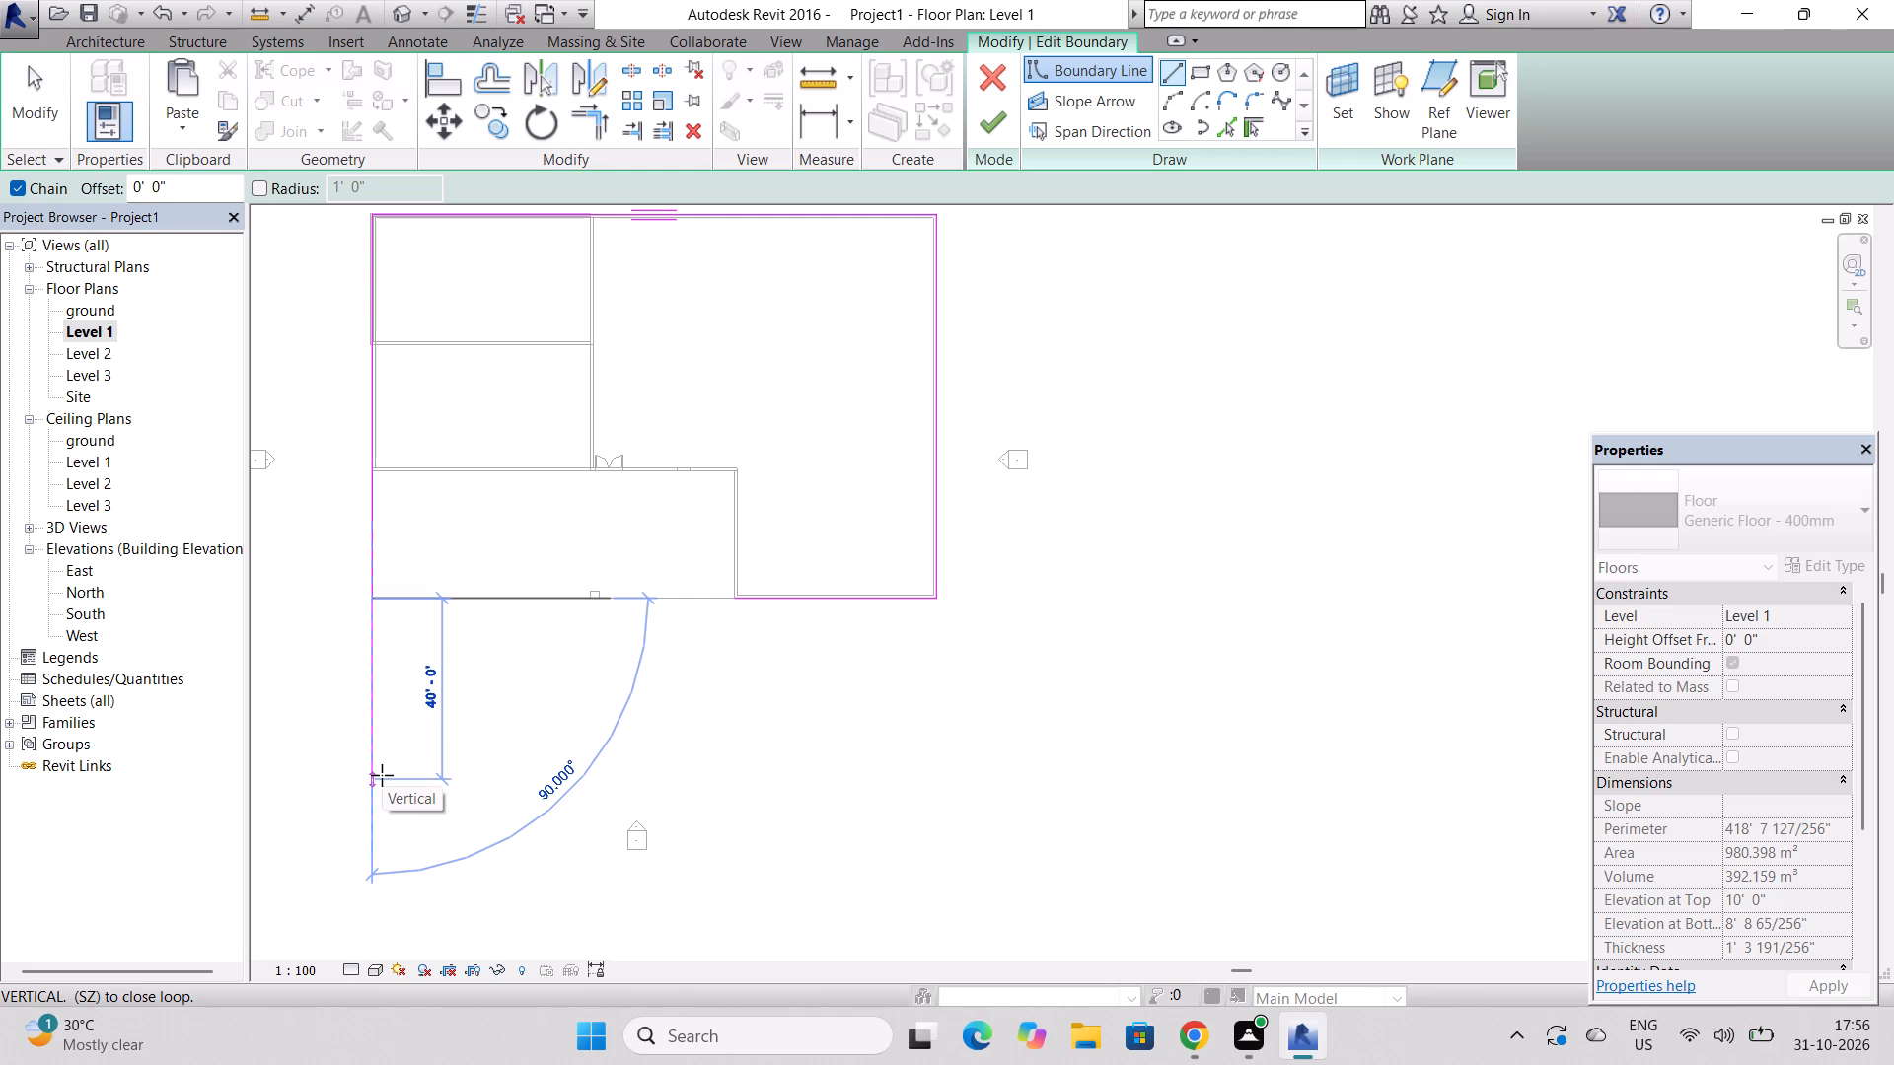
pyautogui.click(382, 775)
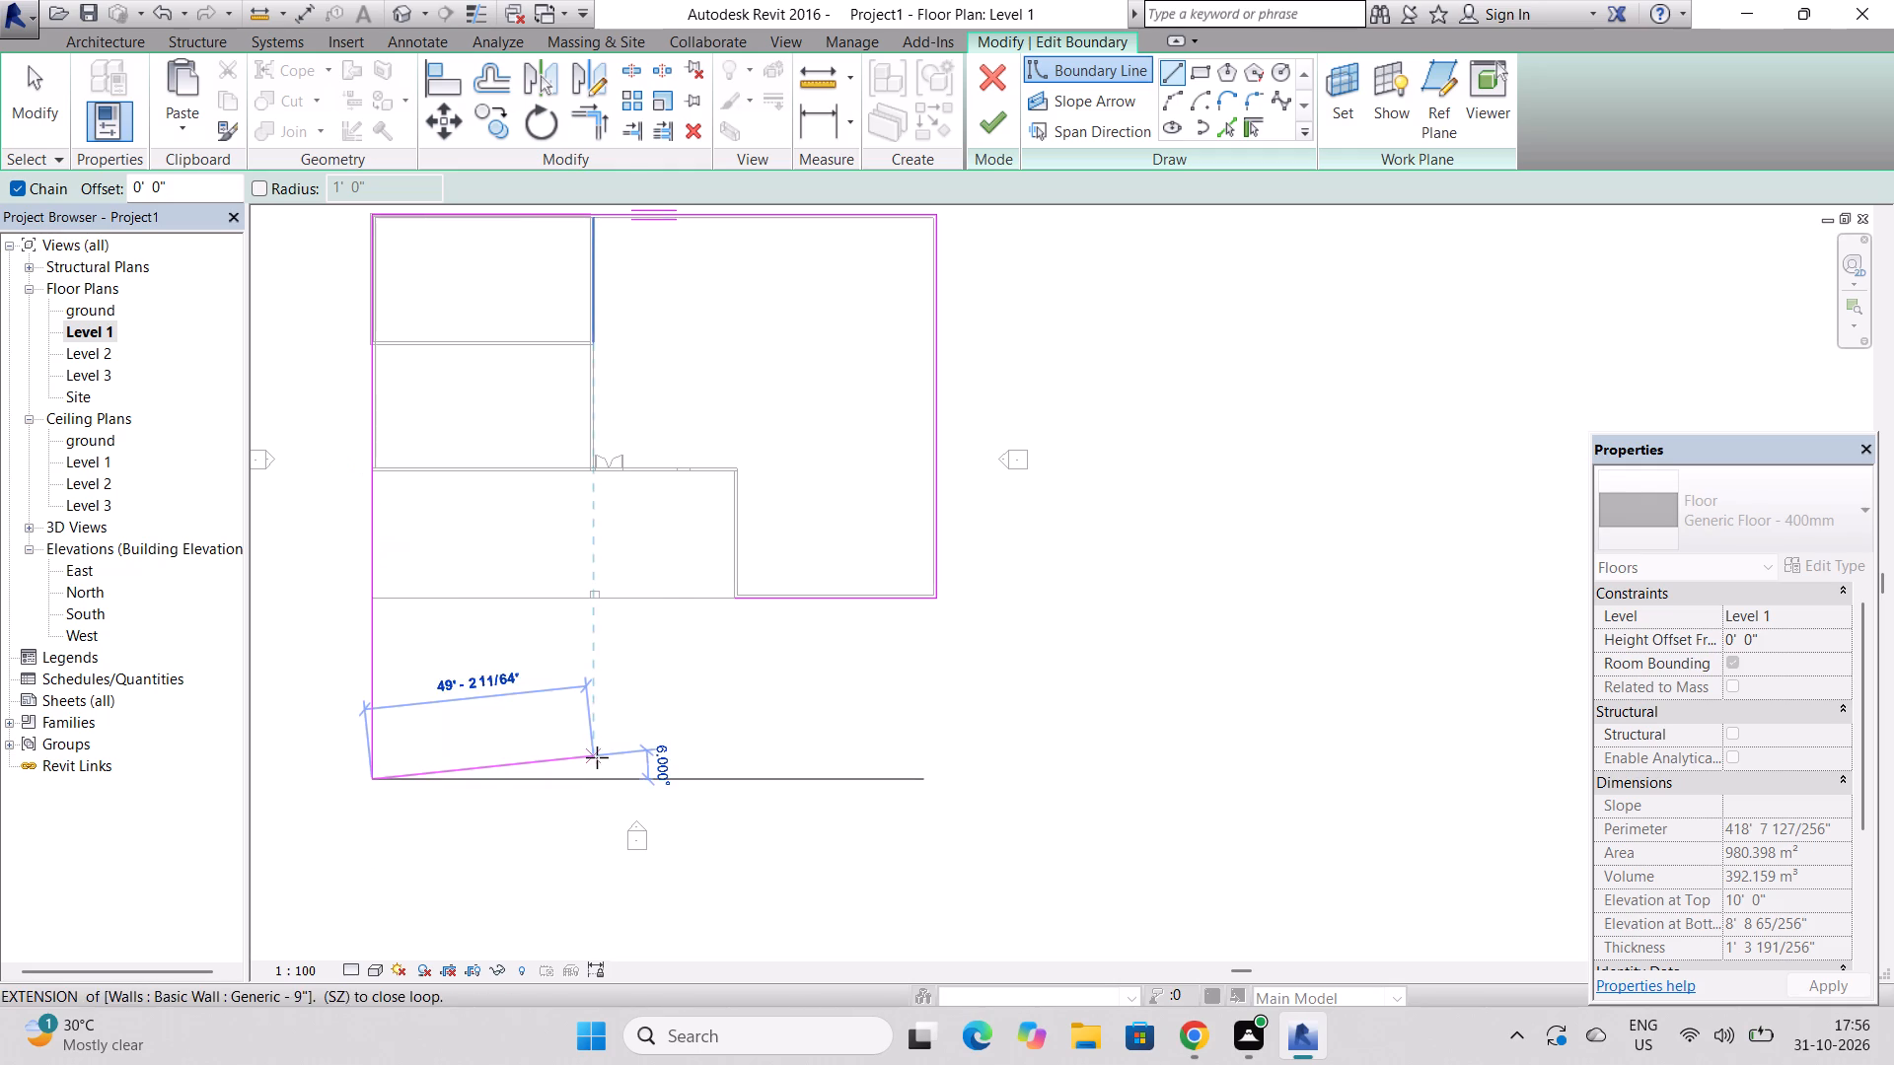
pyautogui.scroll(2, 688, 767)
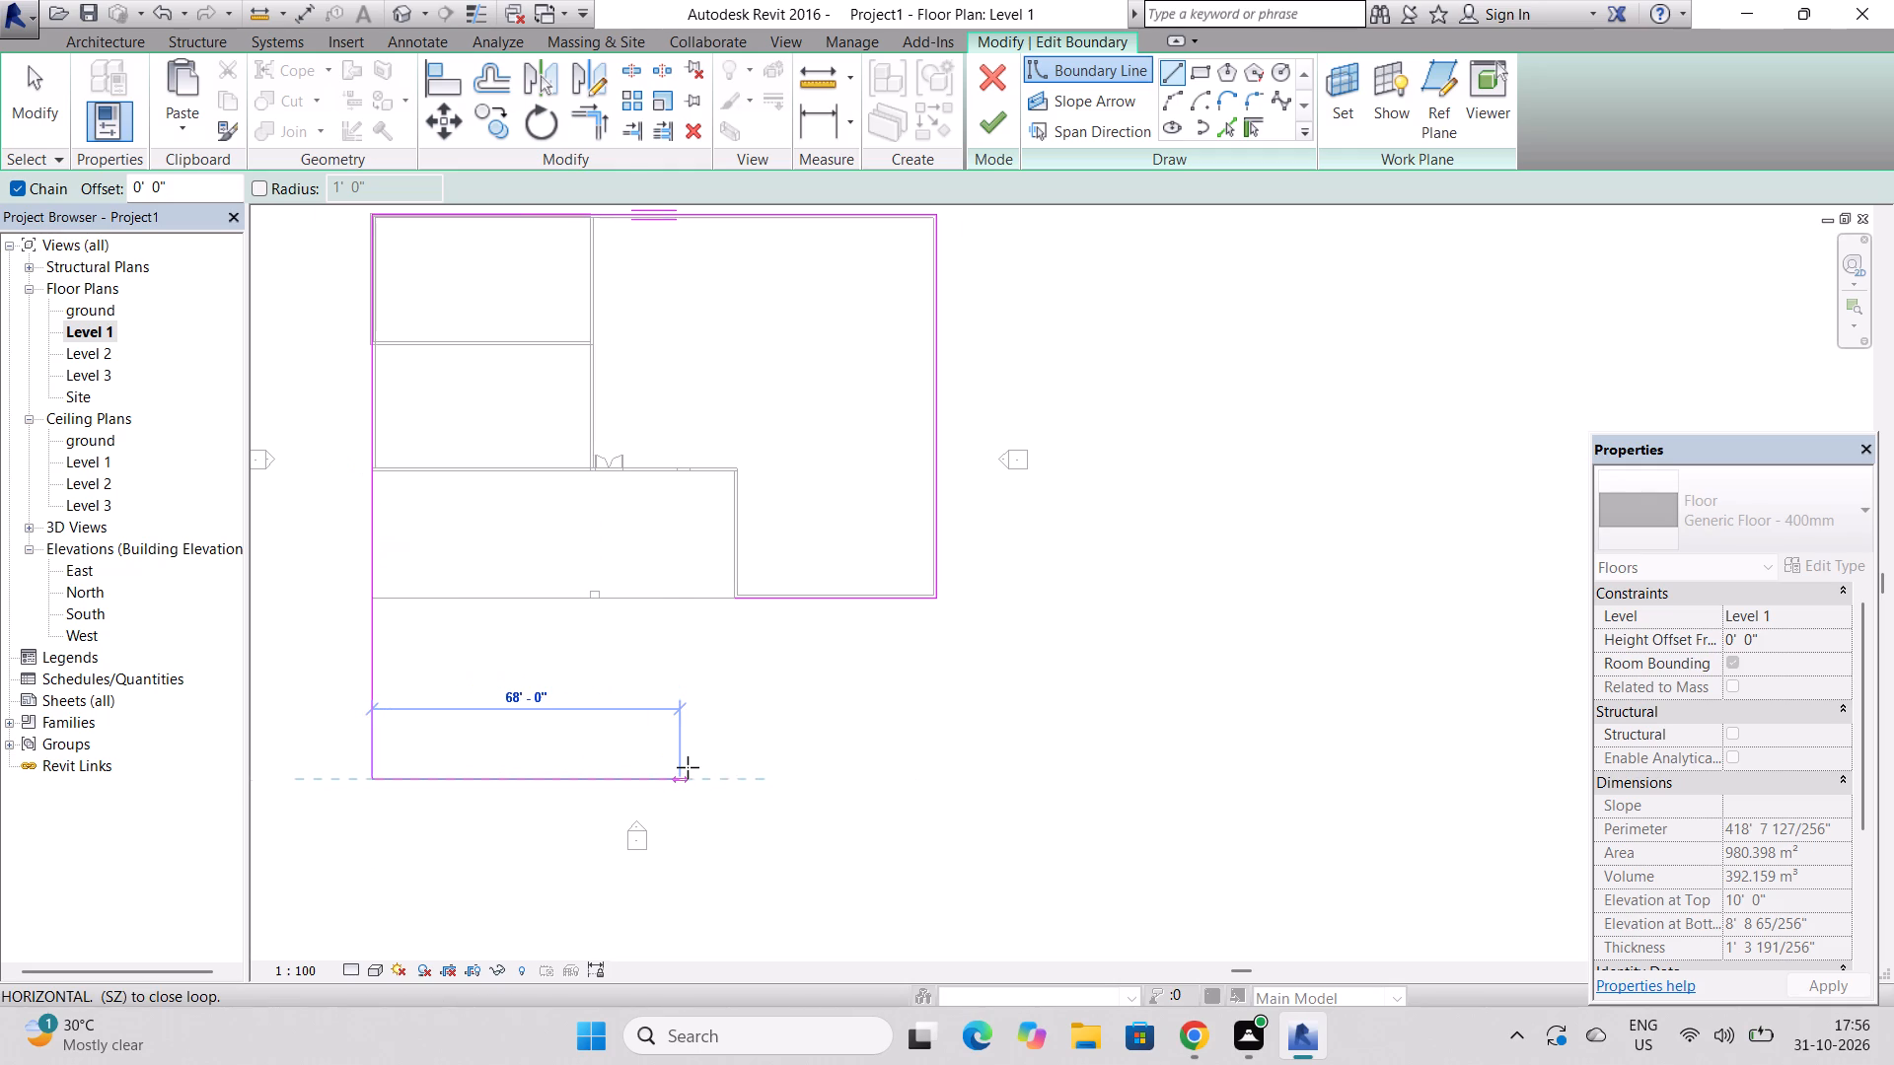
pyautogui.scroll(2, 688, 767)
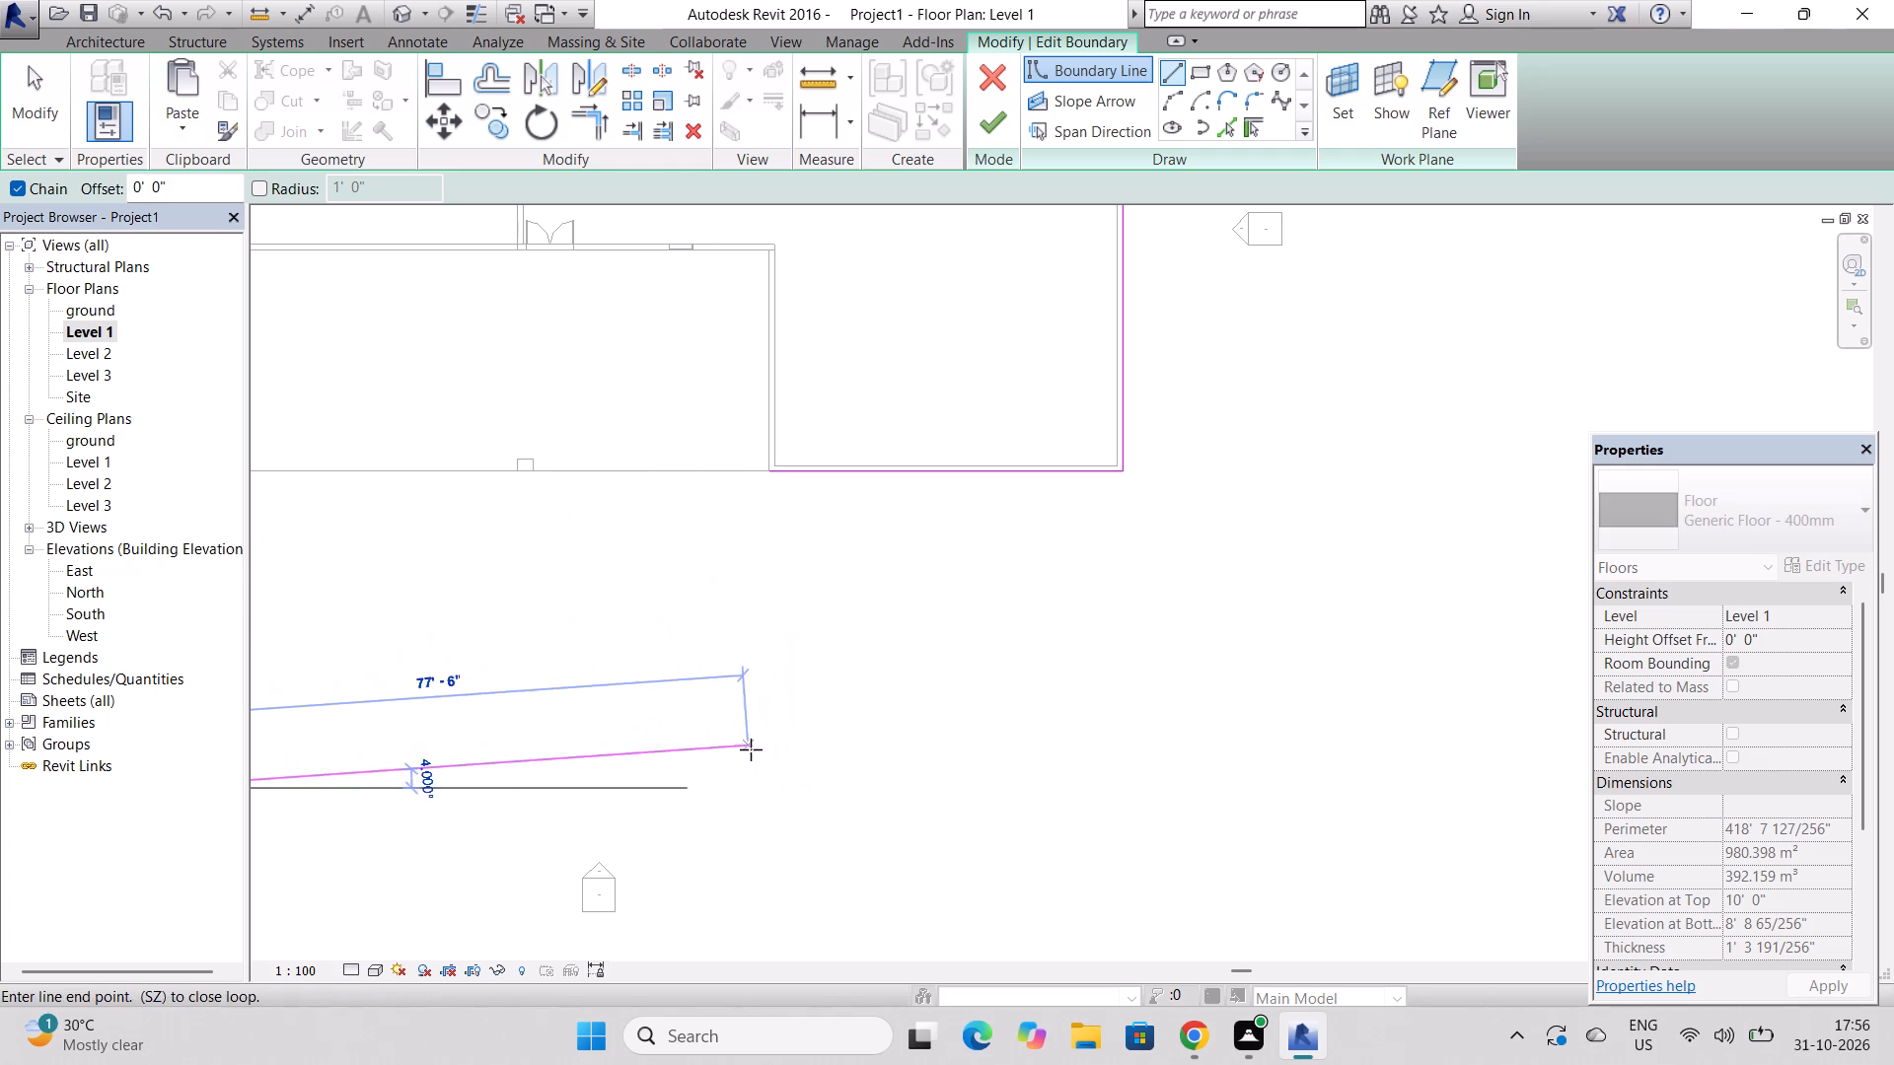
pyautogui.click(778, 779)
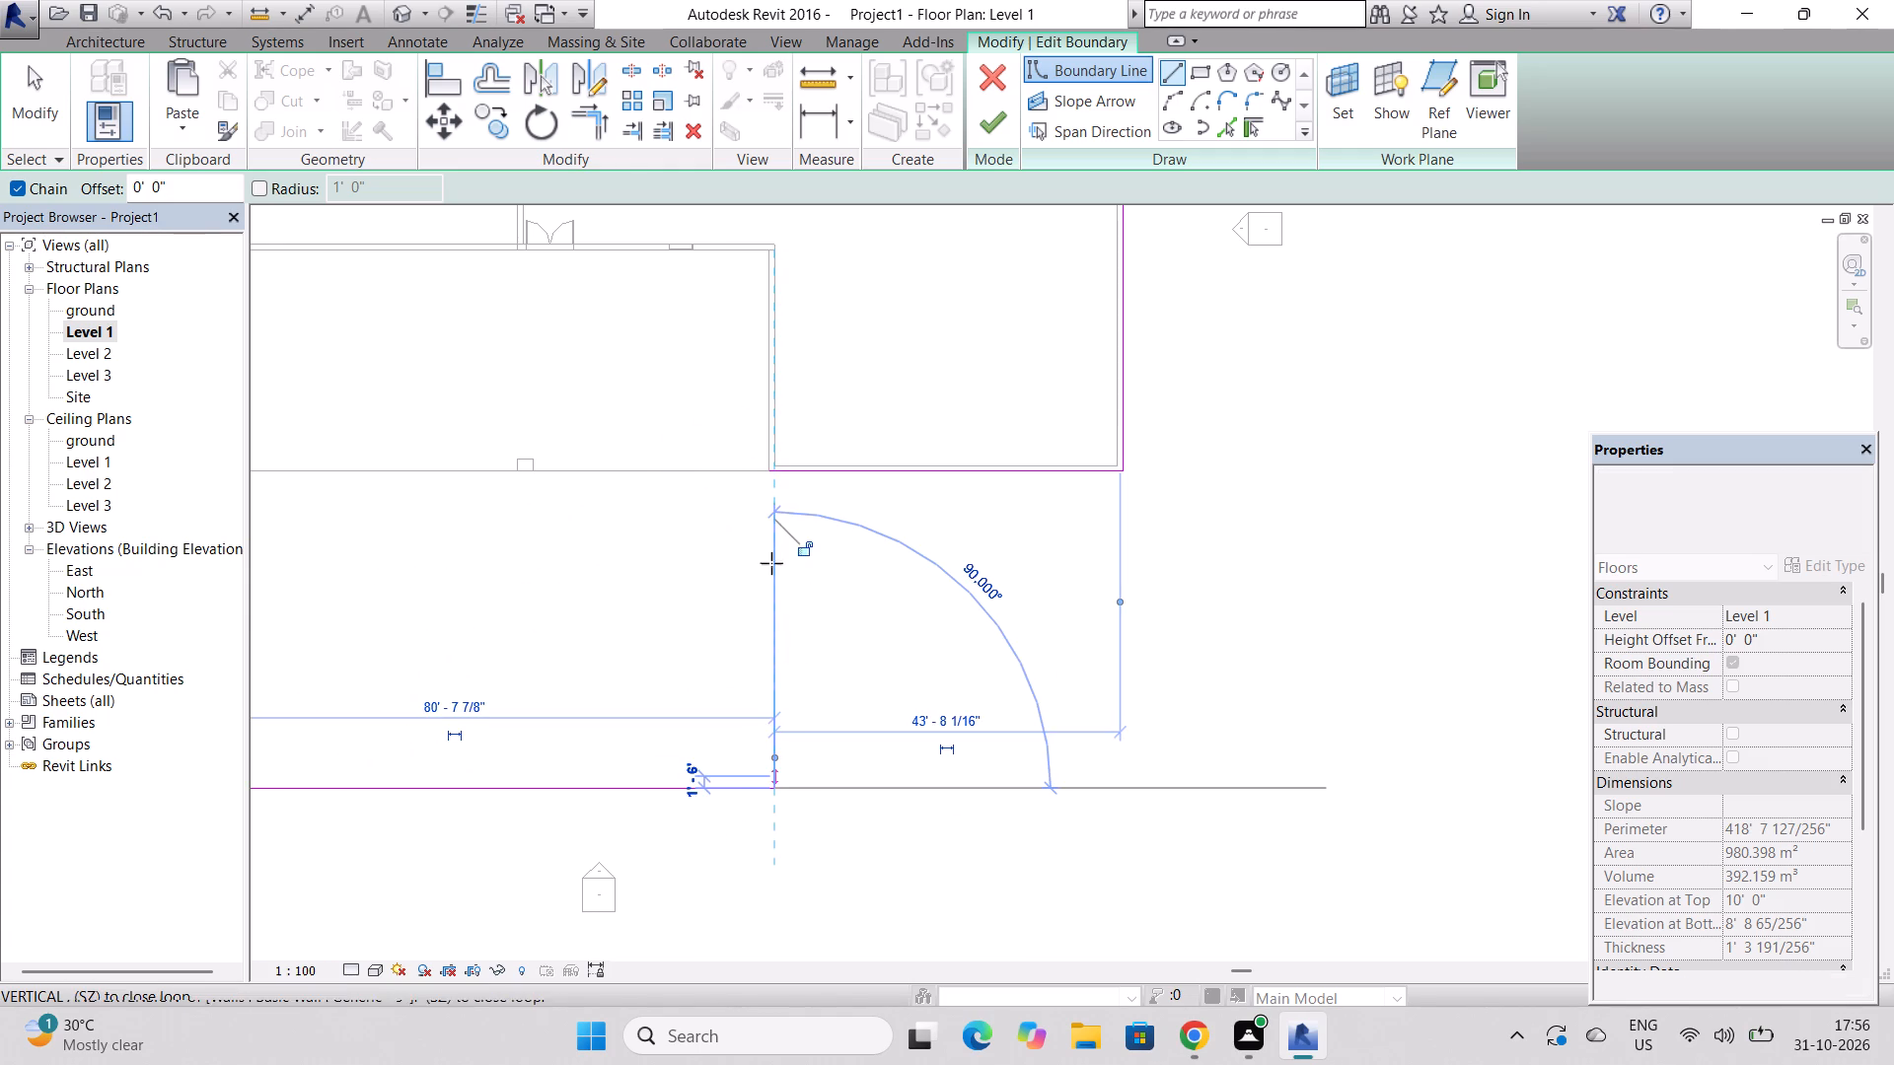
pyautogui.click(768, 477)
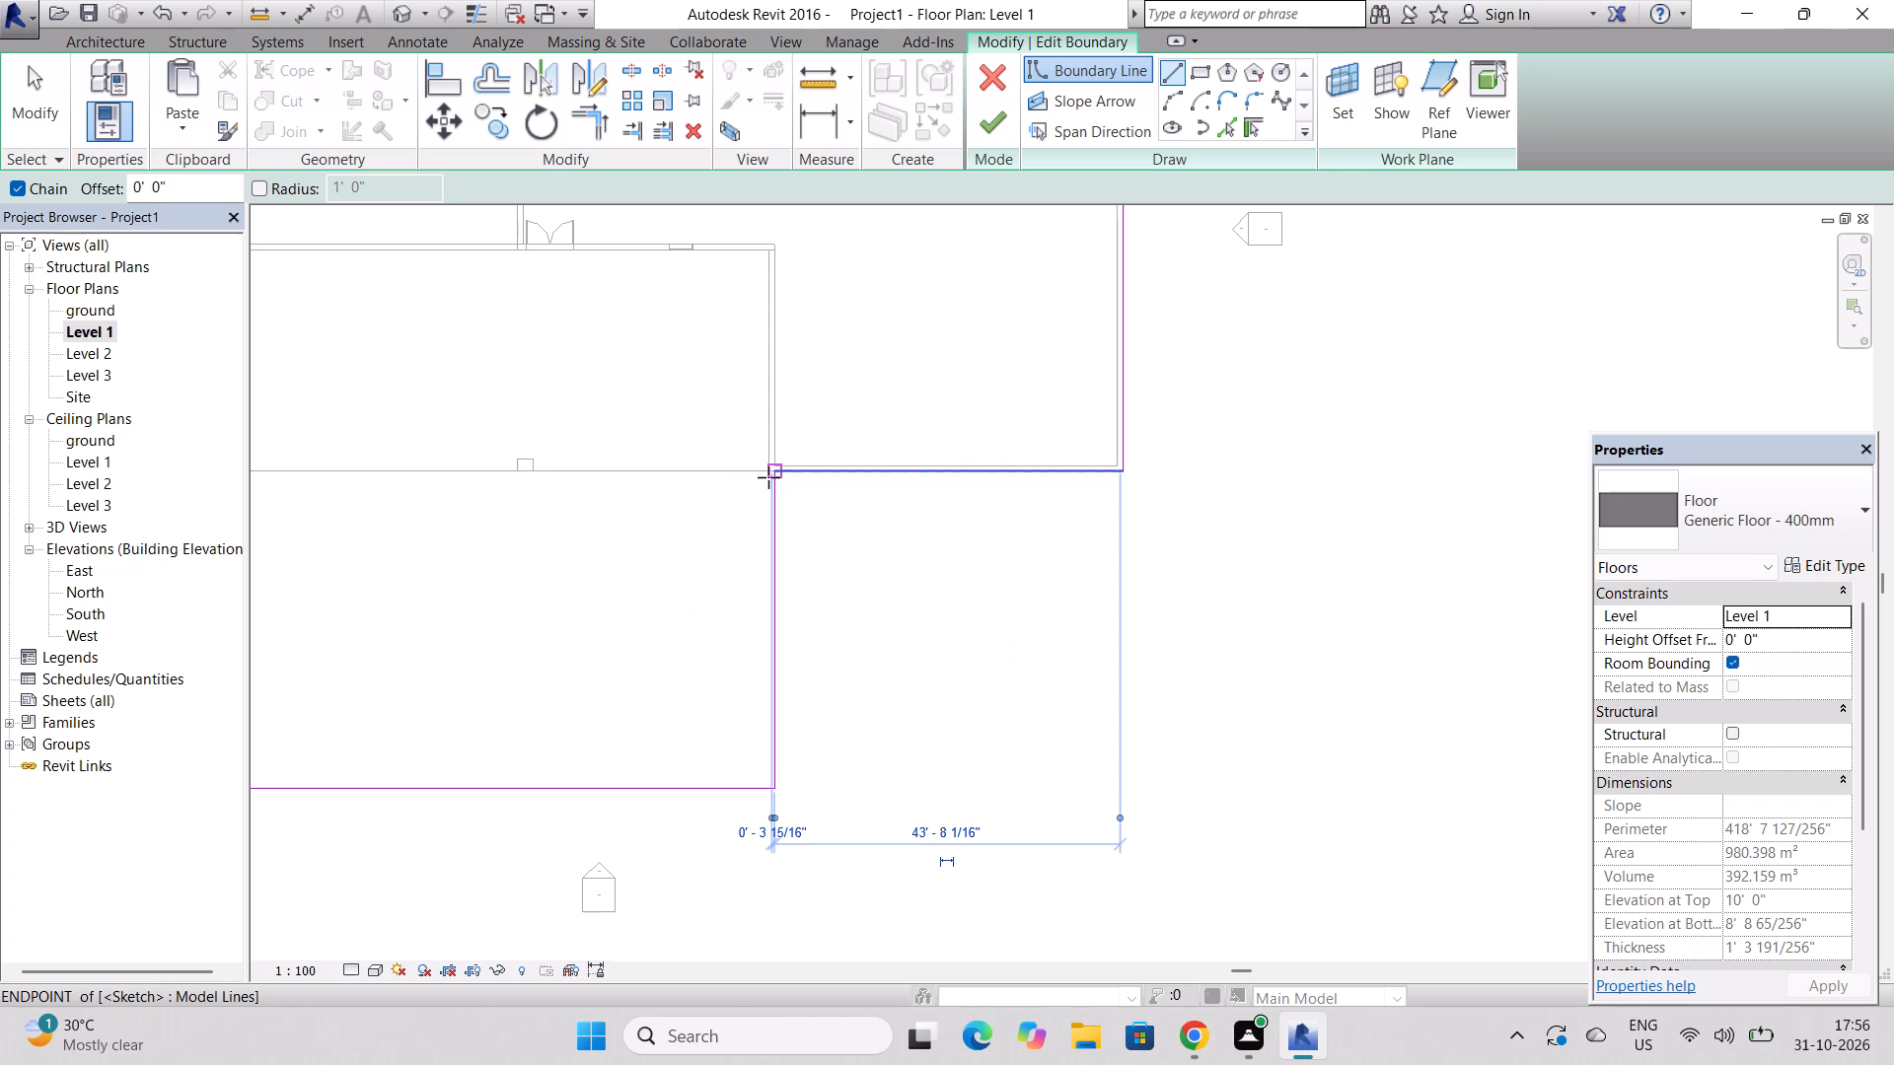
pyautogui.click(990, 121)
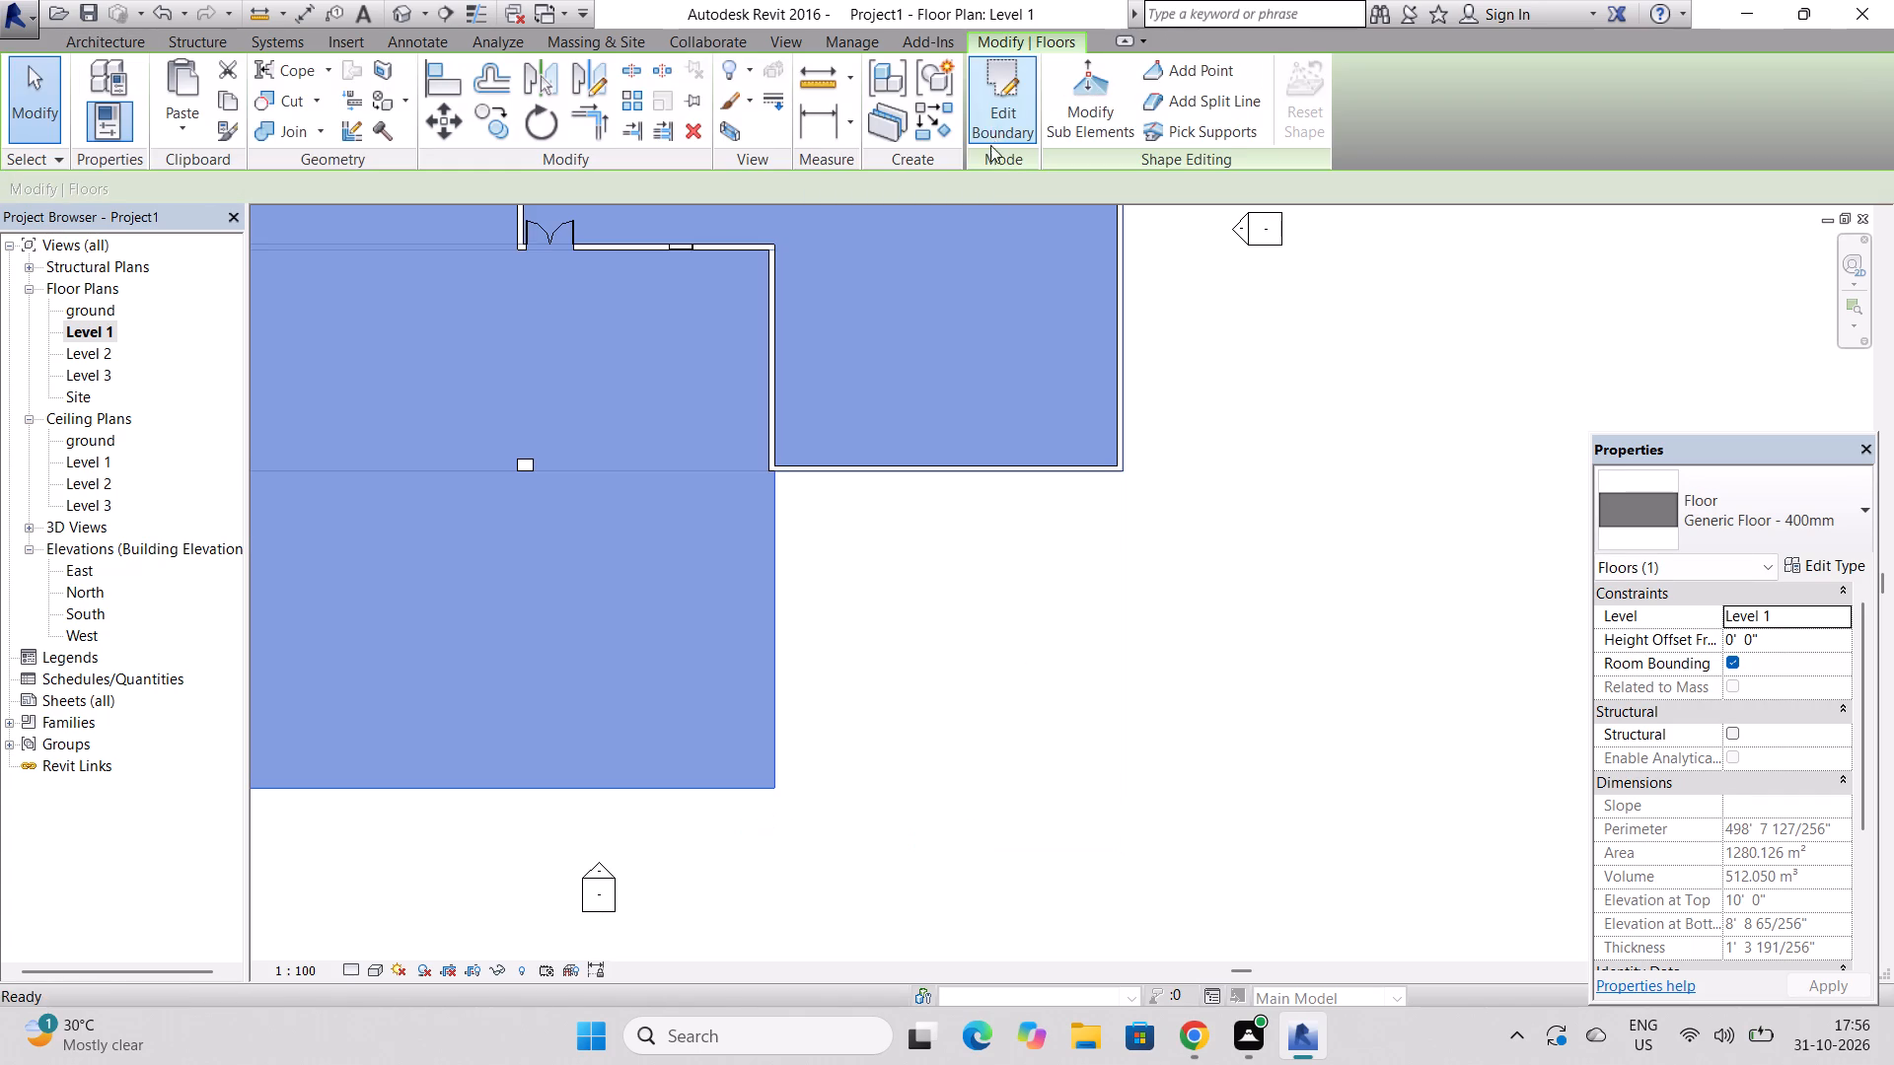
# Narrow the Level 1 floor extension by moving its free side boundary line 30' inward to the porch column's face, and finish the sketch.
pyautogui.scroll(-4, 984, 631)
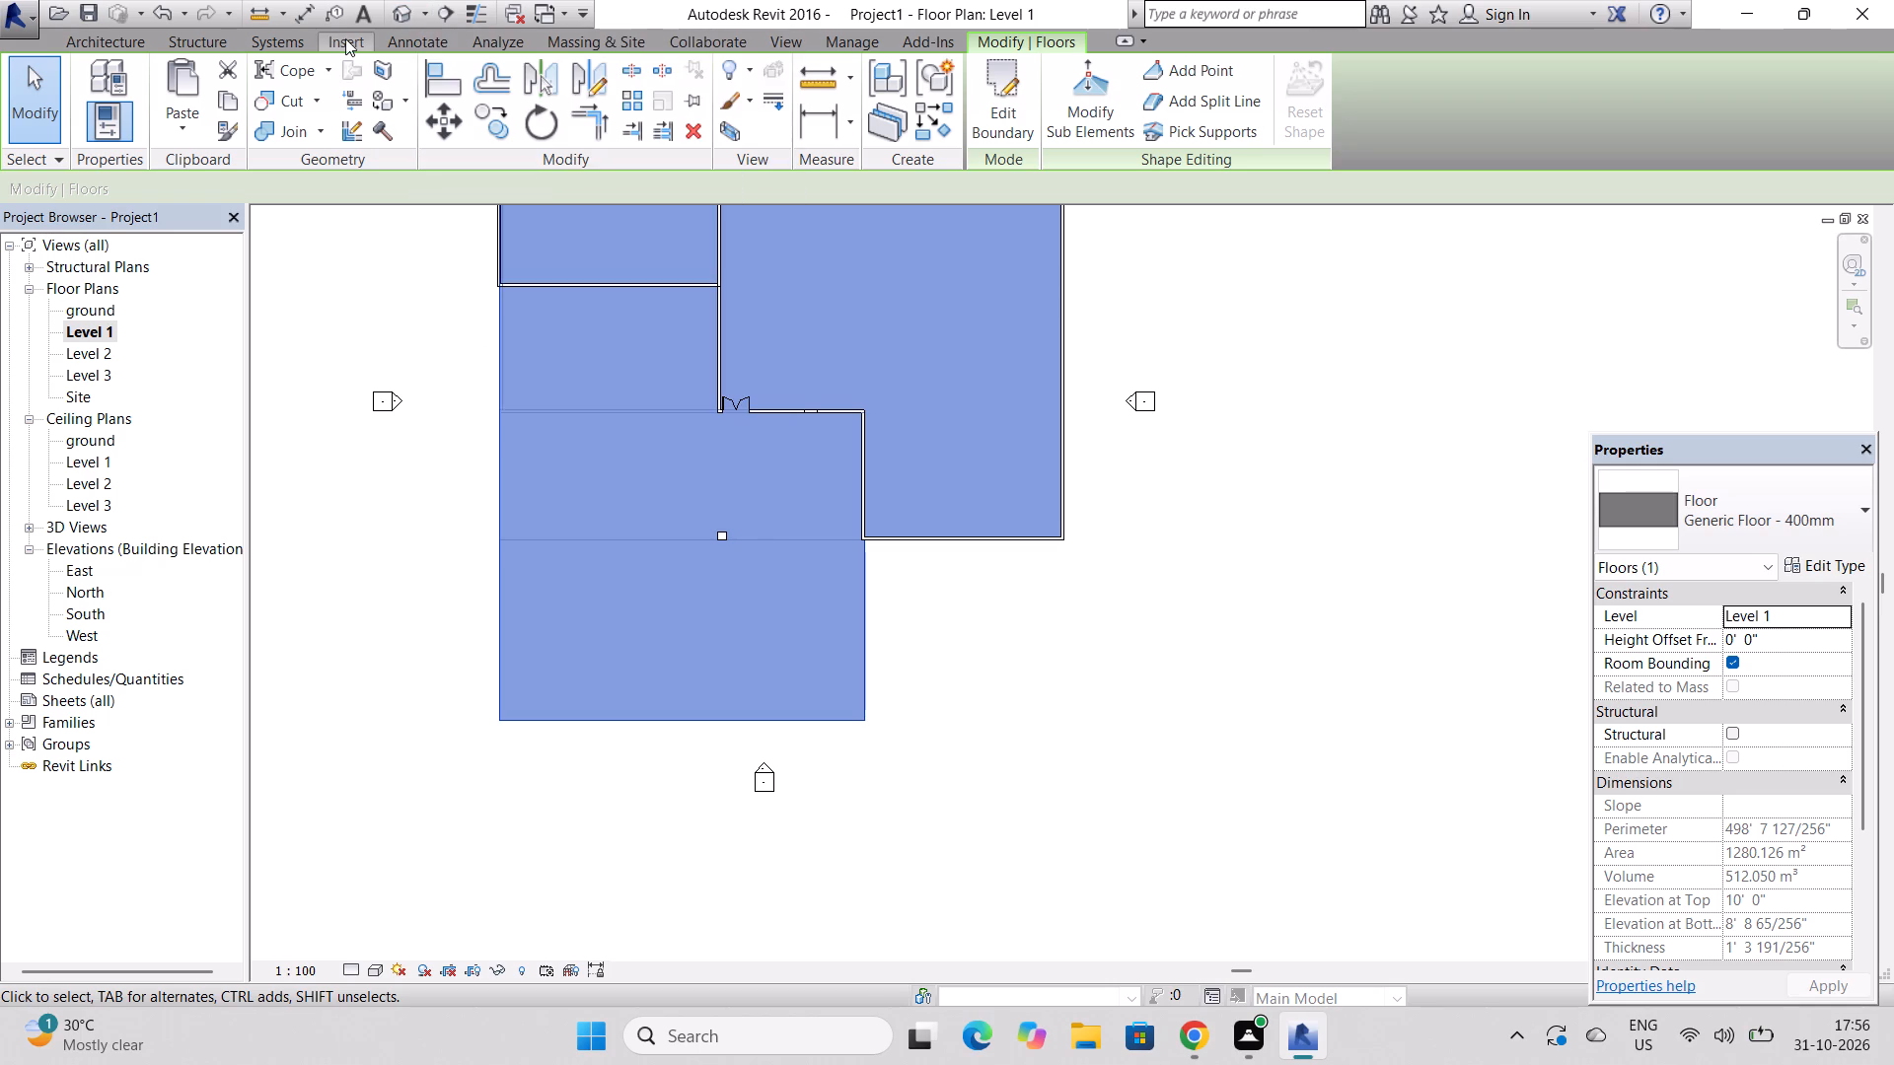
pyautogui.click(395, 12)
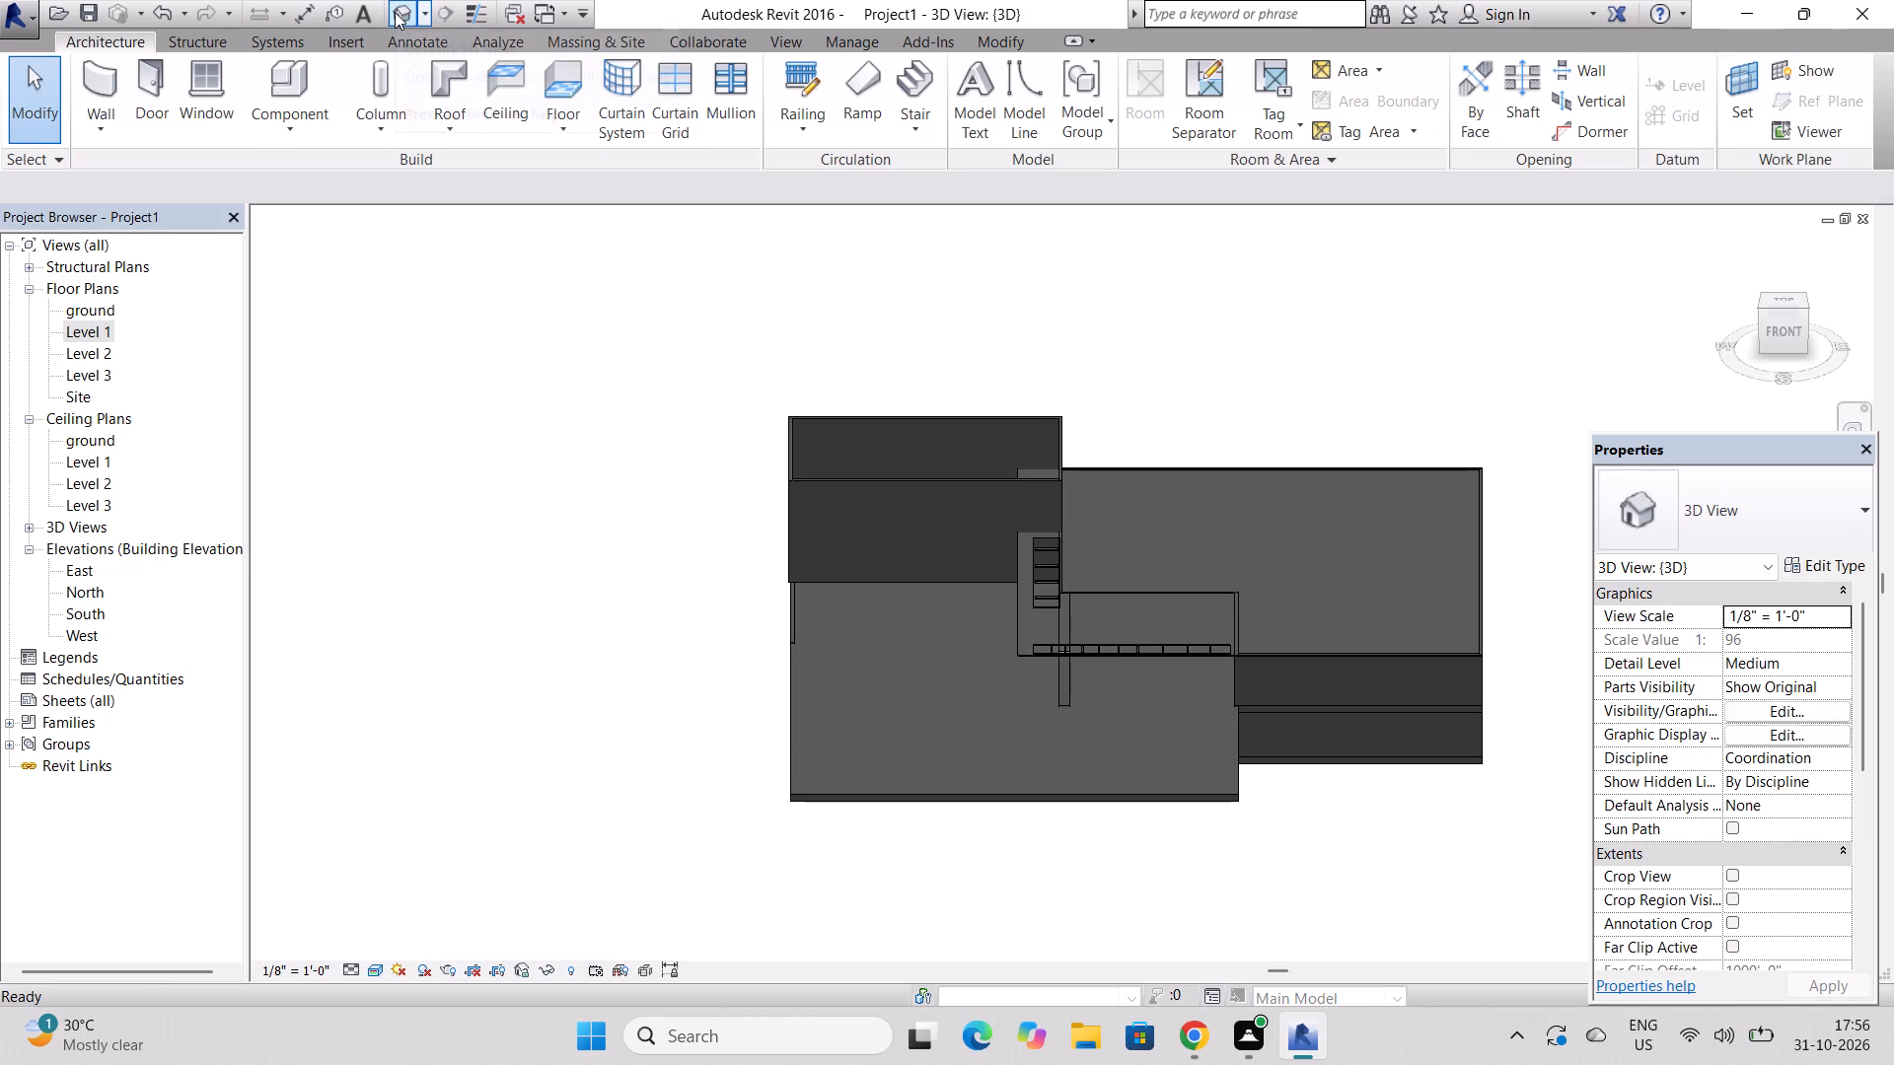
pyautogui.scroll(2, 1337, 802)
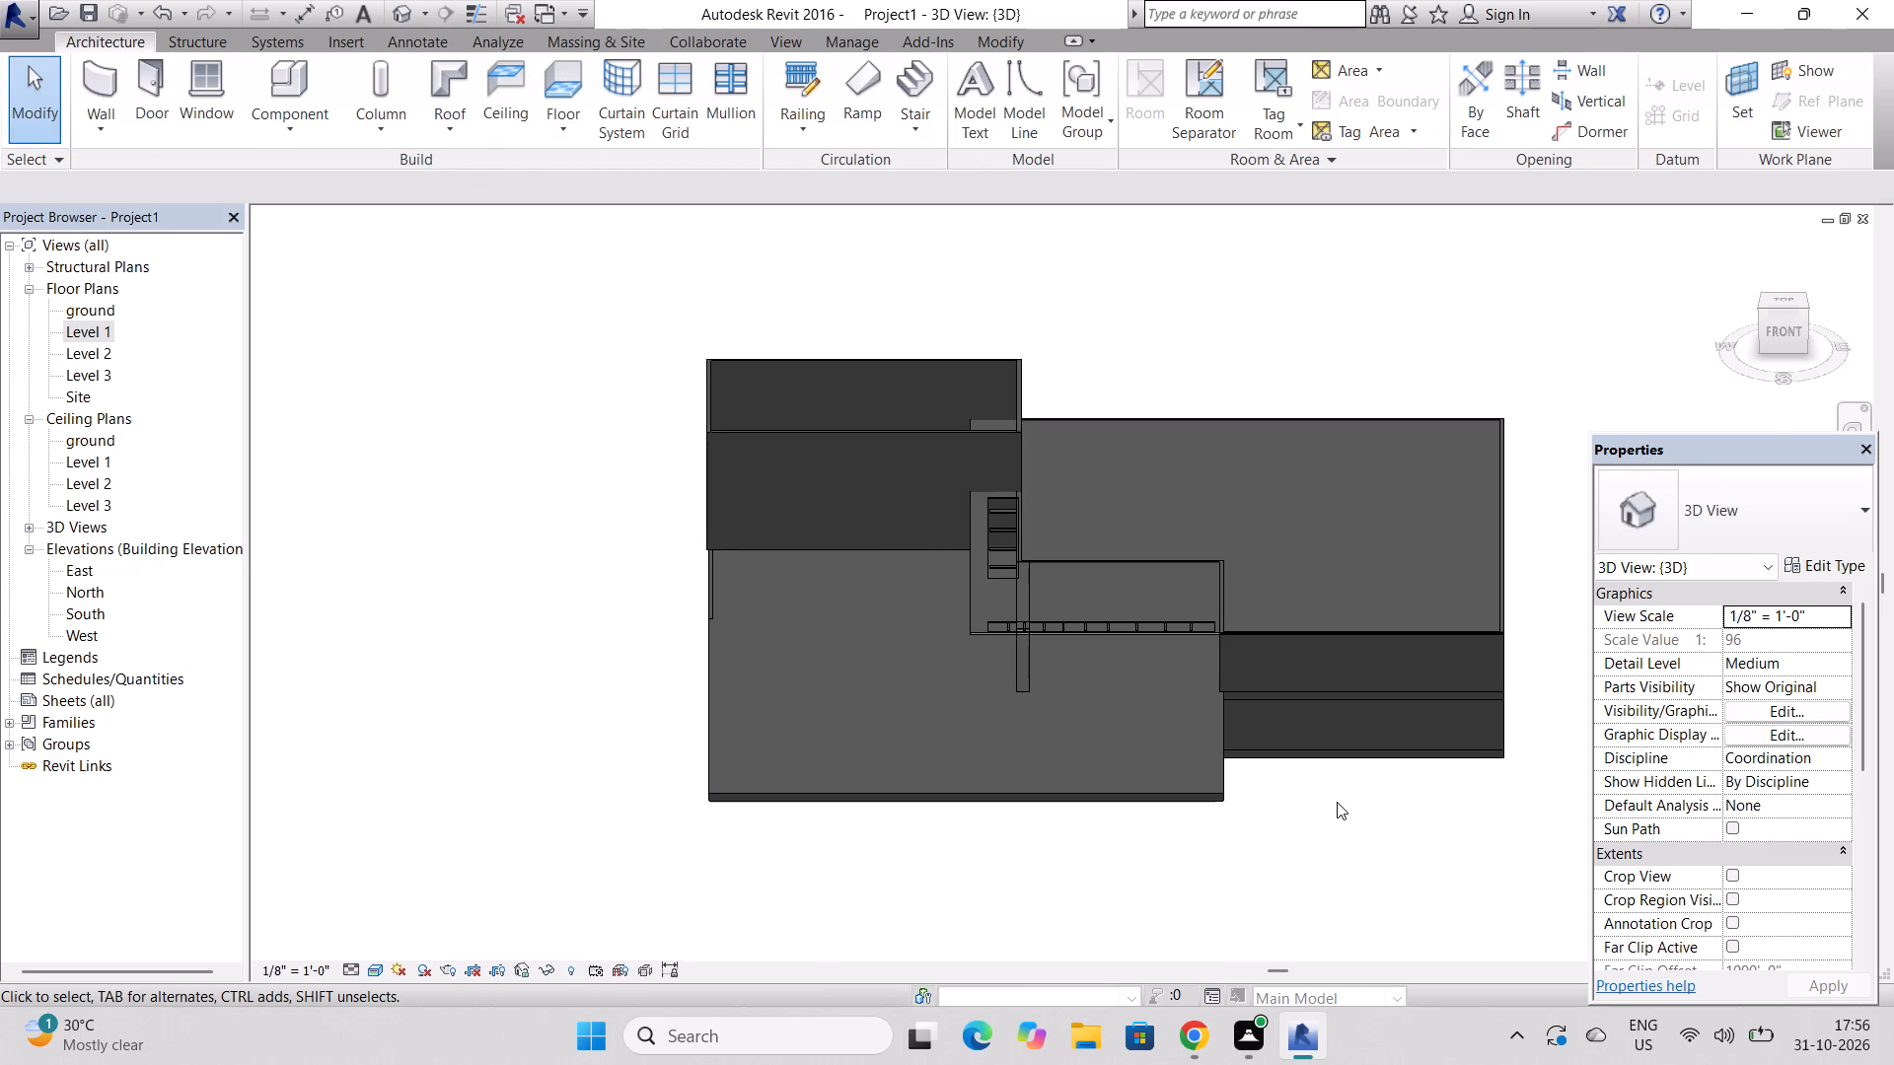
pyautogui.scroll(1, 1333, 802)
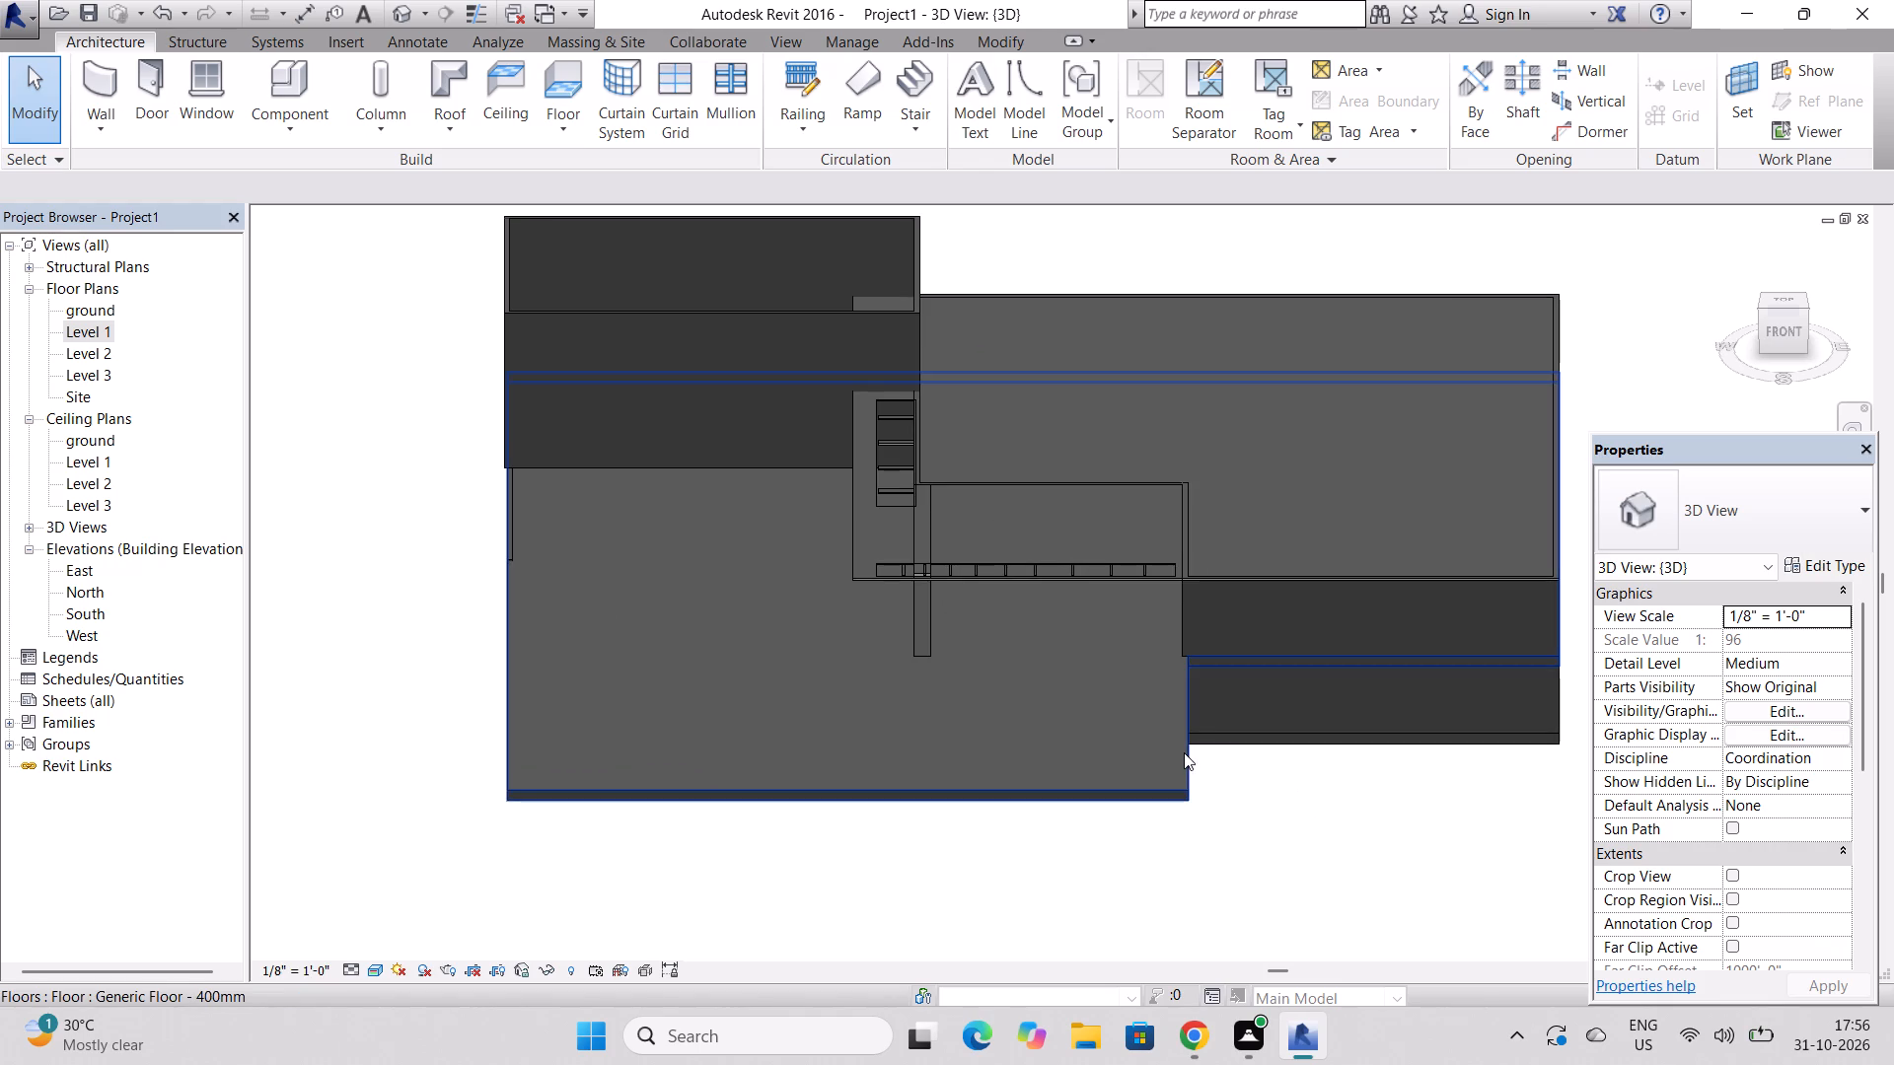
pyautogui.click(1184, 752)
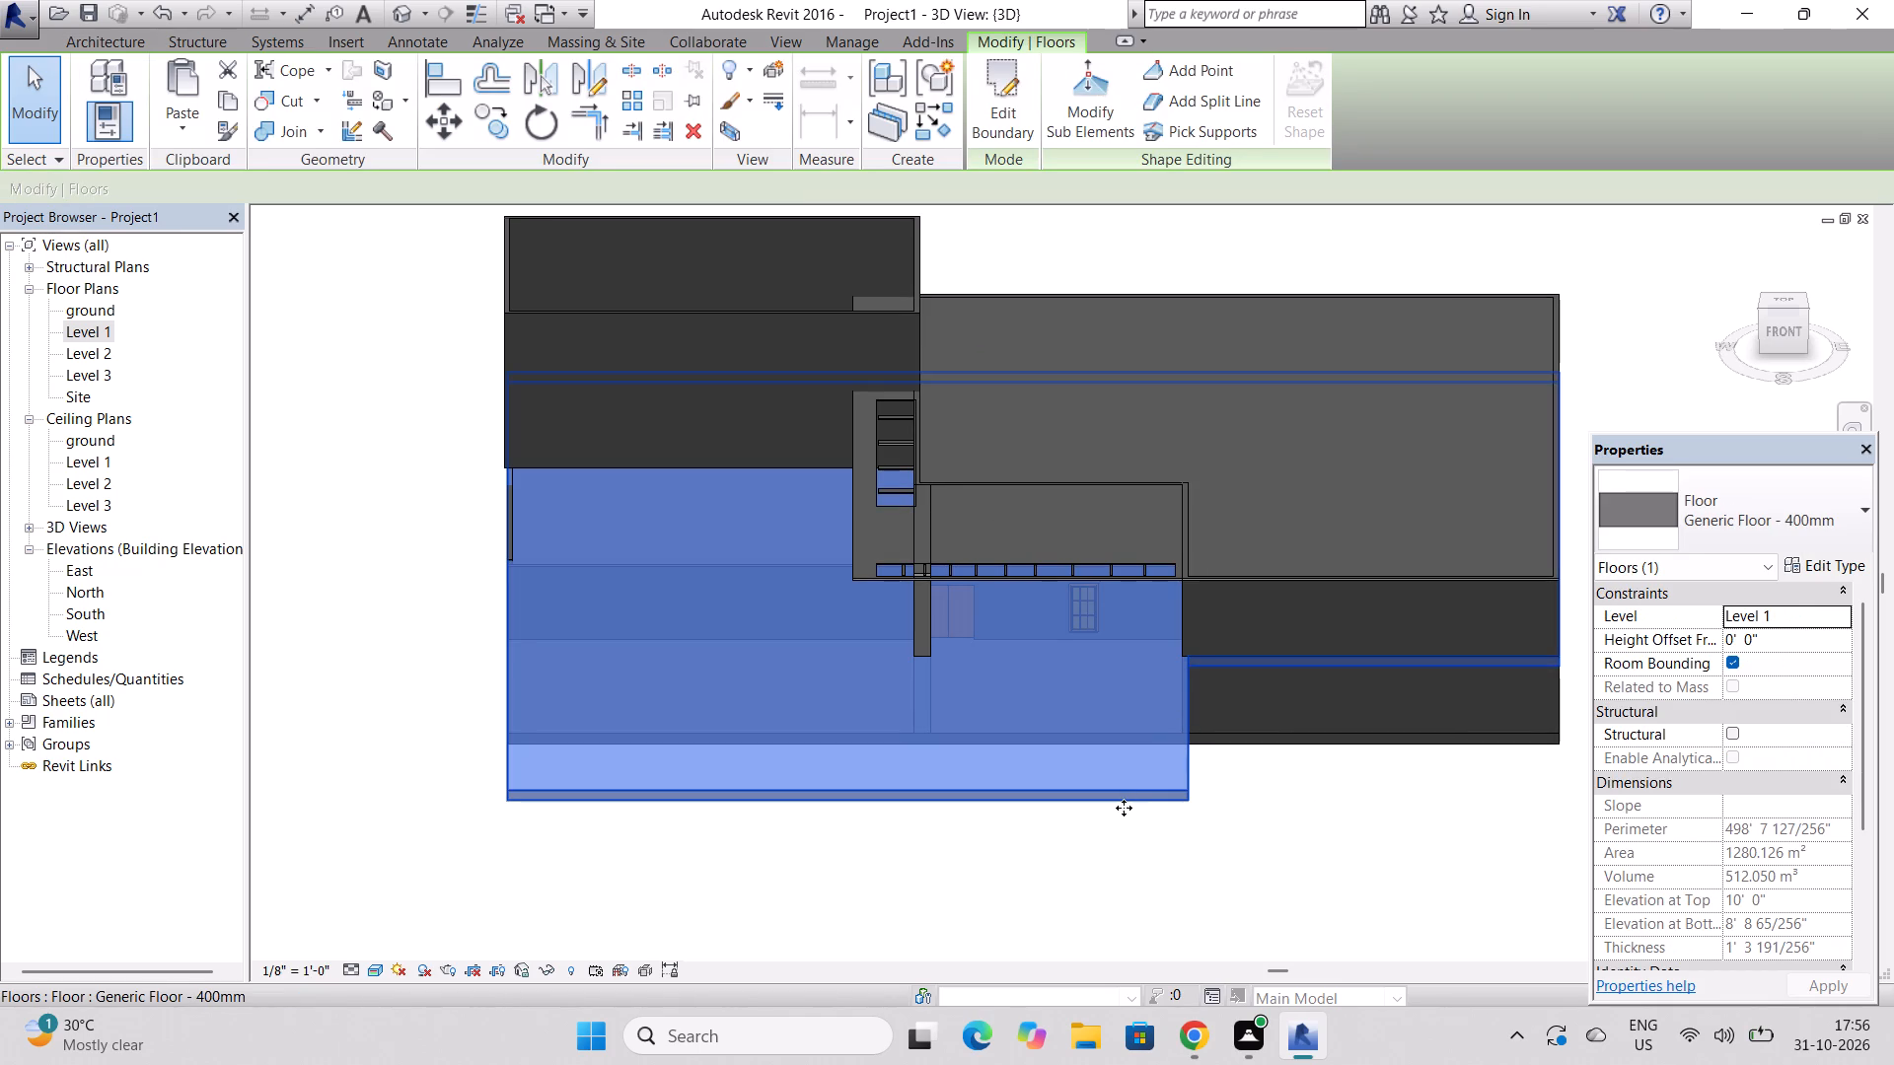
pyautogui.doubleClick(1122, 794)
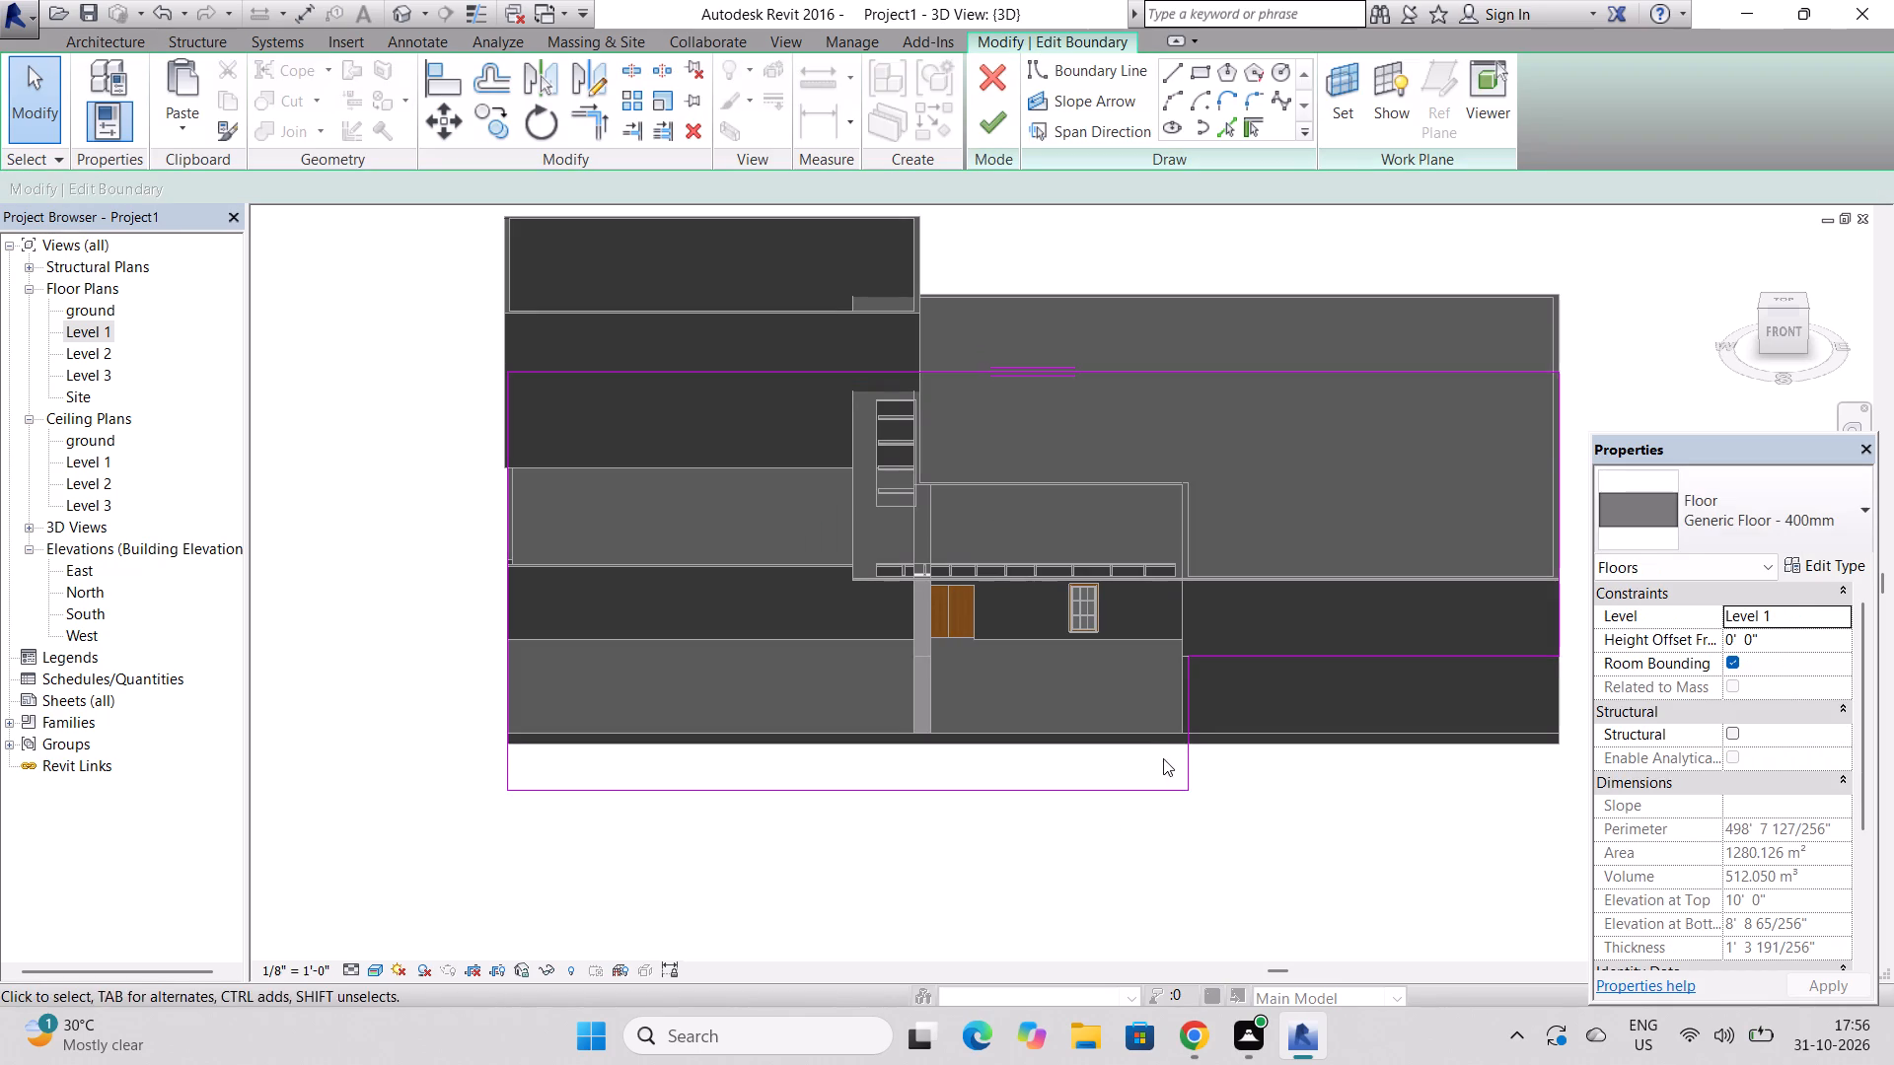
pyautogui.scroll(4, 1195, 686)
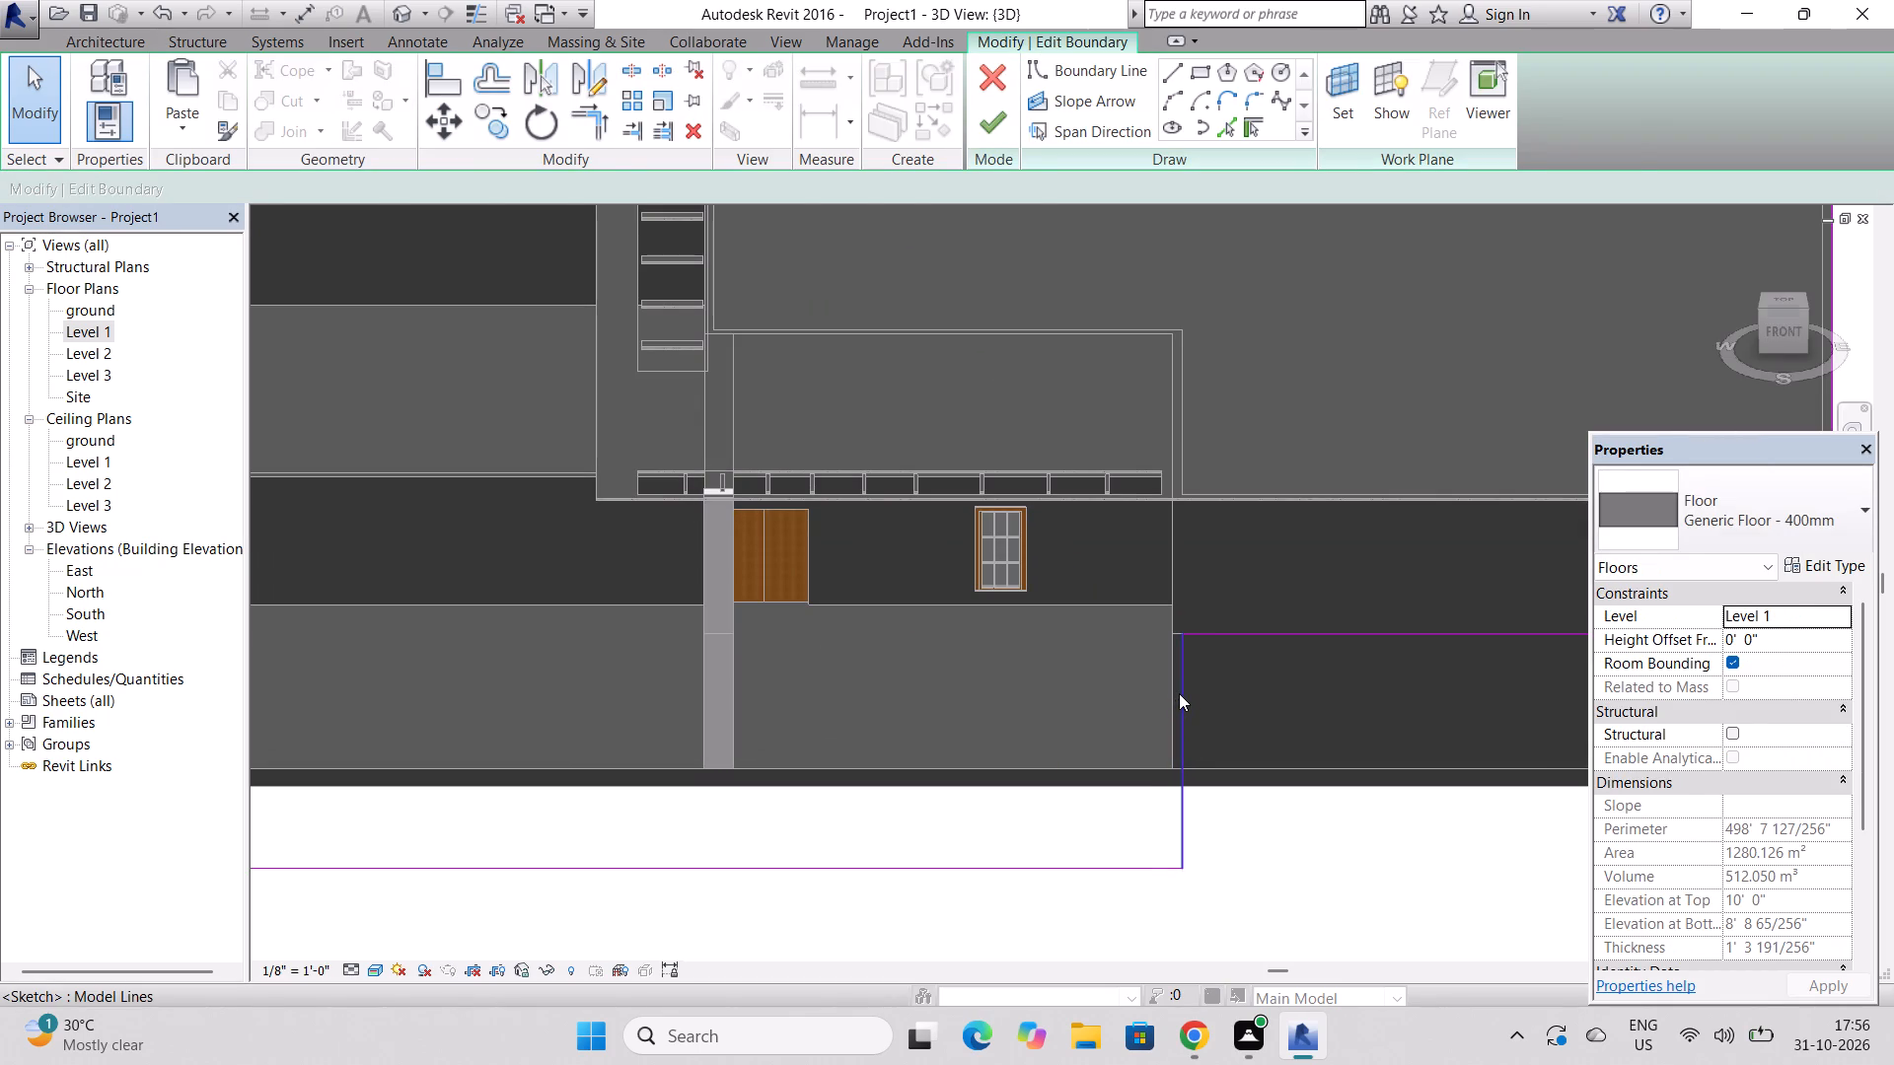
pyautogui.moveTo(1179, 693); pyautogui.dragTo(716, 714)
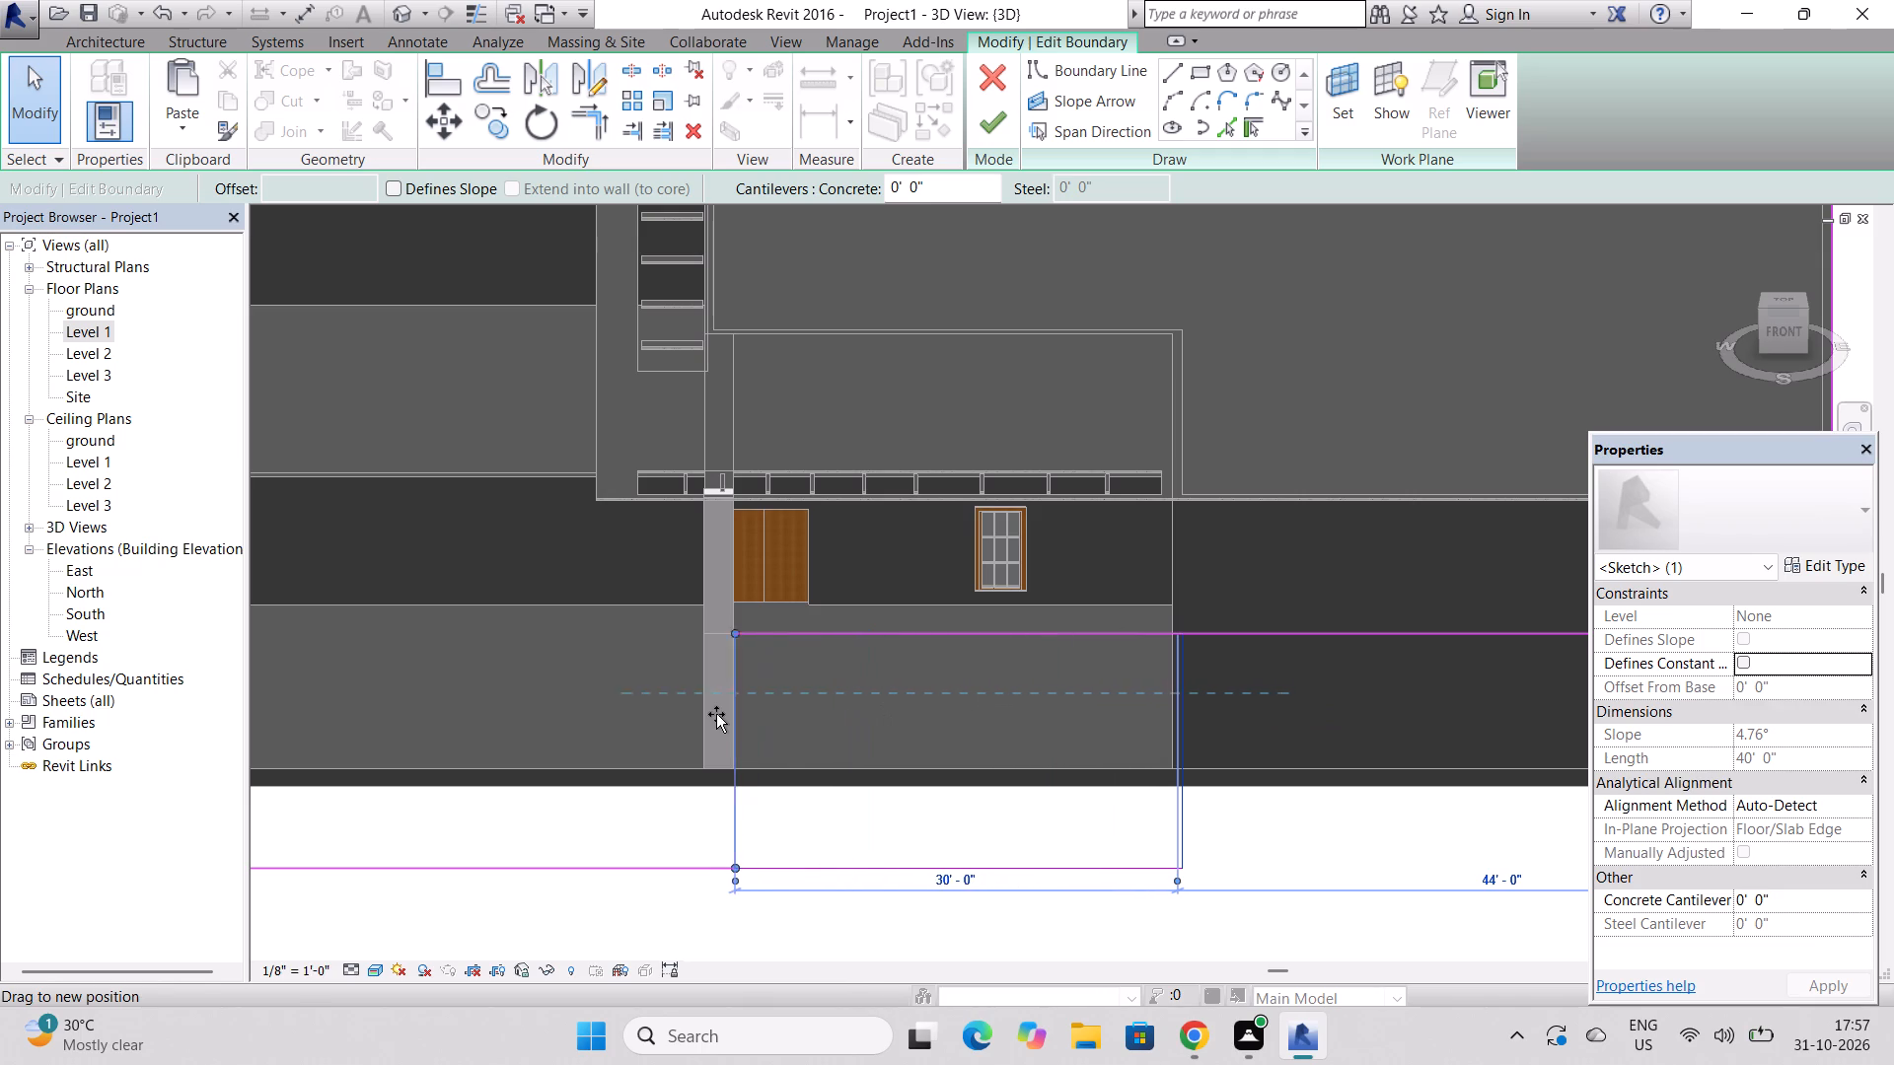
pyautogui.moveTo(716, 714); pyautogui.dragTo(732, 716)
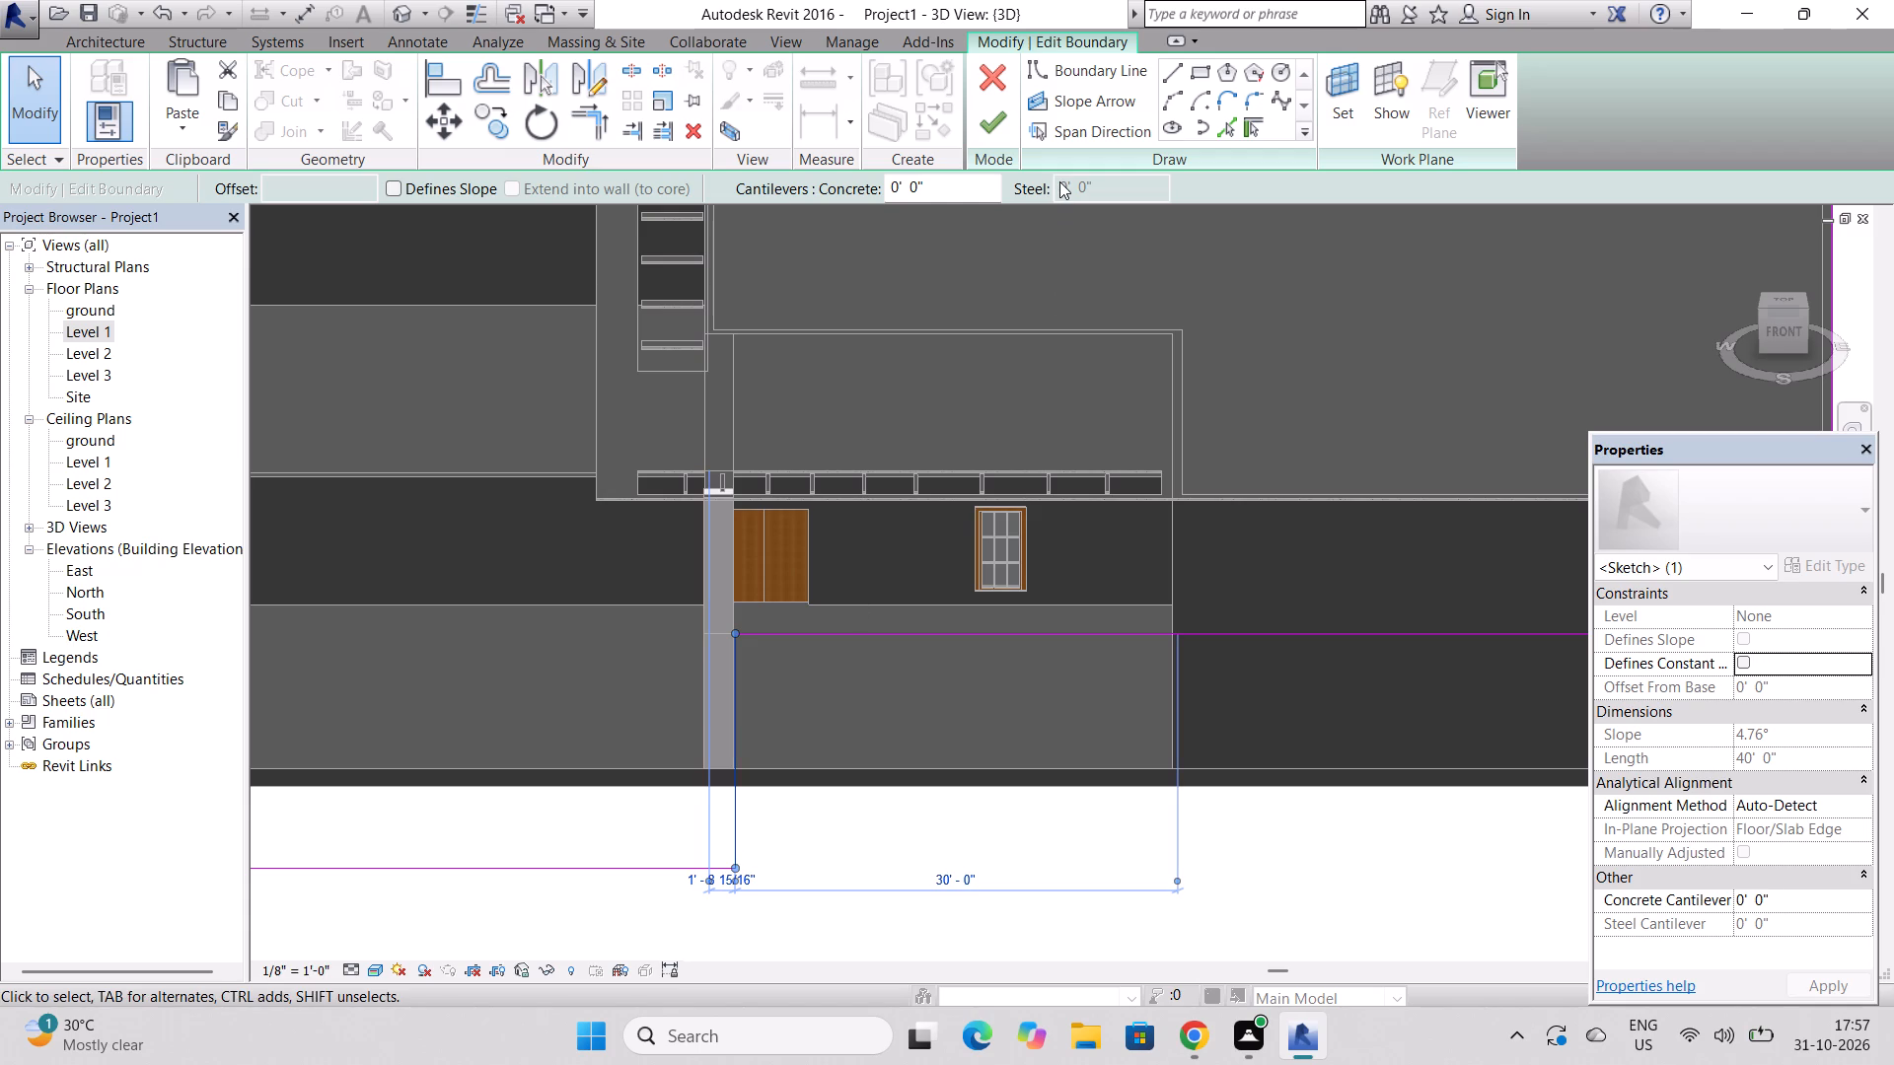
pyautogui.click(981, 128)
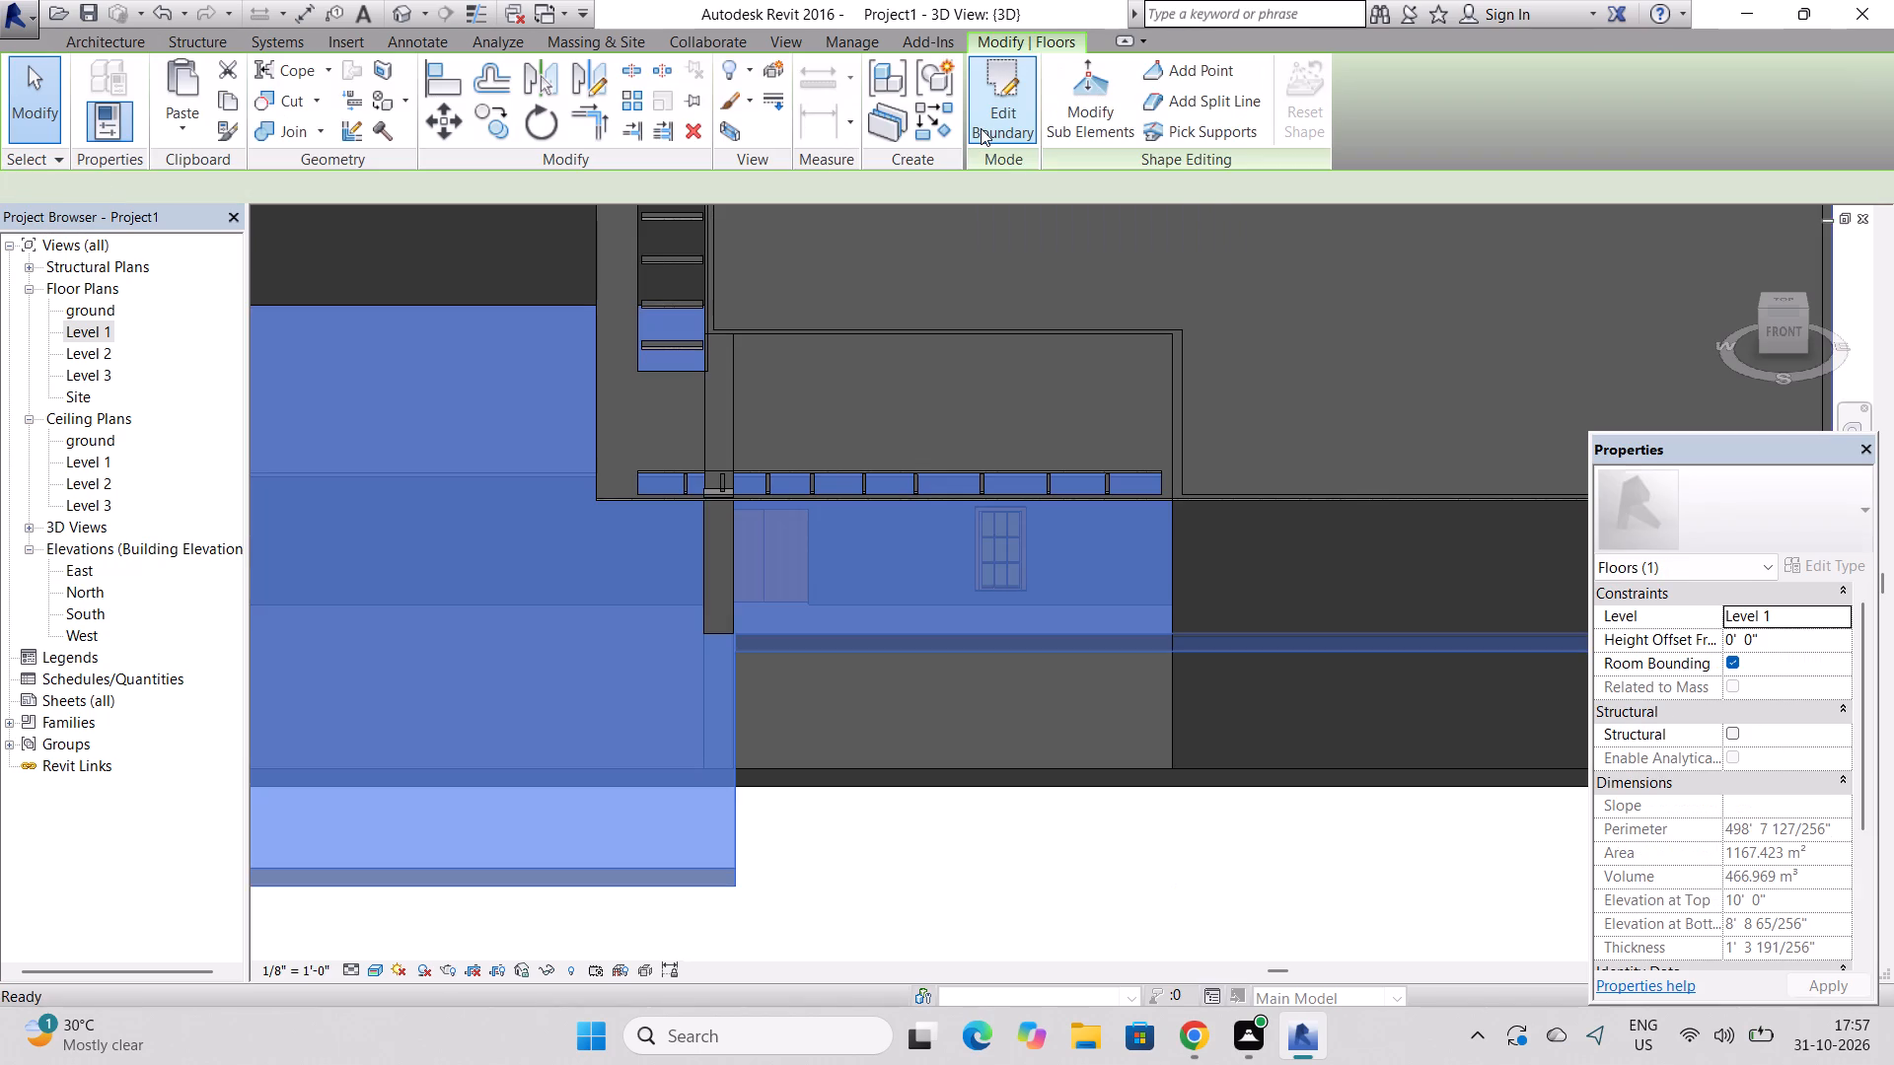
# Examine the narrowed floor extension and the porch column from the front at several tilts in 3D.
pyautogui.scroll(-4, 919, 224)
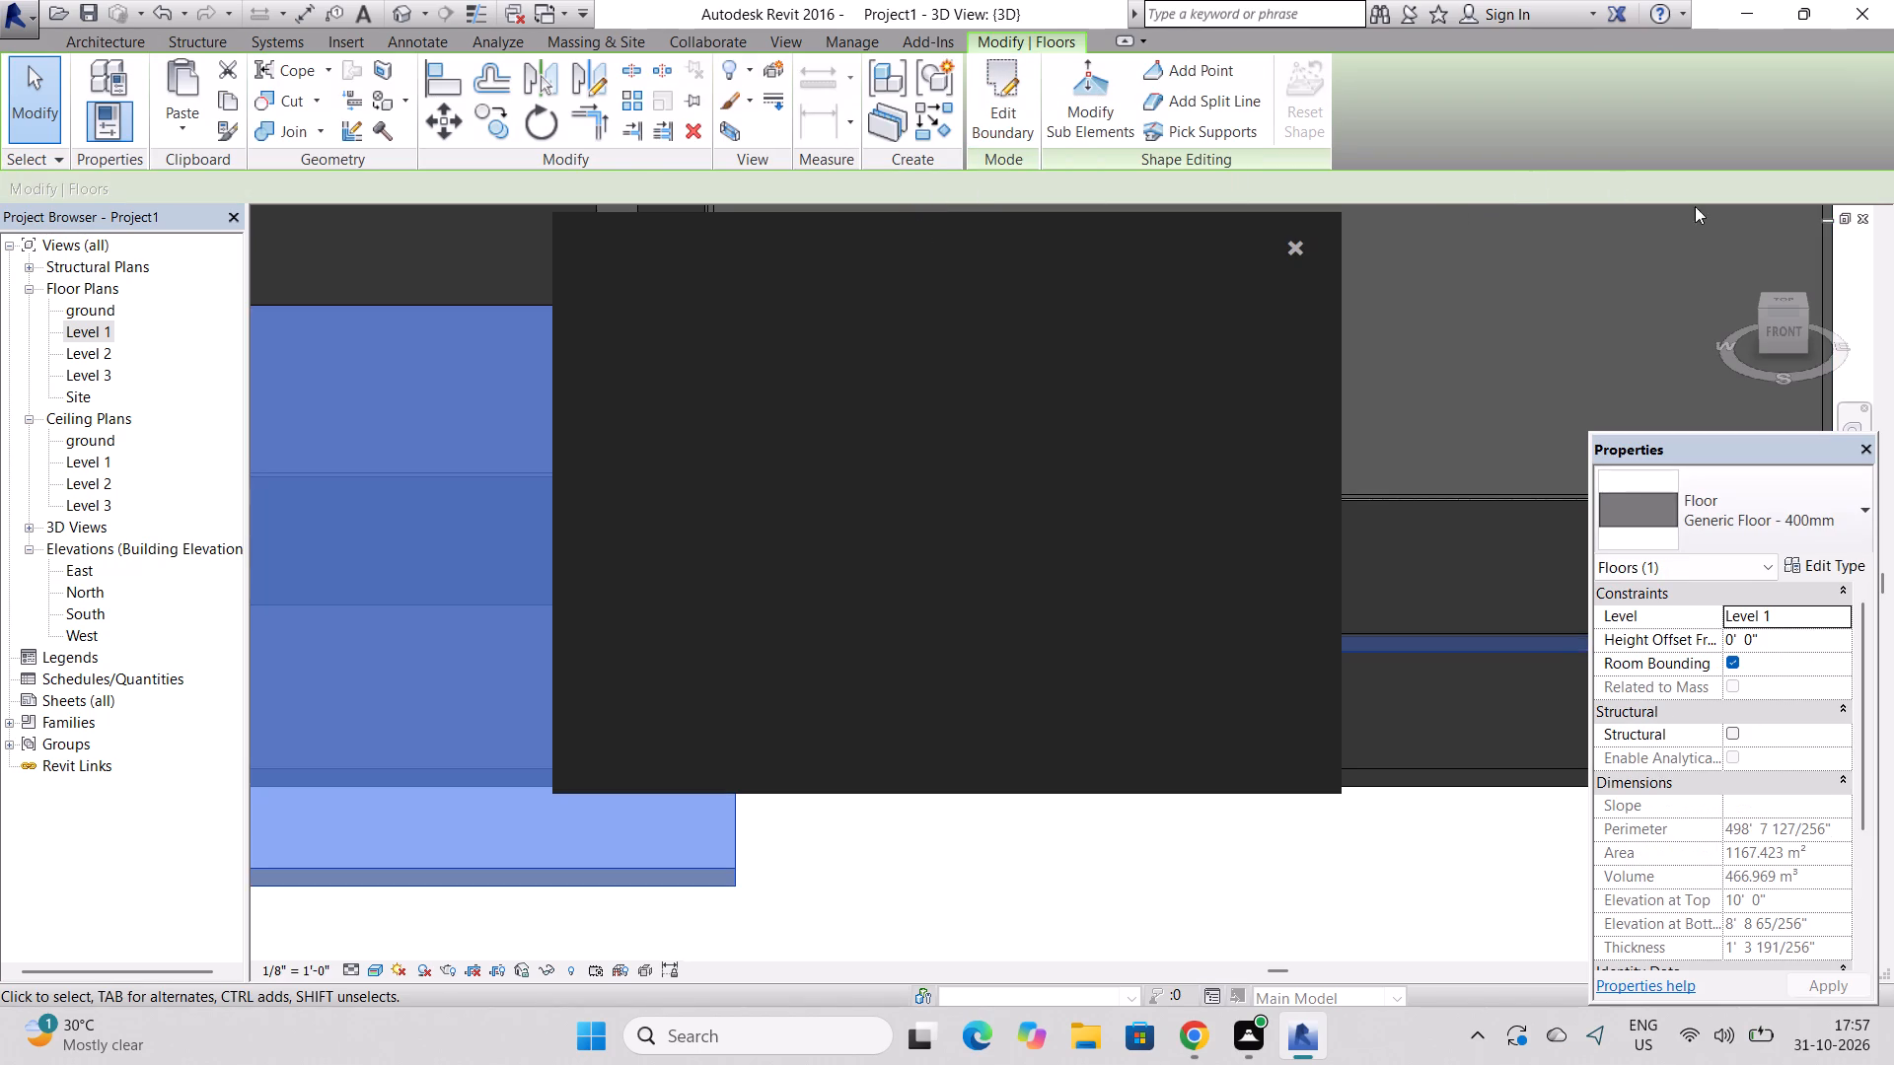
pyautogui.click(1295, 241)
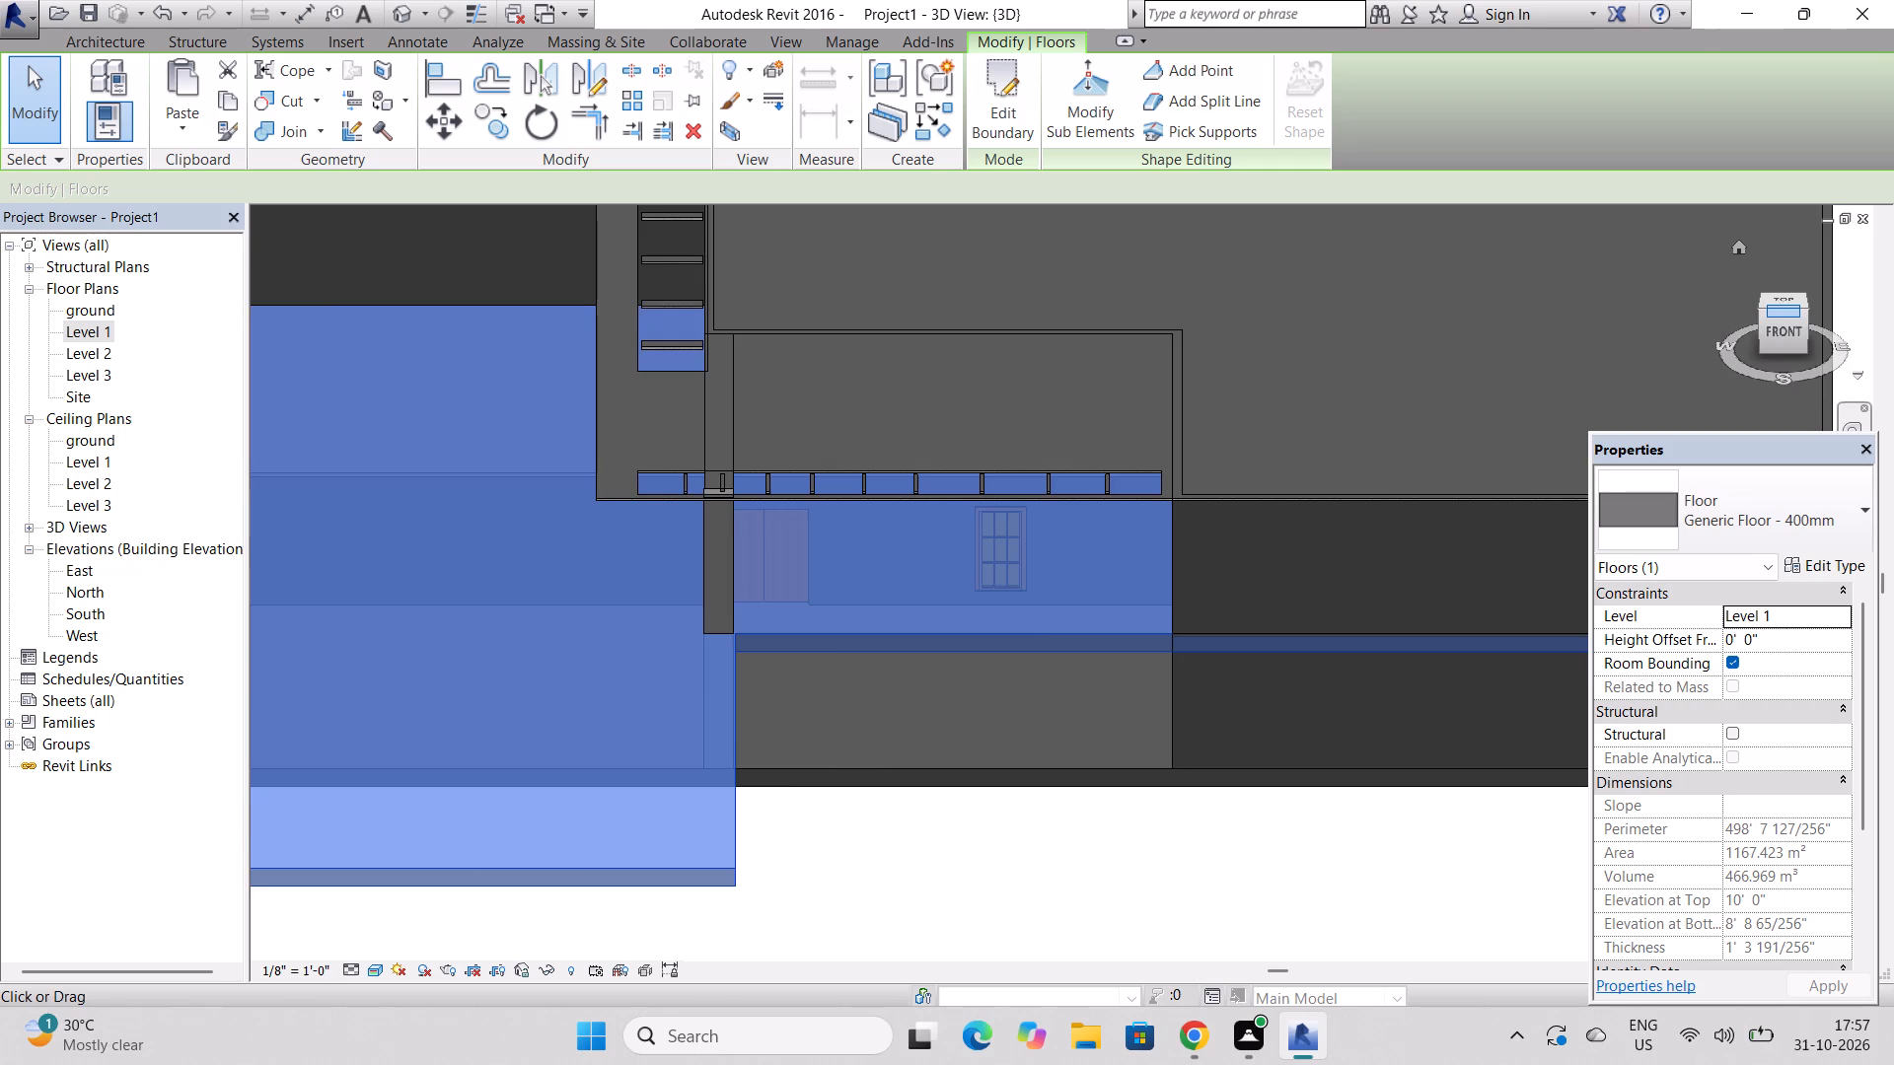
pyautogui.moveTo(1767, 307); pyautogui.dragTo(1786, 355)
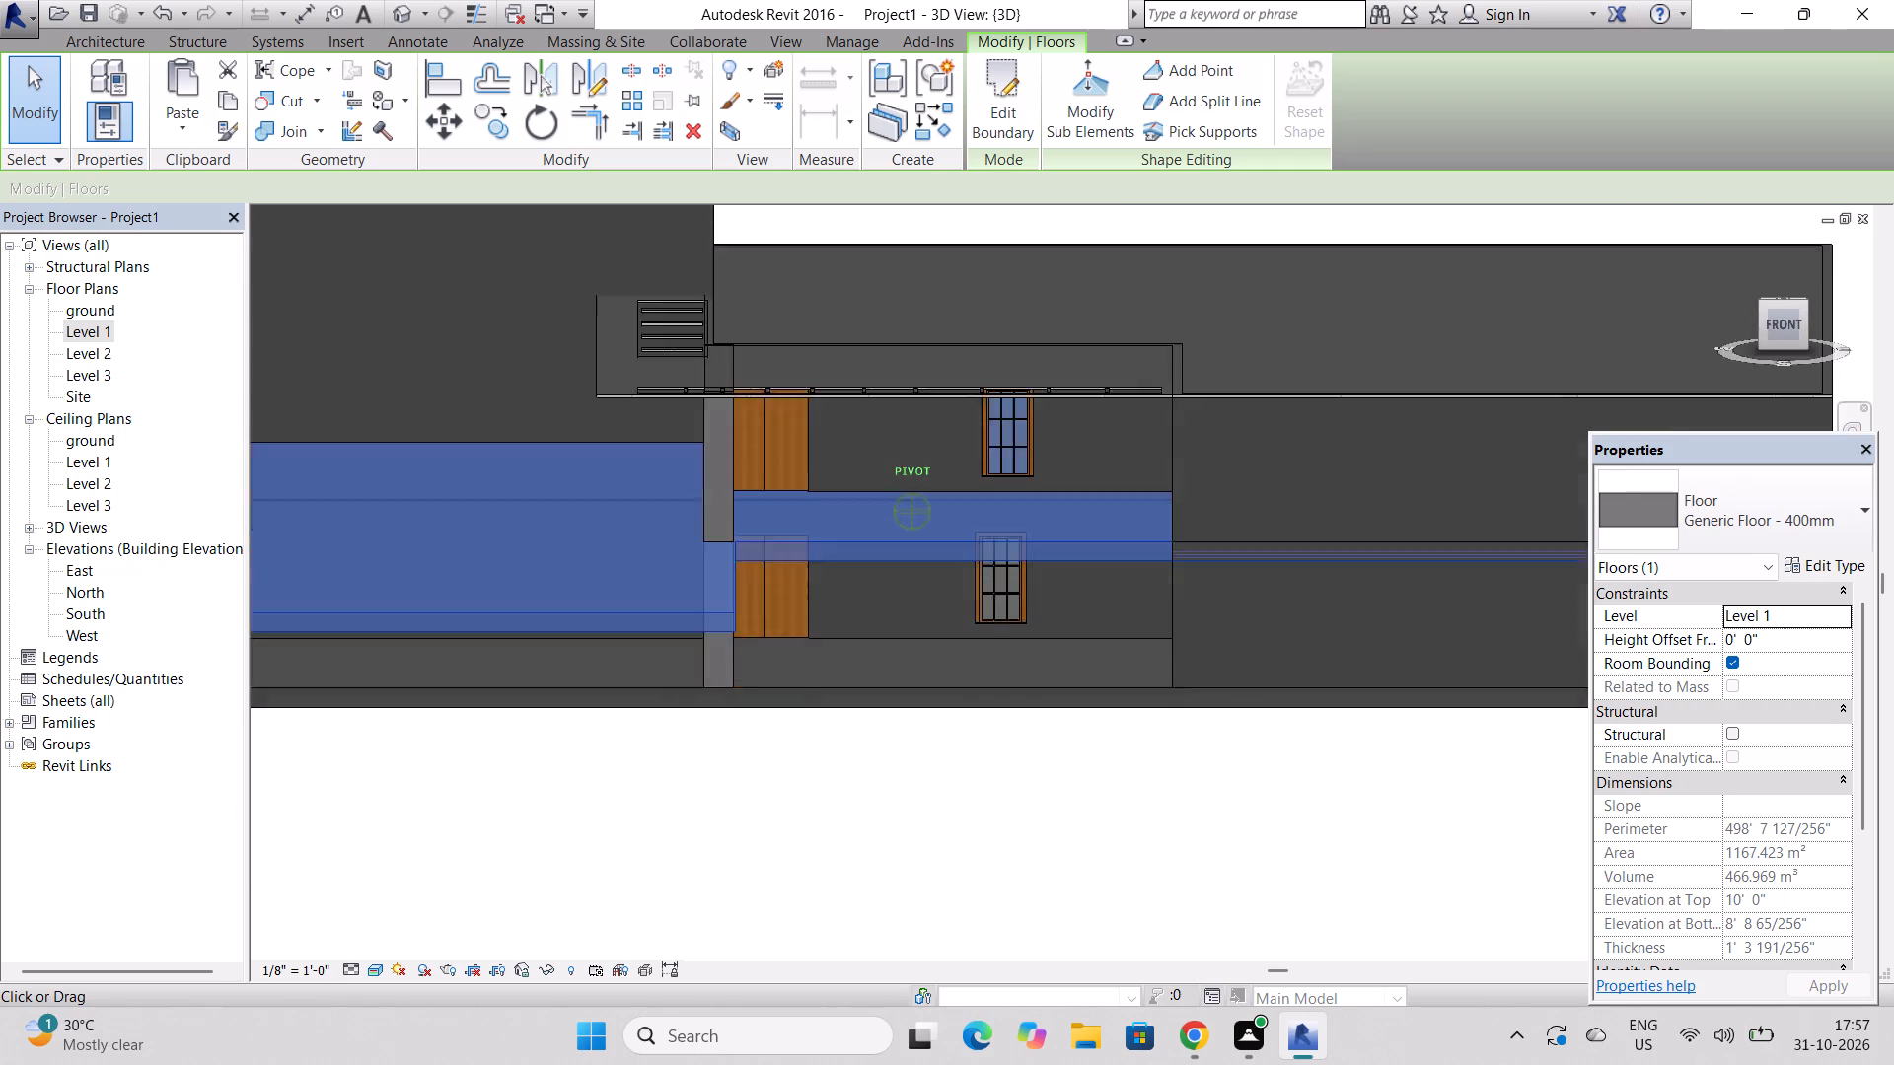
pyautogui.moveTo(1786, 355); pyautogui.dragTo(1785, 364)
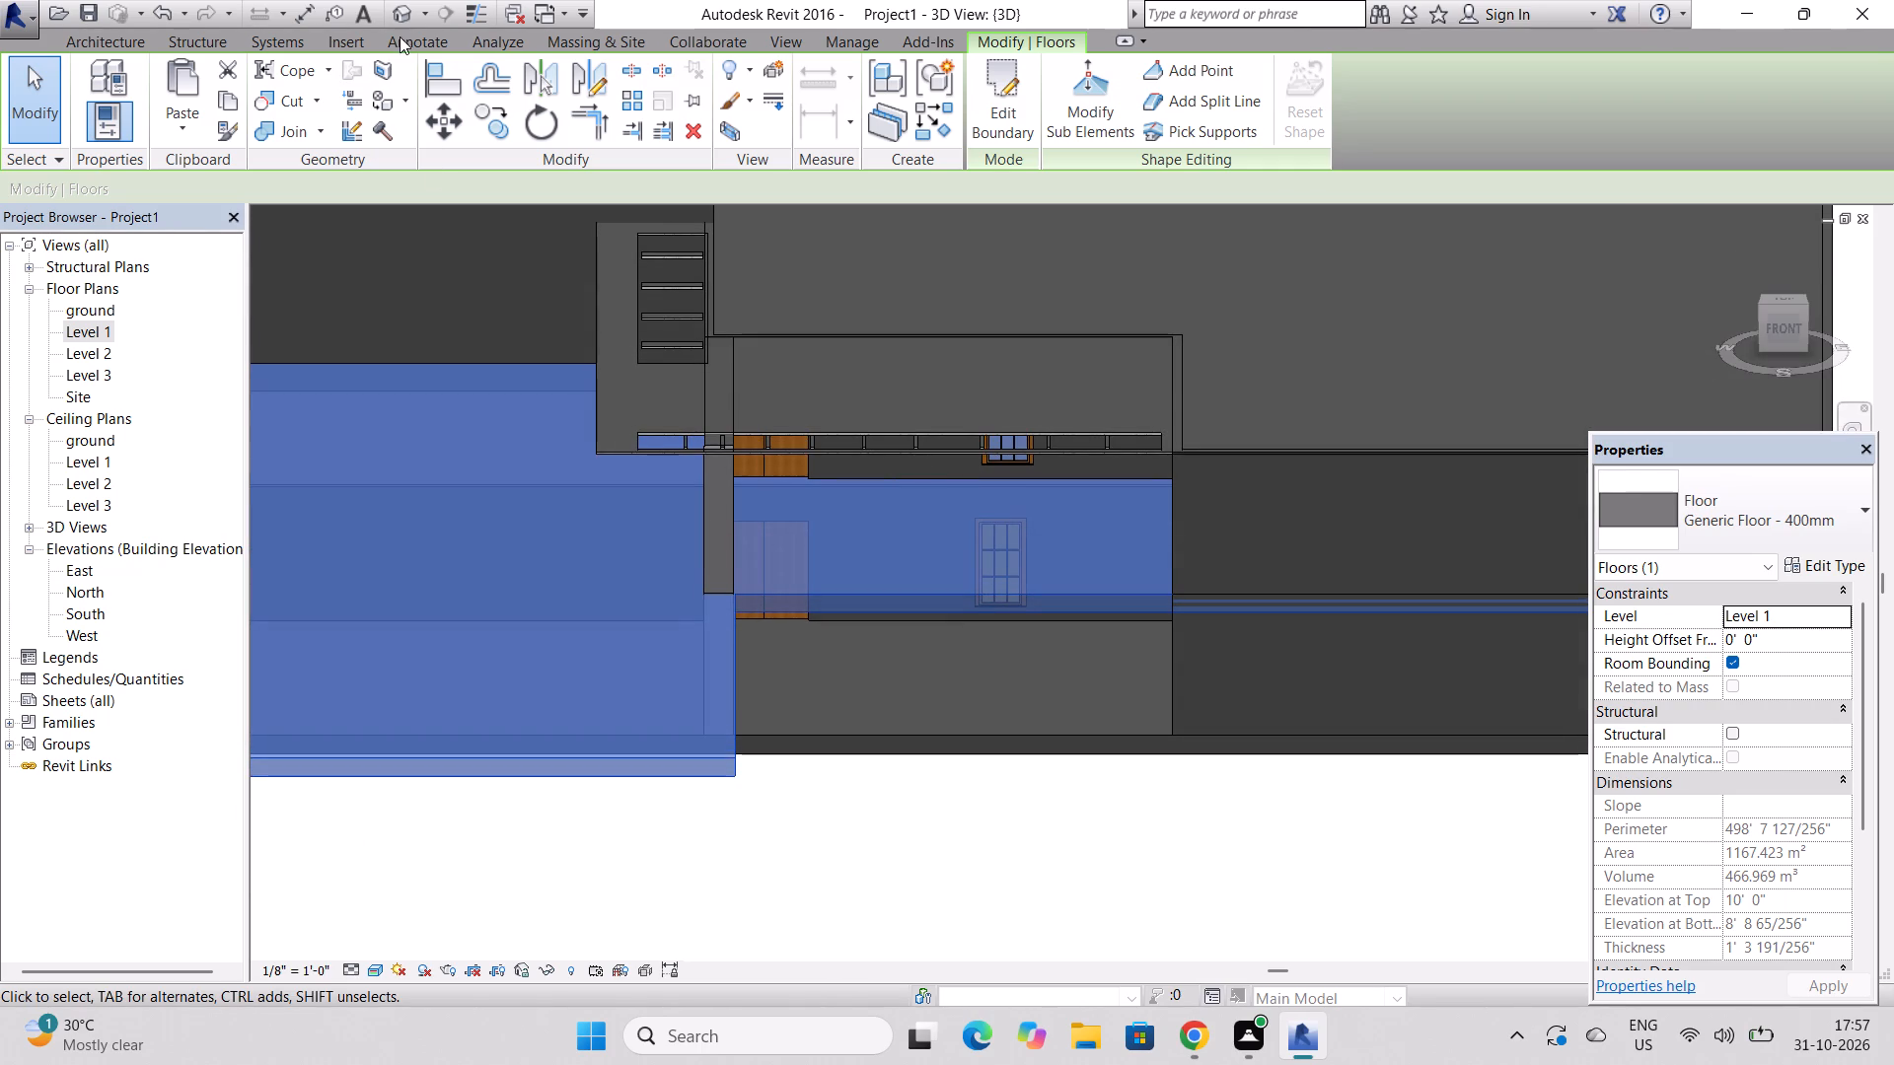
pyautogui.click(402, 25)
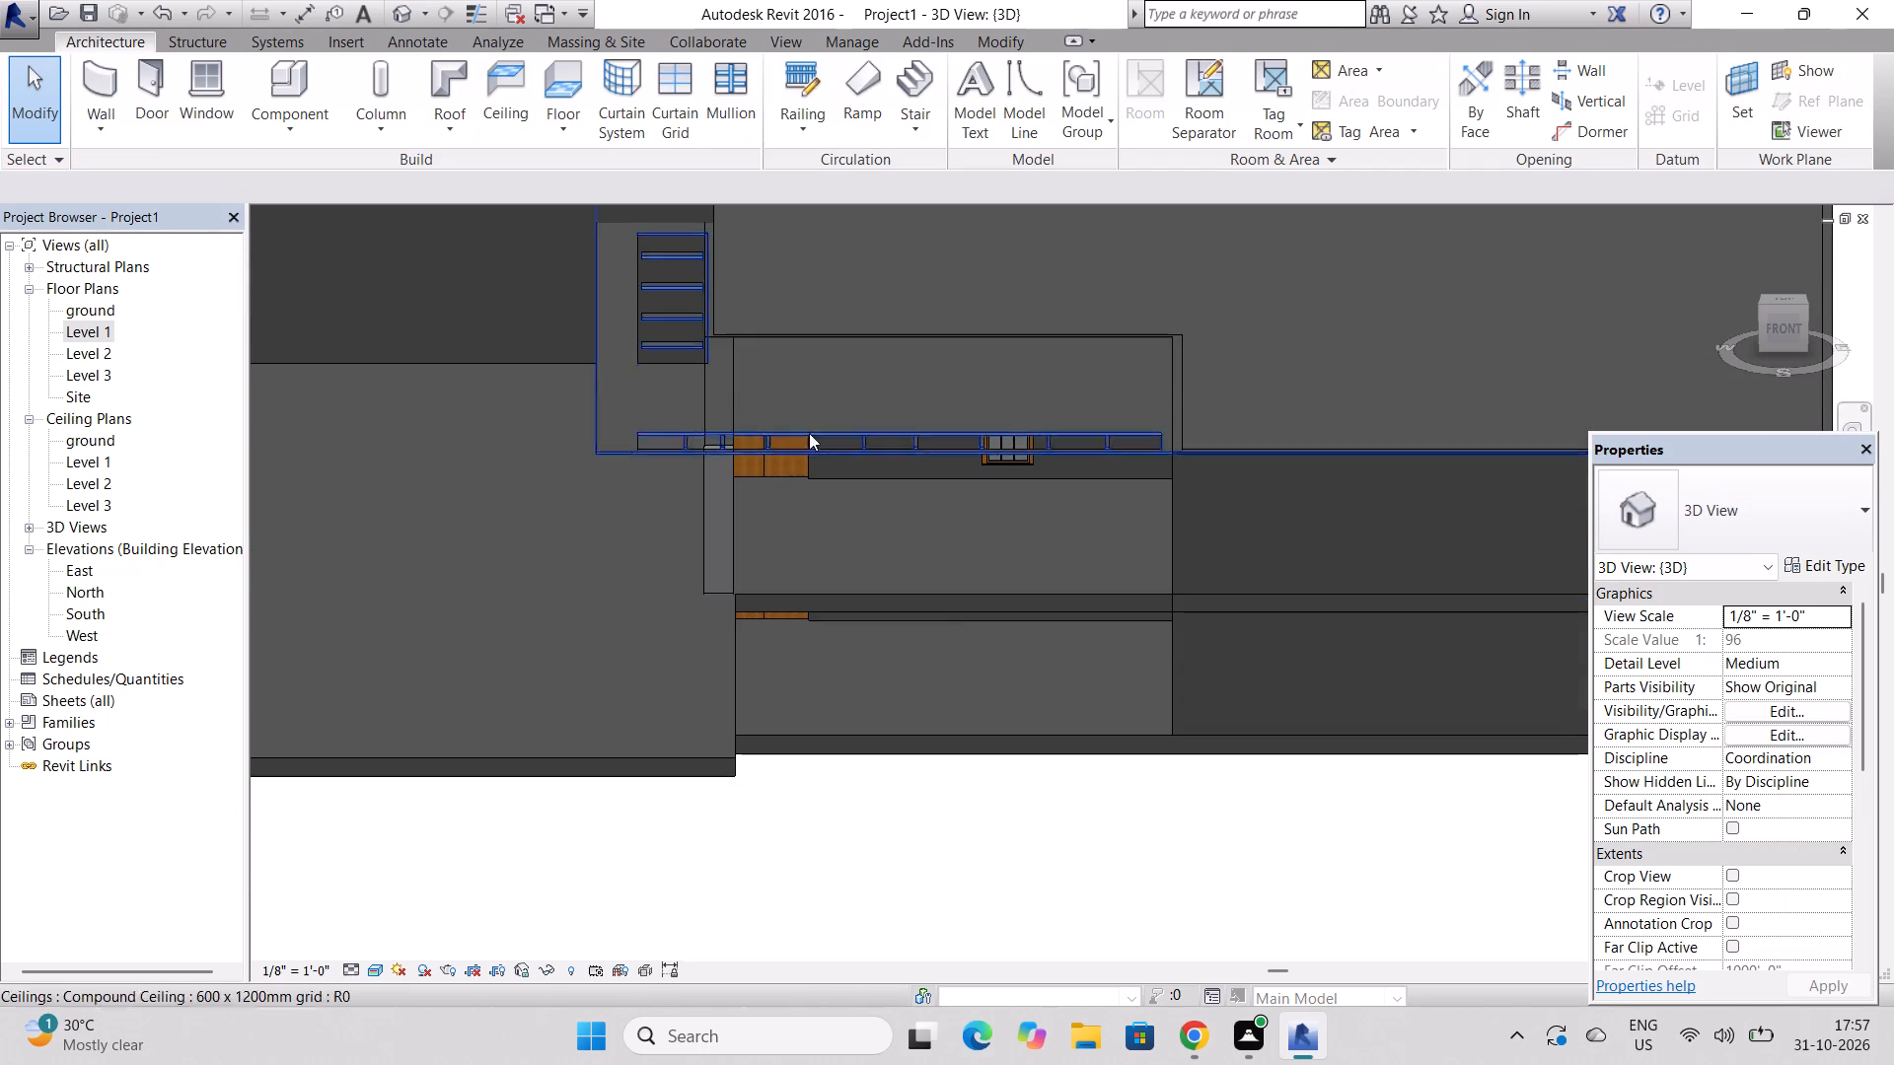
pyautogui.scroll(-4, 890, 571)
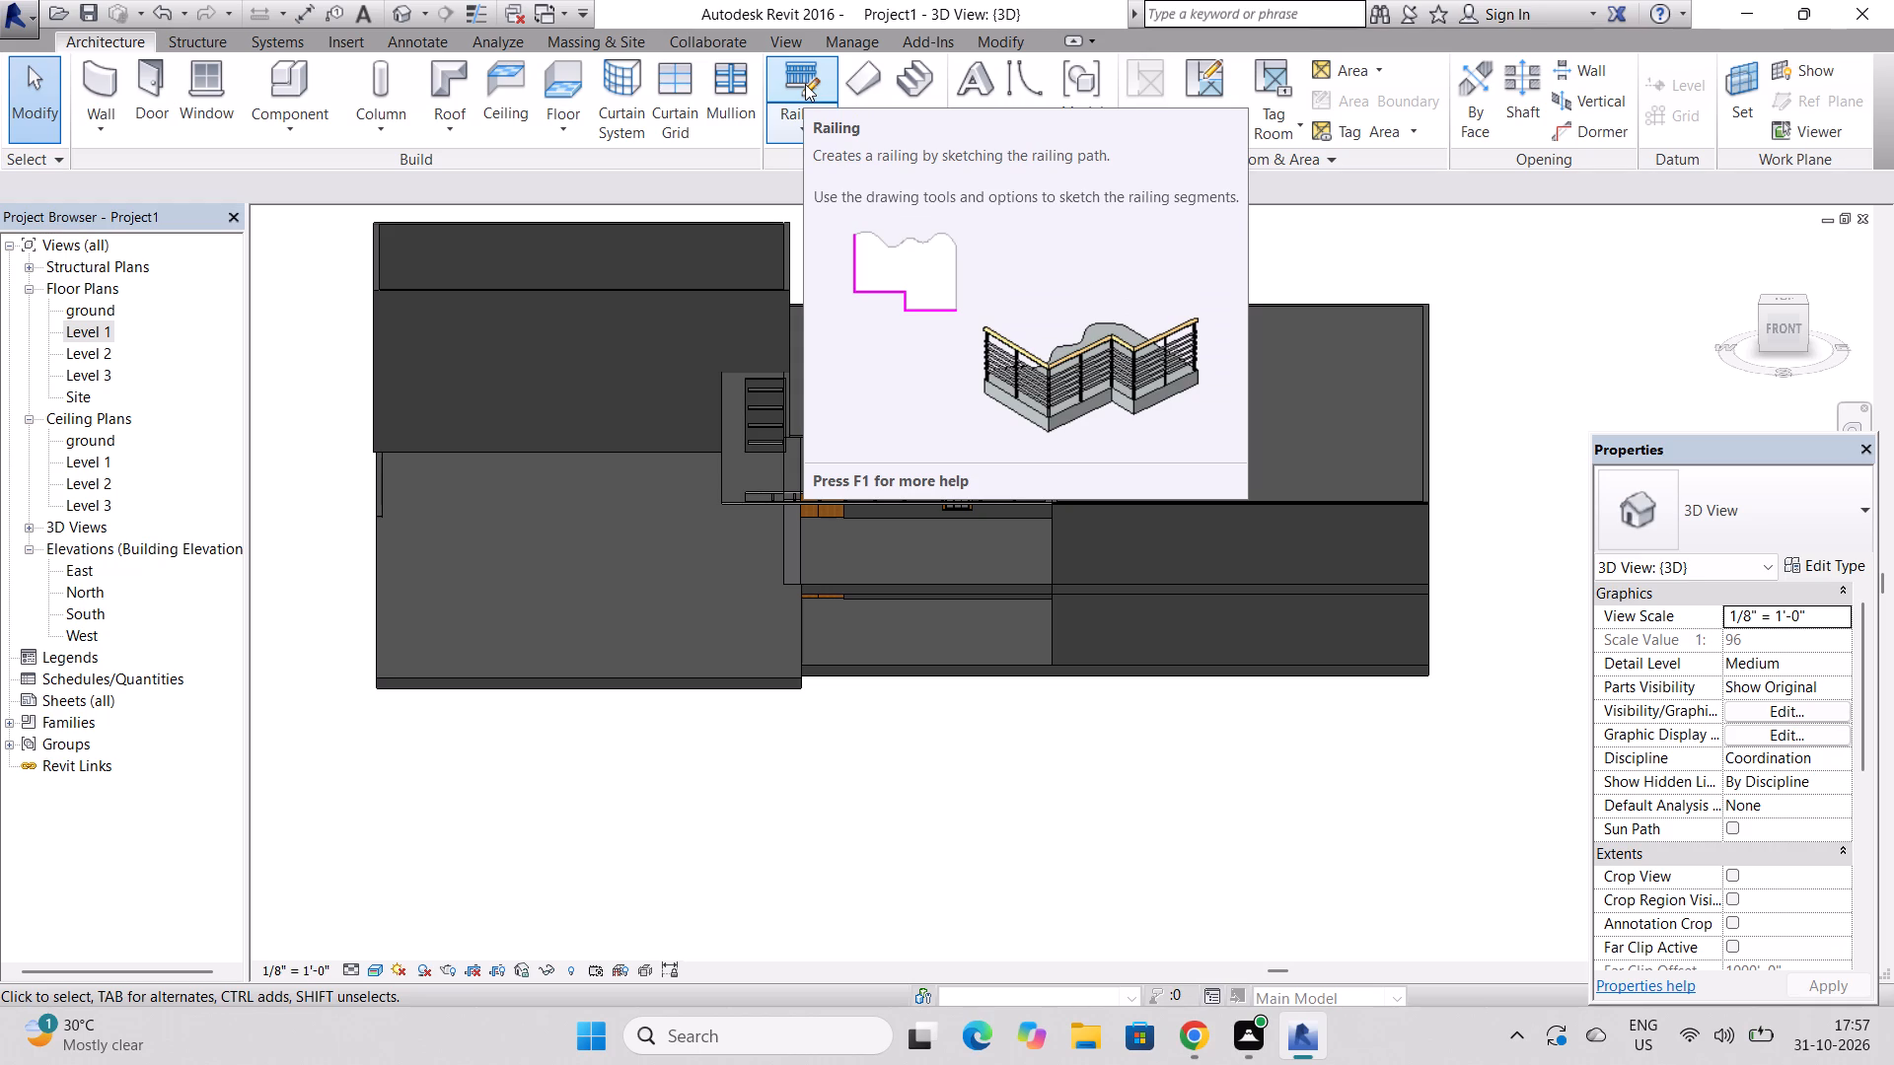
# Sketch a 900mm Pipe railing path in the Level 1 plan along both side edges of the floor extension, 40' on the column side, and try finishing it.
pyautogui.click(805, 84)
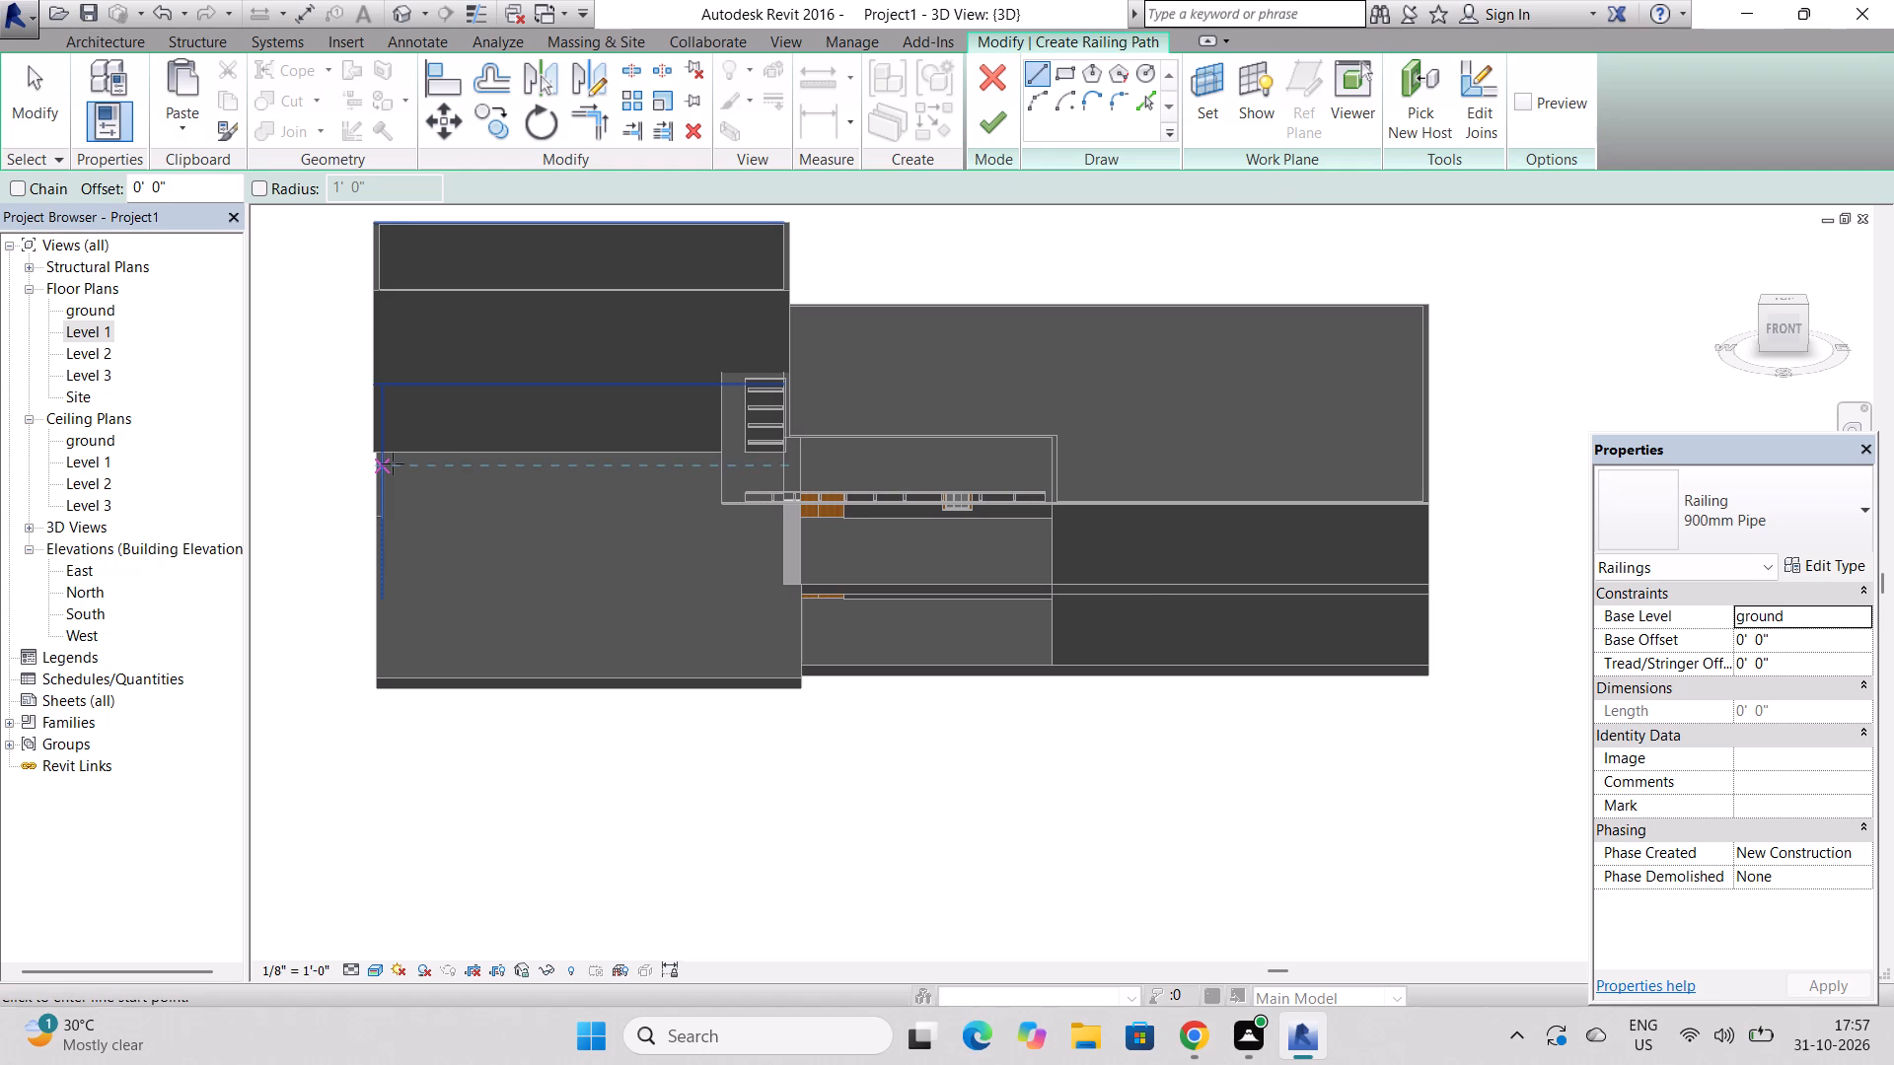
pyautogui.scroll(6, 393, 463)
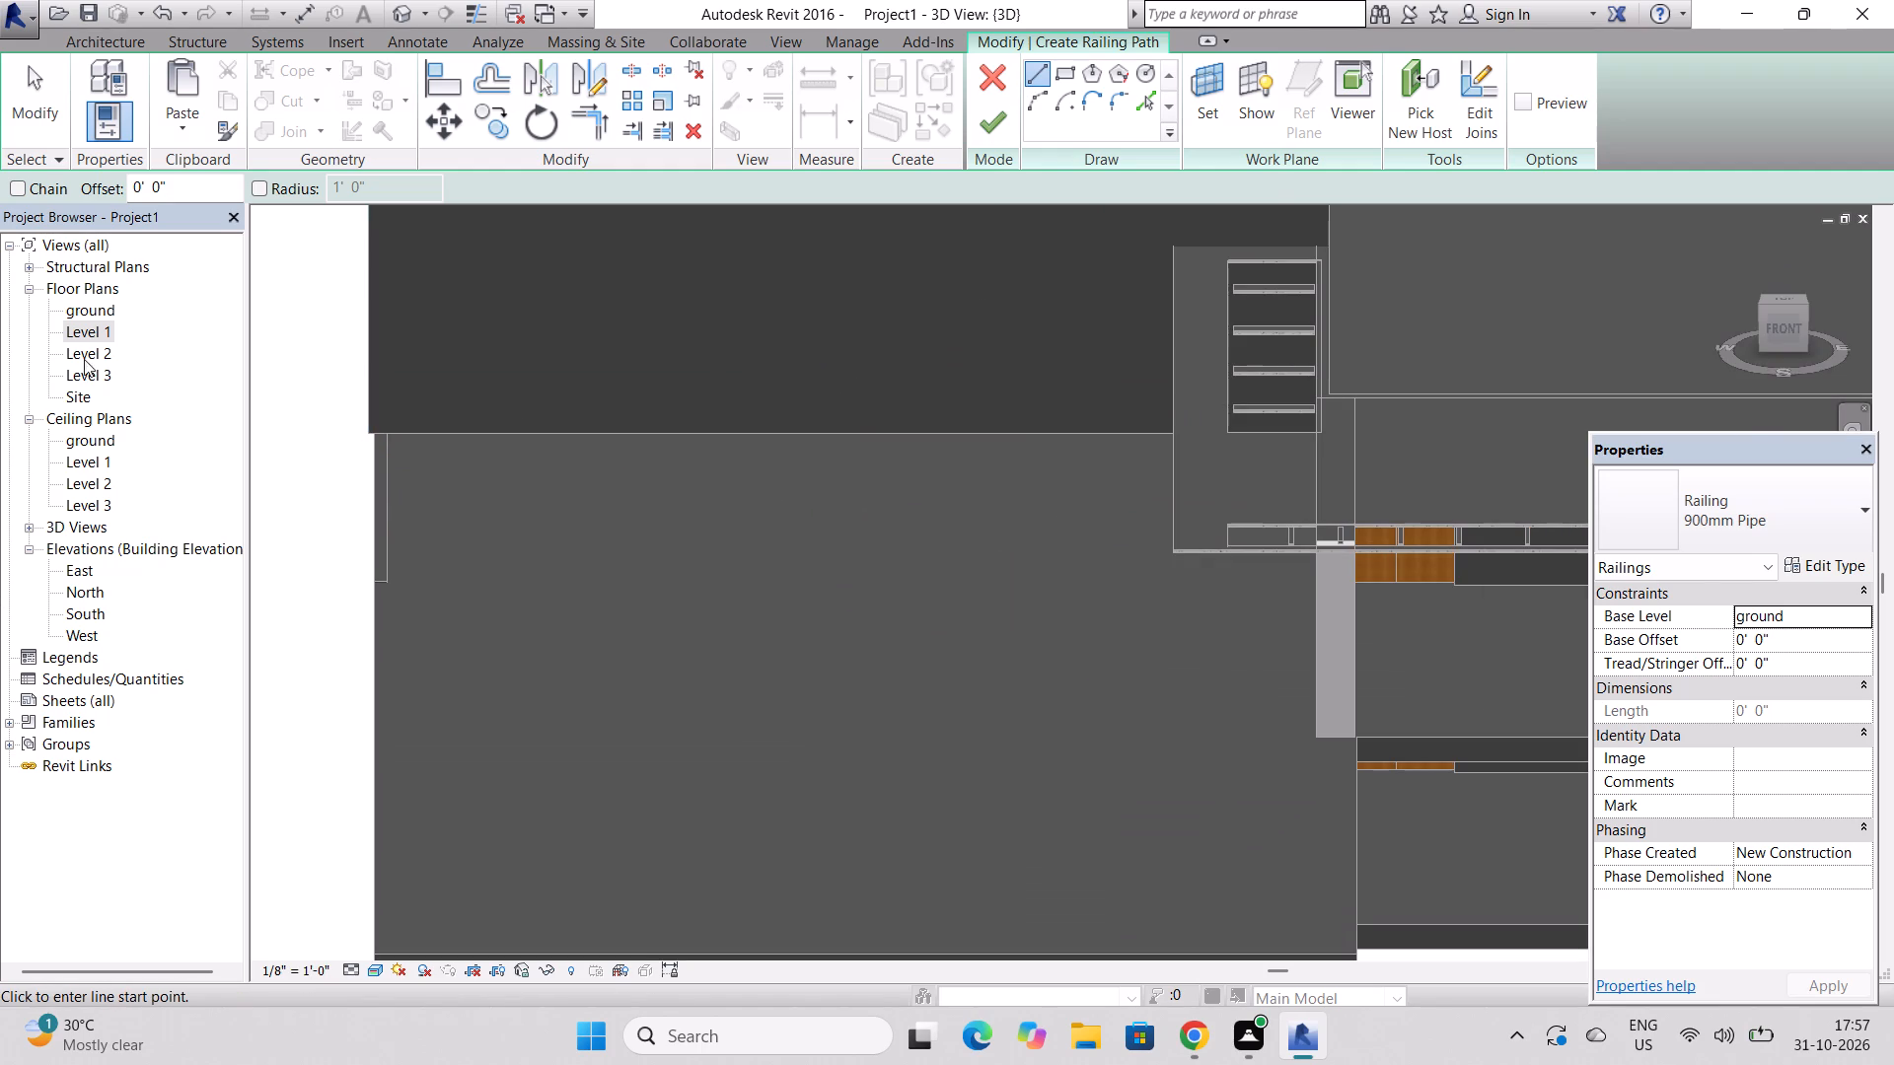
pyautogui.doubleClick(90, 330)
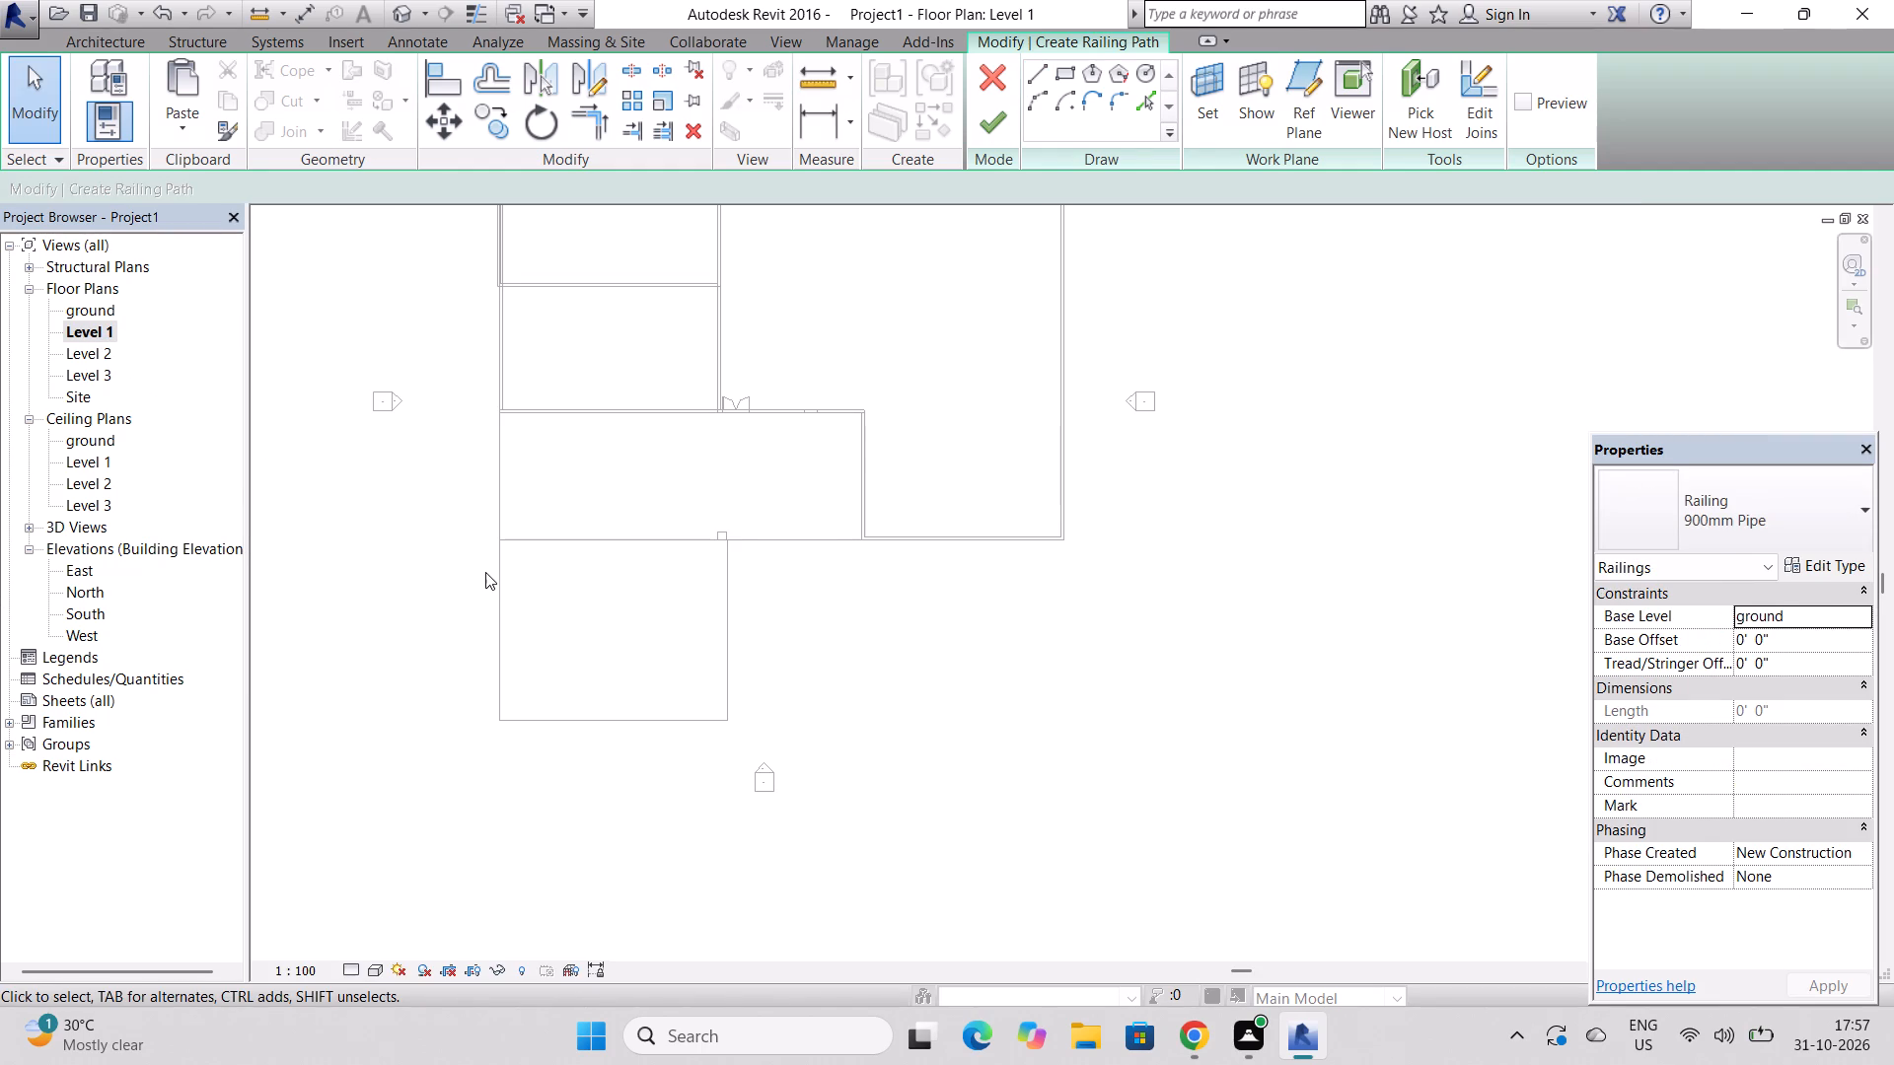
pyautogui.scroll(4, 485, 567)
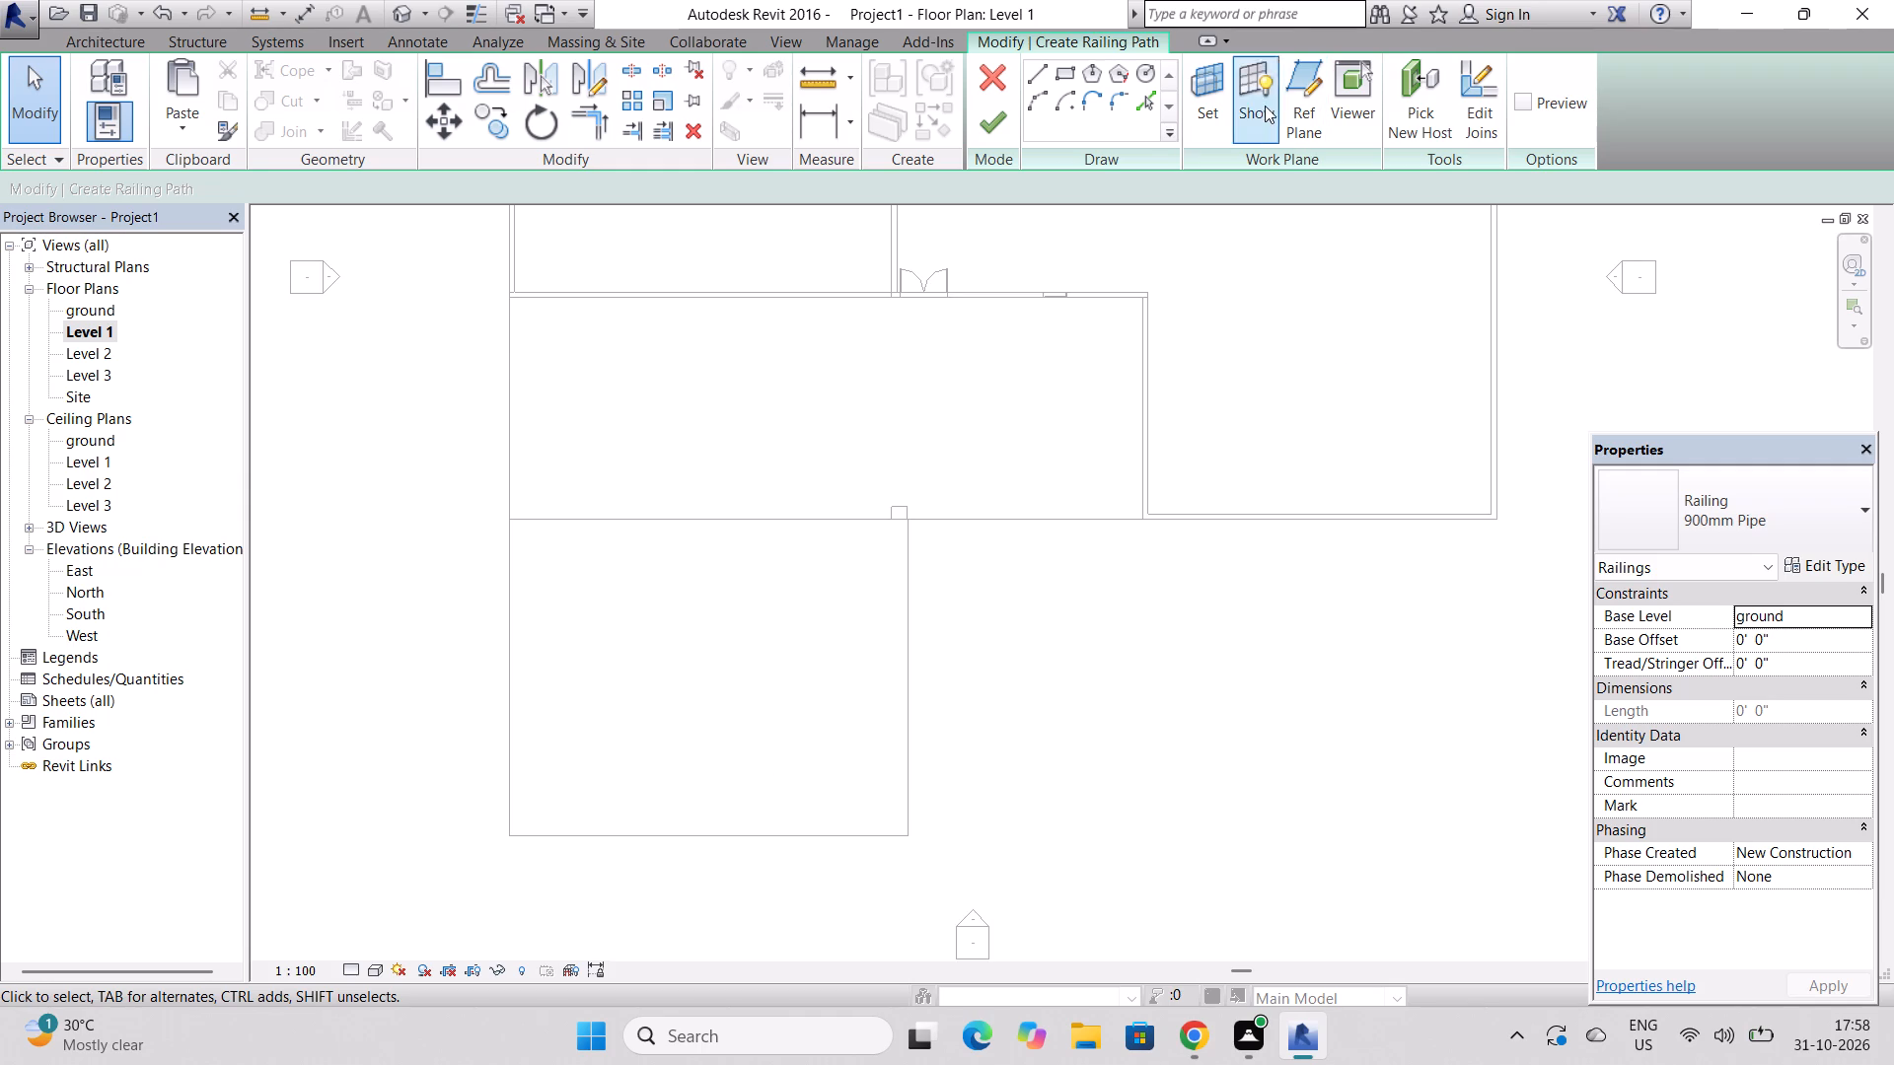
pyautogui.click(1043, 74)
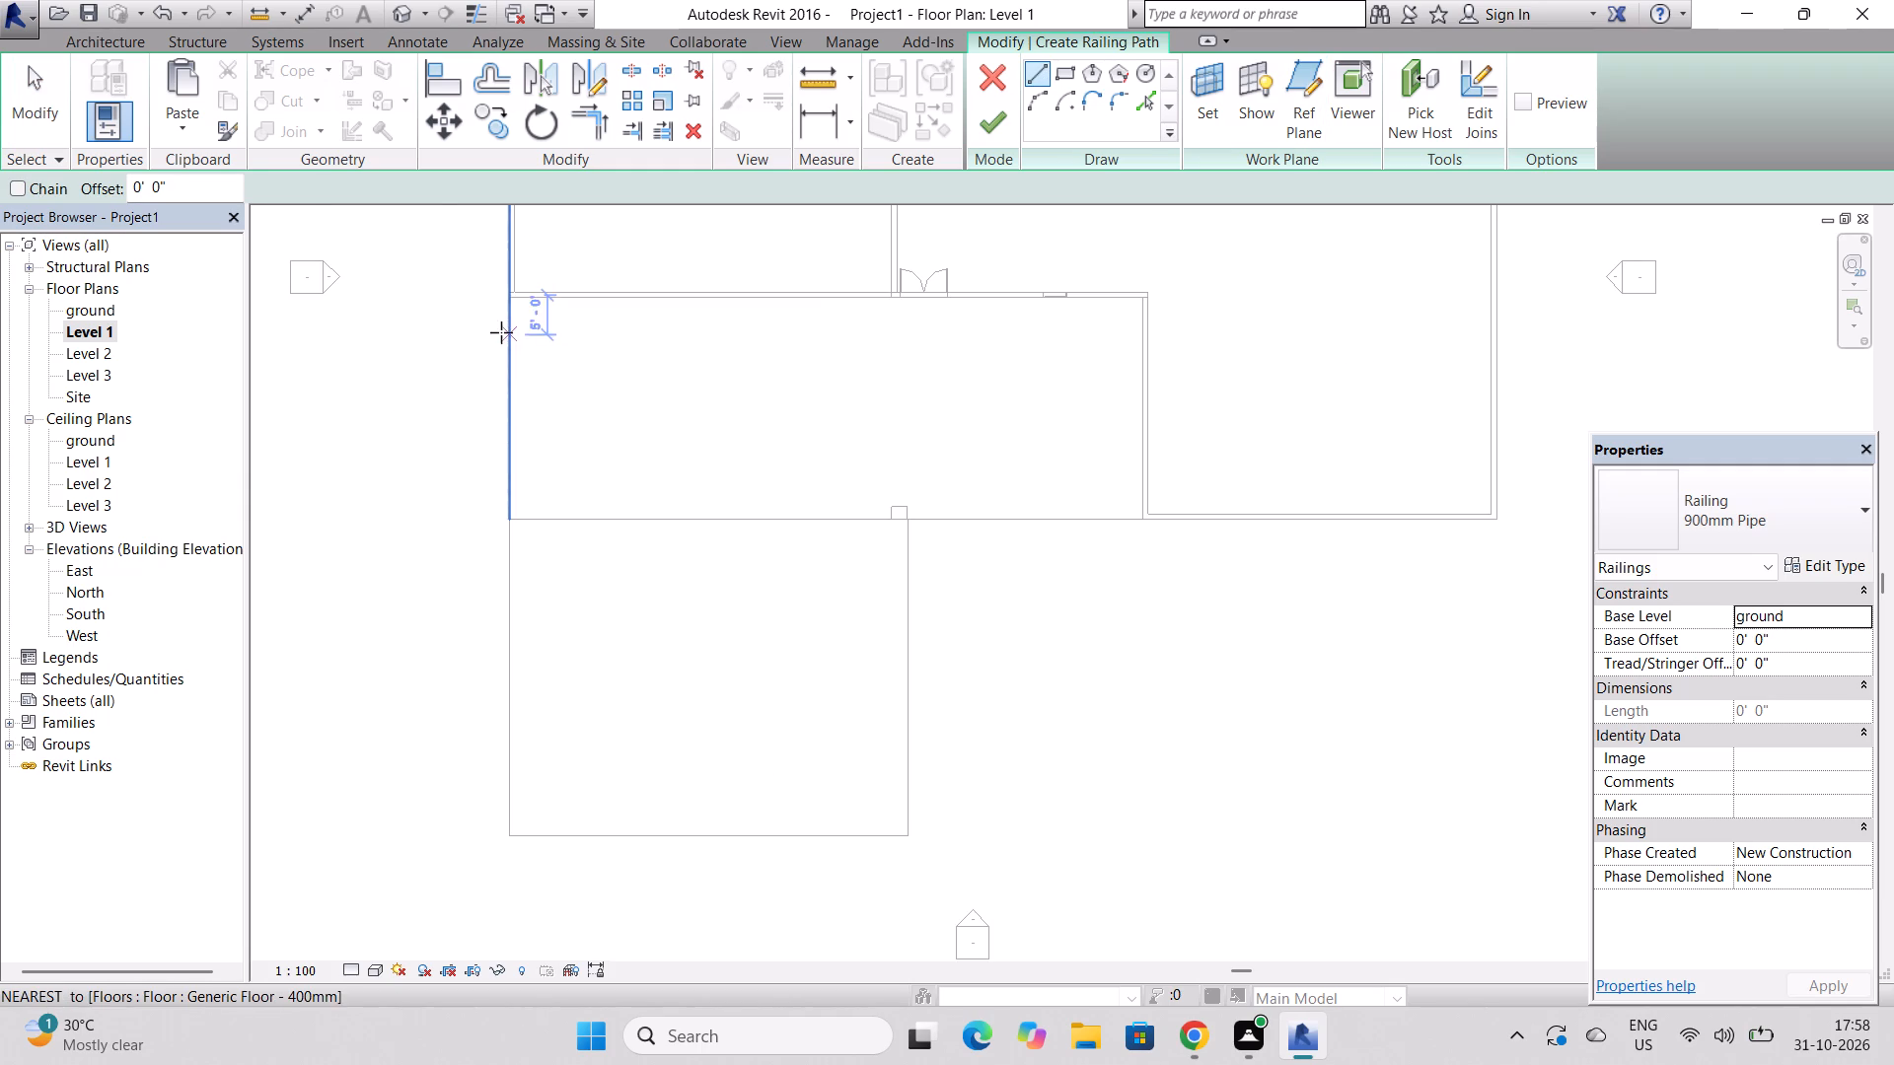
pyautogui.click(506, 298)
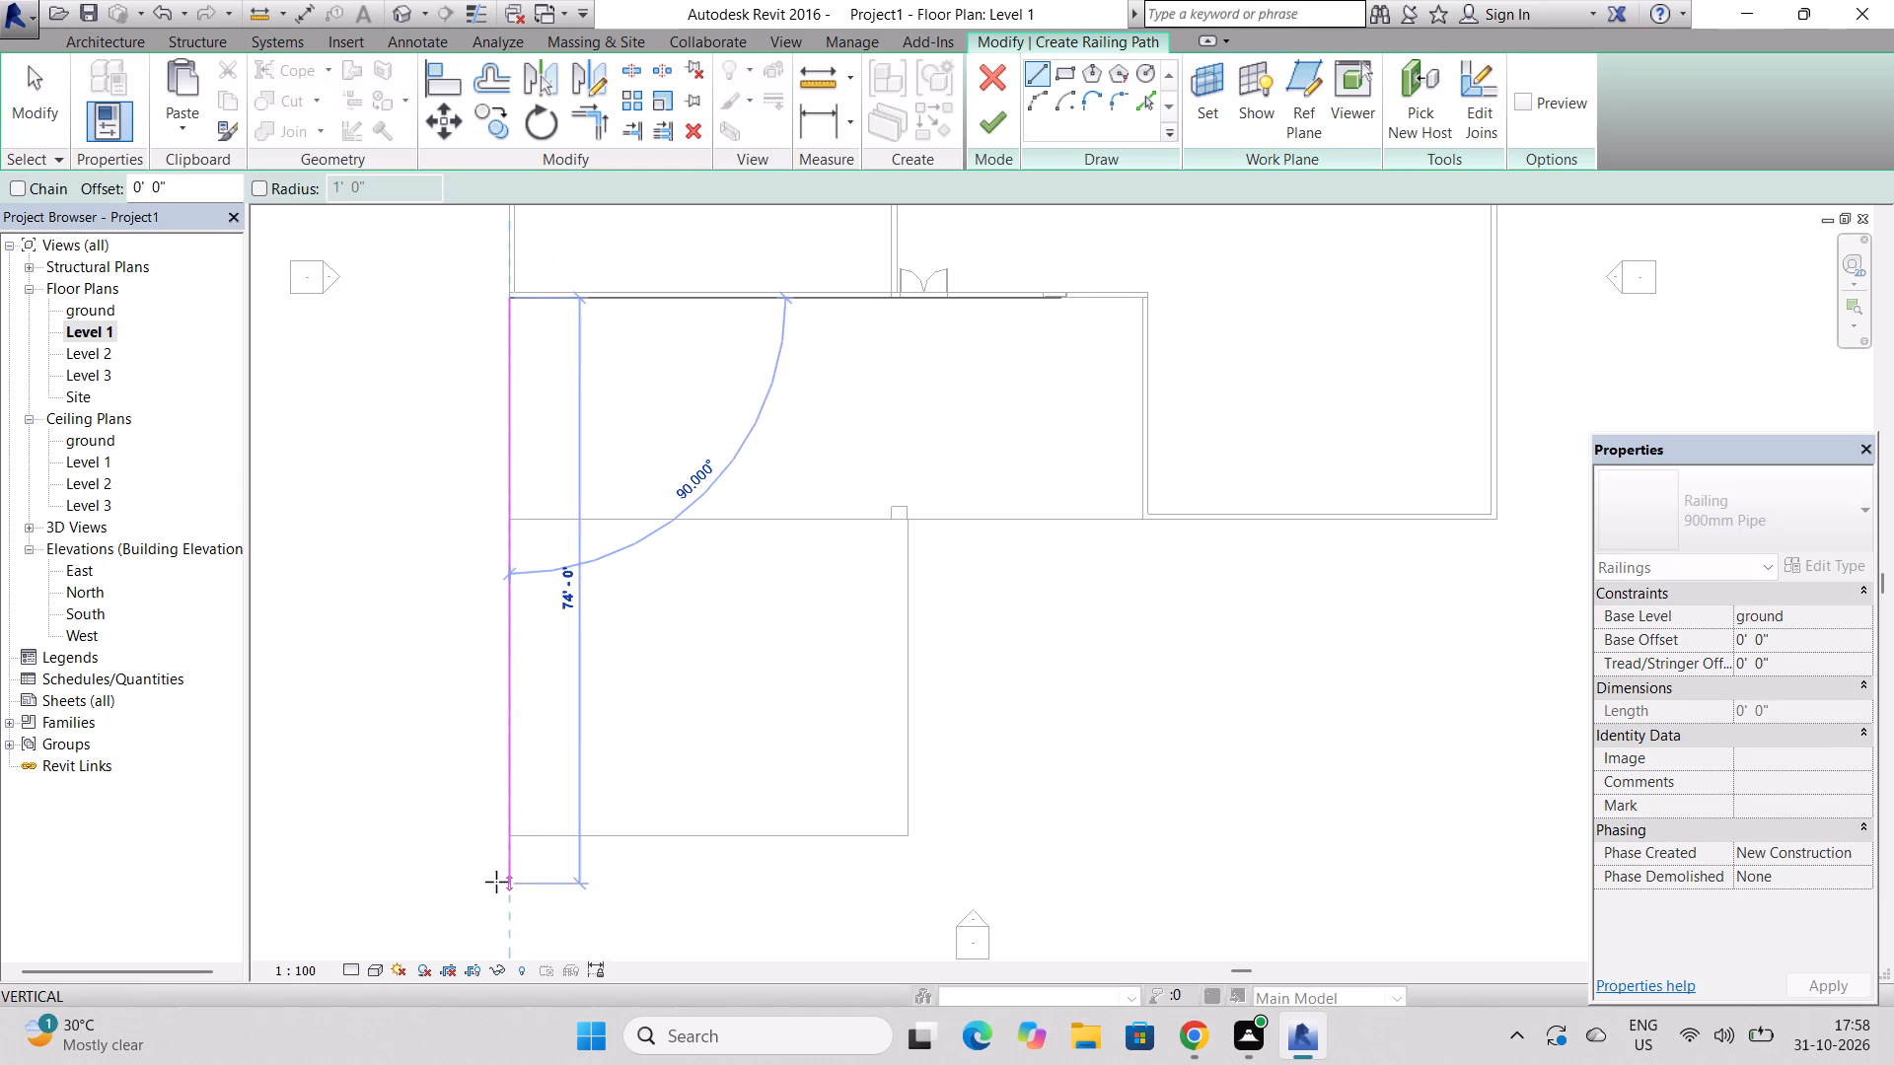
pyautogui.click(505, 837)
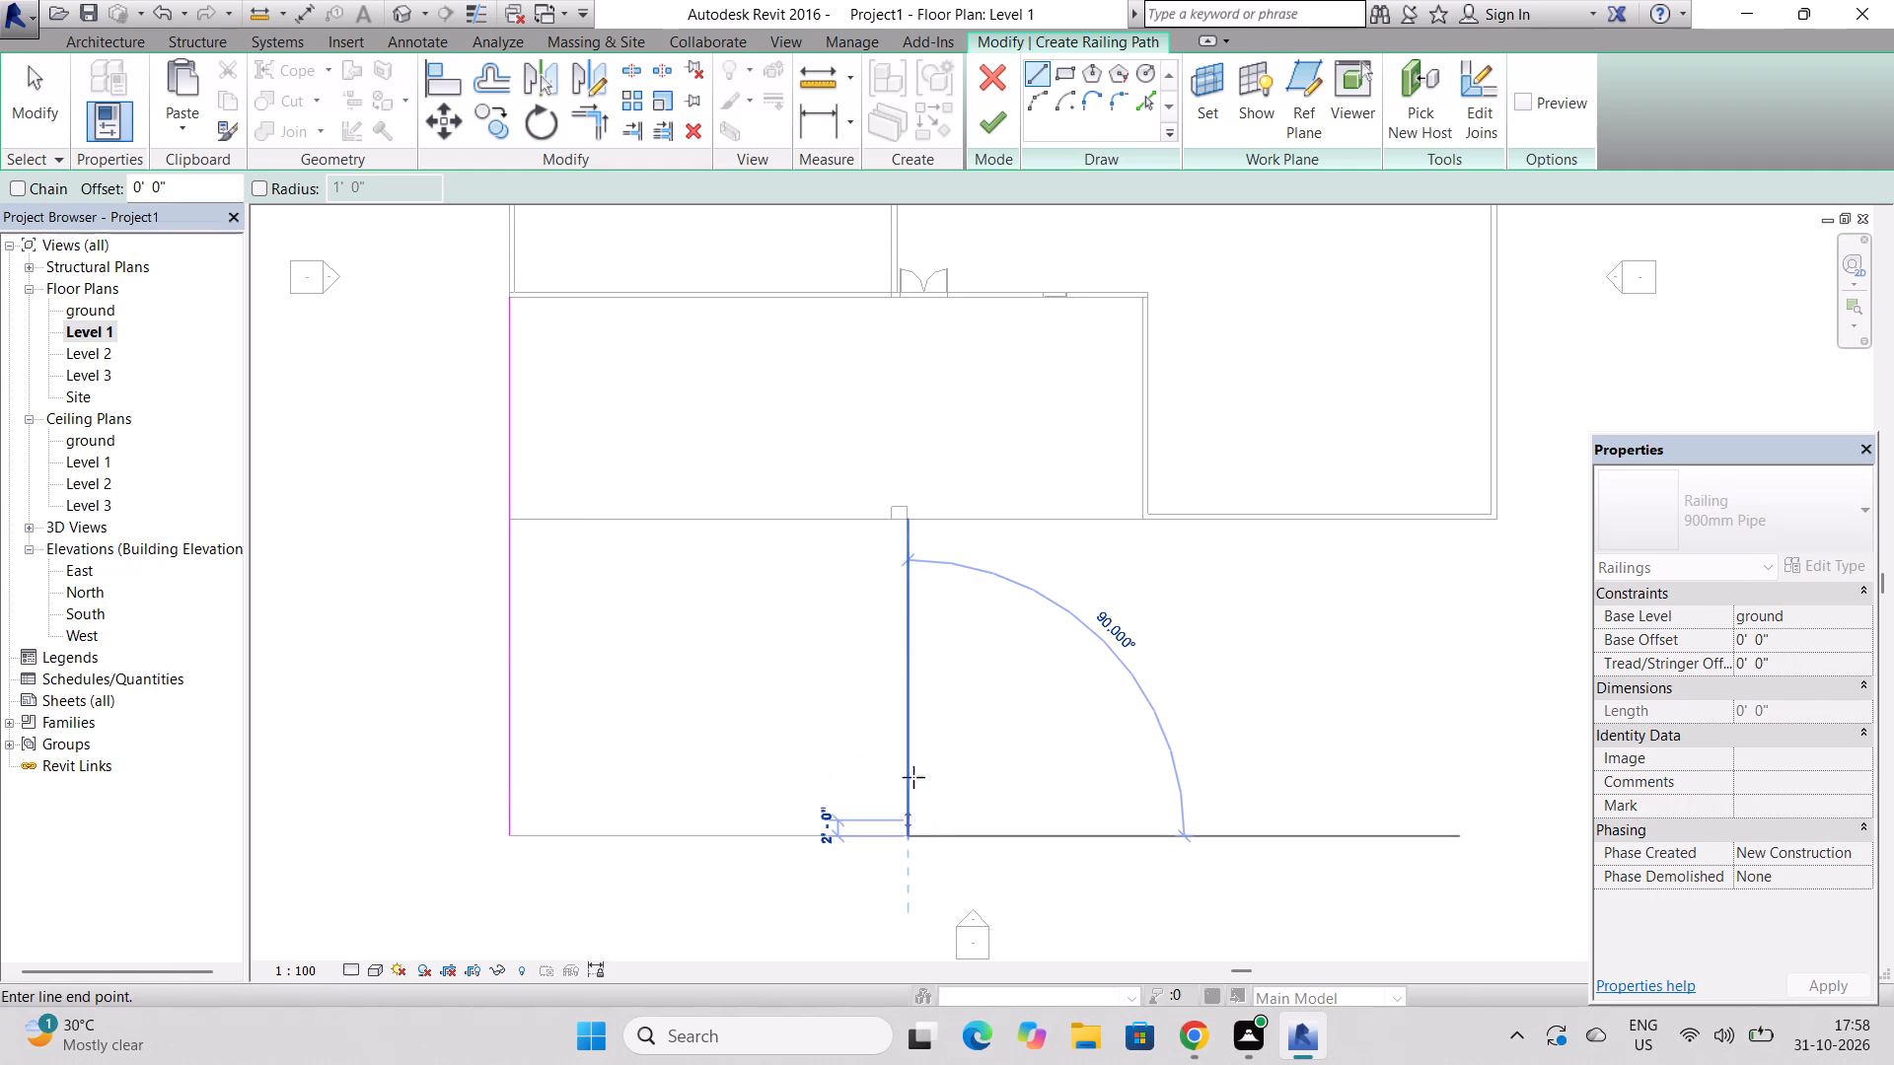
pyautogui.scroll(6, 941, 503)
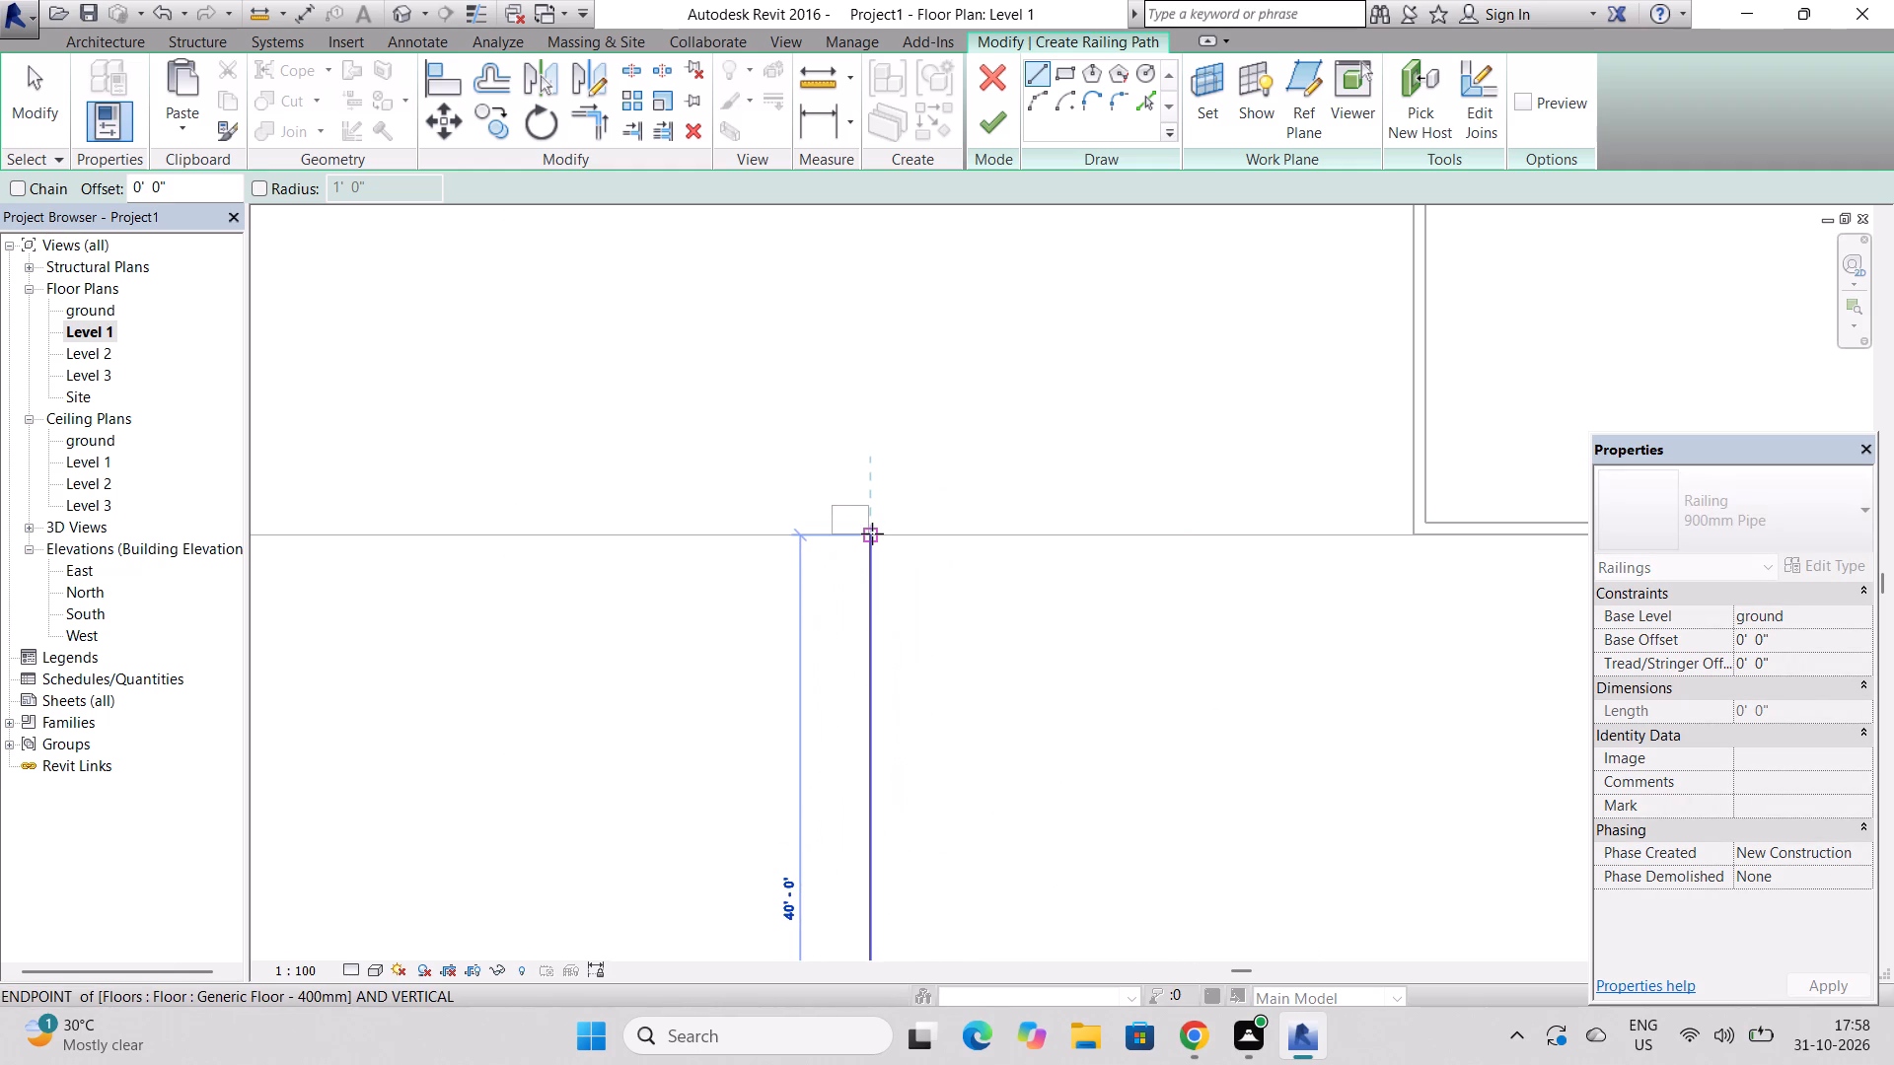
pyautogui.click(872, 533)
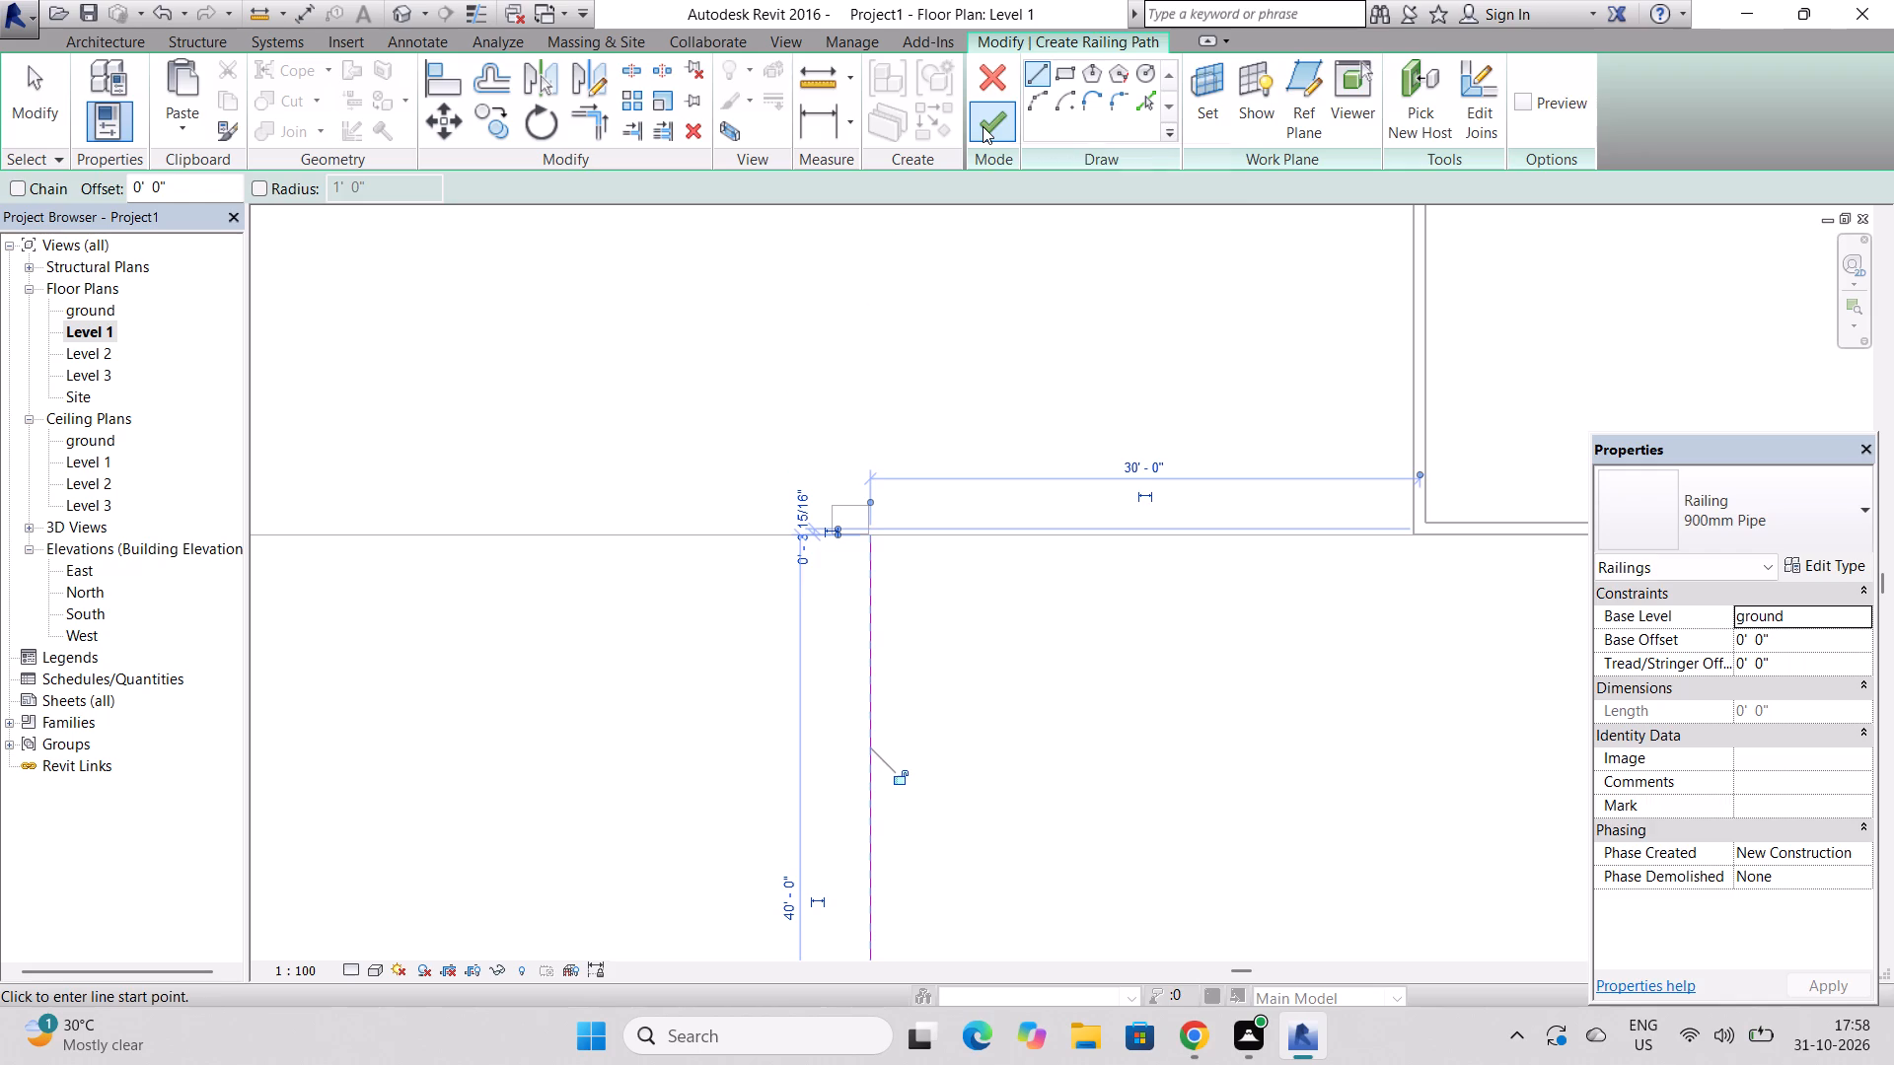
pyautogui.click(983, 126)
pyautogui.scroll(-6, 910, 558)
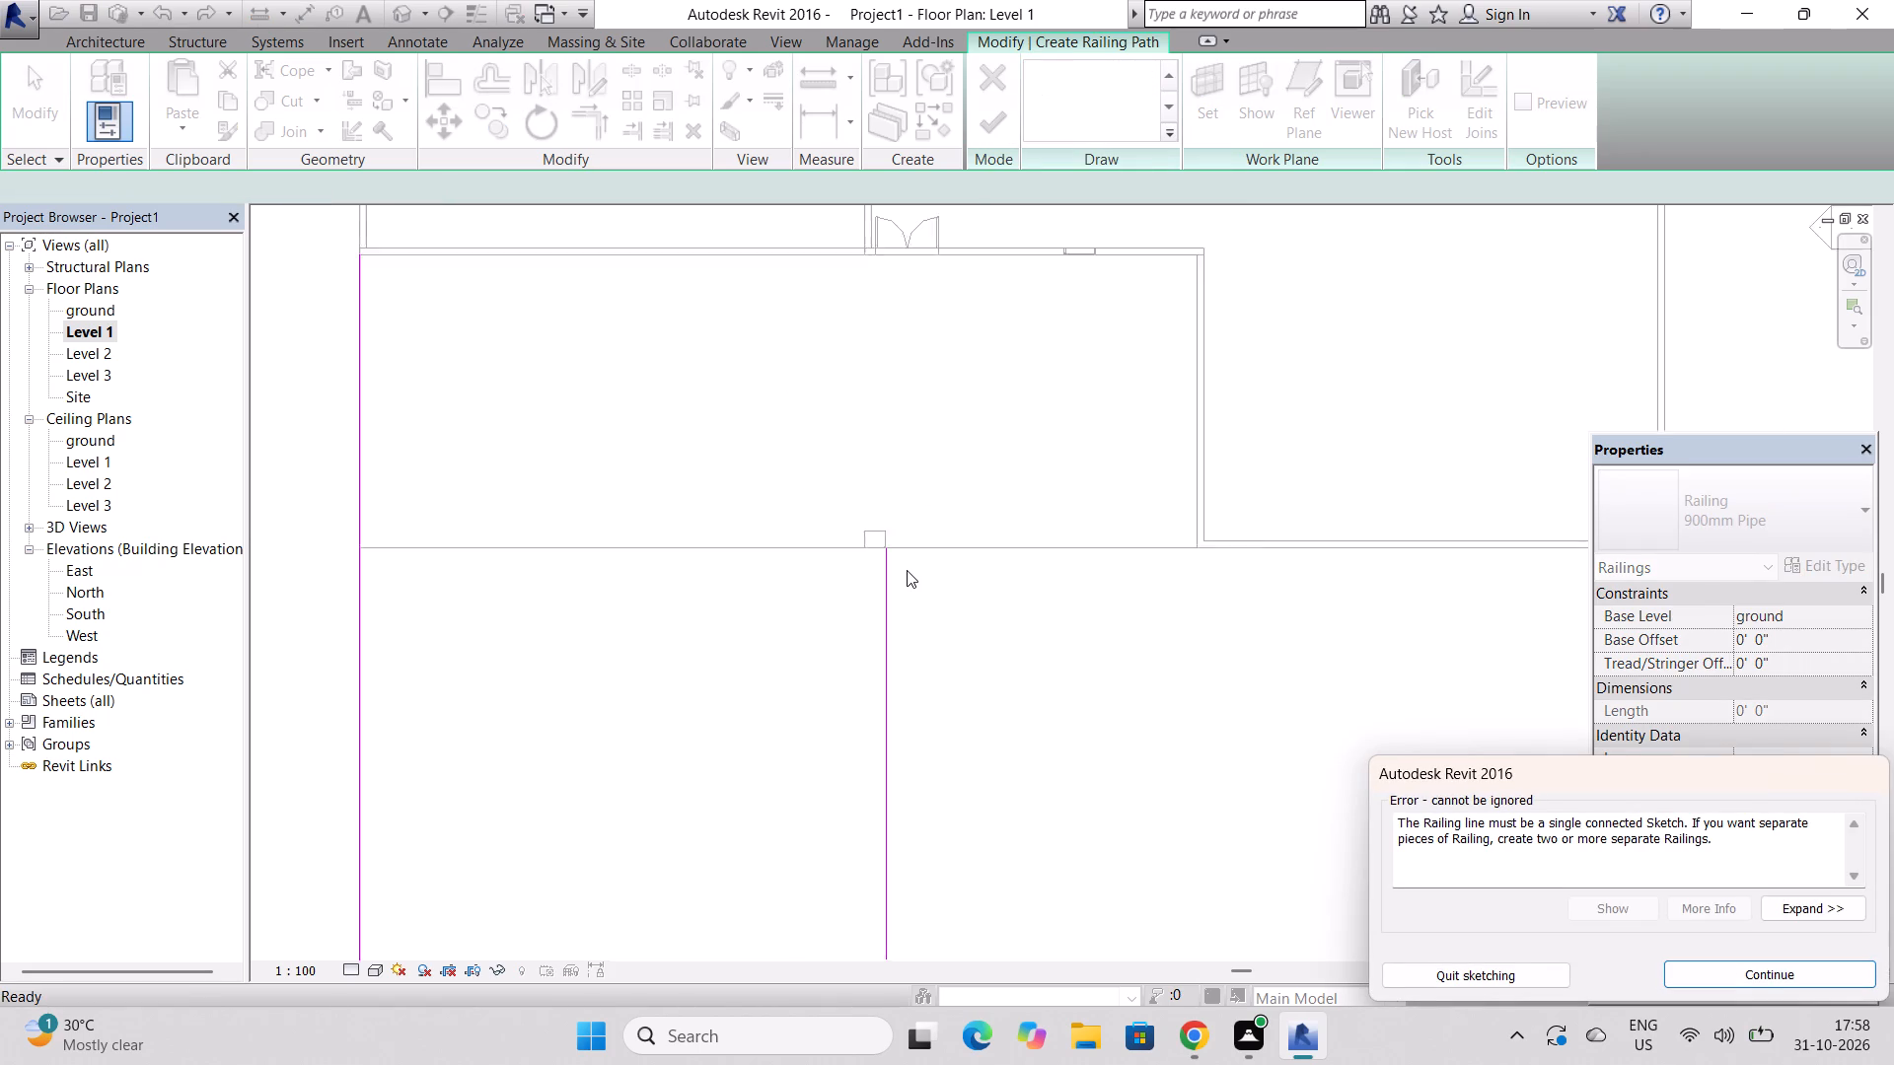
pyautogui.scroll(-1, 907, 570)
pyautogui.scroll(7, 704, 822)
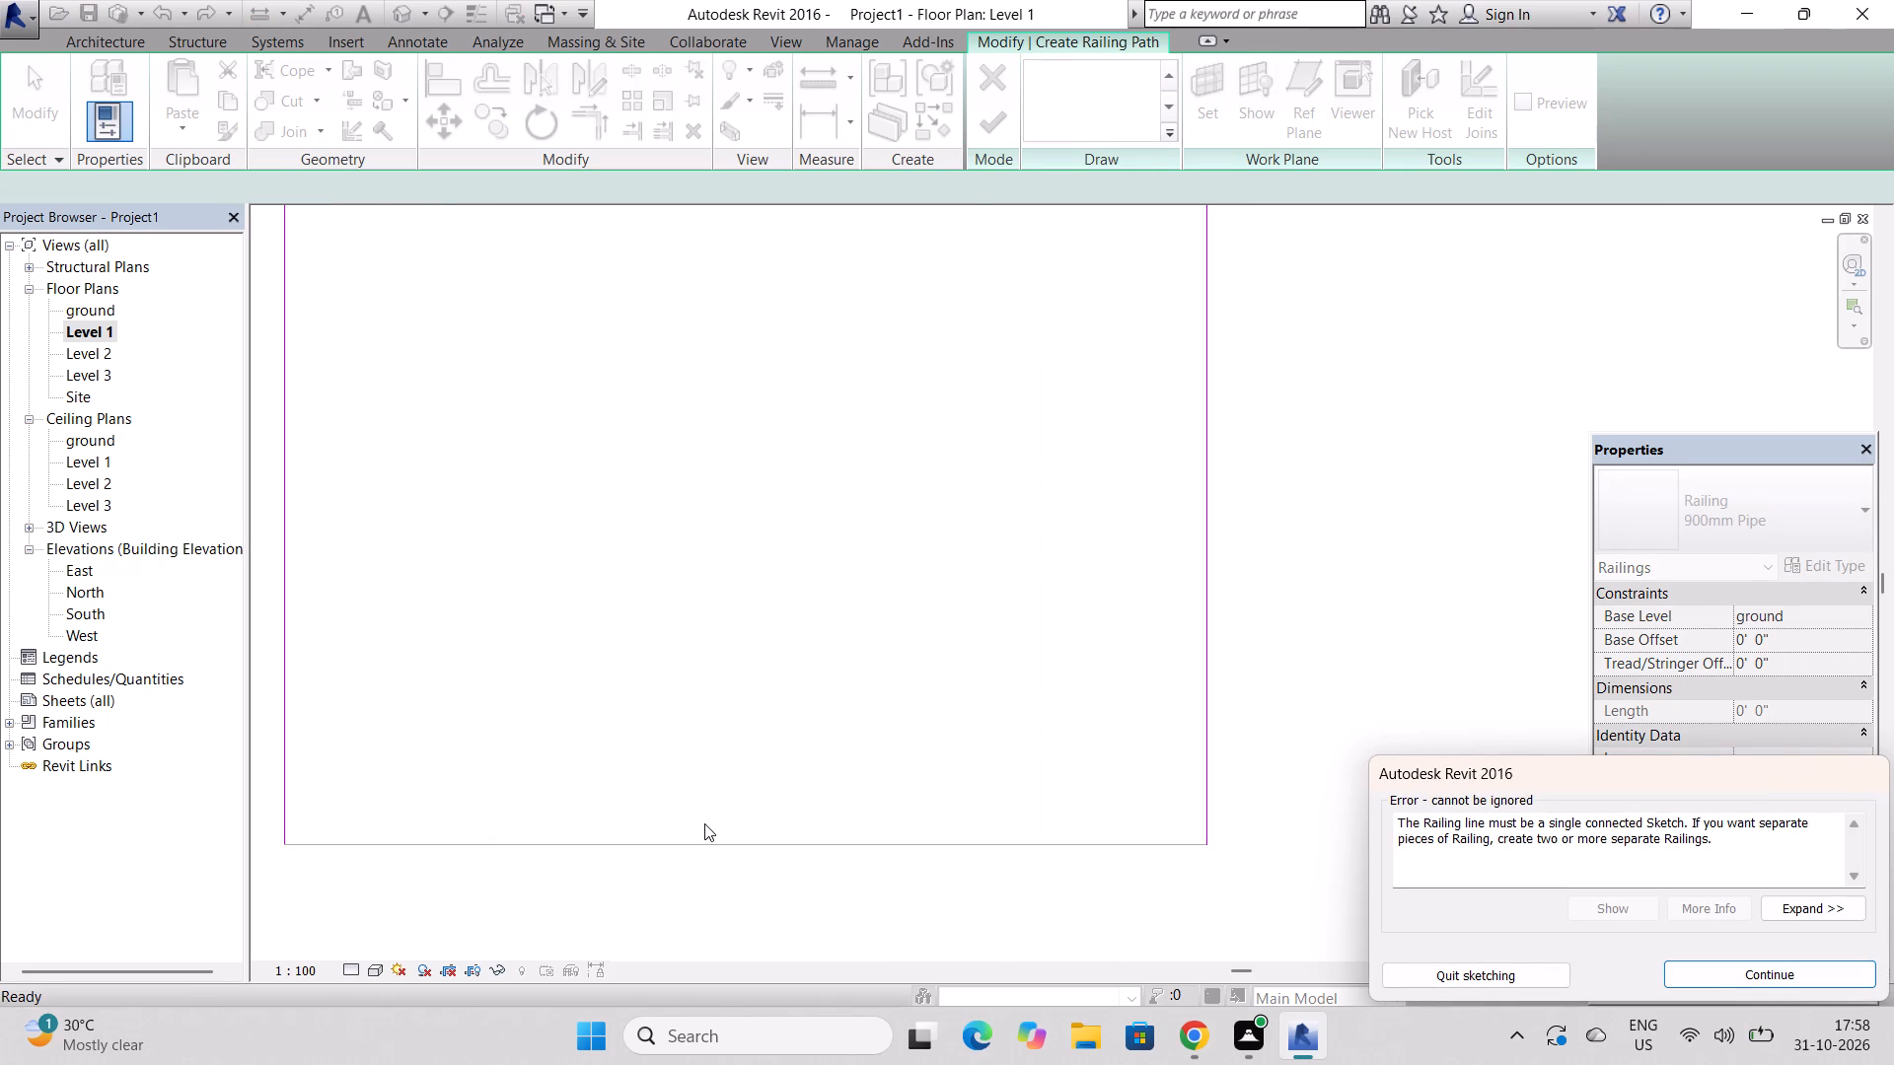
pyautogui.click(1779, 962)
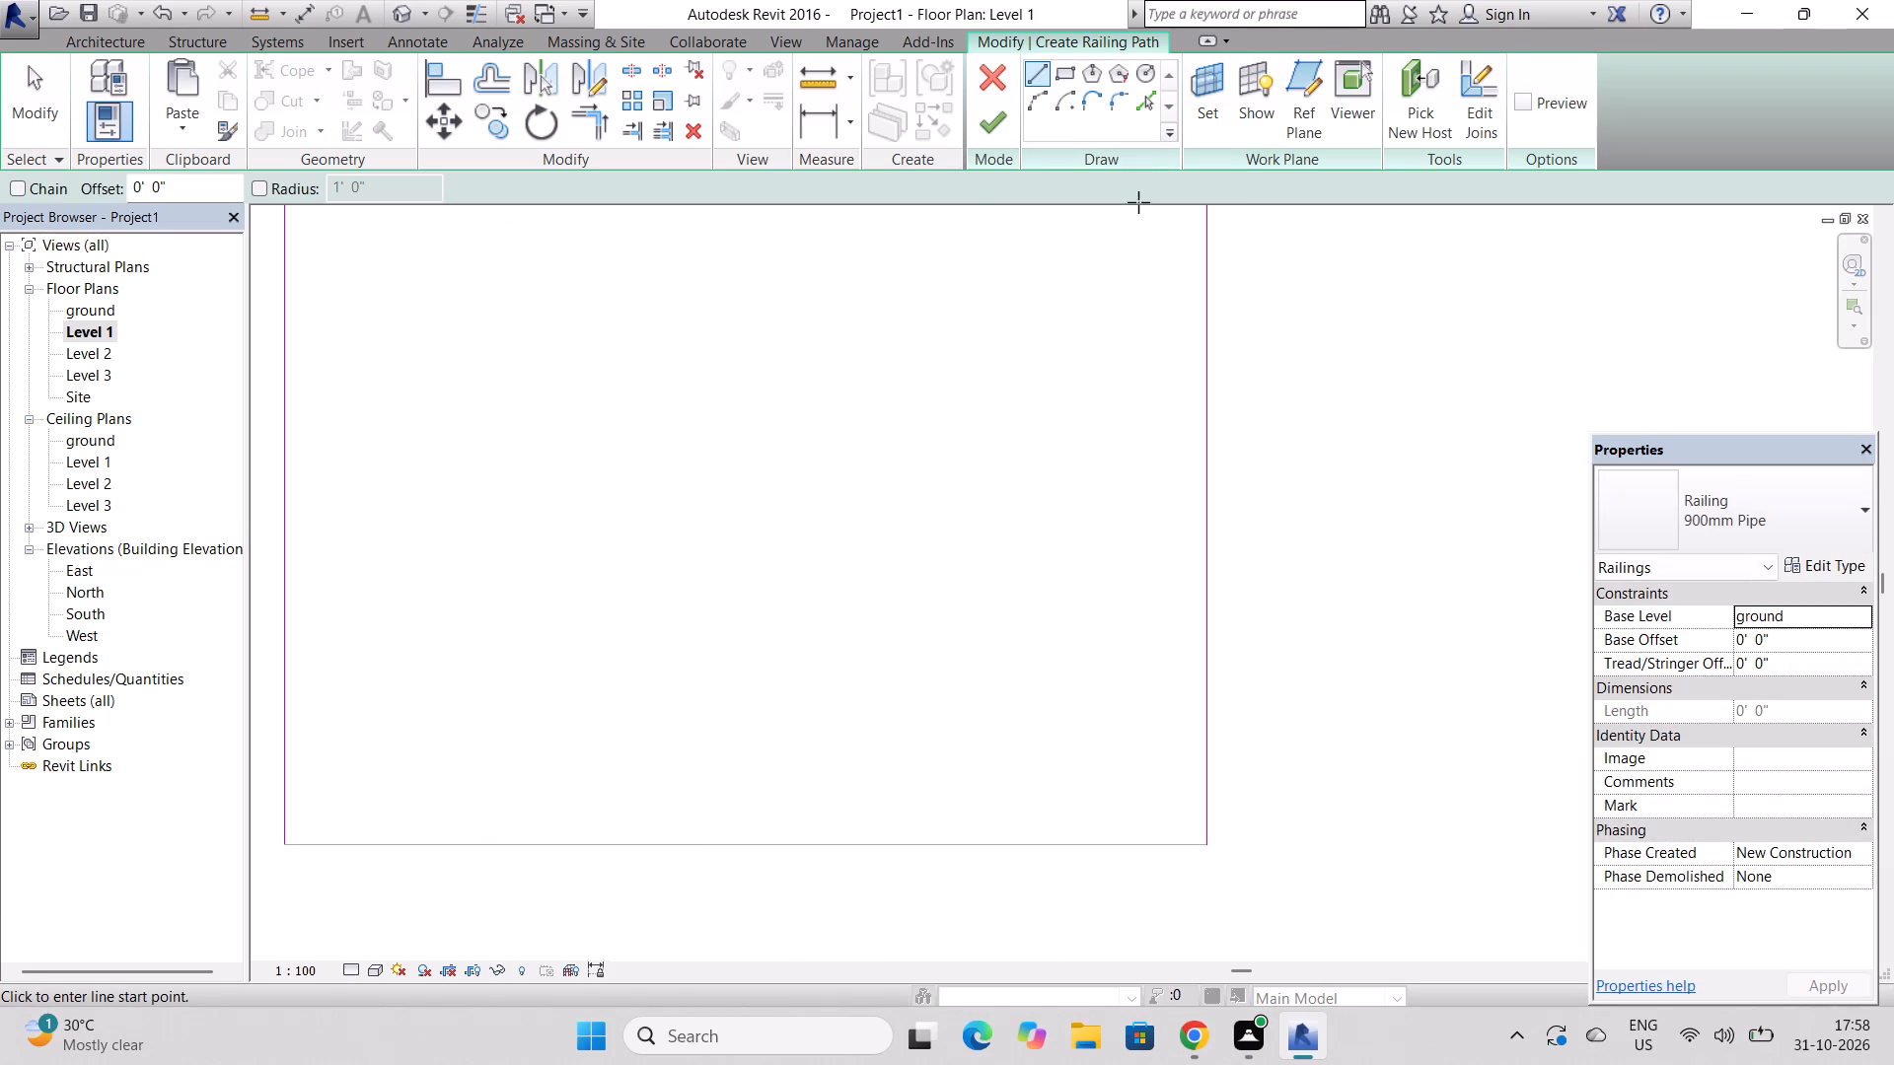
# Join the two side railing segments with a path line along the extension's front edge and finish the railing.
pyautogui.click(1042, 75)
pyautogui.scroll(-2, 1090, 616)
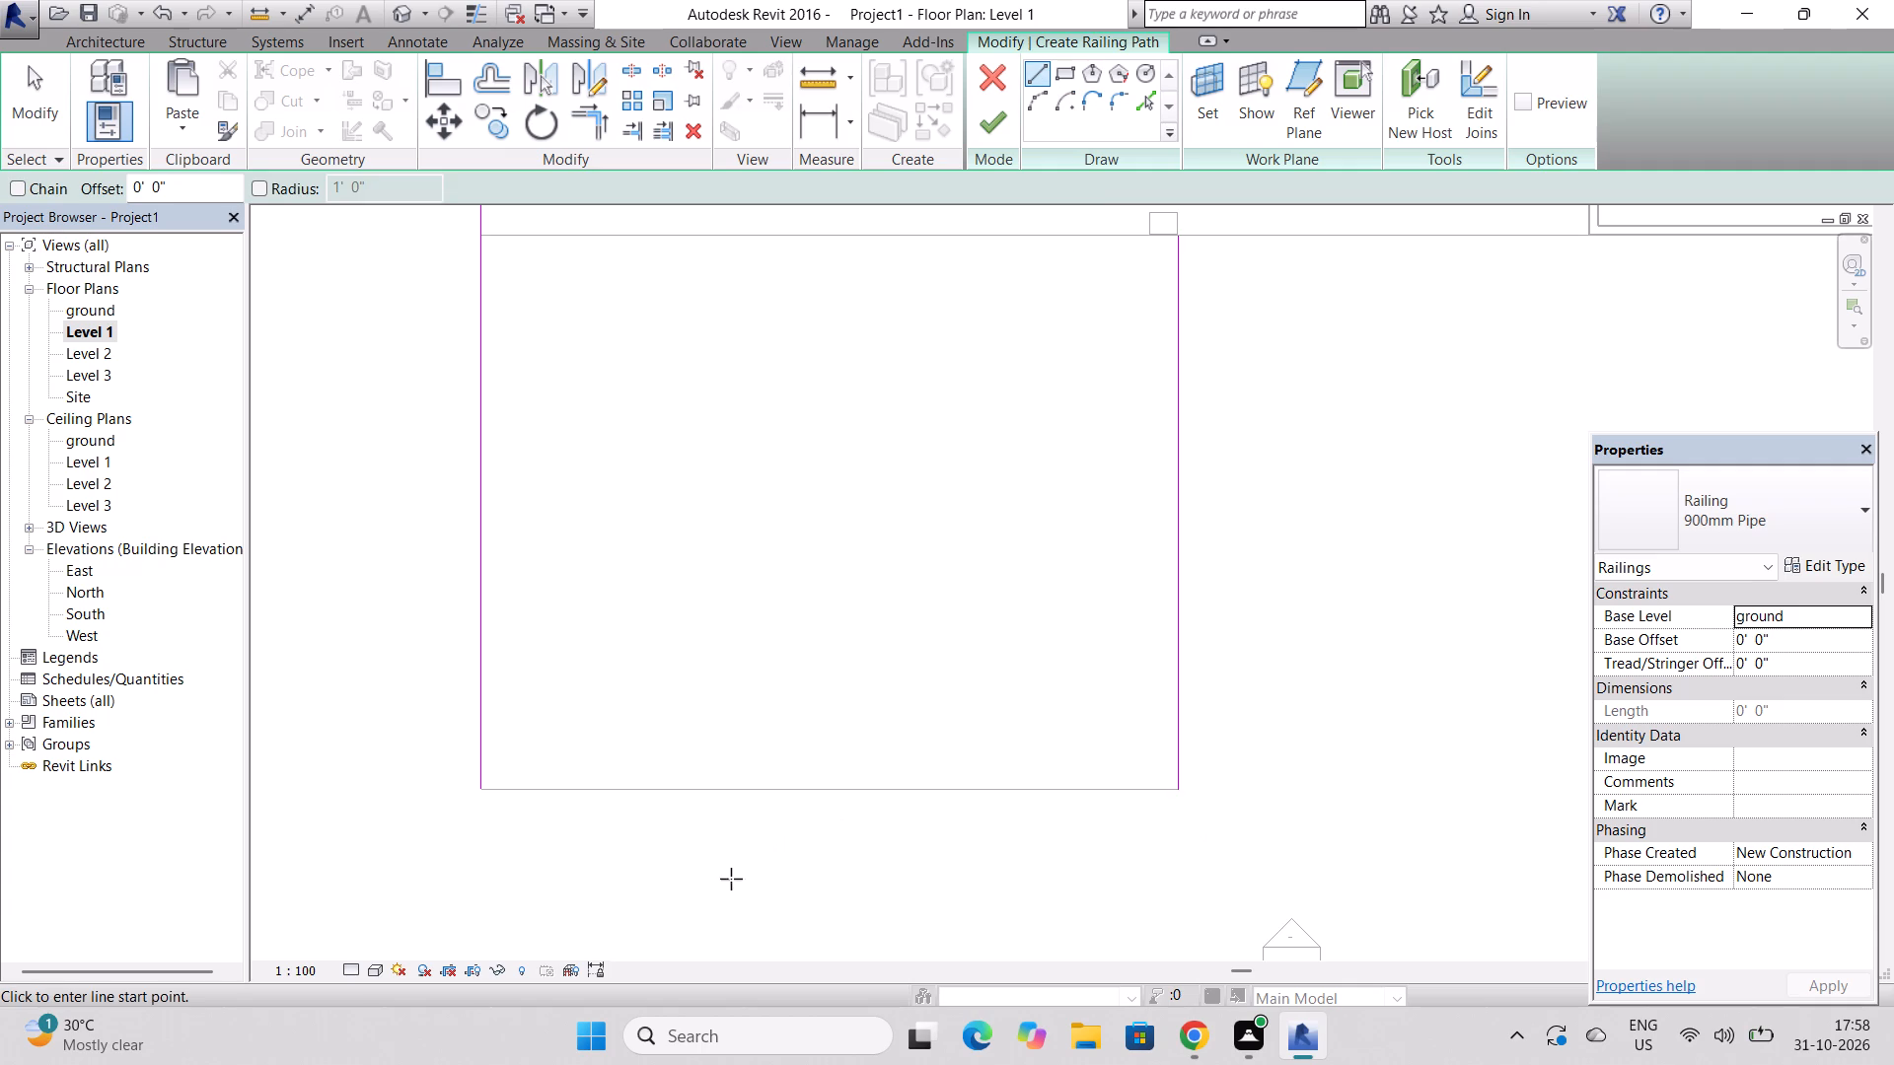
pyautogui.scroll(3, 485, 791)
pyautogui.click(485, 789)
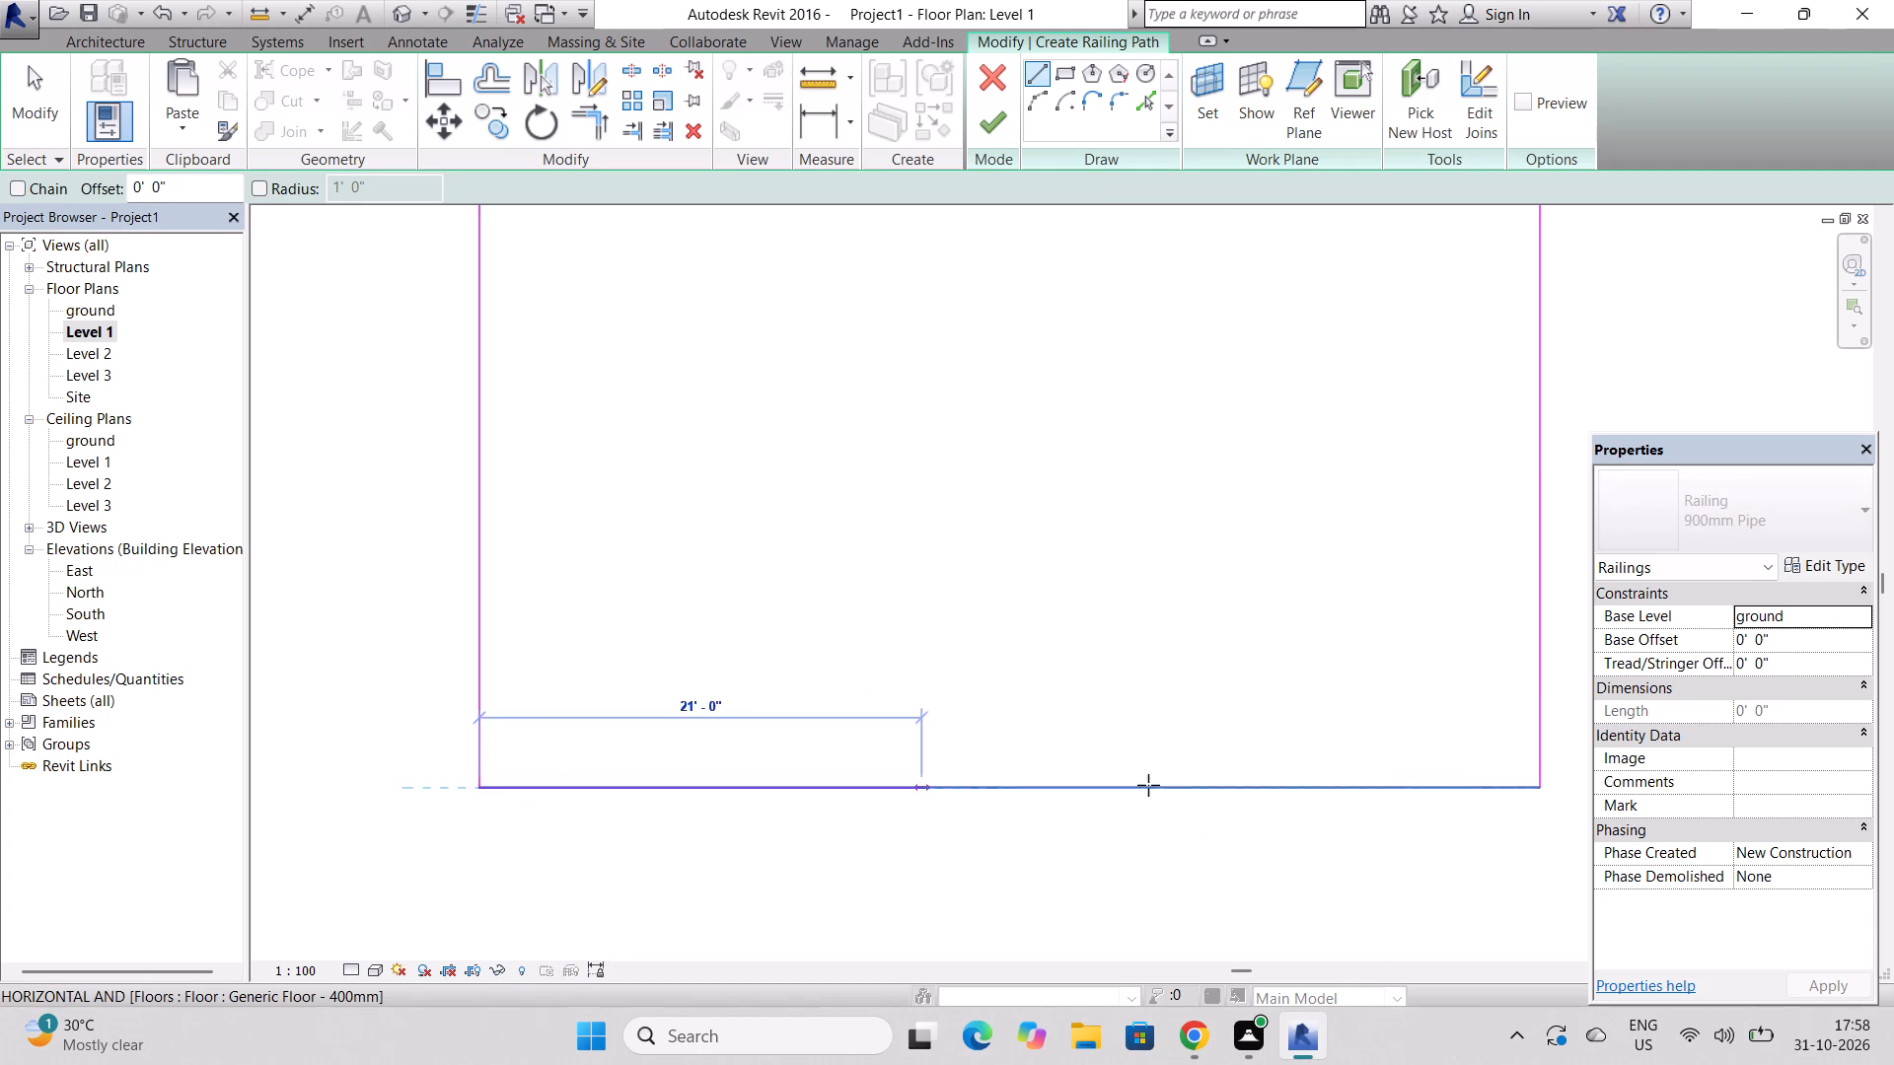
pyautogui.click(1545, 789)
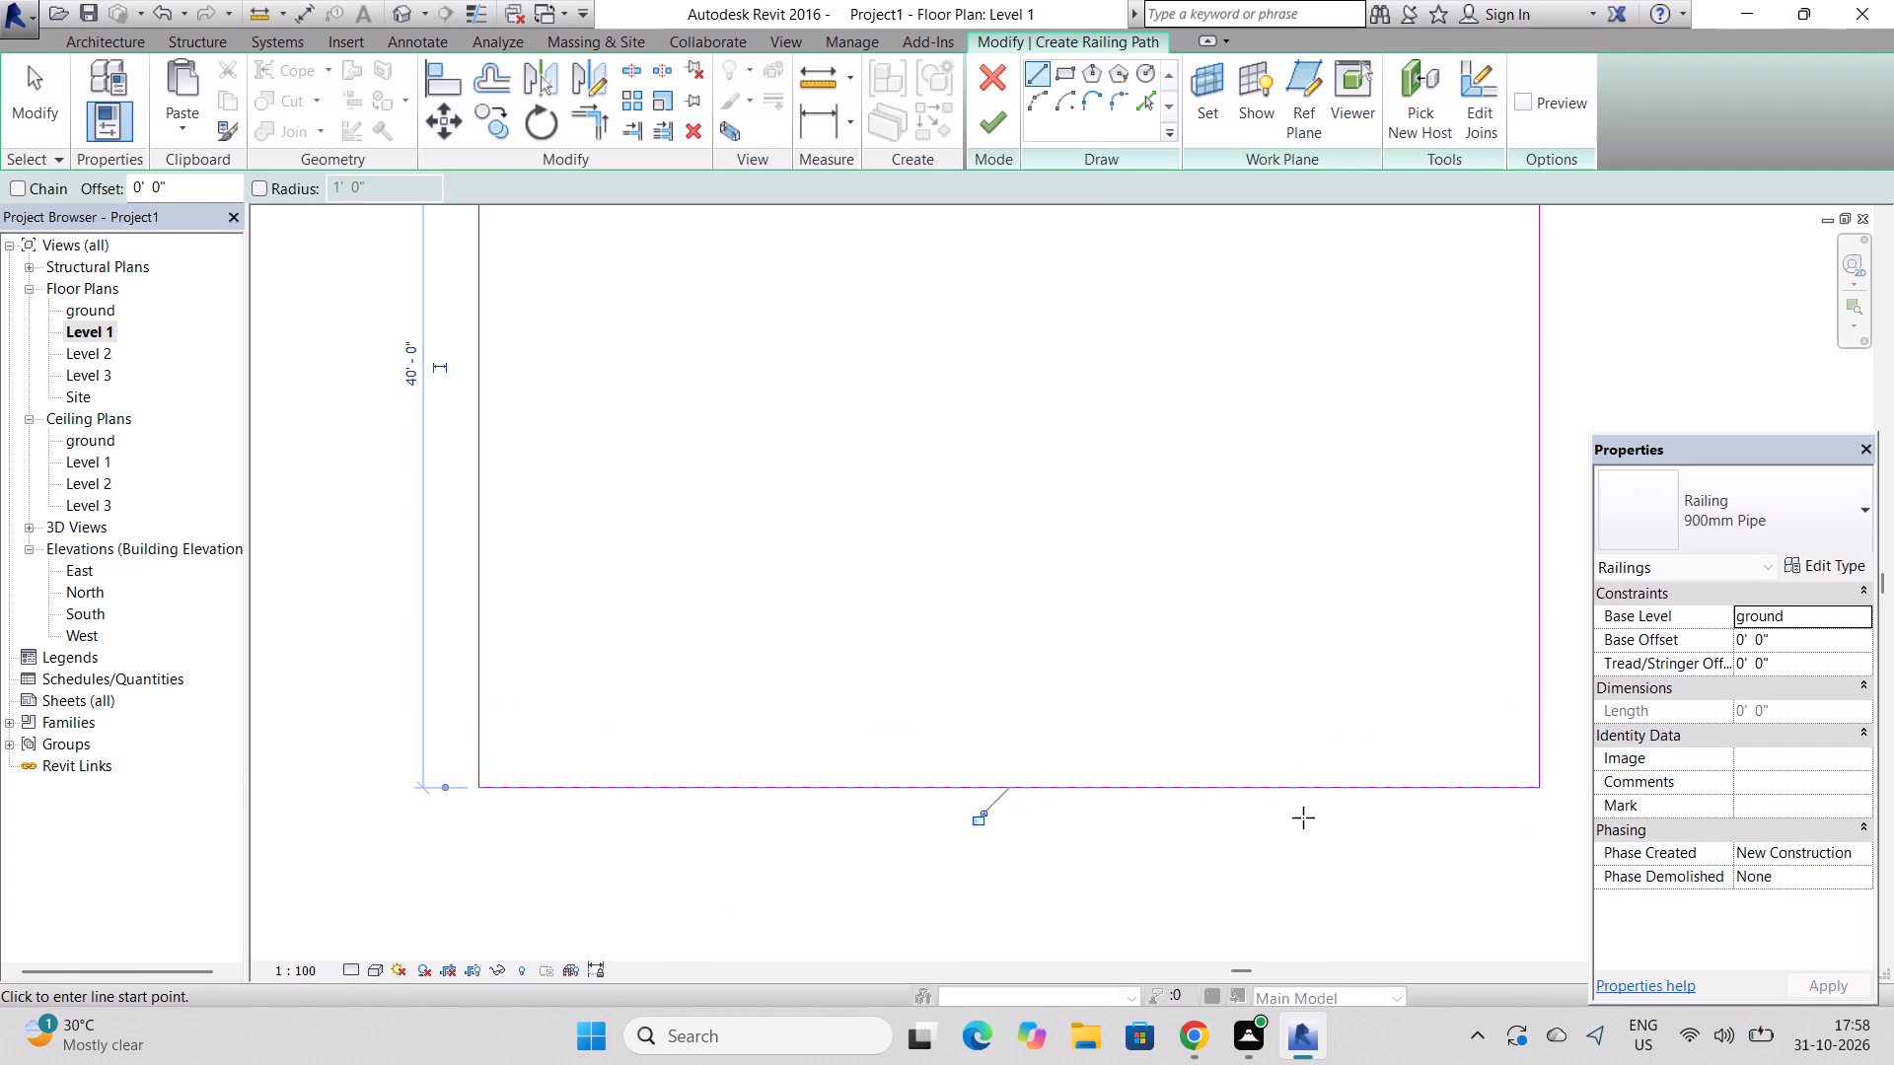
pyautogui.scroll(-1, 1218, 833)
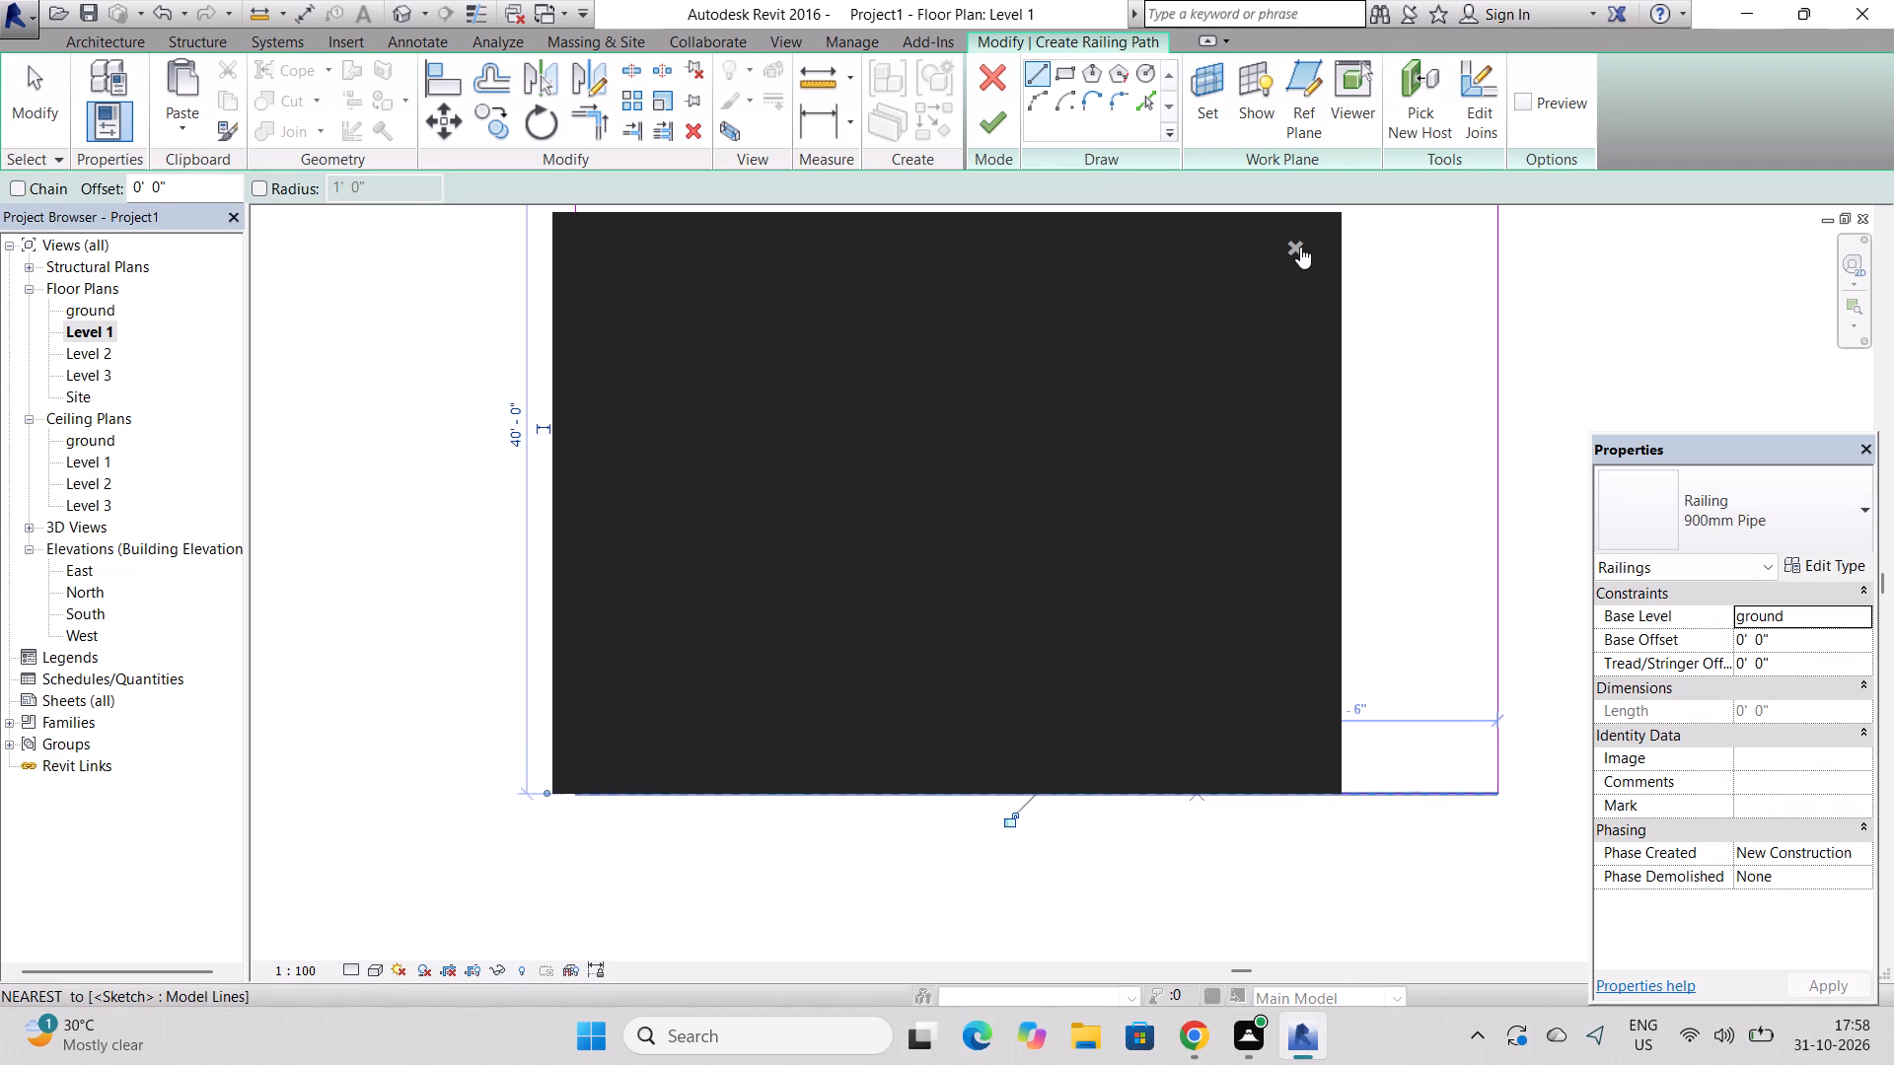
pyautogui.click(1300, 247)
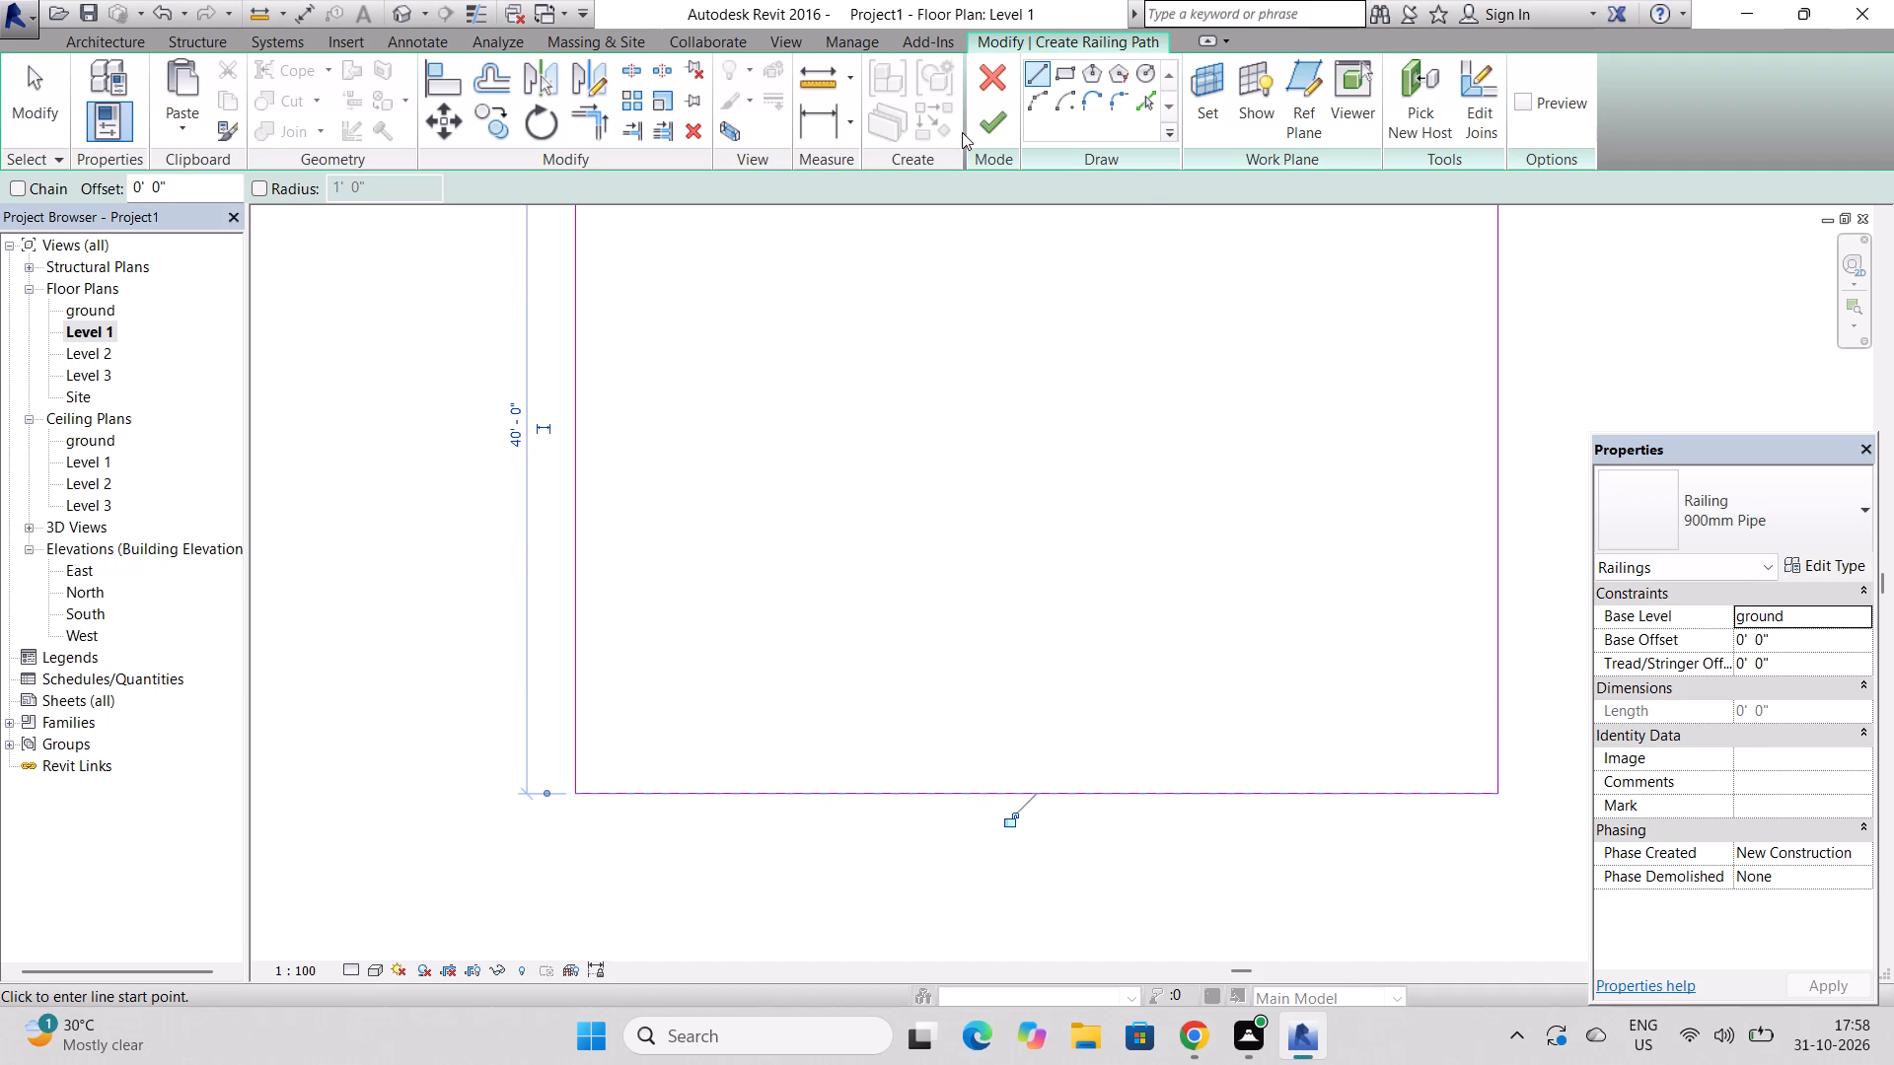
pyautogui.click(982, 124)
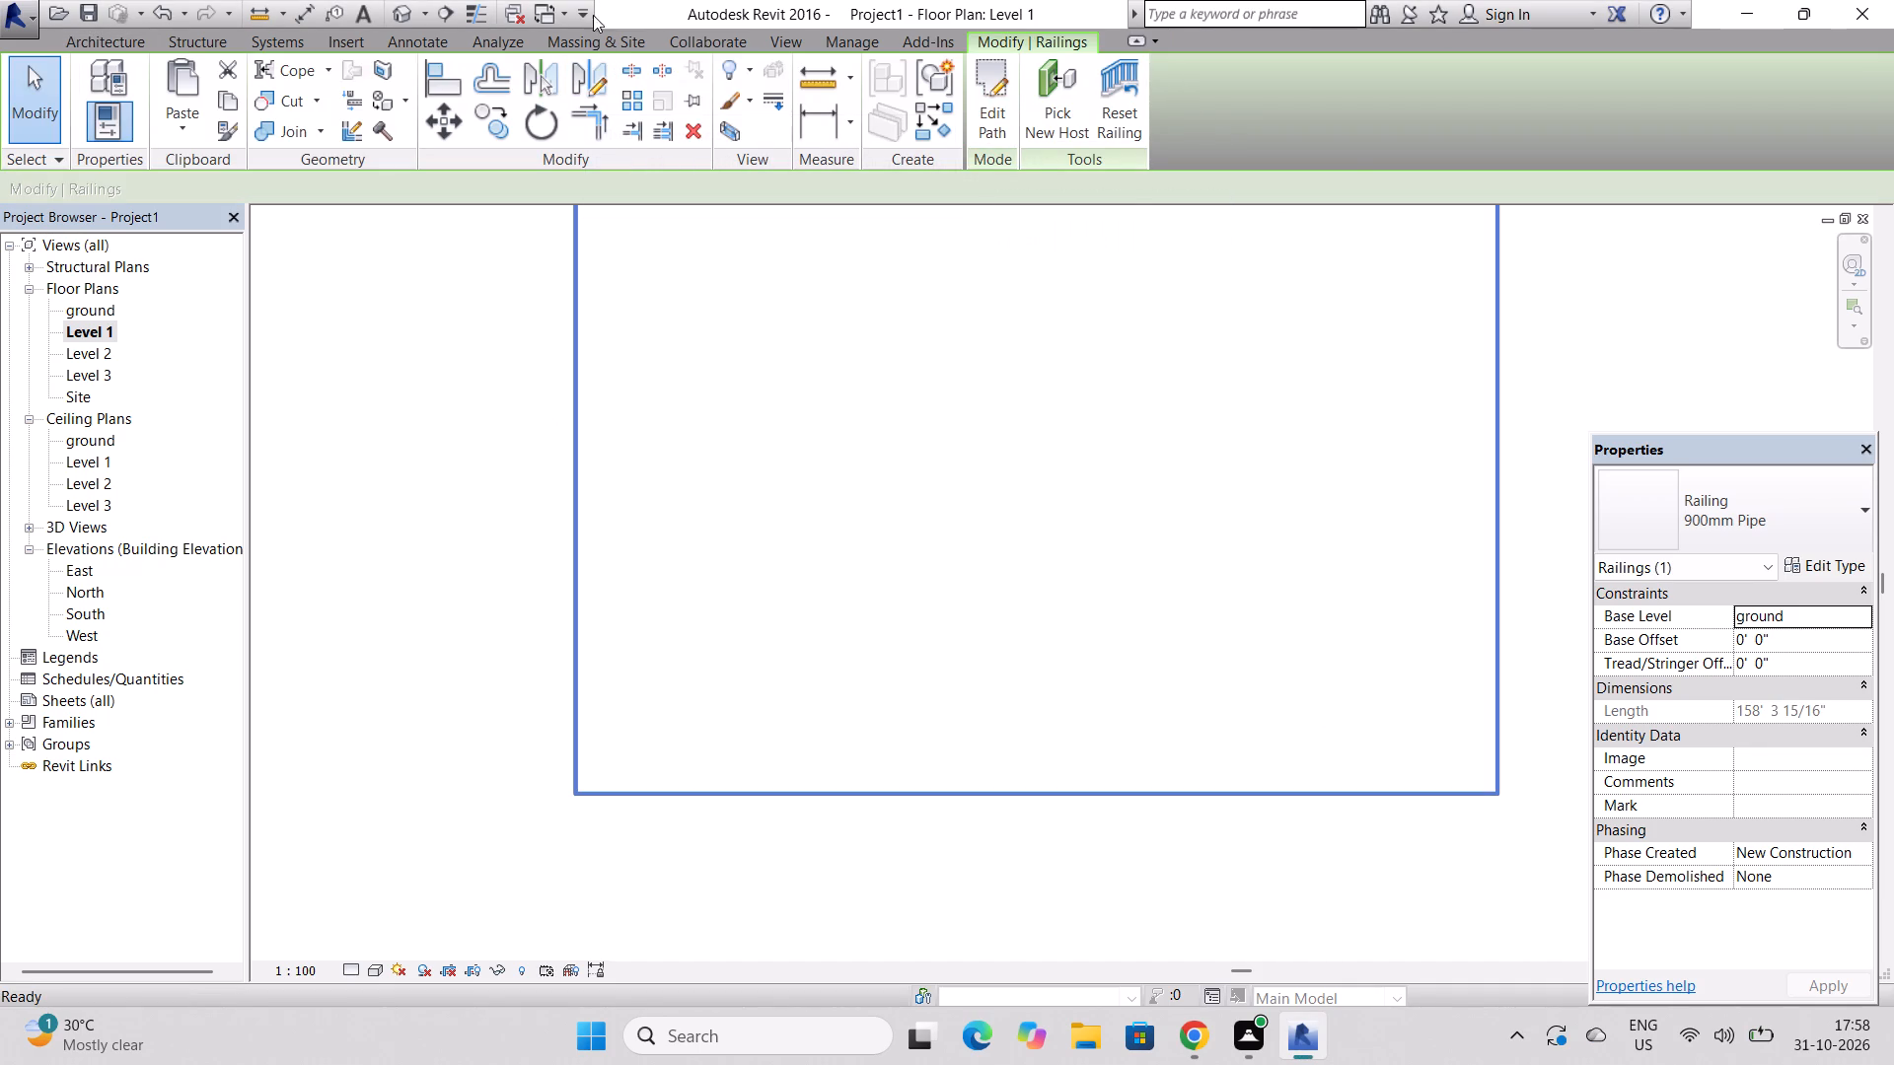
# Copy the 900mm Pipe railing in the 3D view and paste it aligned to Level 1.
pyautogui.click(414, 14)
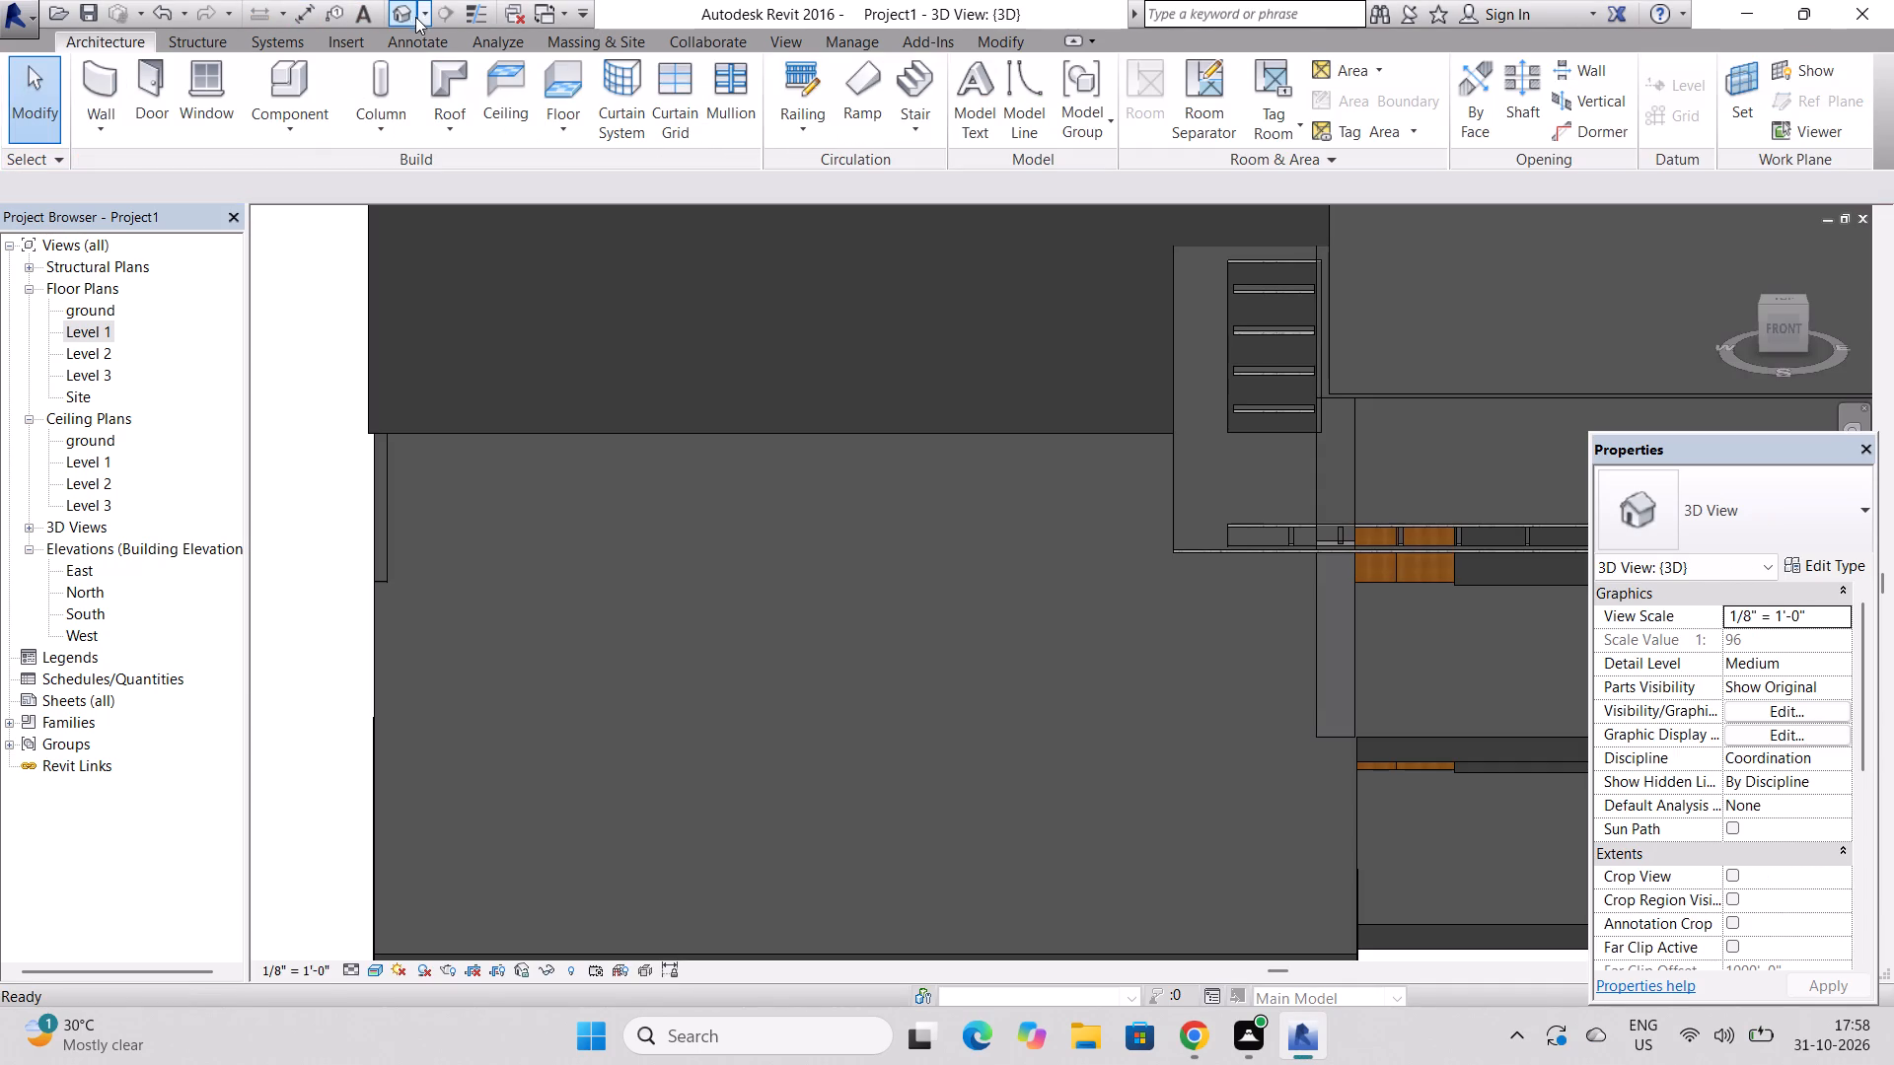
pyautogui.scroll(-4, 576, 354)
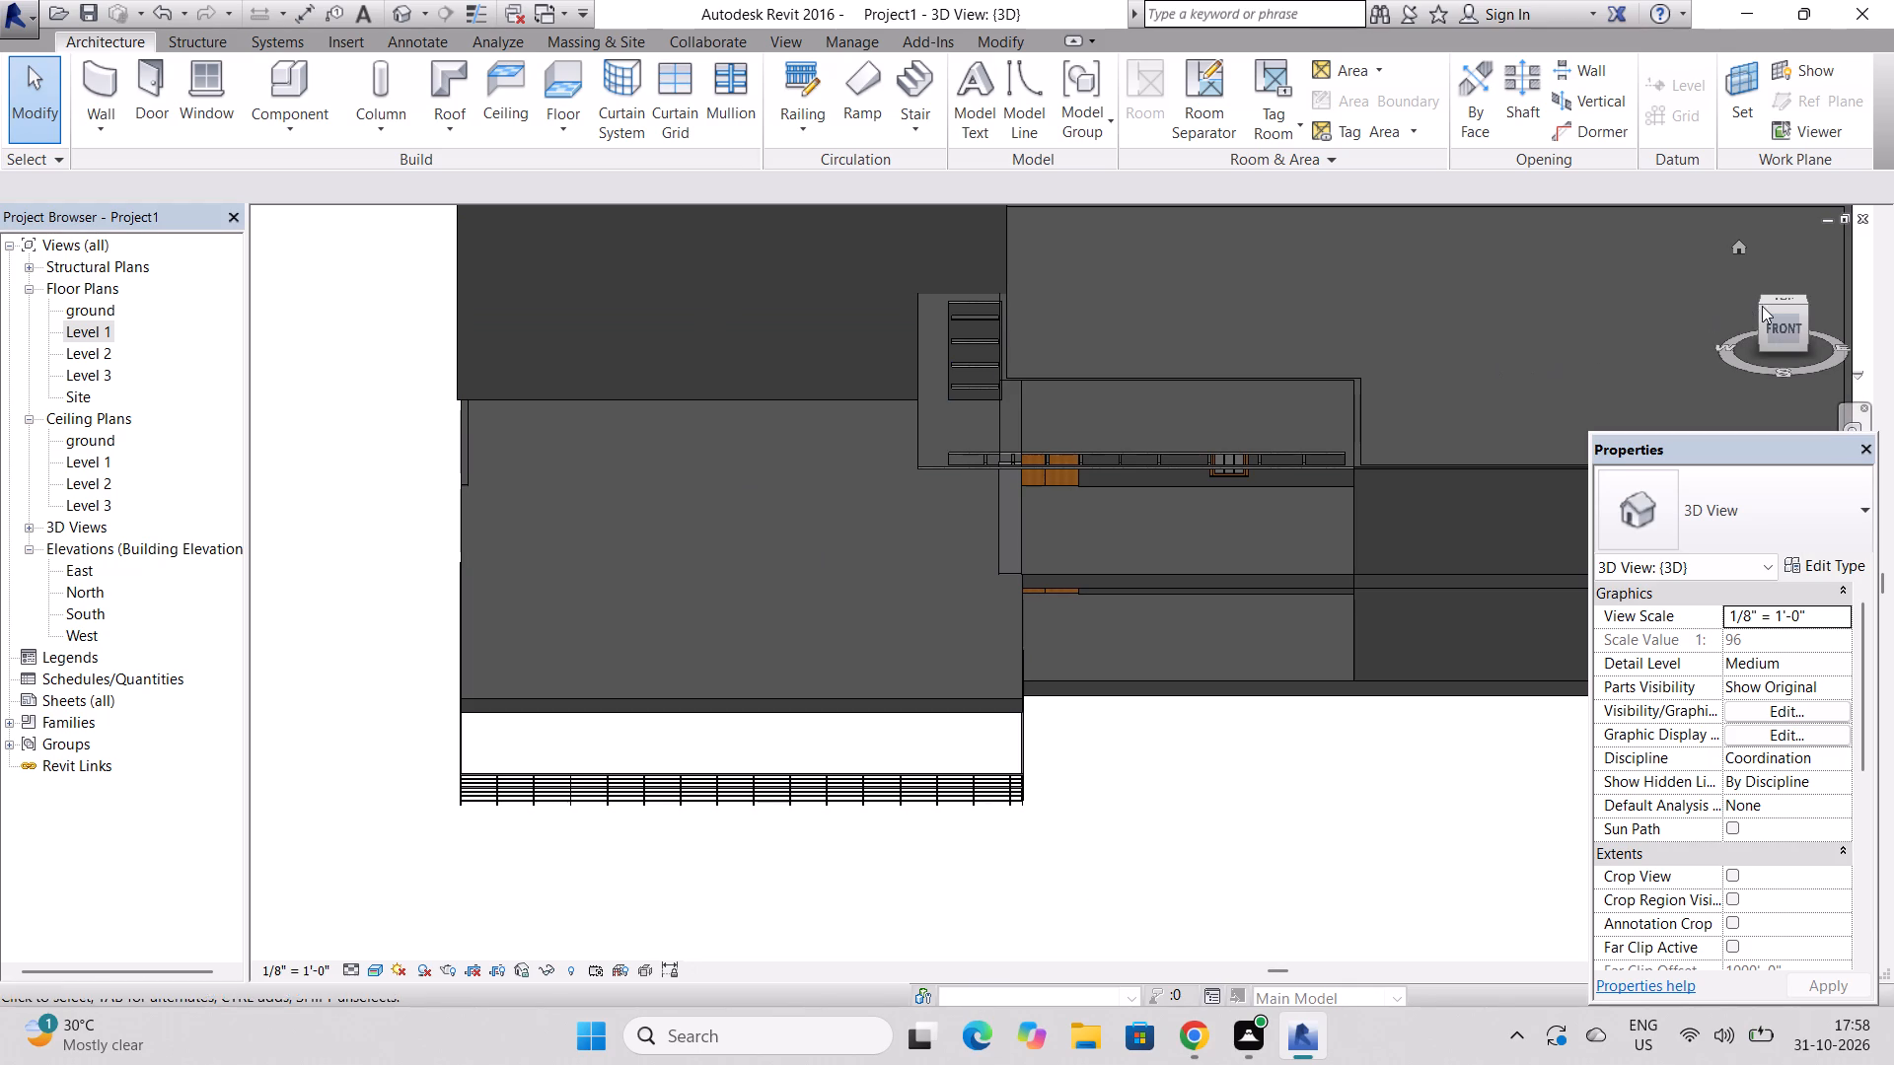
pyautogui.moveTo(1767, 306); pyautogui.dragTo(1768, 241)
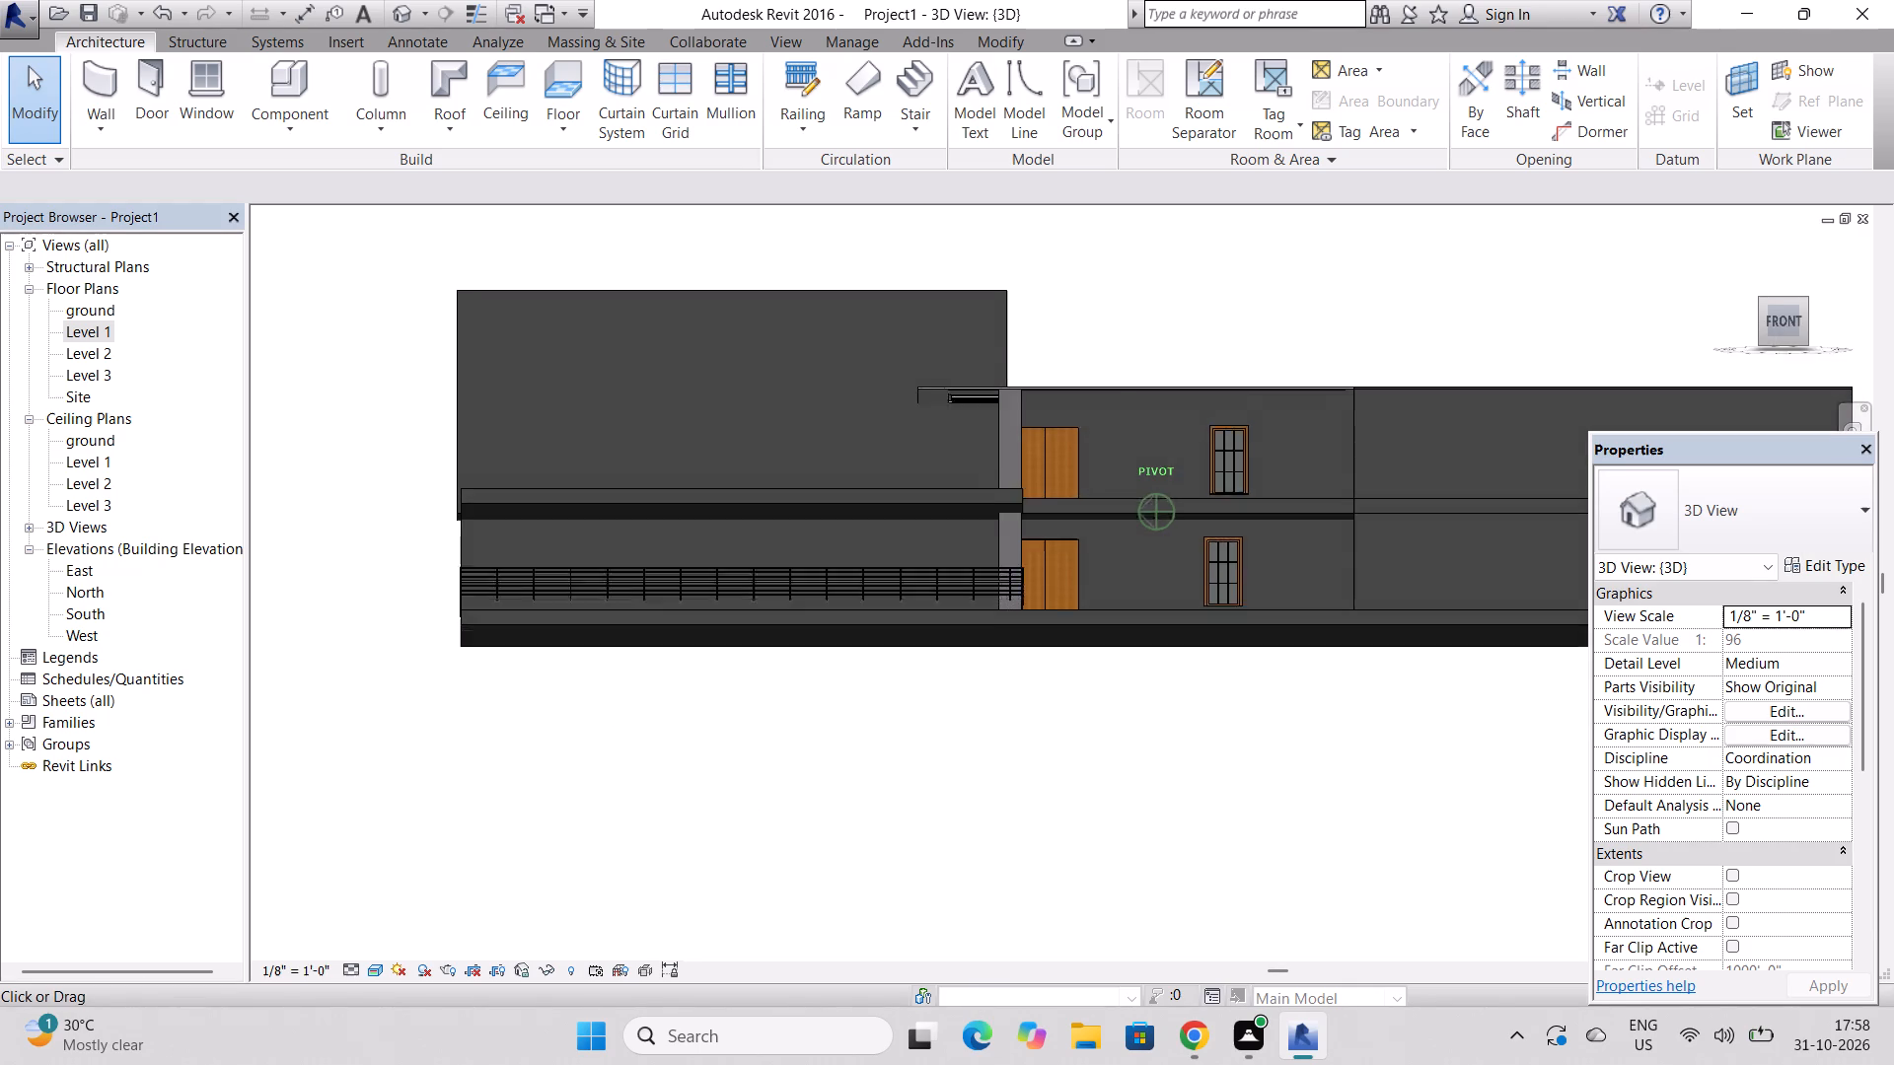
pyautogui.moveTo(1768, 241); pyautogui.dragTo(1767, 305)
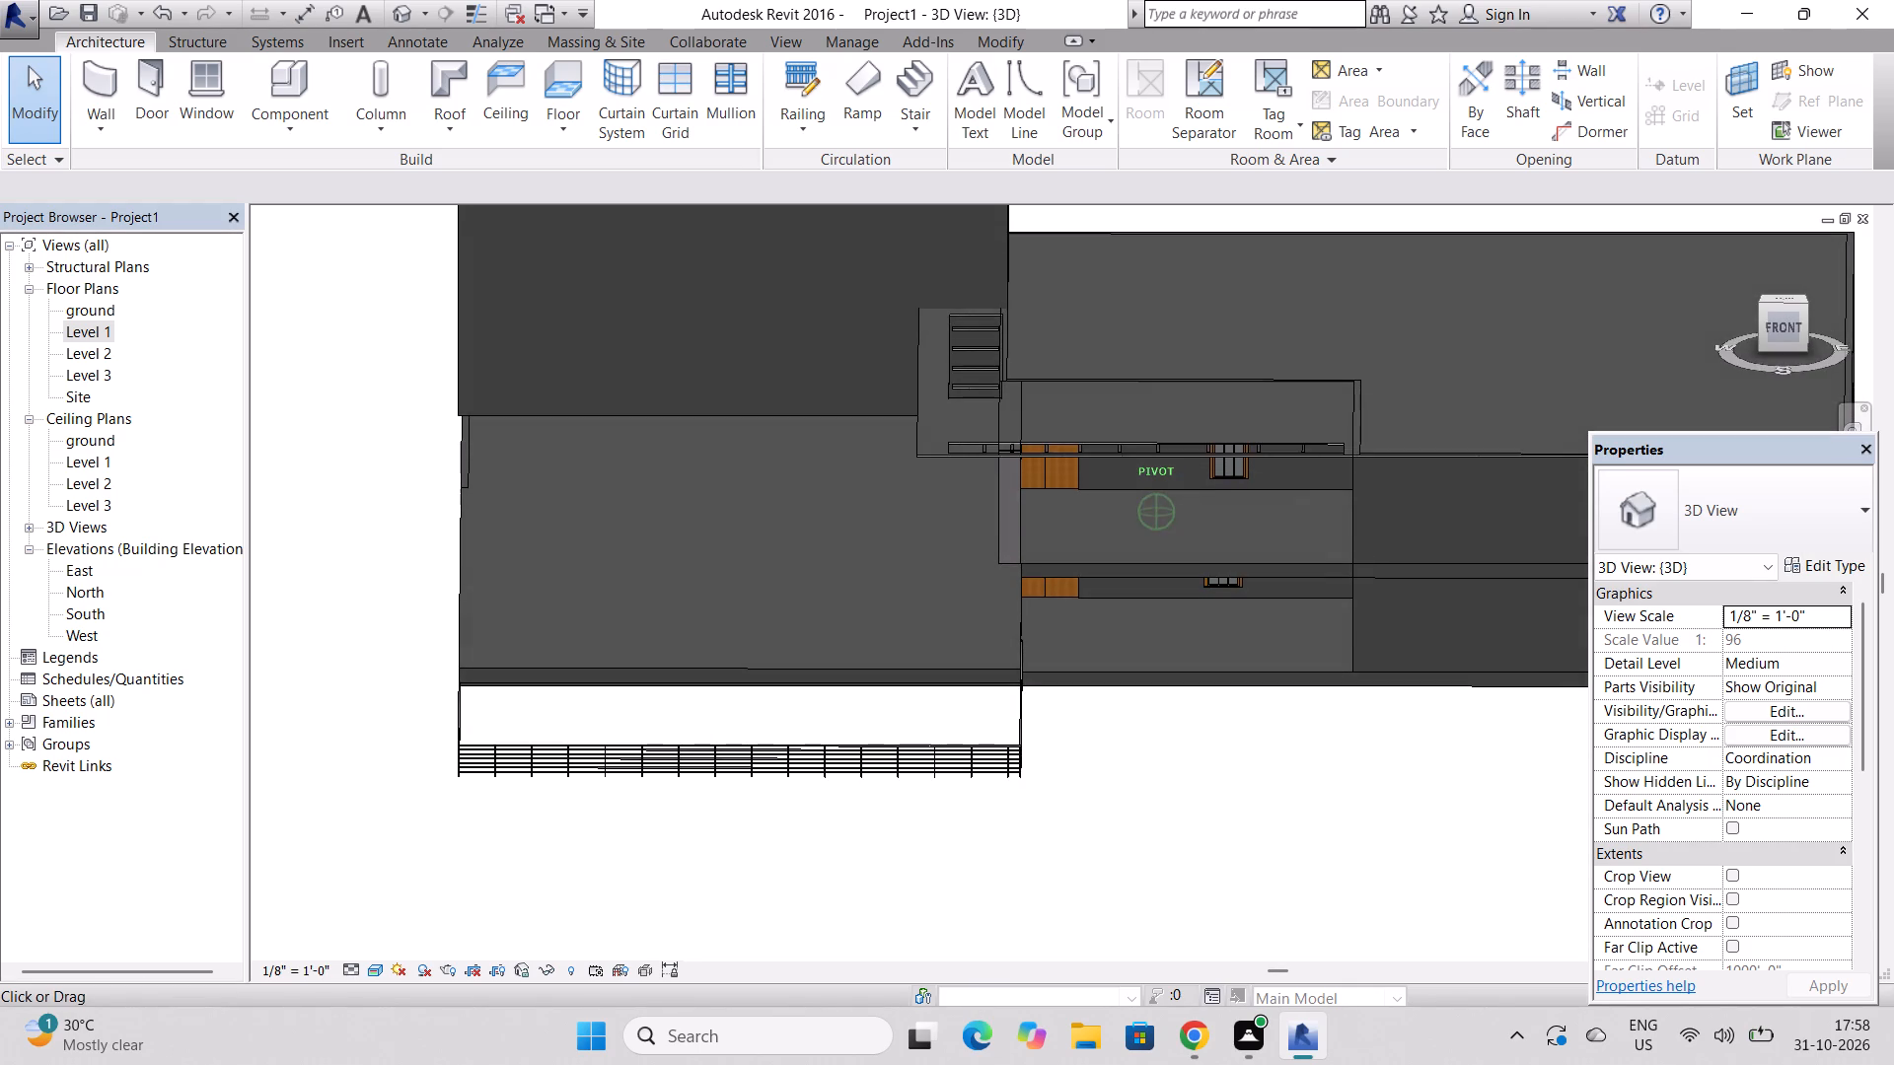
pyautogui.moveTo(1767, 305); pyautogui.dragTo(1766, 336)
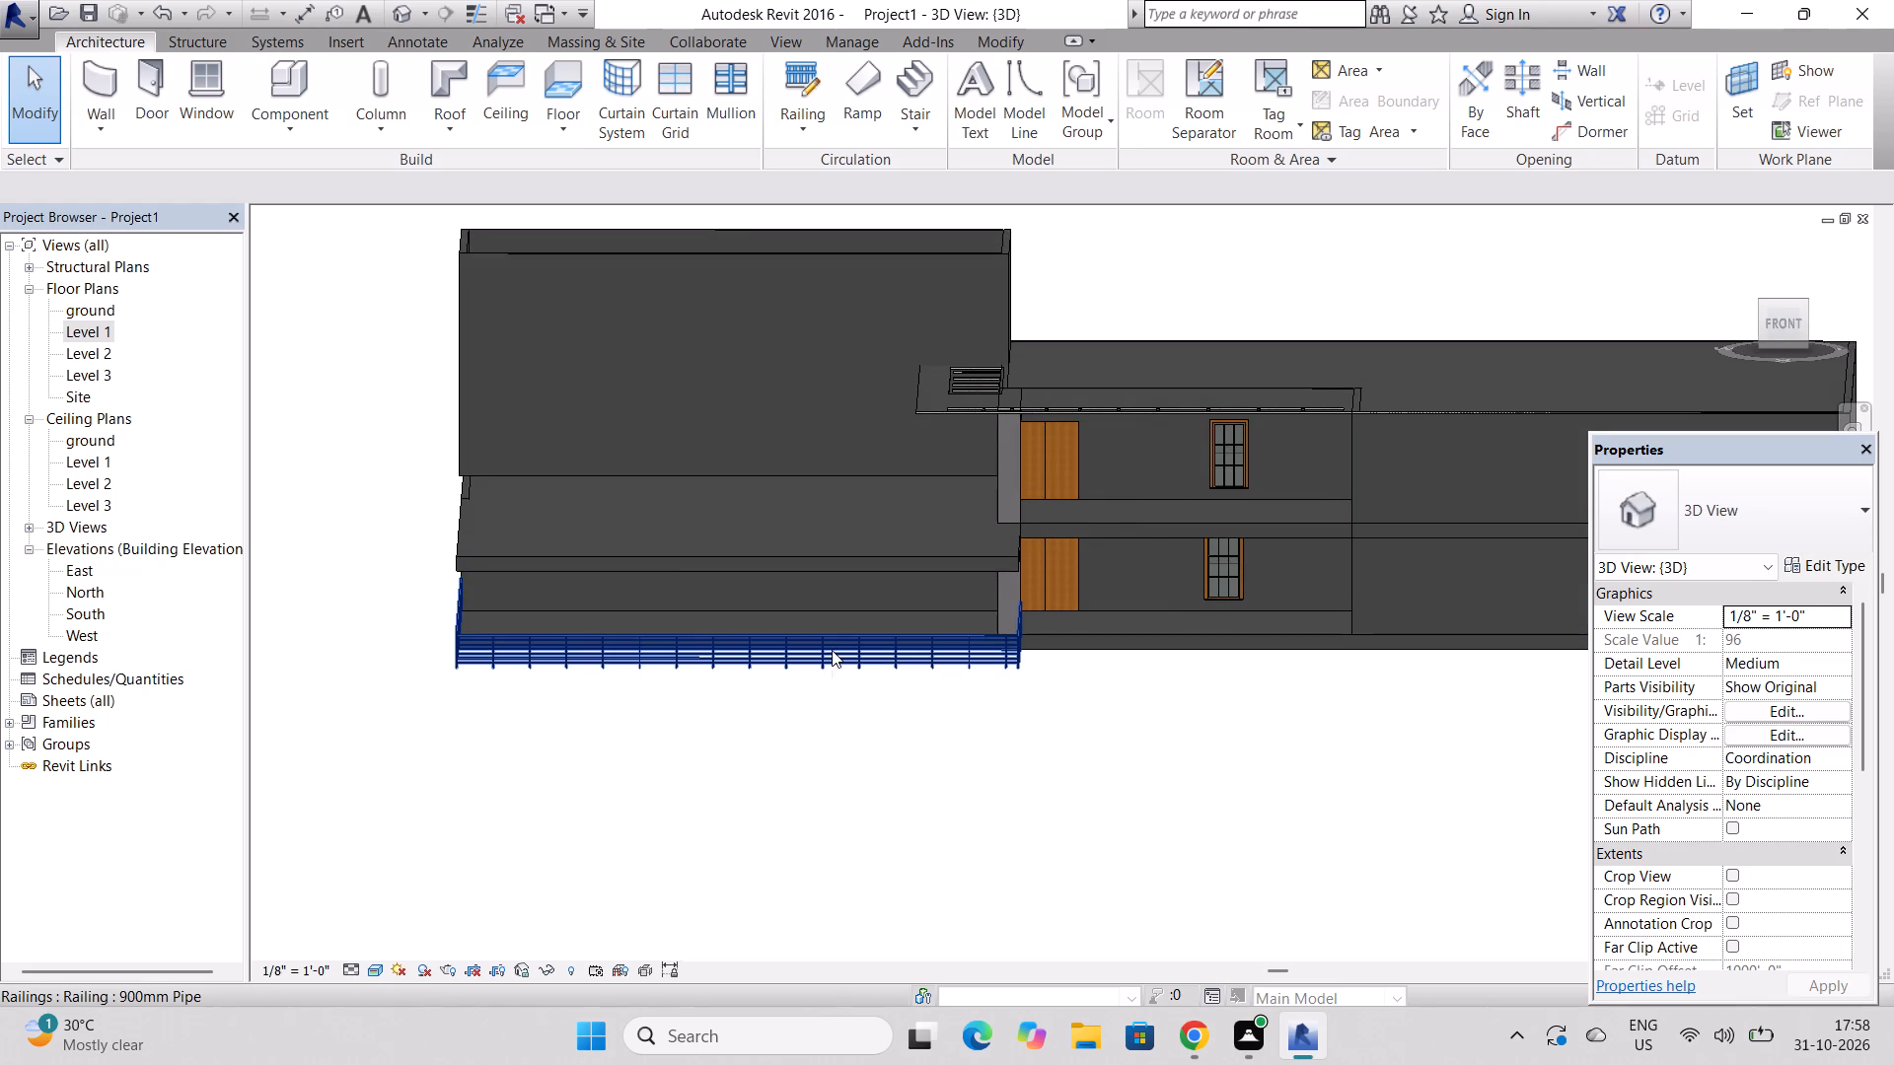
pyautogui.click(832, 650)
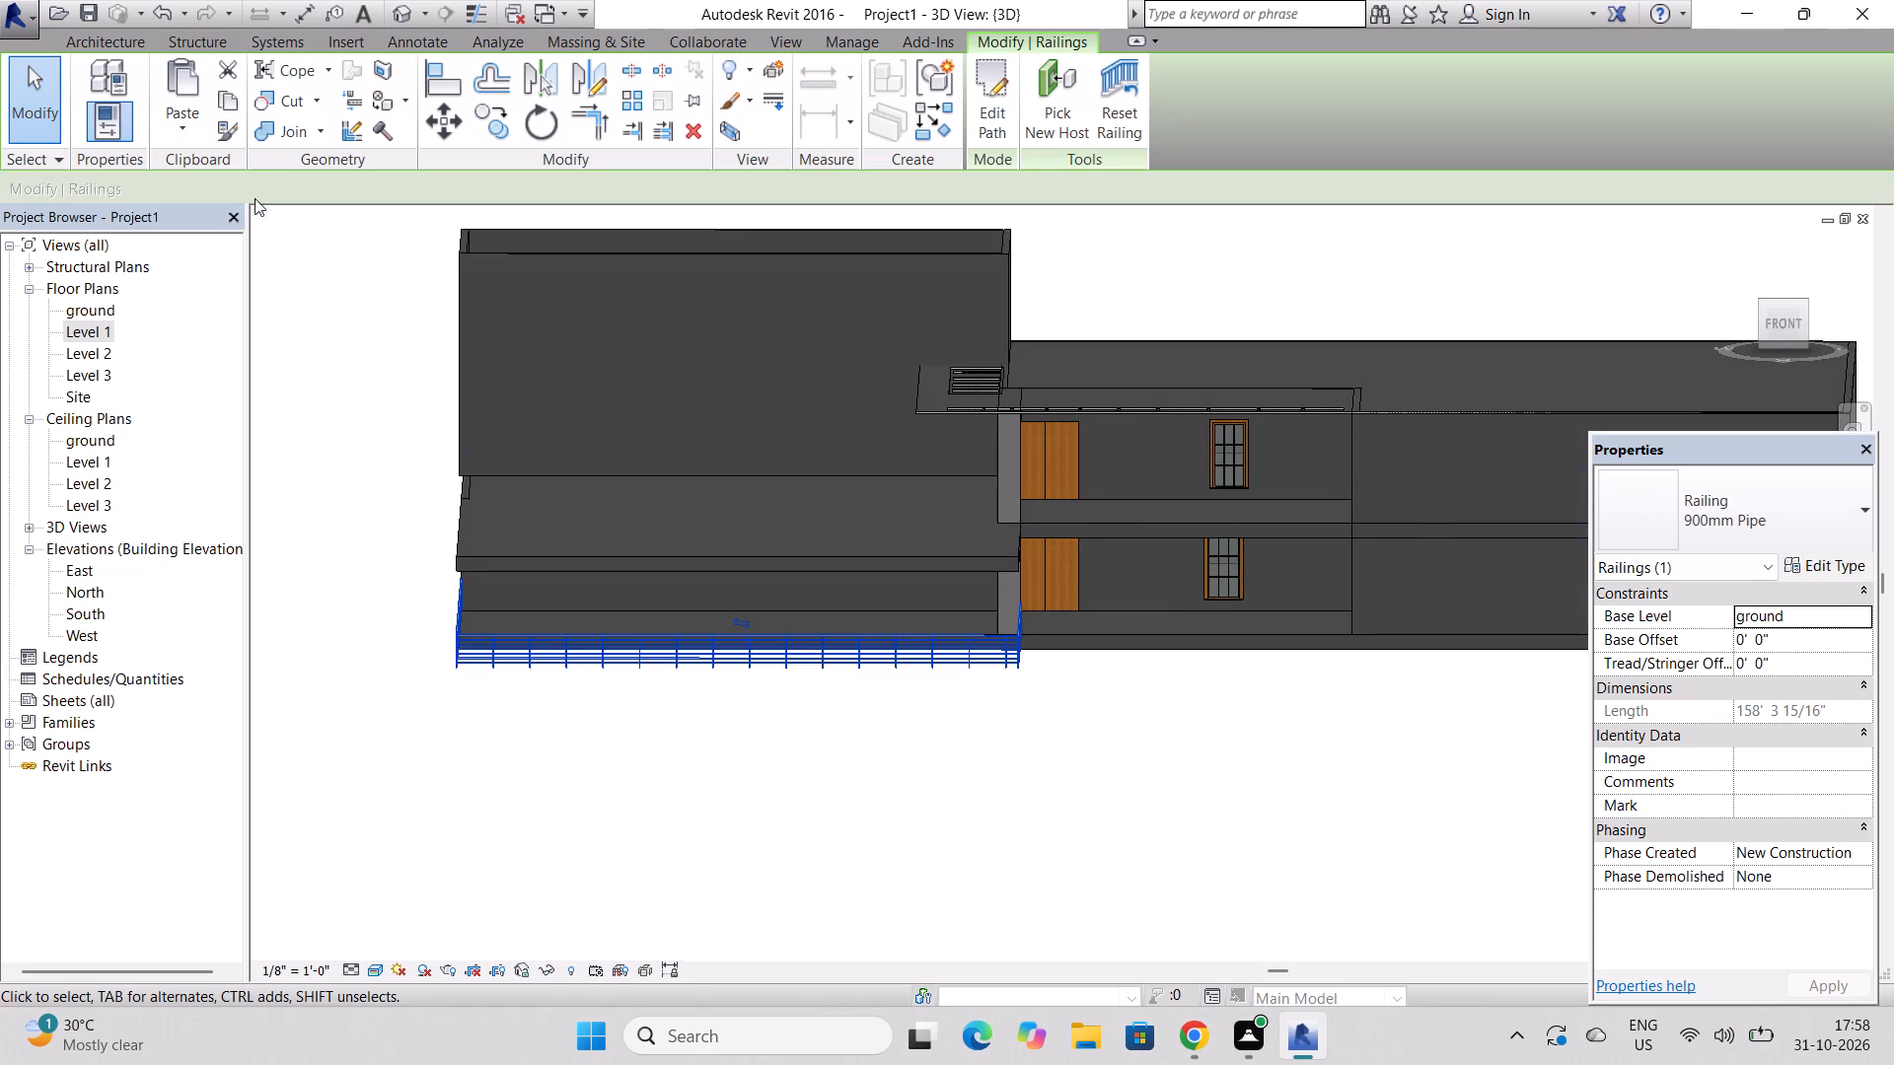
pyautogui.click(219, 102)
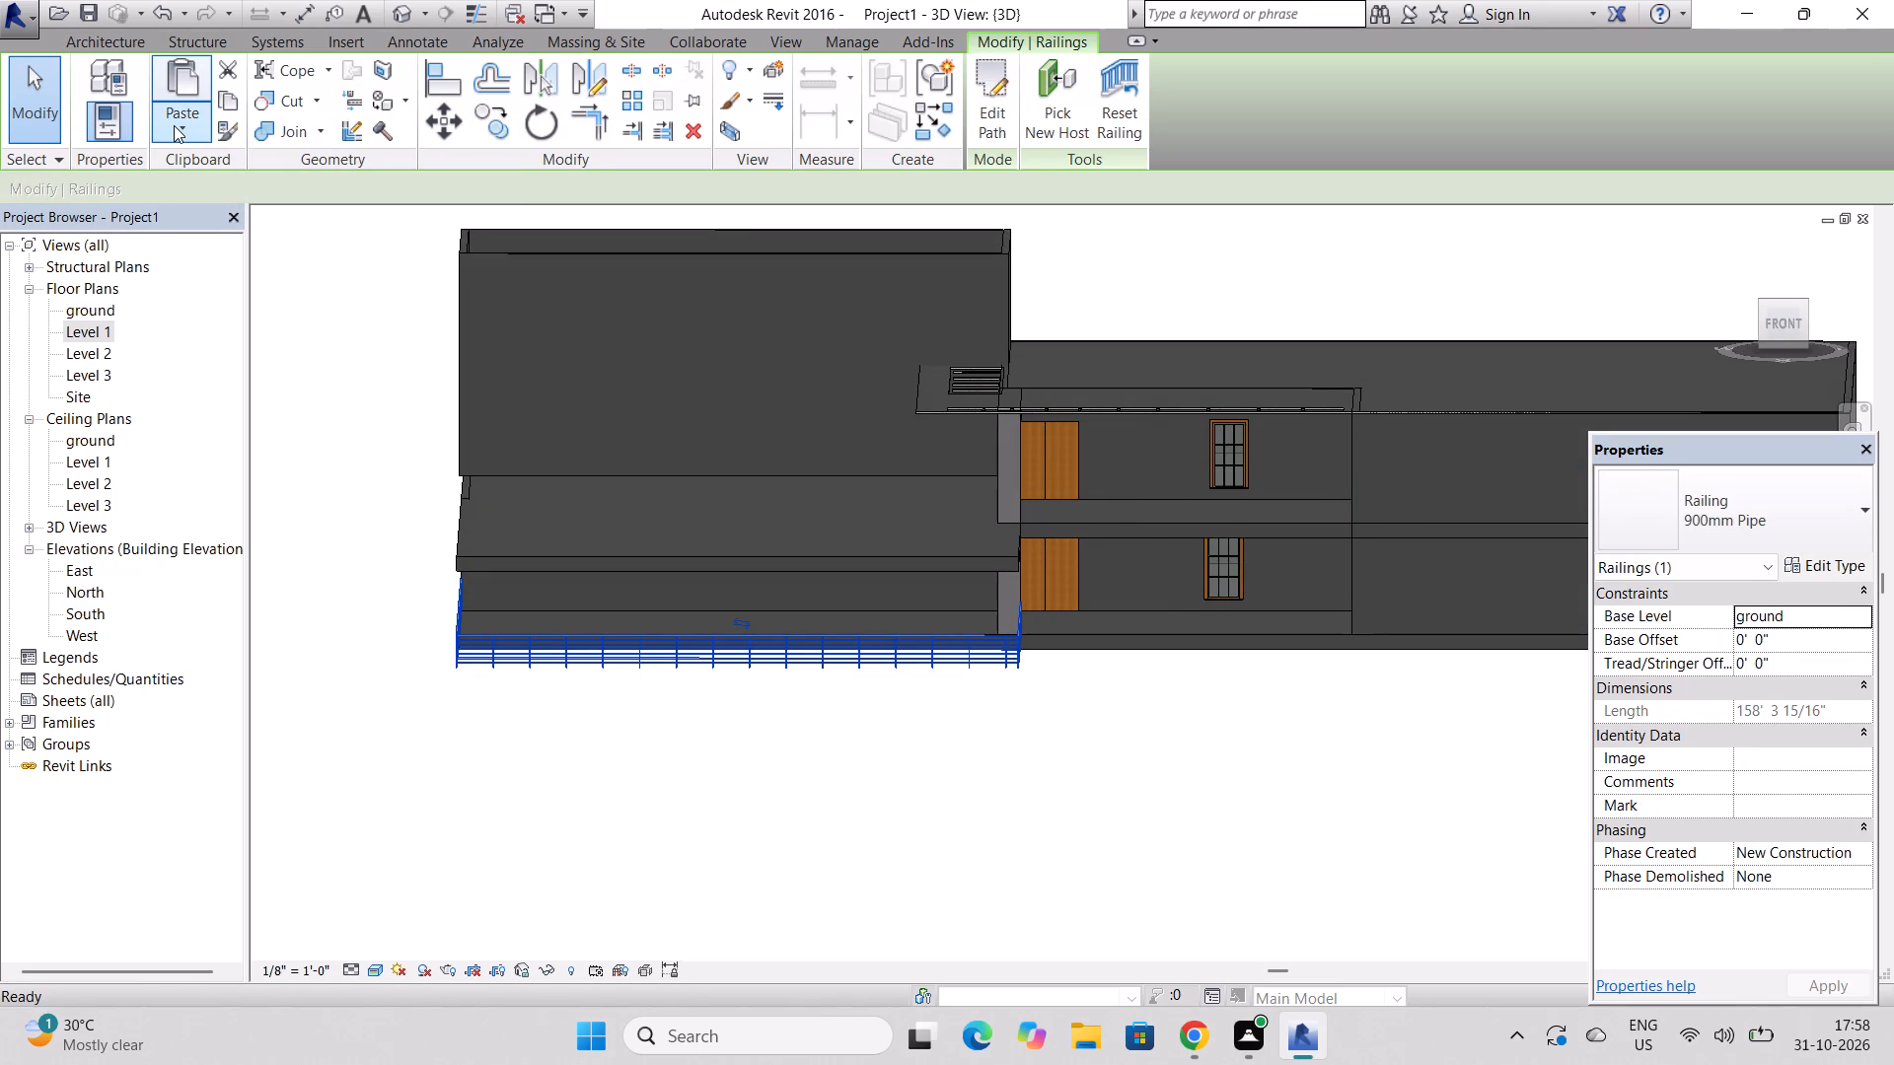
pyautogui.click(174, 125)
pyautogui.click(200, 220)
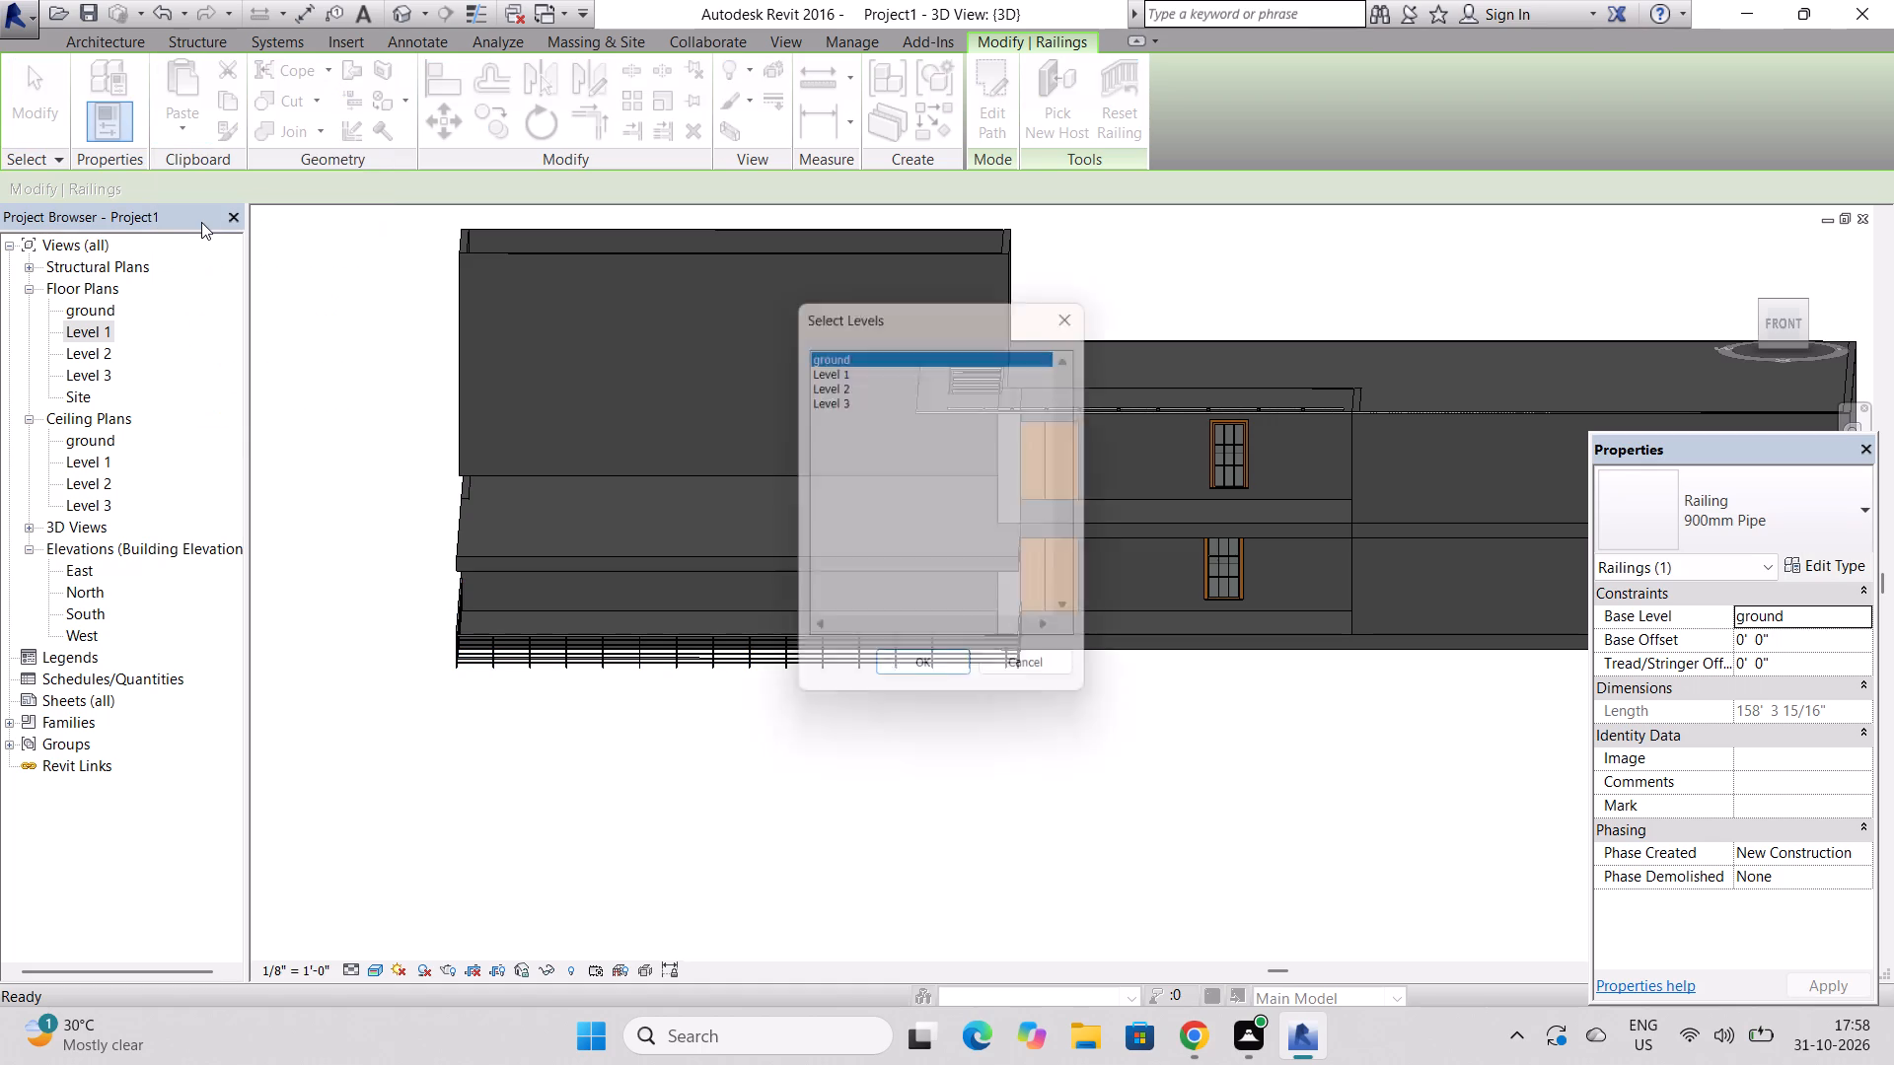
pyautogui.click(828, 367)
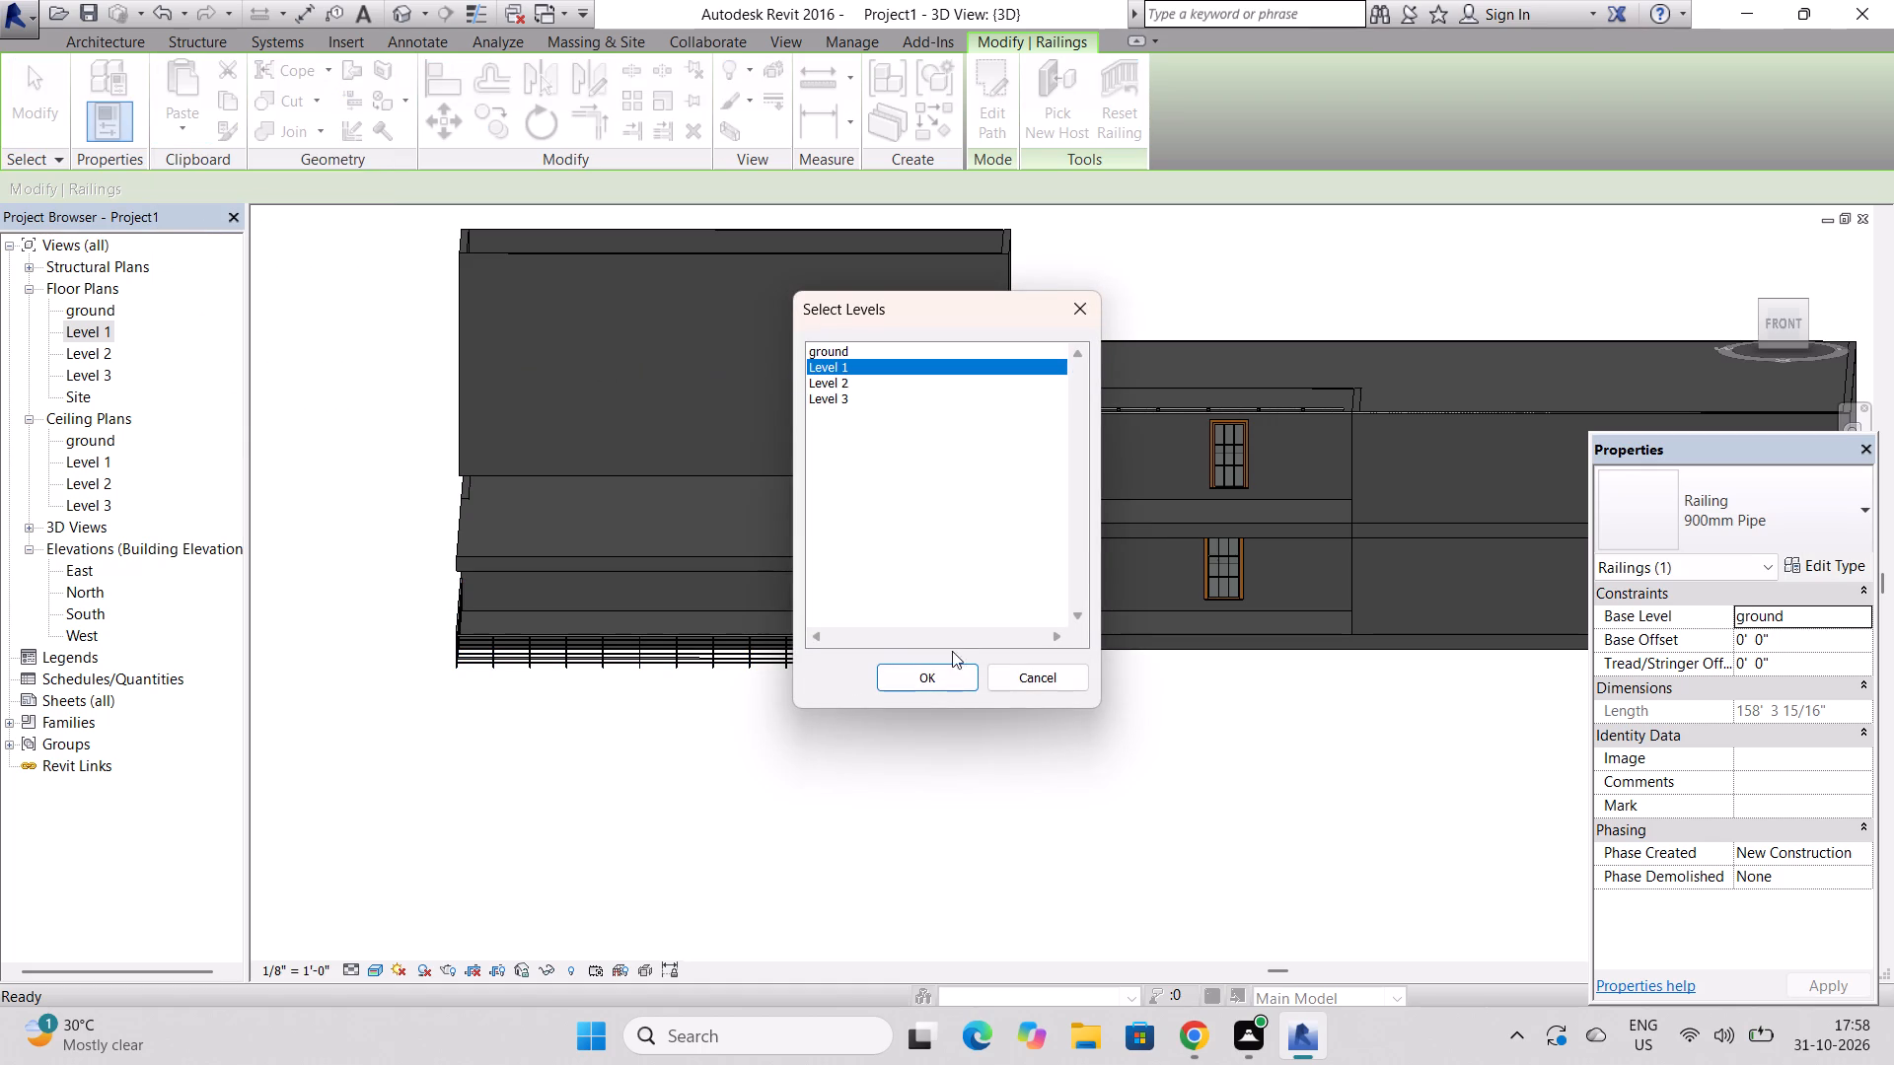
pyautogui.click(963, 675)
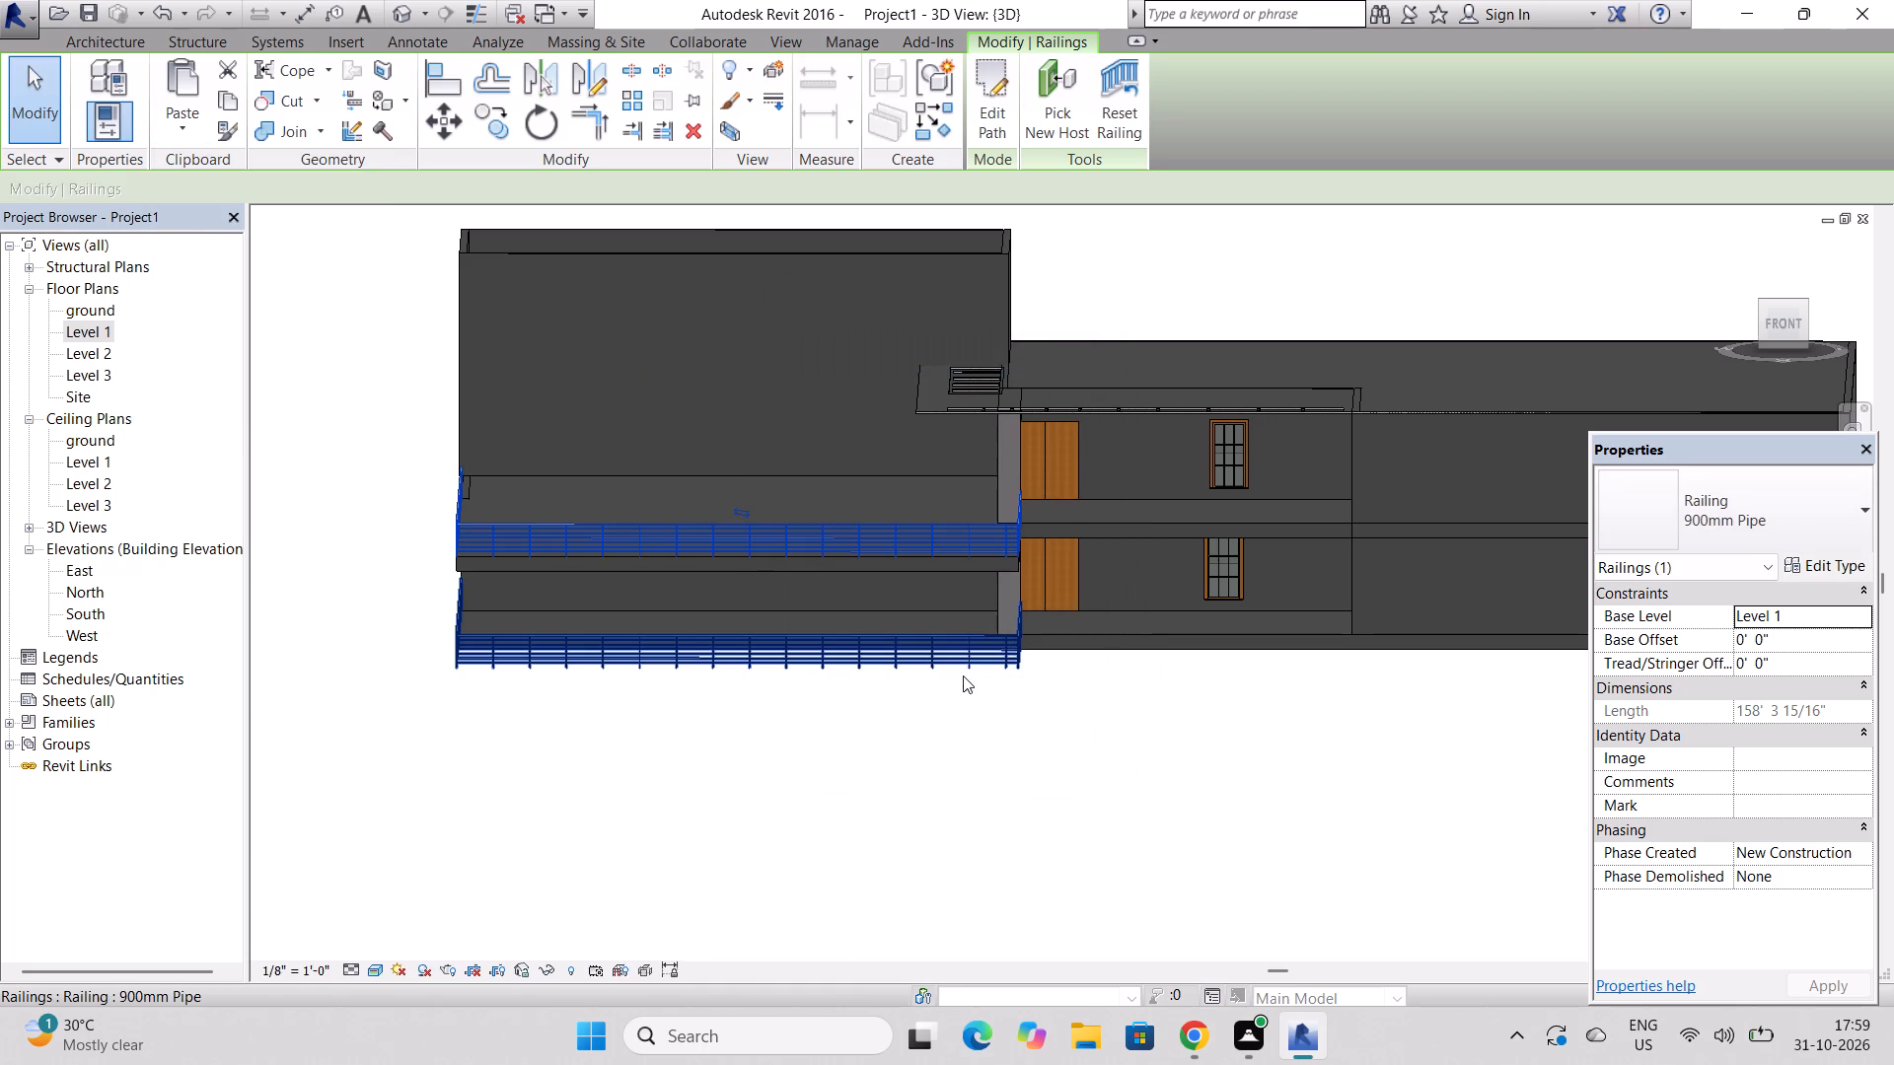
# Delete the original pipe railing on the ground level, keeping the copy on the Level 1 floor extension.
pyautogui.scroll(5, 427, 525)
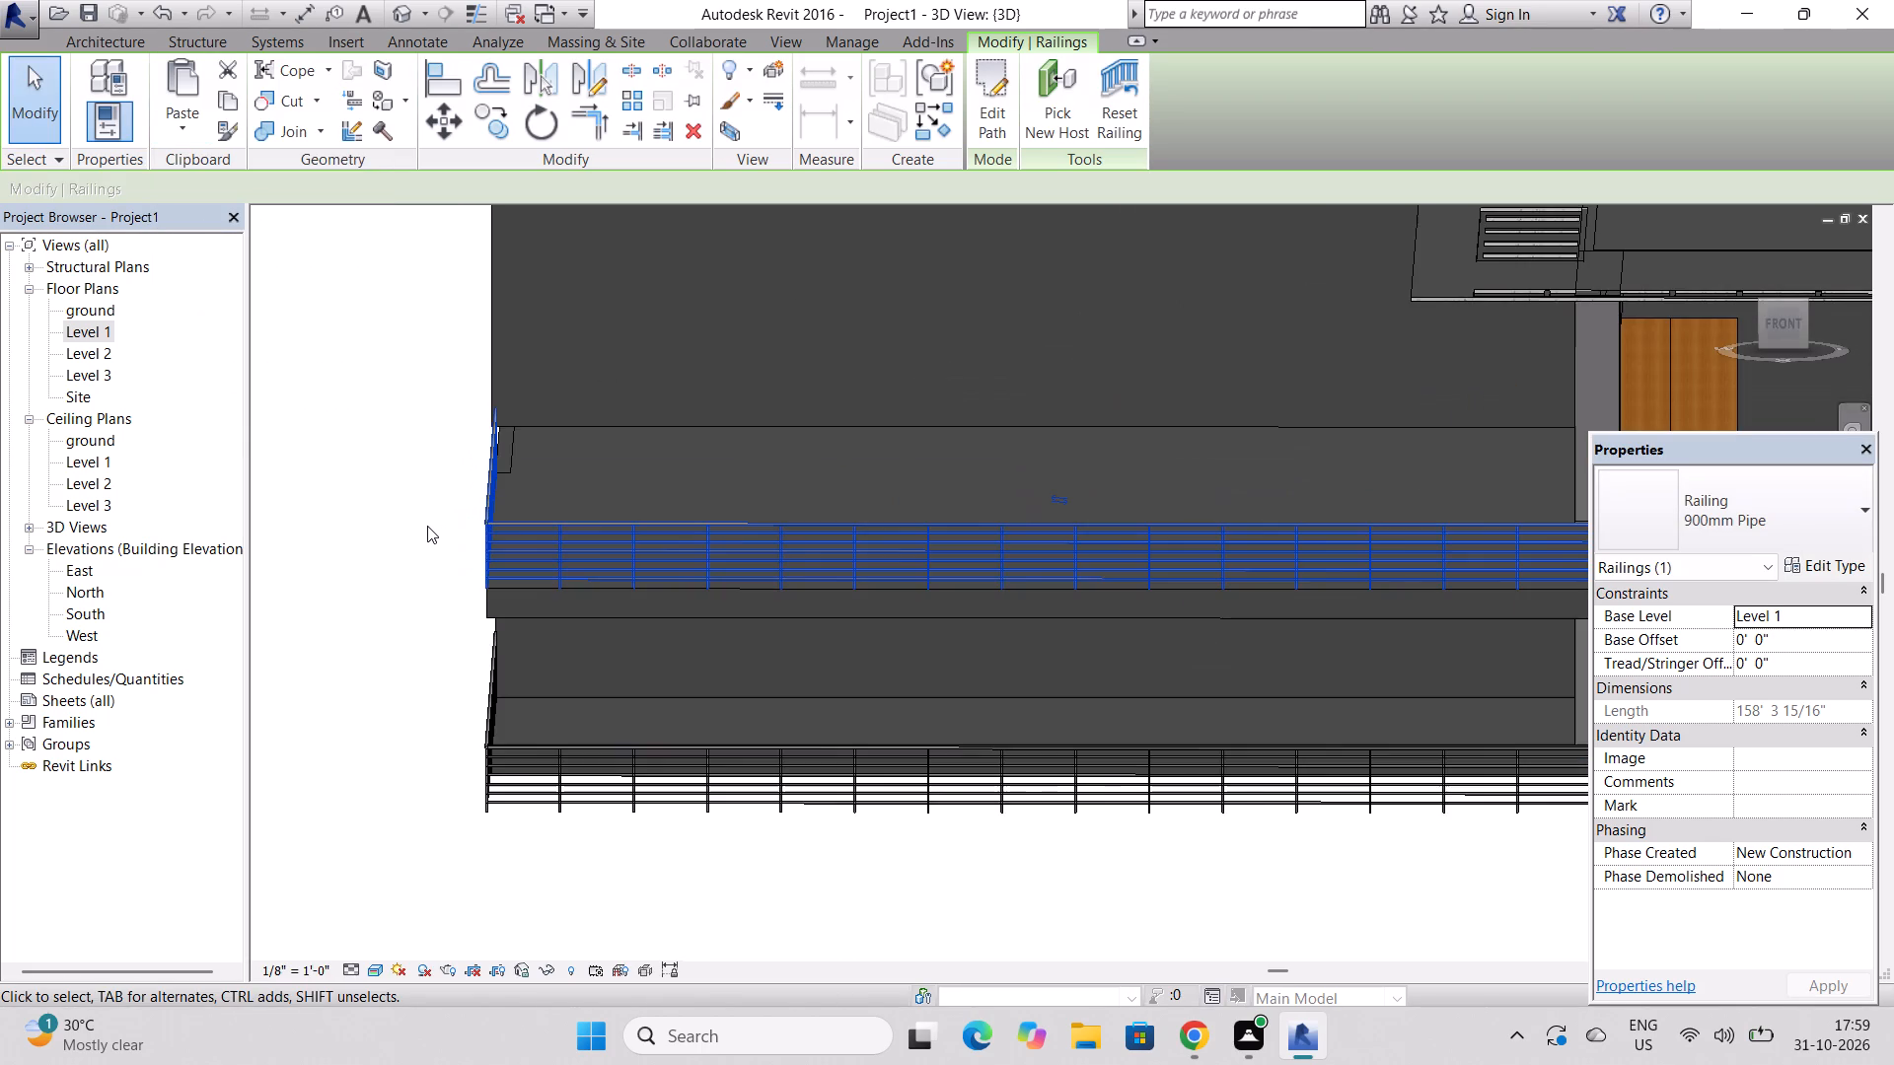
pyautogui.scroll(-4, 427, 526)
pyautogui.click(620, 677)
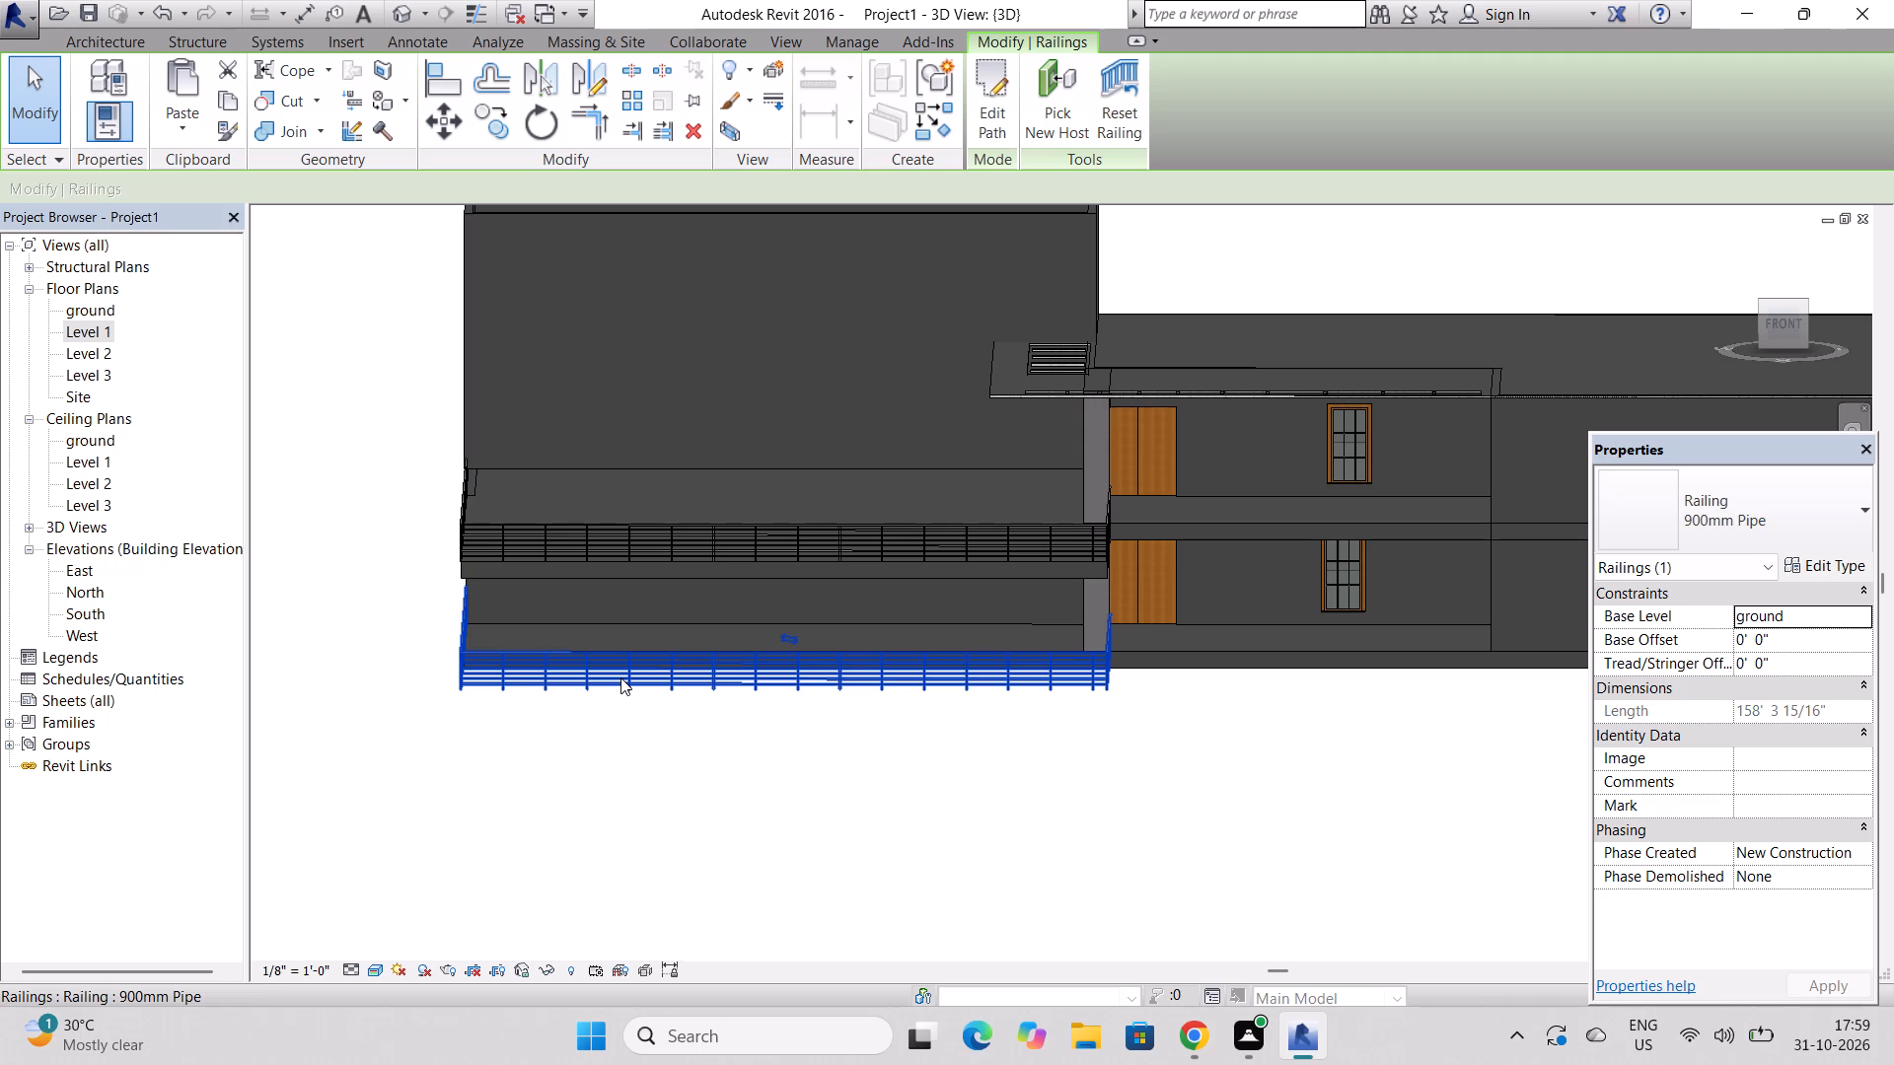
pyautogui.press('BackSpace')
pyautogui.press('Delete')
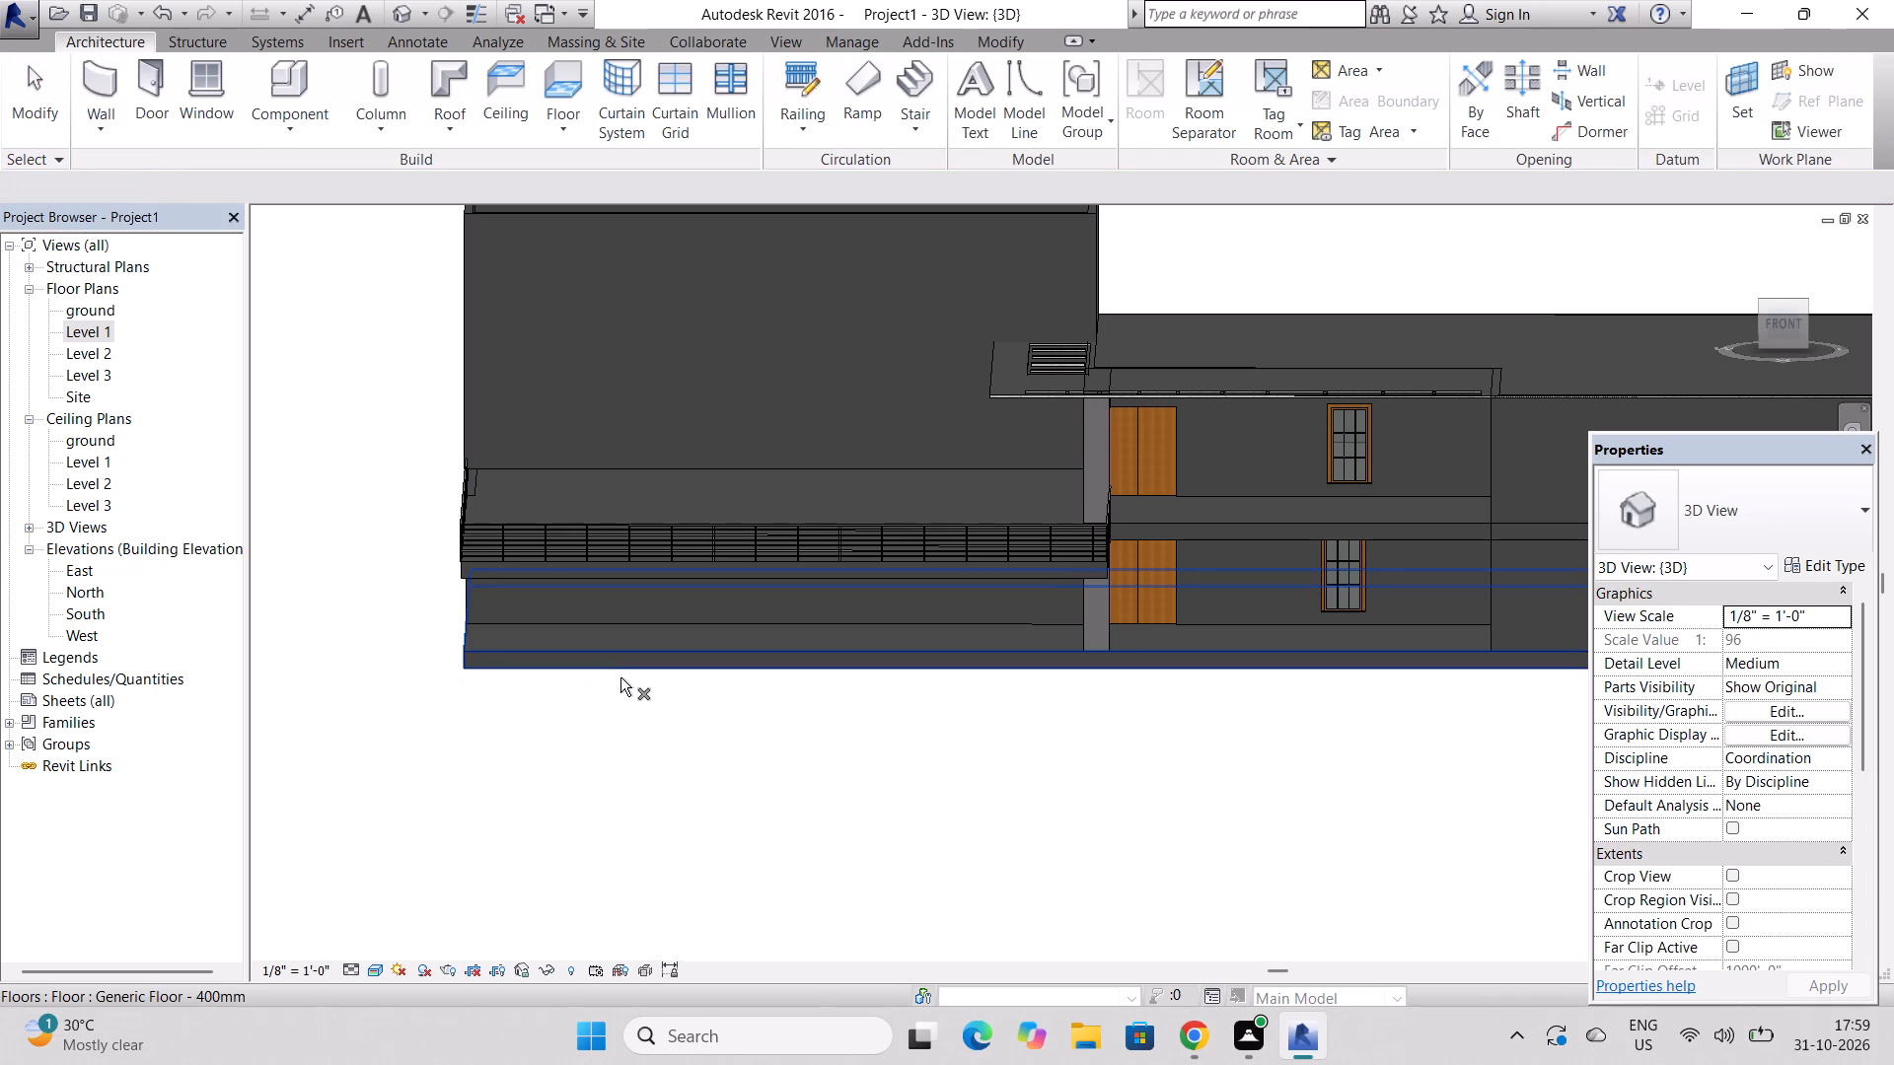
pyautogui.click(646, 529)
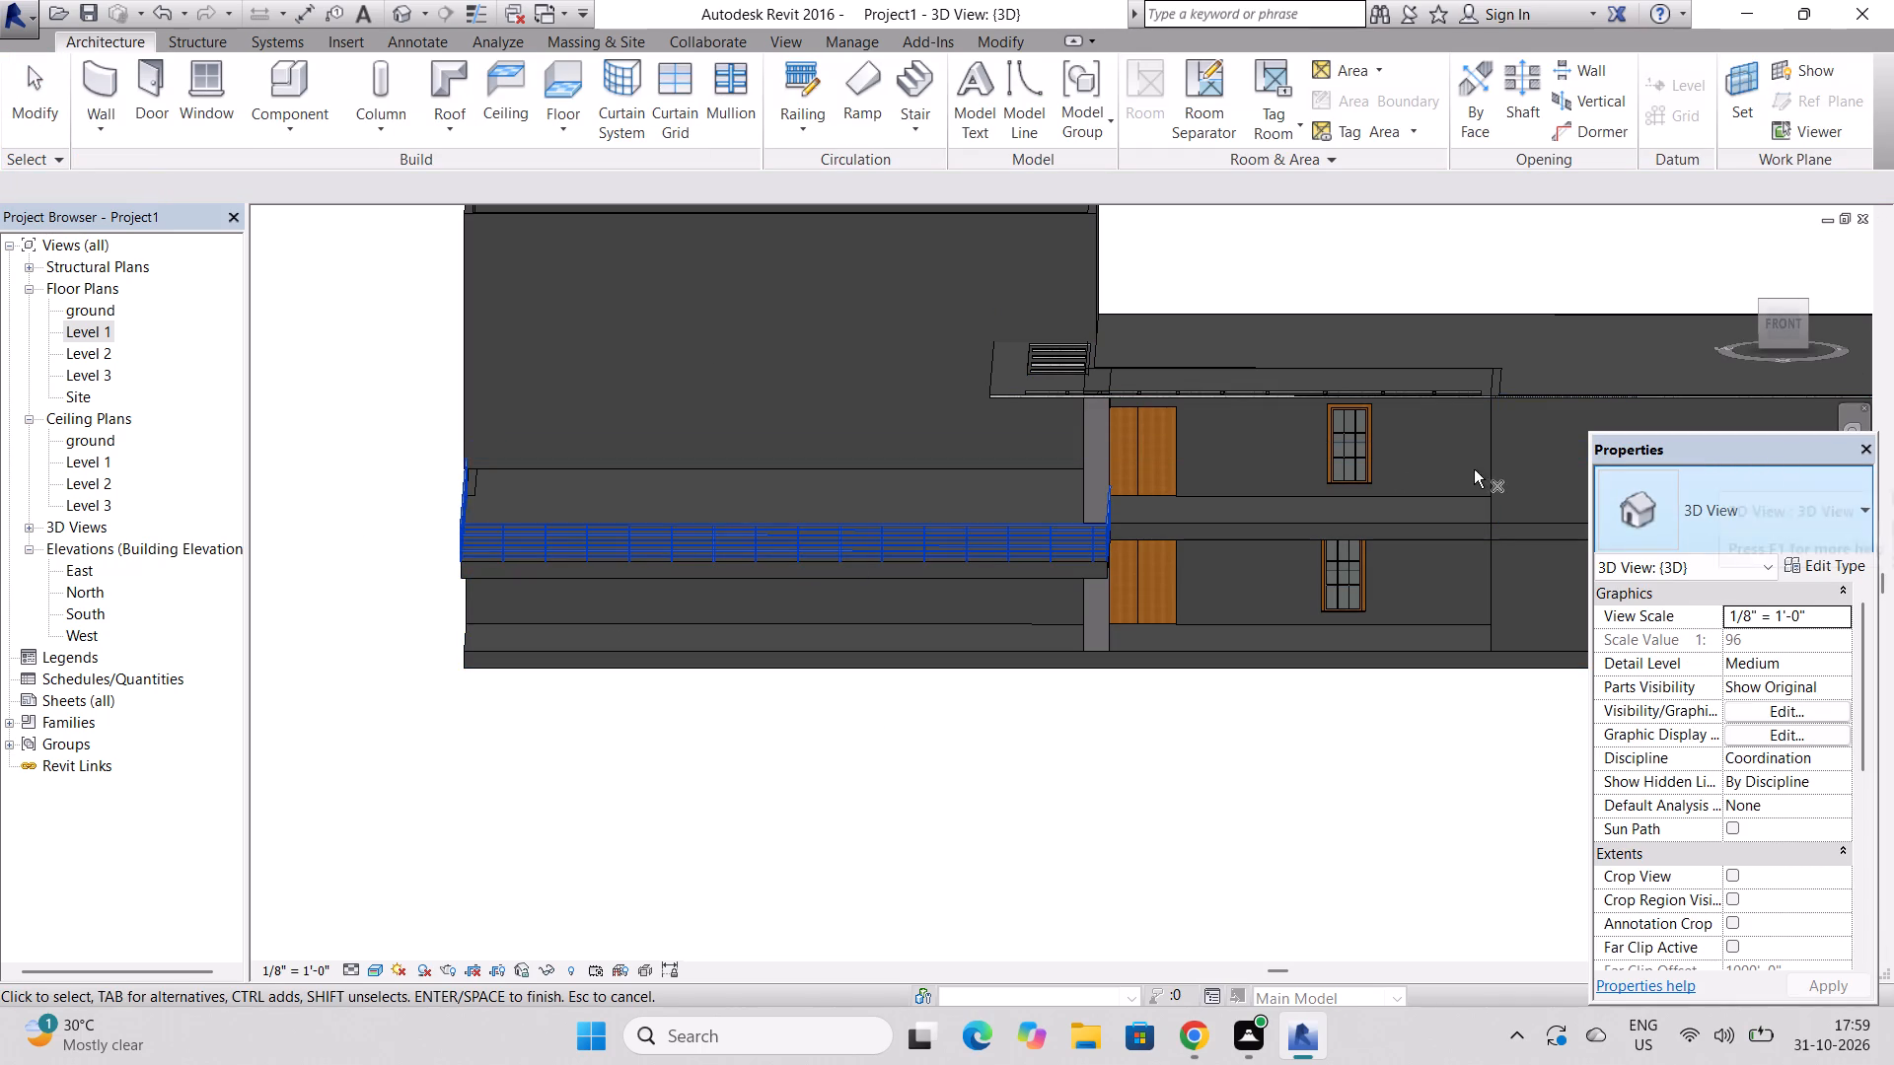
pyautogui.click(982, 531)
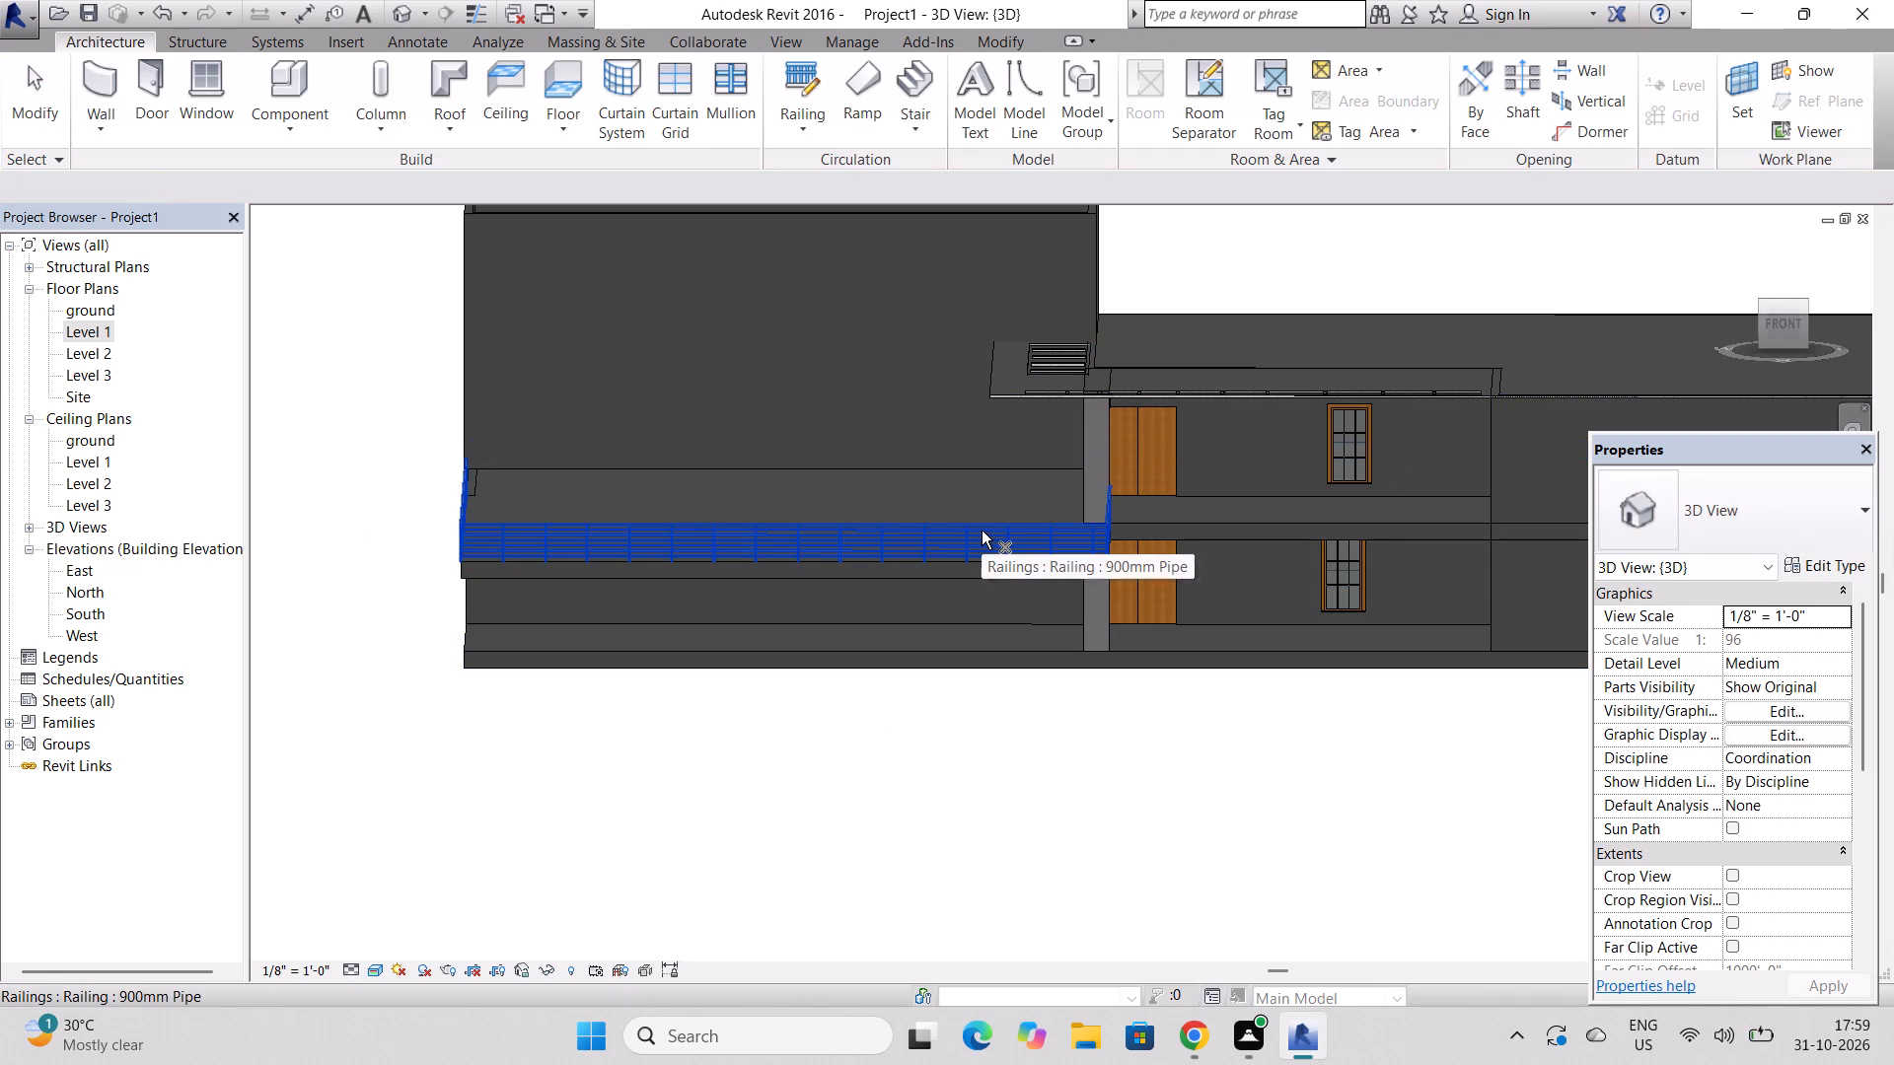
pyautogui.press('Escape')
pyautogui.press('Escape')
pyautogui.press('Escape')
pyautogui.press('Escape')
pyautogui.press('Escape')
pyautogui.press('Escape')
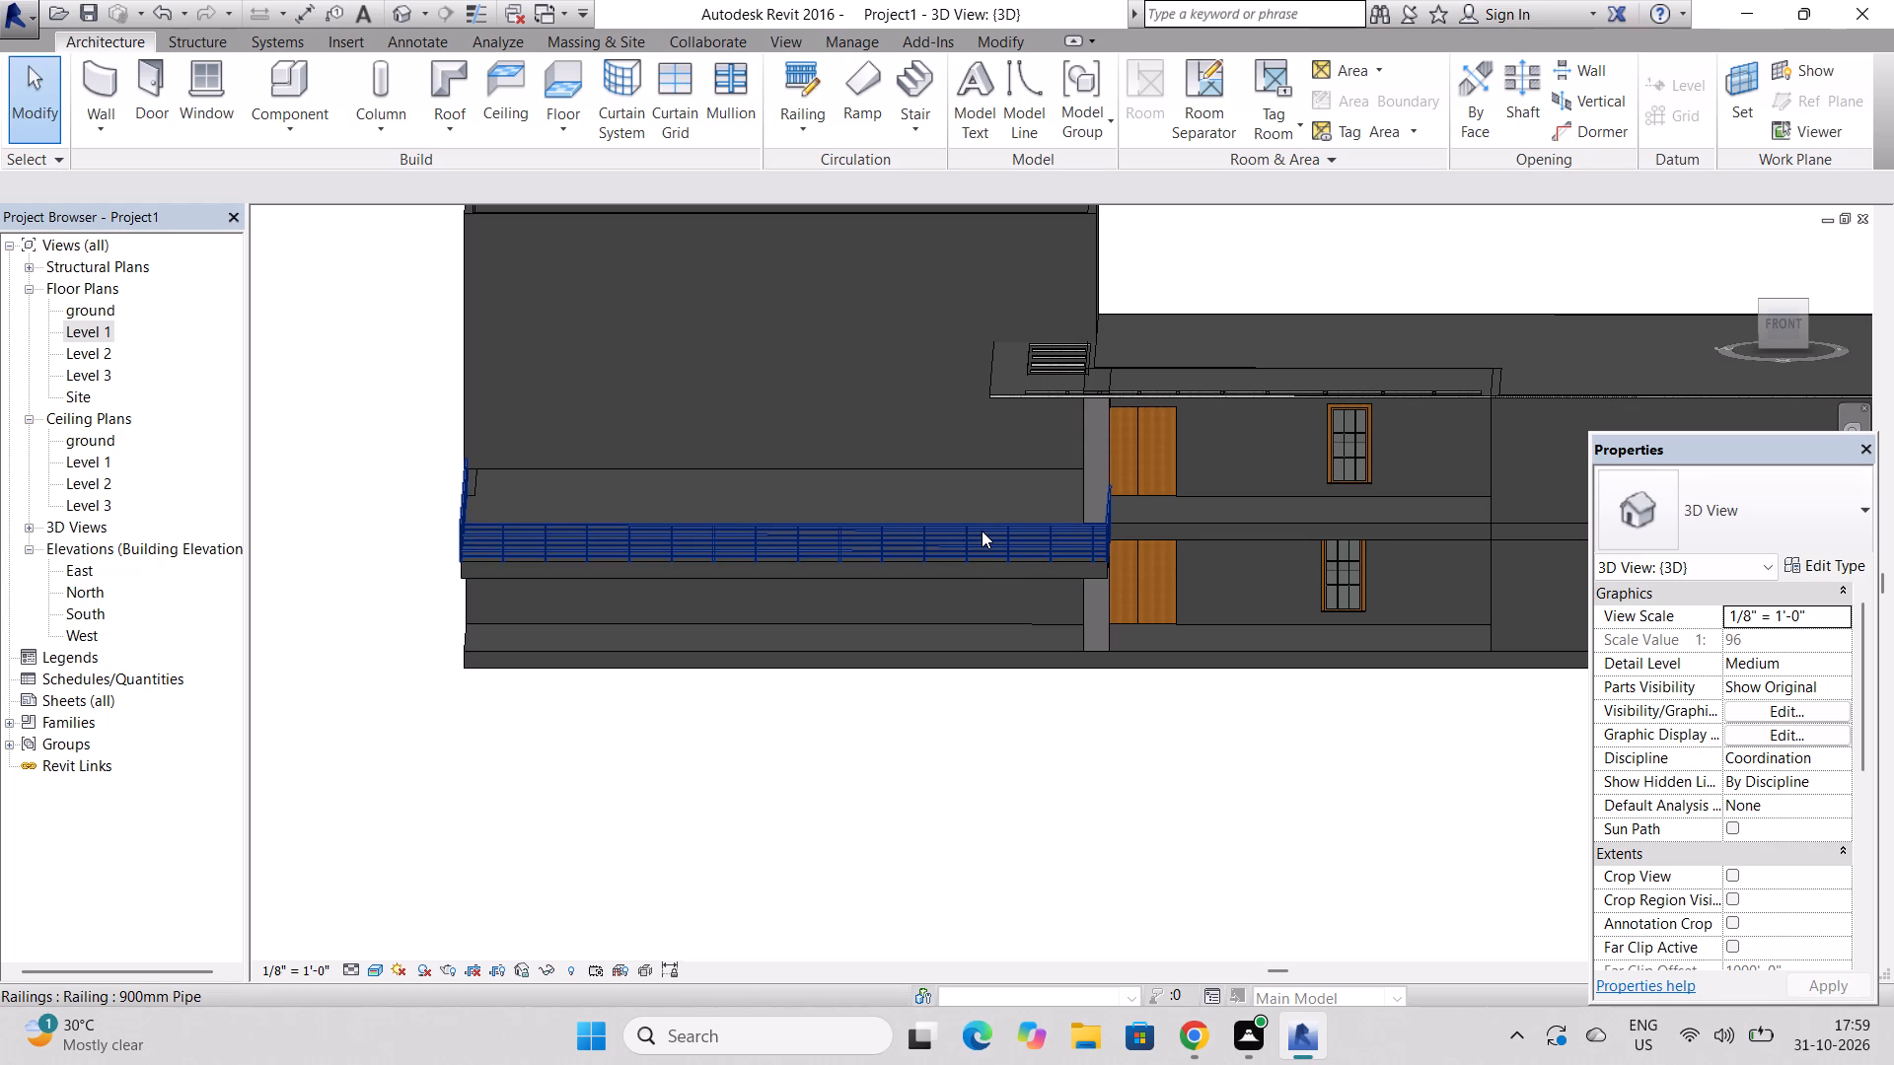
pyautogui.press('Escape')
# Change the Level 1 railing's type to Glass Panel - Bottom Fill and finish the path edit.
pyautogui.doubleClick(978, 517)
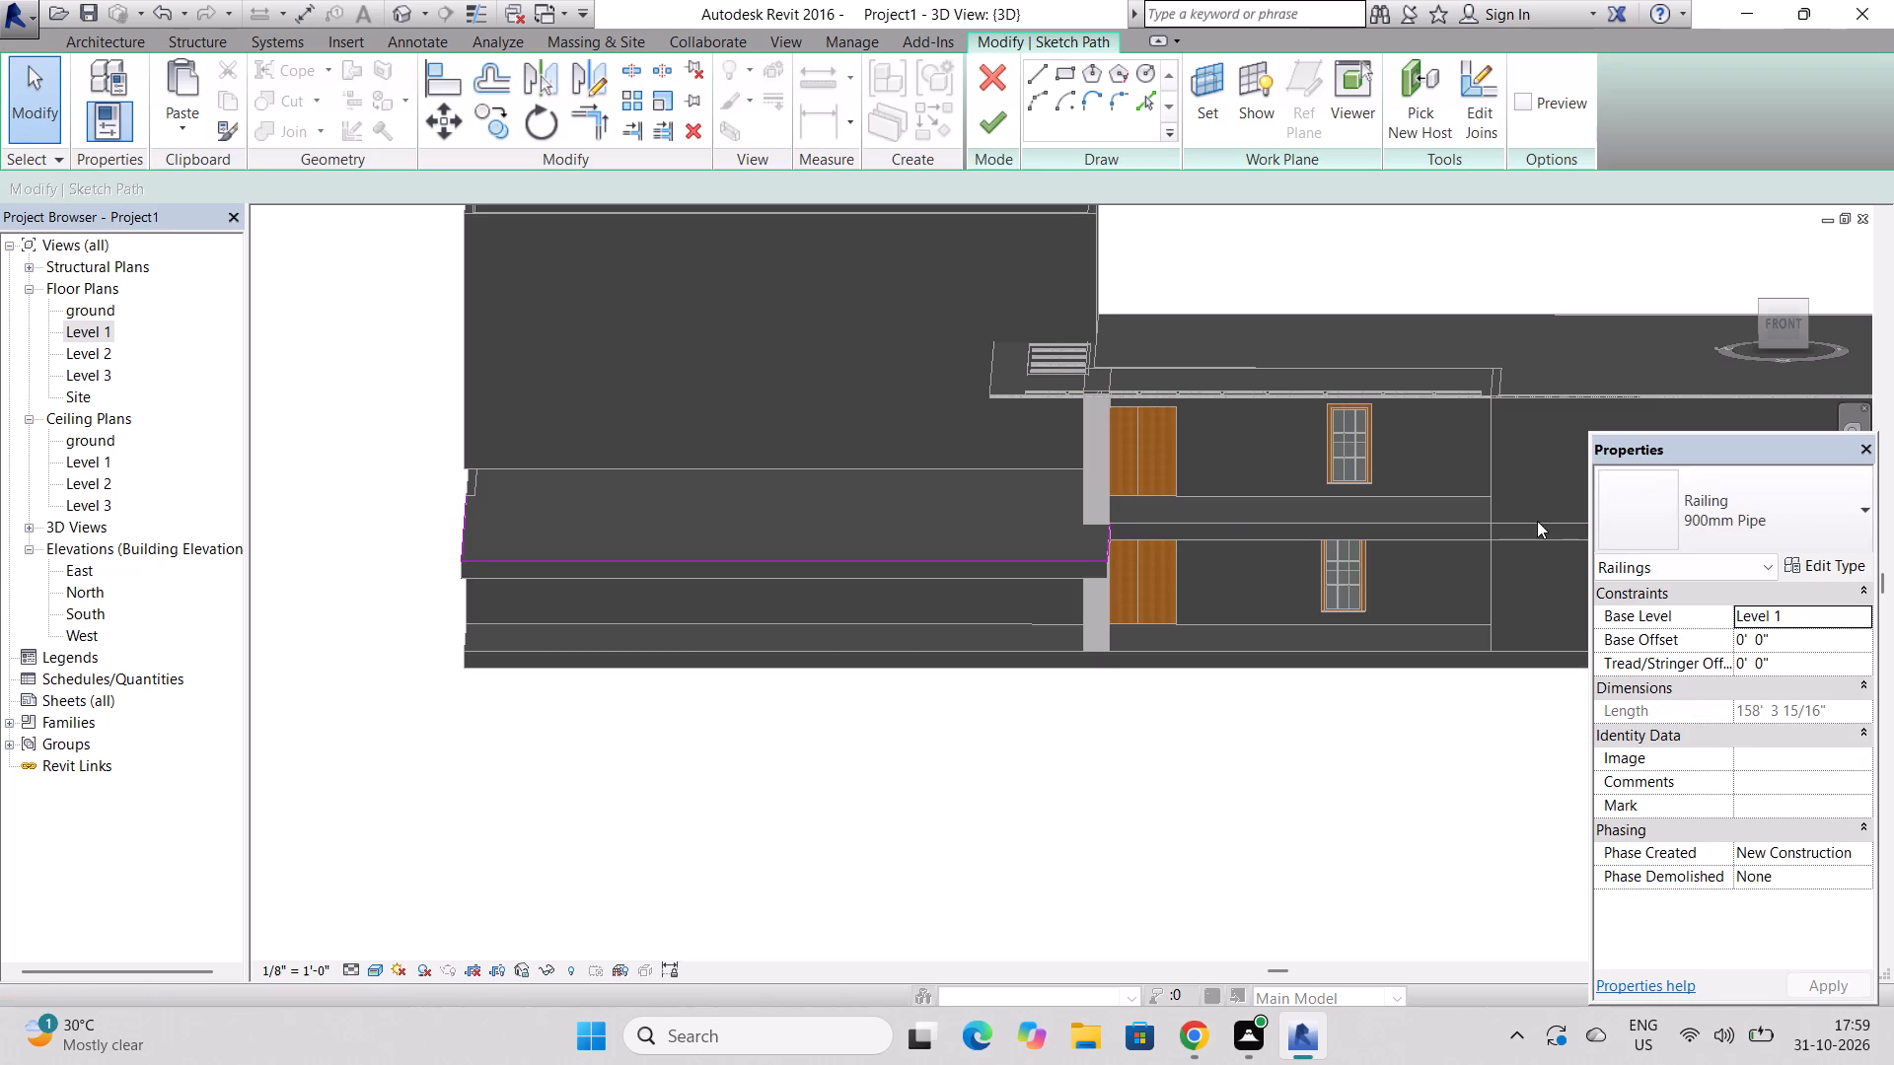
pyautogui.click(1801, 484)
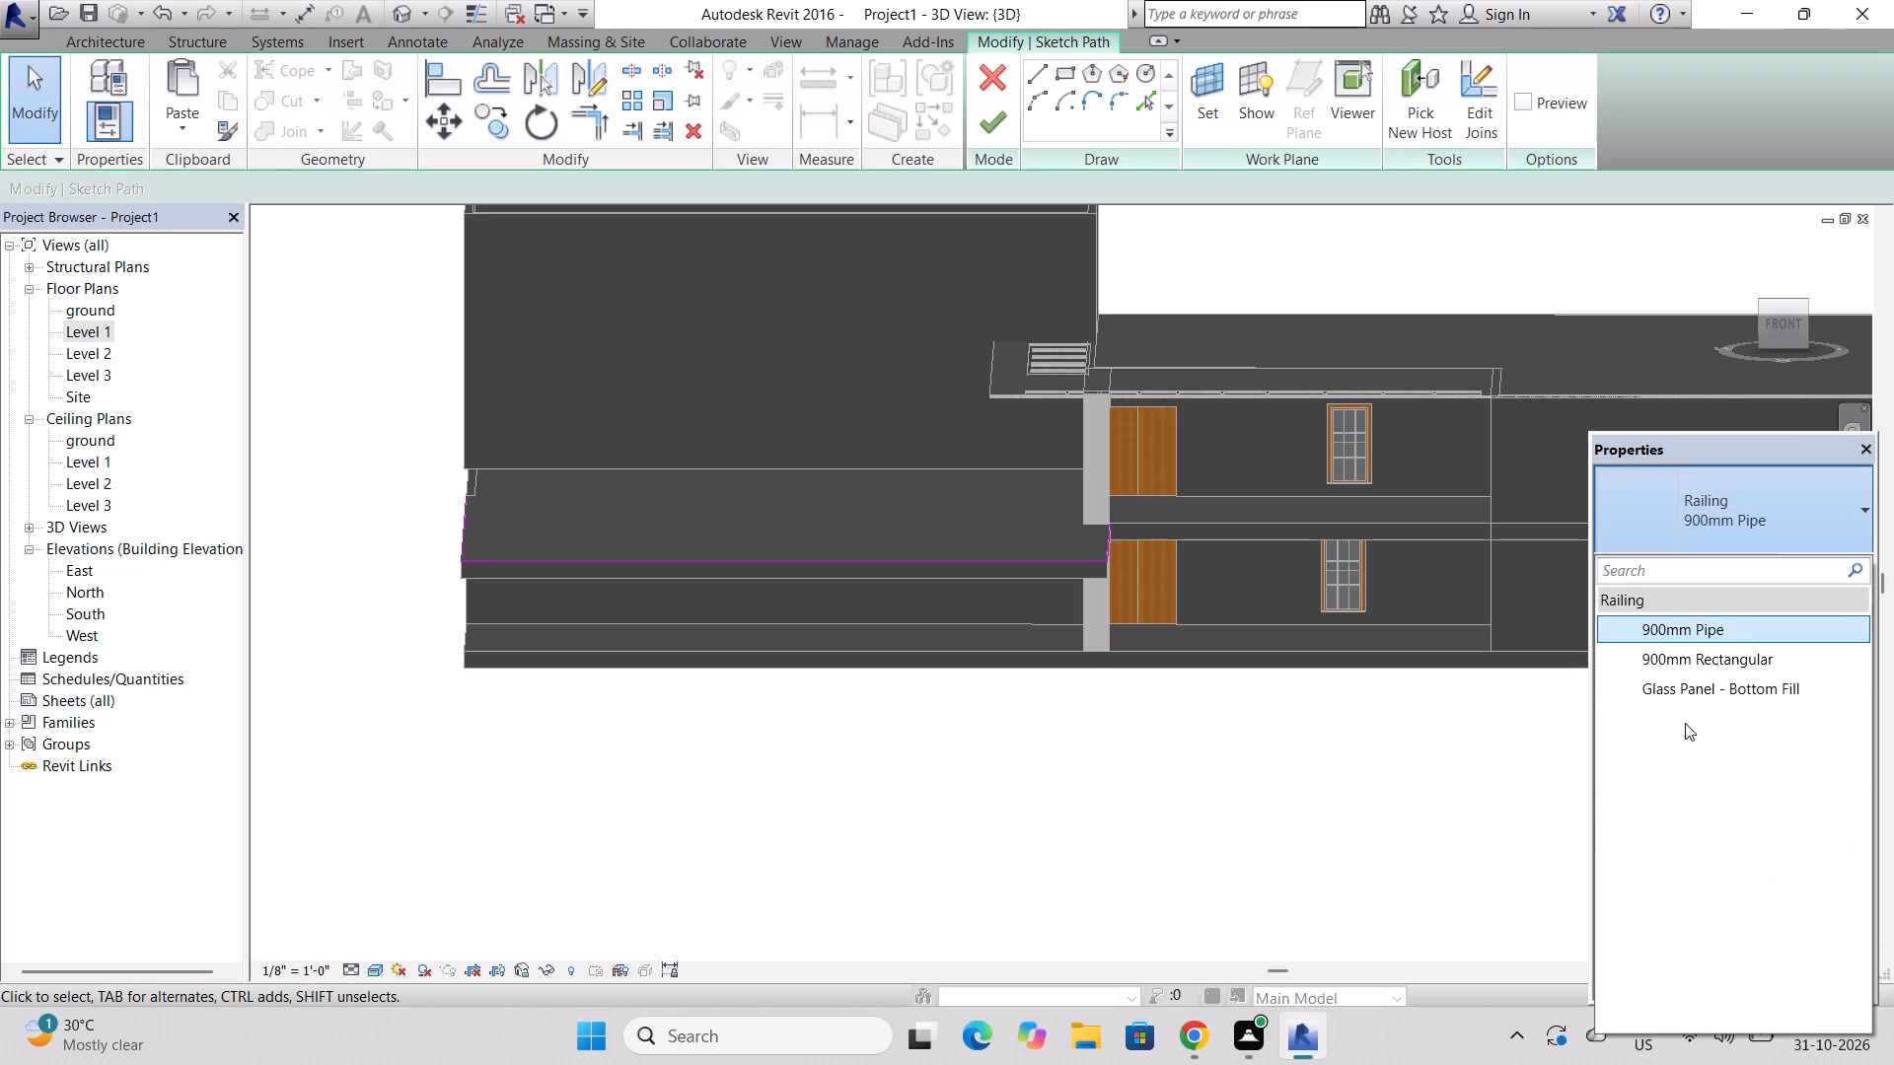
pyautogui.click(1688, 685)
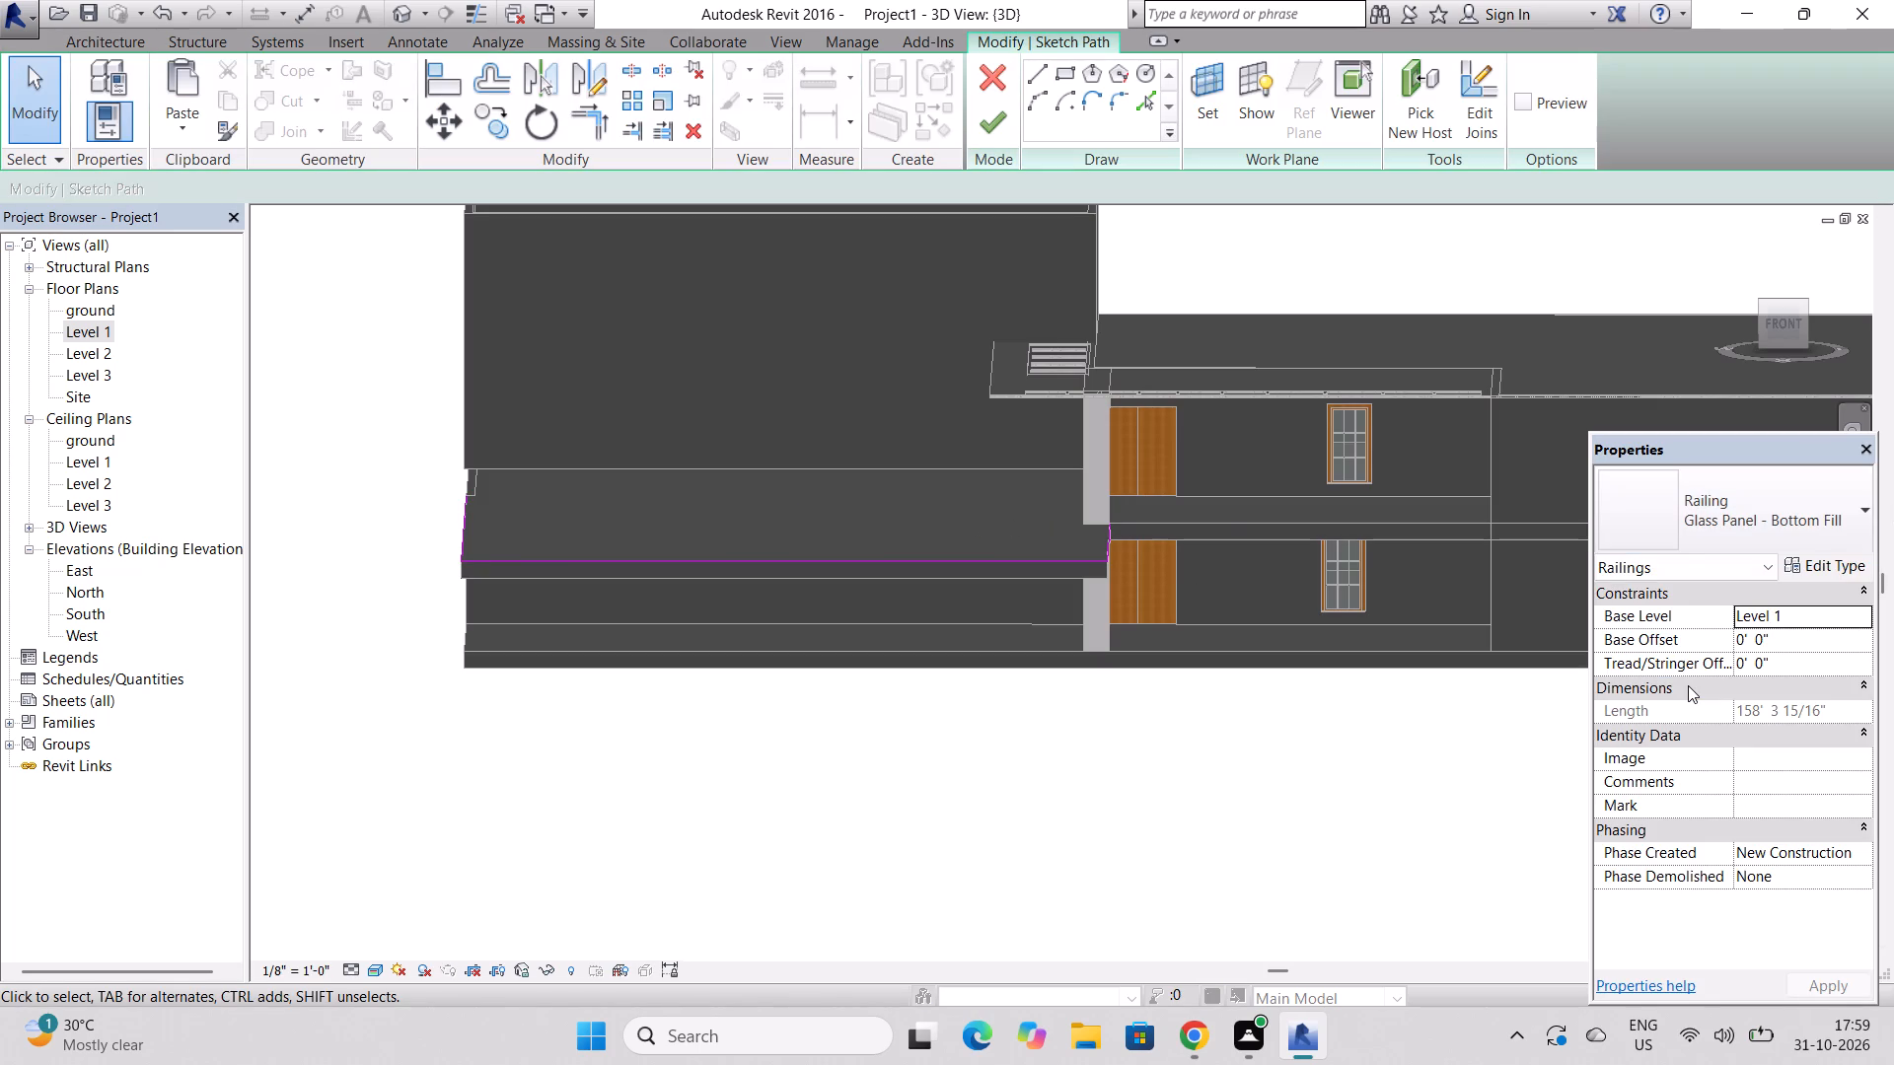
pyautogui.click(982, 122)
pyautogui.press('Escape')
pyautogui.press('Escape')
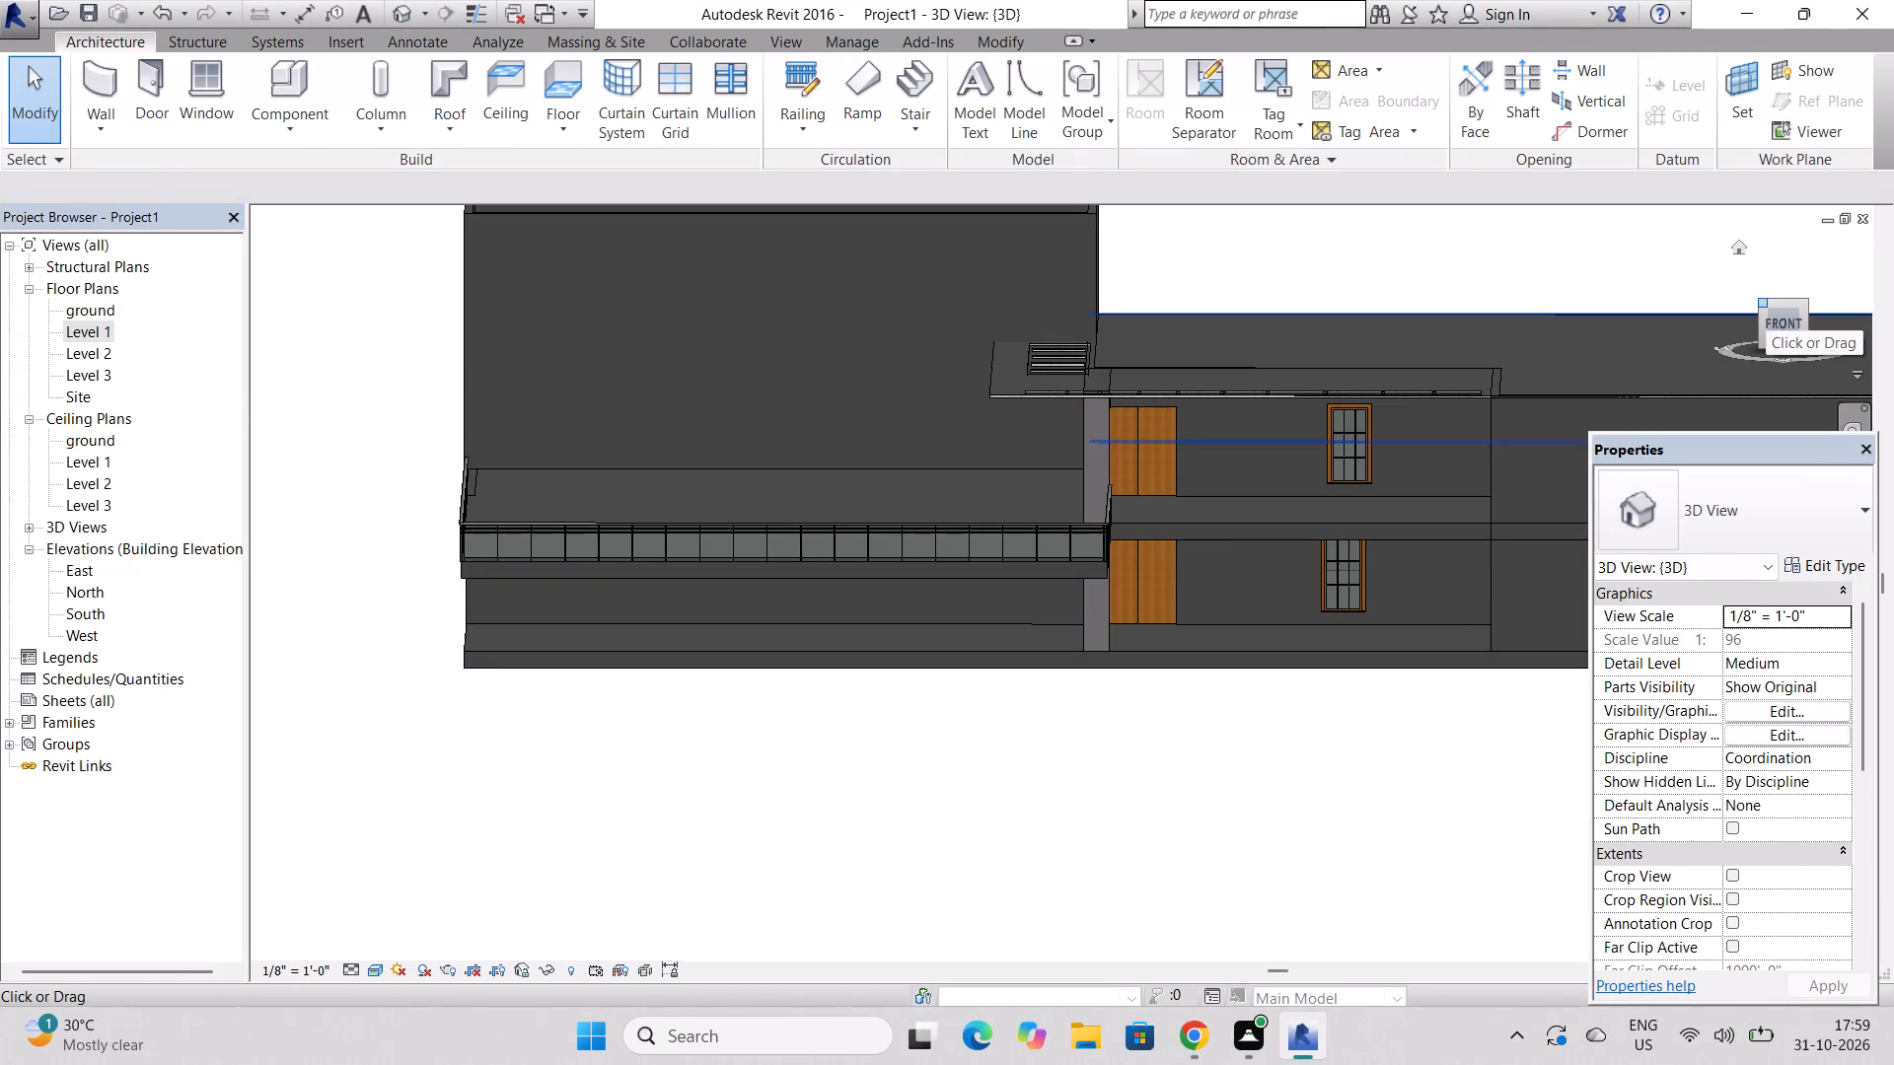
# Reopen the glass railing's path in the Level 1 plan and delete the long side line opposite the porch column.
pyautogui.moveTo(1766, 304); pyautogui.dragTo(1624, 269)
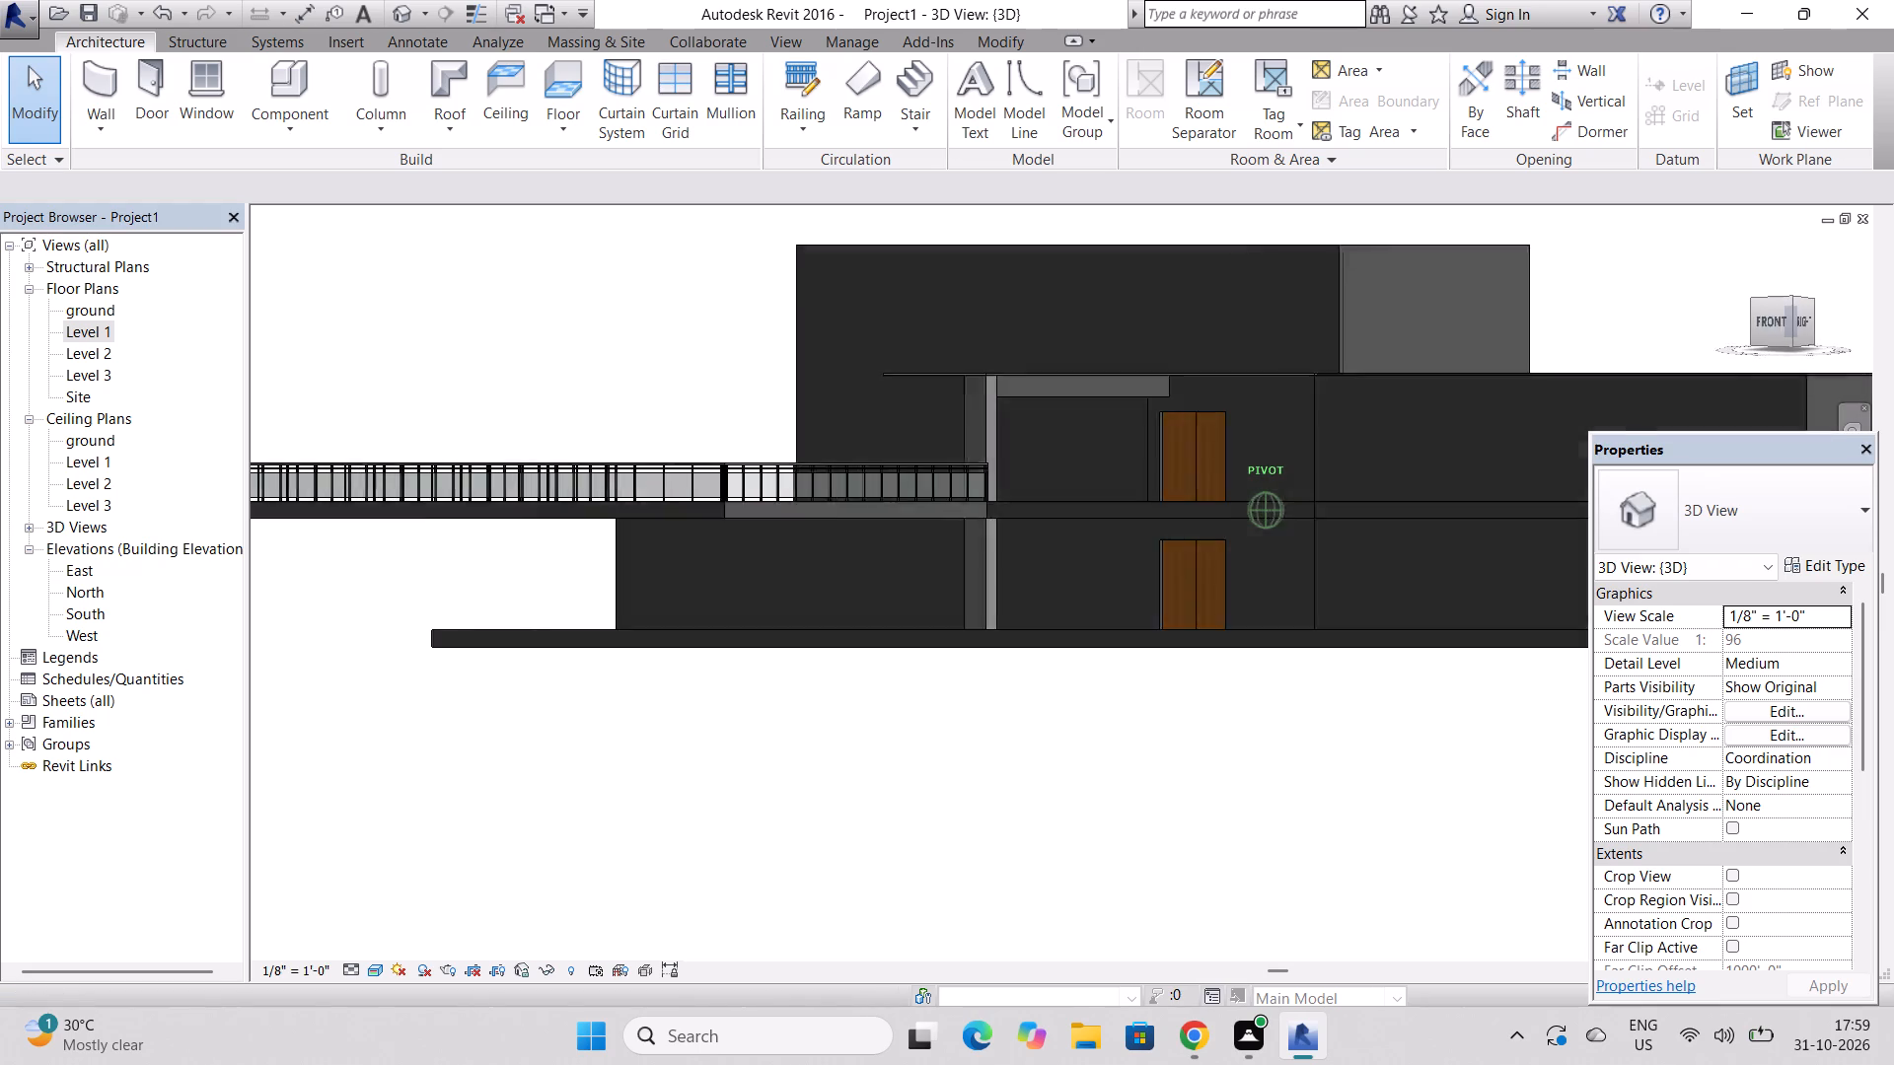
pyautogui.moveTo(1624, 269); pyautogui.dragTo(254, 317)
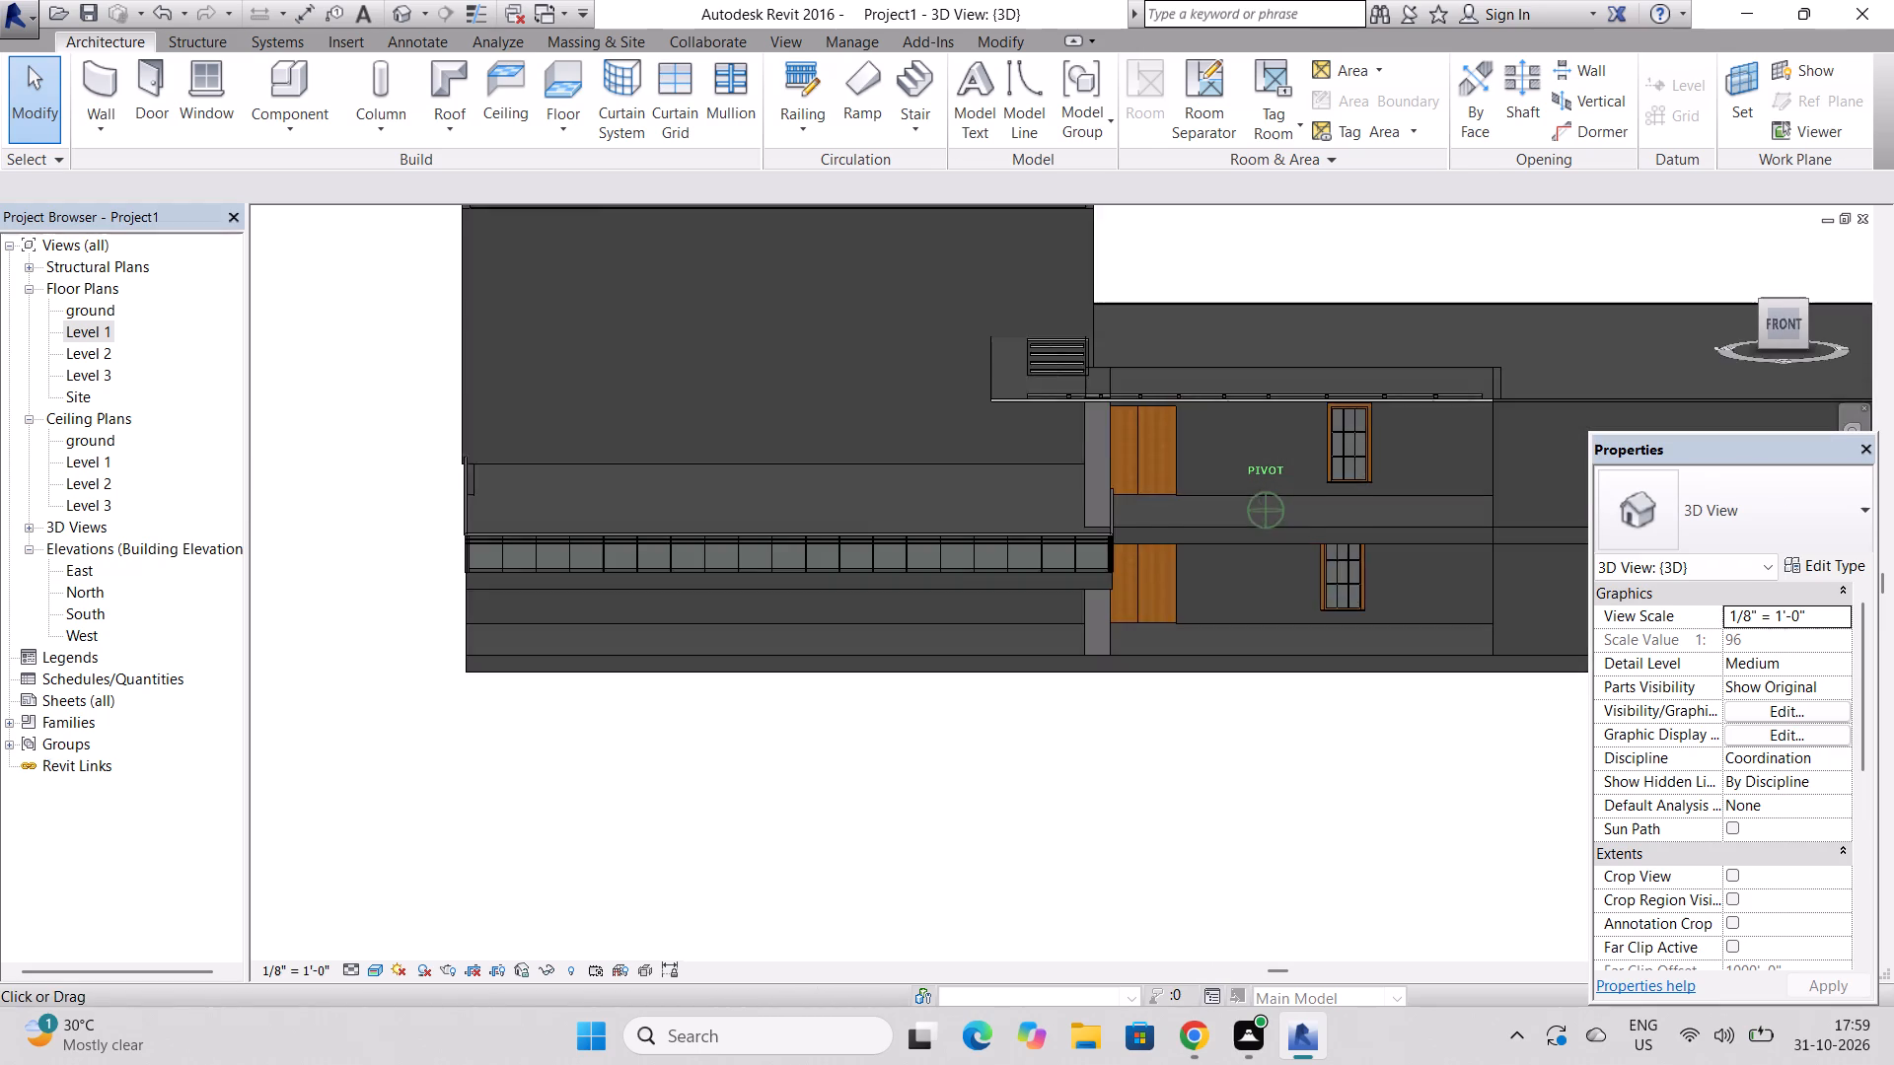
pyautogui.moveTo(254, 317); pyautogui.dragTo(490, 314)
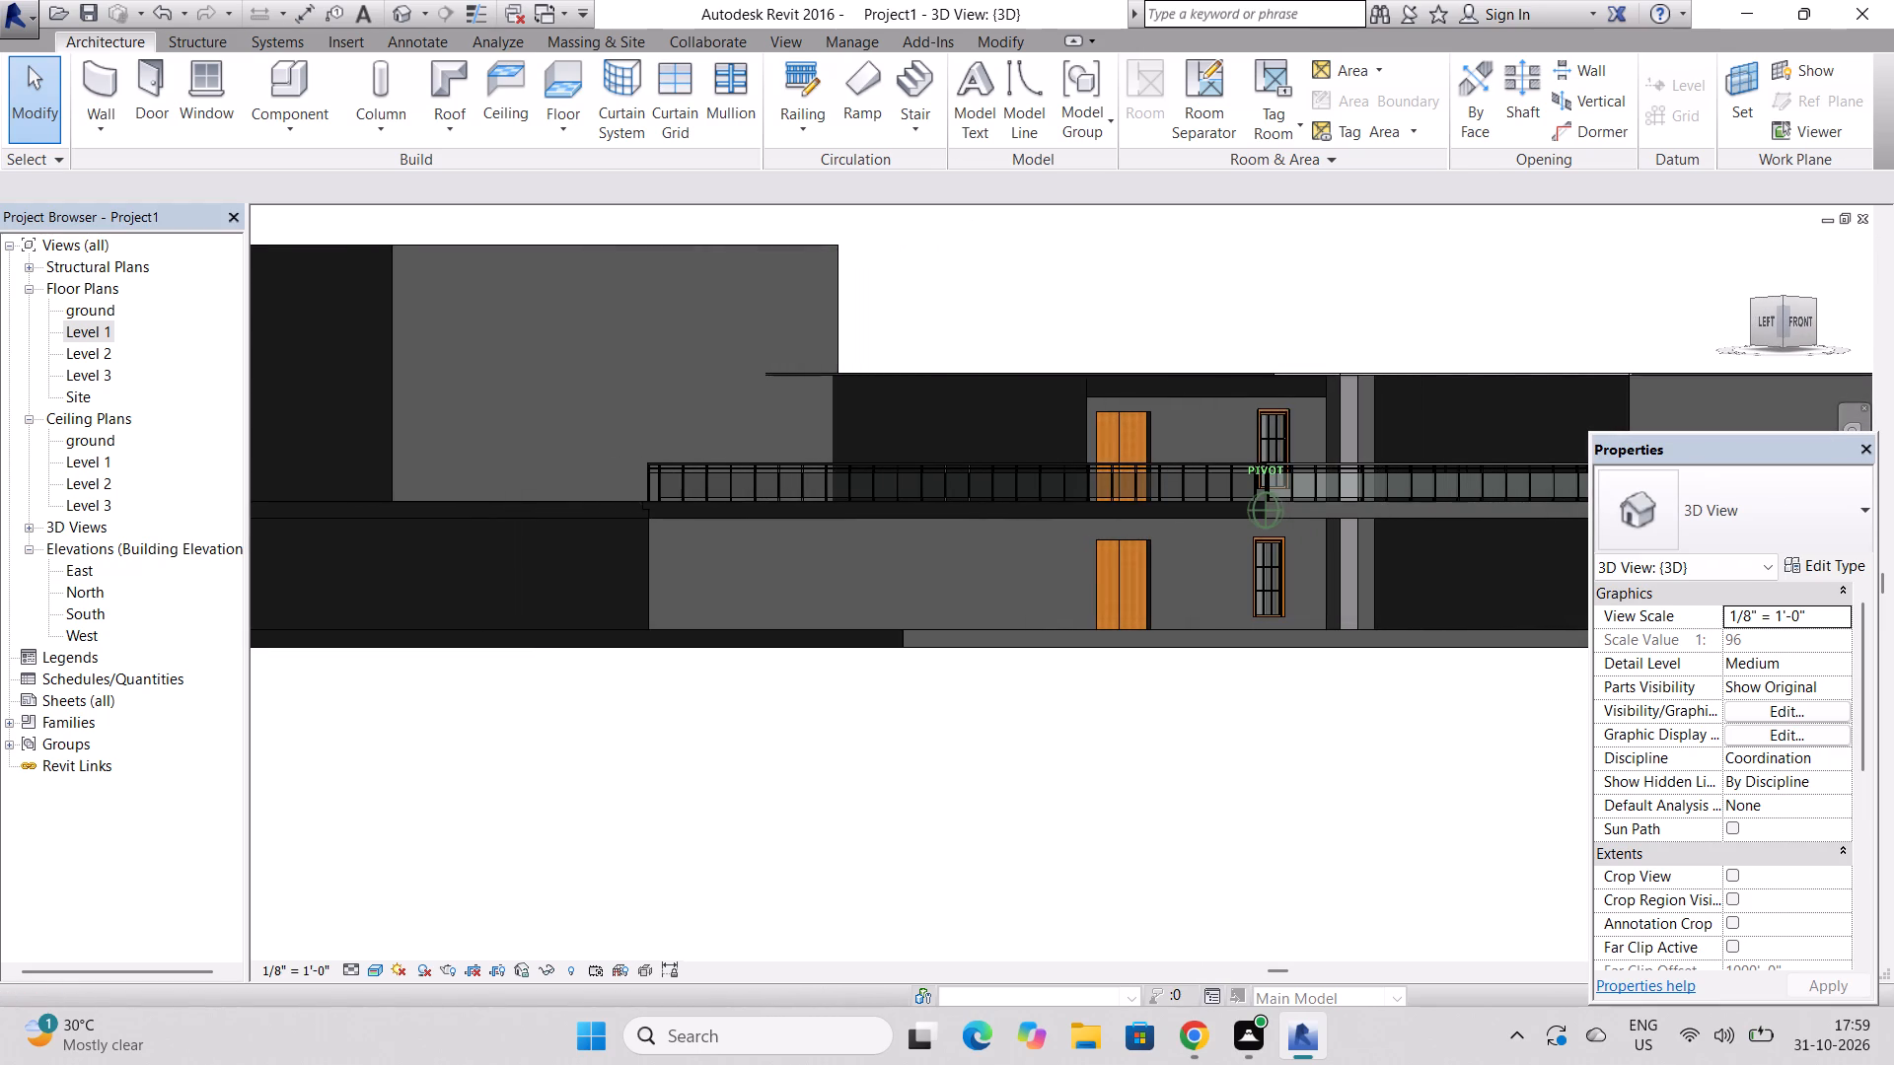
pyautogui.moveTo(490, 314); pyautogui.dragTo(621, 330)
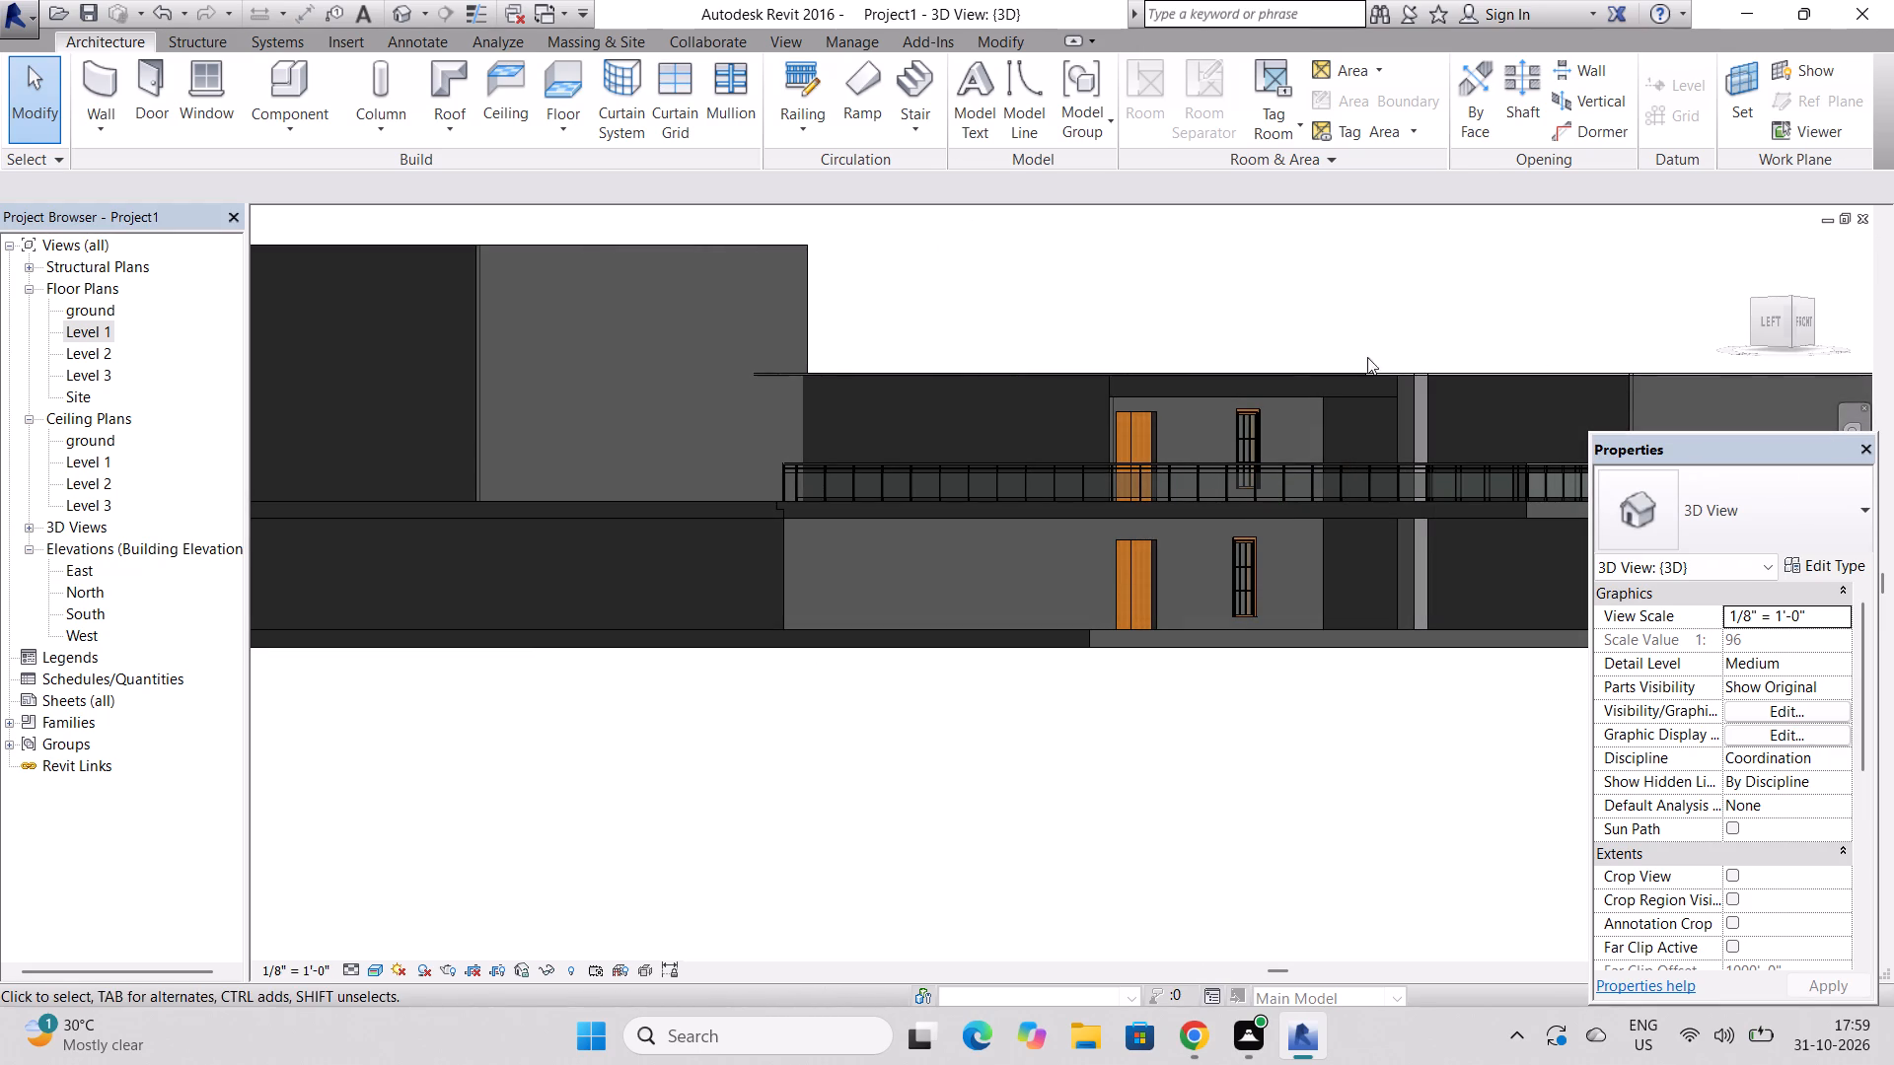
pyautogui.doubleClick(787, 485)
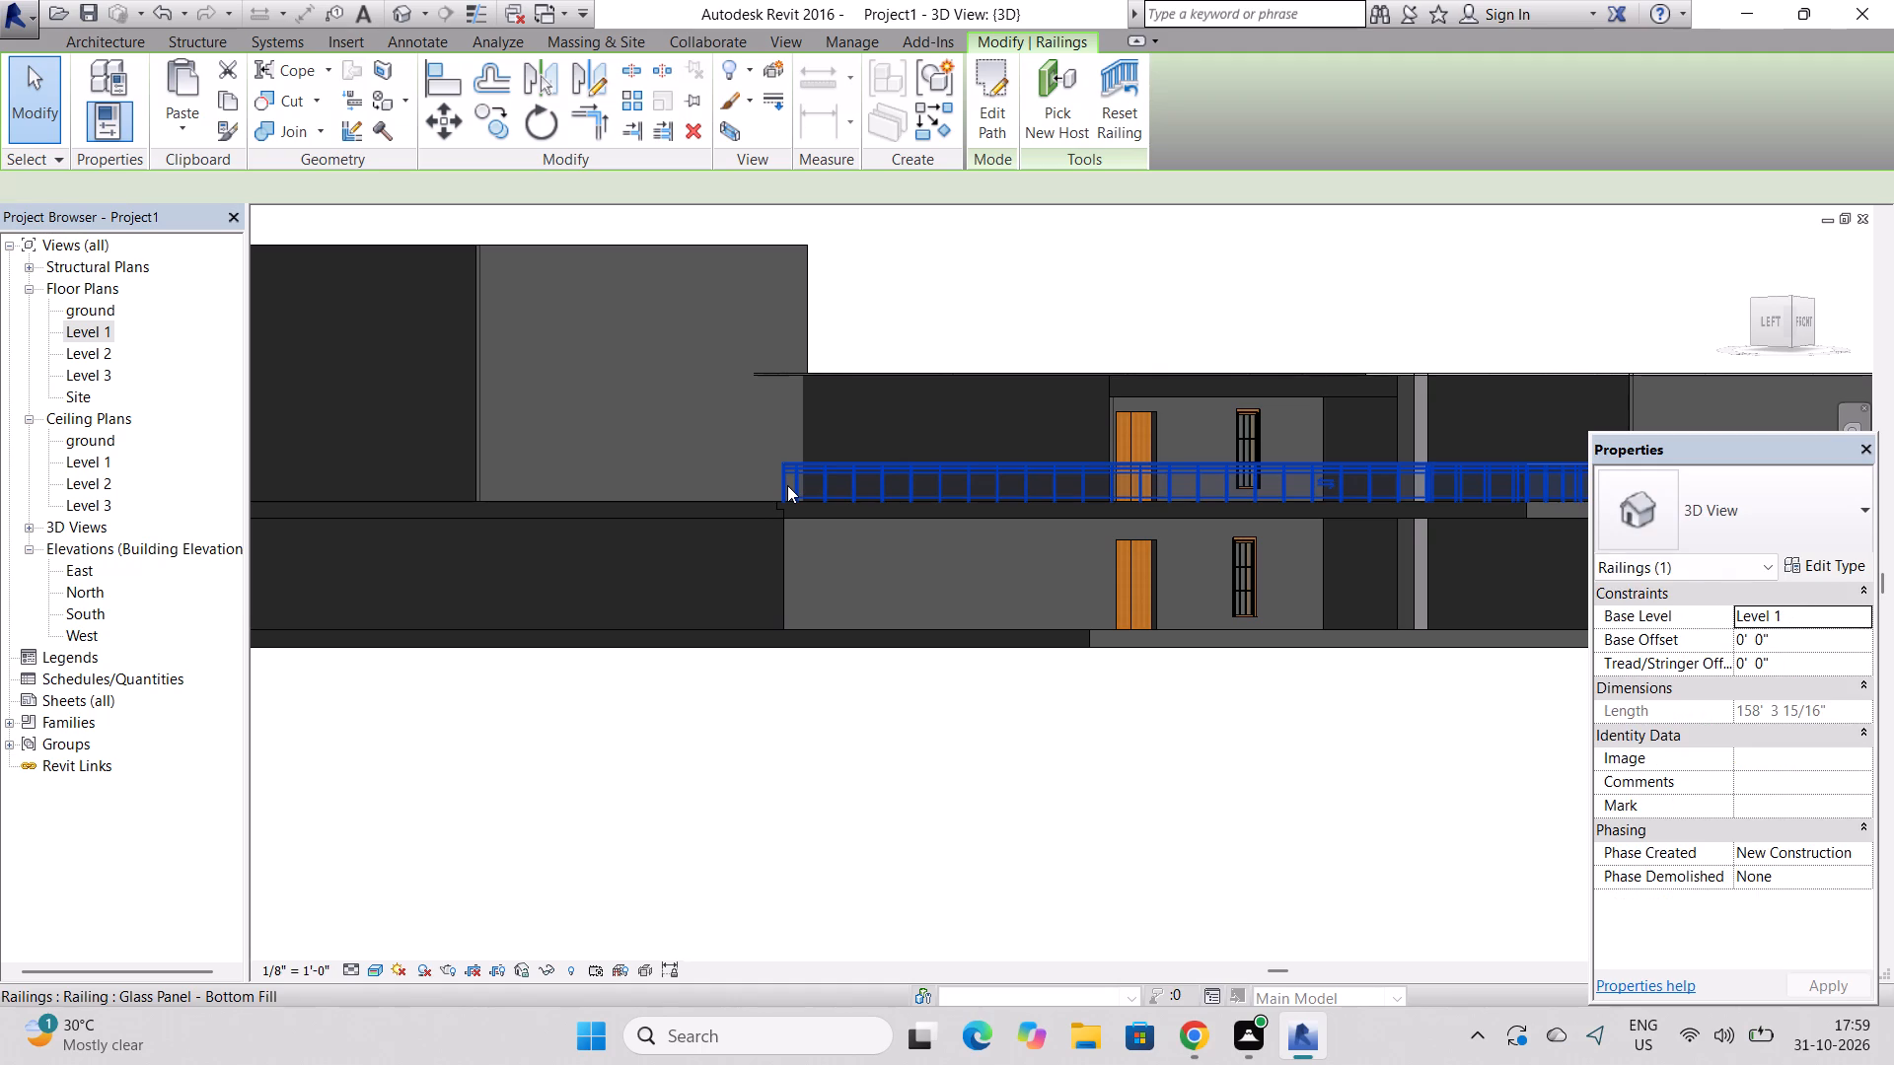
pyautogui.tripleClick(787, 485)
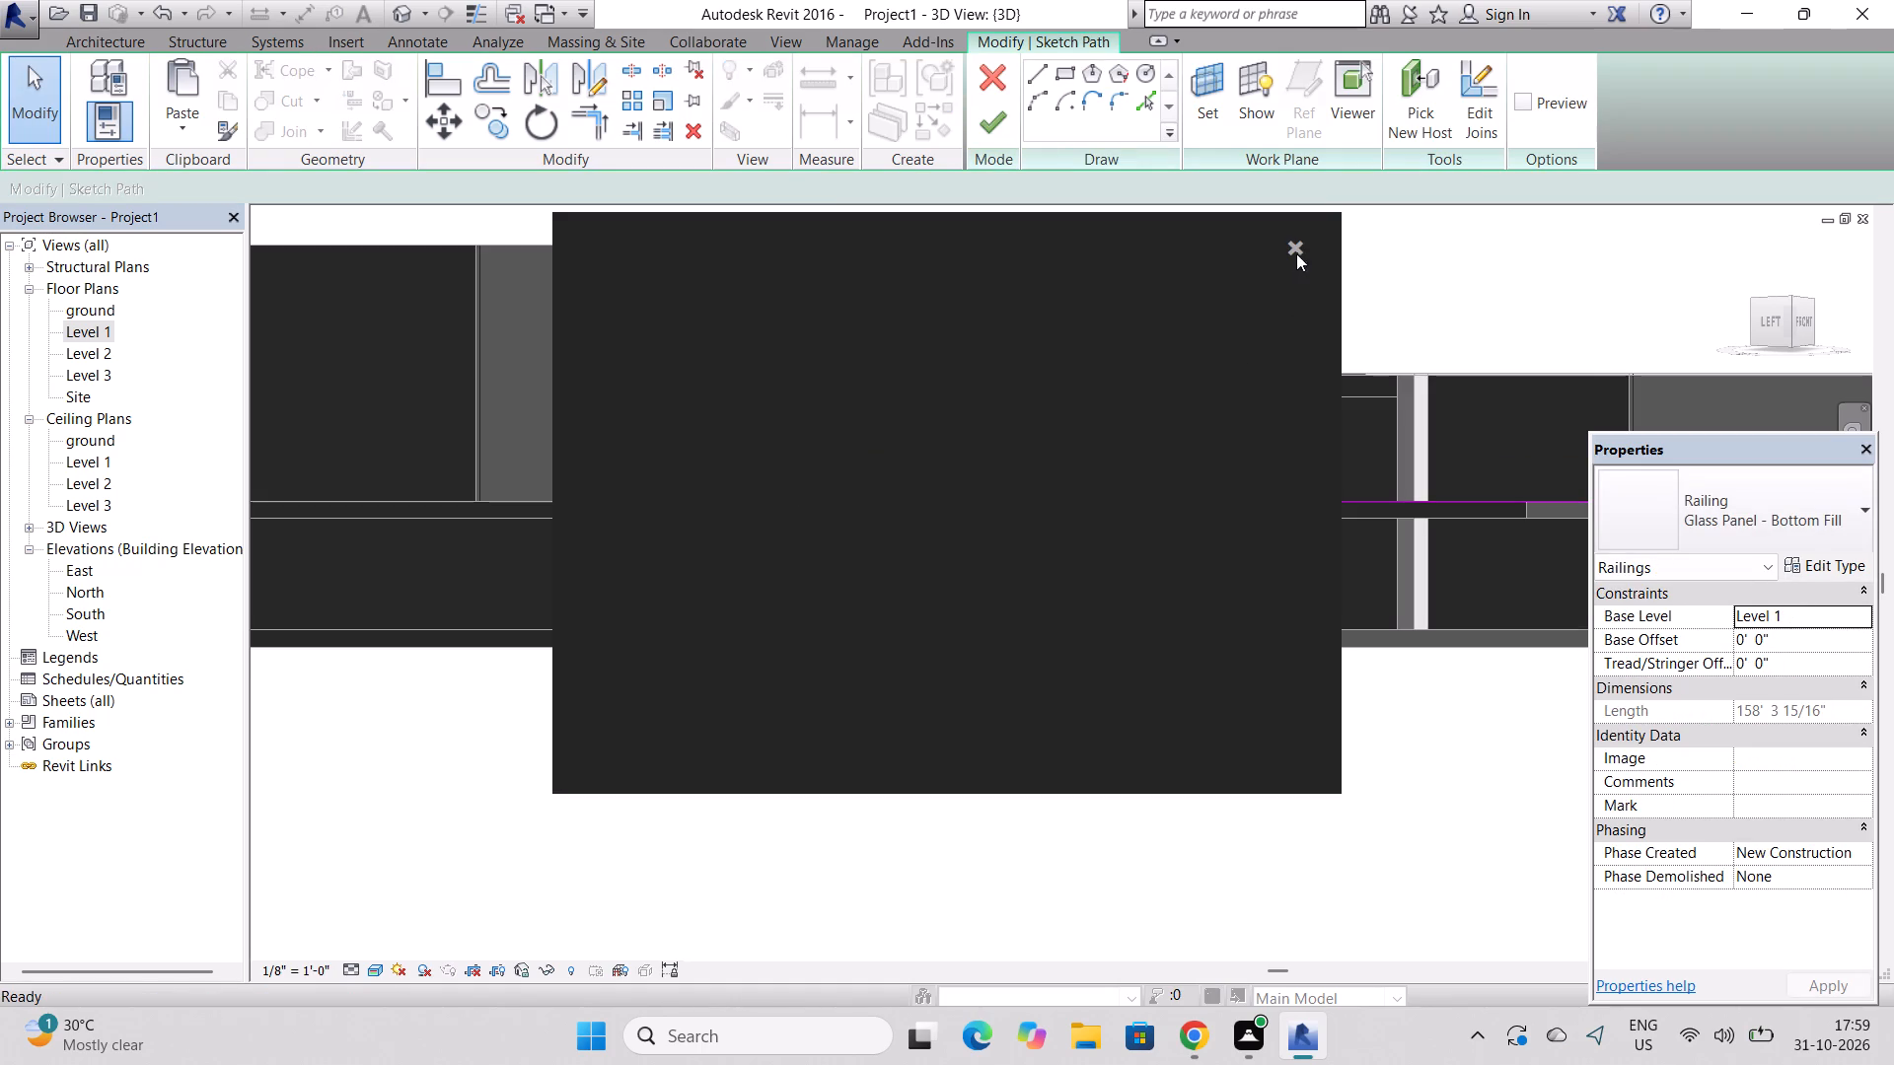
pyautogui.click(1302, 243)
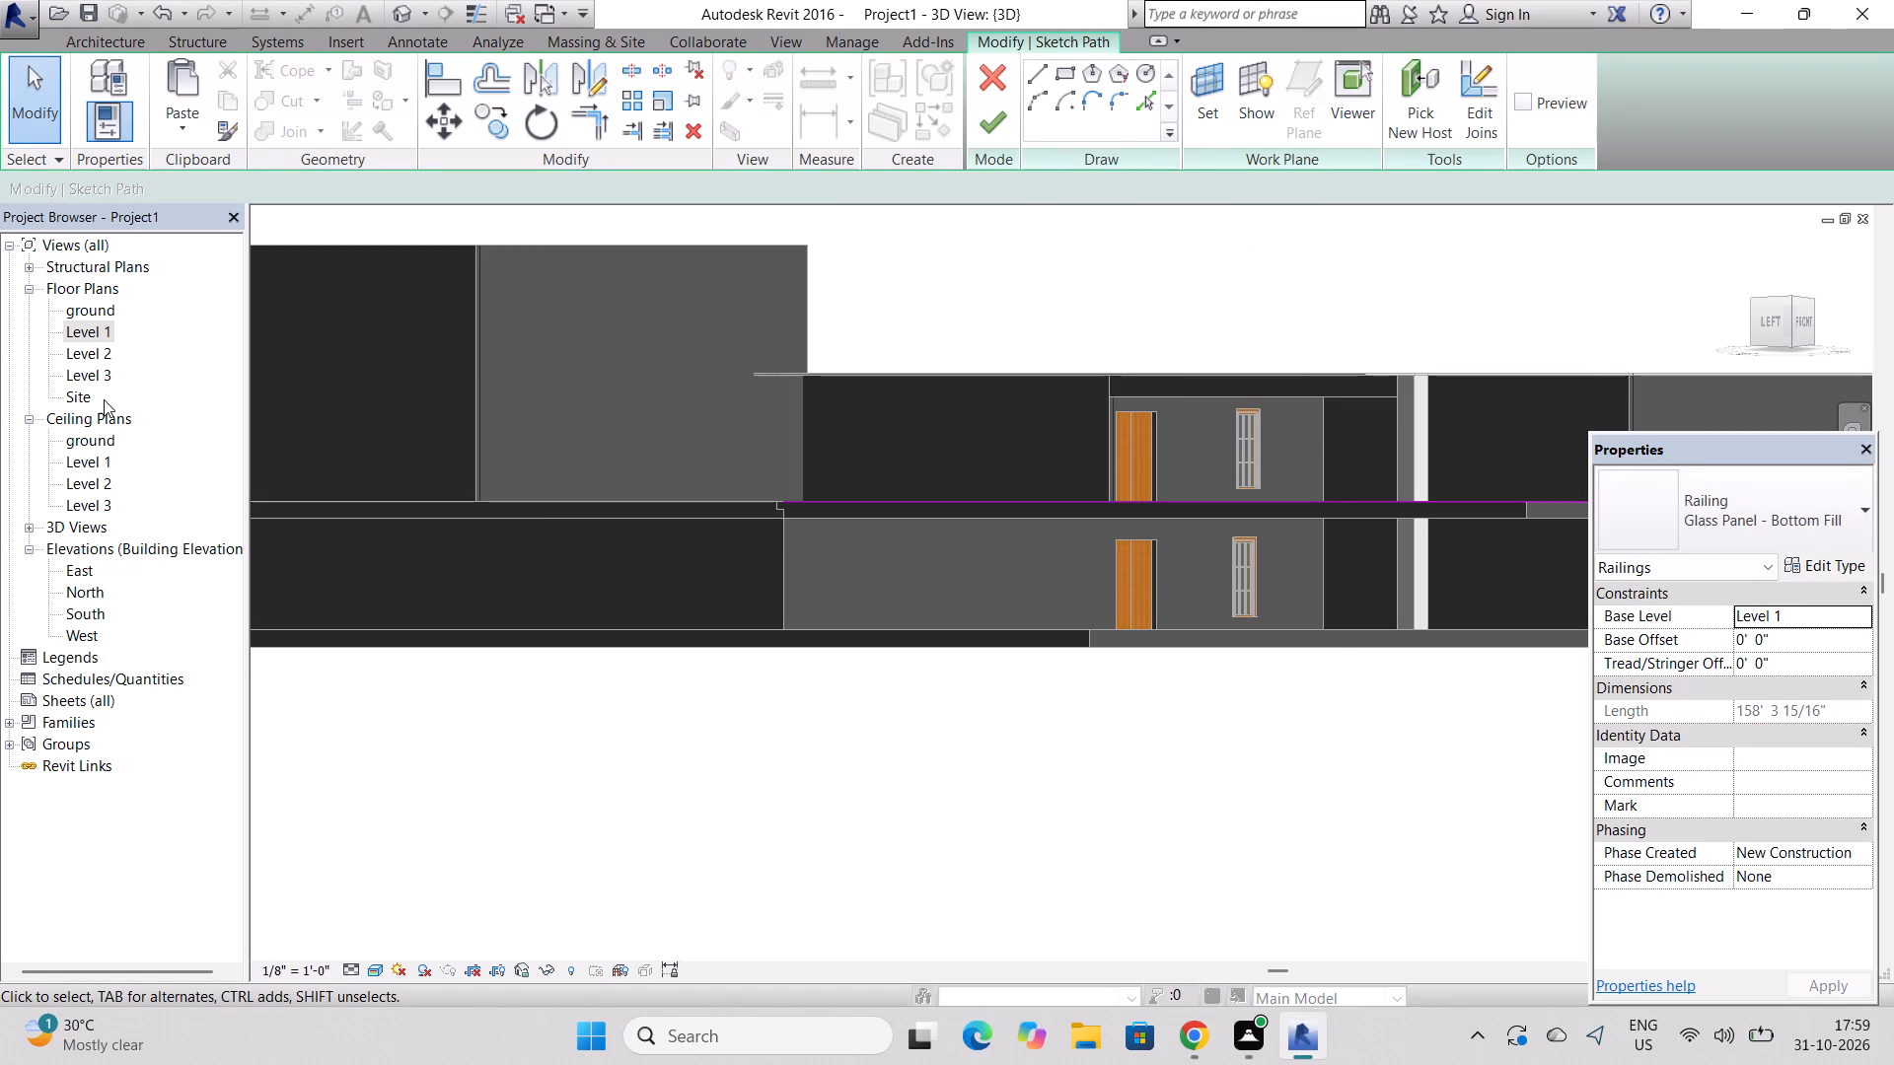
pyautogui.doubleClick(96, 326)
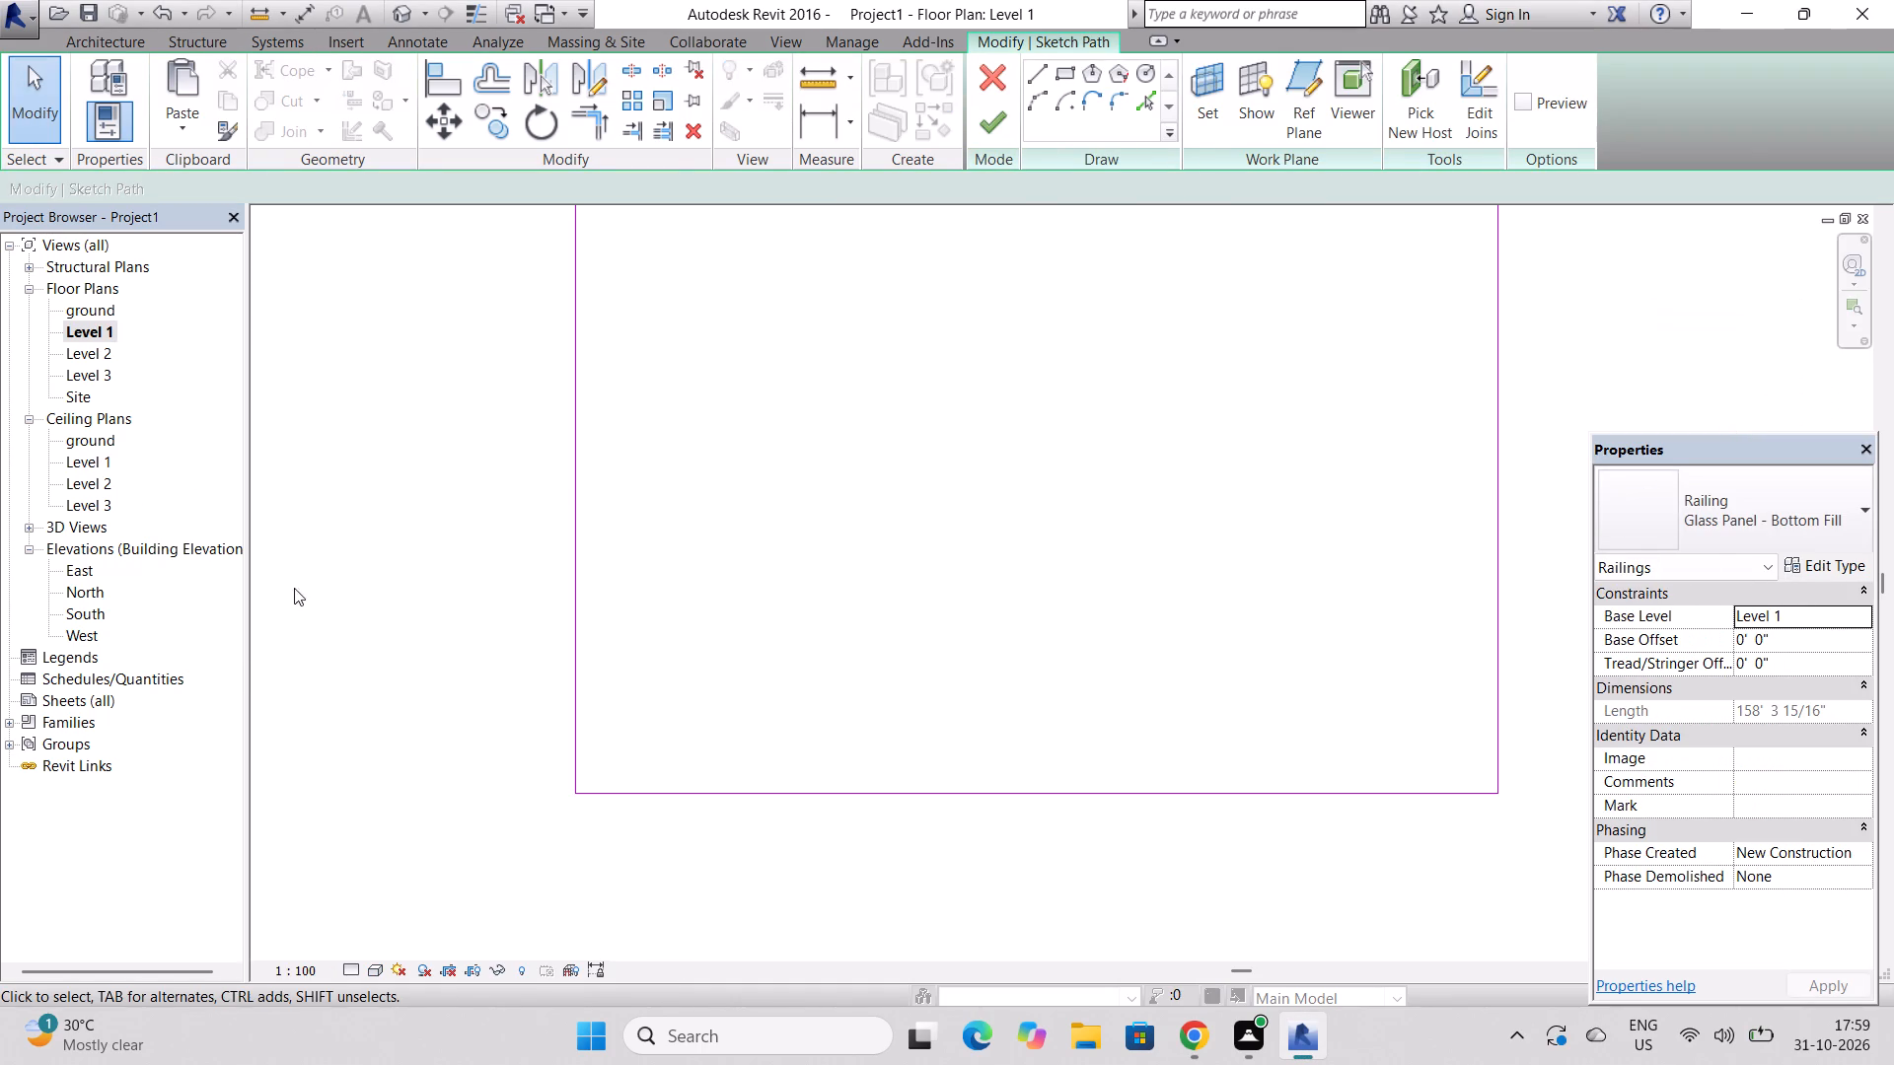
pyautogui.scroll(-3, 350, 657)
pyautogui.scroll(-7, 394, 738)
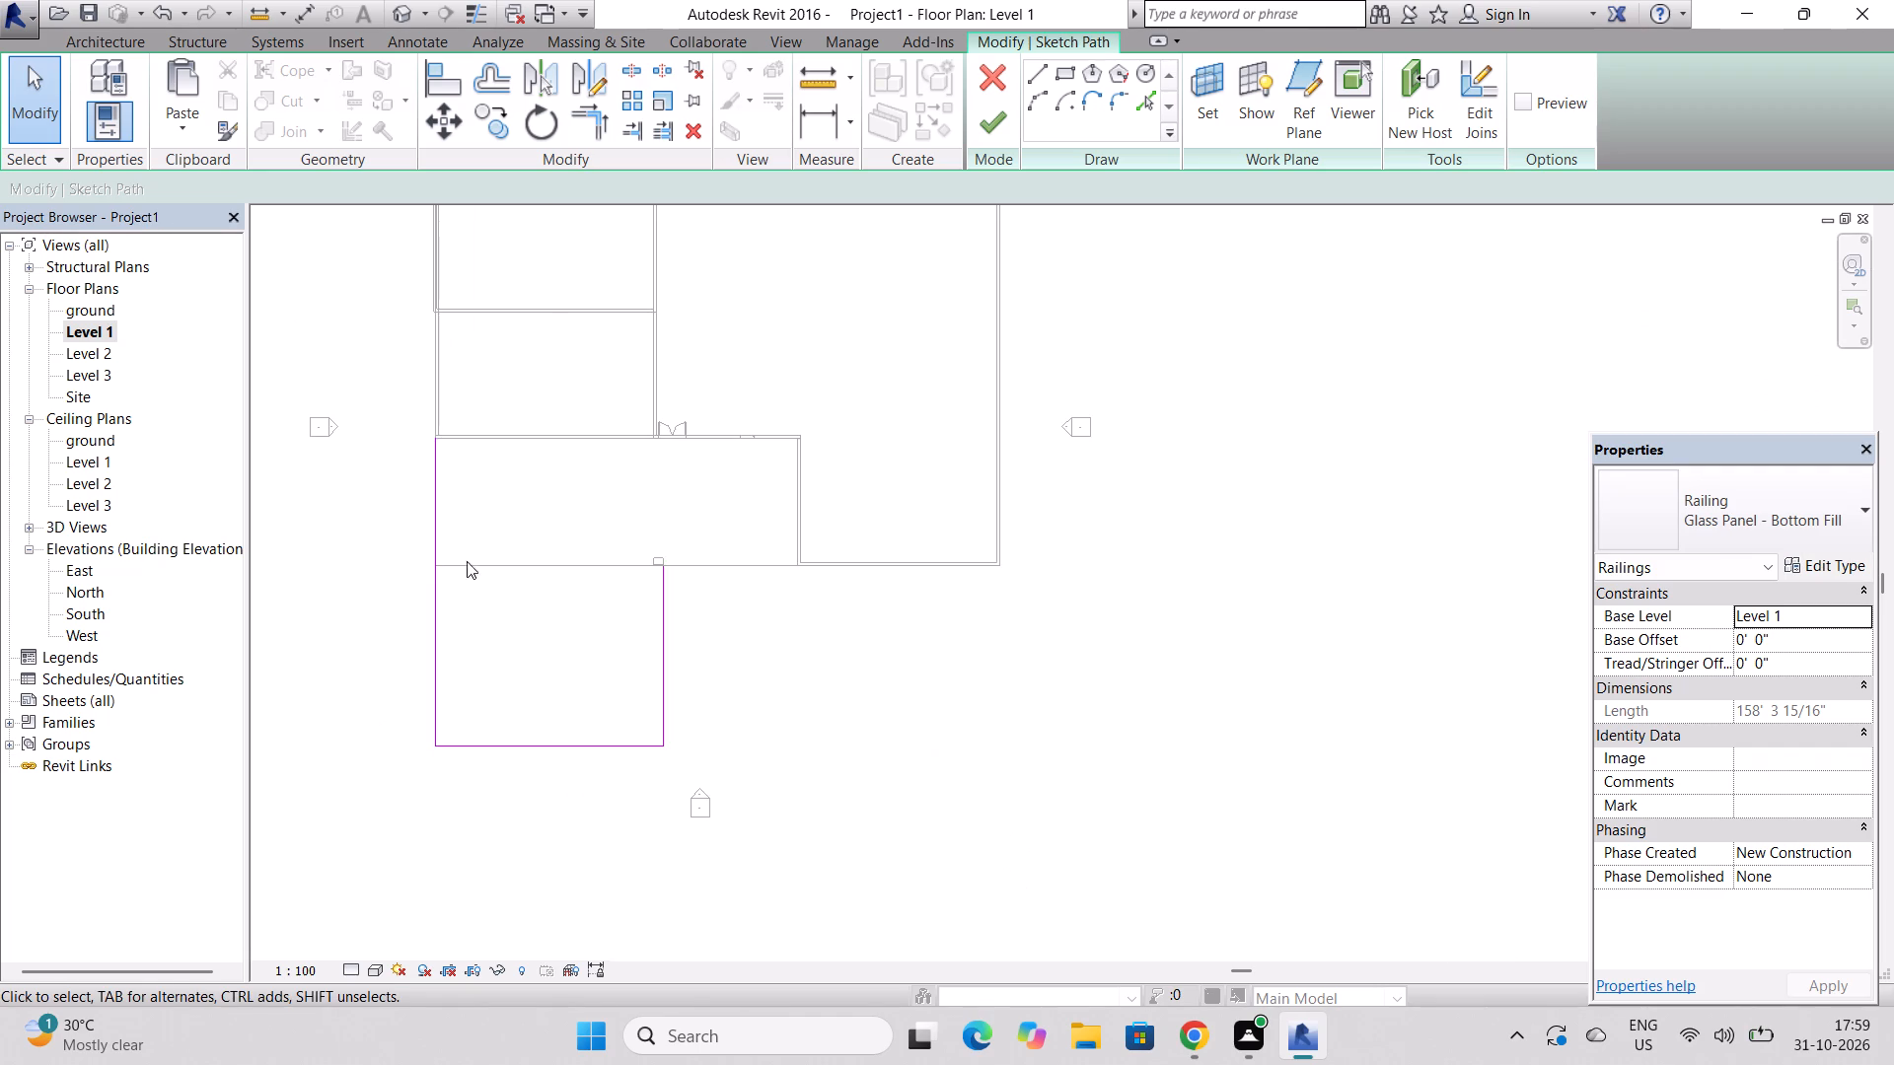
pyautogui.scroll(9, 453, 479)
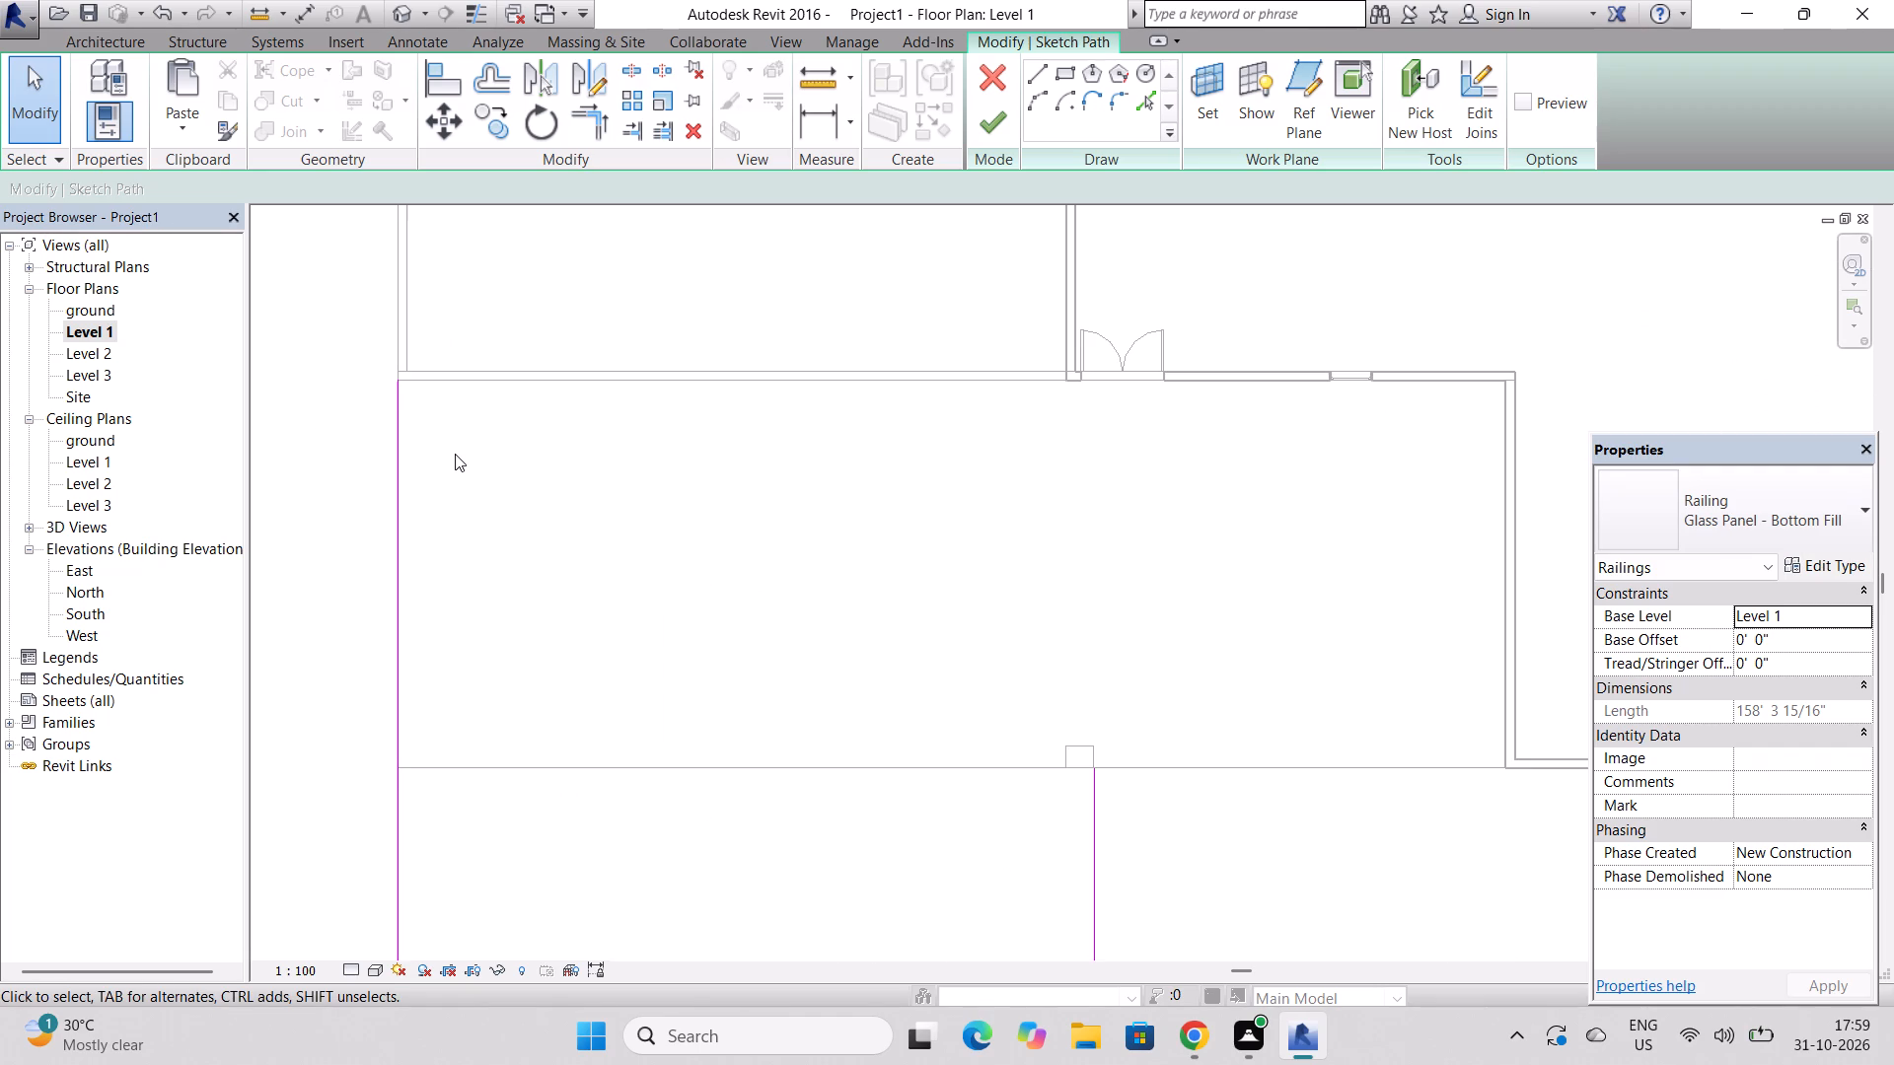
pyautogui.scroll(-5, 455, 454)
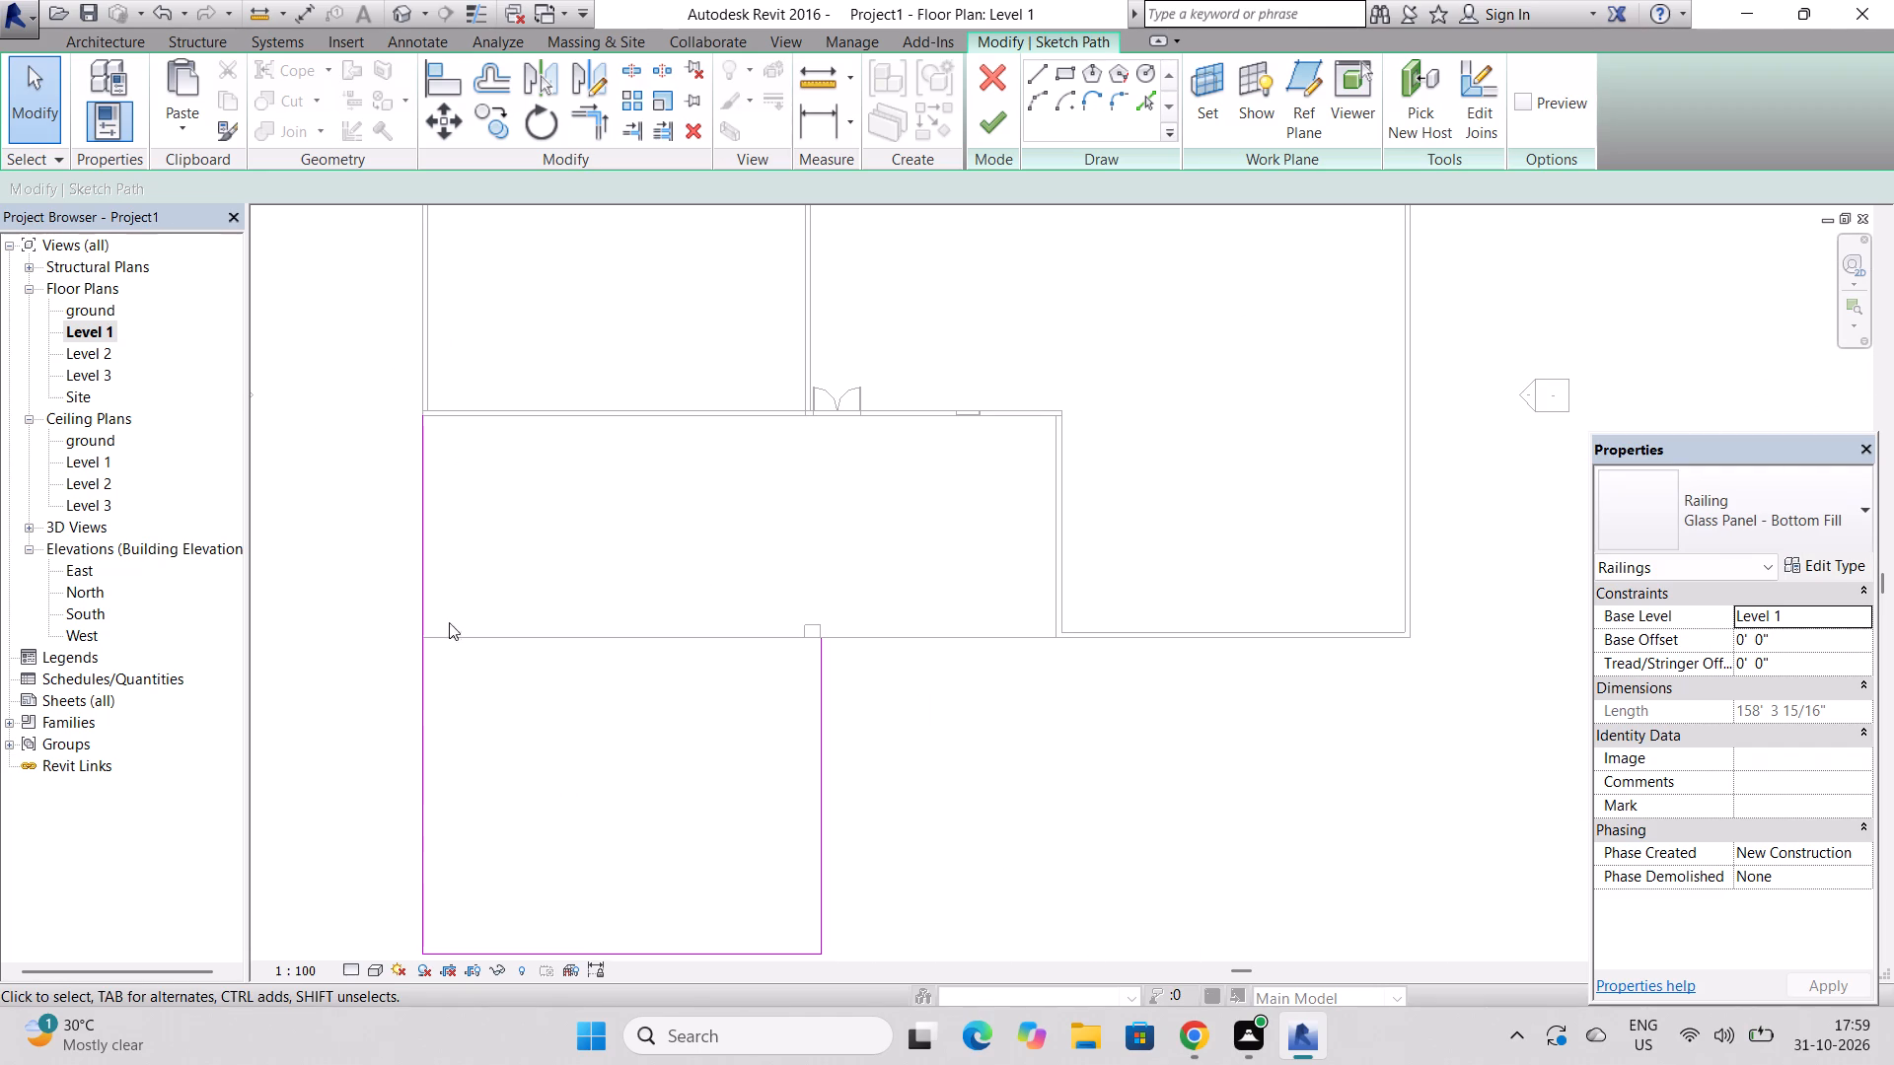
pyautogui.click(420, 732)
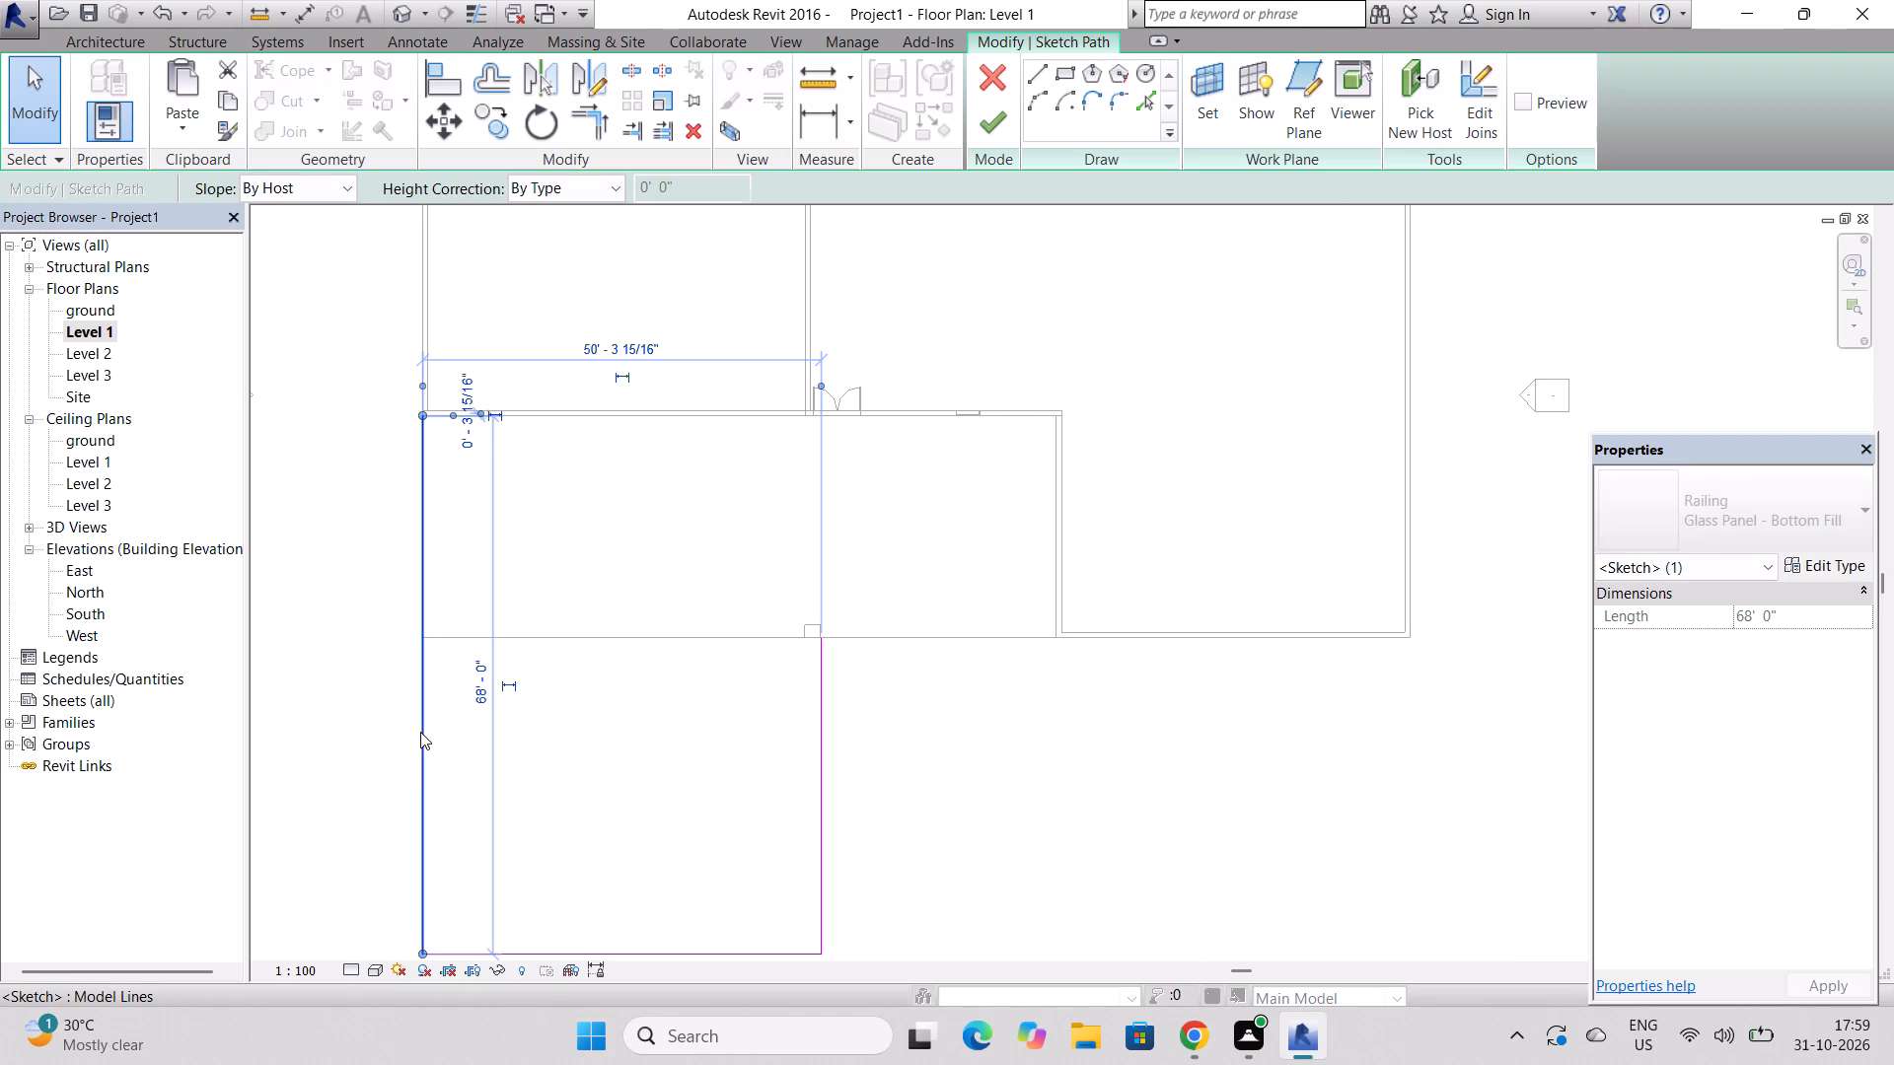
pyautogui.scroll(-3, 508, 603)
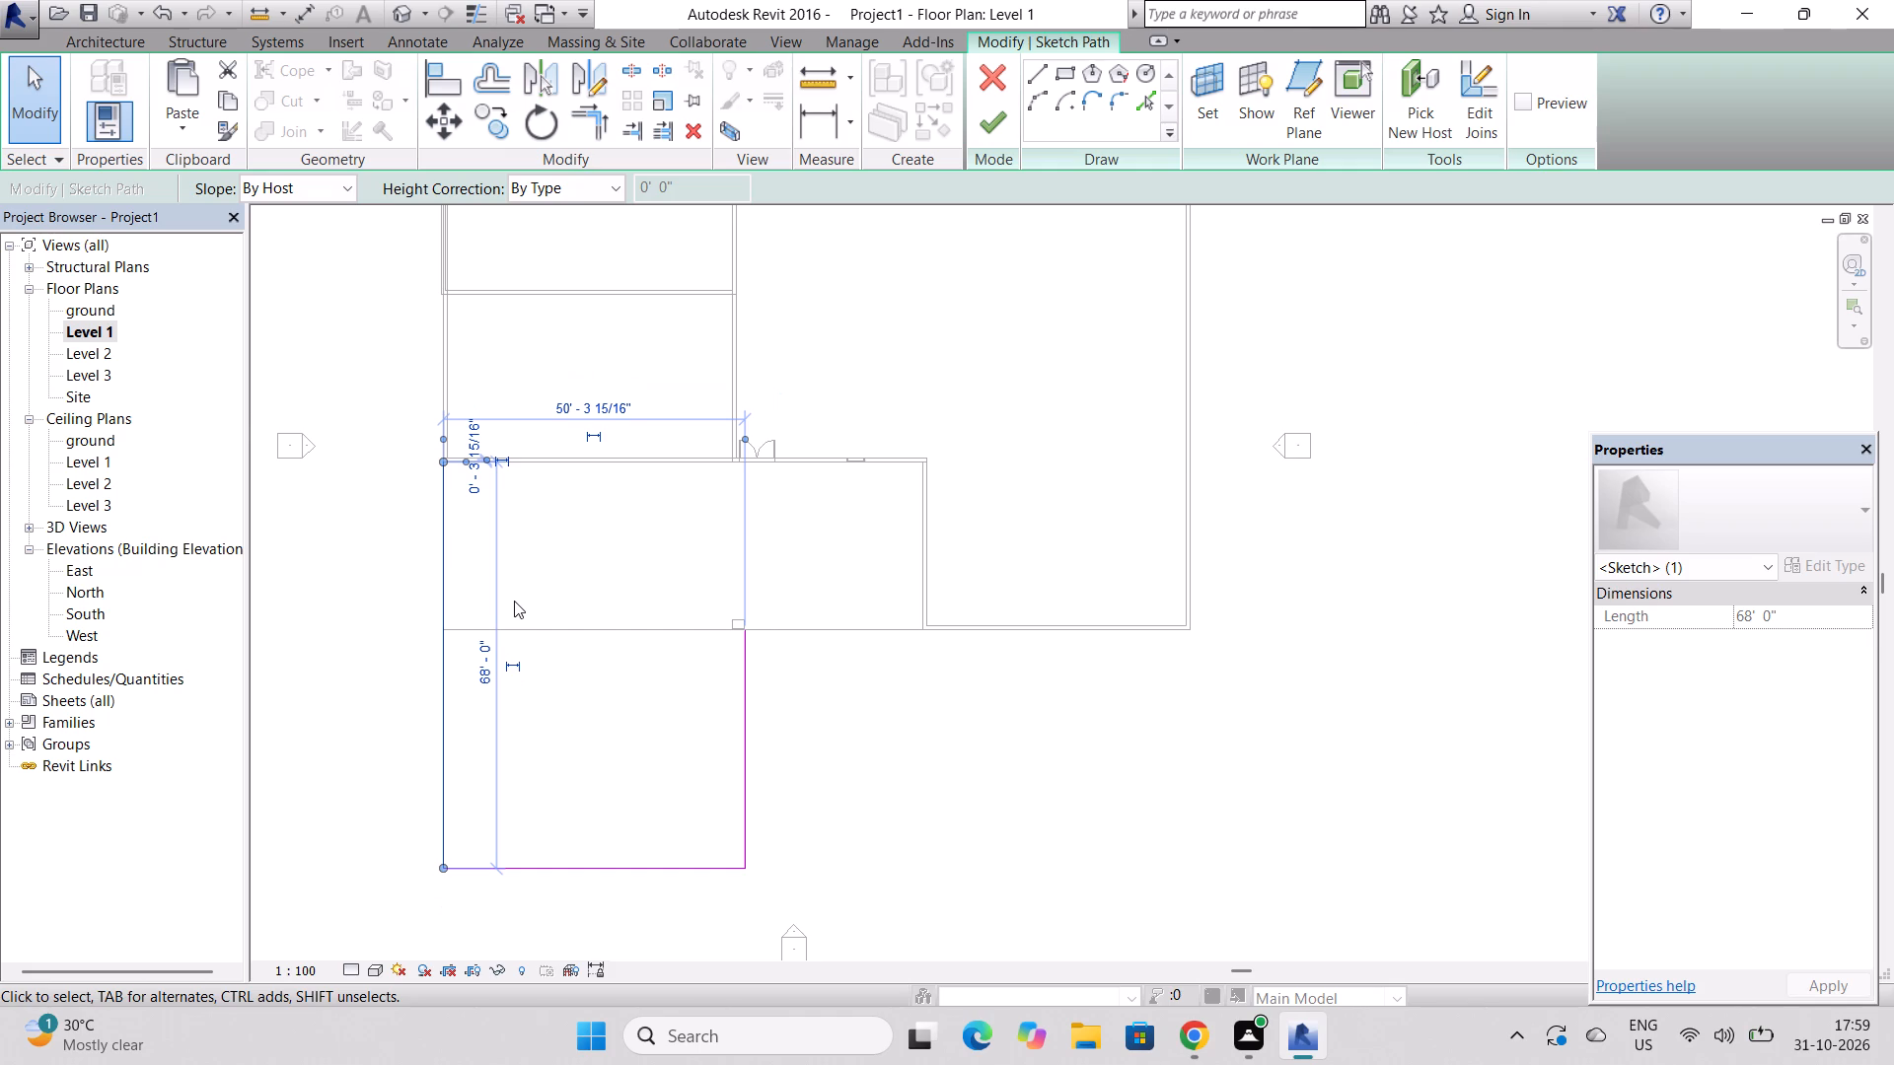
pyautogui.press('Delete')
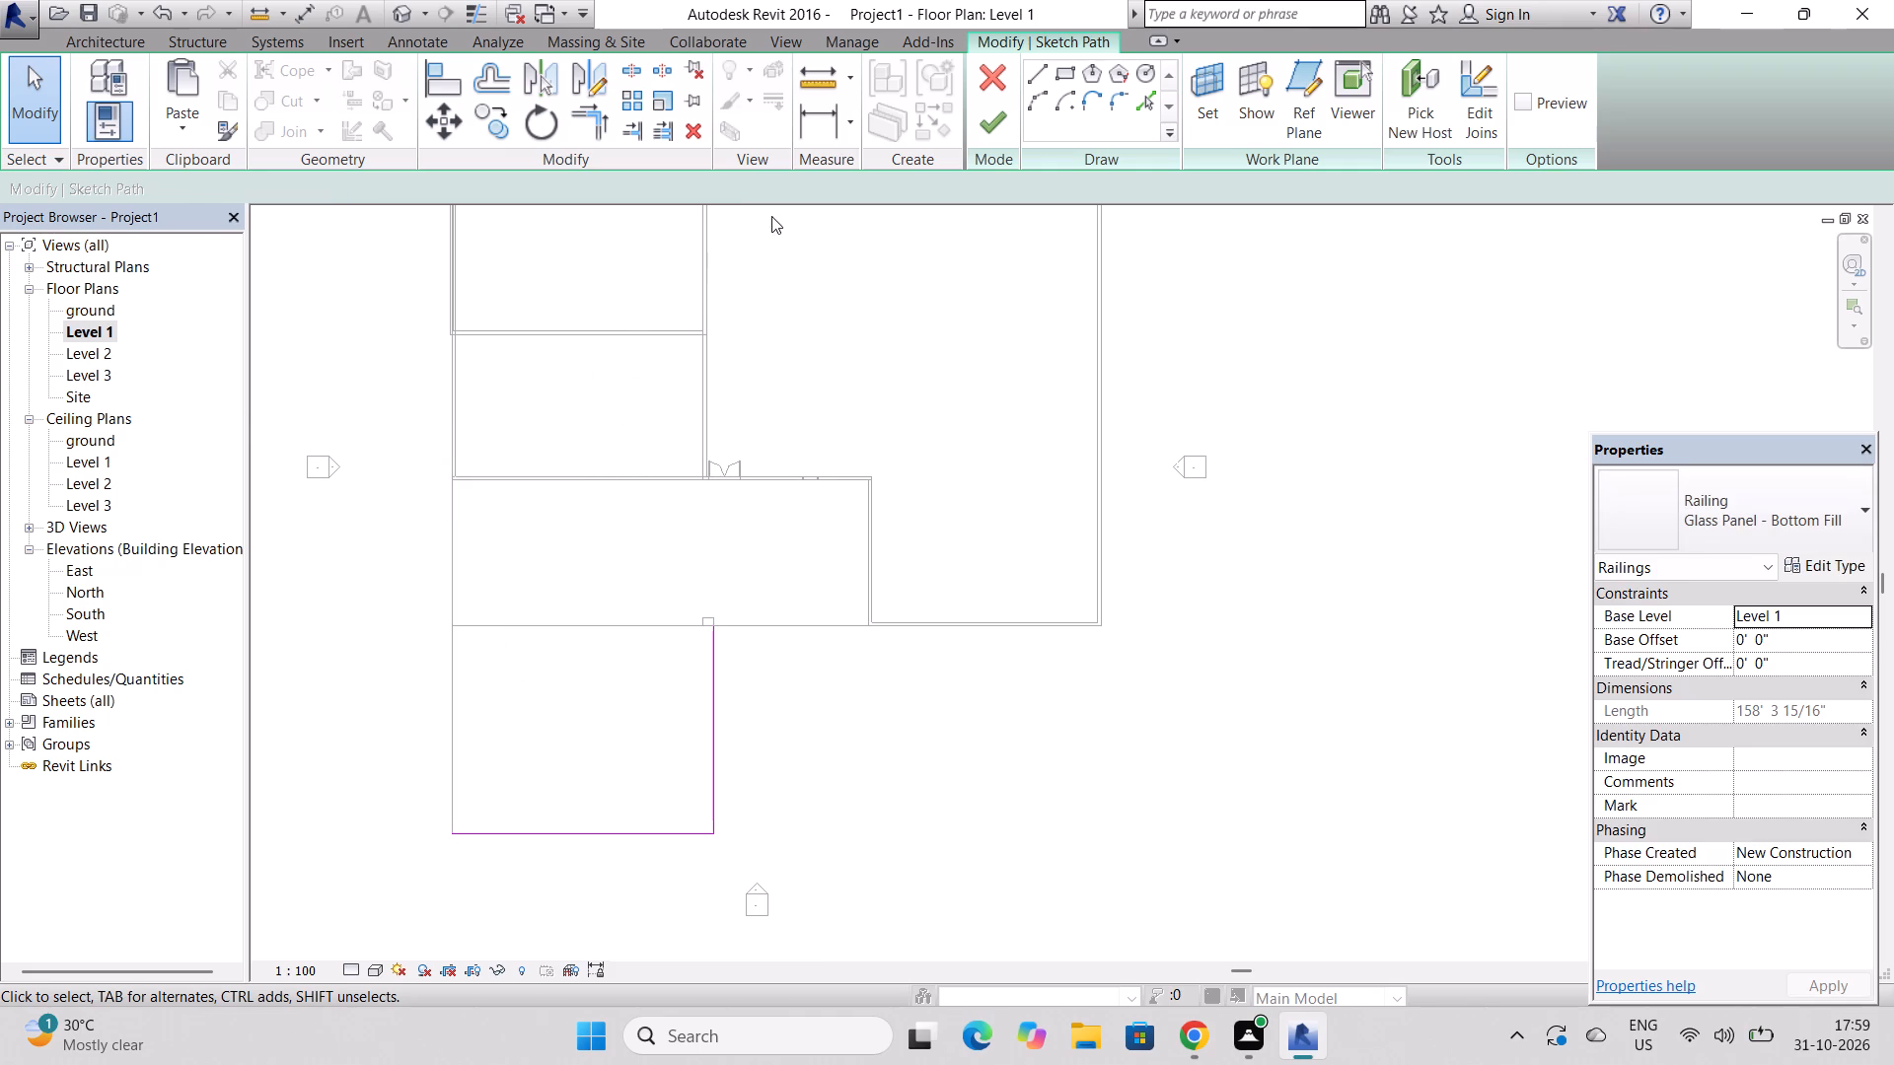
# Draw a straight 97'-0" railing path line from the floor extension's free outer corner along its long side to the building wall, and finish the path.
pyautogui.click(1033, 76)
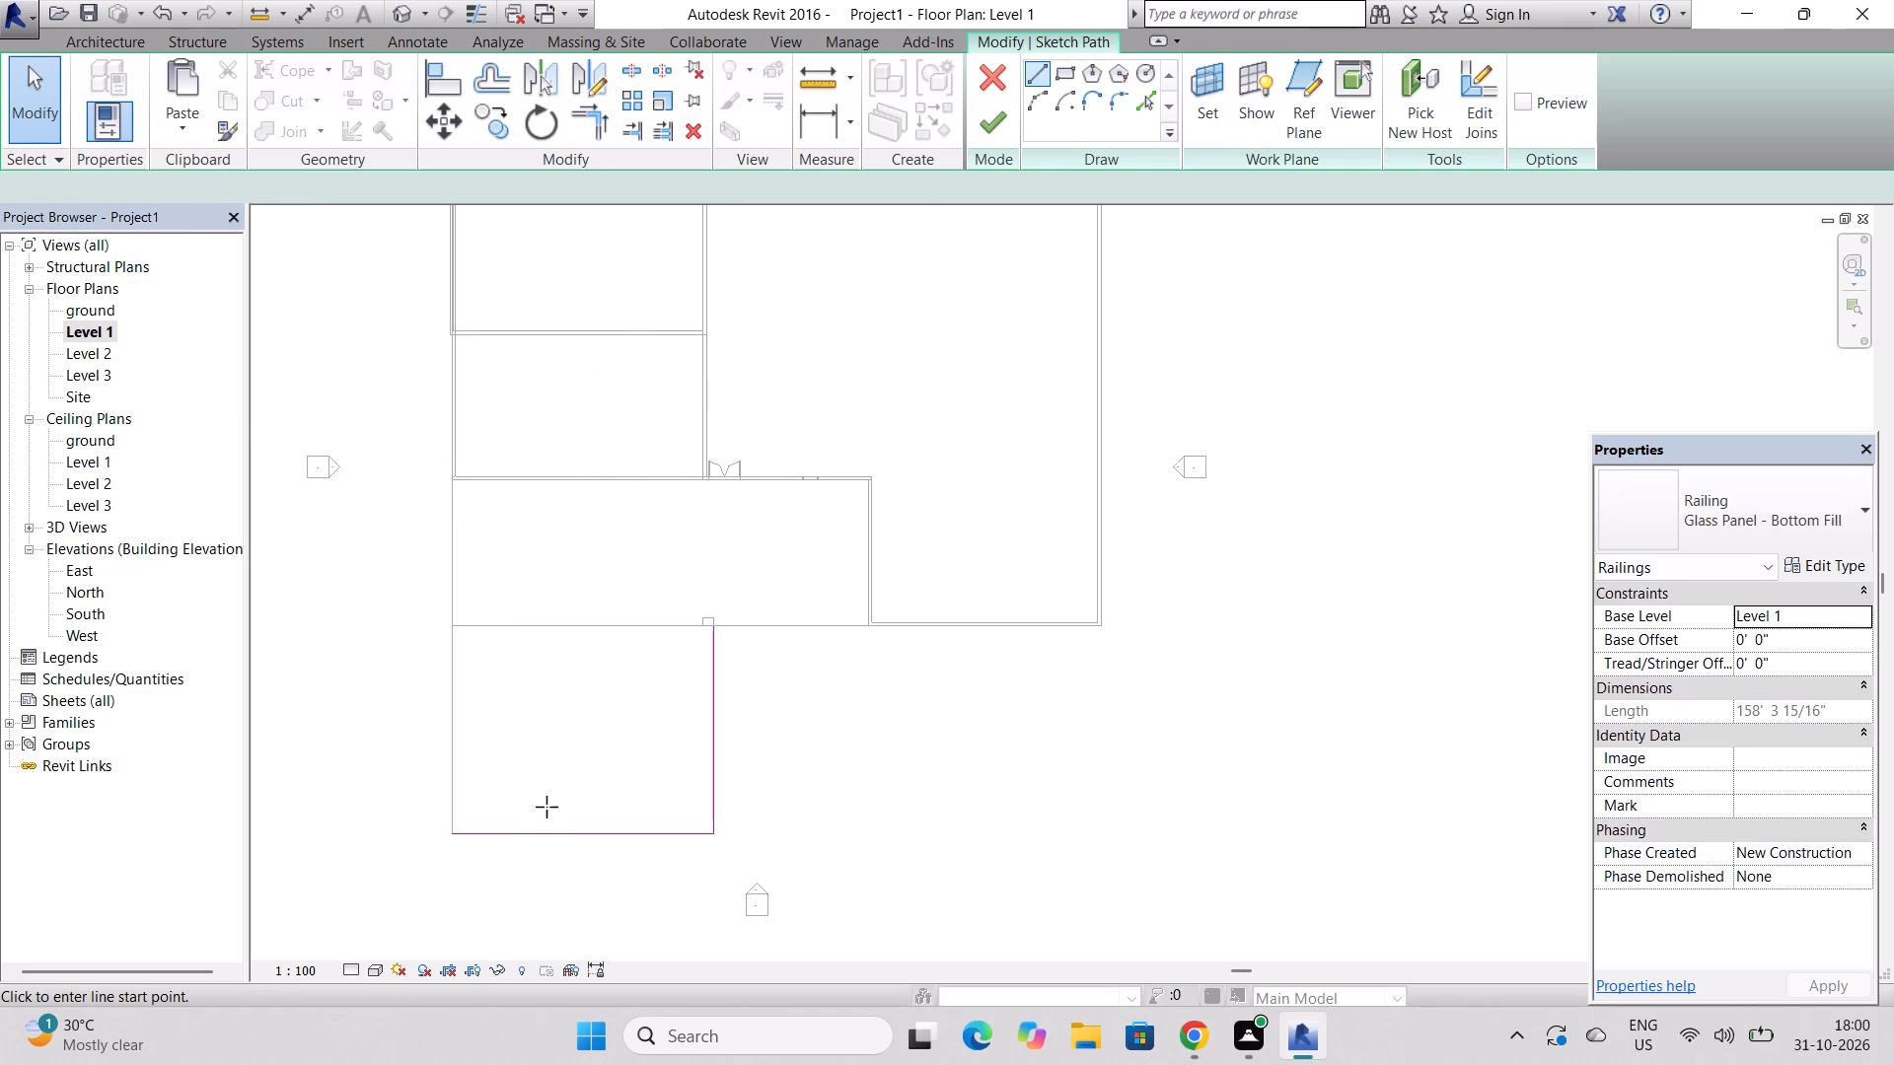
pyautogui.click(453, 838)
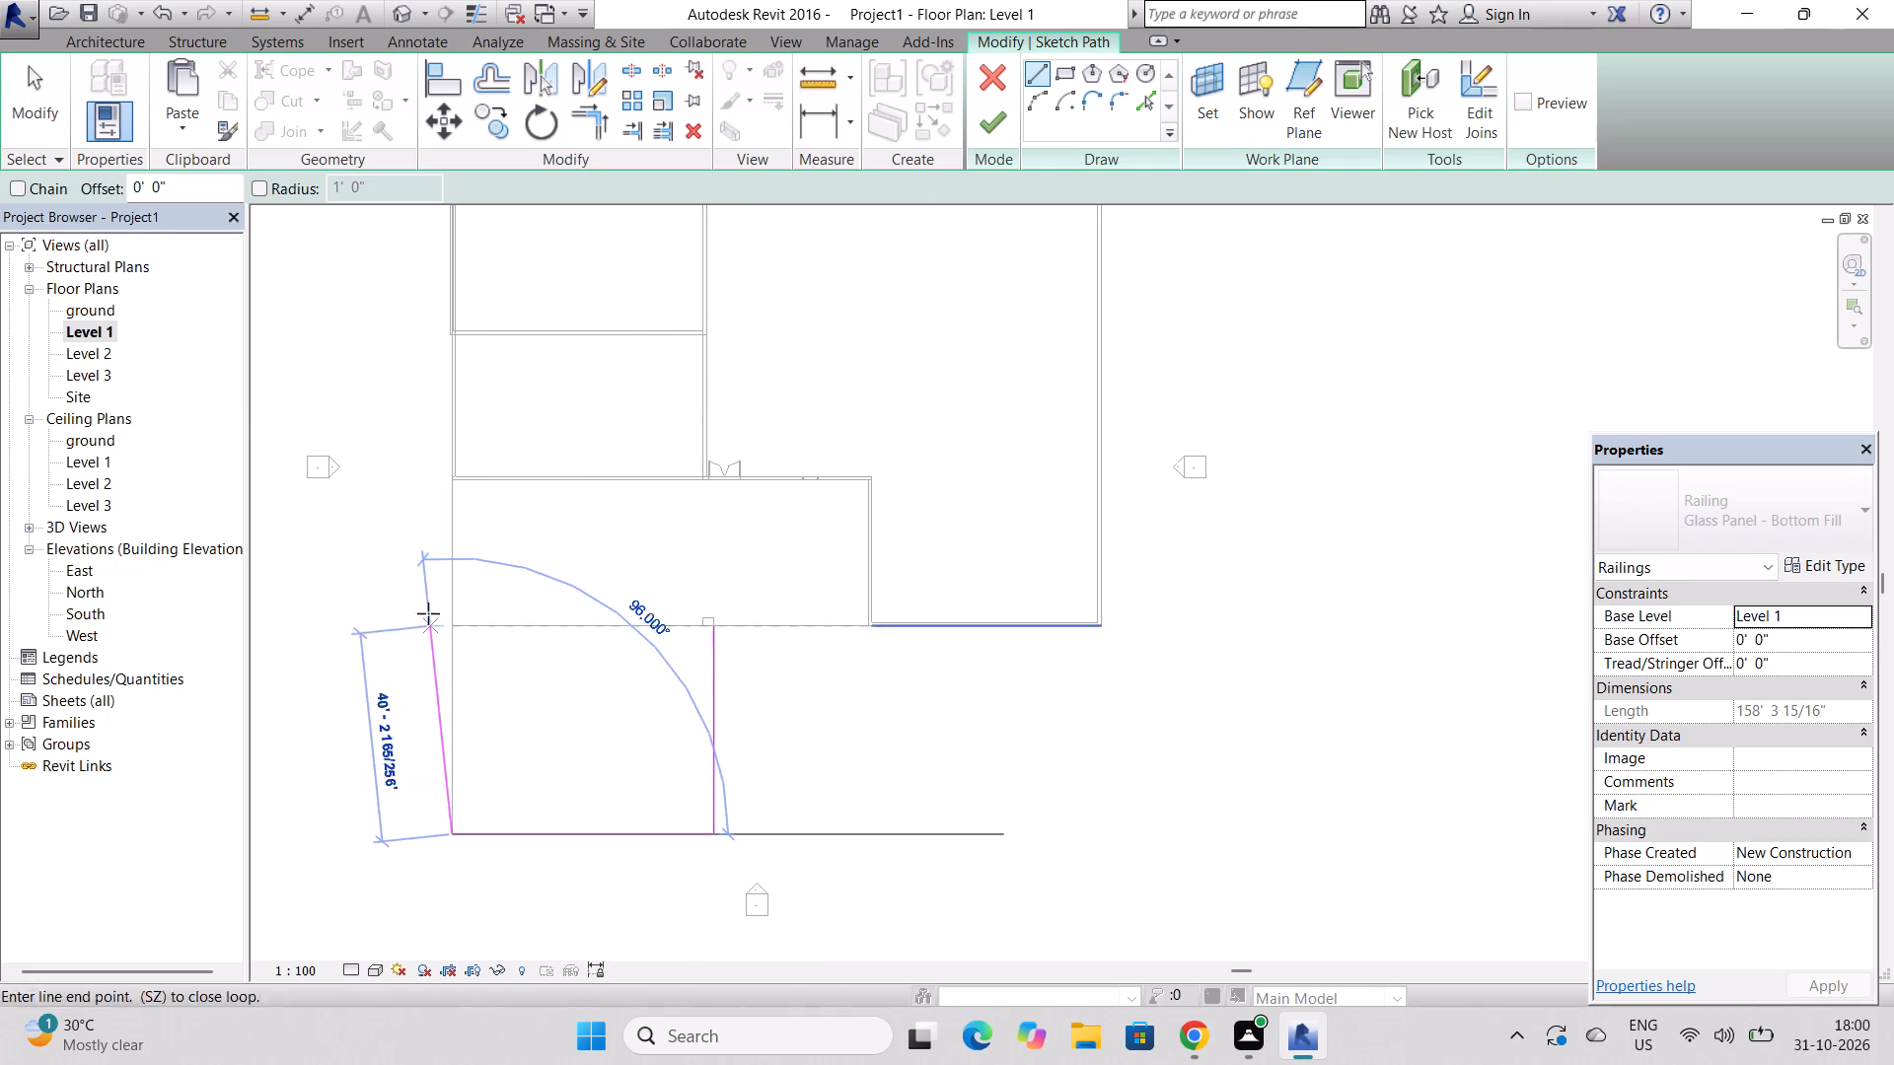
pyautogui.scroll(2, 451, 519)
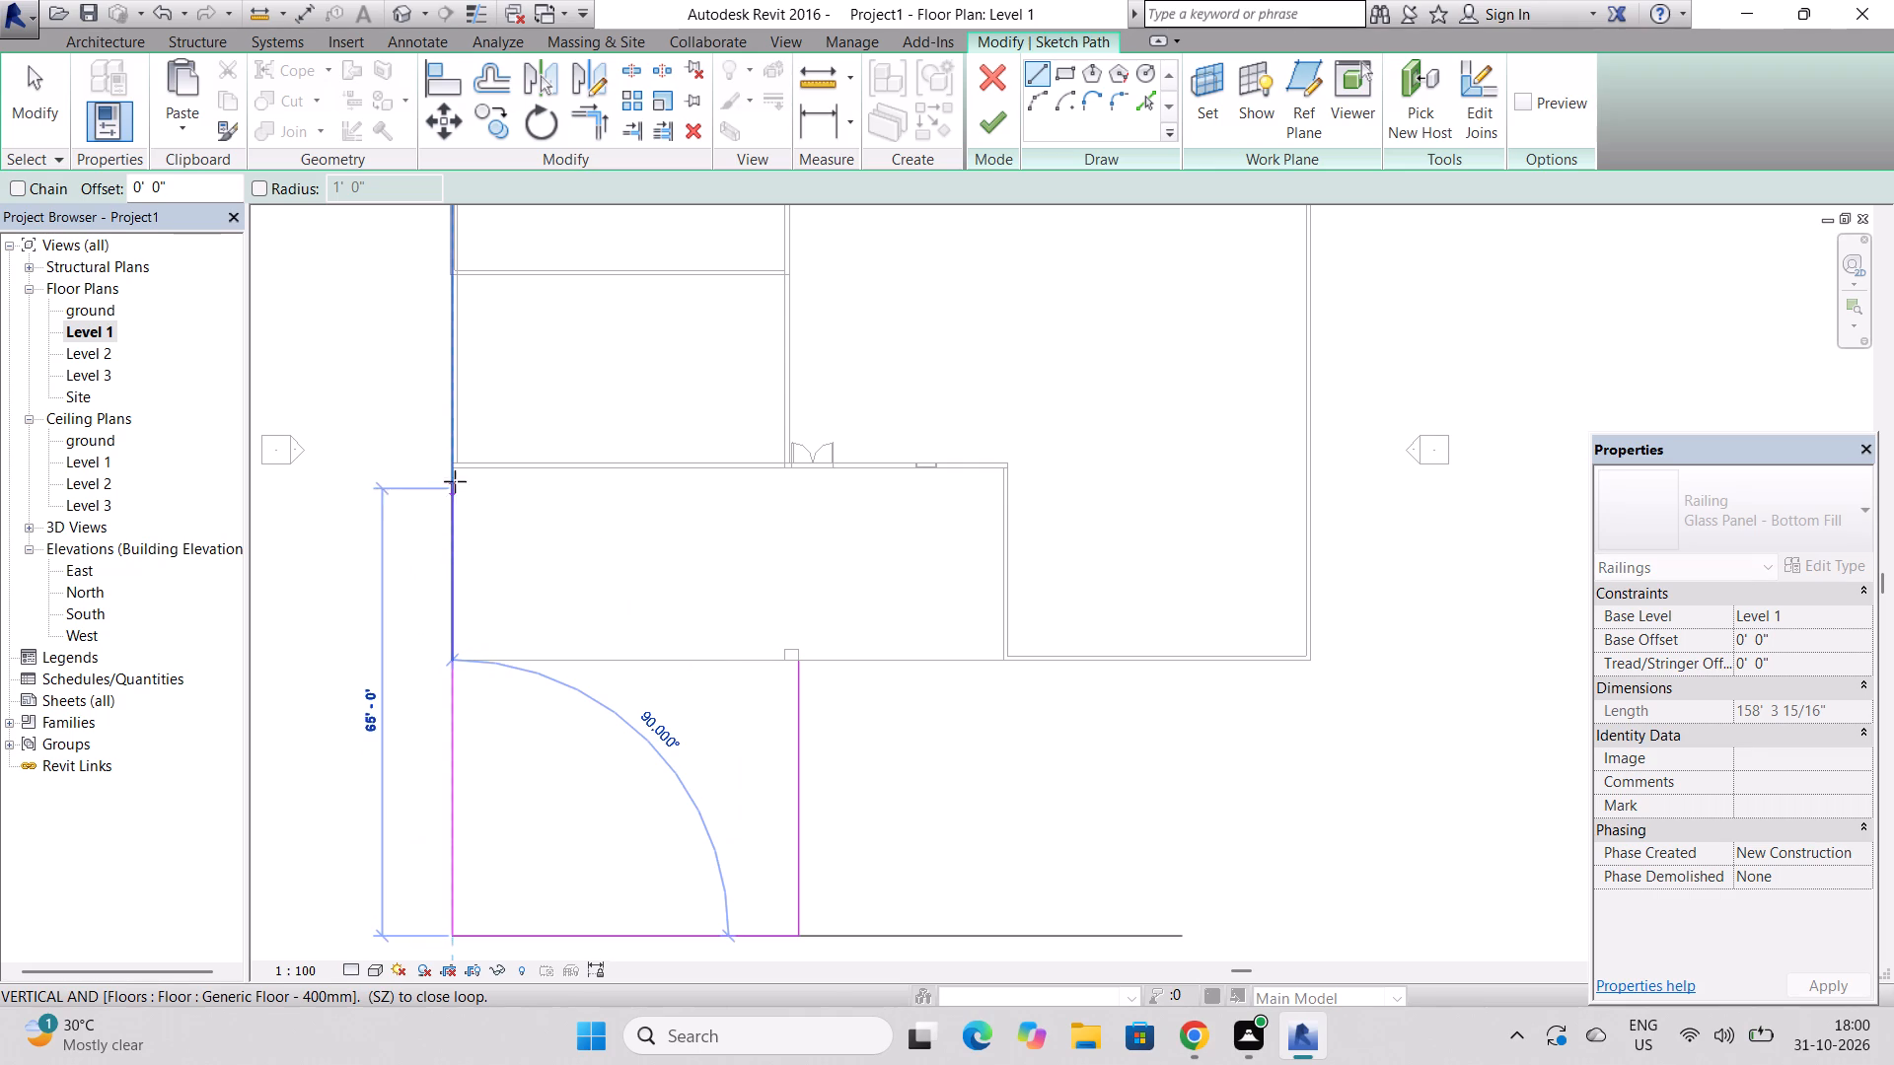
pyautogui.click(453, 269)
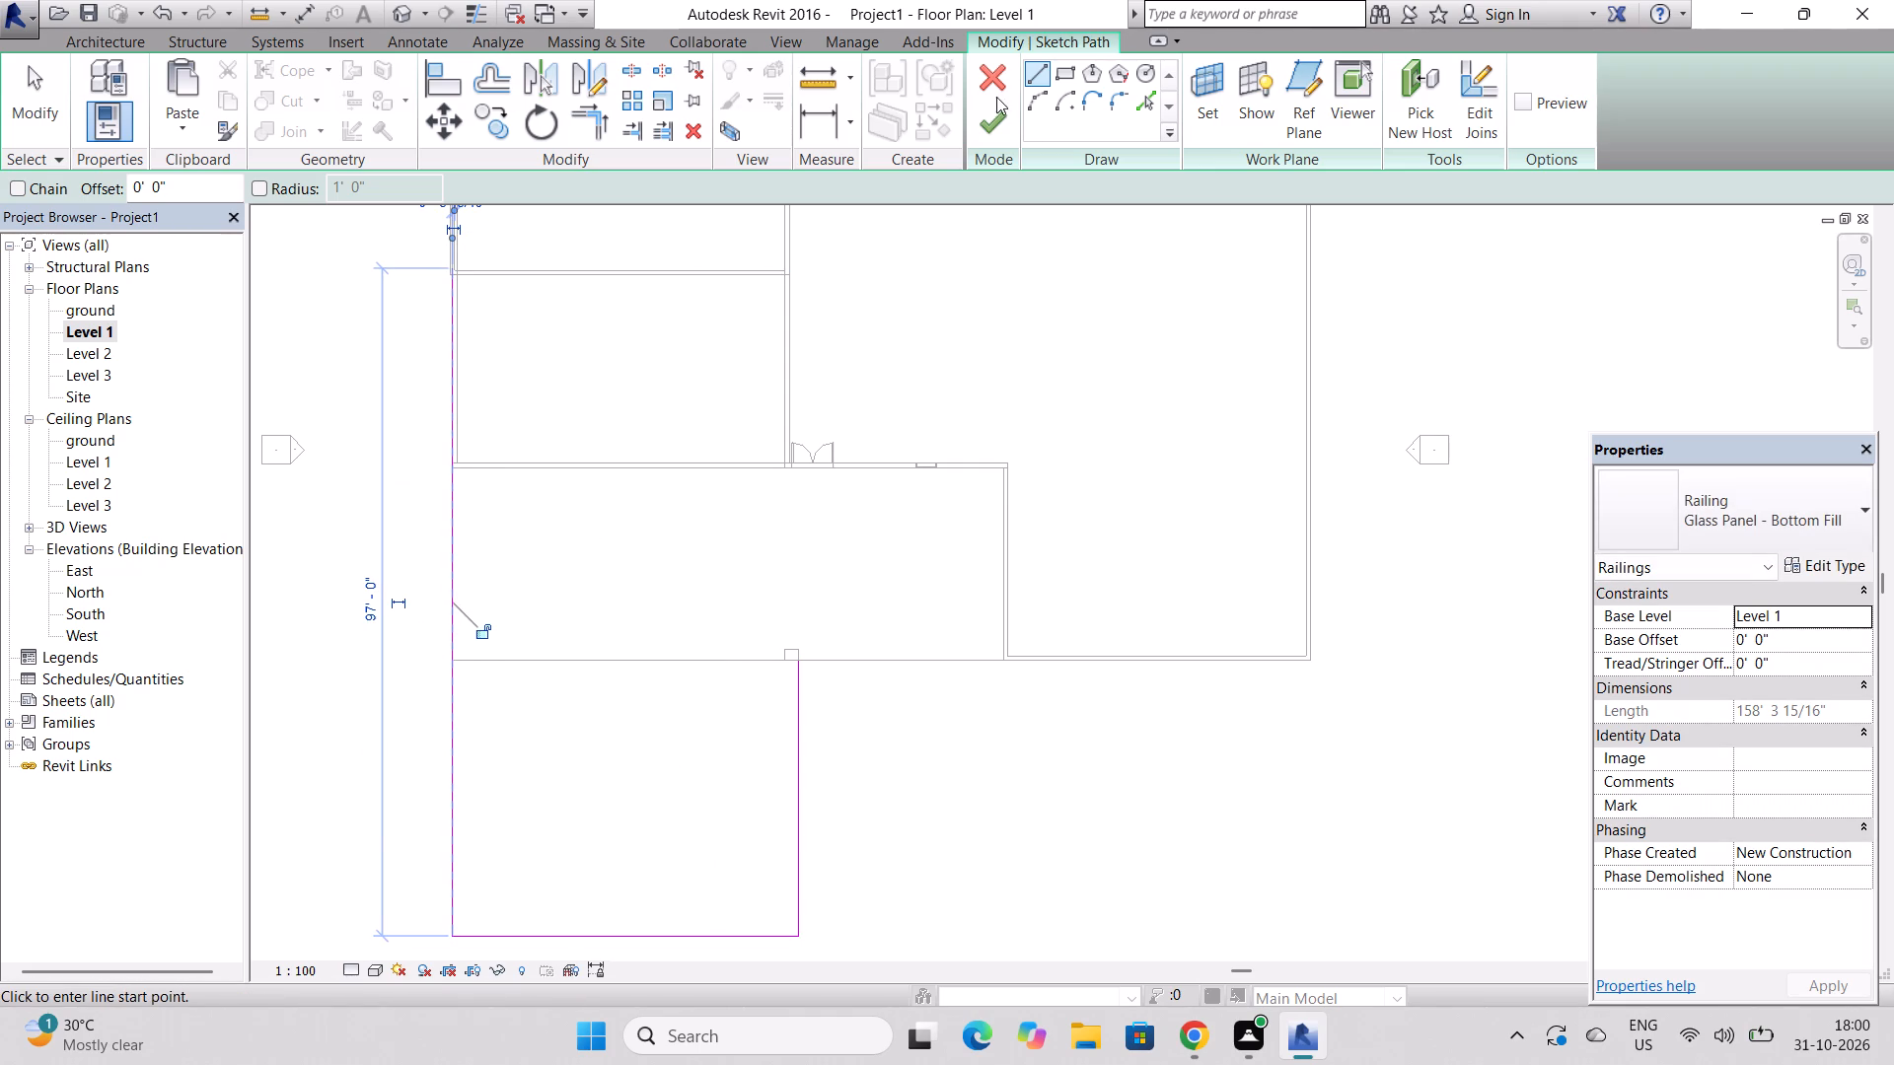
pyautogui.click(993, 124)
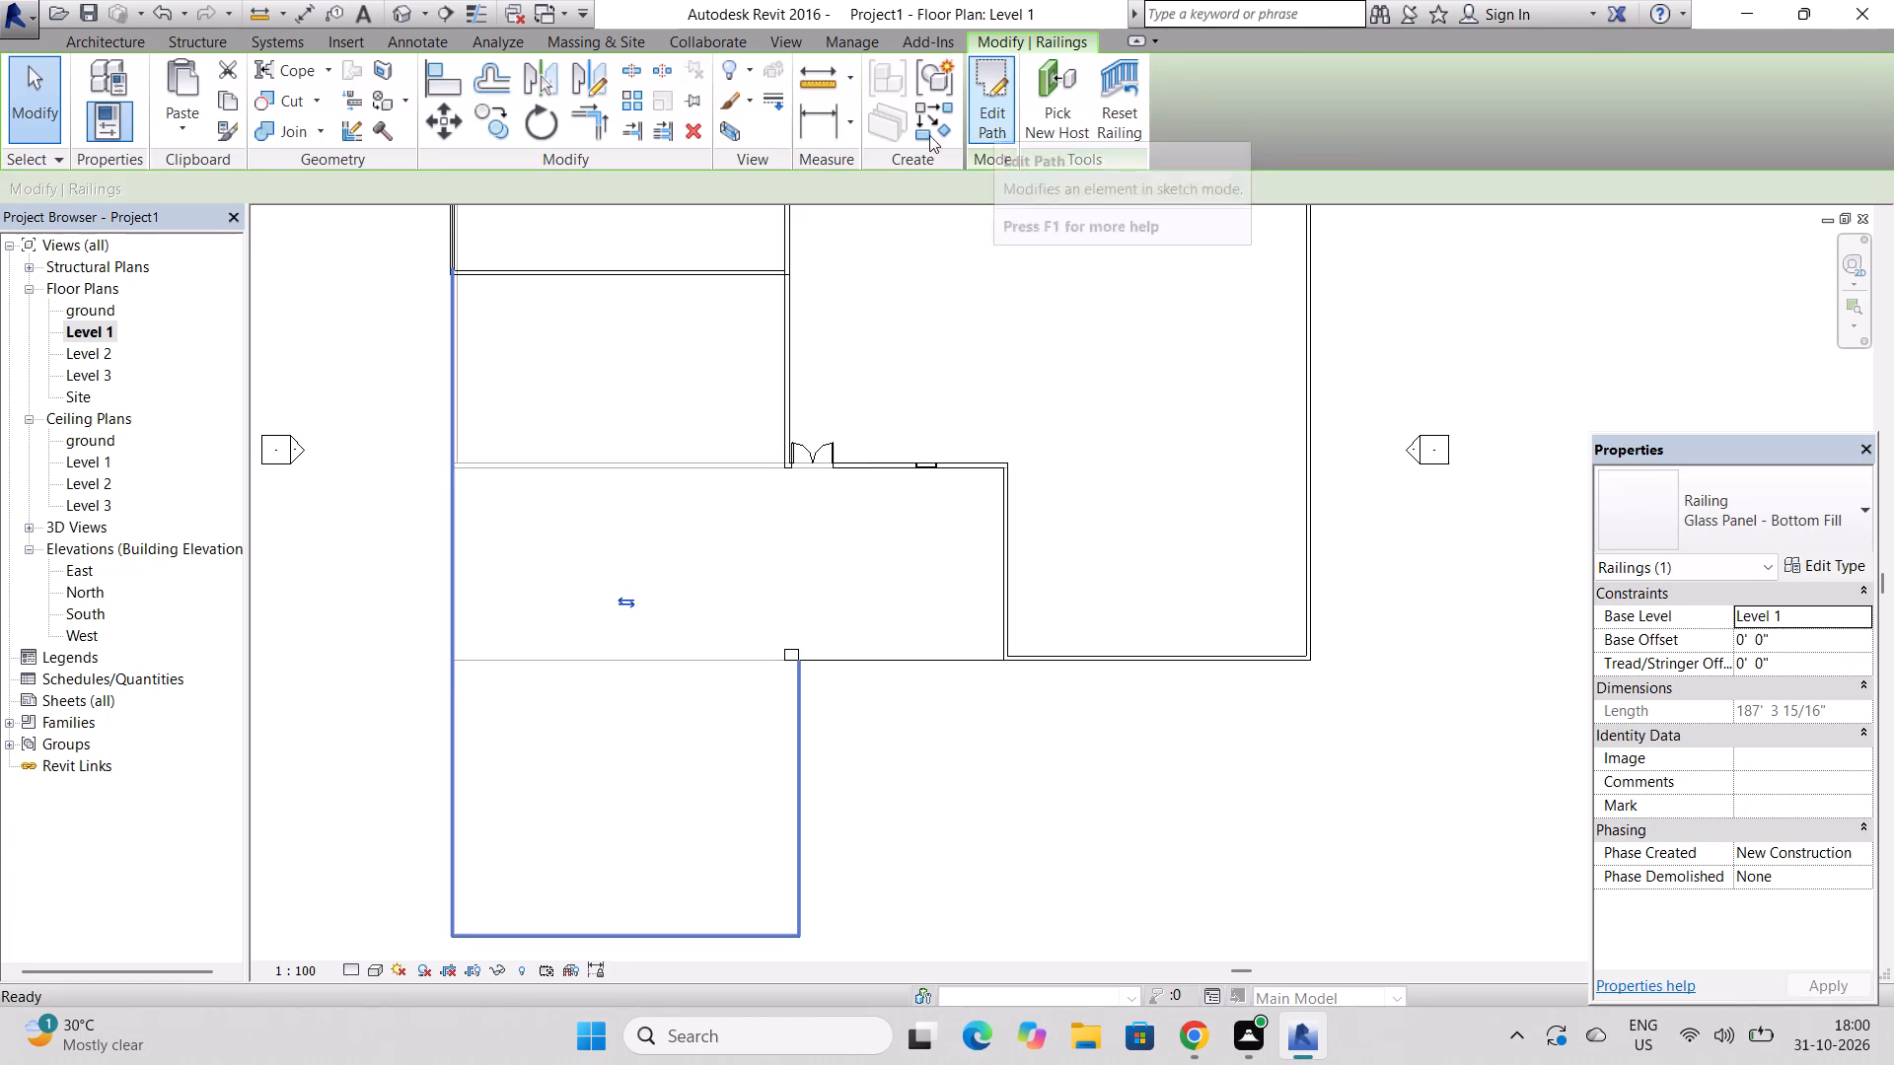
# Examine the Level 1 glass railing around the floor extension from several sides in the 3D view.
pyautogui.click(405, 16)
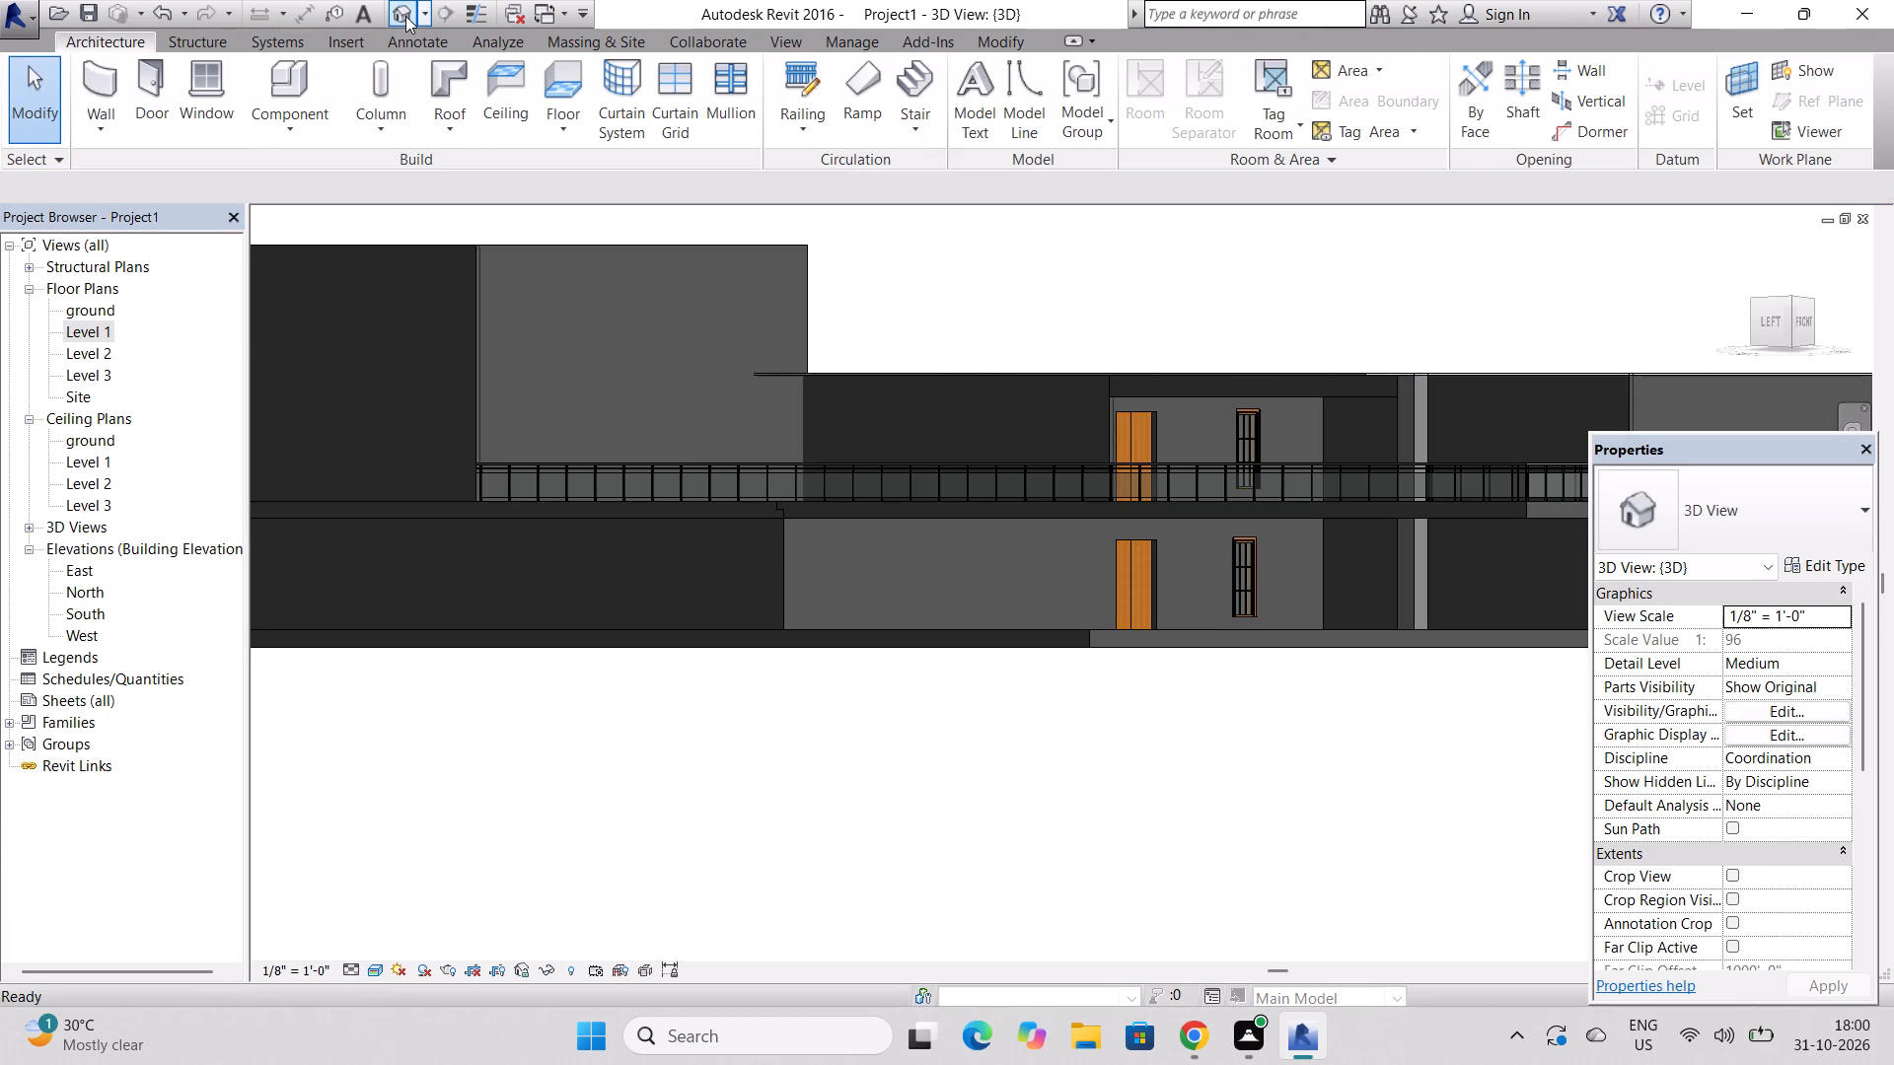
pyautogui.scroll(-4, 621, 535)
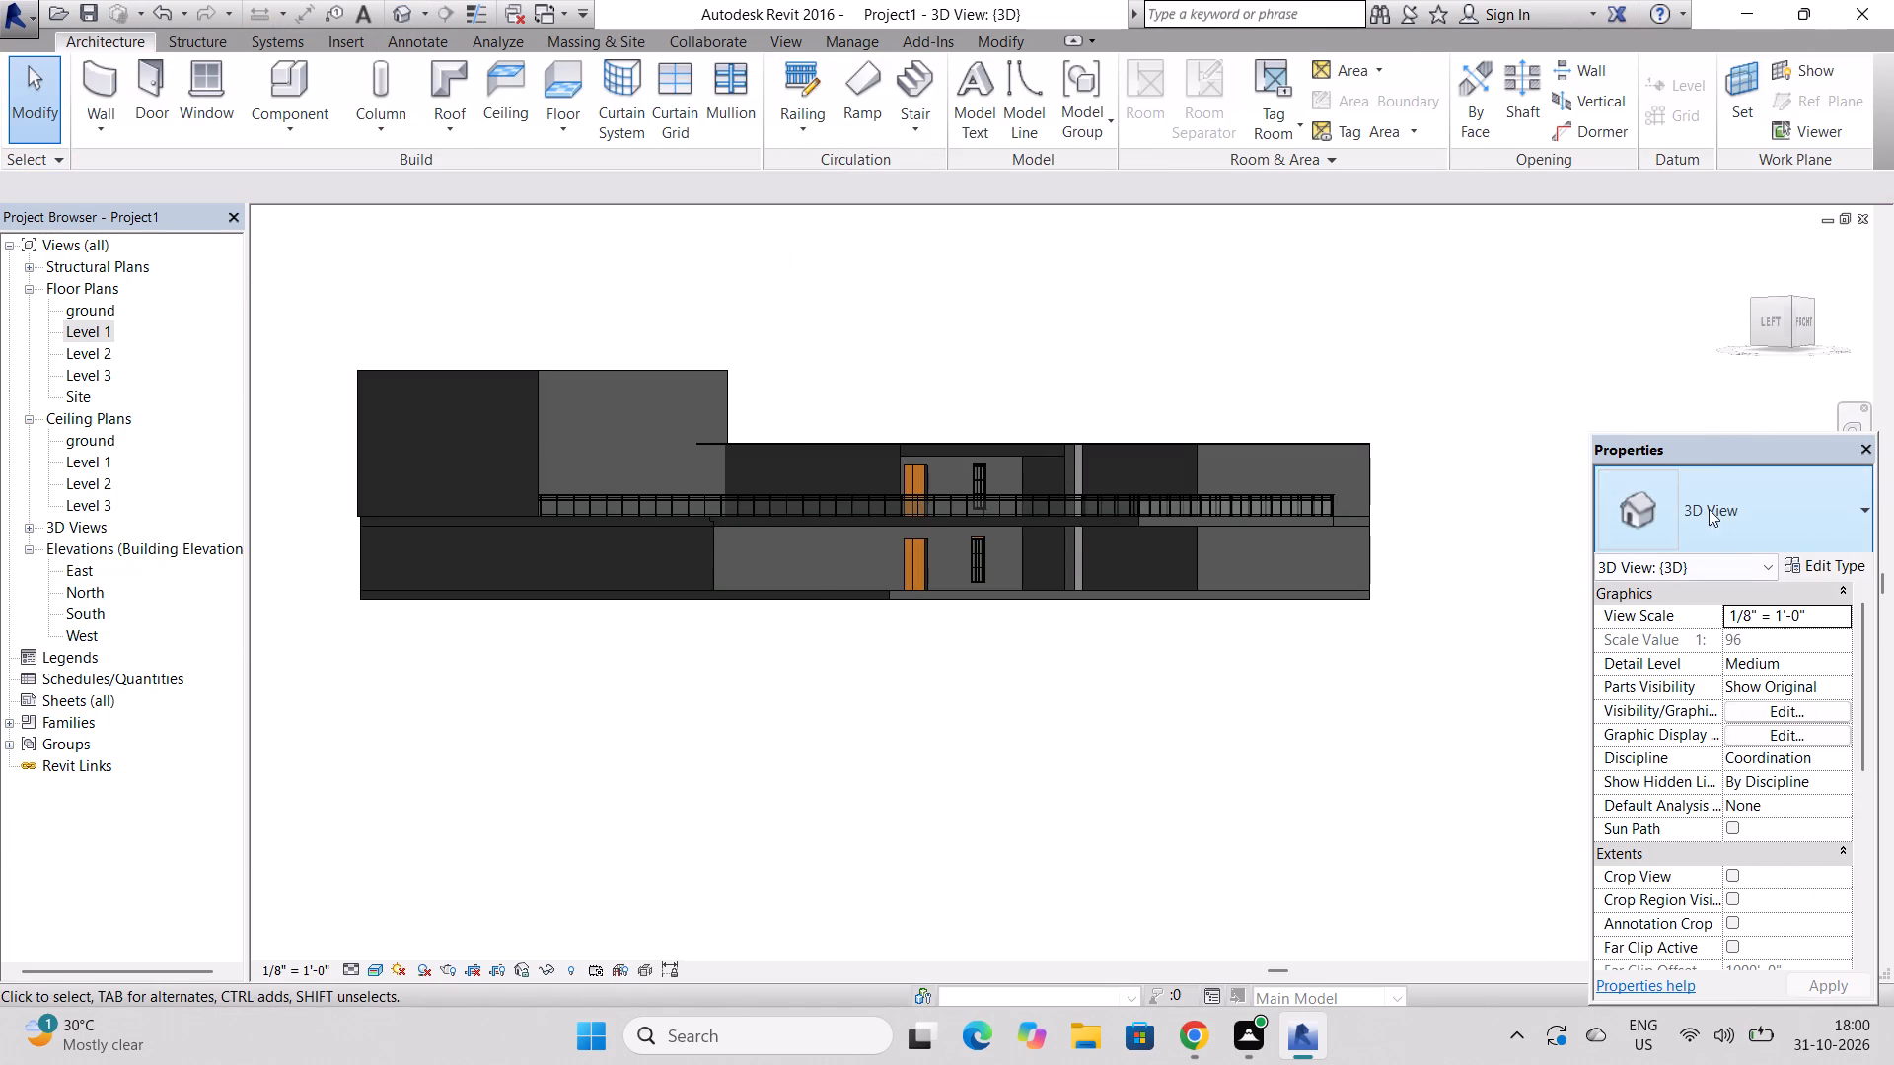
pyautogui.moveTo(1751, 305); pyautogui.dragTo(1630, 292)
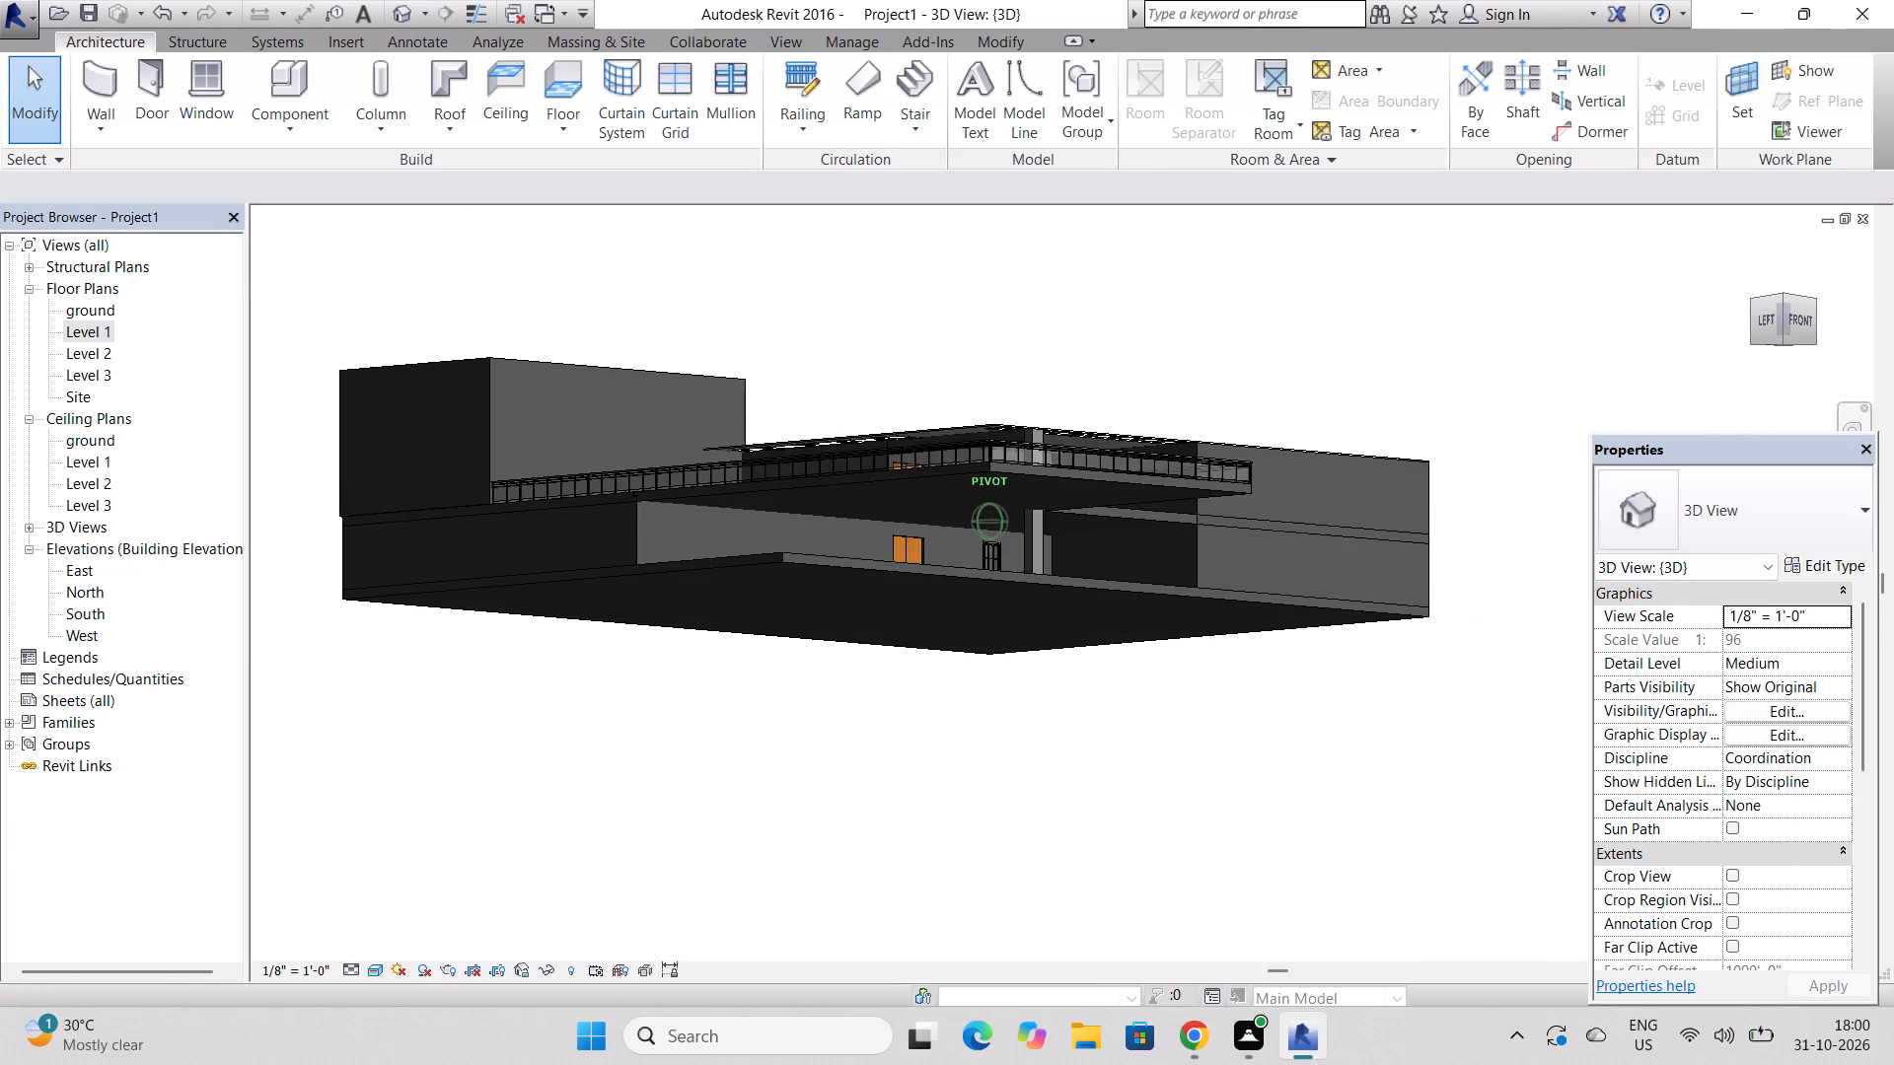
pyautogui.moveTo(1630, 292); pyautogui.dragTo(1386, 334)
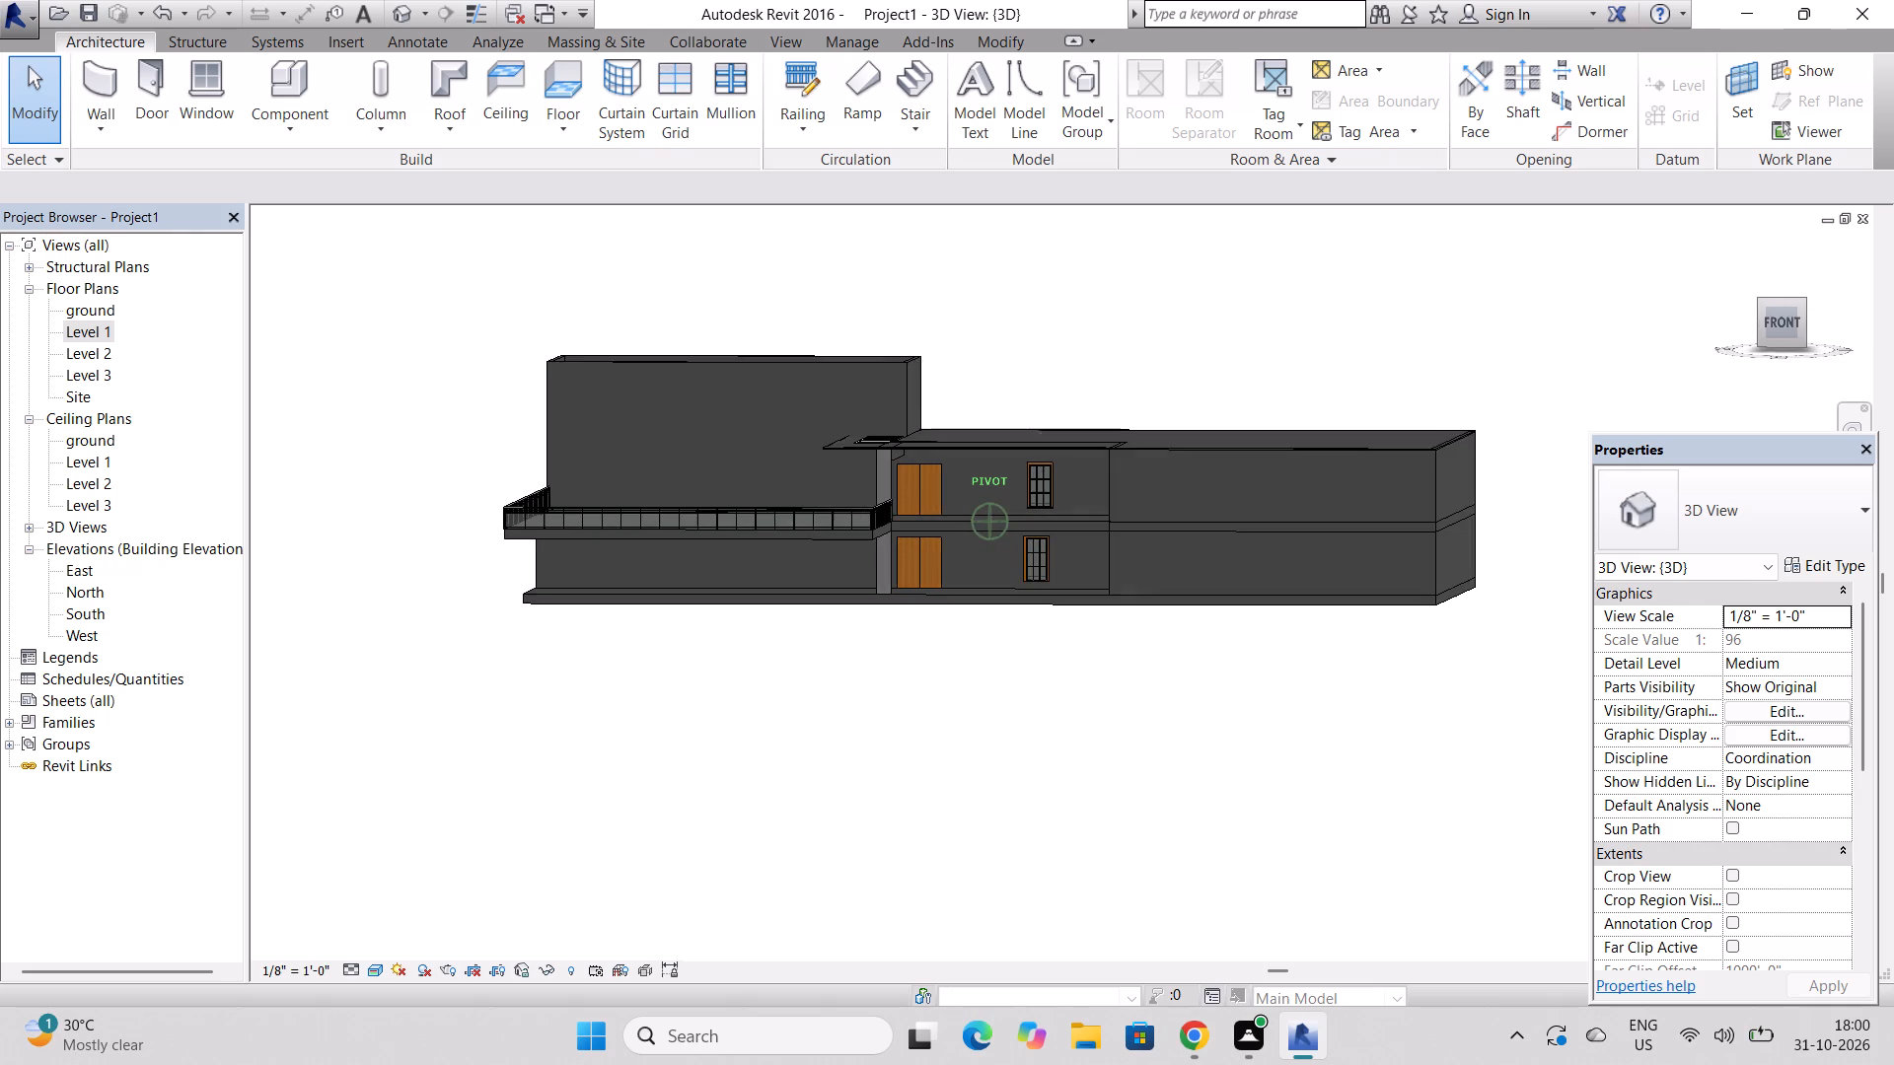
pyautogui.moveTo(1386, 334); pyautogui.dragTo(1472, 380)
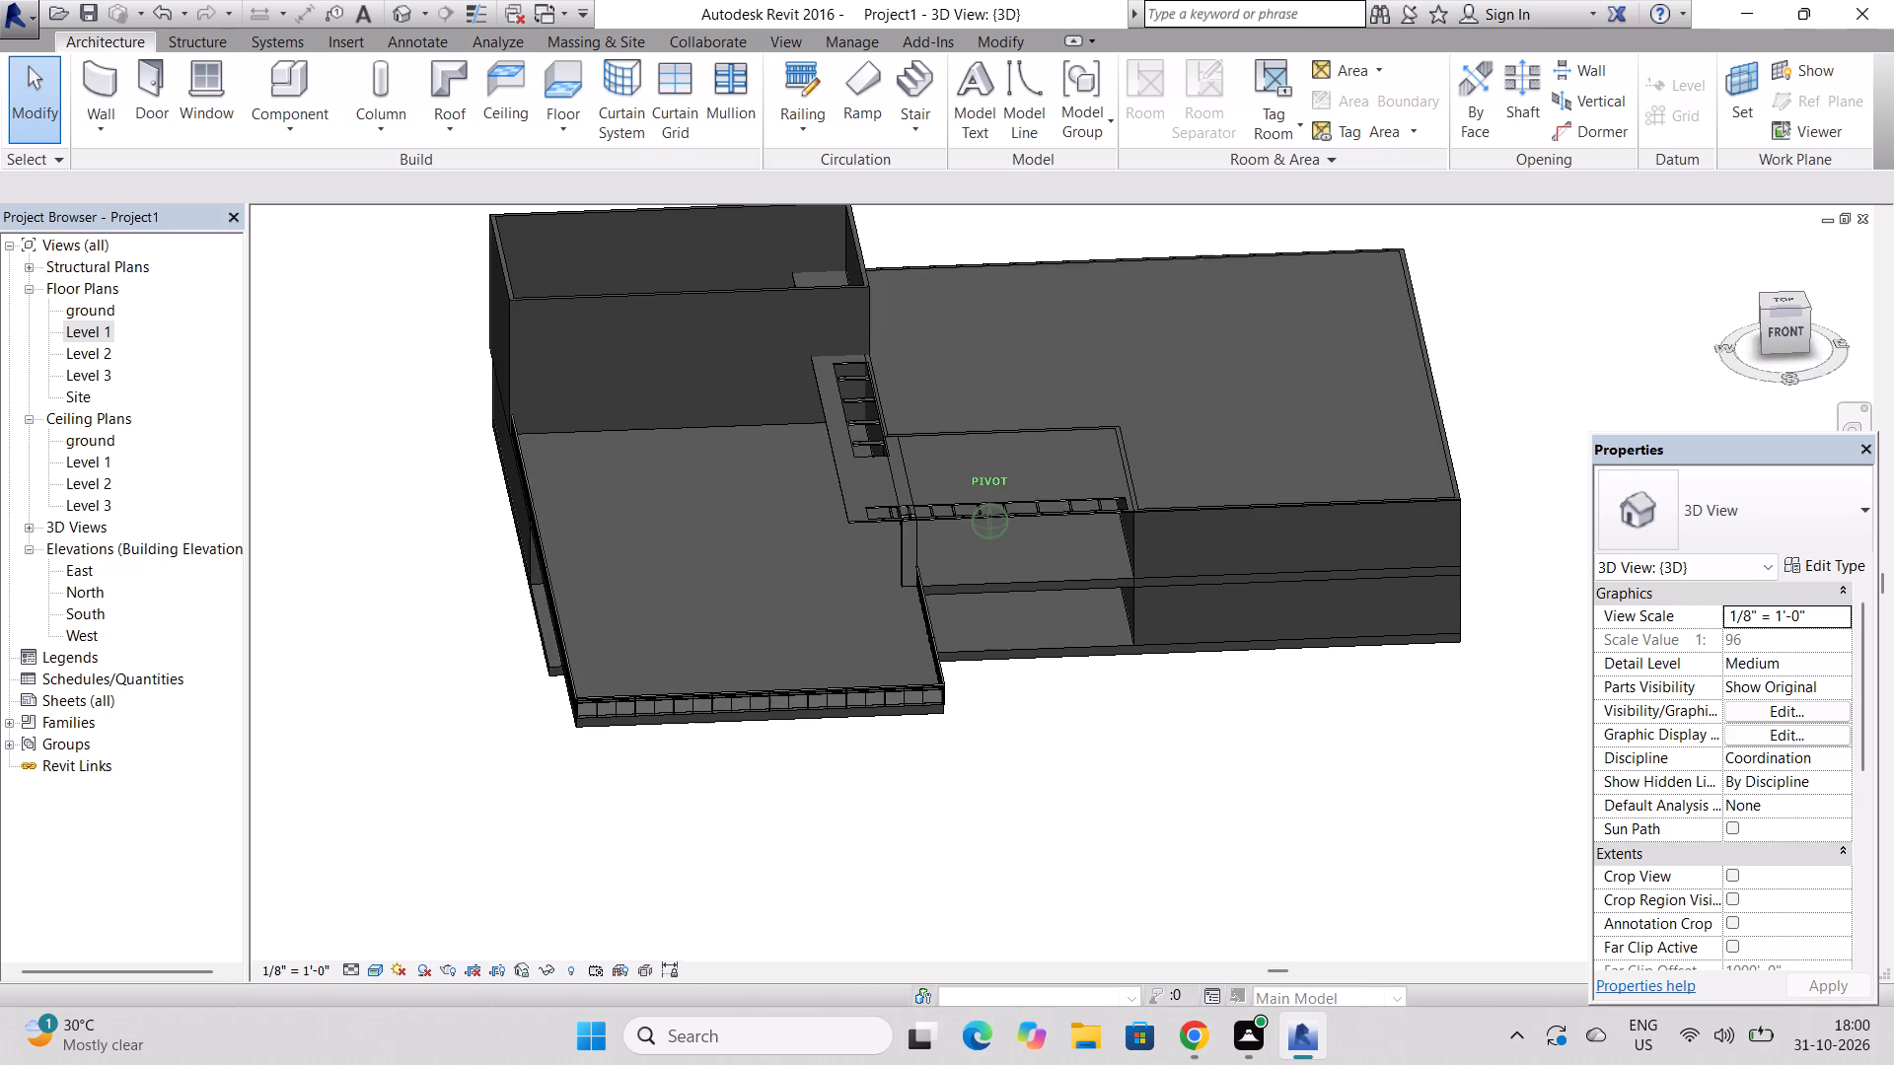
pyautogui.moveTo(1472, 380); pyautogui.dragTo(1462, 396)
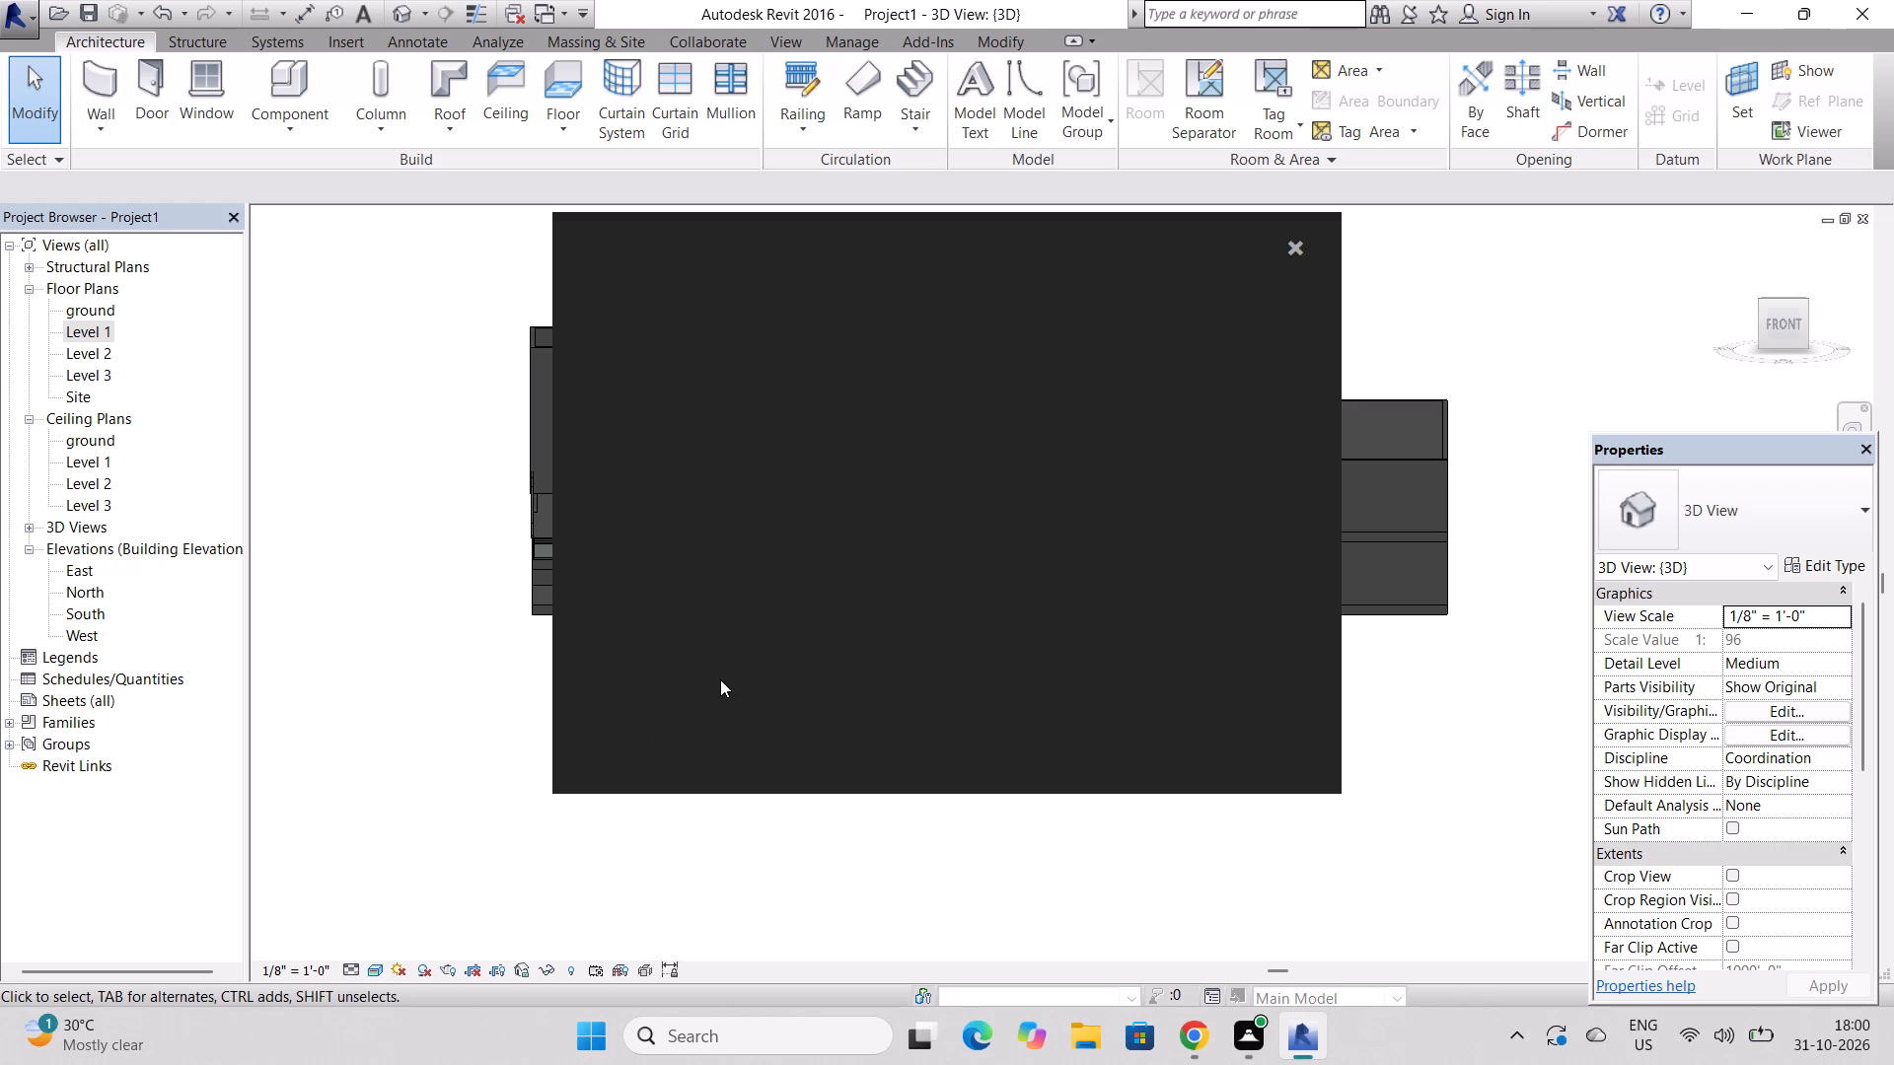
pyautogui.click(1295, 246)
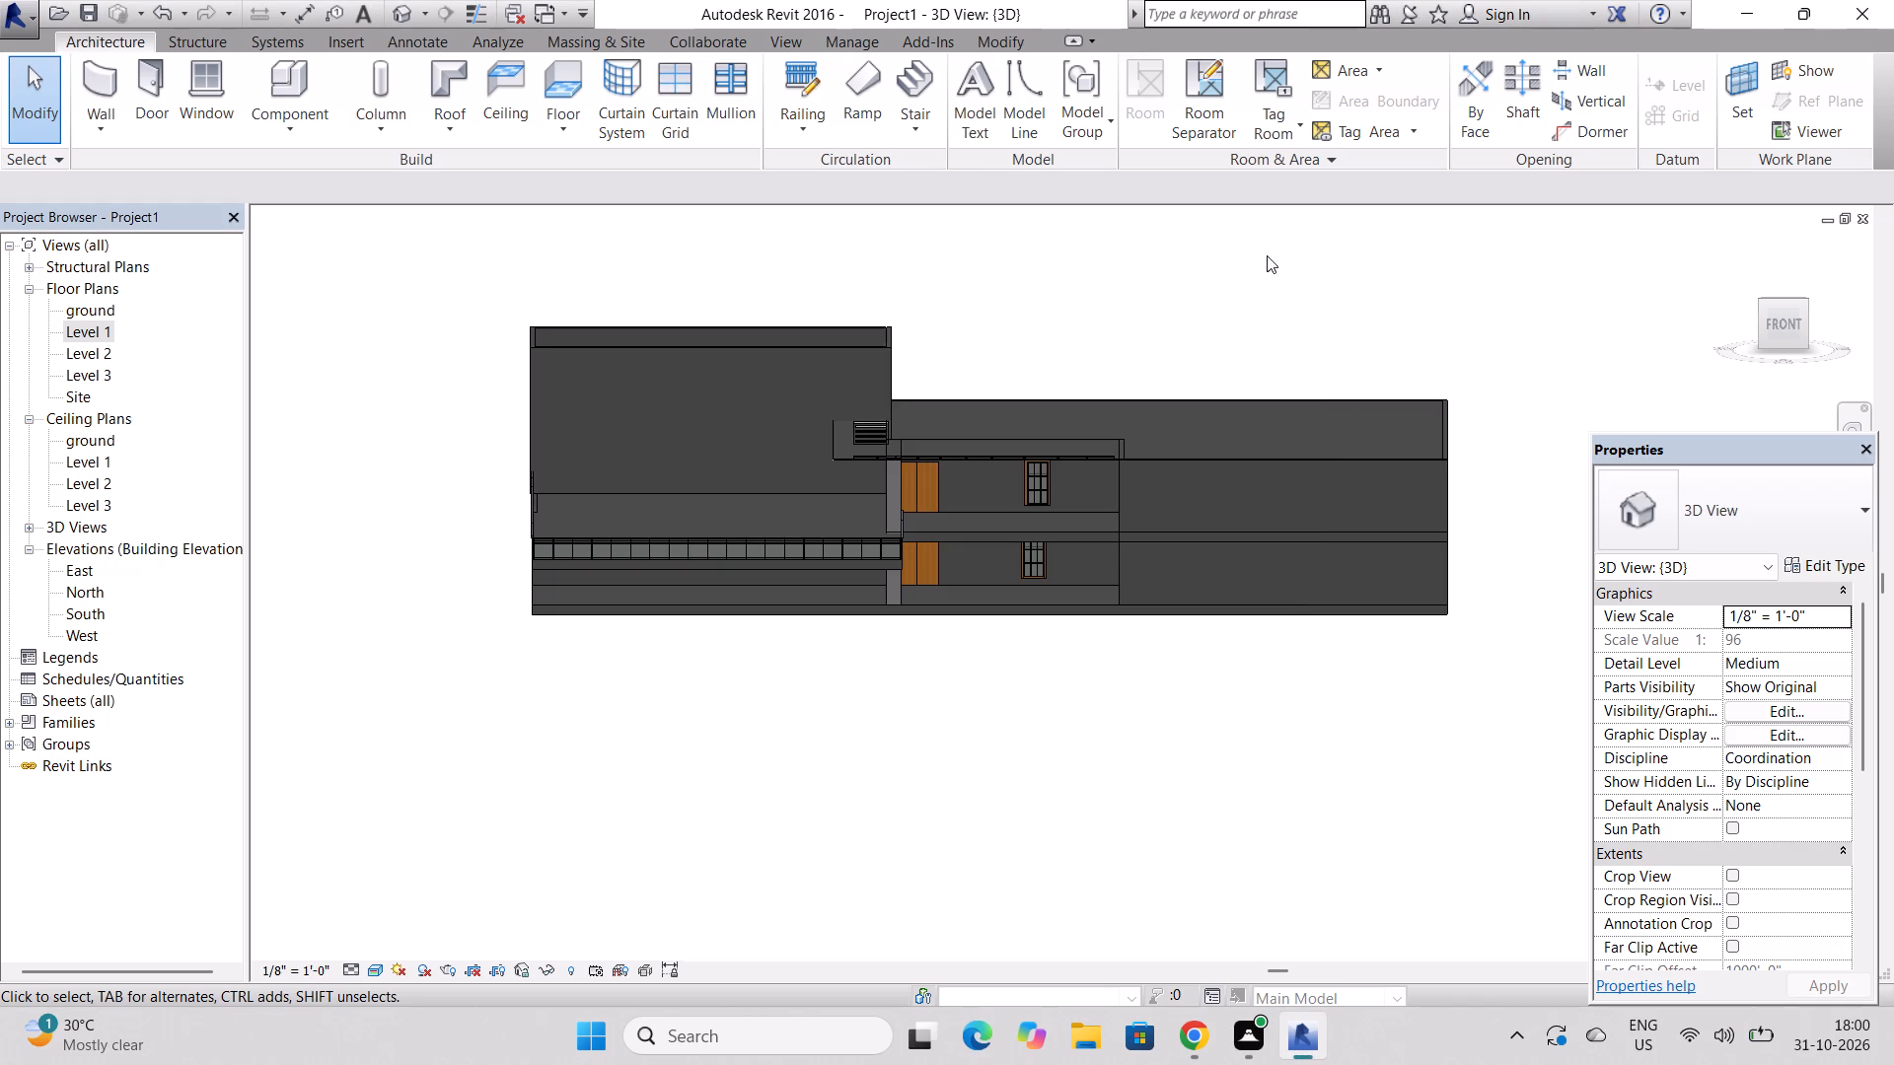
# Switch the floor extension railing's type to 900mm Rectangular, and after that to 900mm Pipe.
pyautogui.scroll(7, 788, 547)
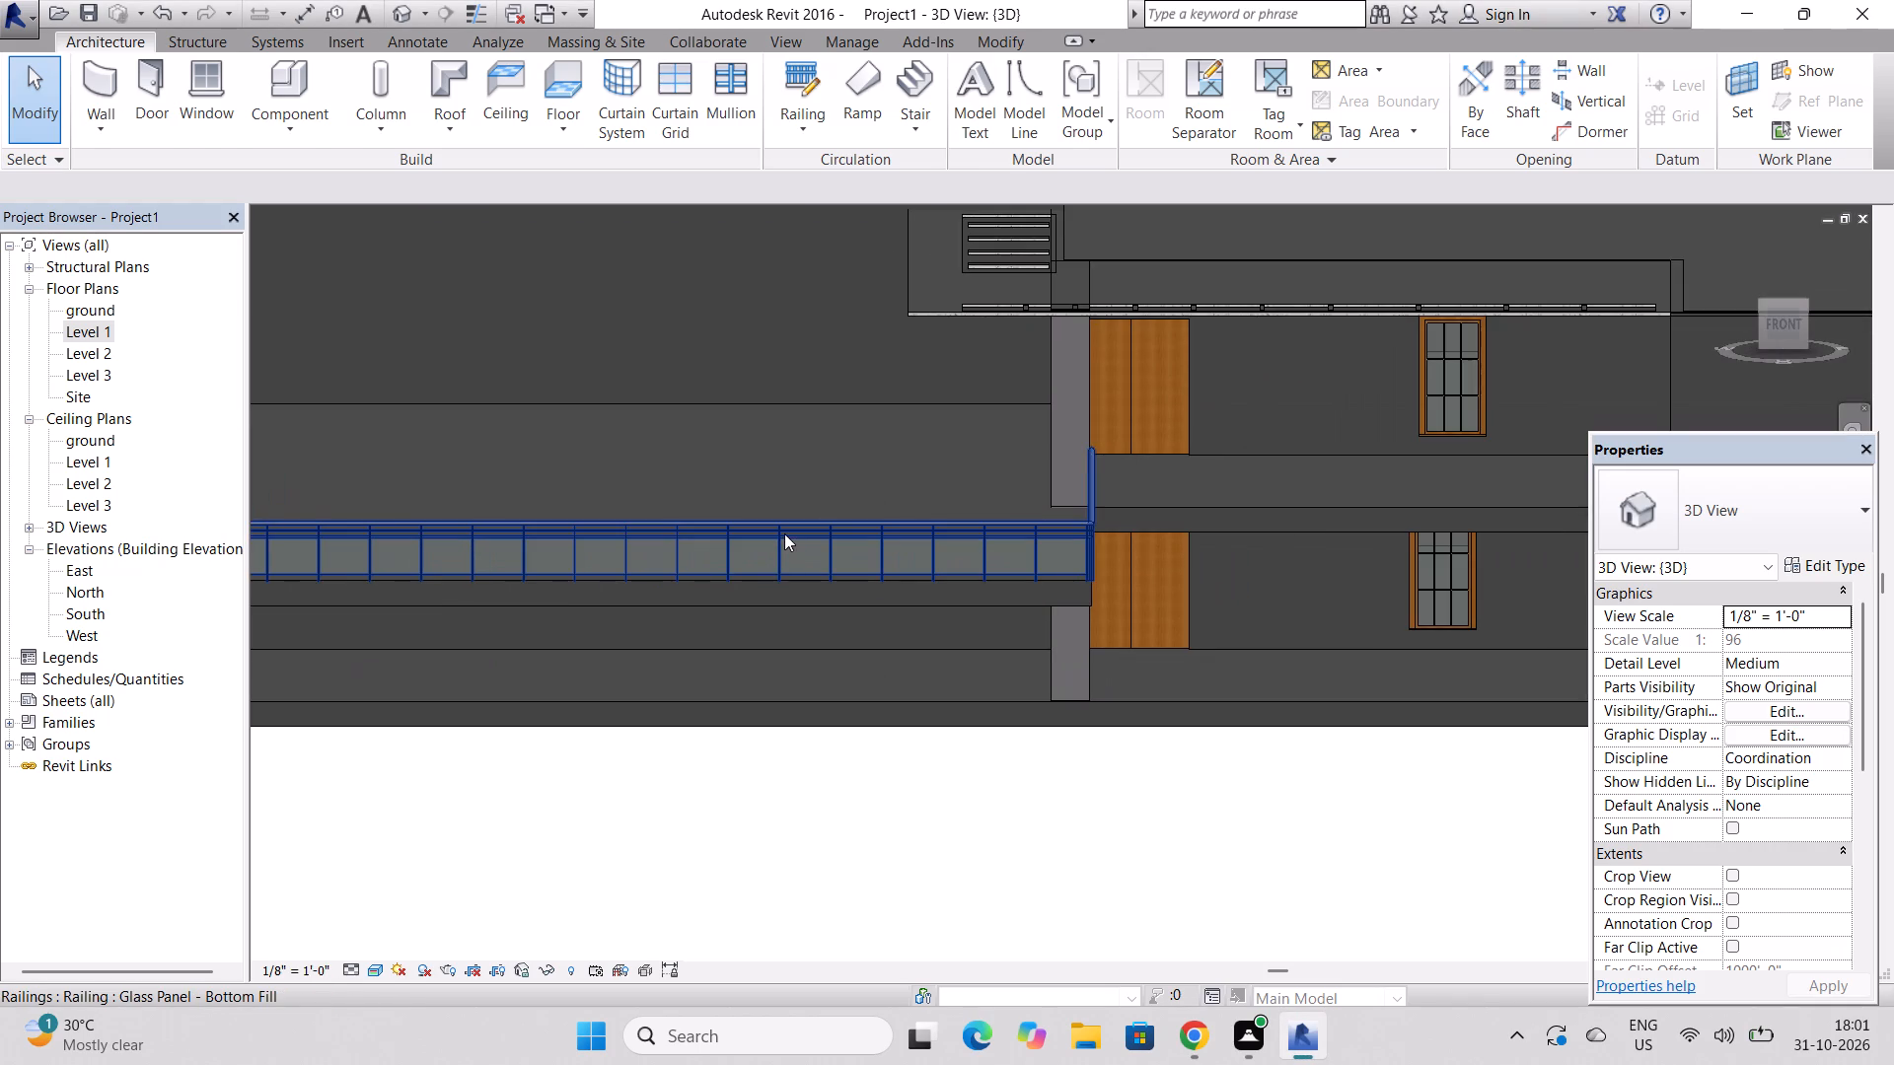
pyautogui.click(784, 533)
pyautogui.click(1724, 530)
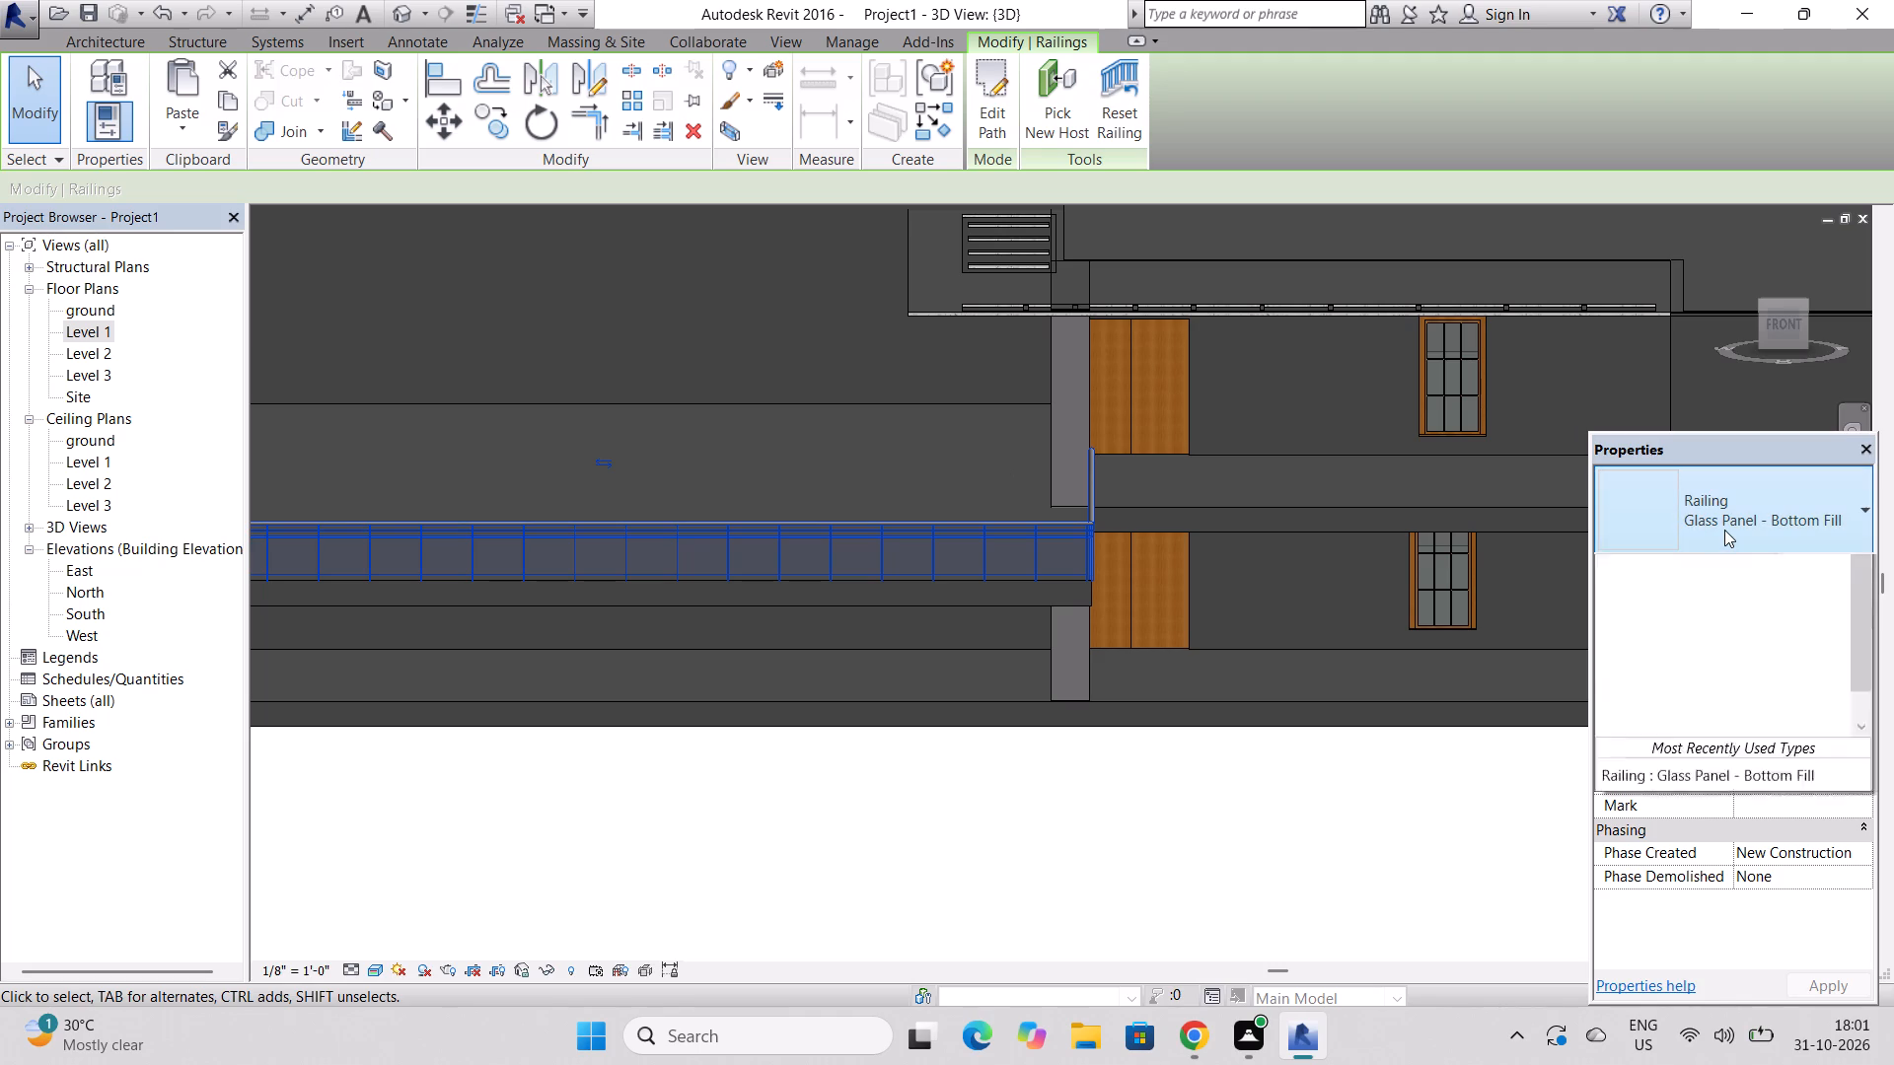
pyautogui.click(1681, 666)
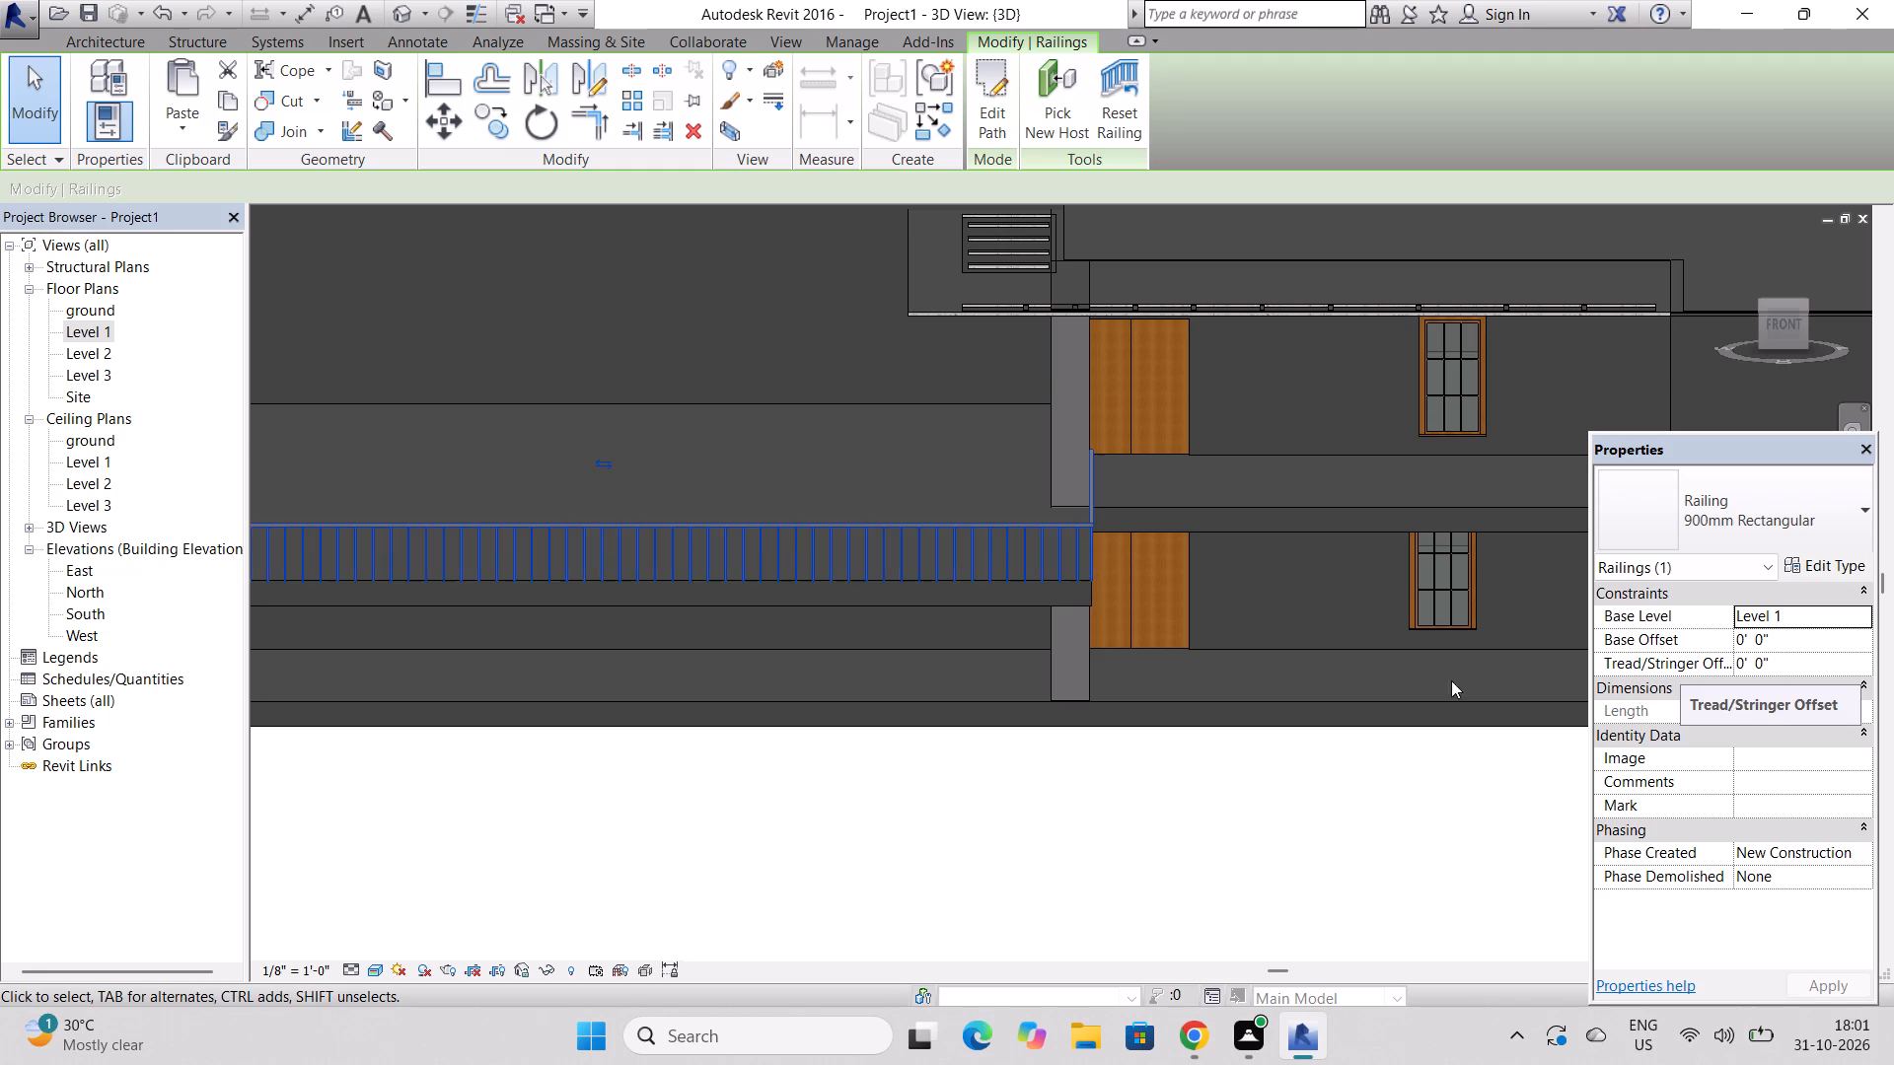
pyautogui.click(1673, 523)
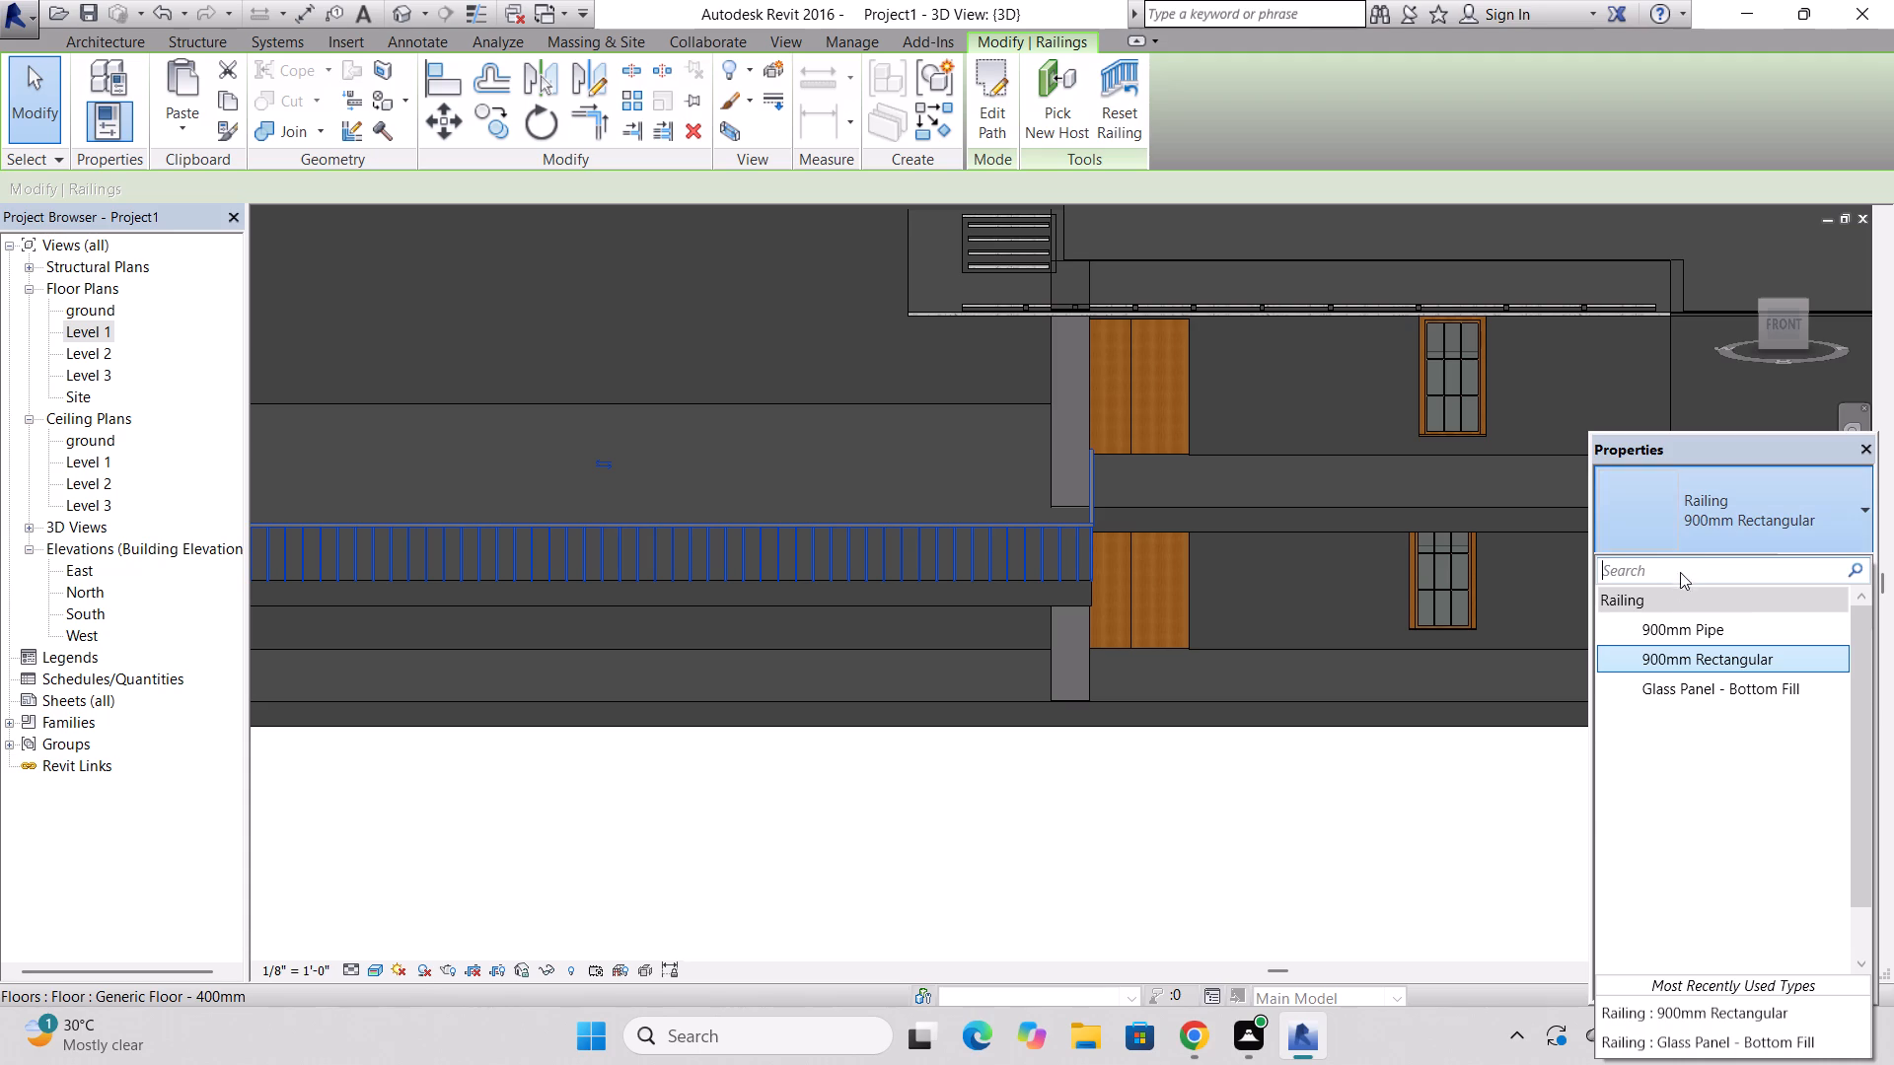
pyautogui.click(1680, 628)
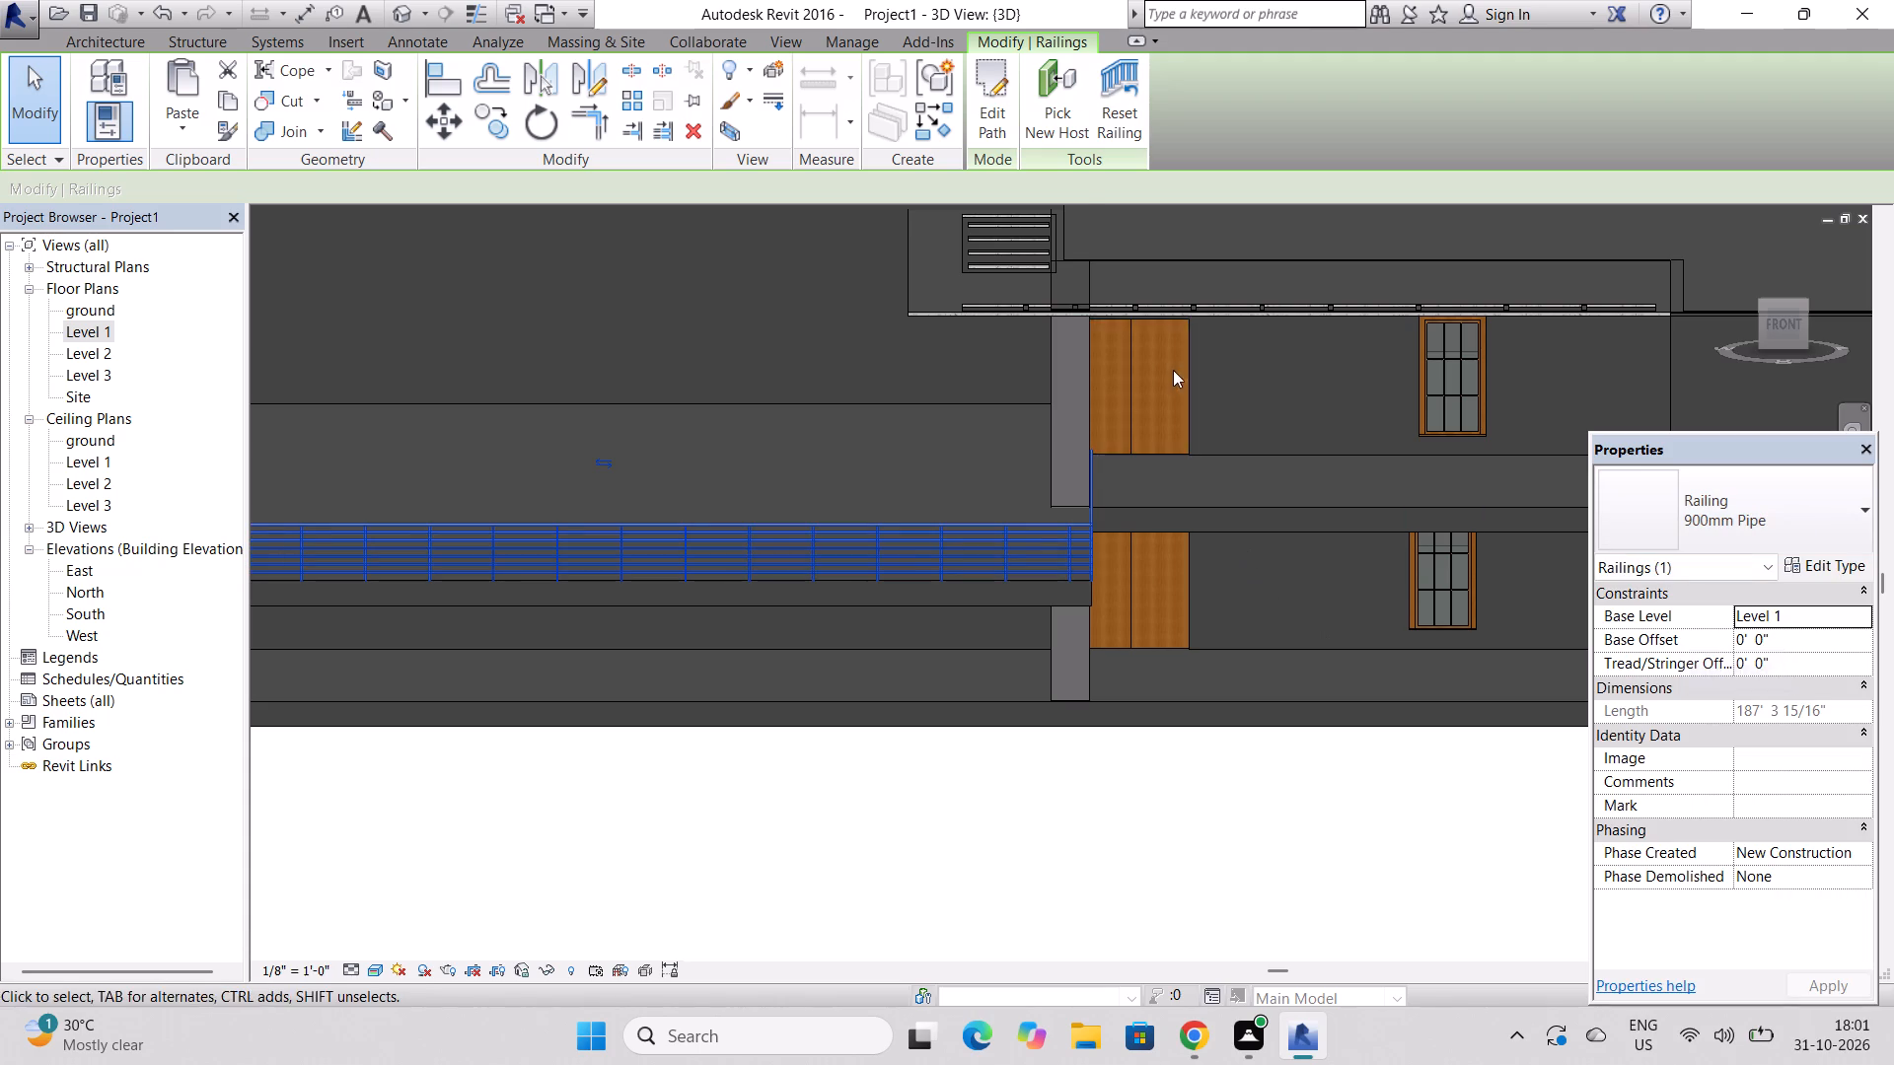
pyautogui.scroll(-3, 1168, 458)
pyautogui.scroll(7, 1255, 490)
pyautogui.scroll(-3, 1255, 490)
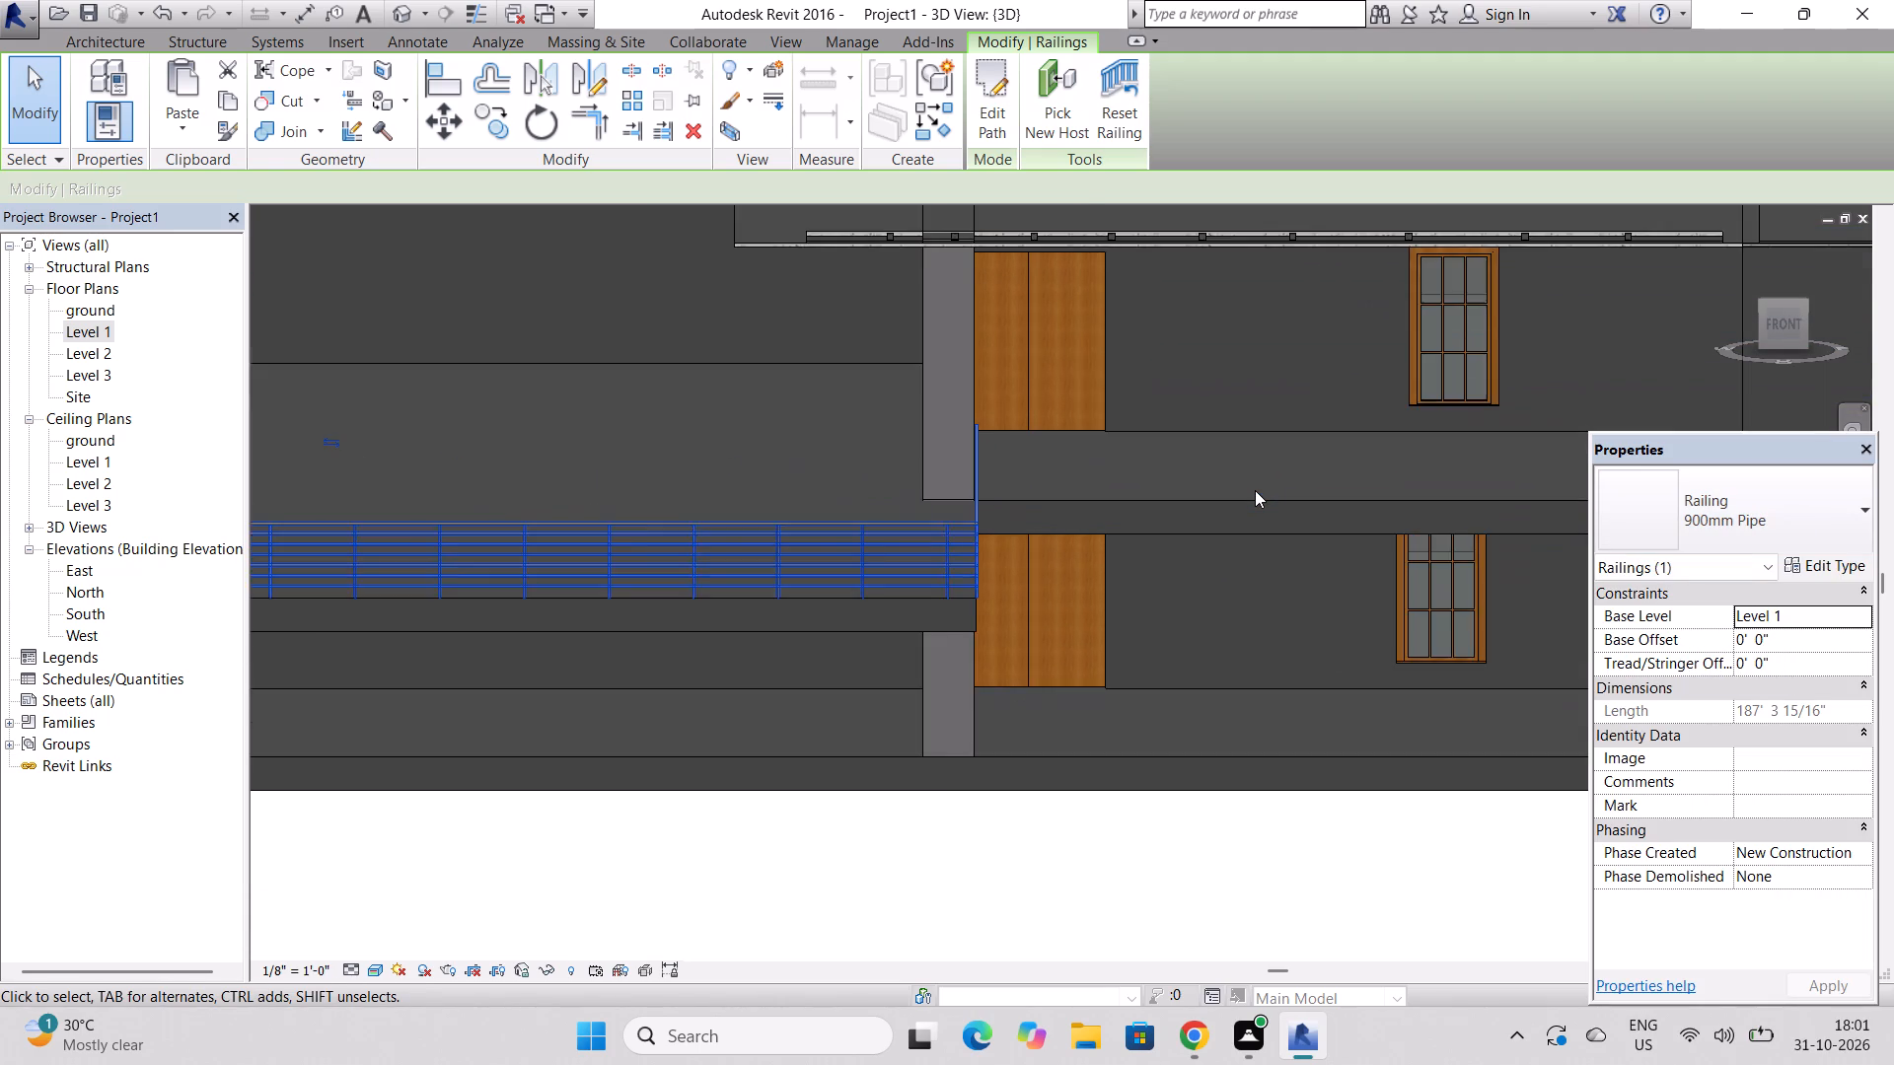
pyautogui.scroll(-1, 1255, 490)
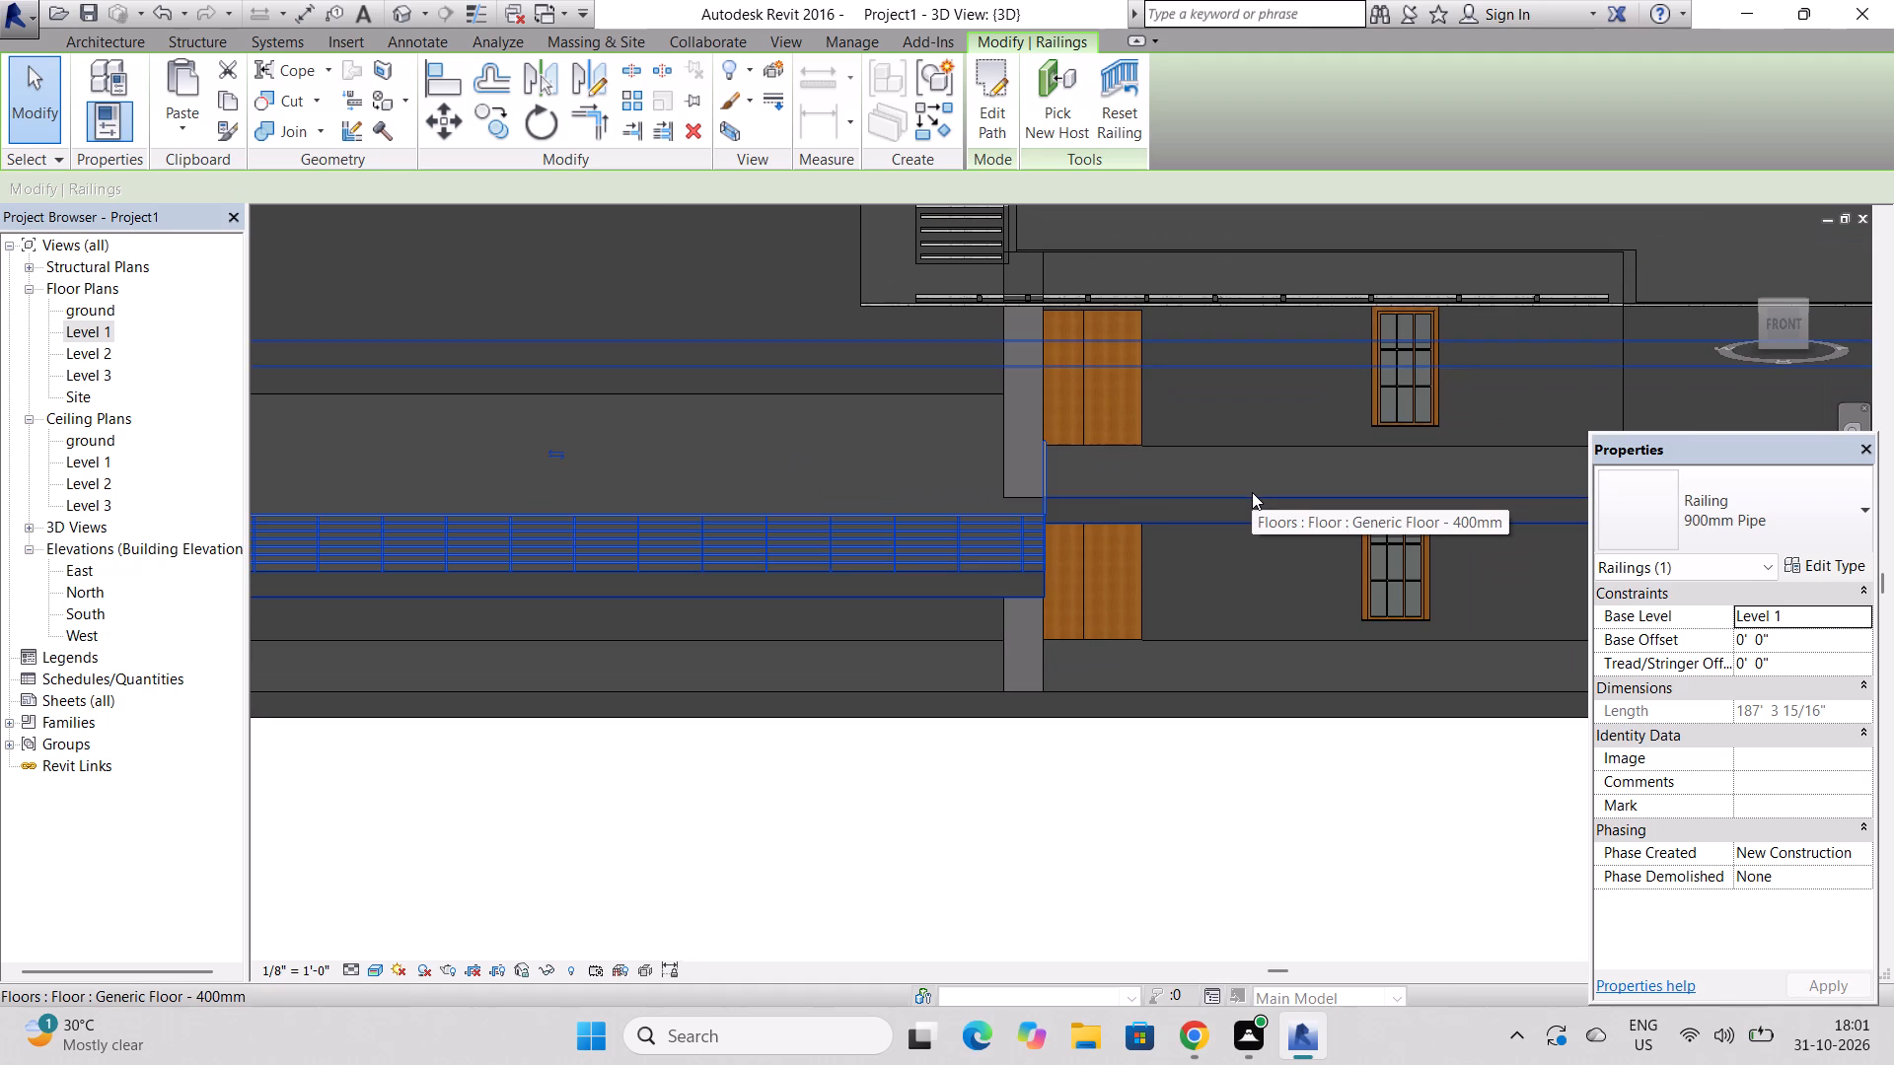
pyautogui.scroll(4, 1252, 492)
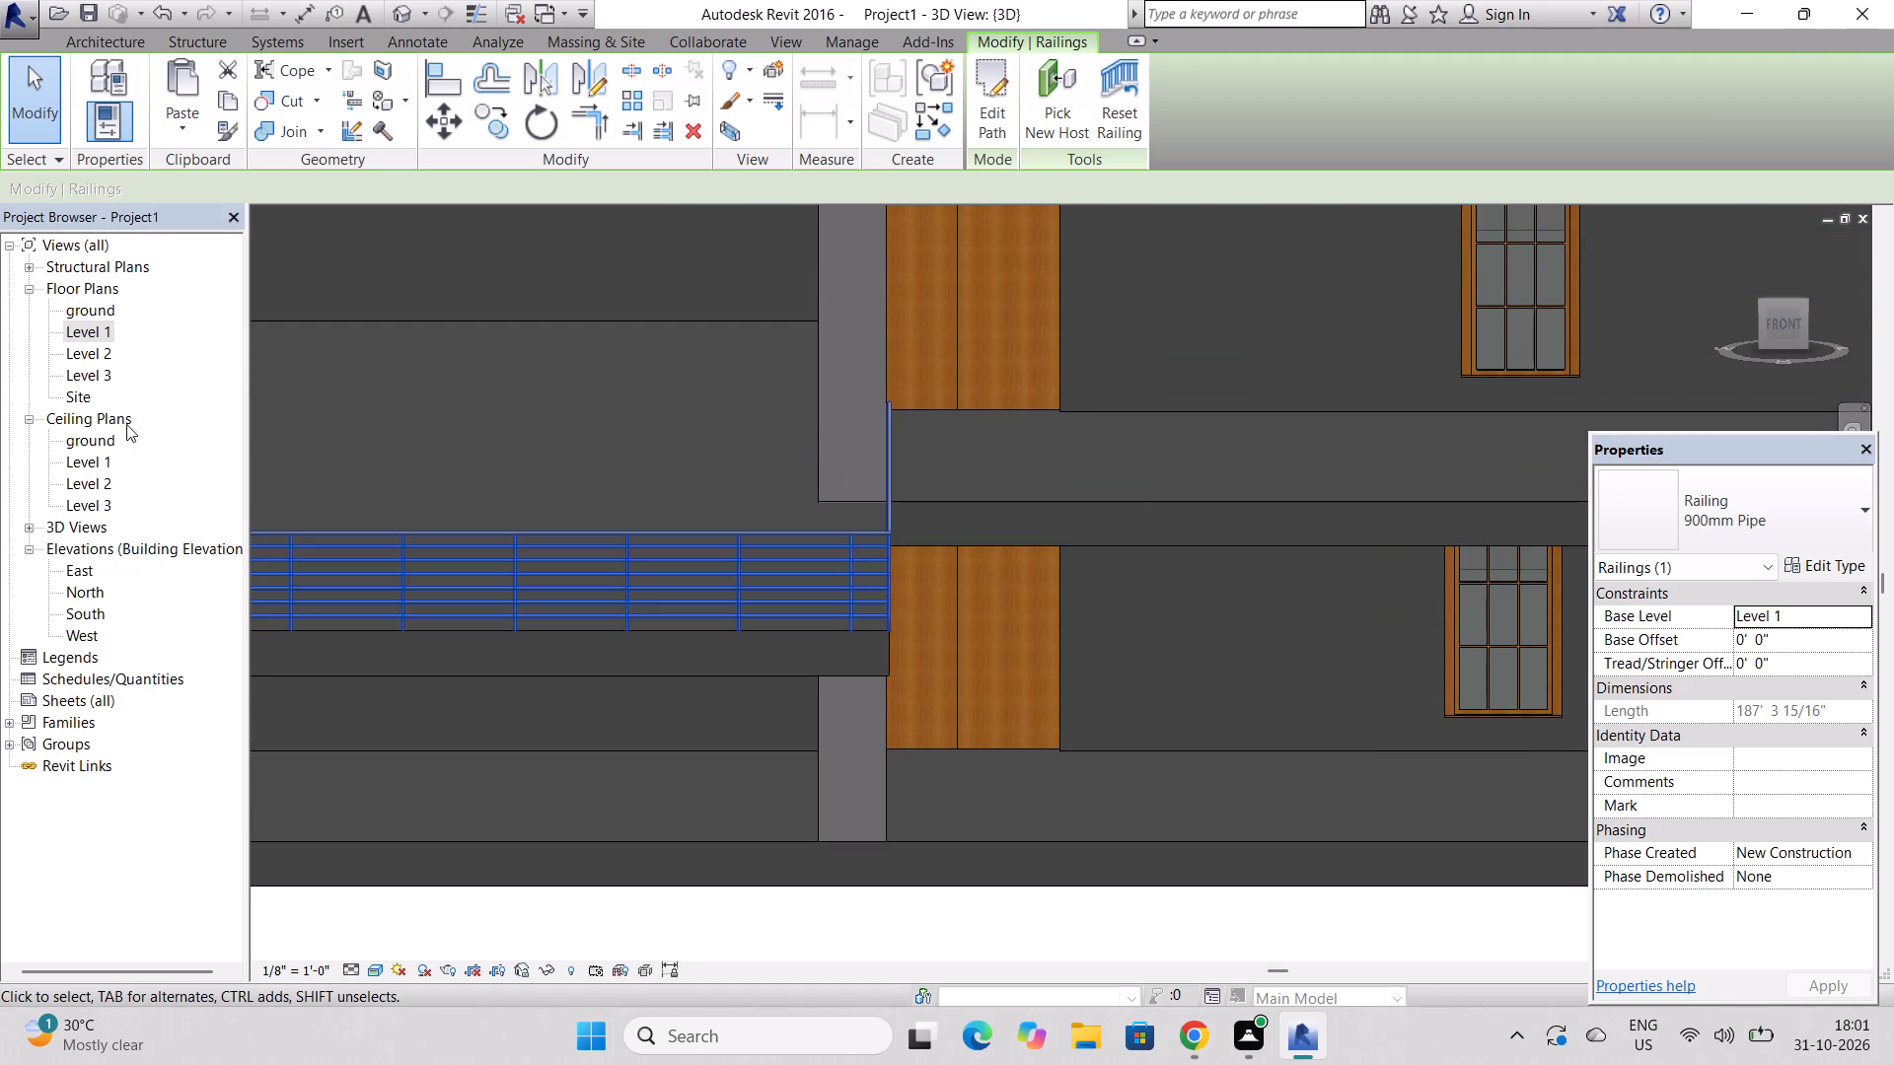
# Sketch a new Level 1 railing about 29'-7" long from the existing railing's end at the porch column to the wall corner, and finish it.
pyautogui.doubleClick(104, 339)
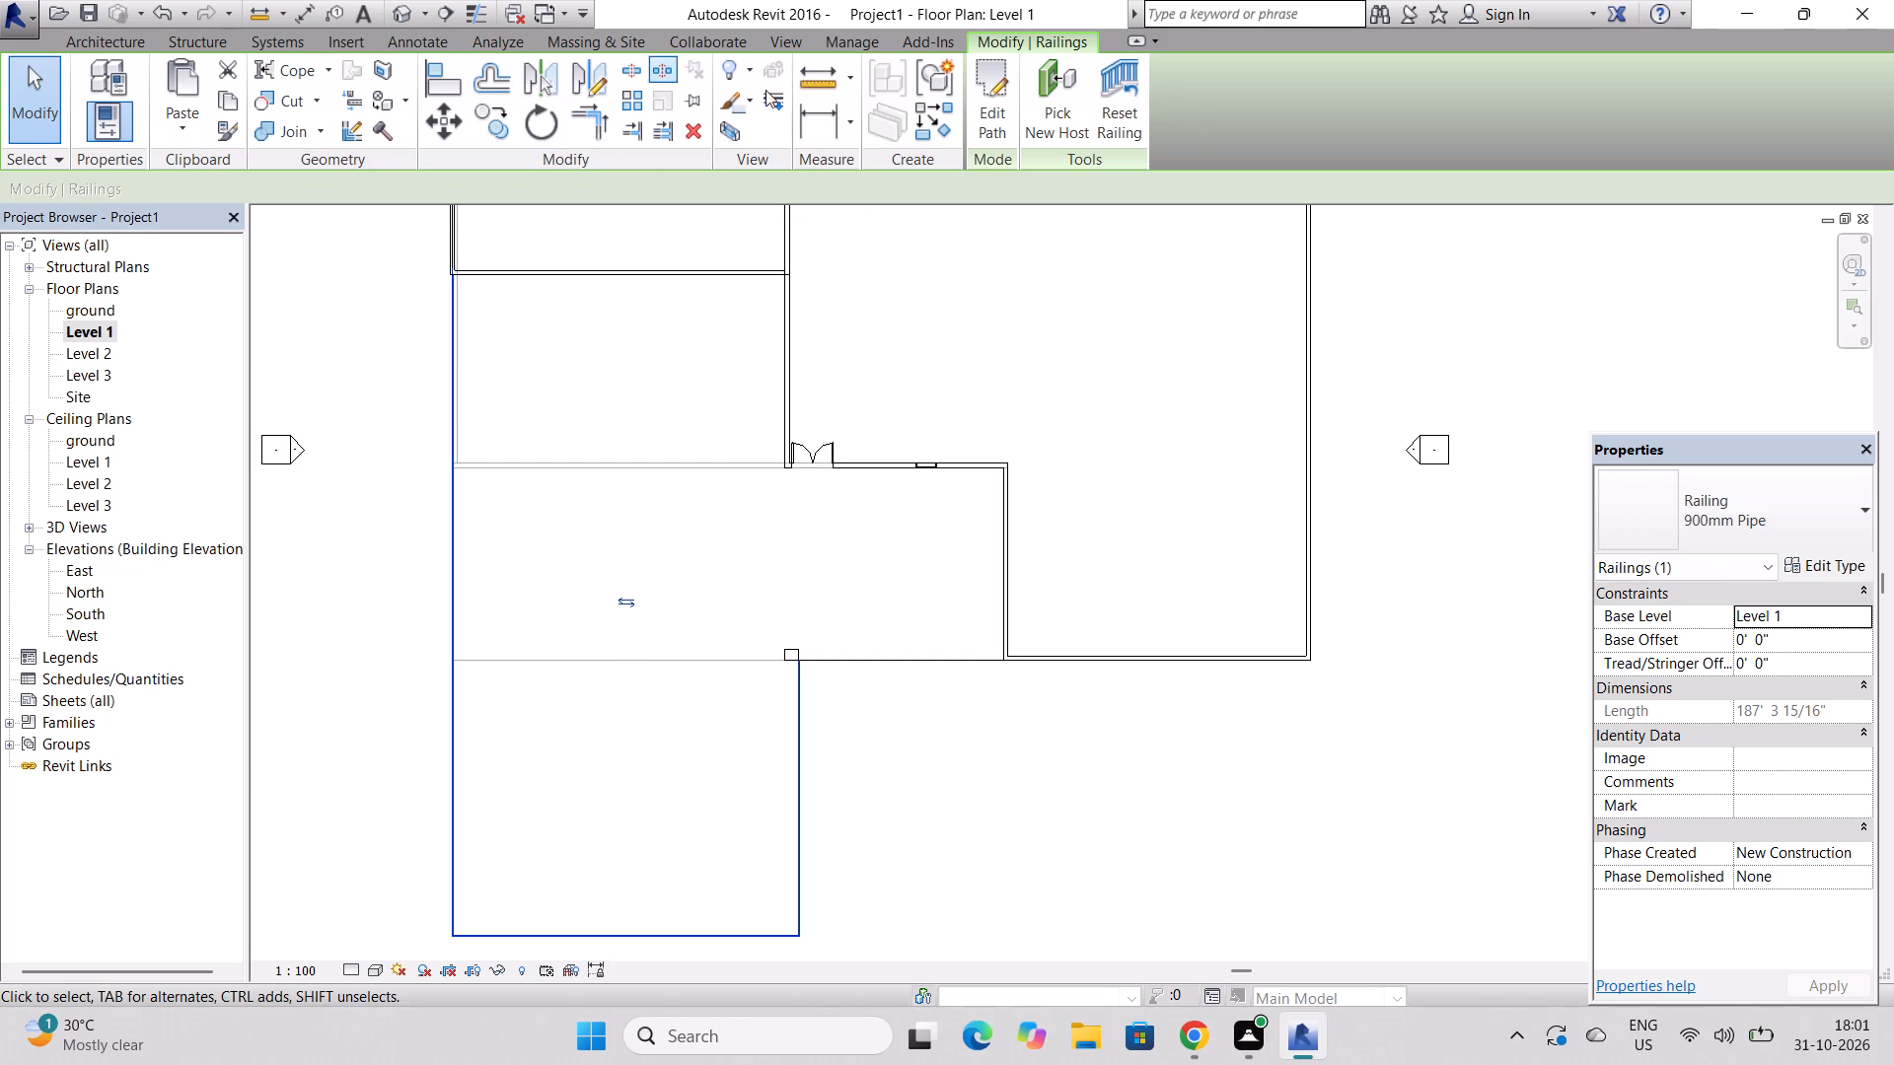
pyautogui.click(70, 29)
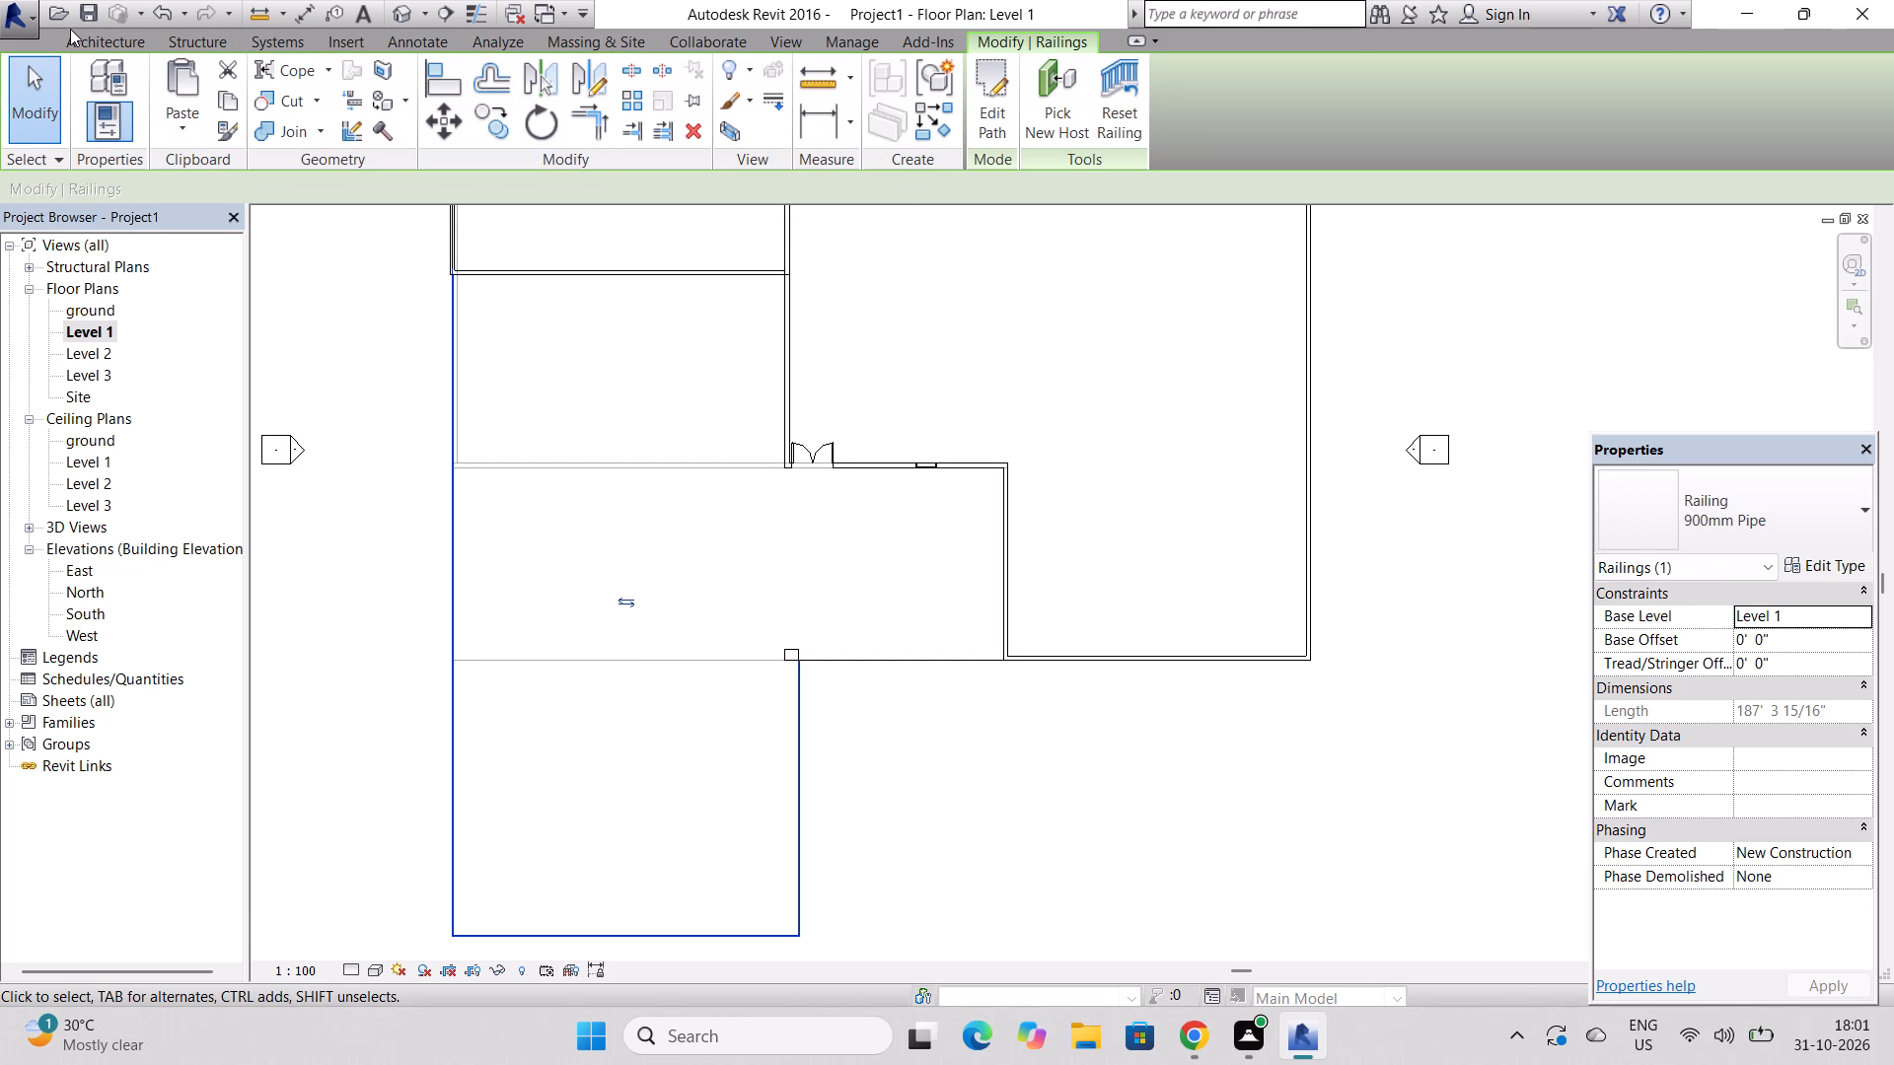
pyautogui.click(70, 29)
pyautogui.doubleClick(124, 43)
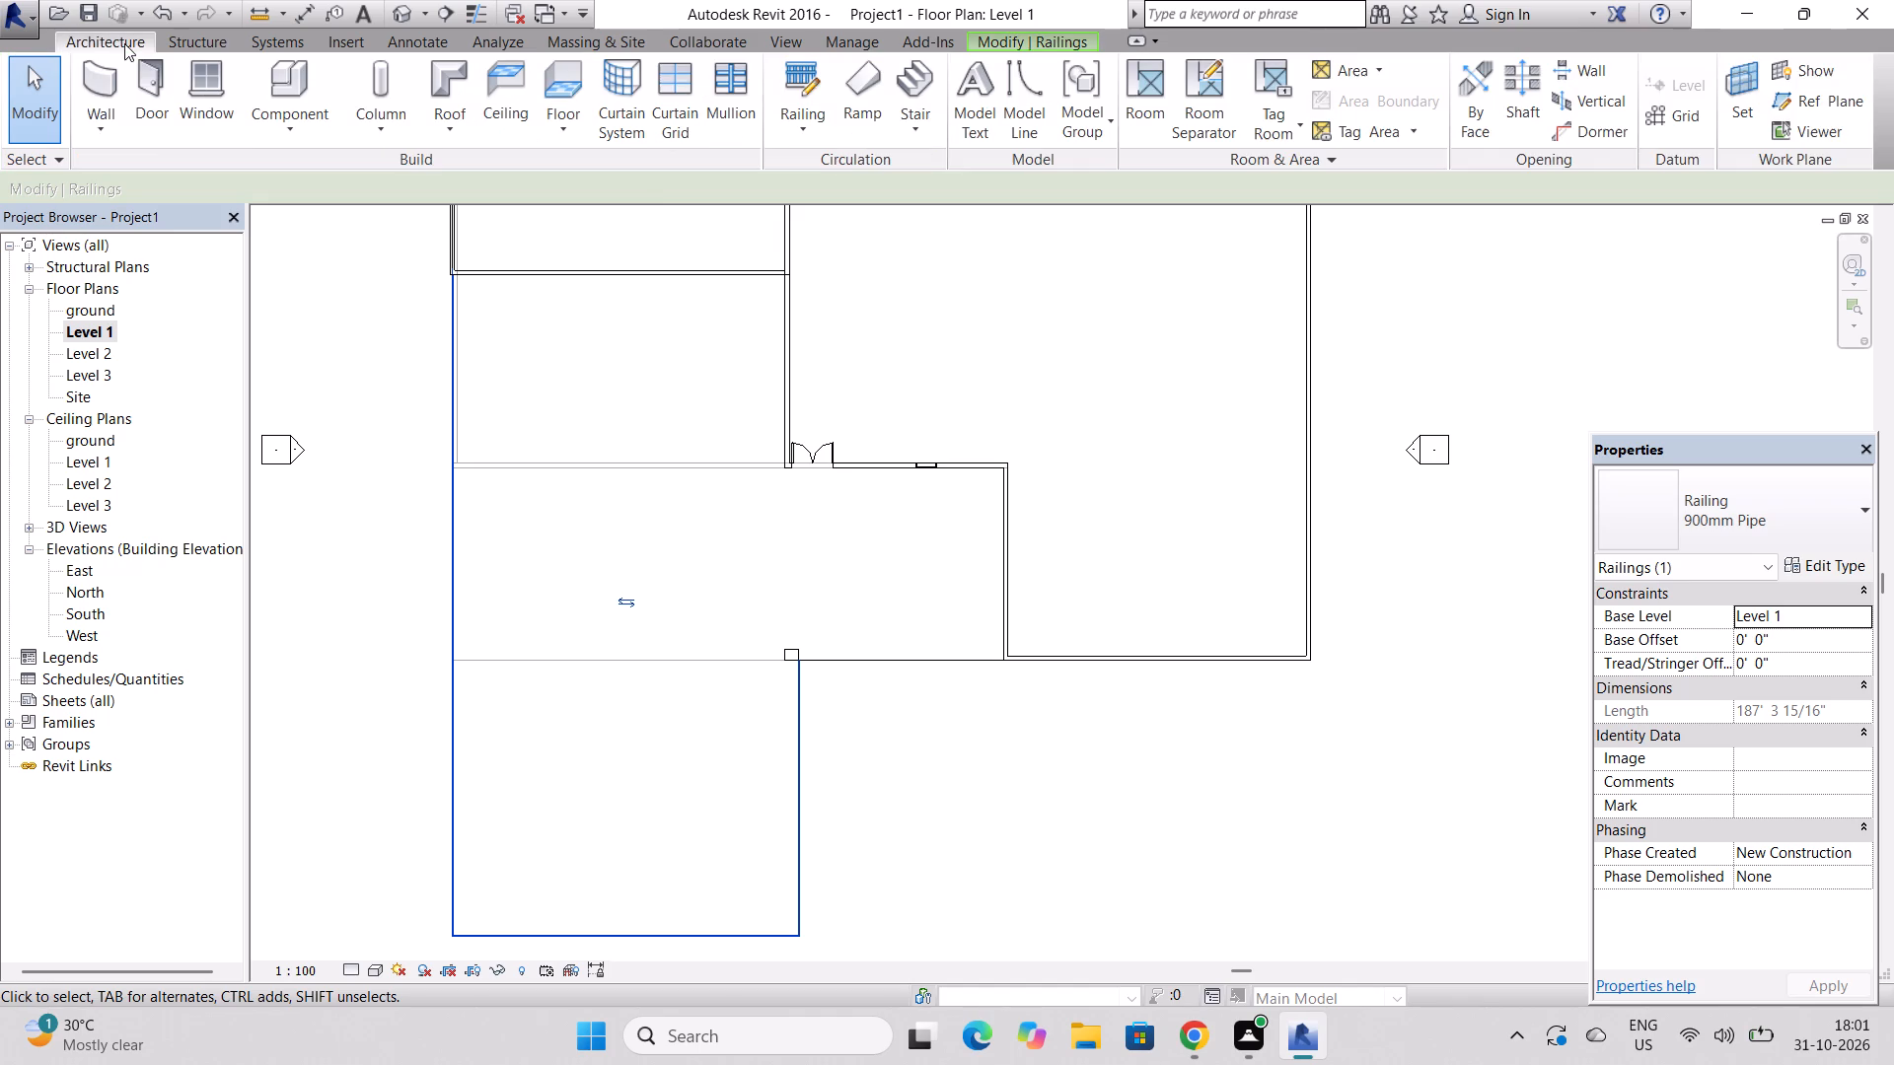
pyautogui.click(806, 82)
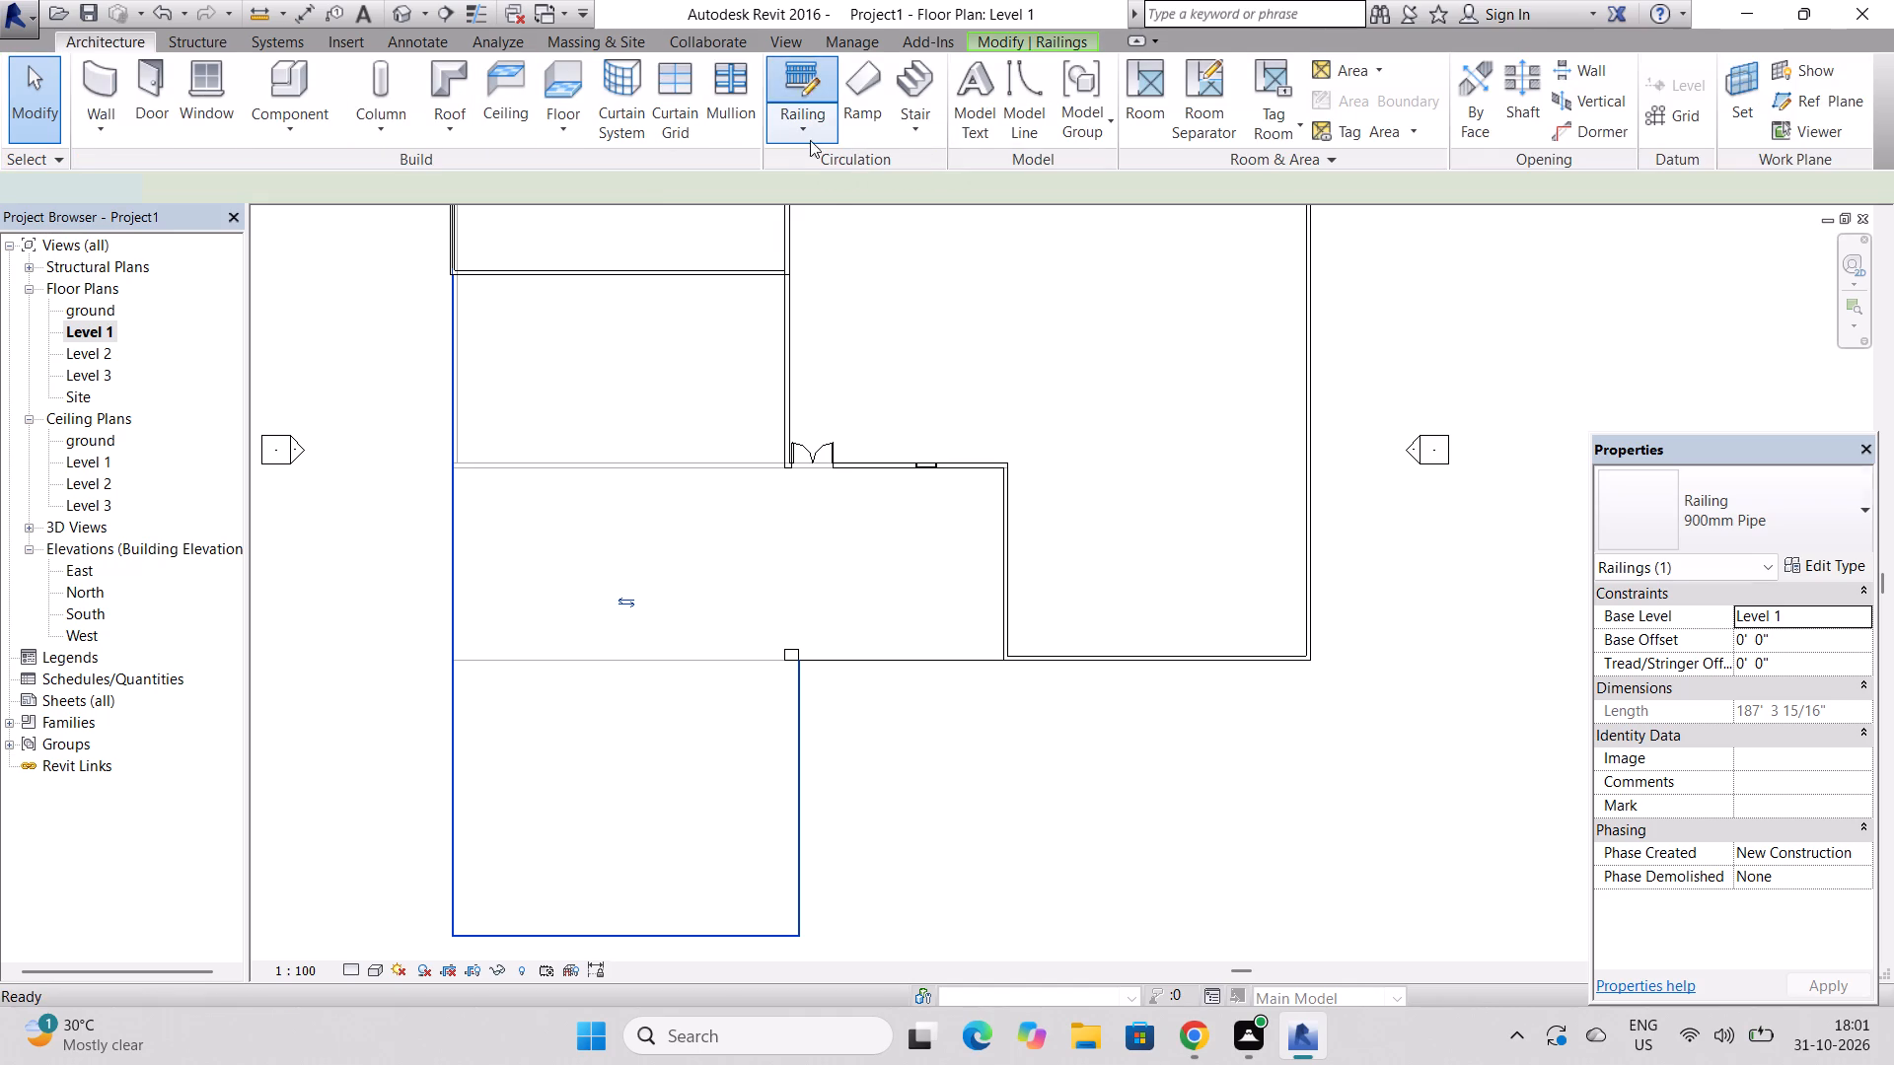
pyautogui.scroll(5, 976, 642)
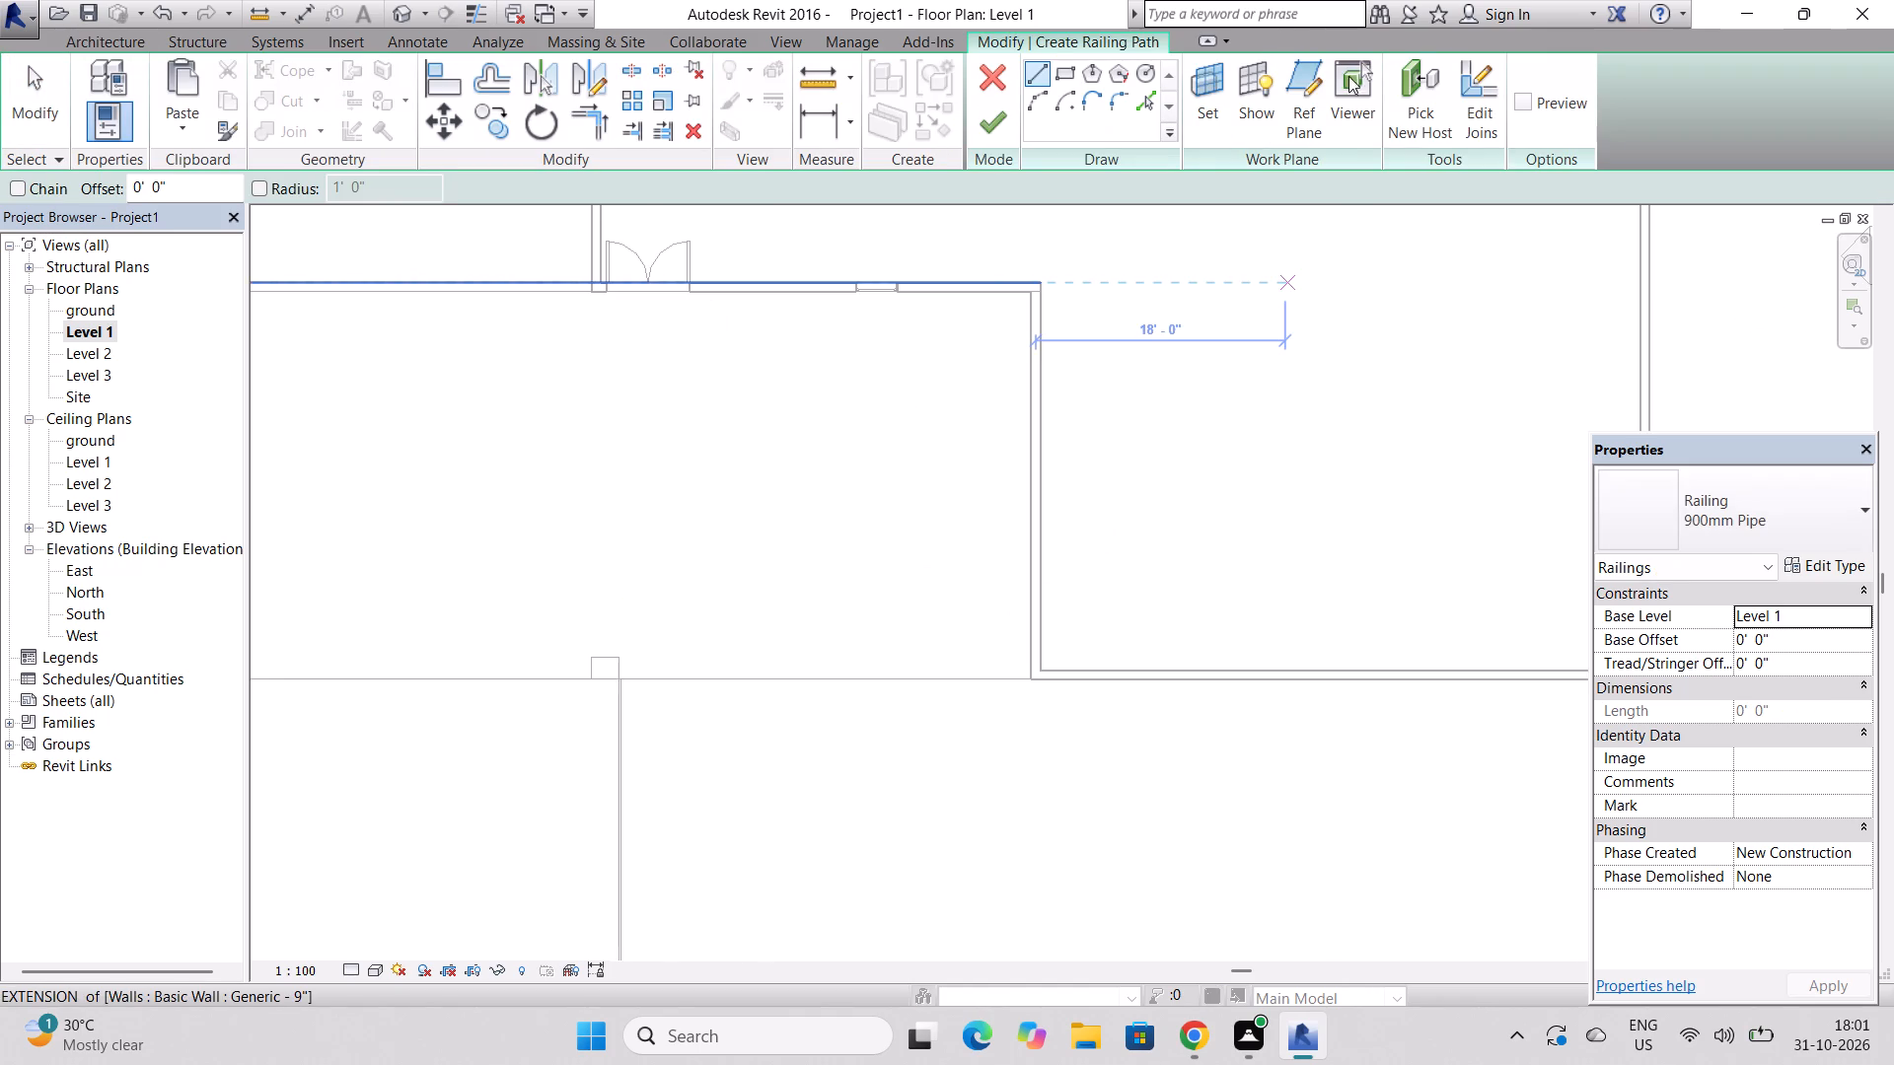
pyautogui.click(1029, 79)
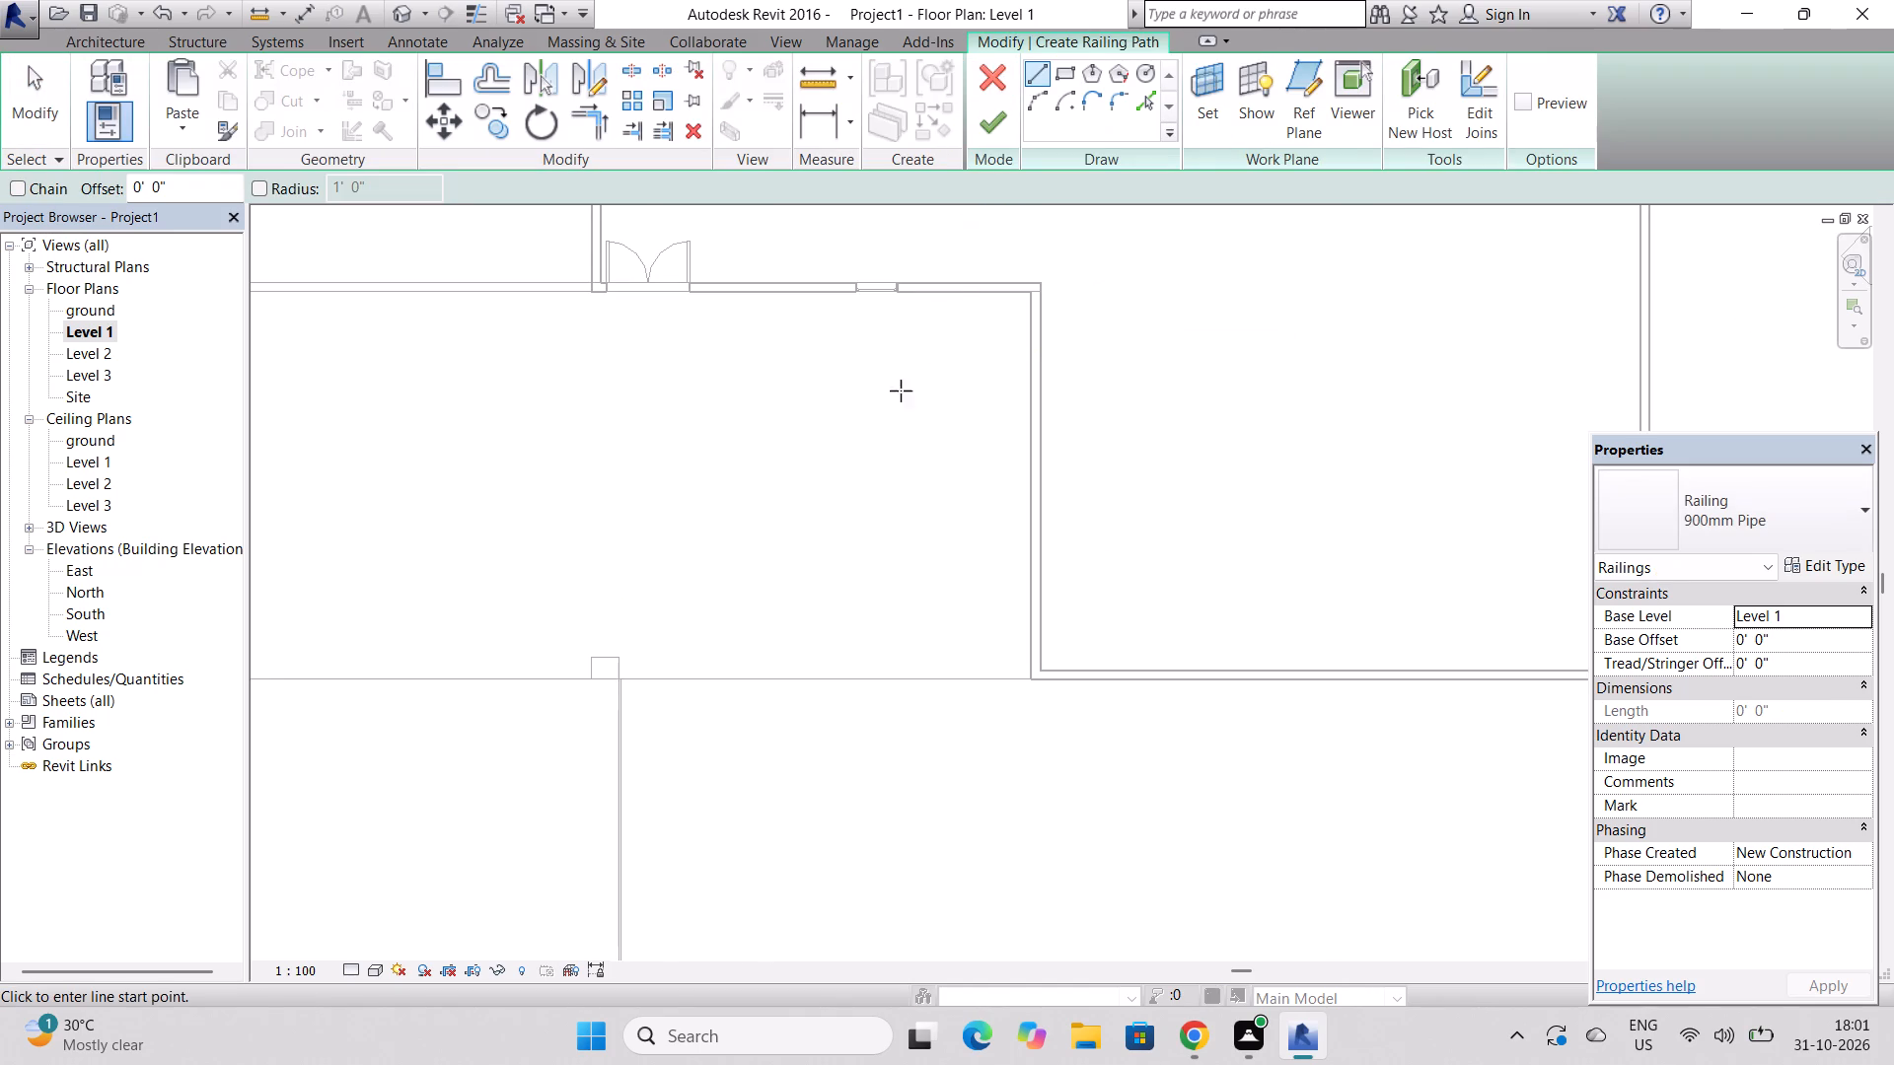
pyautogui.scroll(11, 602, 315)
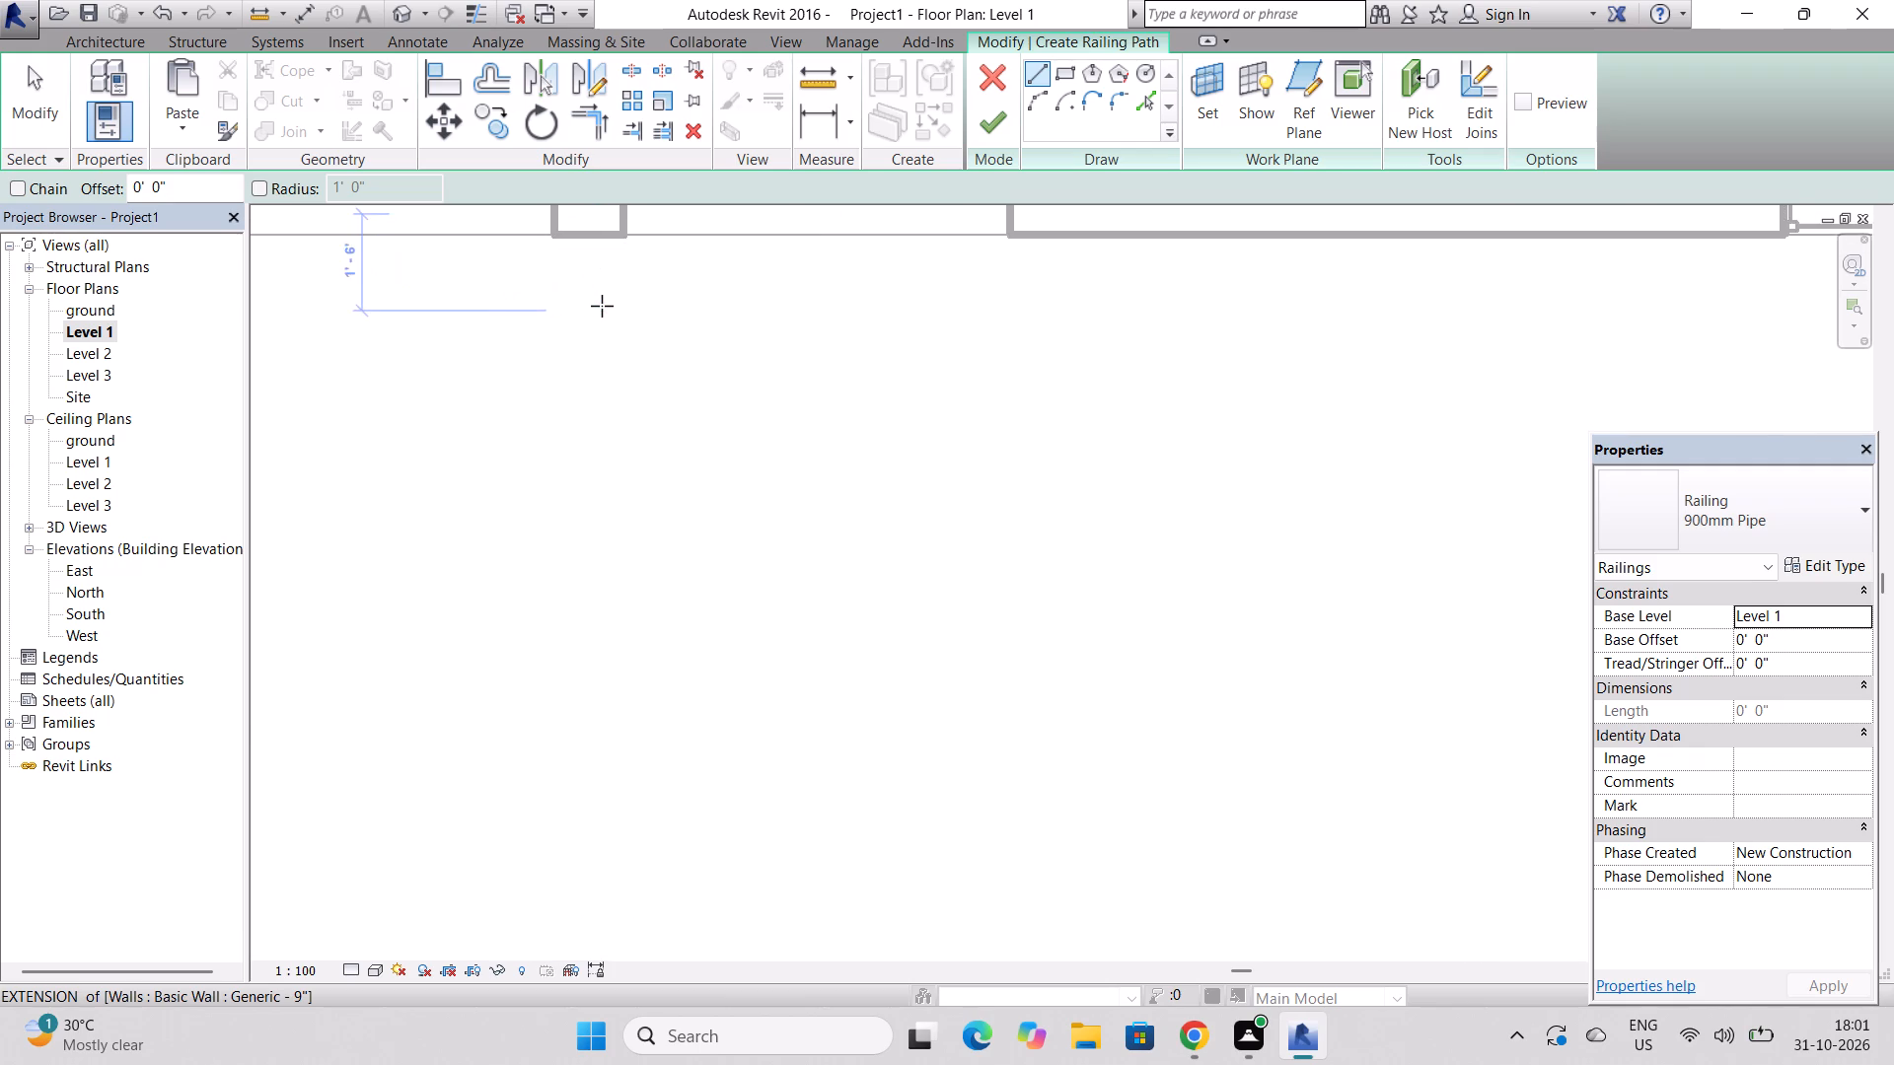
pyautogui.scroll(-10, 602, 307)
pyautogui.scroll(3, 758, 812)
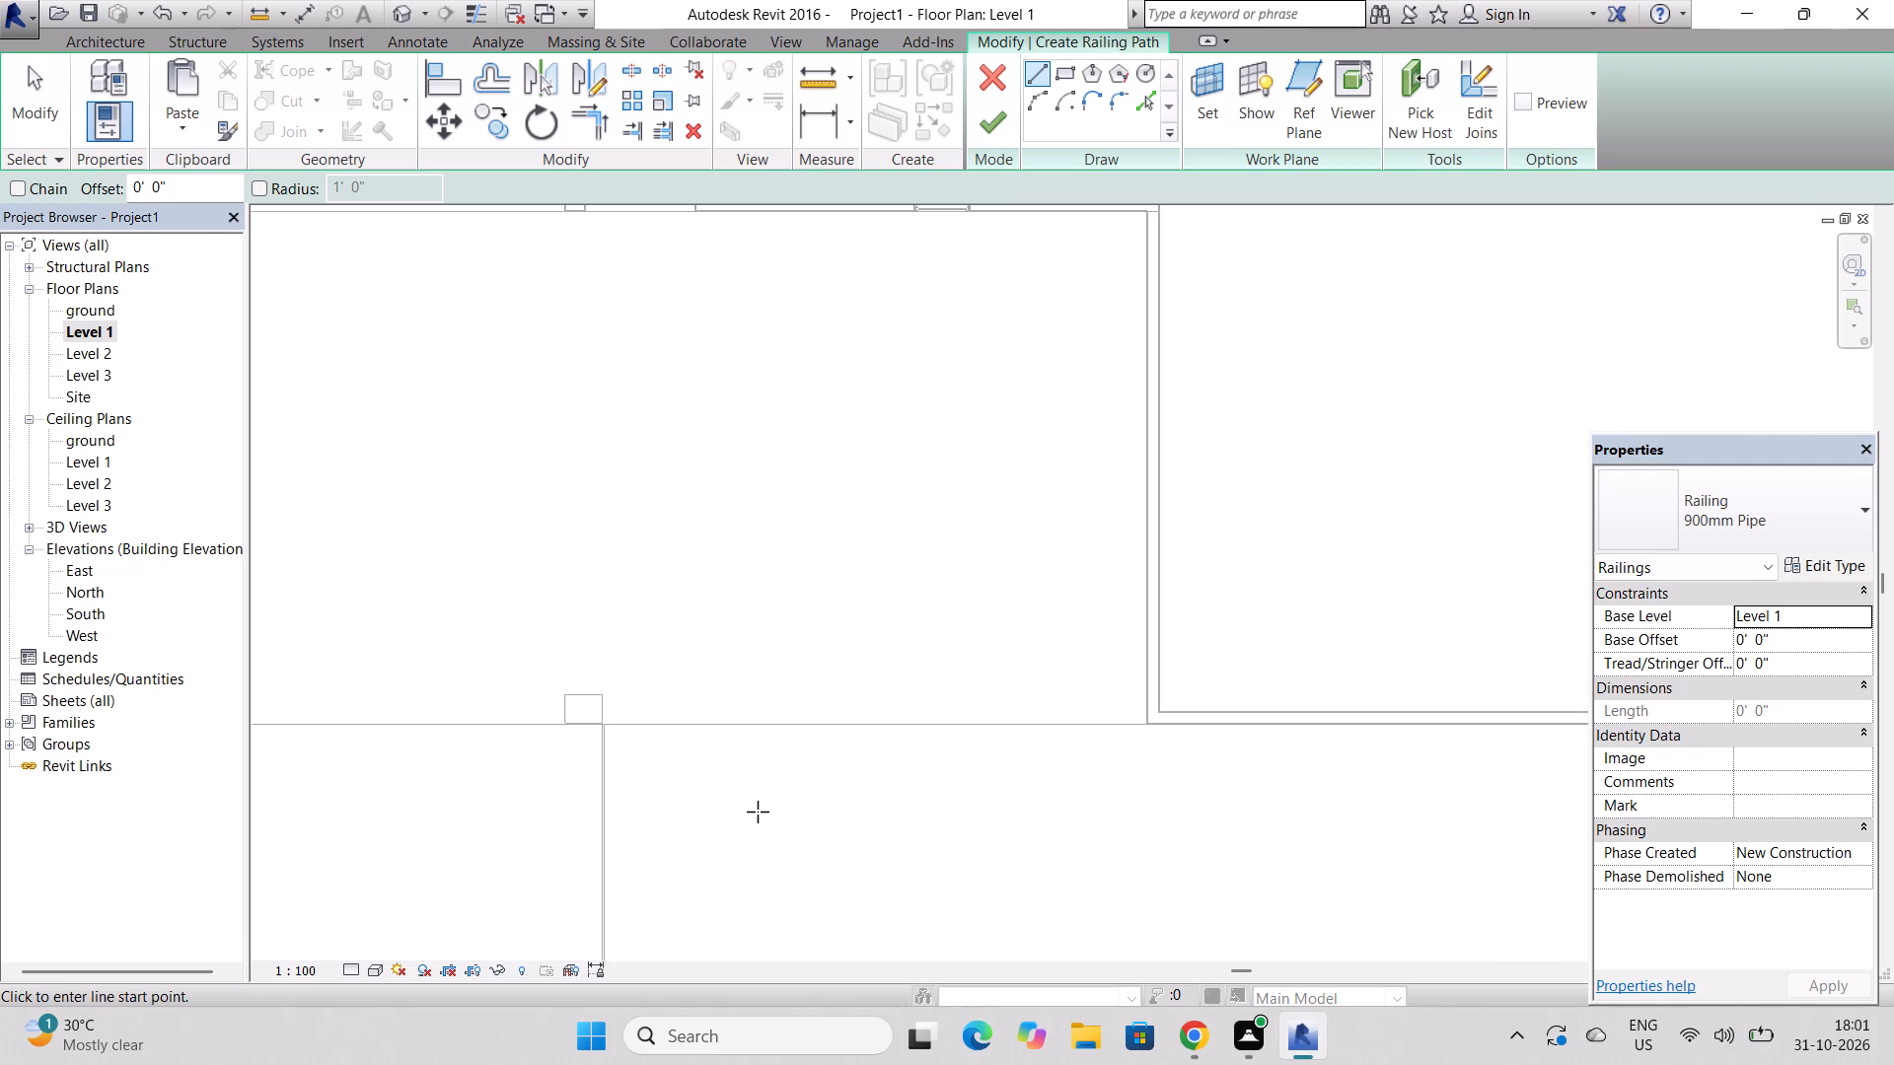
pyautogui.scroll(2, 758, 812)
pyautogui.scroll(3, 543, 706)
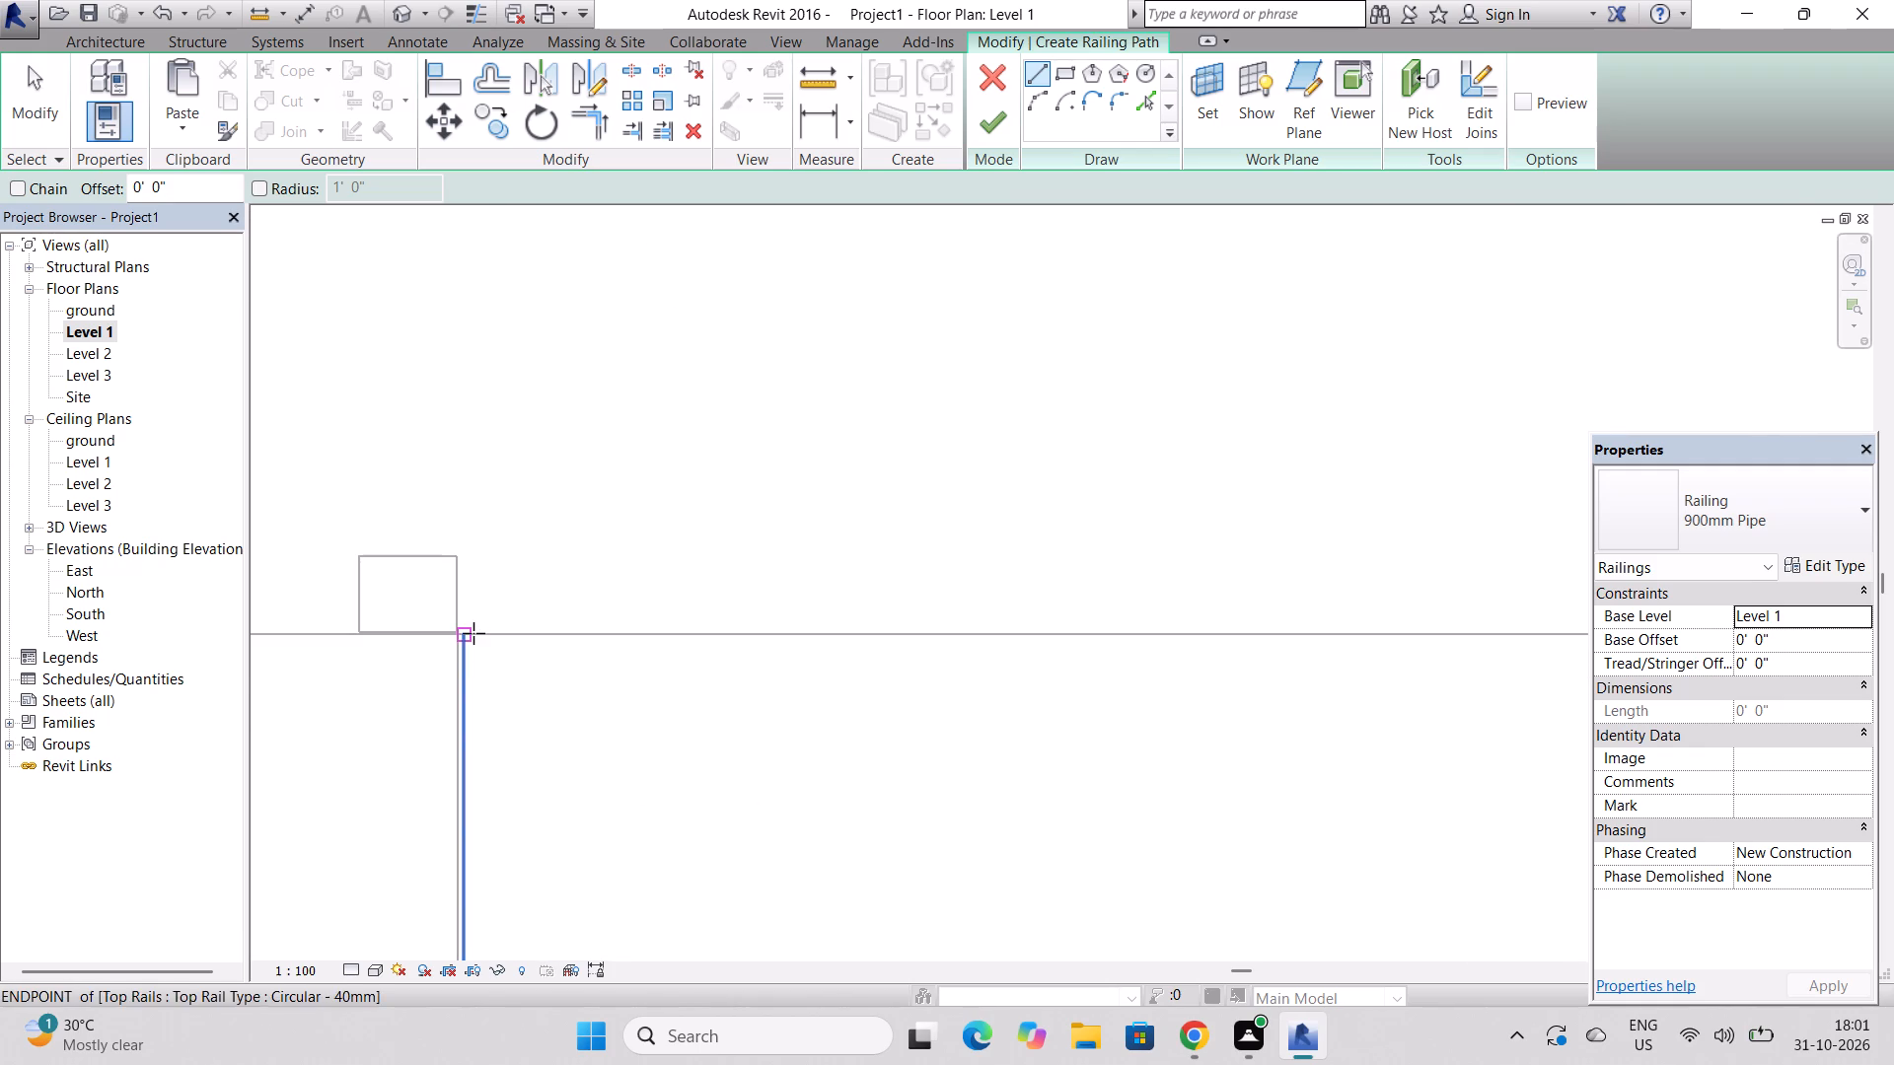
pyautogui.click(473, 633)
pyautogui.scroll(-4, 473, 633)
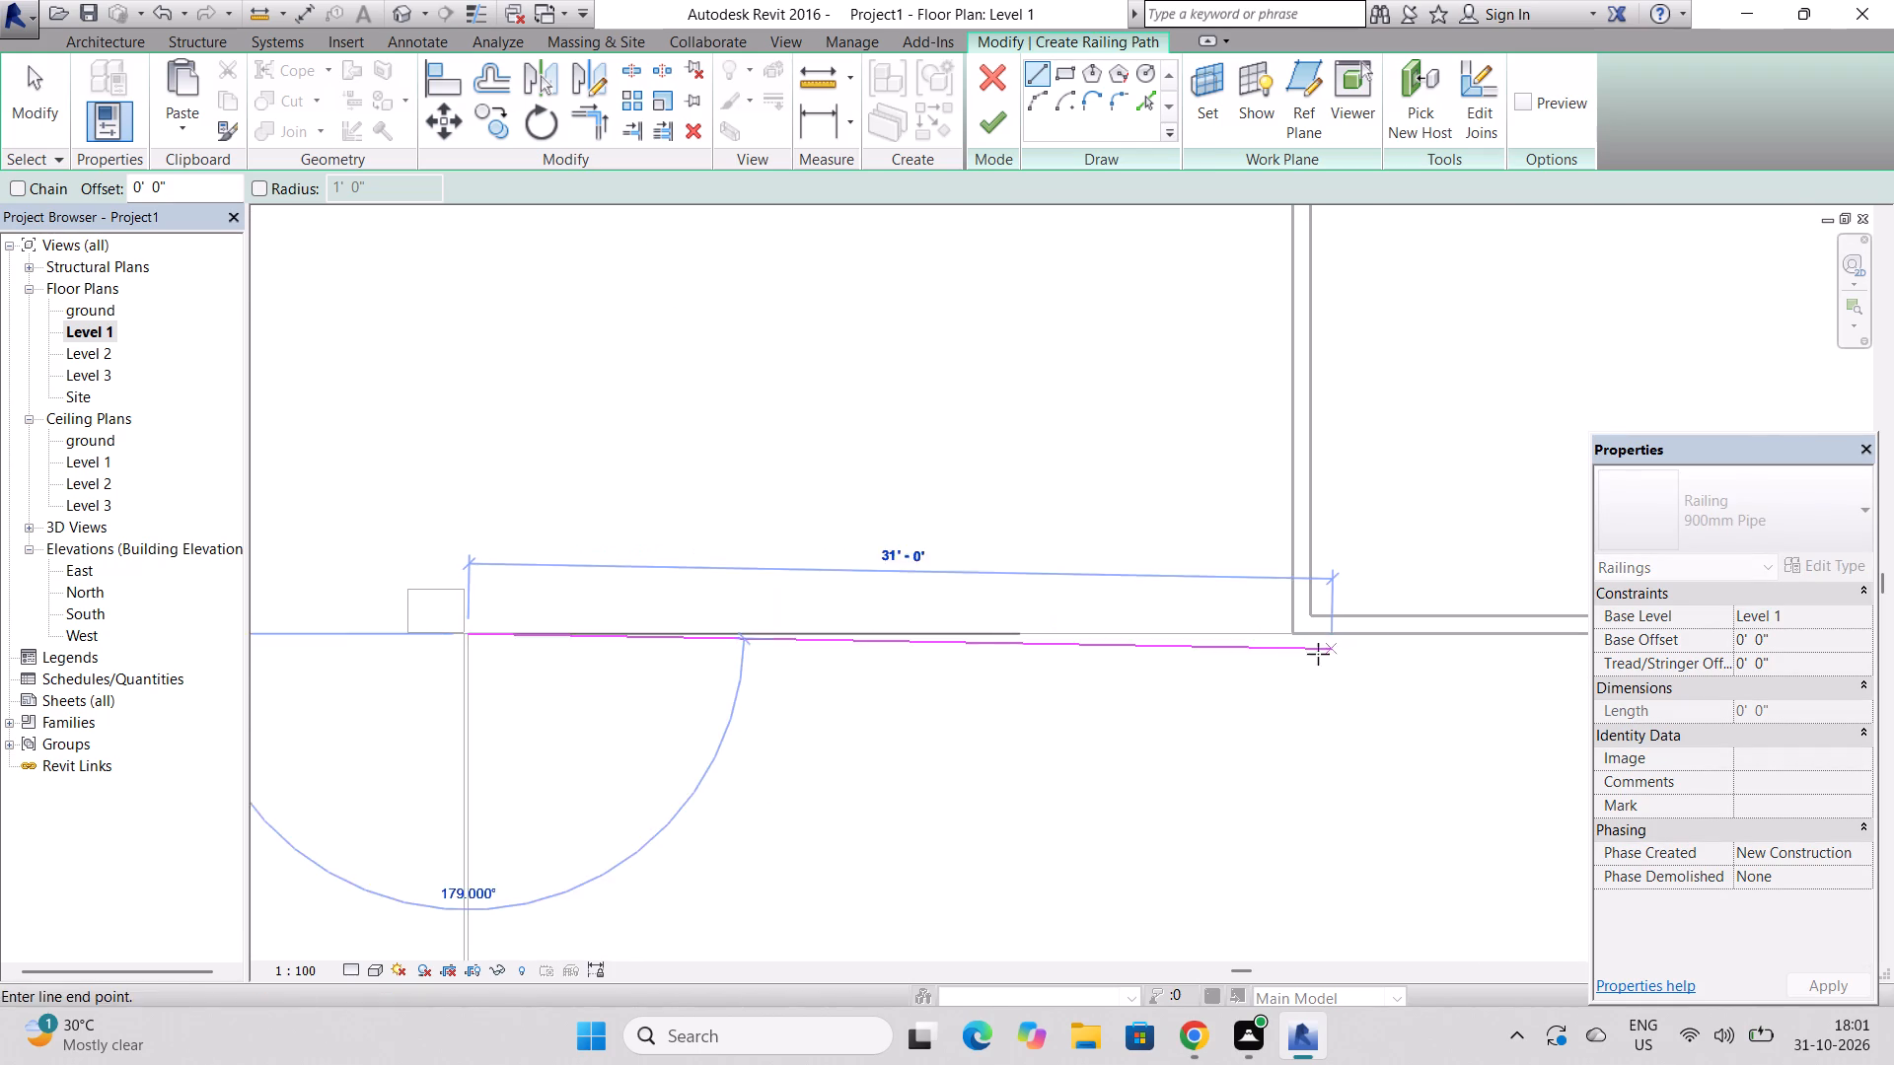
pyautogui.click(1290, 630)
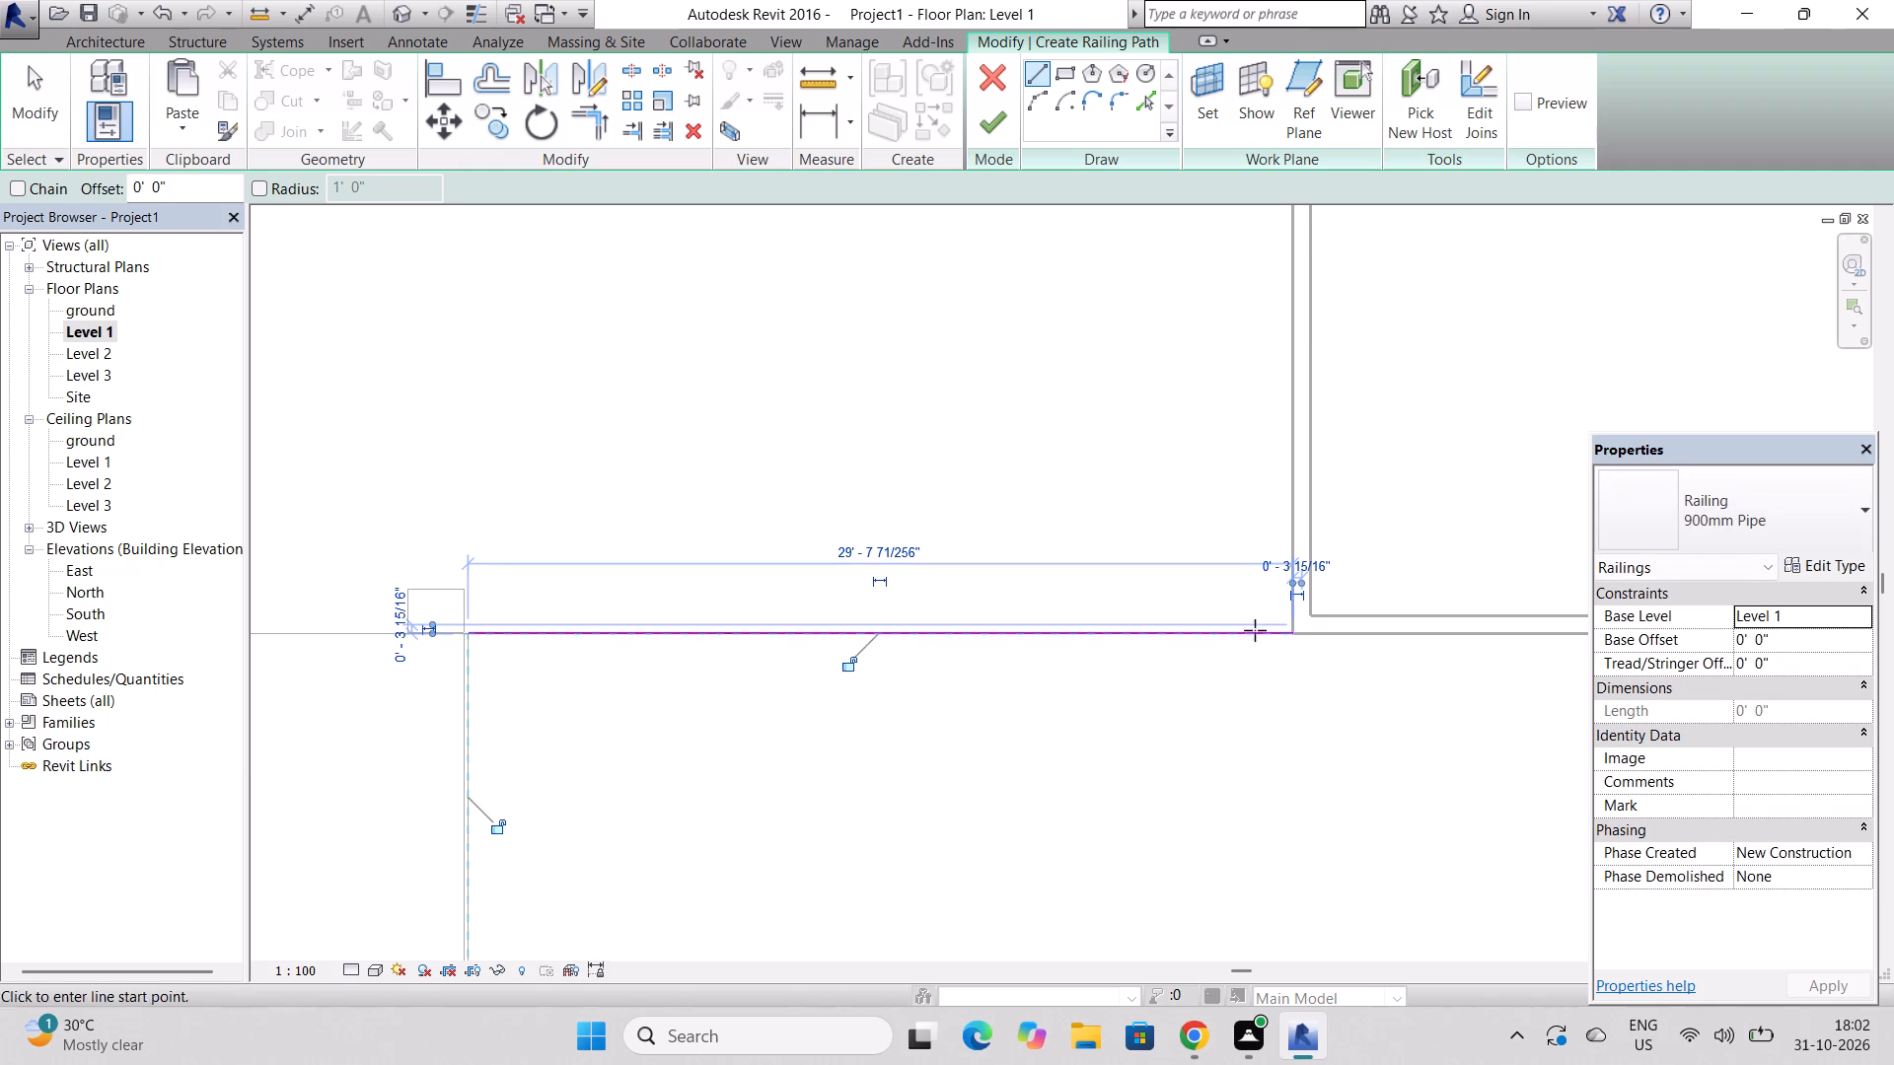
pyautogui.click(979, 116)
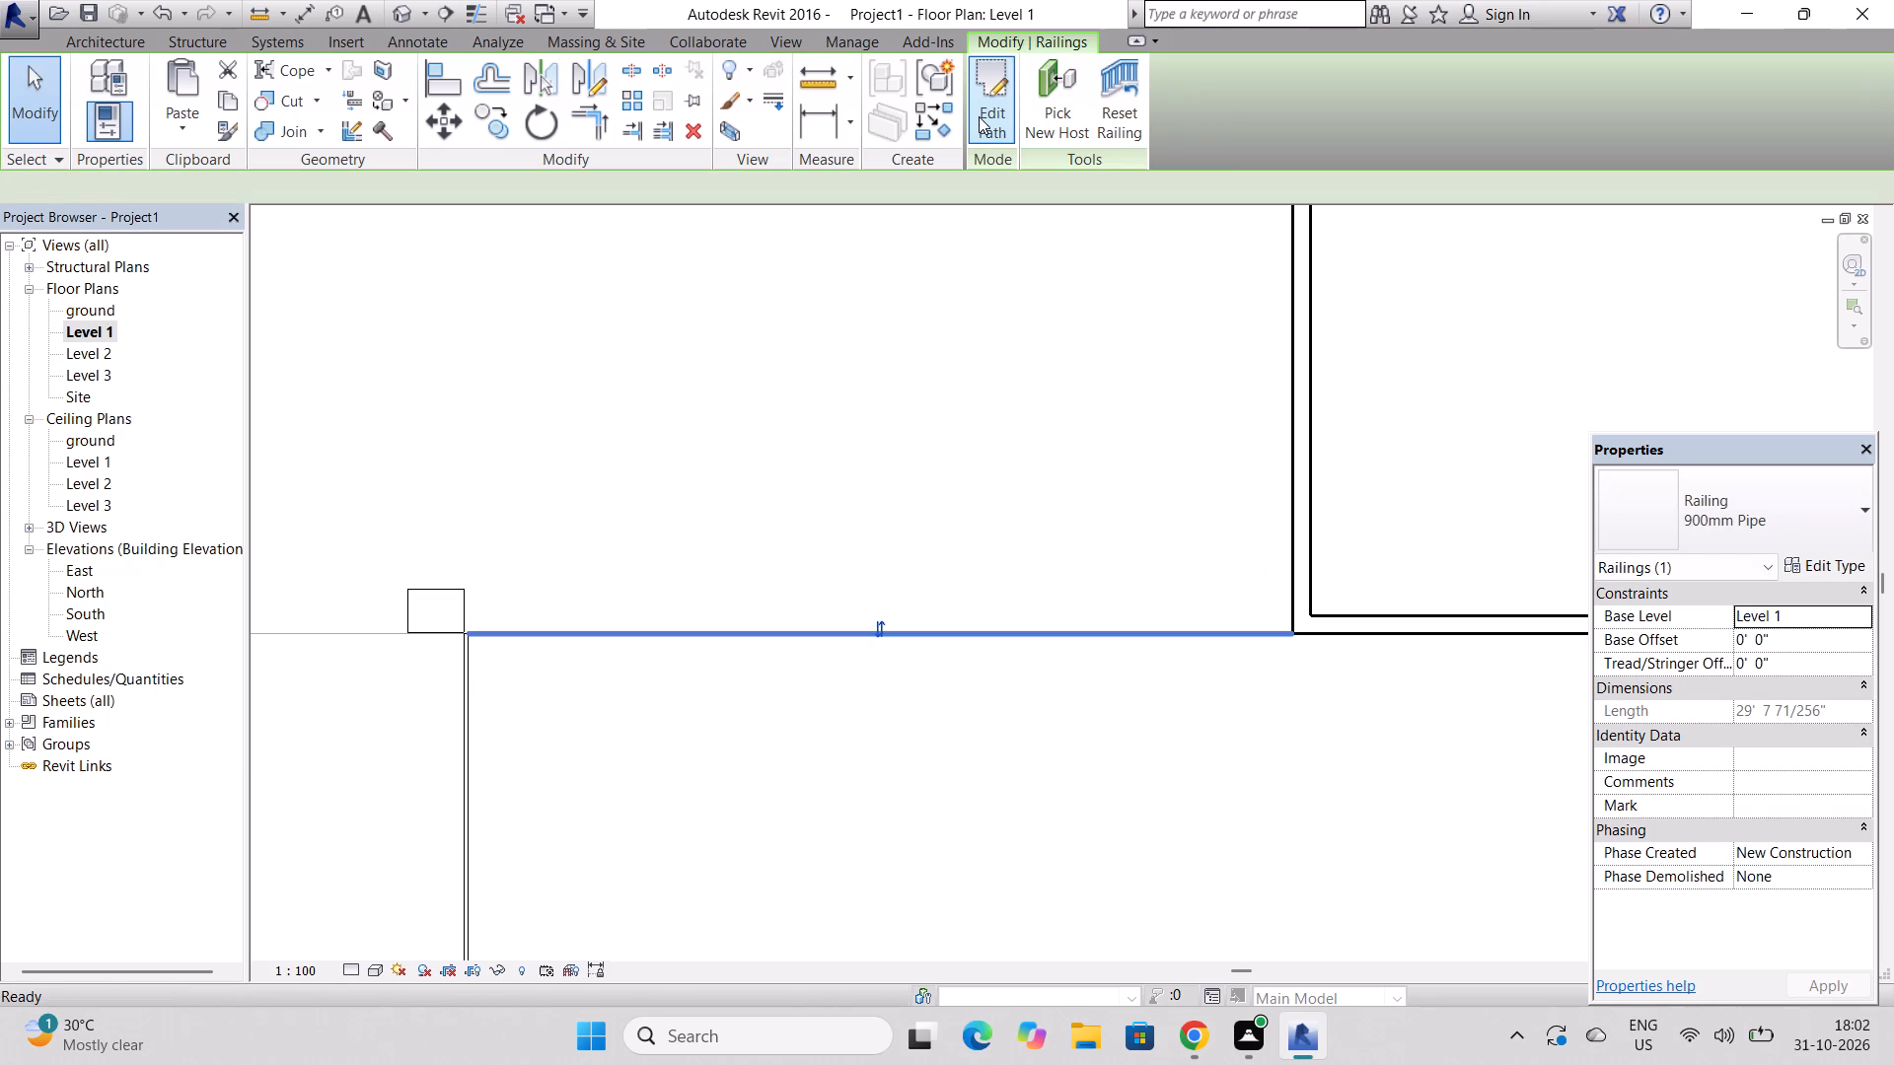
# Change the new porch railing's type to Glass Panel - Bottom Fill and view it in 3D.
pyautogui.click(1806, 484)
pyautogui.click(1761, 684)
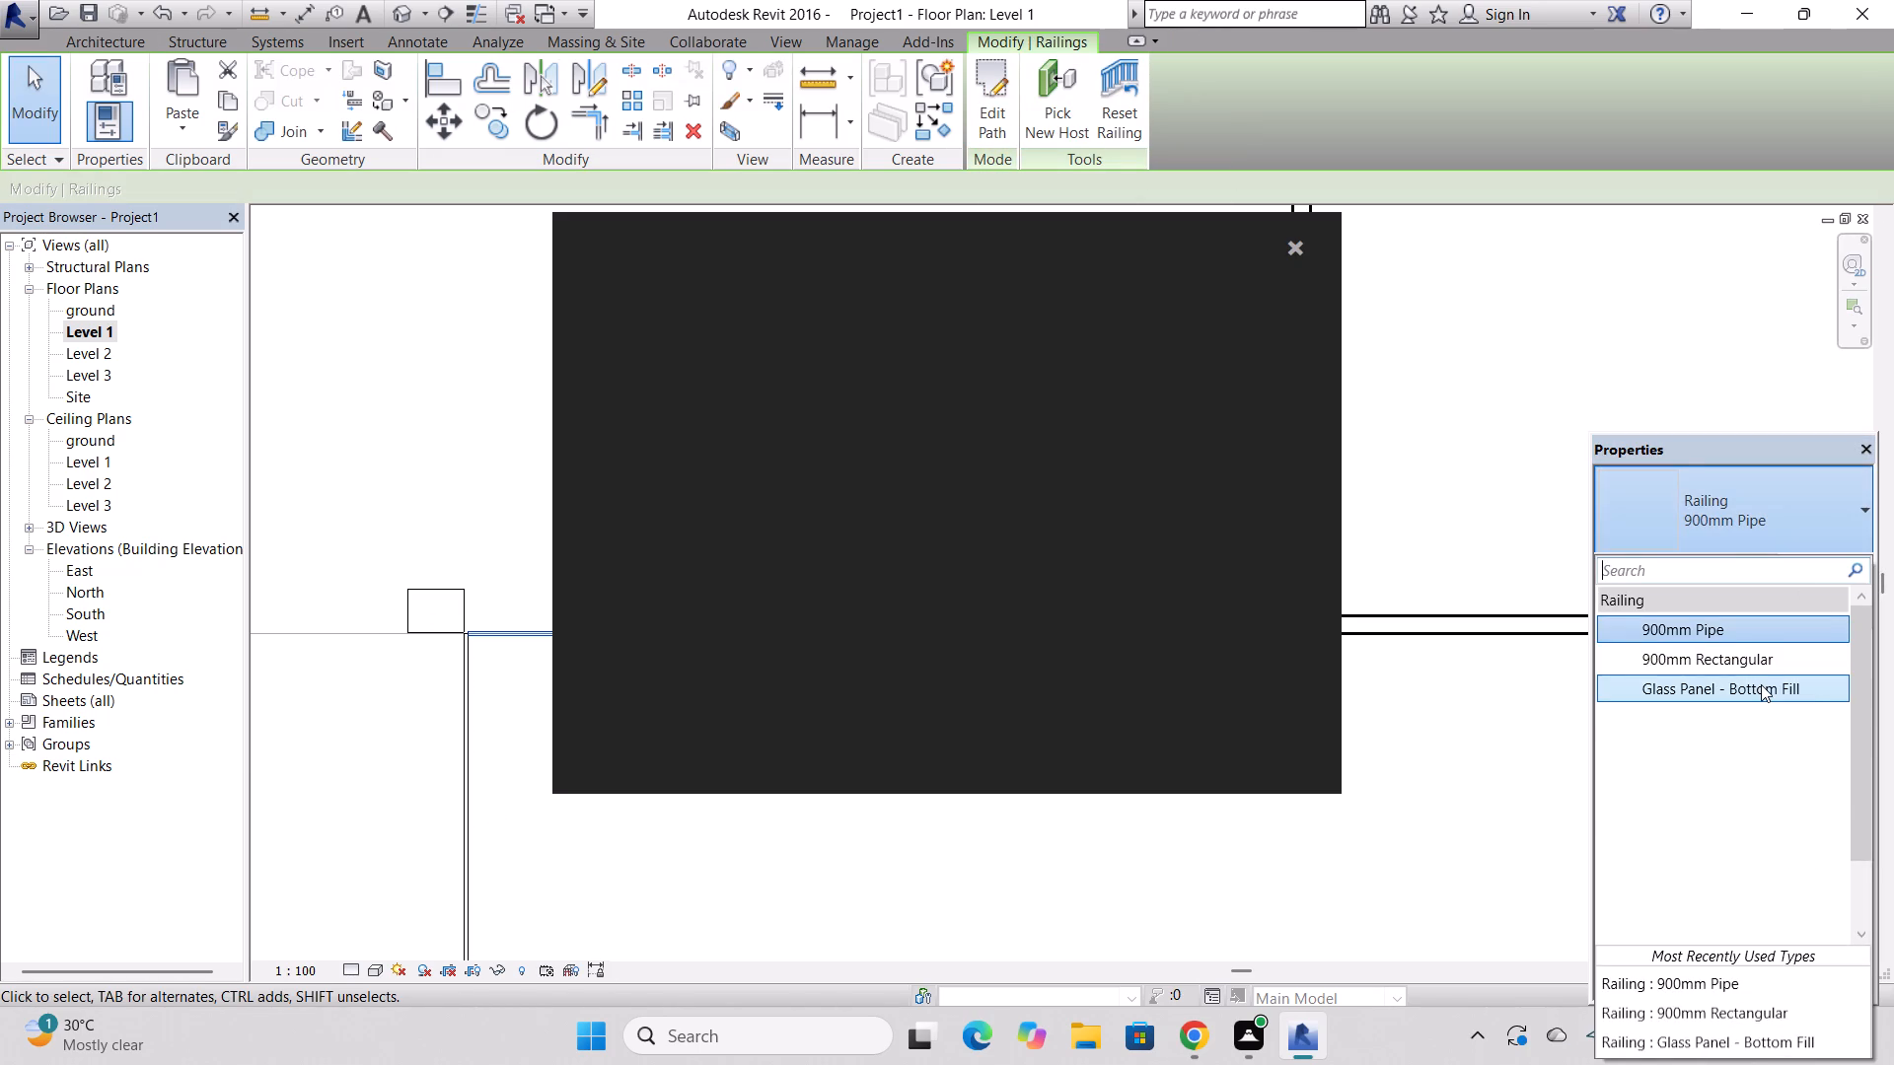
pyautogui.click(1298, 238)
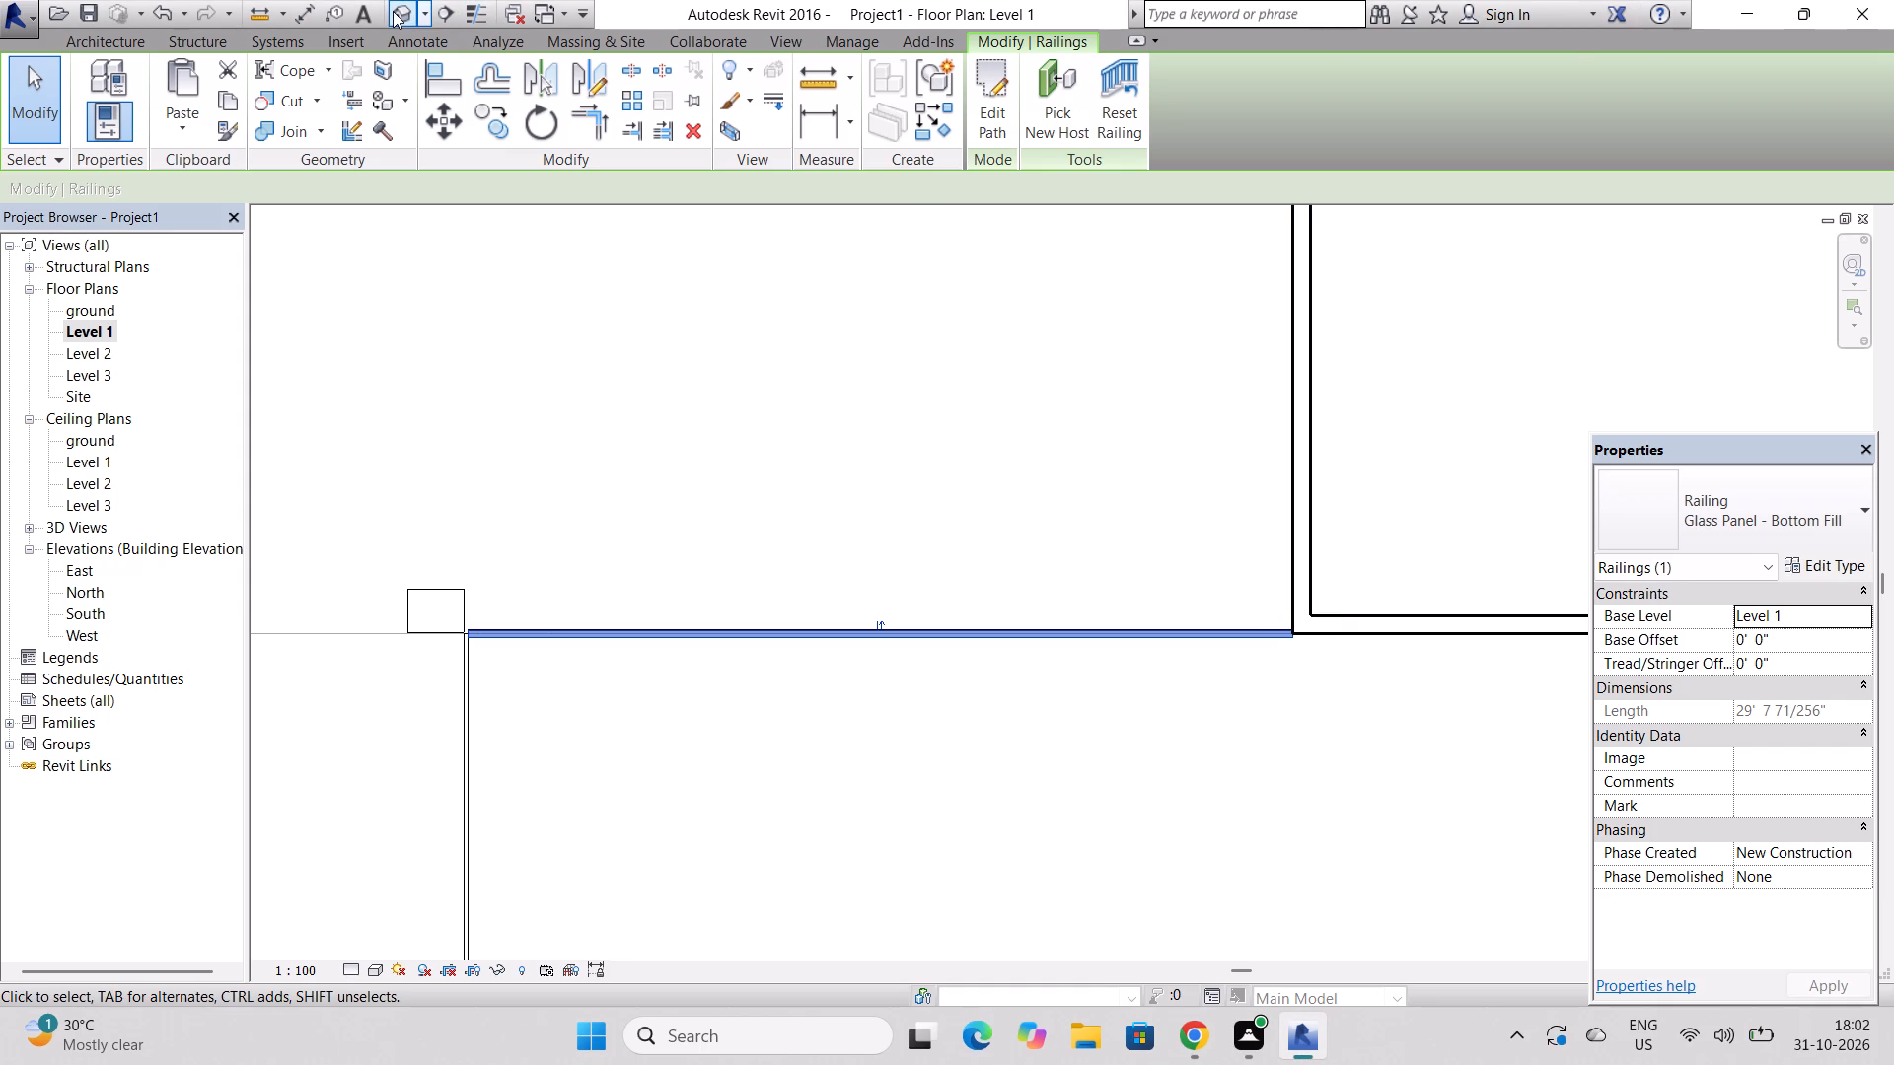
pyautogui.click(393, 11)
pyautogui.scroll(-5, 483, 409)
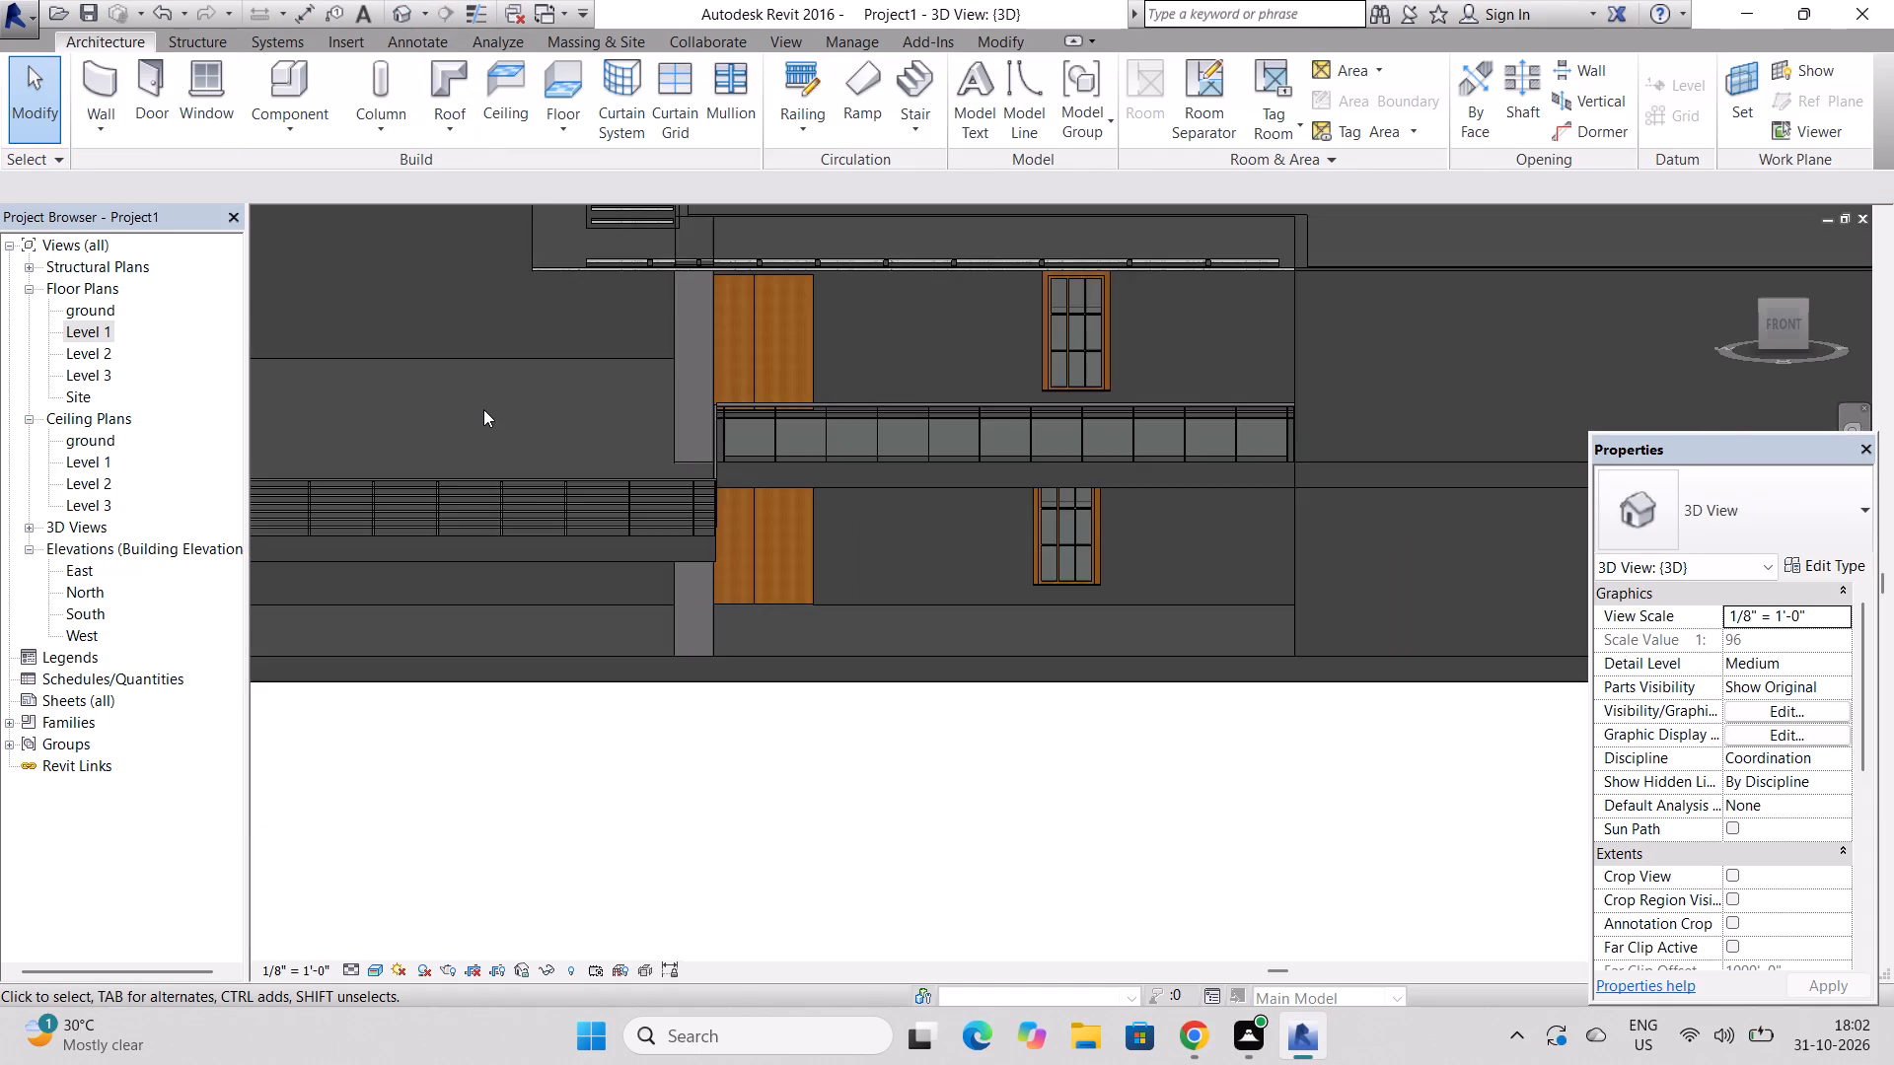
# Examine the building's front in the 3D view, comparing the raised west block, the porch and the lower east wing.
pyautogui.scroll(-5, 483, 409)
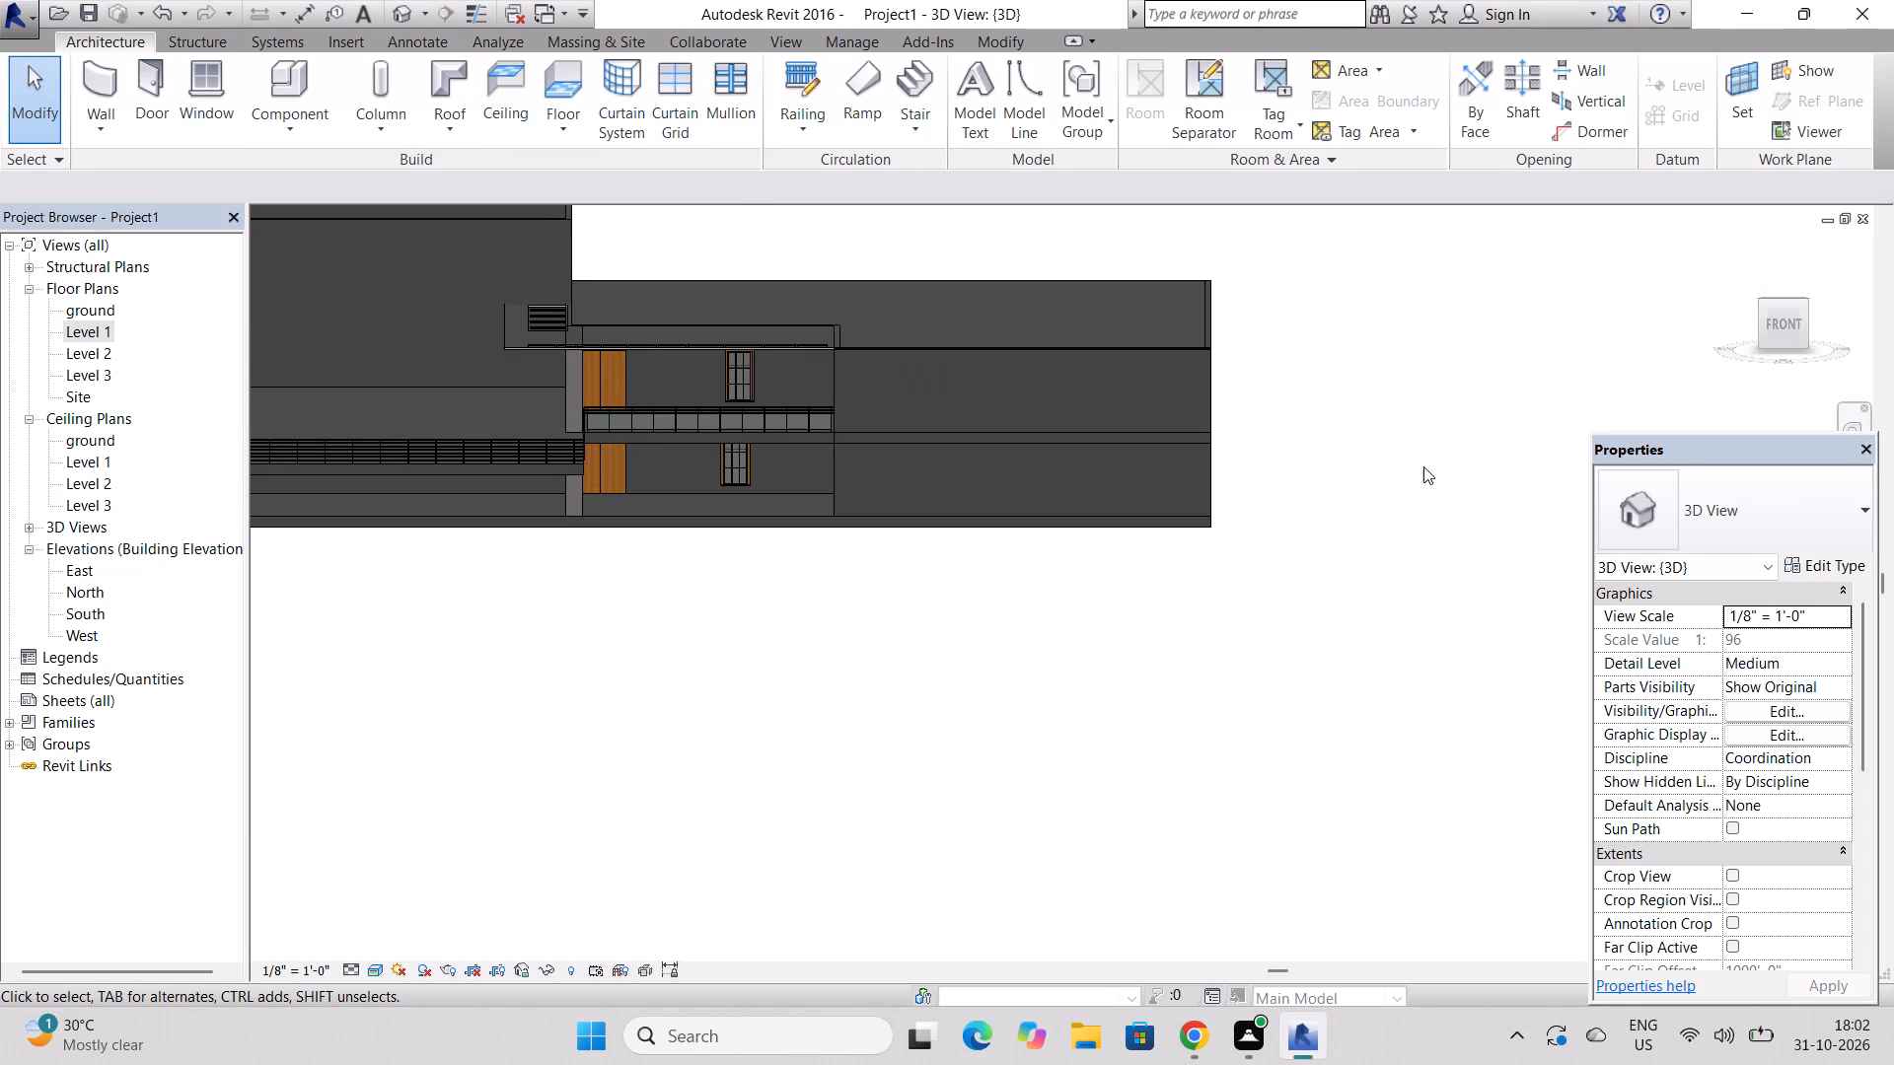
pyautogui.click(1423, 466)
pyautogui.scroll(3, 1379, 687)
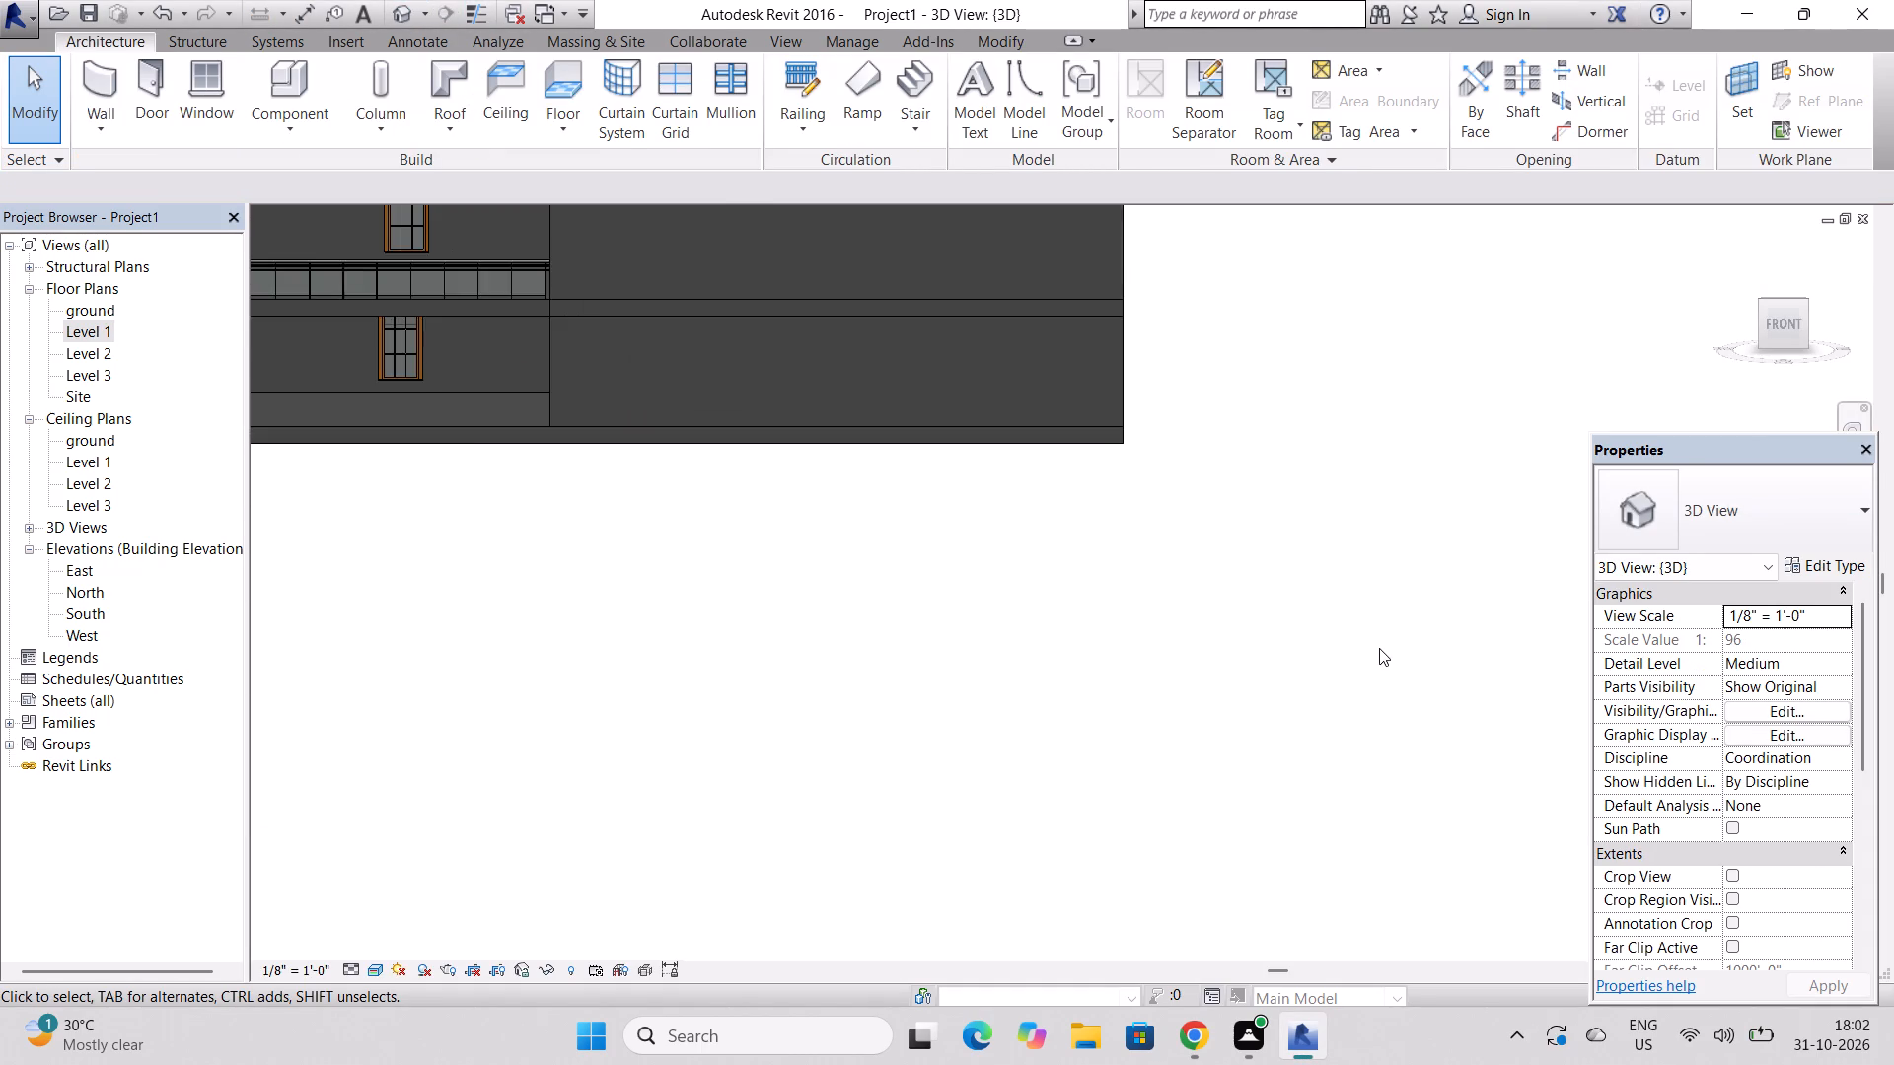
pyautogui.scroll(2, 1379, 648)
pyautogui.scroll(-7, 1434, 734)
pyautogui.scroll(2, 961, 570)
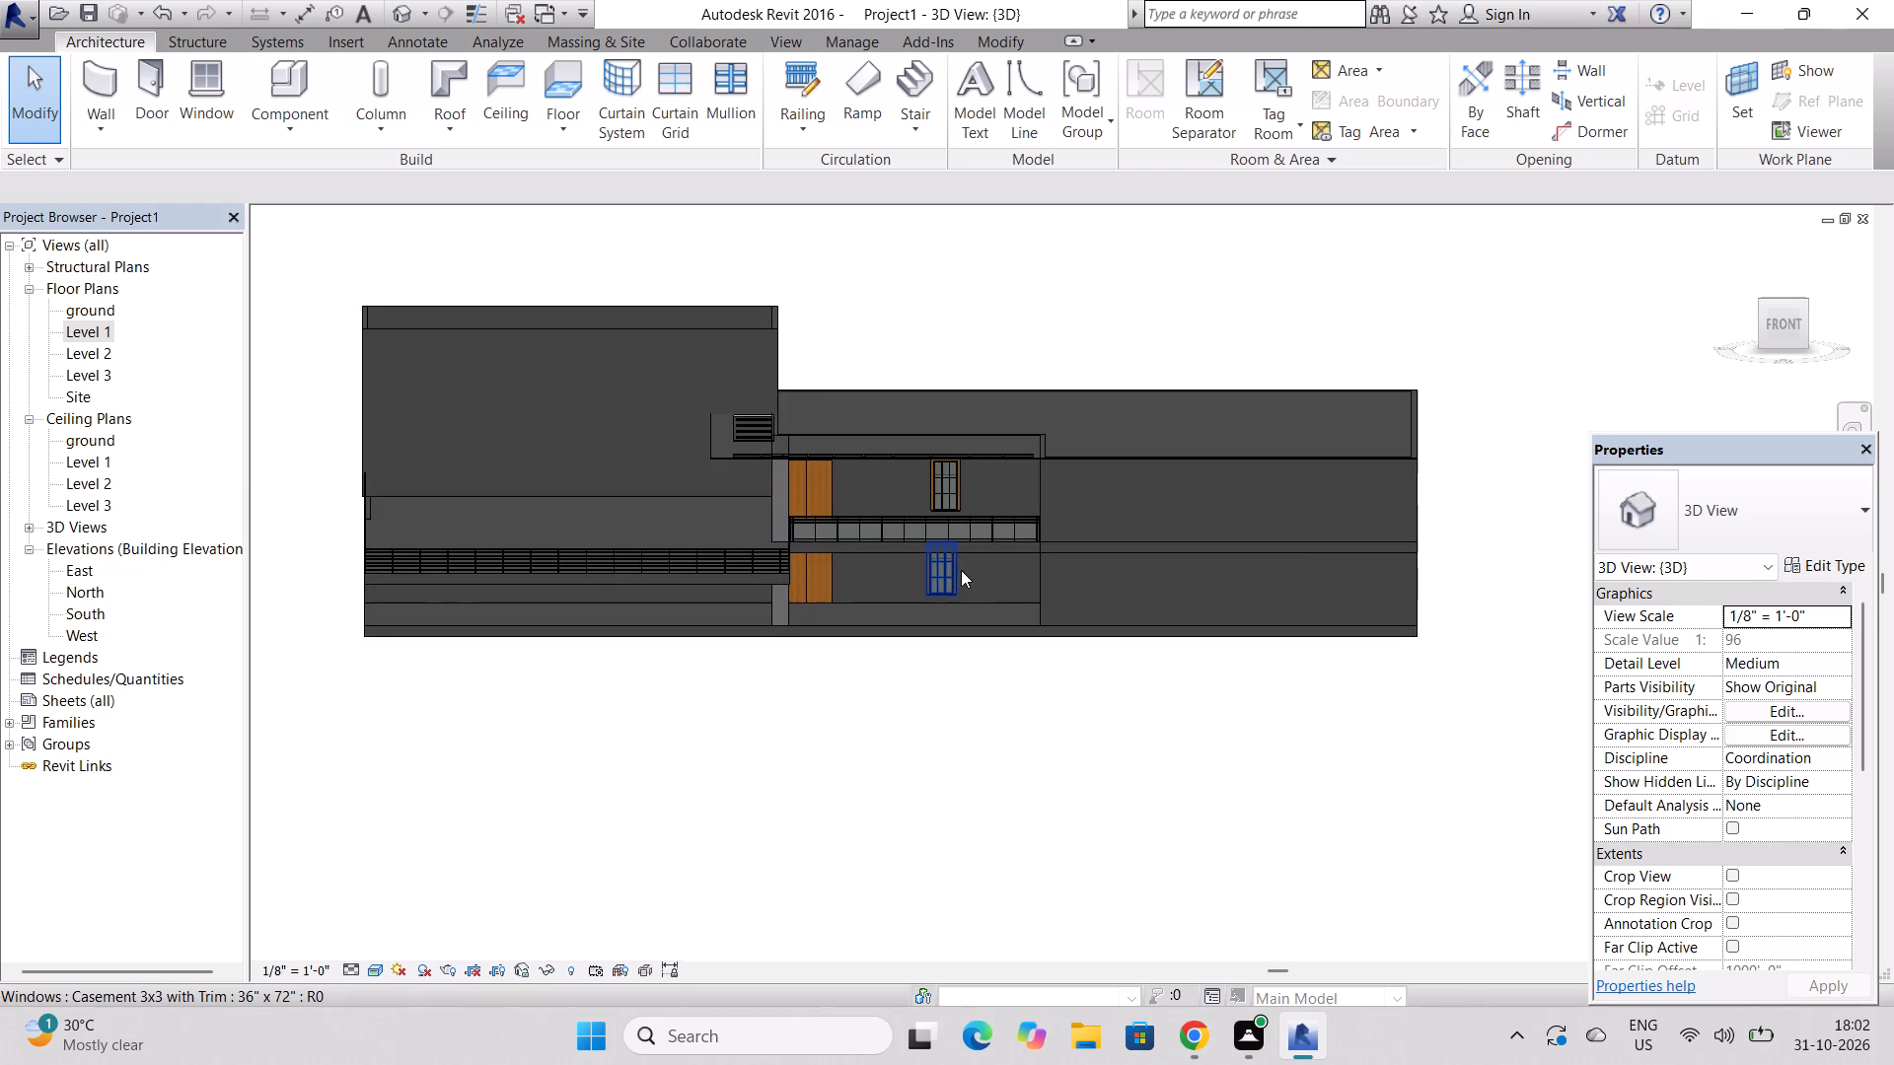
pyautogui.scroll(4, 961, 570)
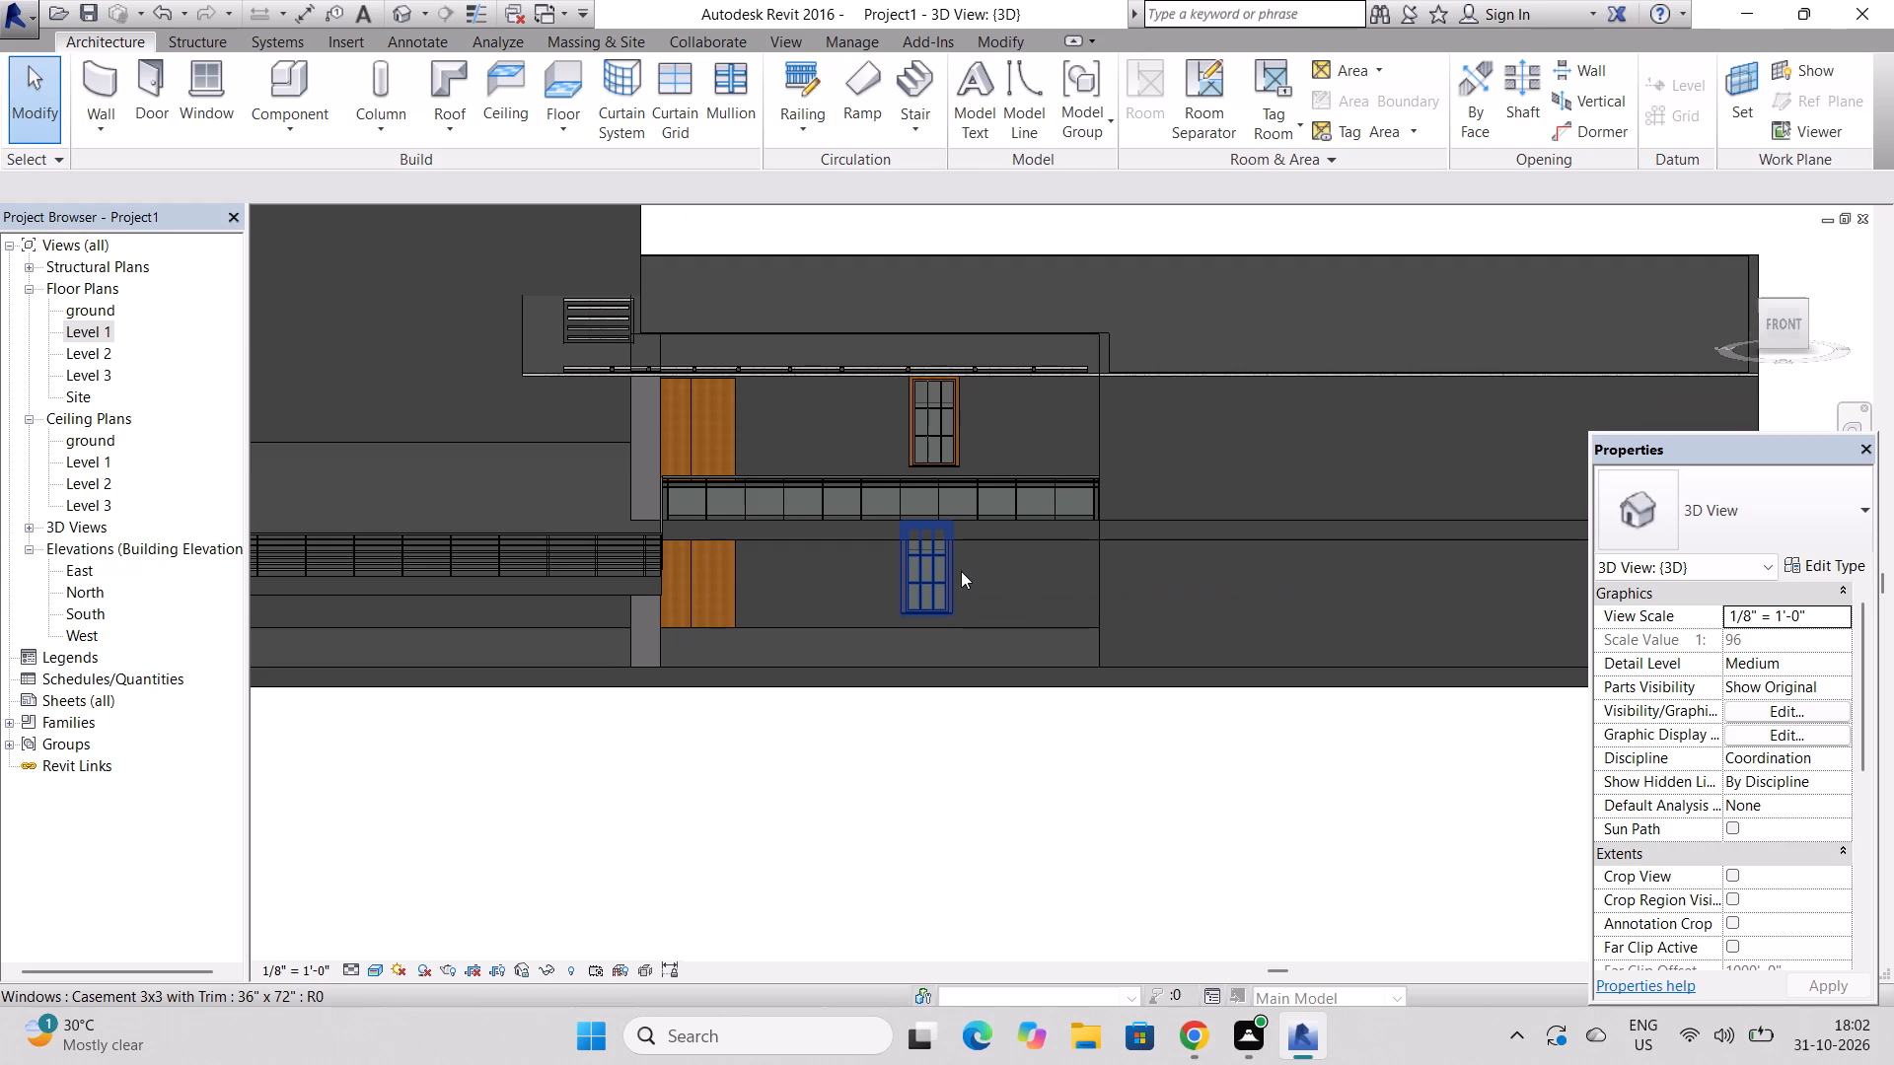
pyautogui.scroll(-6, 1201, 537)
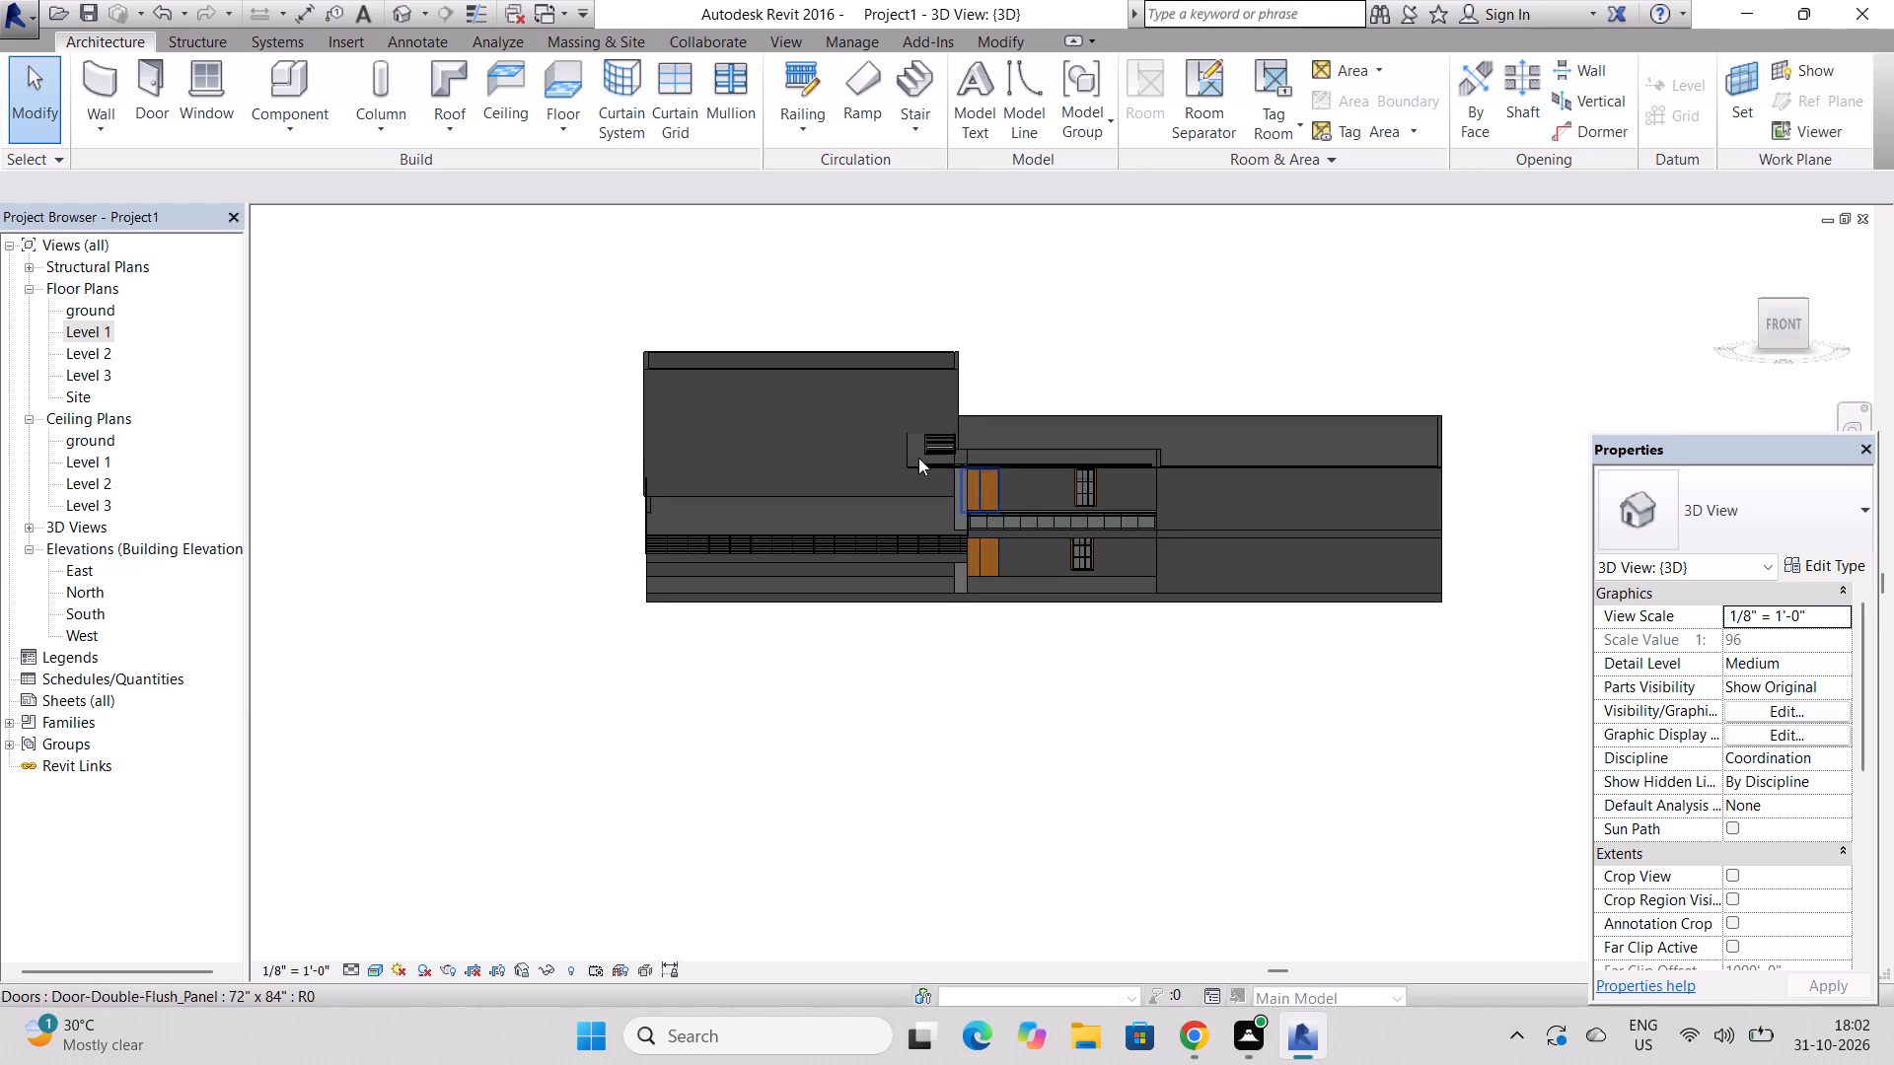
pyautogui.scroll(4, 839, 375)
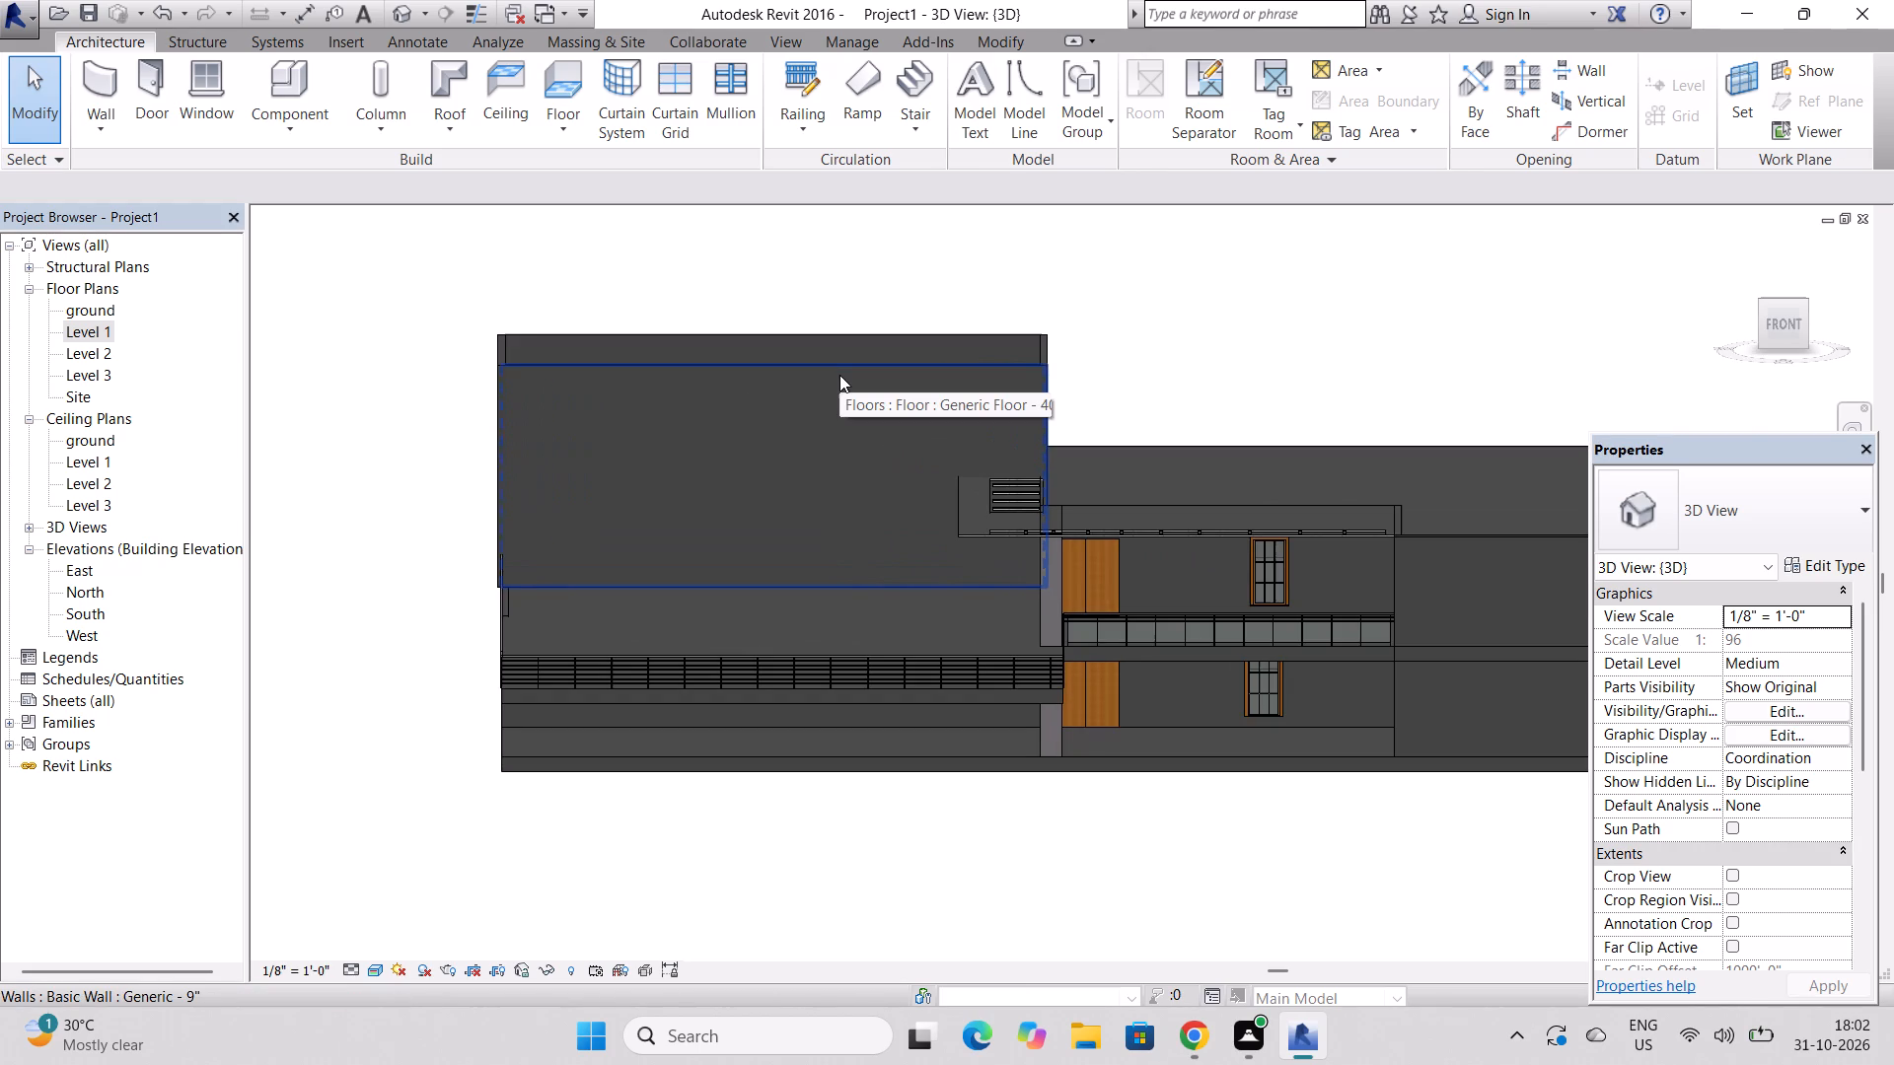
pyautogui.scroll(-4, 839, 376)
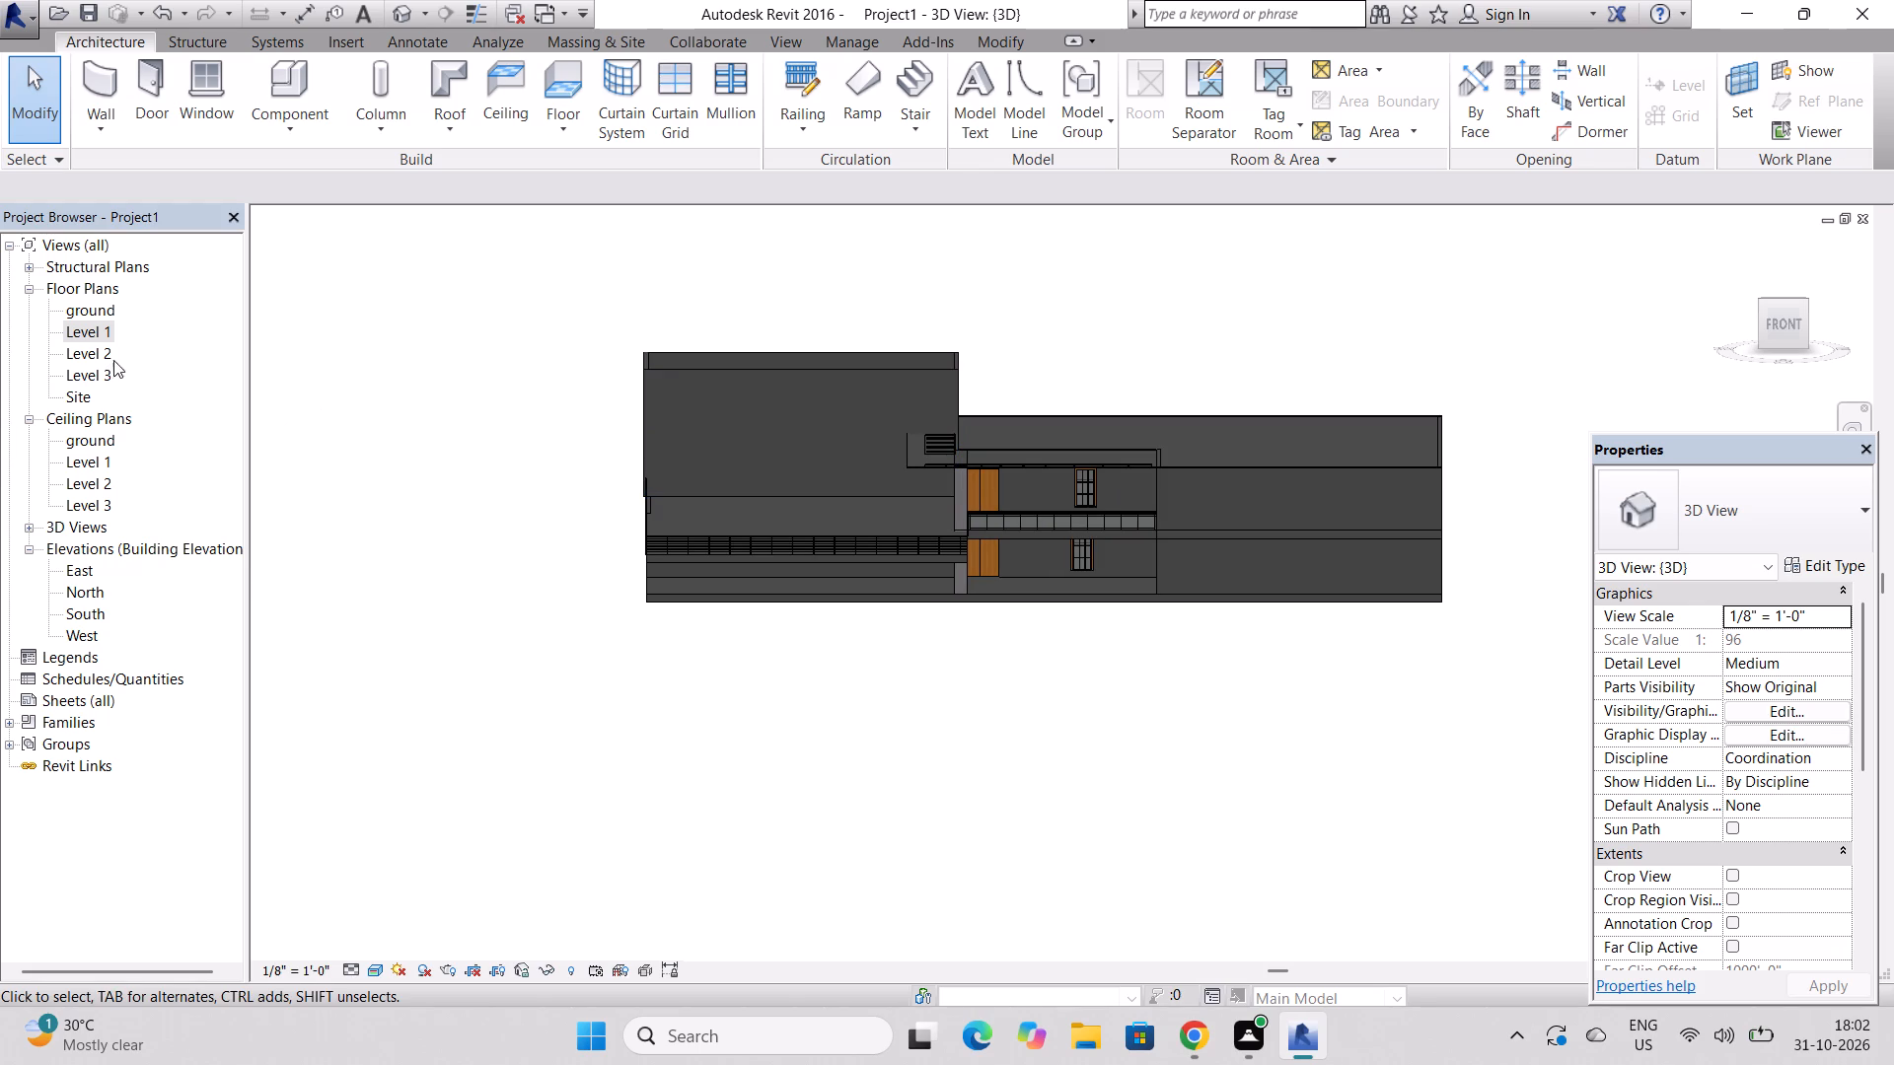
pyautogui.scroll(10, 1129, 464)
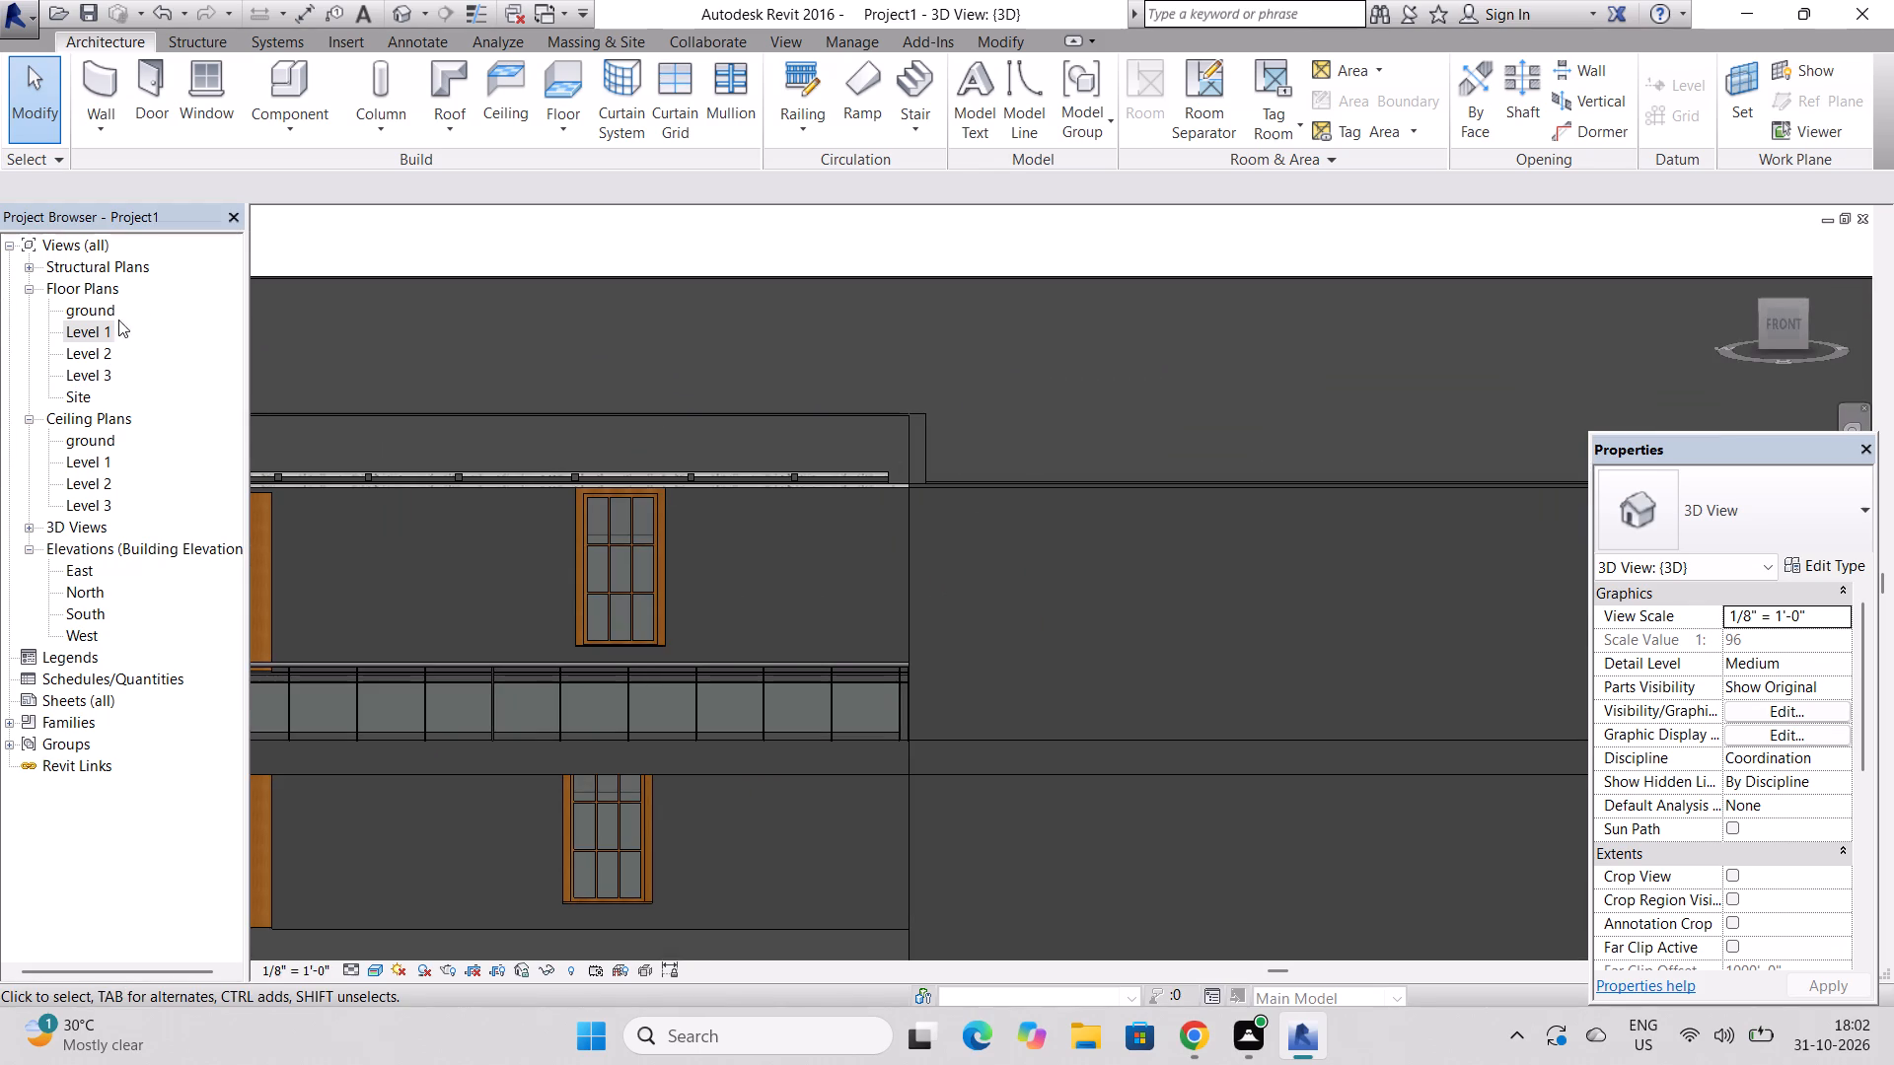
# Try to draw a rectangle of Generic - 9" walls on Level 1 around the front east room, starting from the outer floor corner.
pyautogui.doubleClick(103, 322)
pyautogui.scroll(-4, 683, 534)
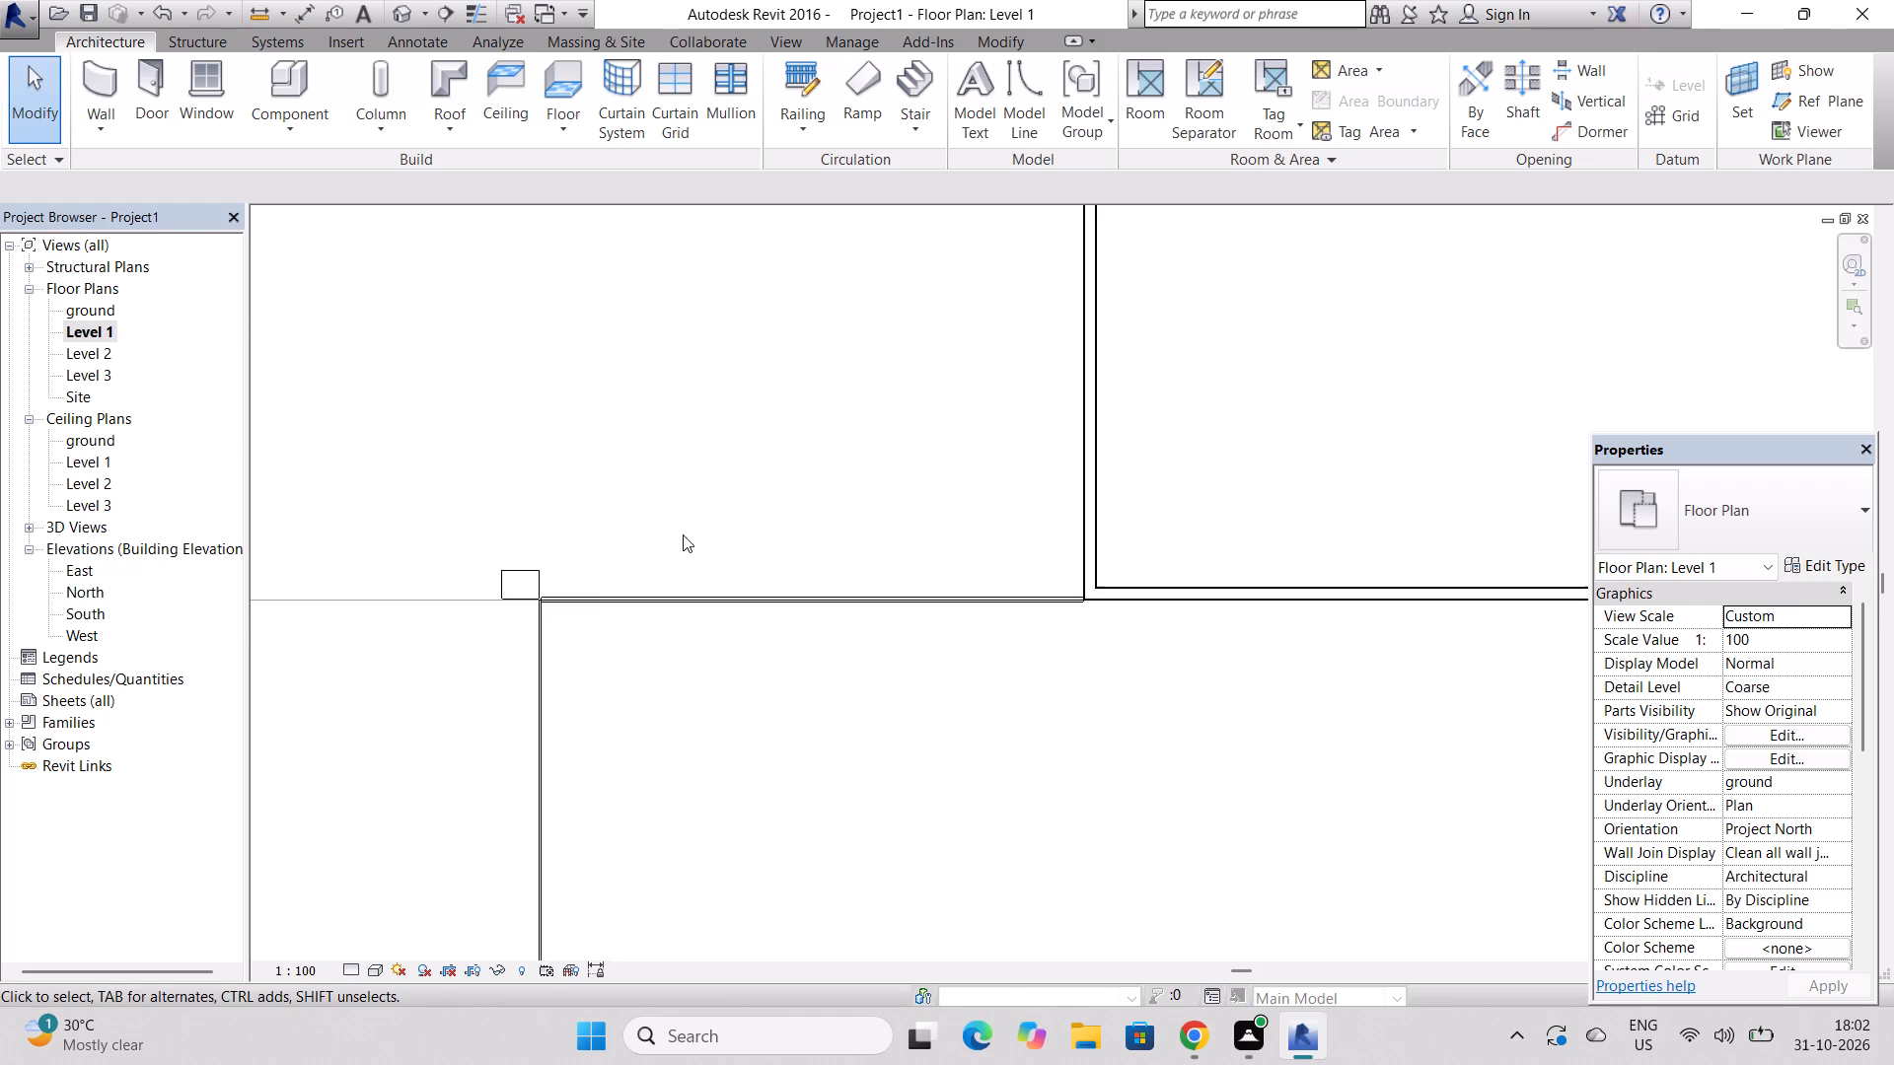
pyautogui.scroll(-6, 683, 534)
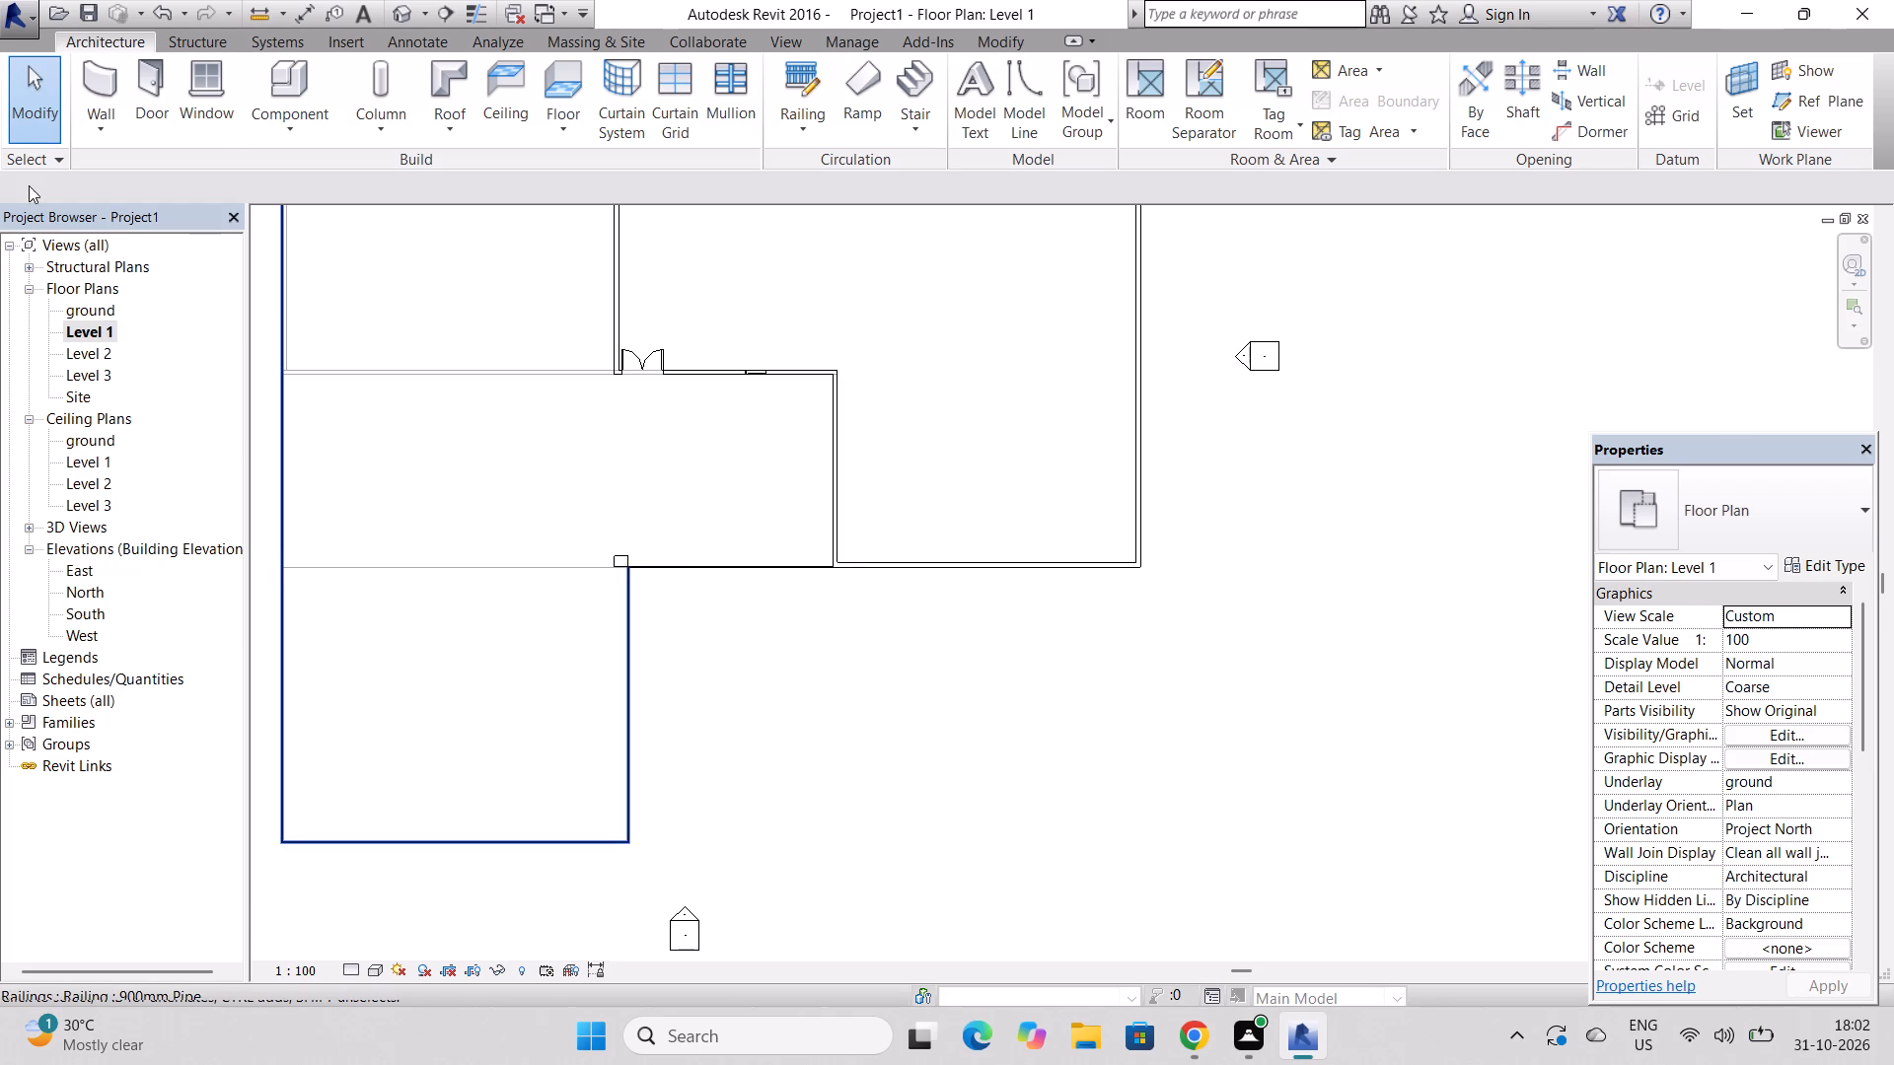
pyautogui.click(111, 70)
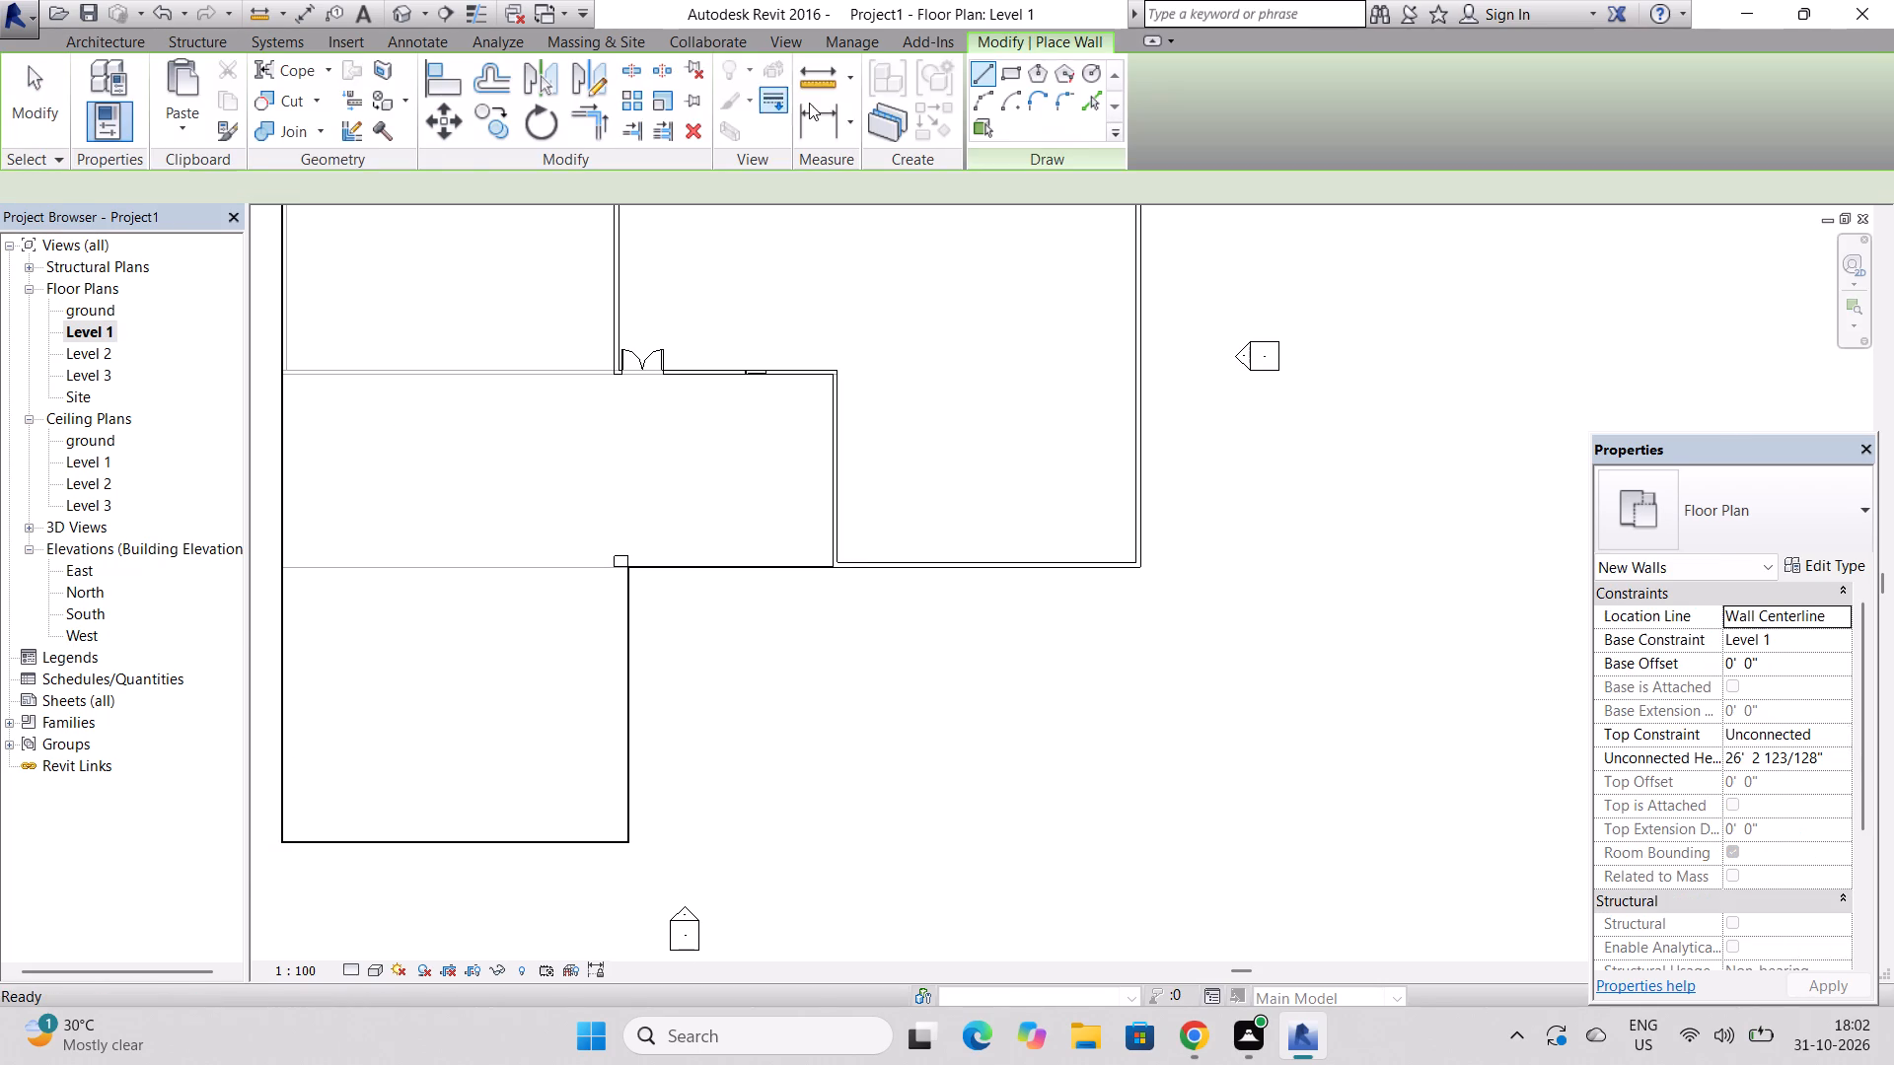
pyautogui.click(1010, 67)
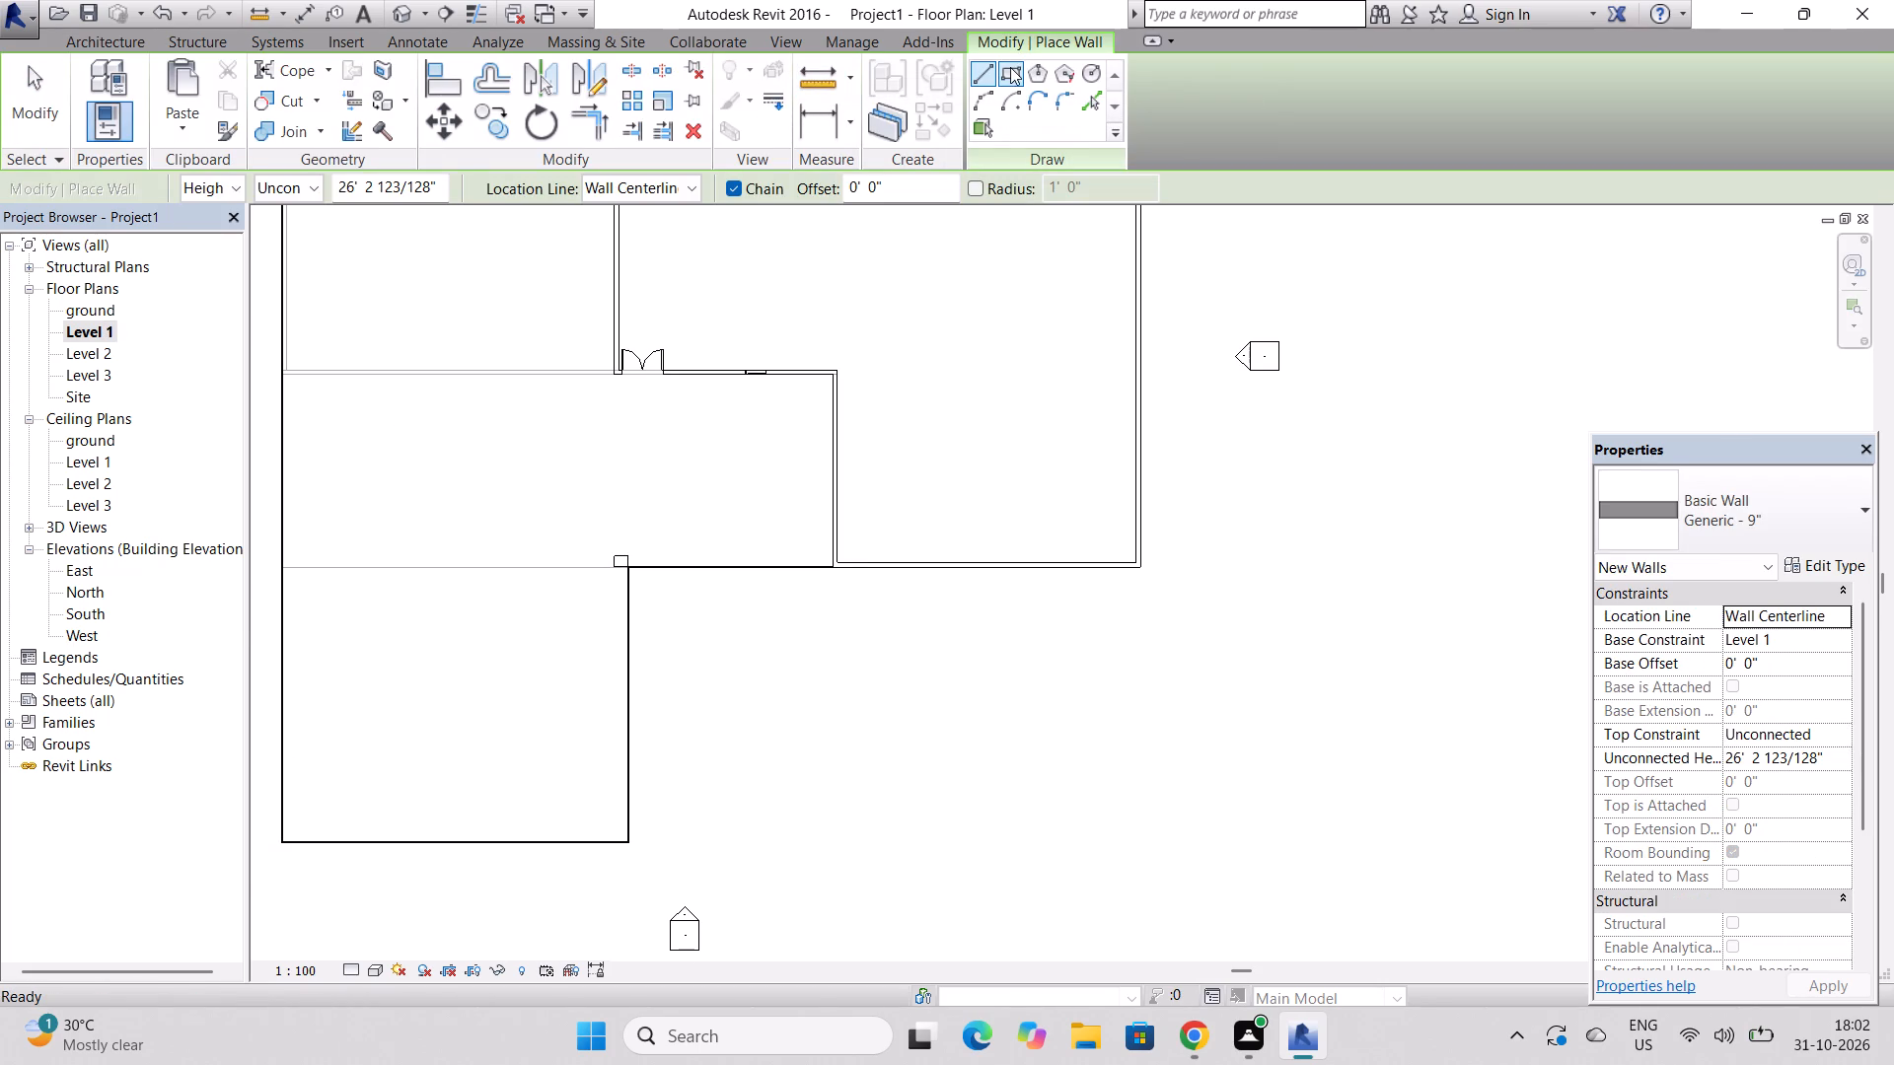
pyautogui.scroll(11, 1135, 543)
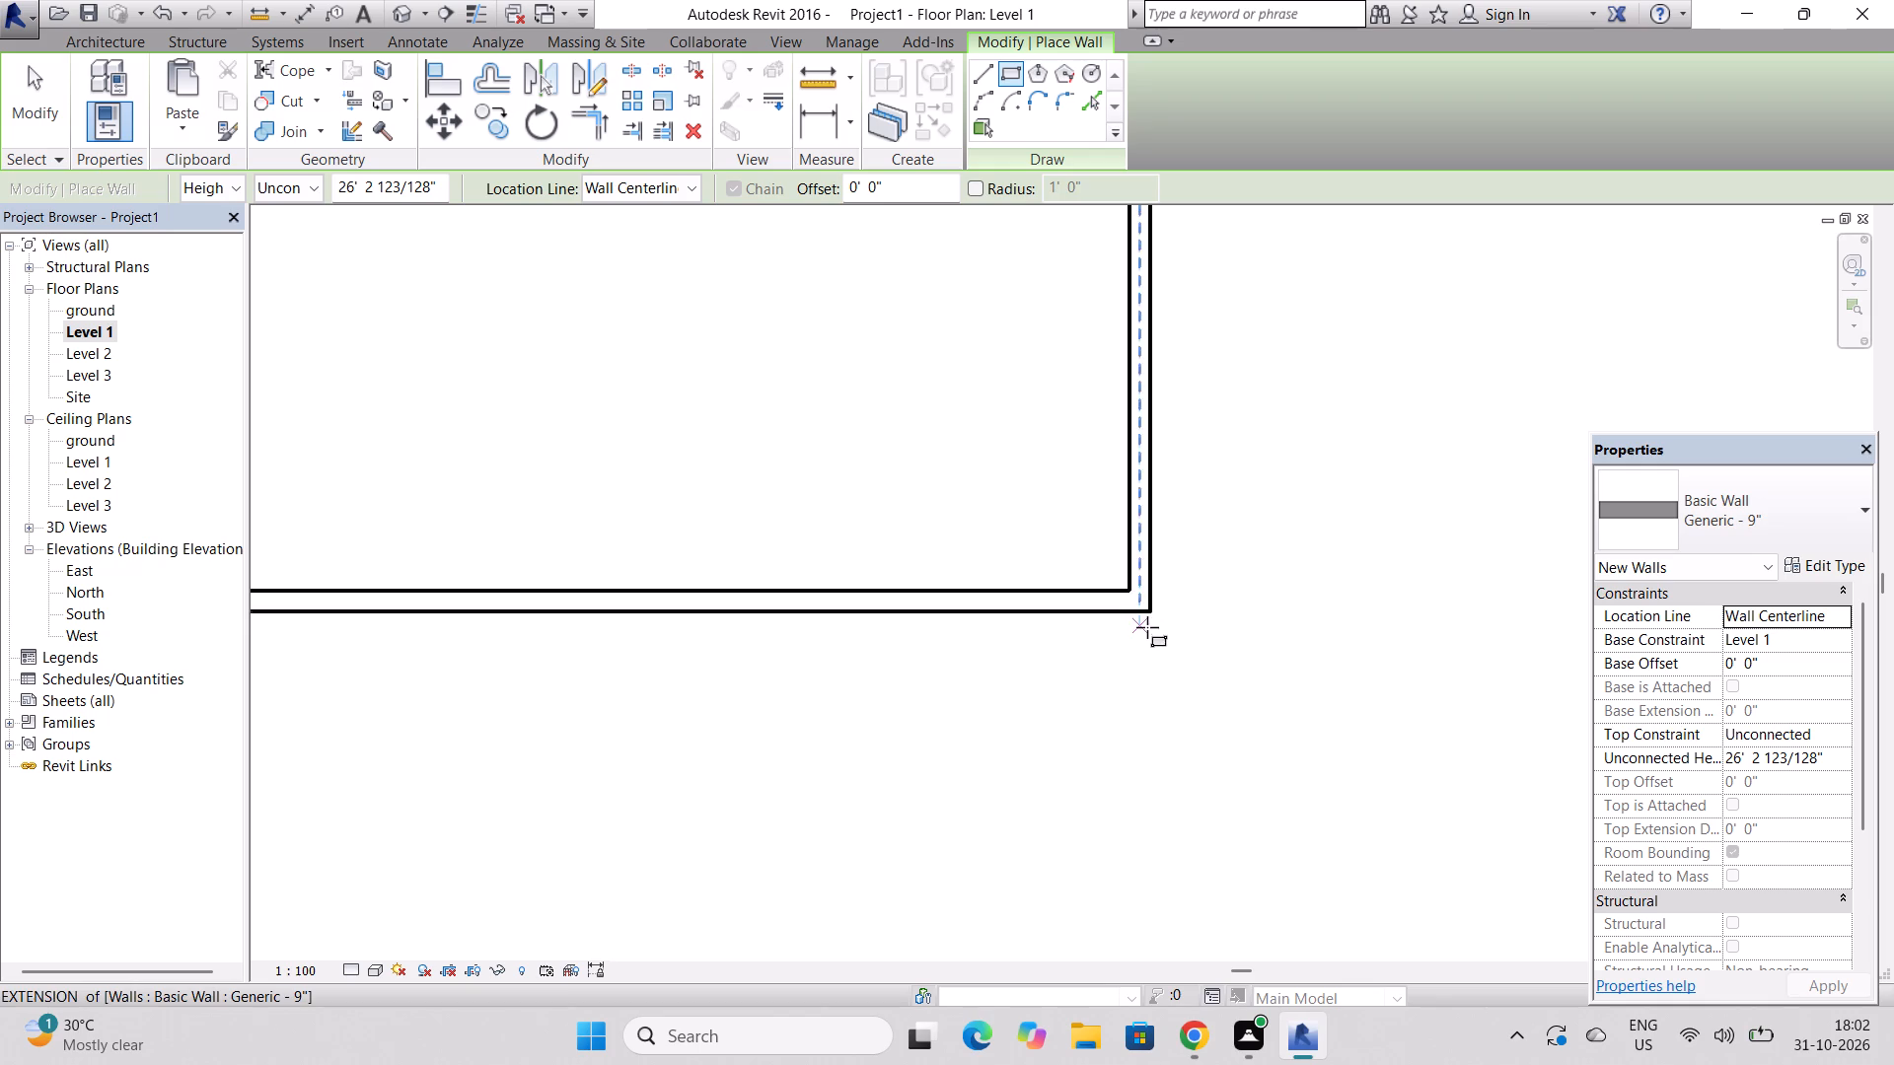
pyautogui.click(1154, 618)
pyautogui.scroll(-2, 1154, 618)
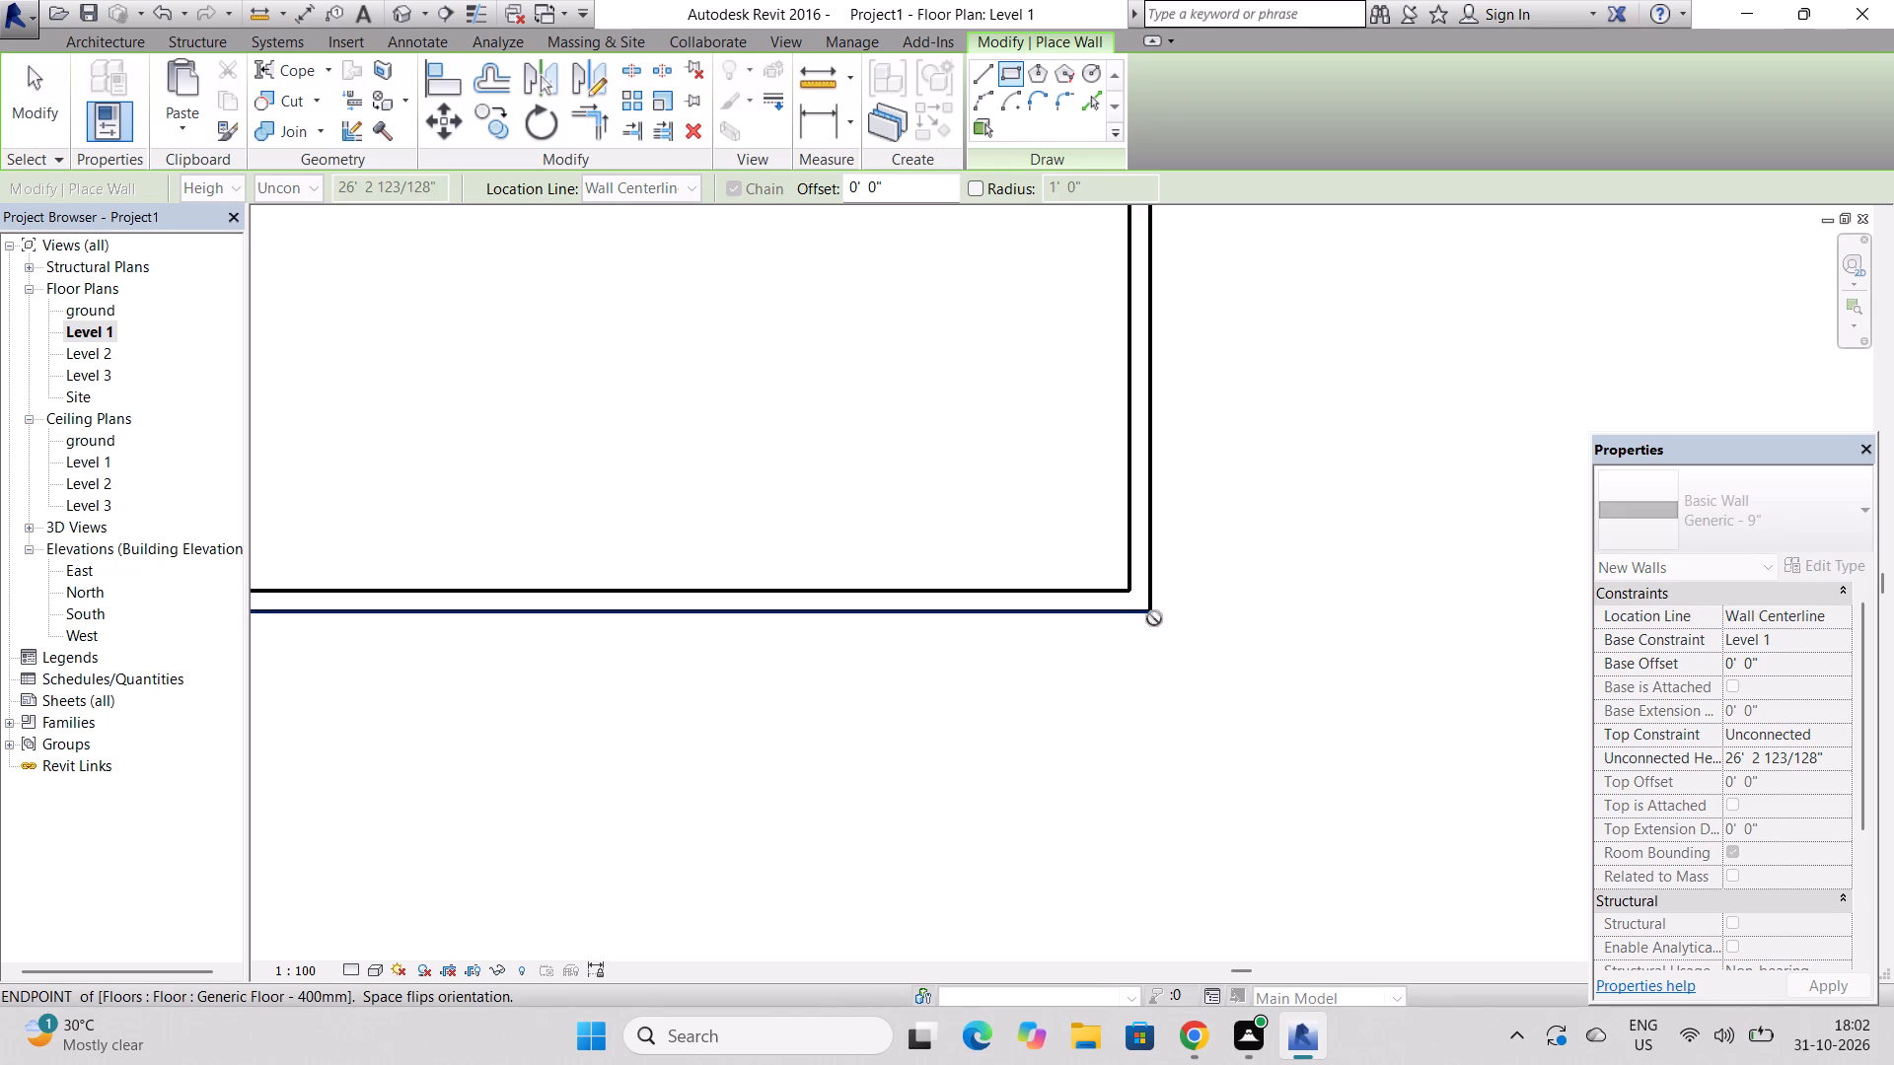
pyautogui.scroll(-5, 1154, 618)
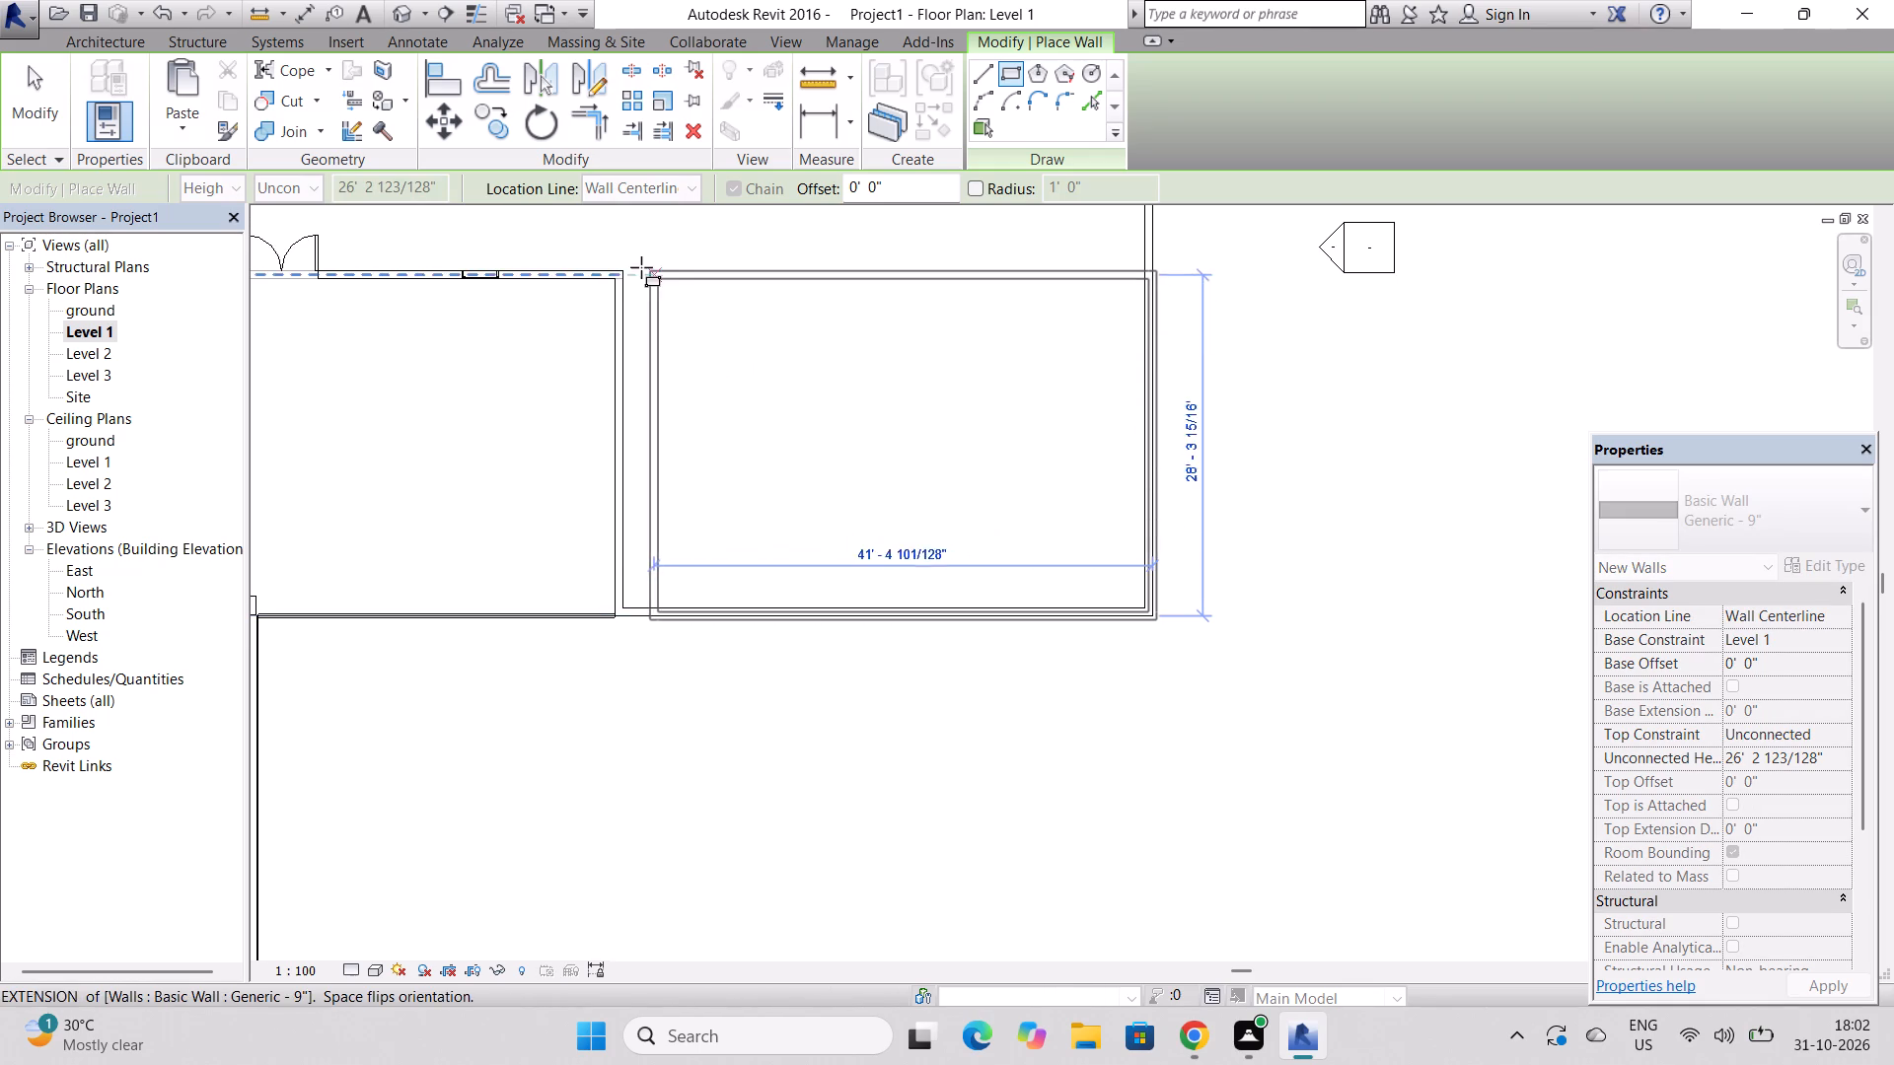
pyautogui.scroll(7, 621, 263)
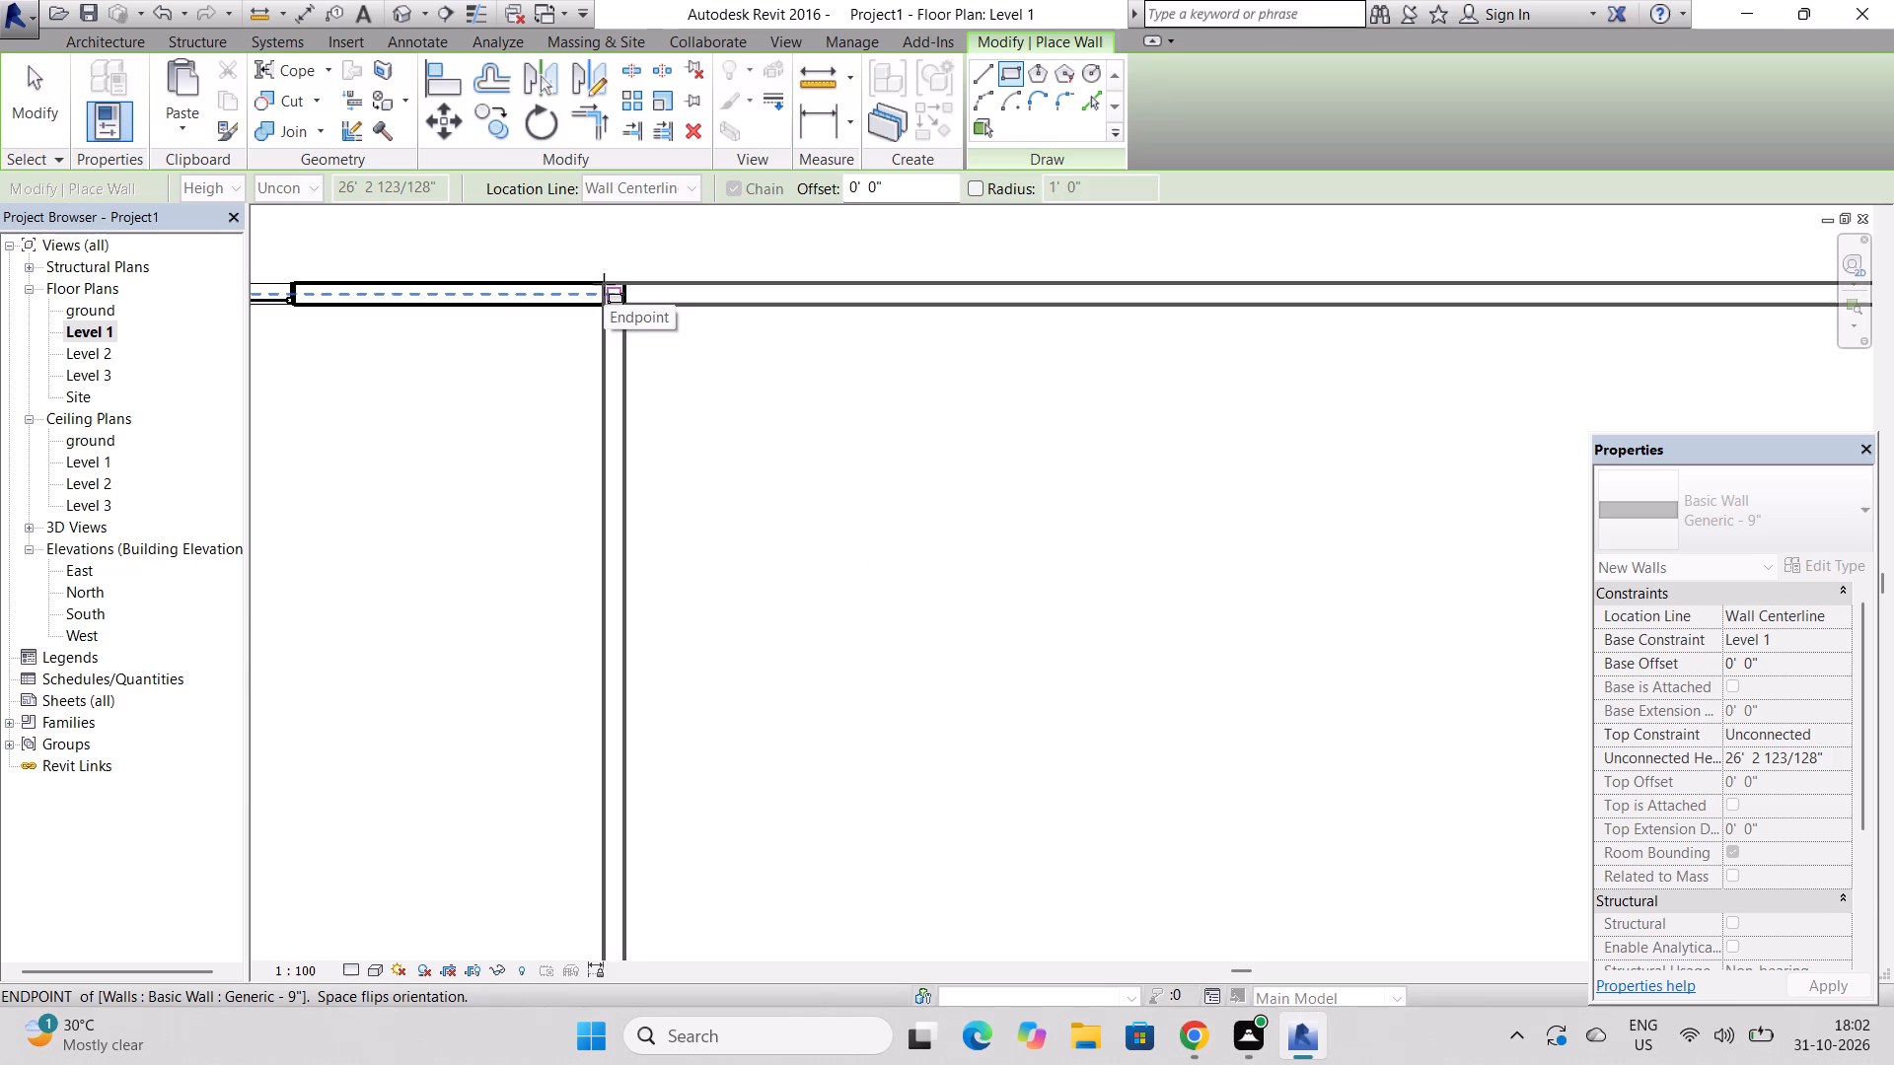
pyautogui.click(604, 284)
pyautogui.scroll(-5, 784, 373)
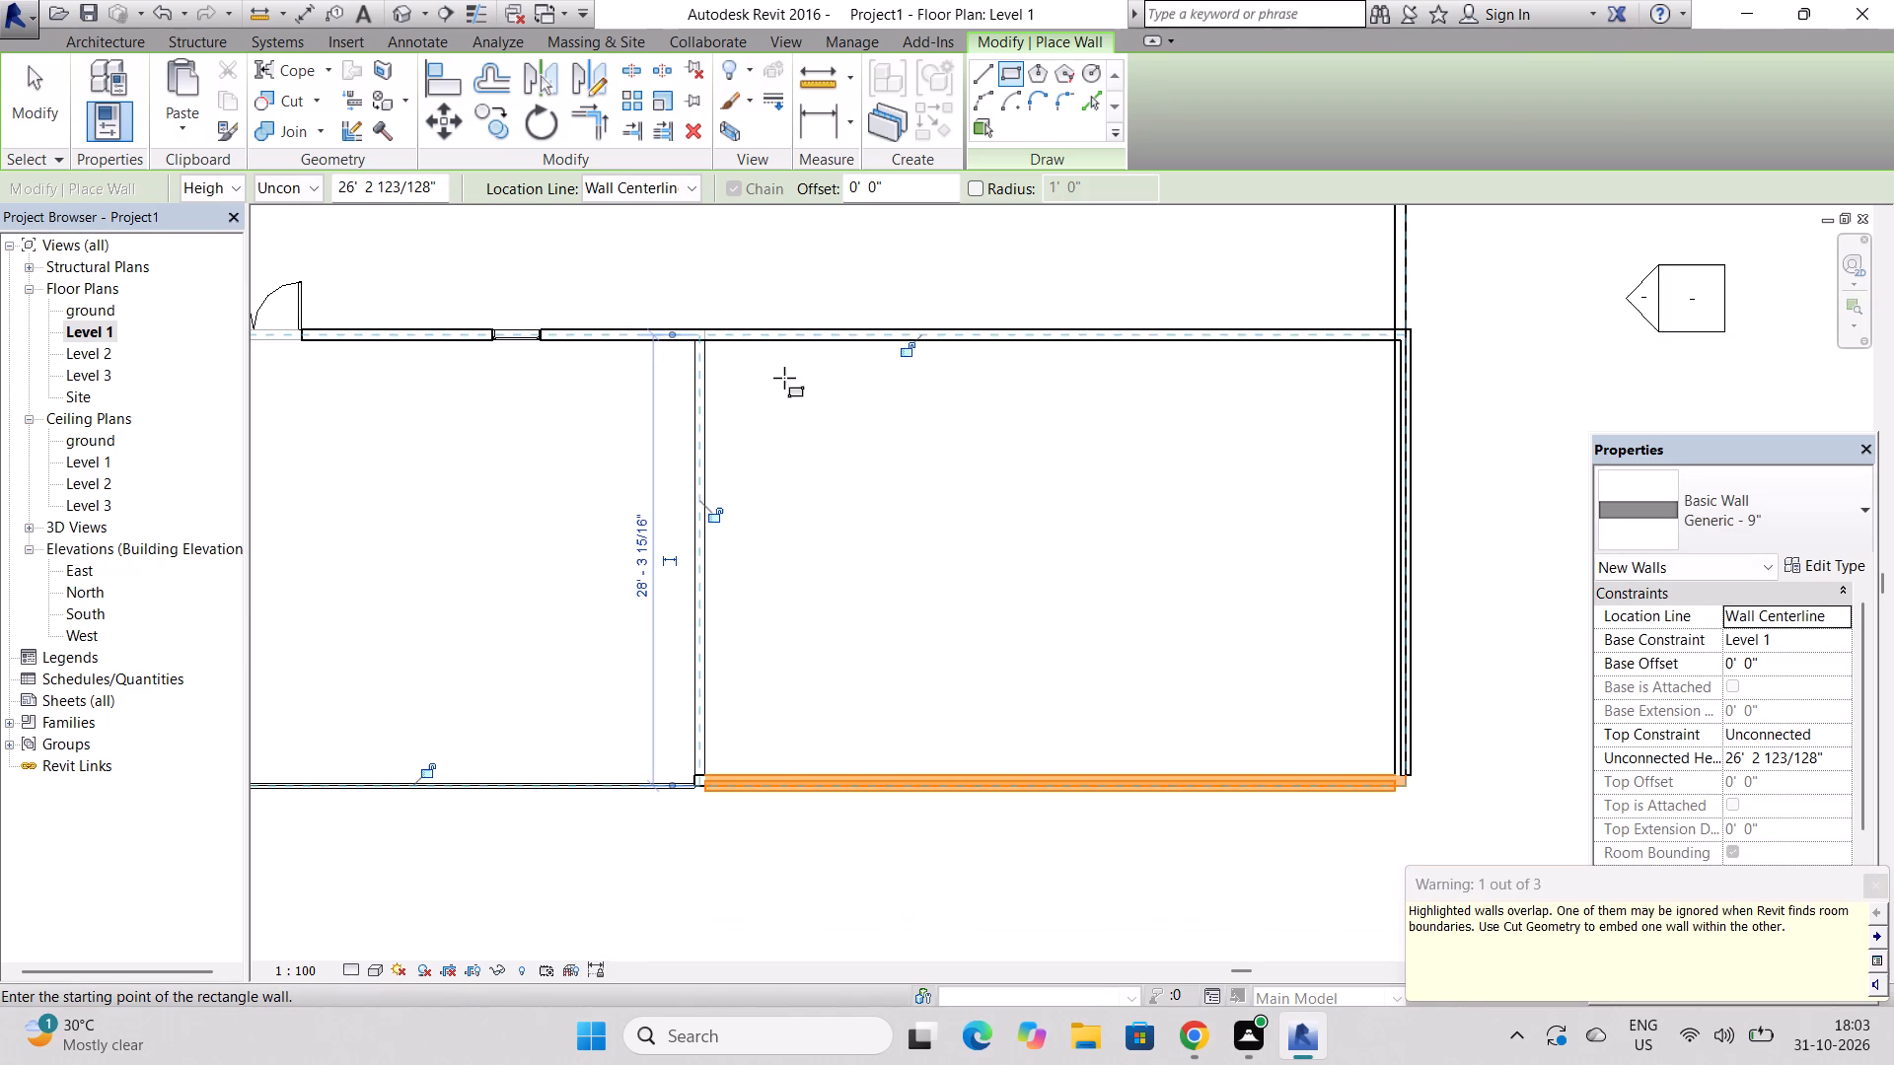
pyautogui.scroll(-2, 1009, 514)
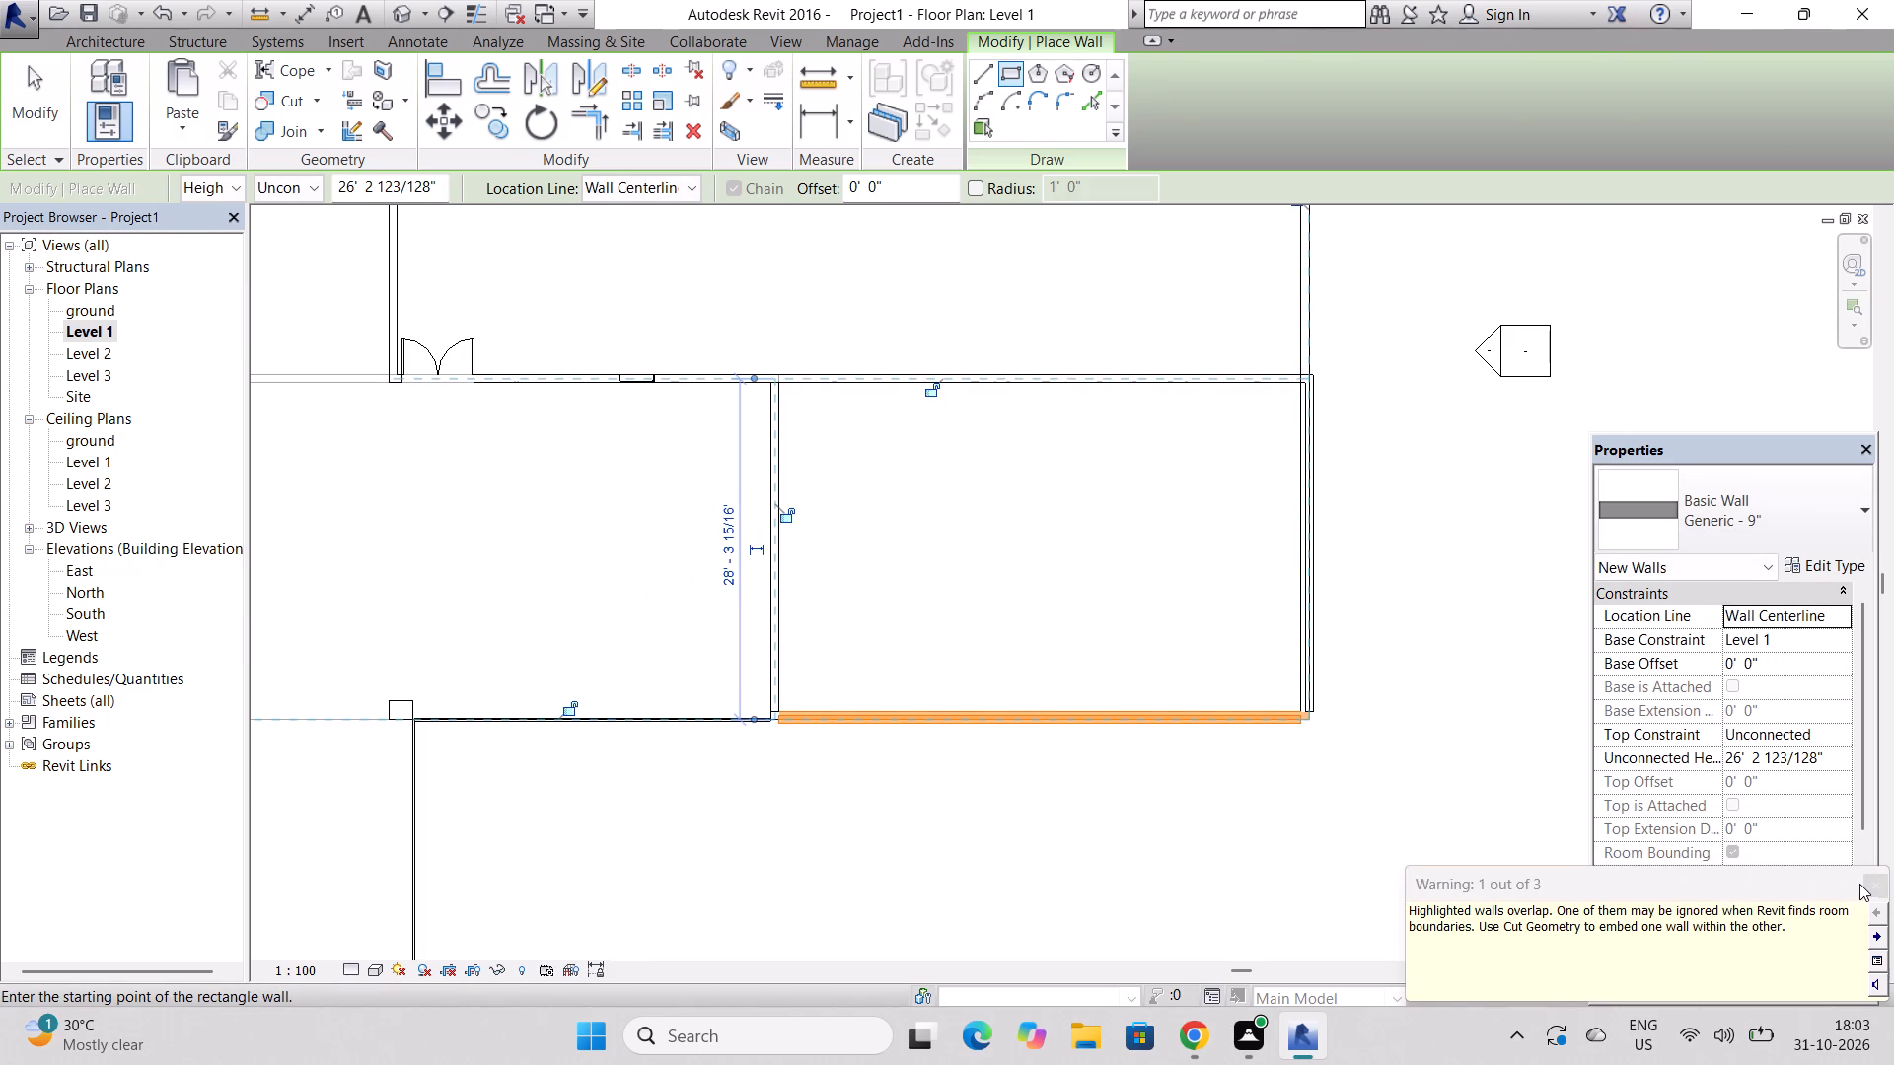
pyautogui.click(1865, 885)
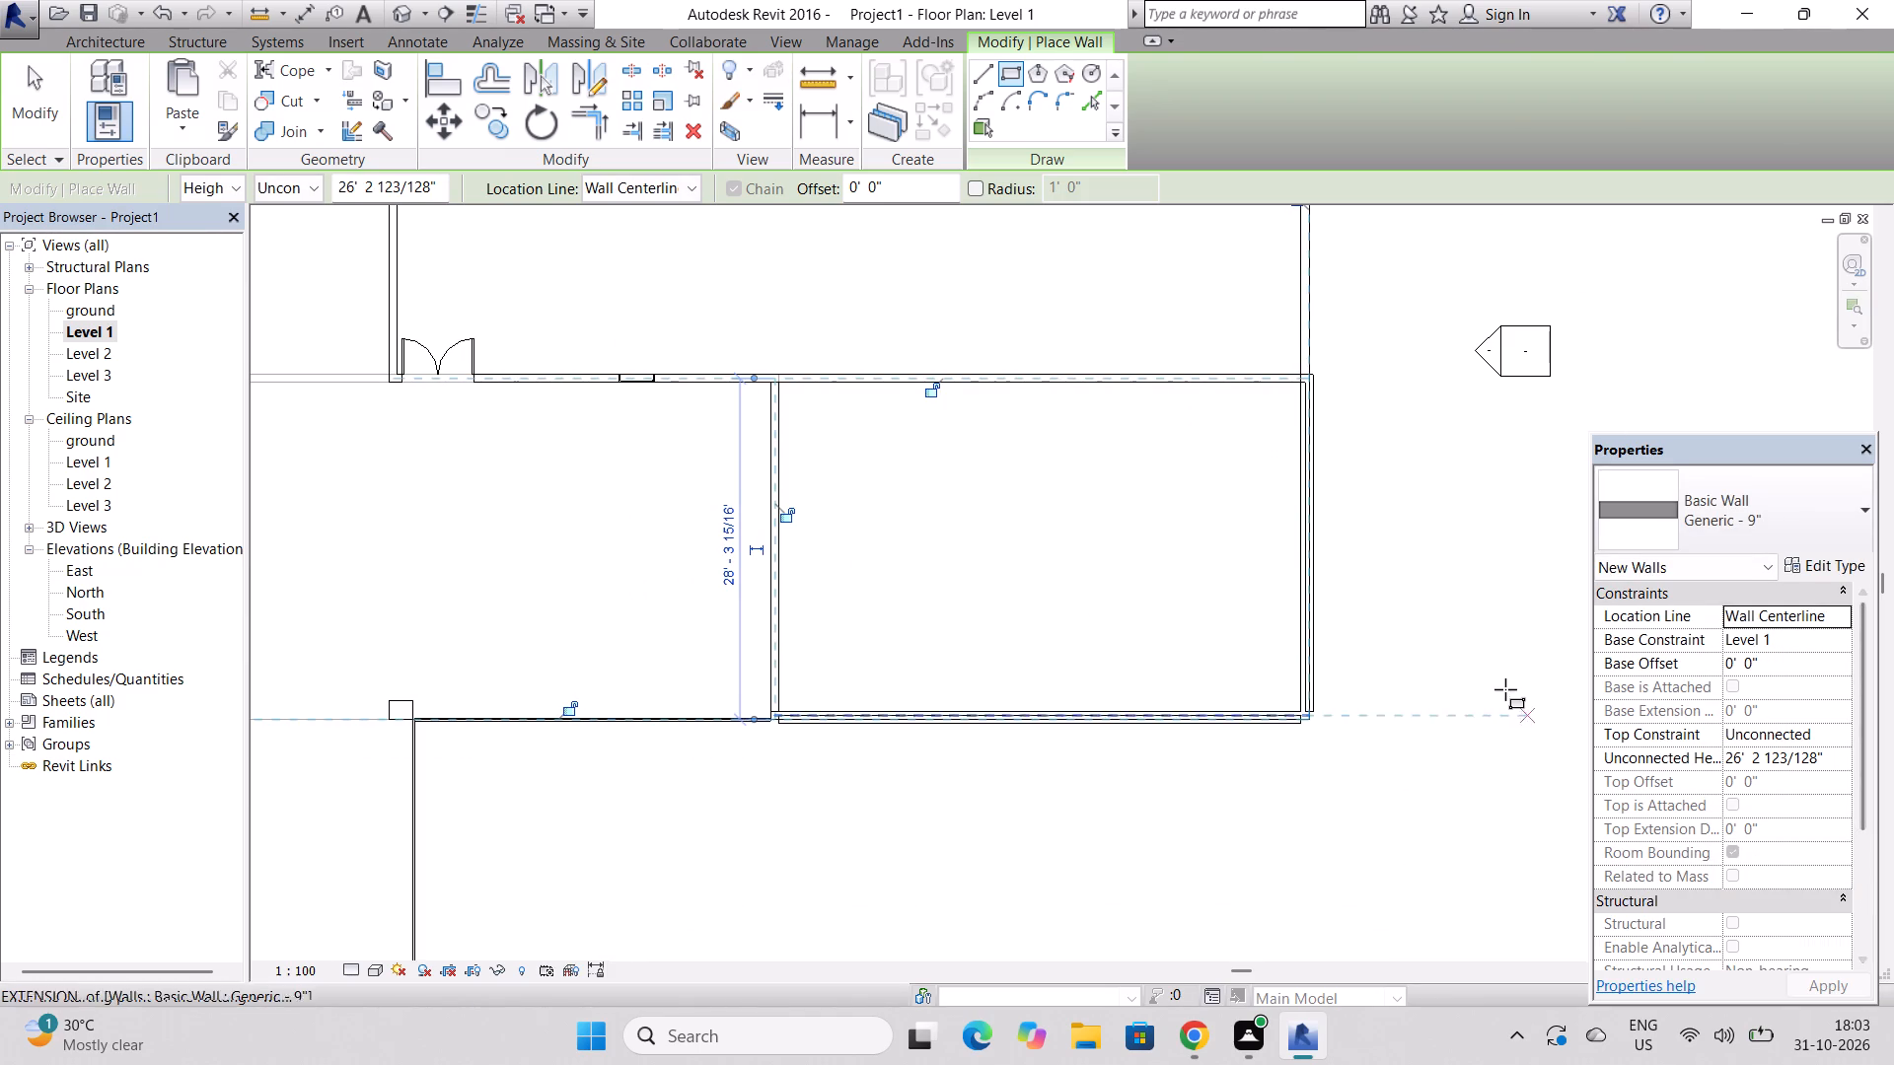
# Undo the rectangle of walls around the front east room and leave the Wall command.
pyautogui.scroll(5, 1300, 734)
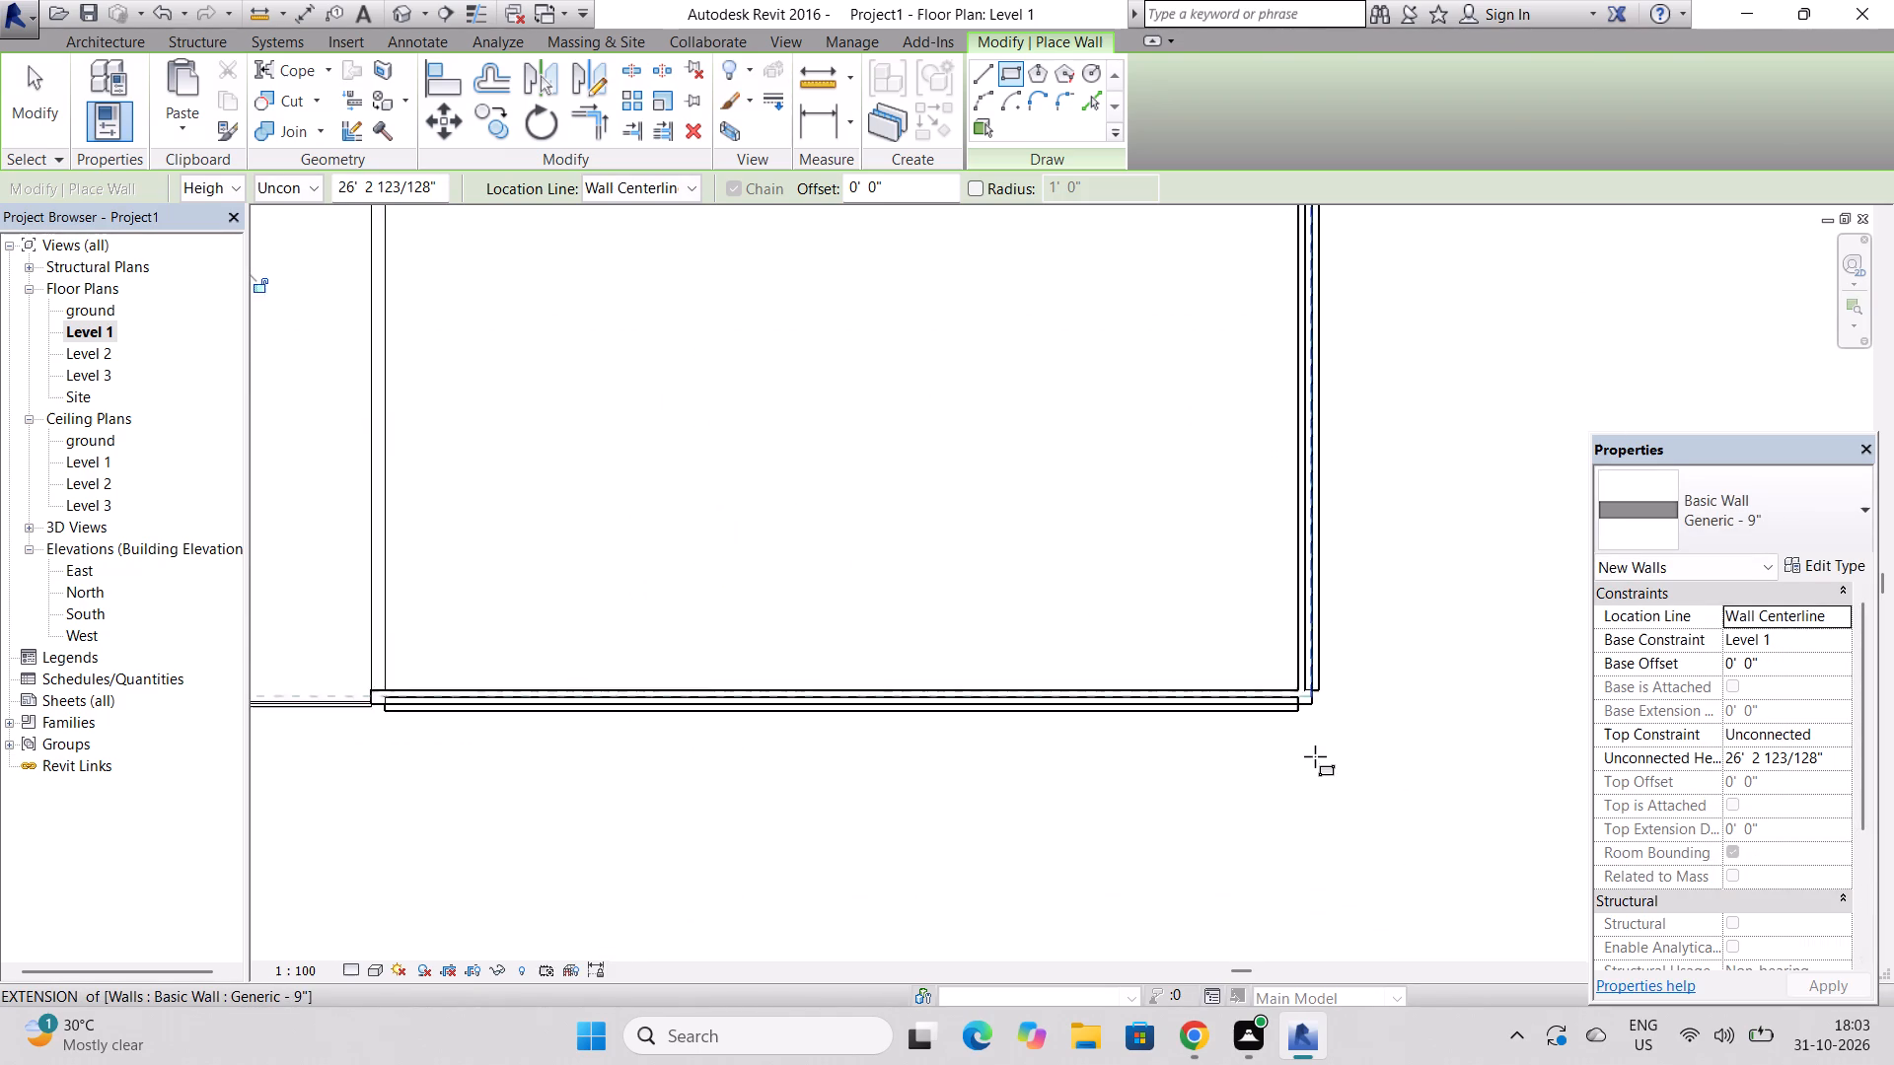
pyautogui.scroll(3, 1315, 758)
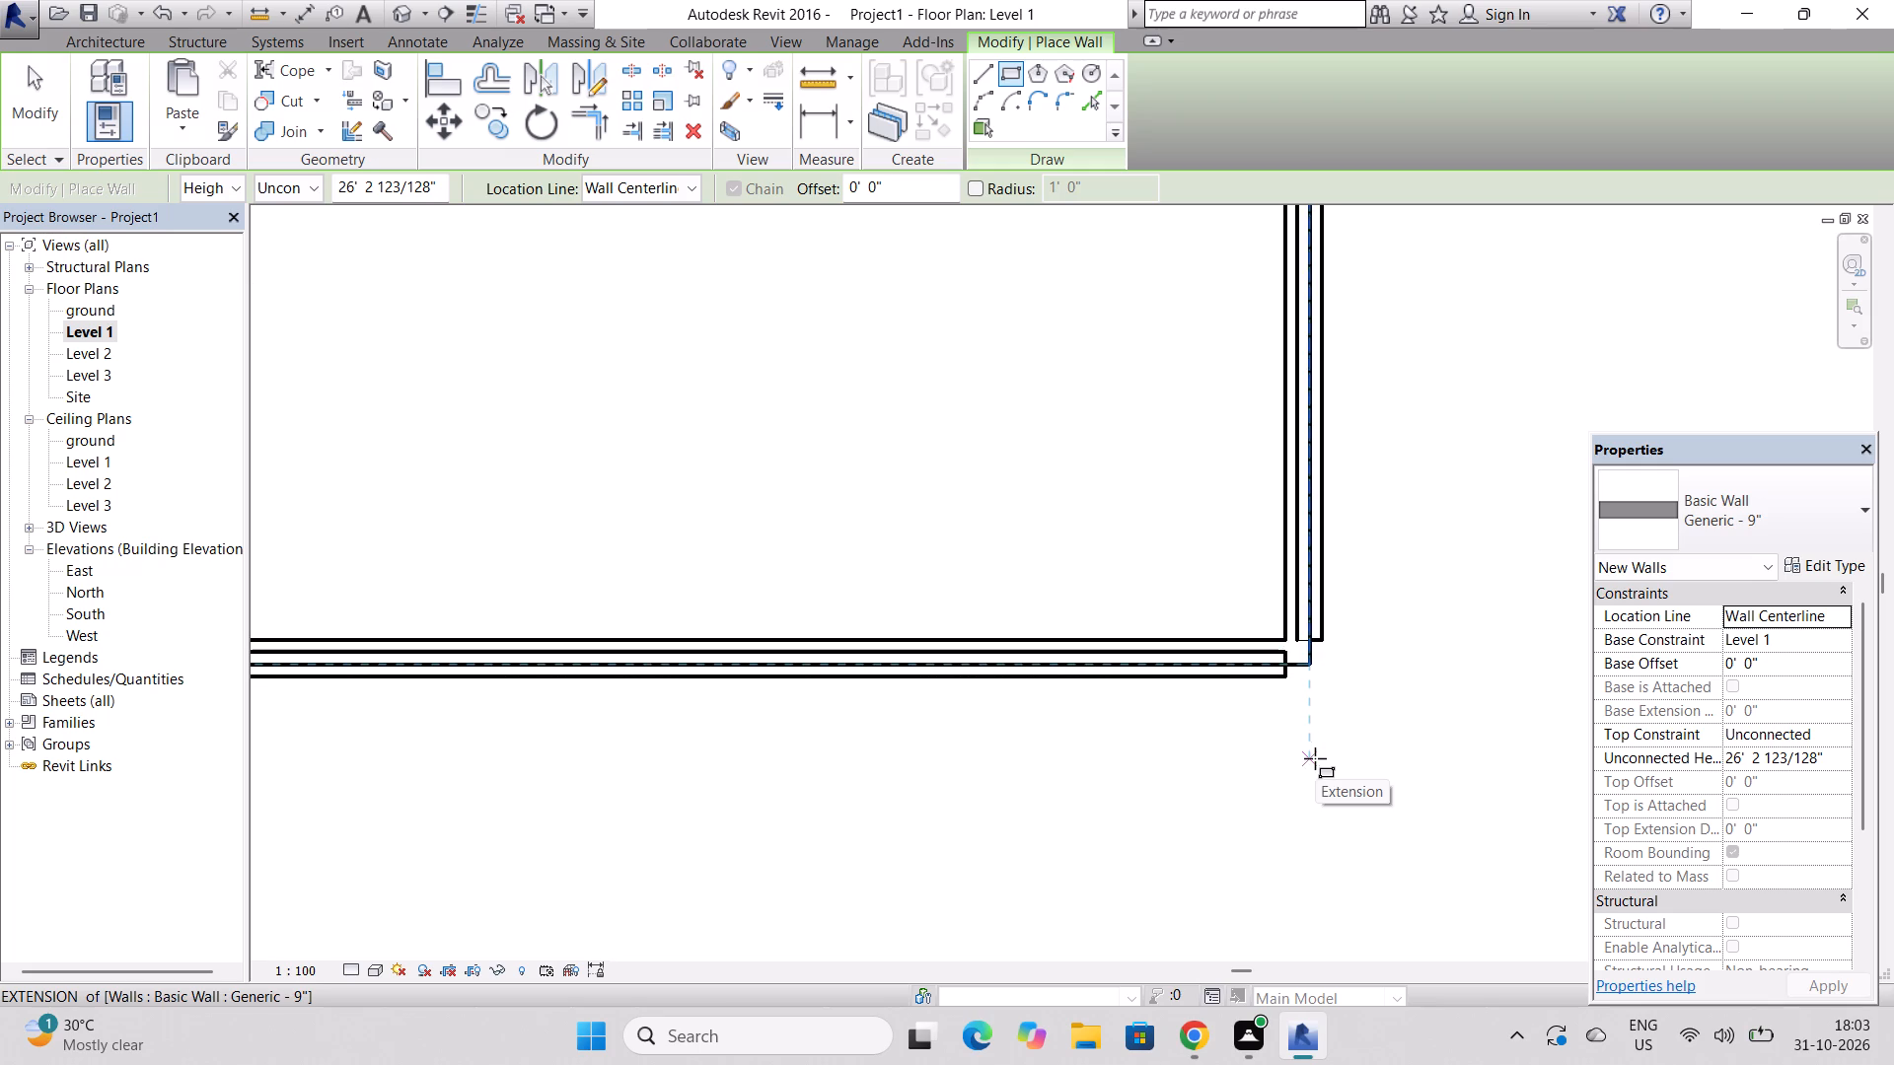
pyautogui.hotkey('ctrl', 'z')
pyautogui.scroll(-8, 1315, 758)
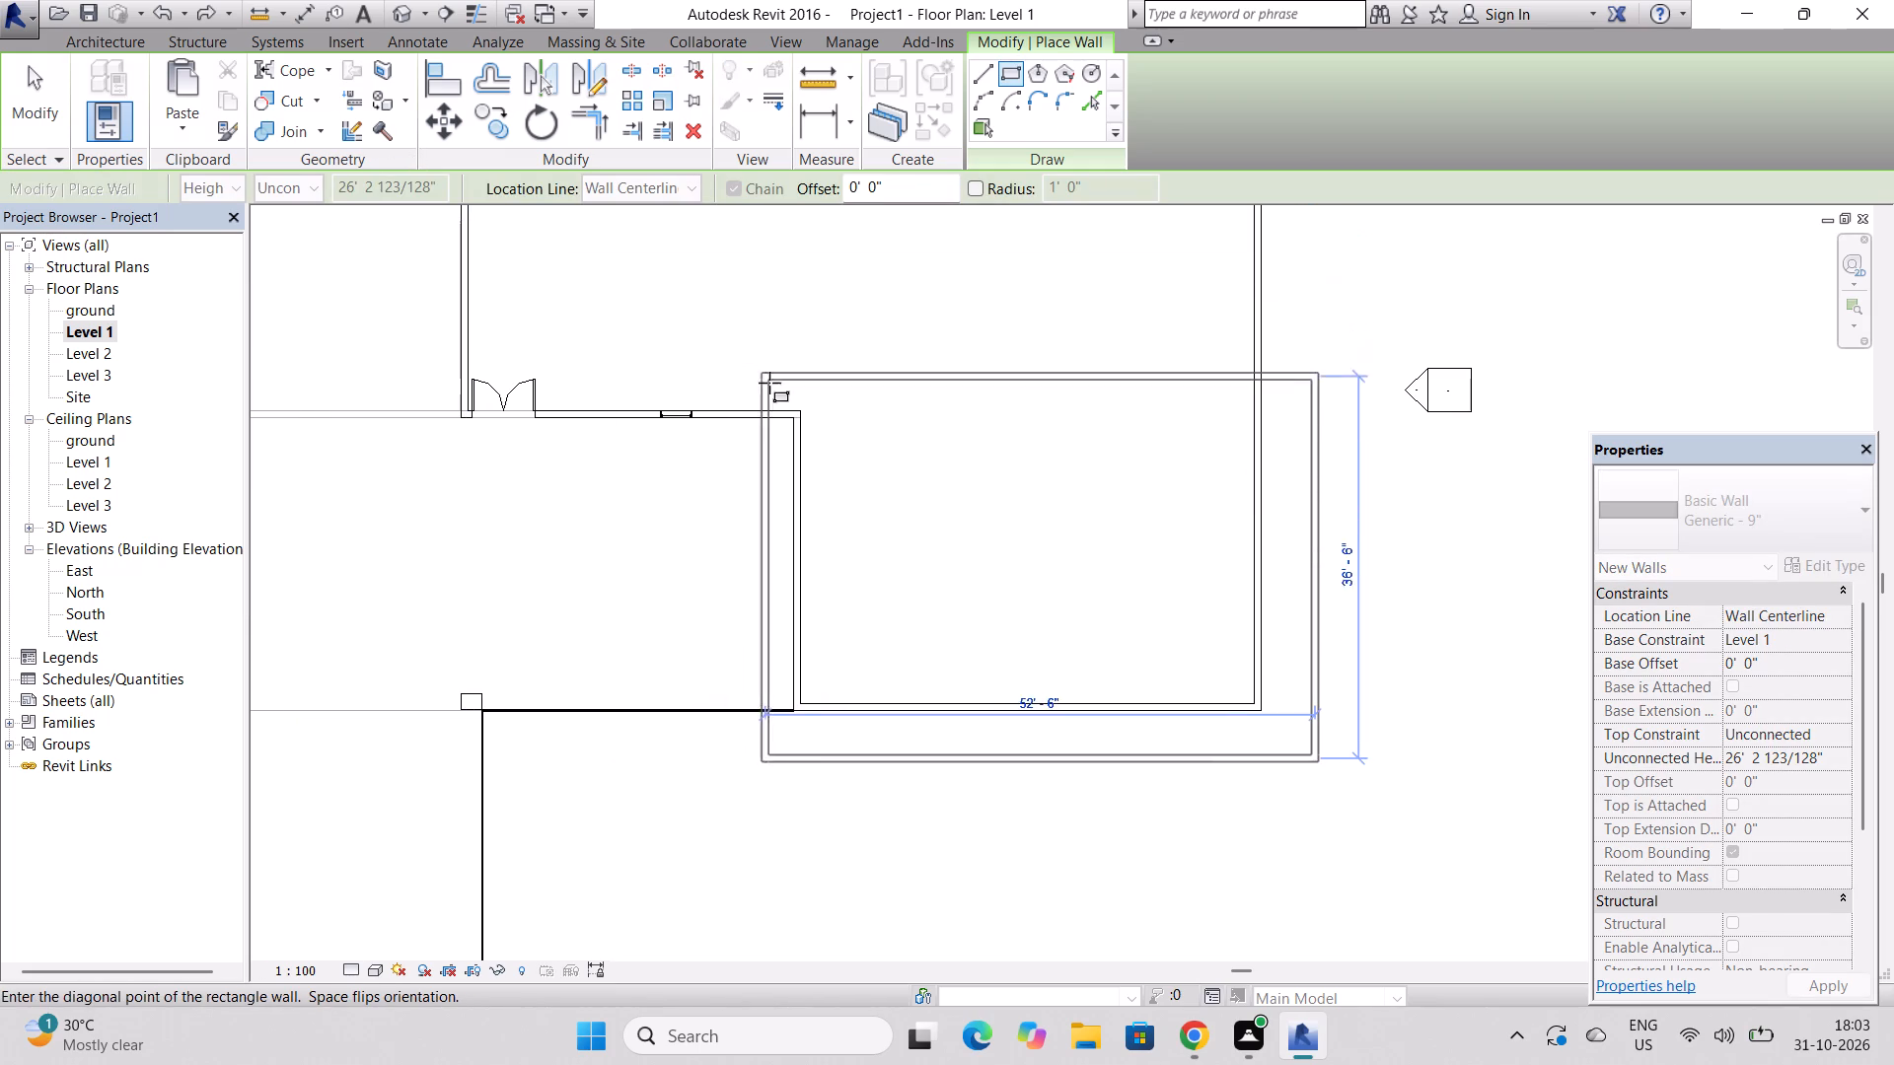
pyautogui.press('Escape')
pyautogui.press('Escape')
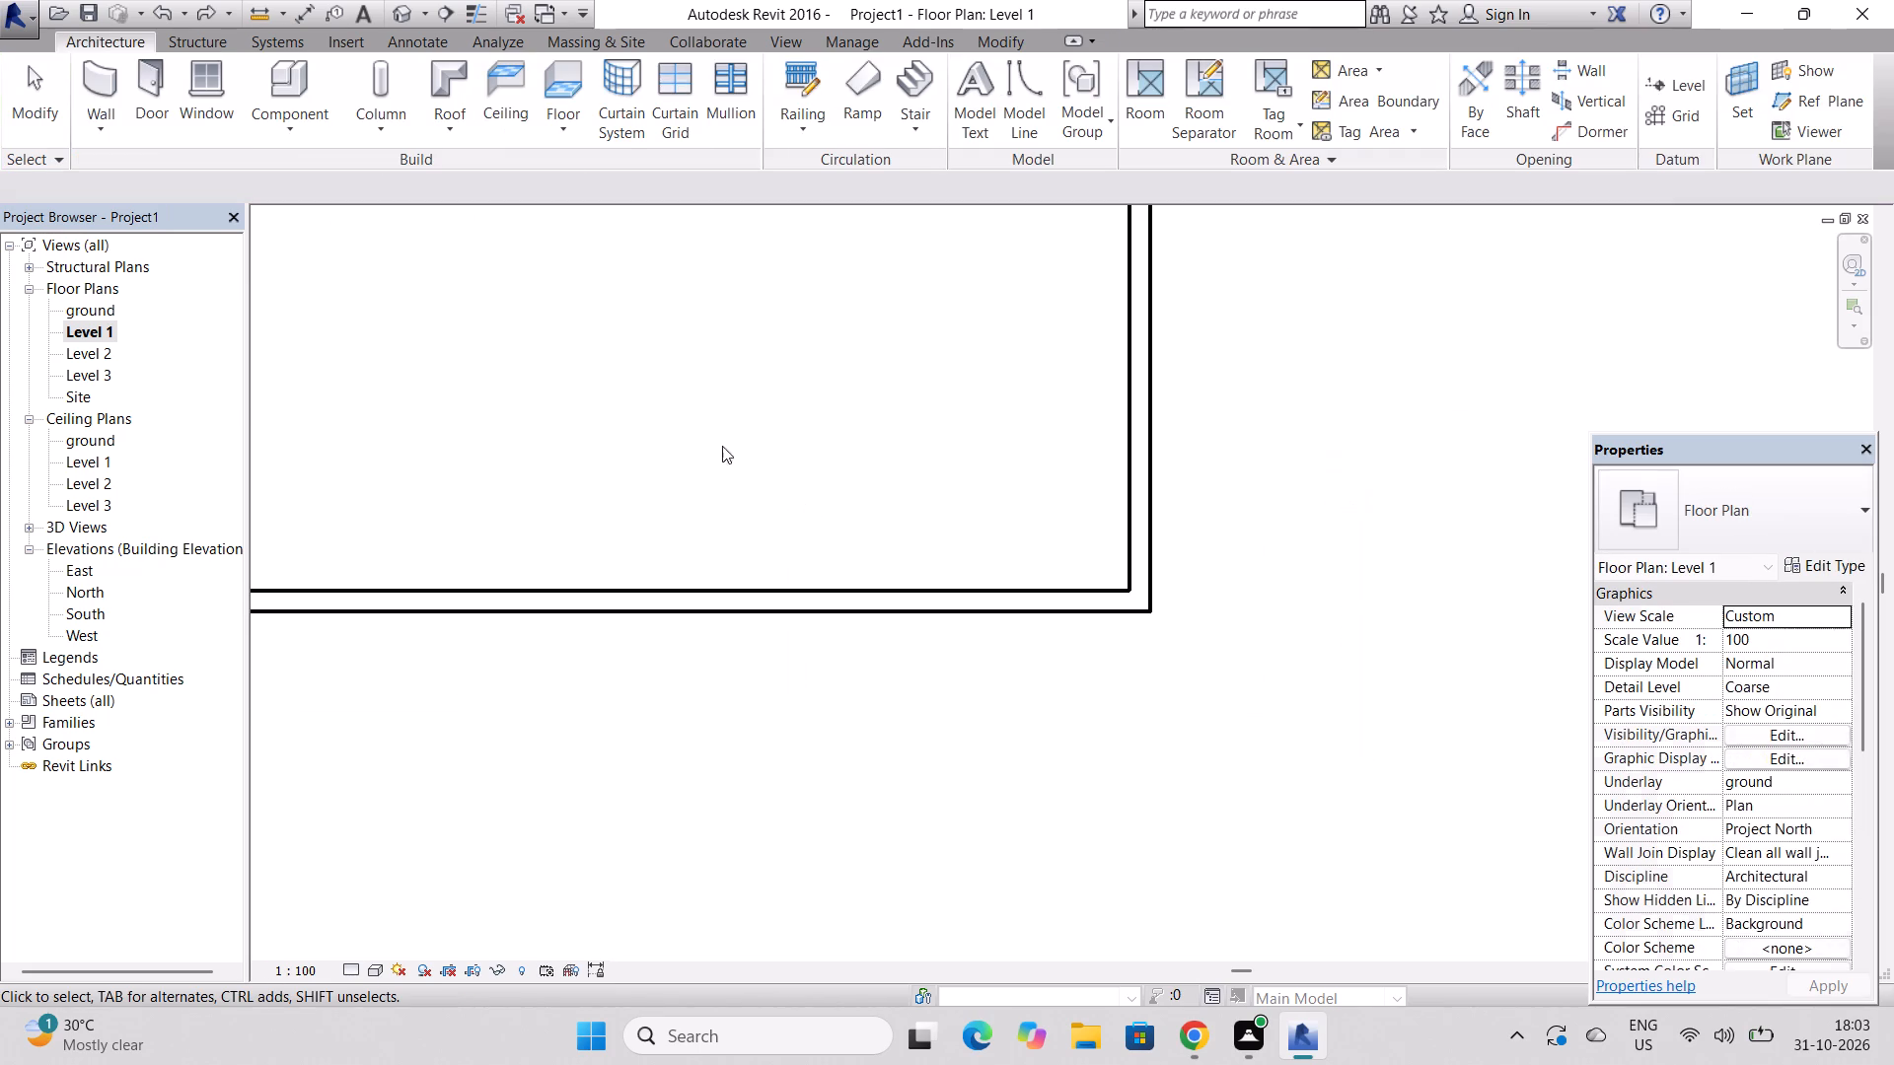
# Draw a 28'-0" deep rectangle of Generic - 9" walls on Level 1 along the front east room's wall centrelines, and view it in 3D.
pyautogui.click(84, 70)
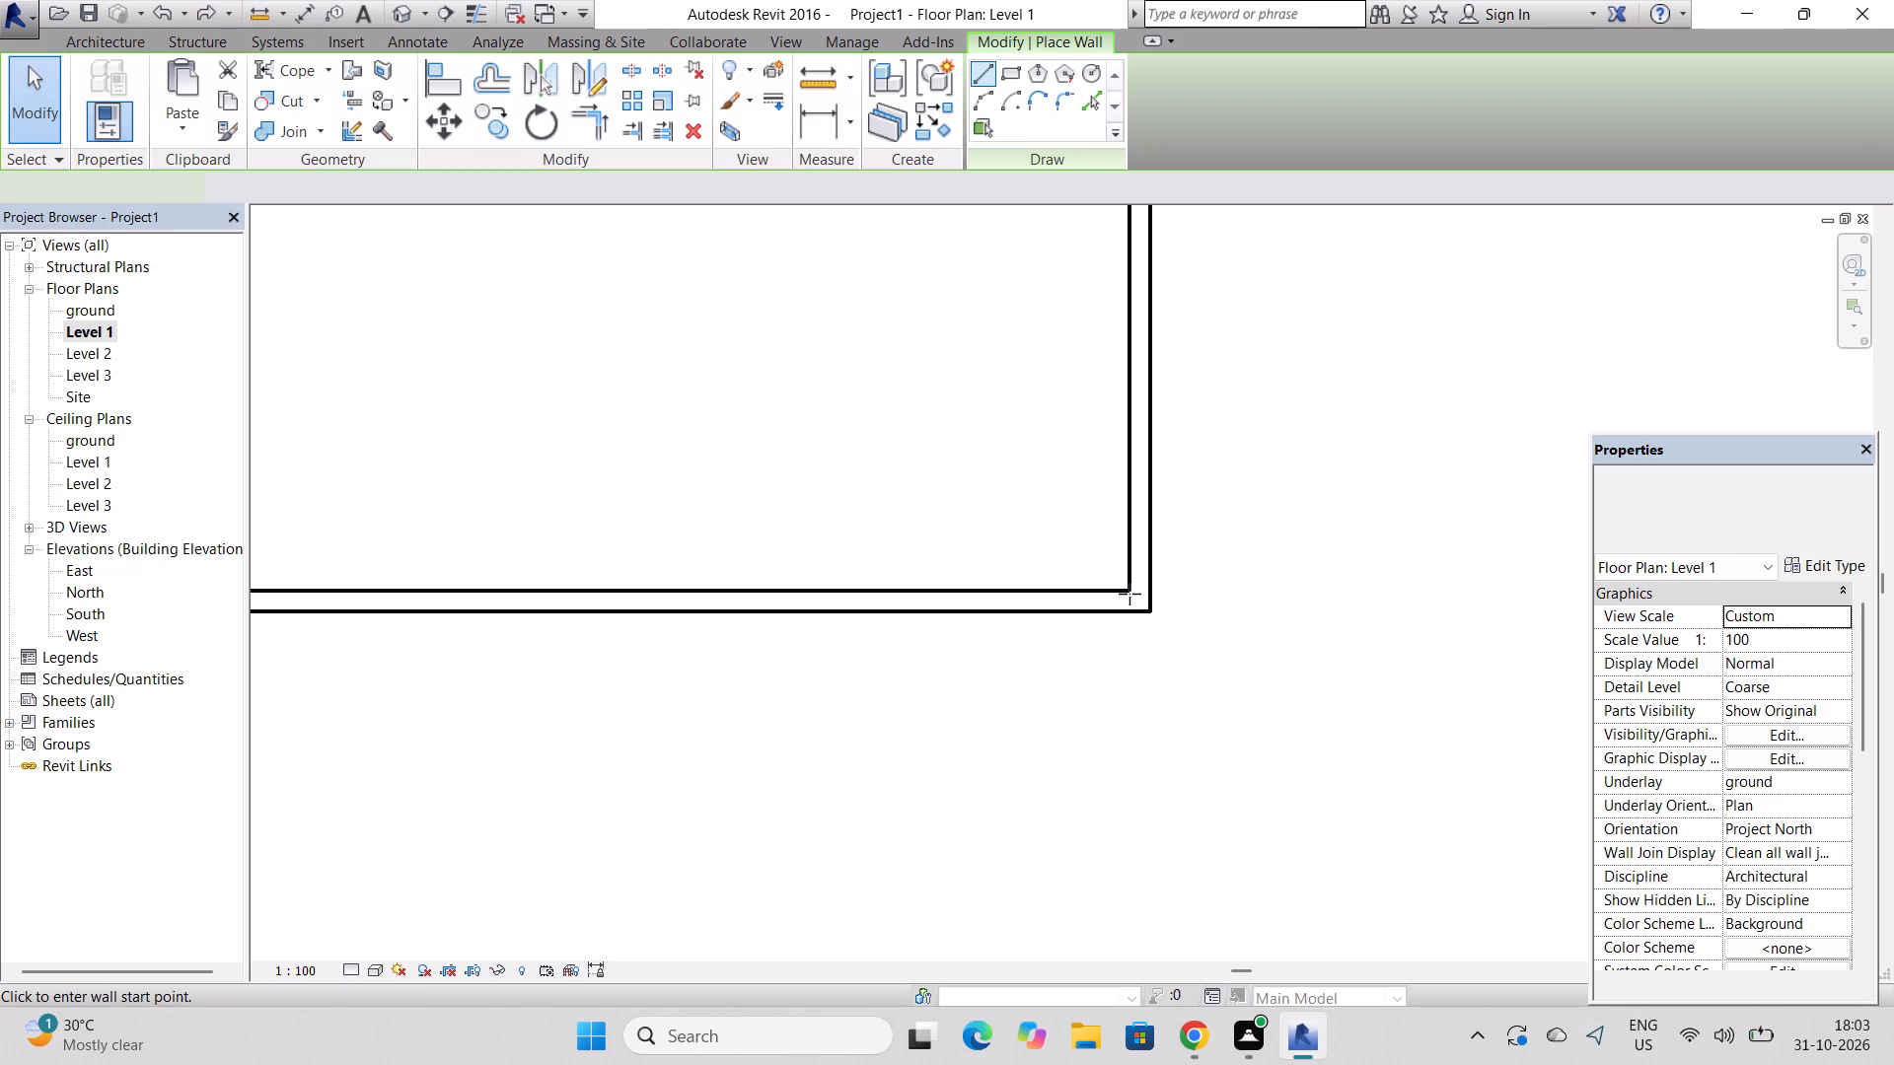
pyautogui.click(1299, 239)
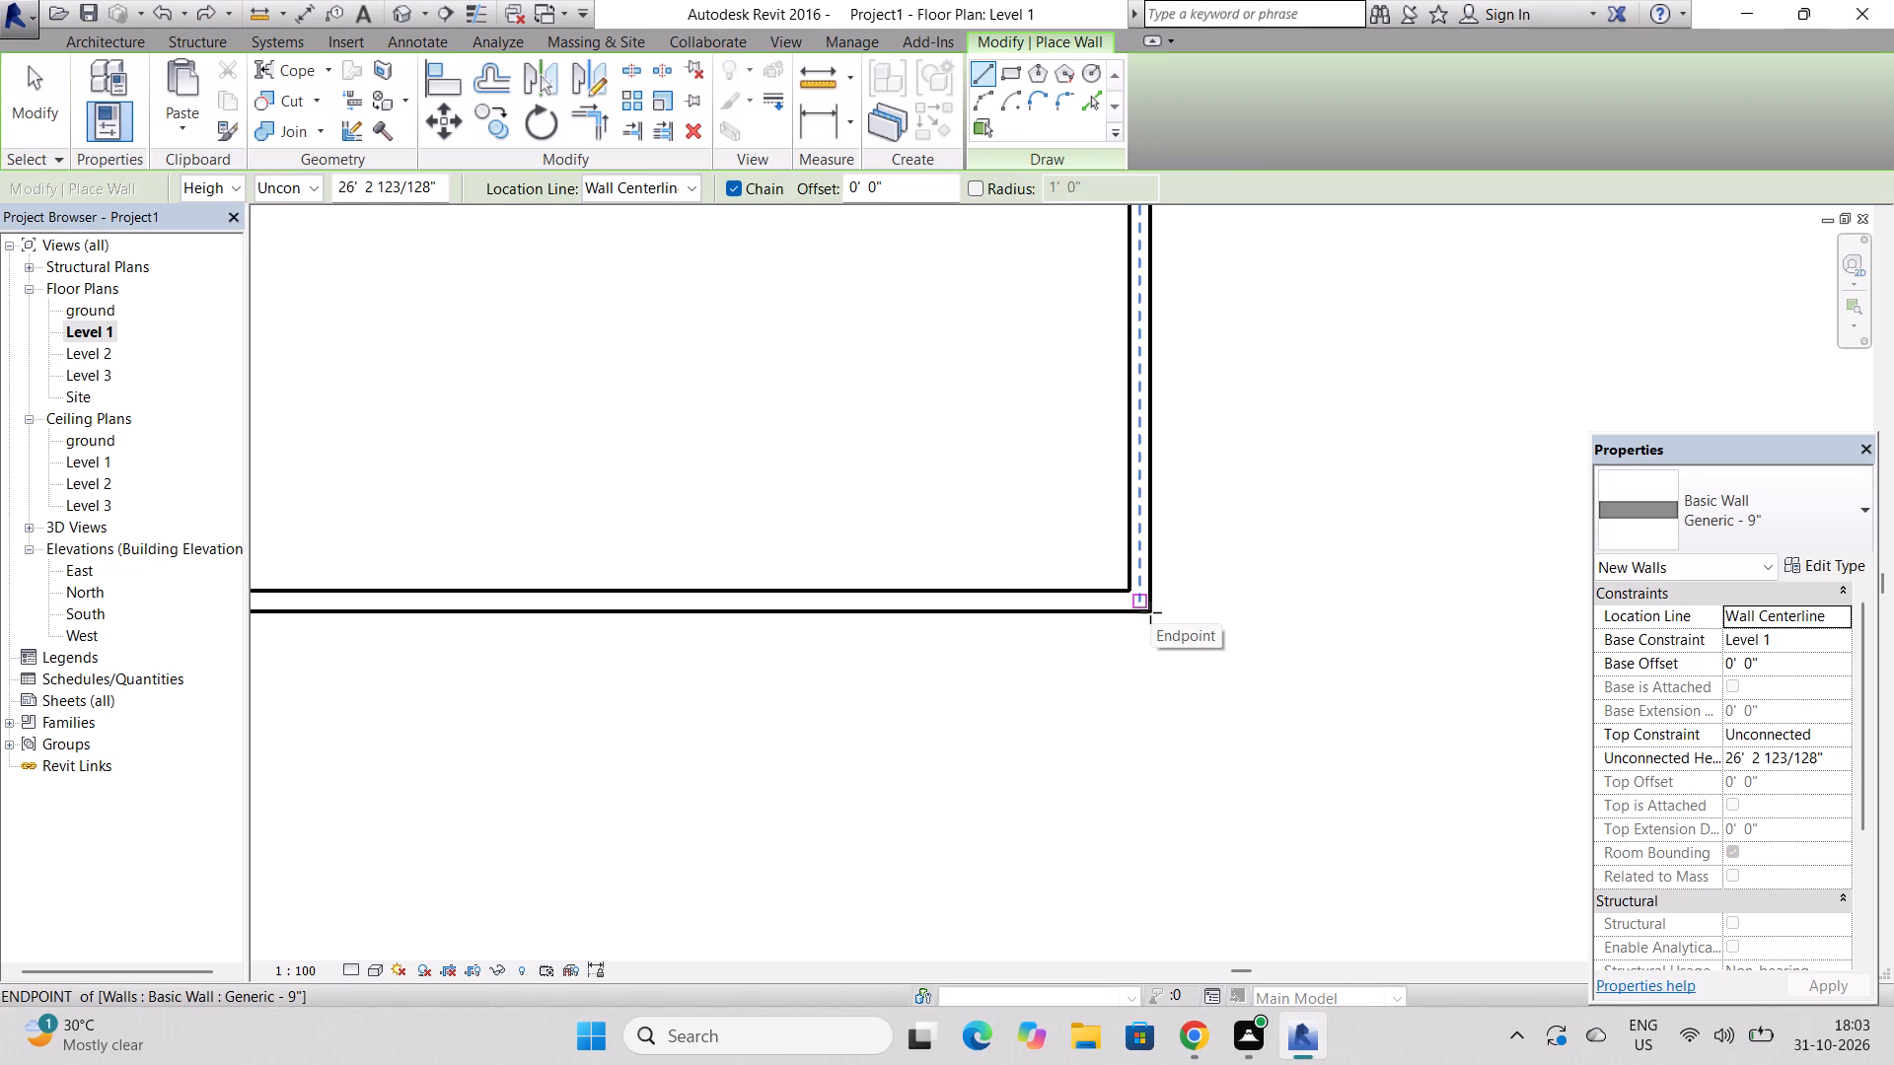
pyautogui.click(1153, 615)
pyautogui.scroll(-9, 1153, 615)
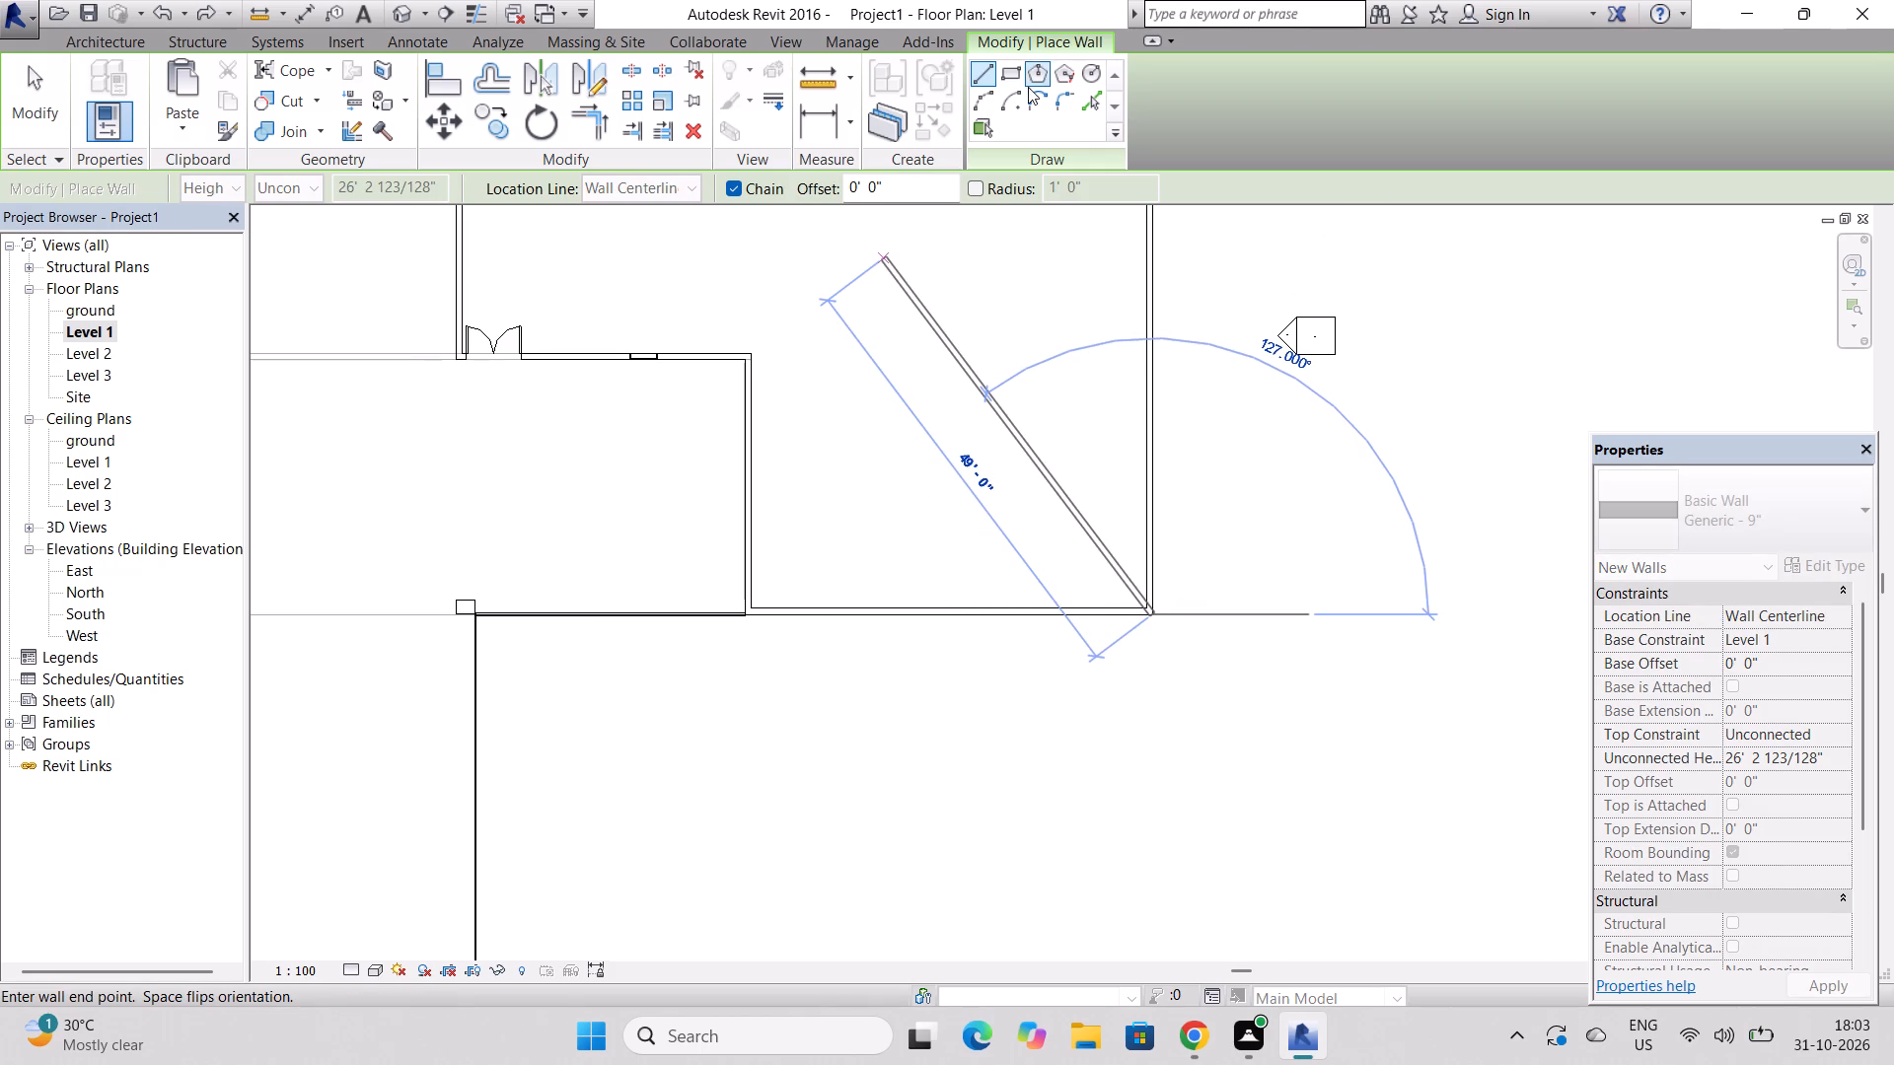
pyautogui.click(1005, 63)
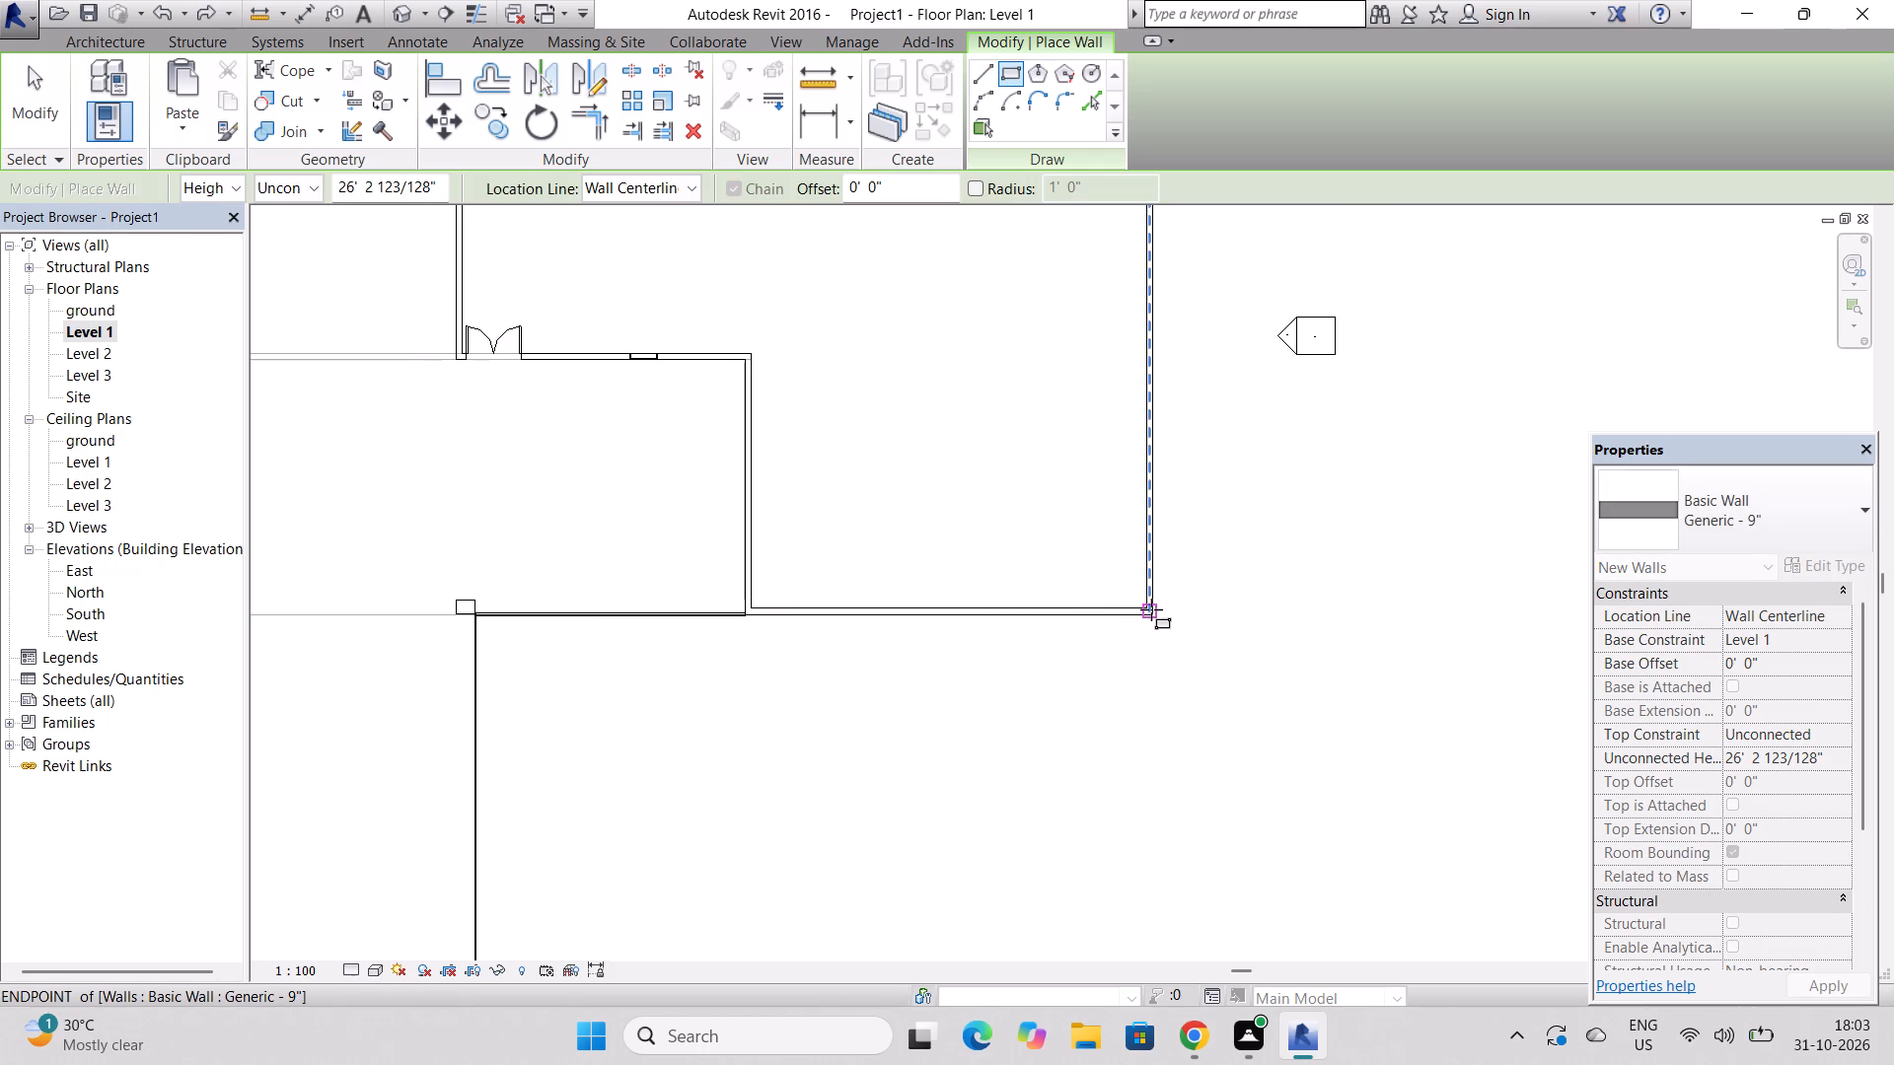
pyautogui.click(1151, 609)
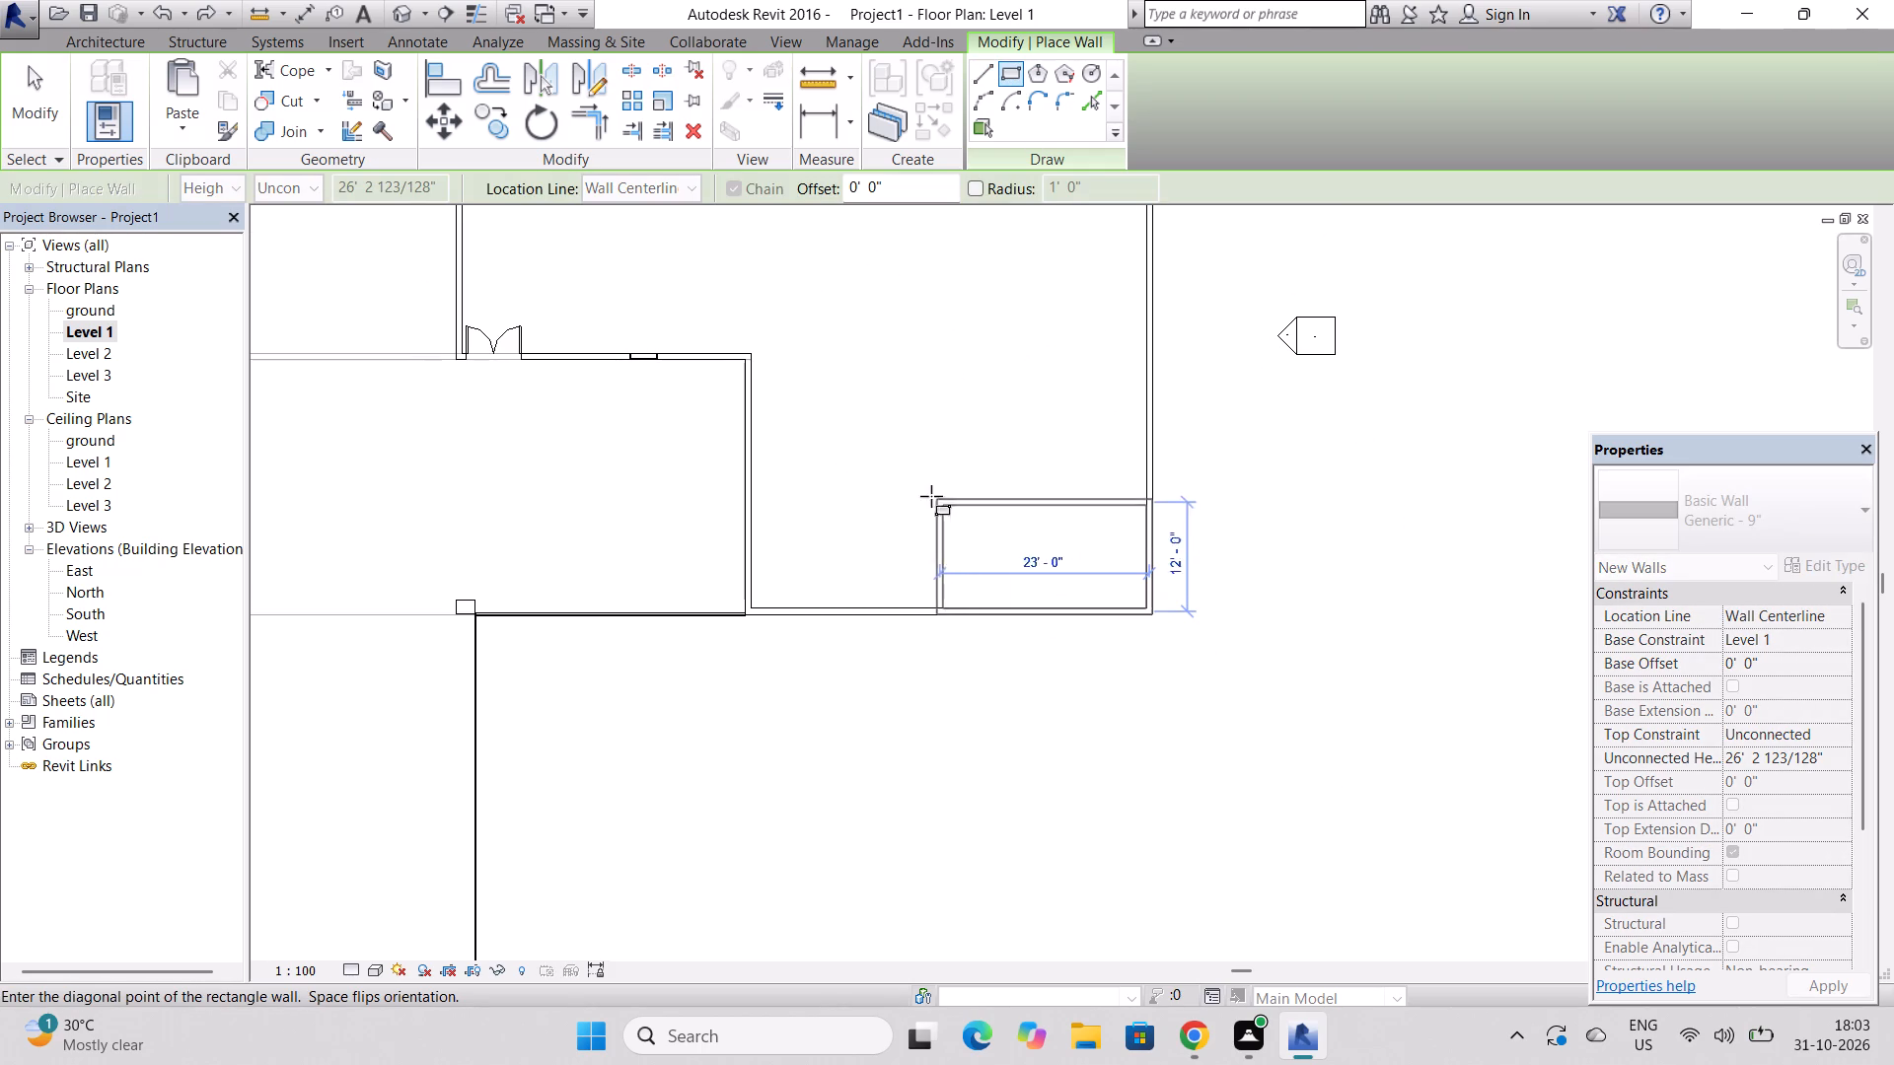
pyautogui.scroll(11, 766, 361)
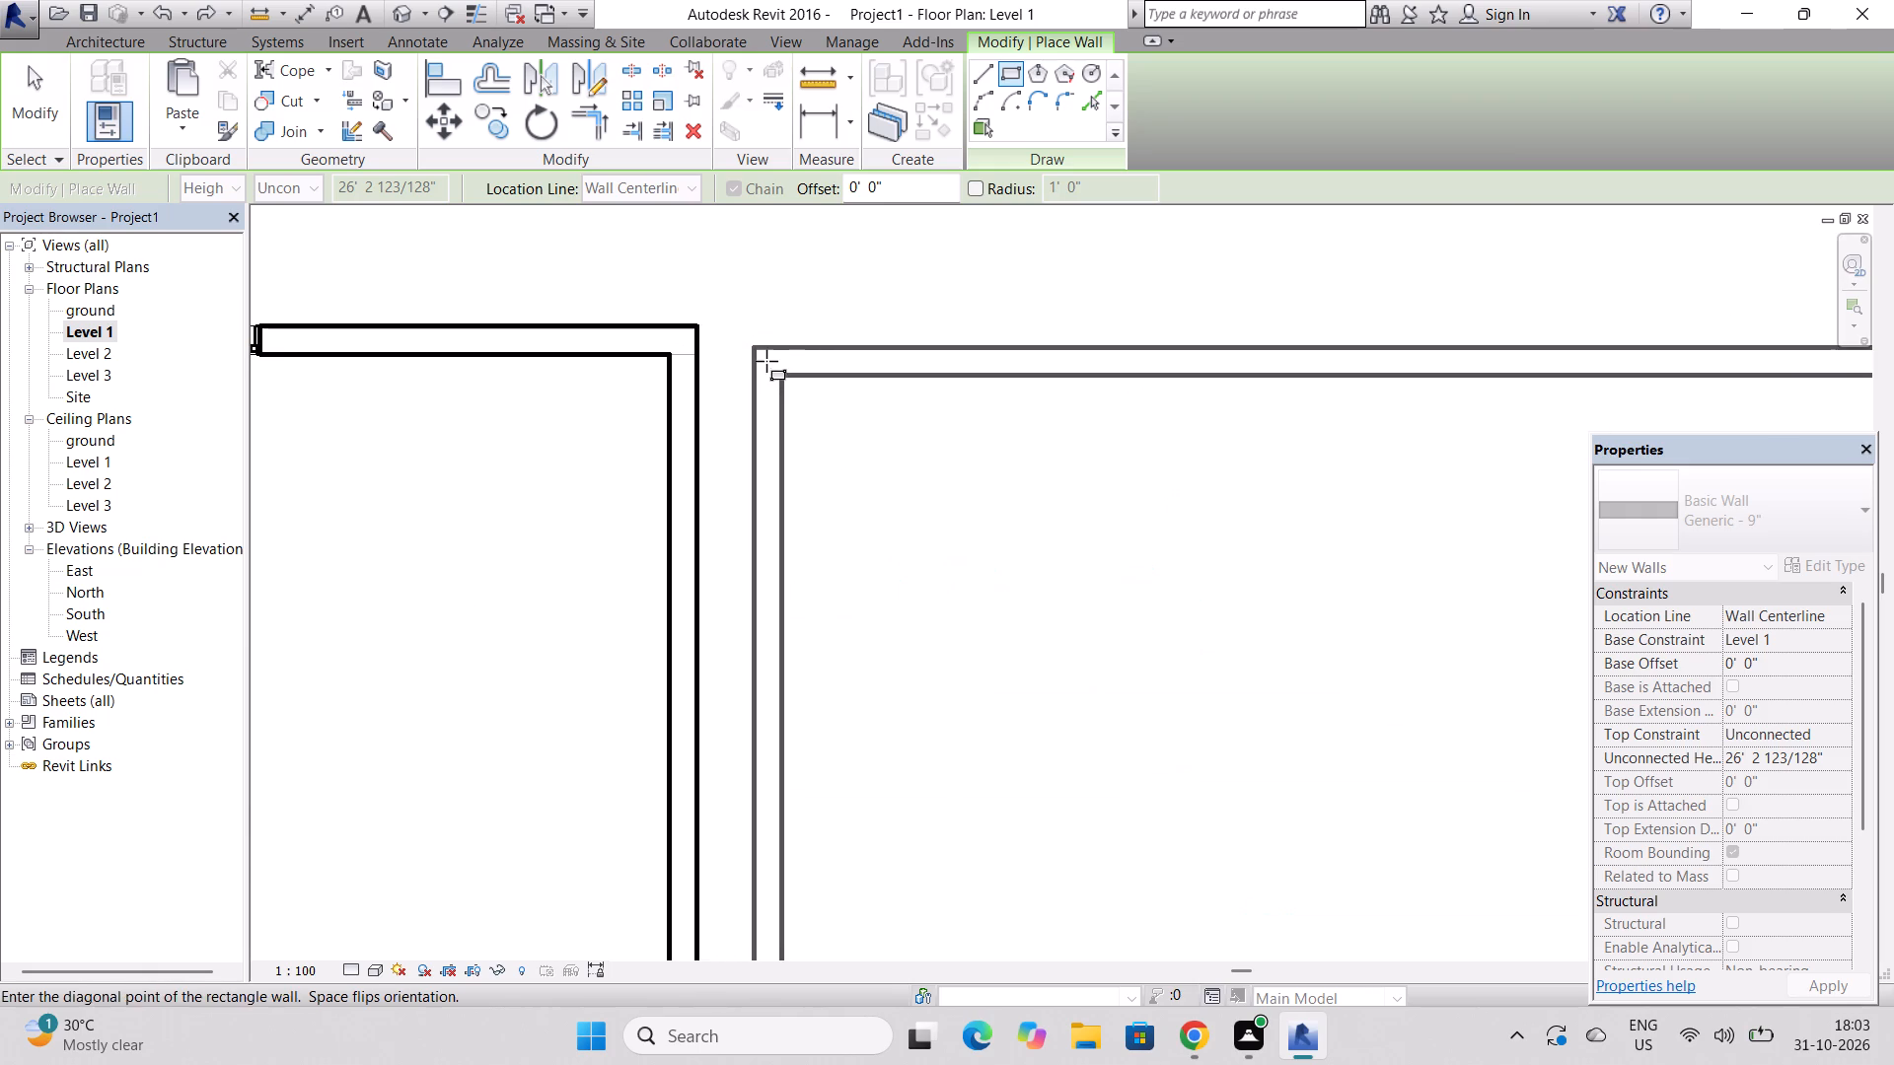
pyautogui.click(681, 339)
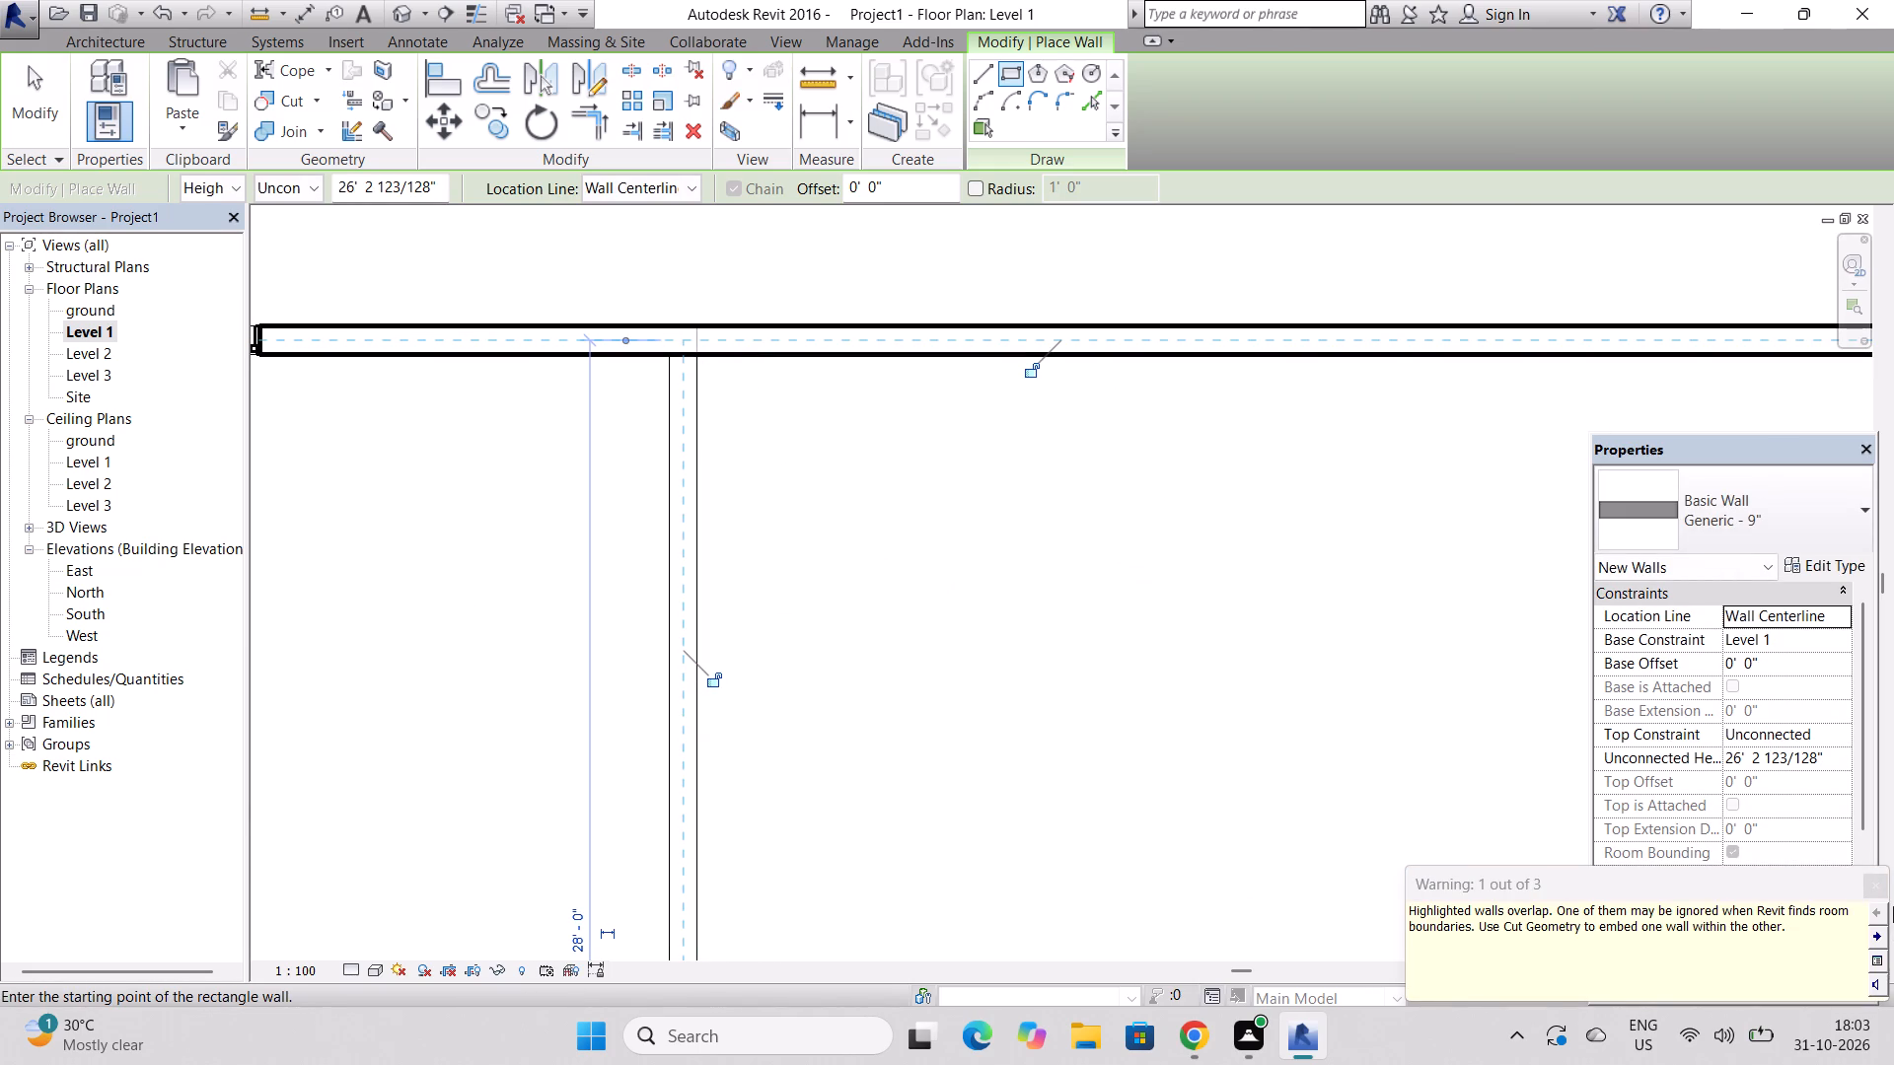
pyautogui.click(1876, 874)
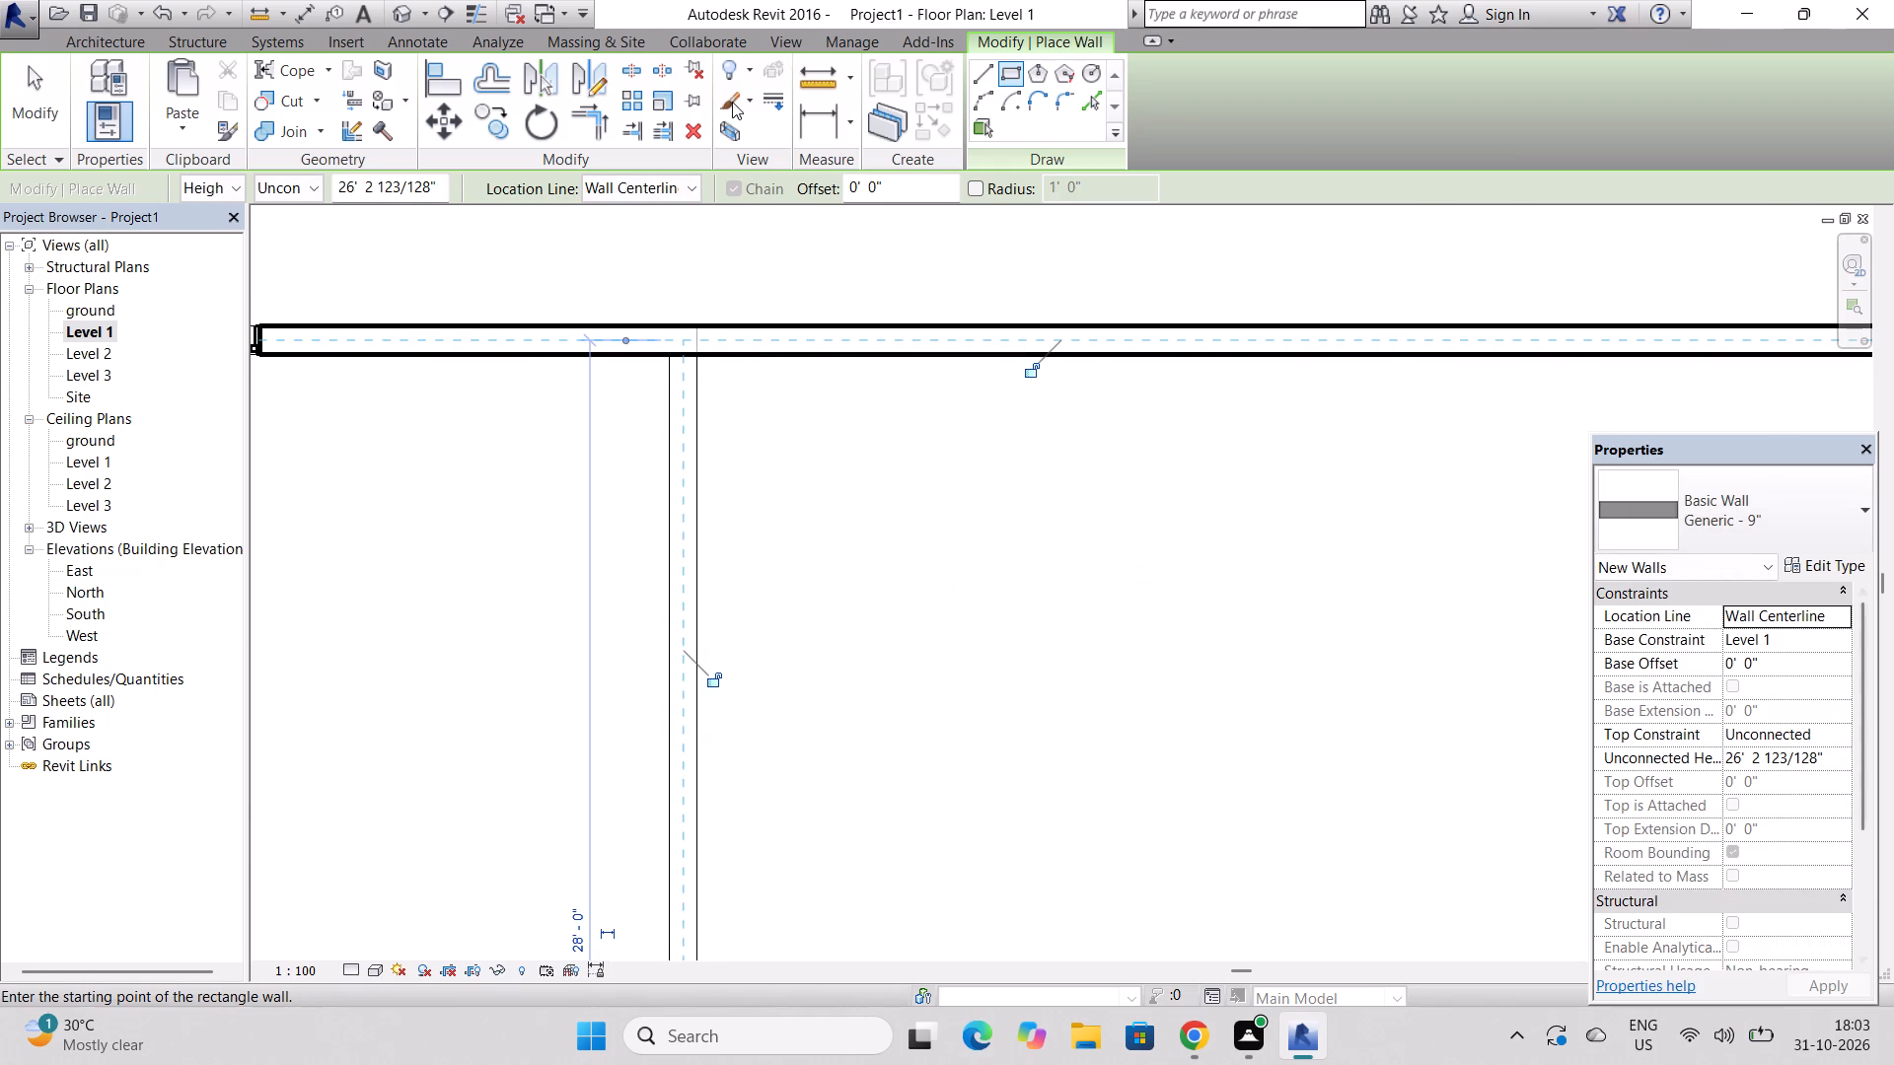
pyautogui.click(397, 12)
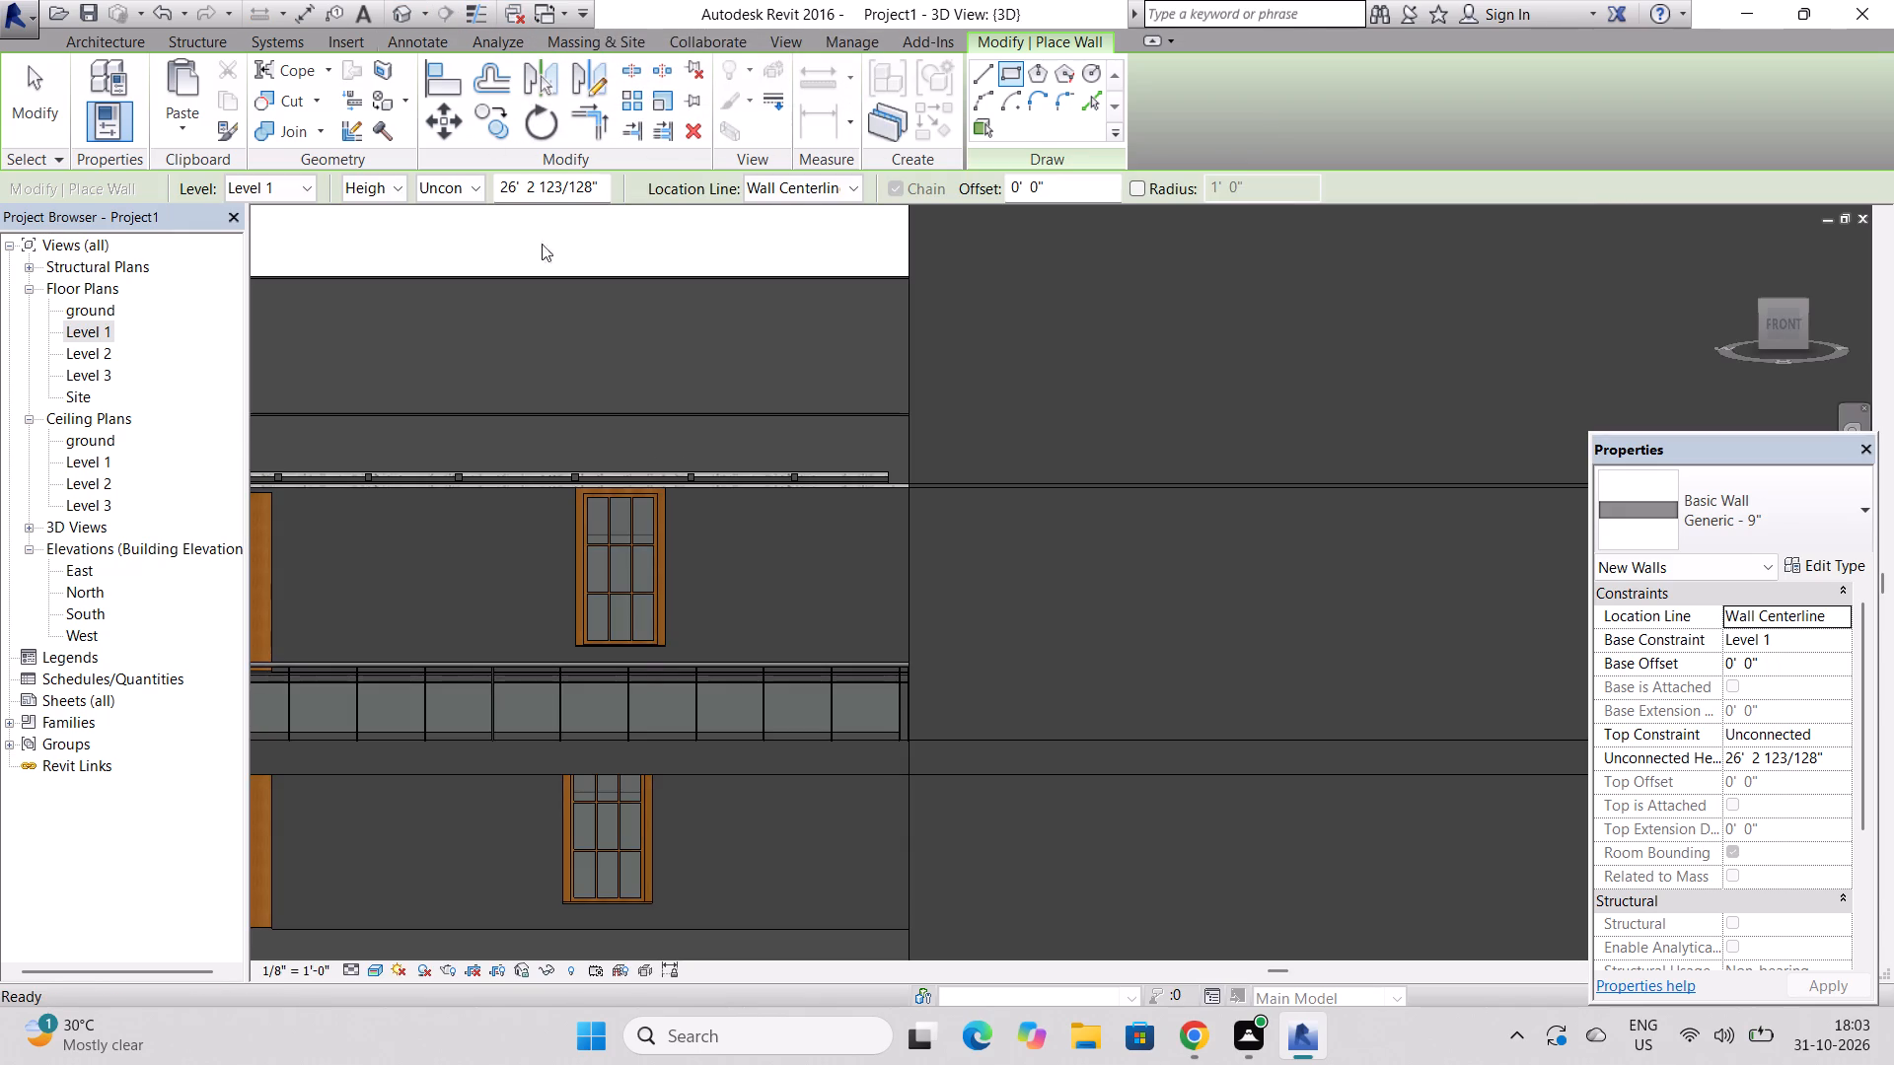
pyautogui.scroll(-7, 719, 547)
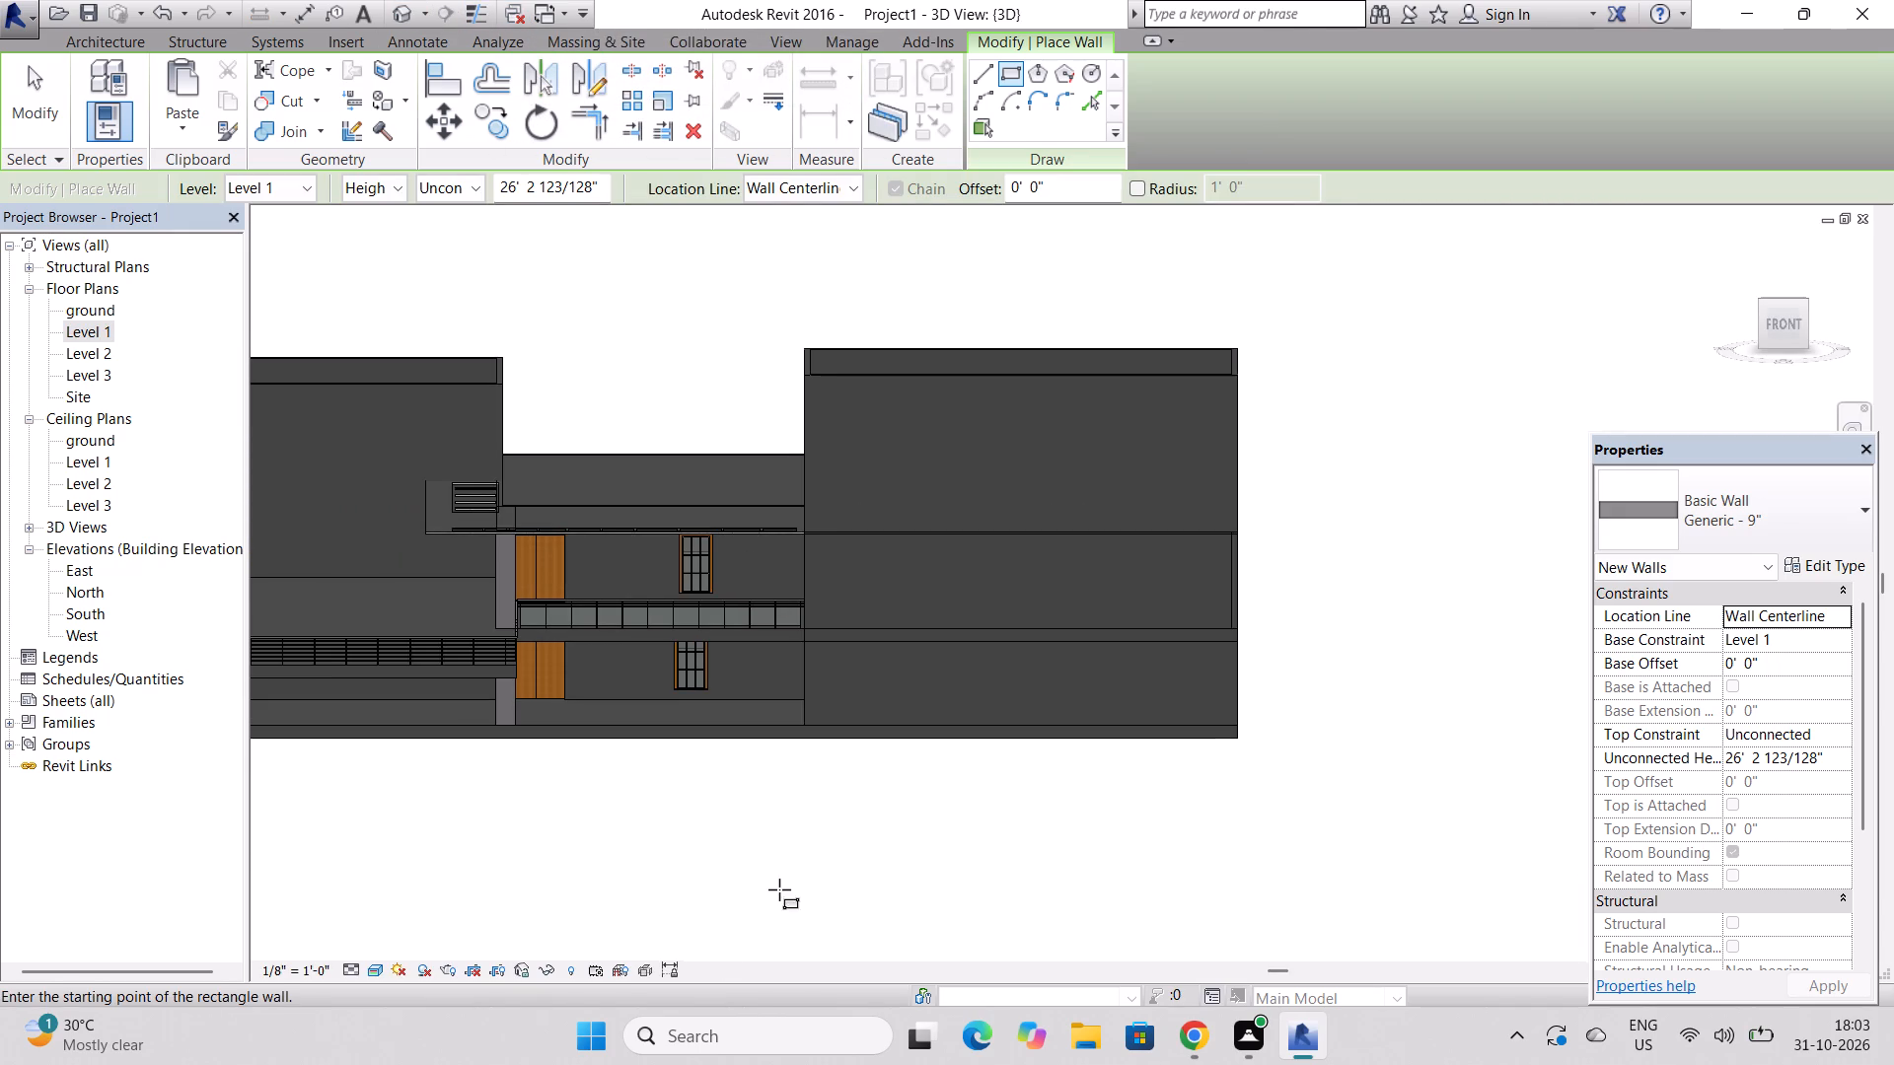
# In the South elevation, lower the tops of the east block's new front and rear Generic - 9" walls to Level 3, 20'-0" high.
pyautogui.doubleClick(90, 610)
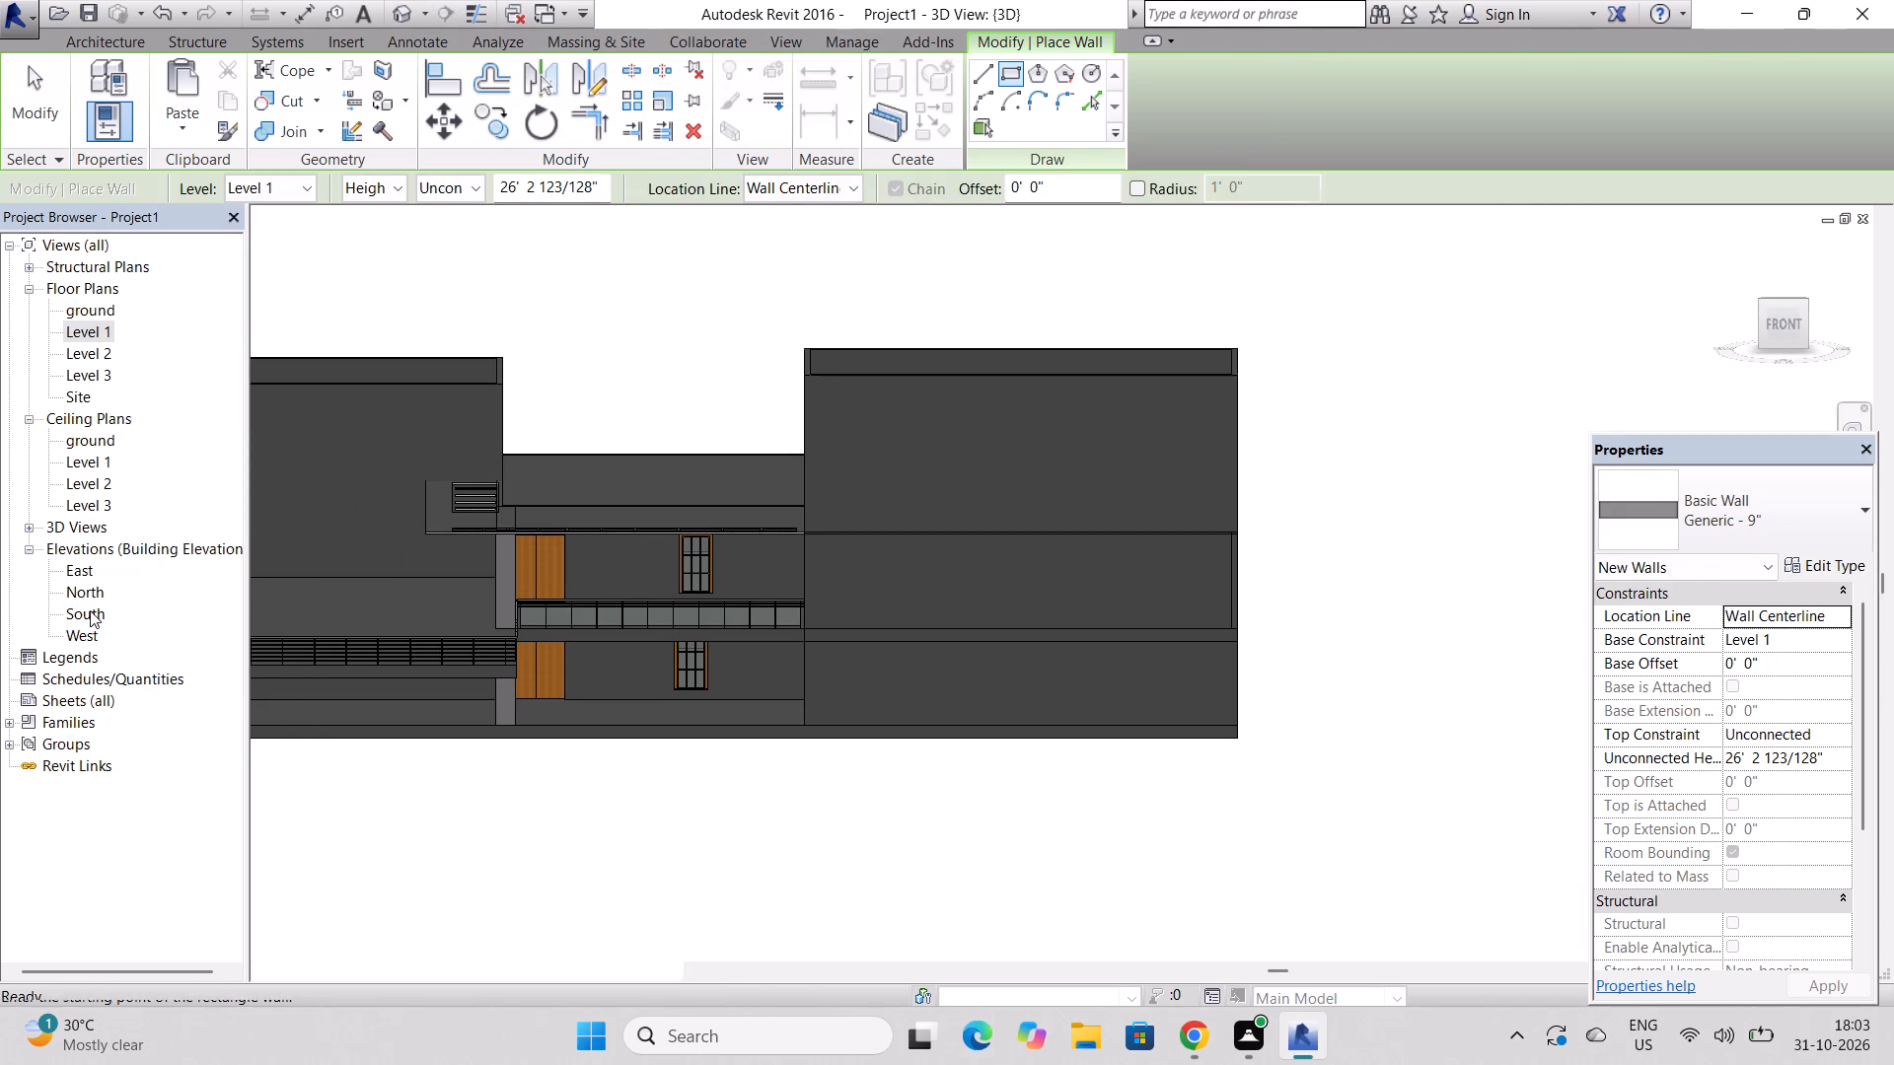
pyautogui.scroll(-2, 680, 492)
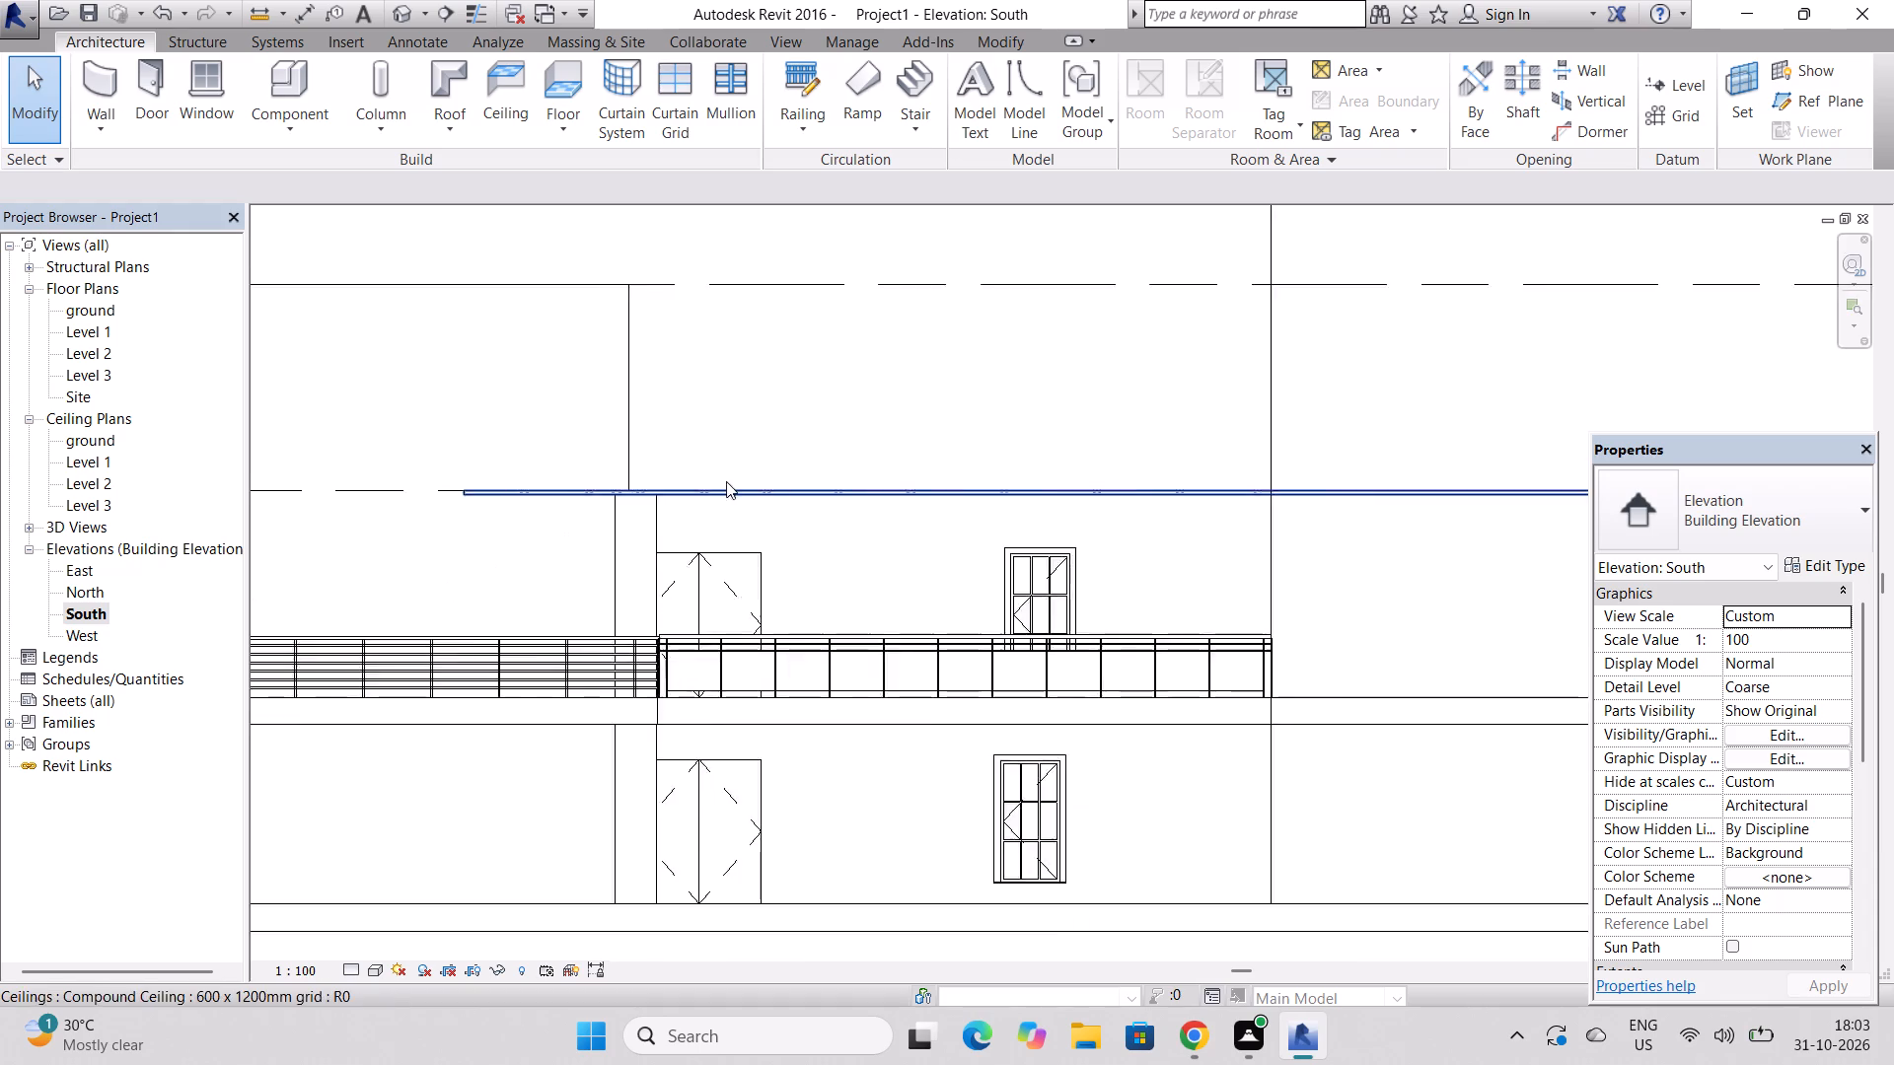
pyautogui.scroll(-1, 726, 481)
pyautogui.scroll(-6, 800, 445)
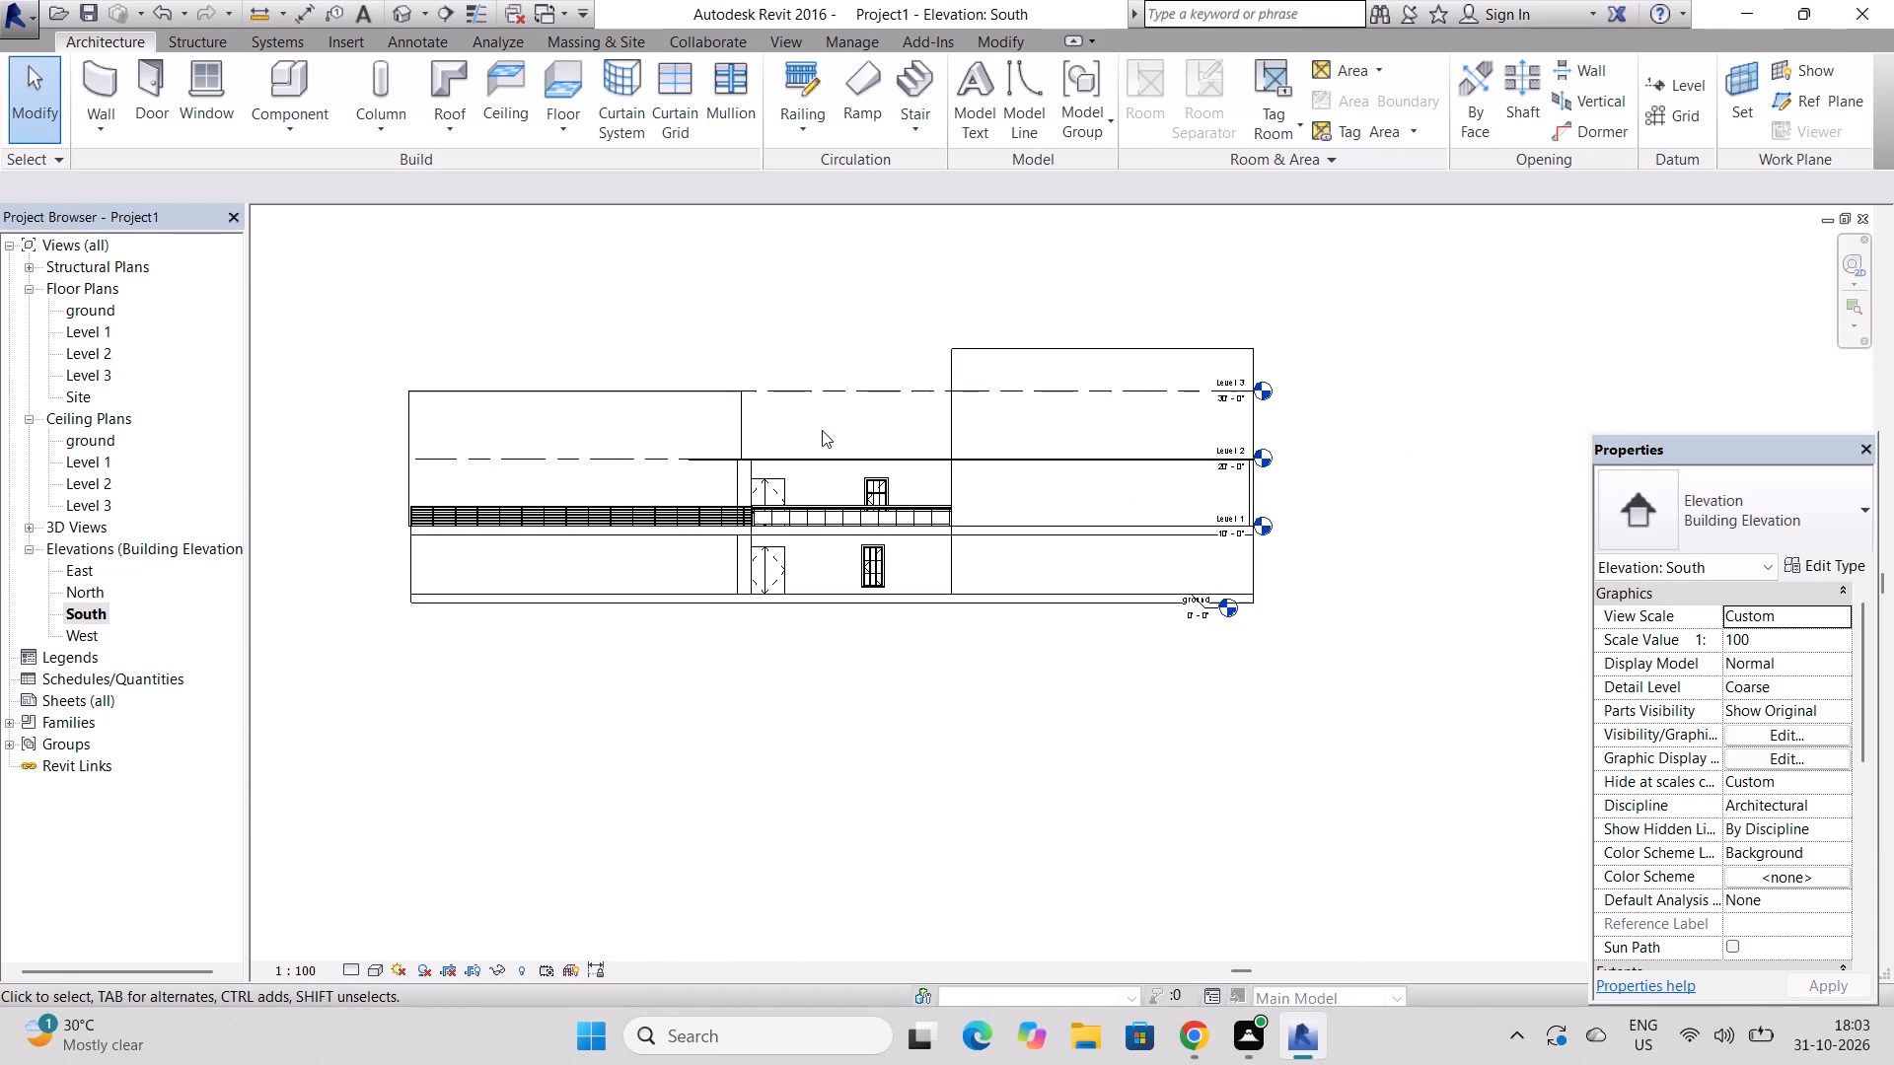
pyautogui.scroll(4, 1305, 377)
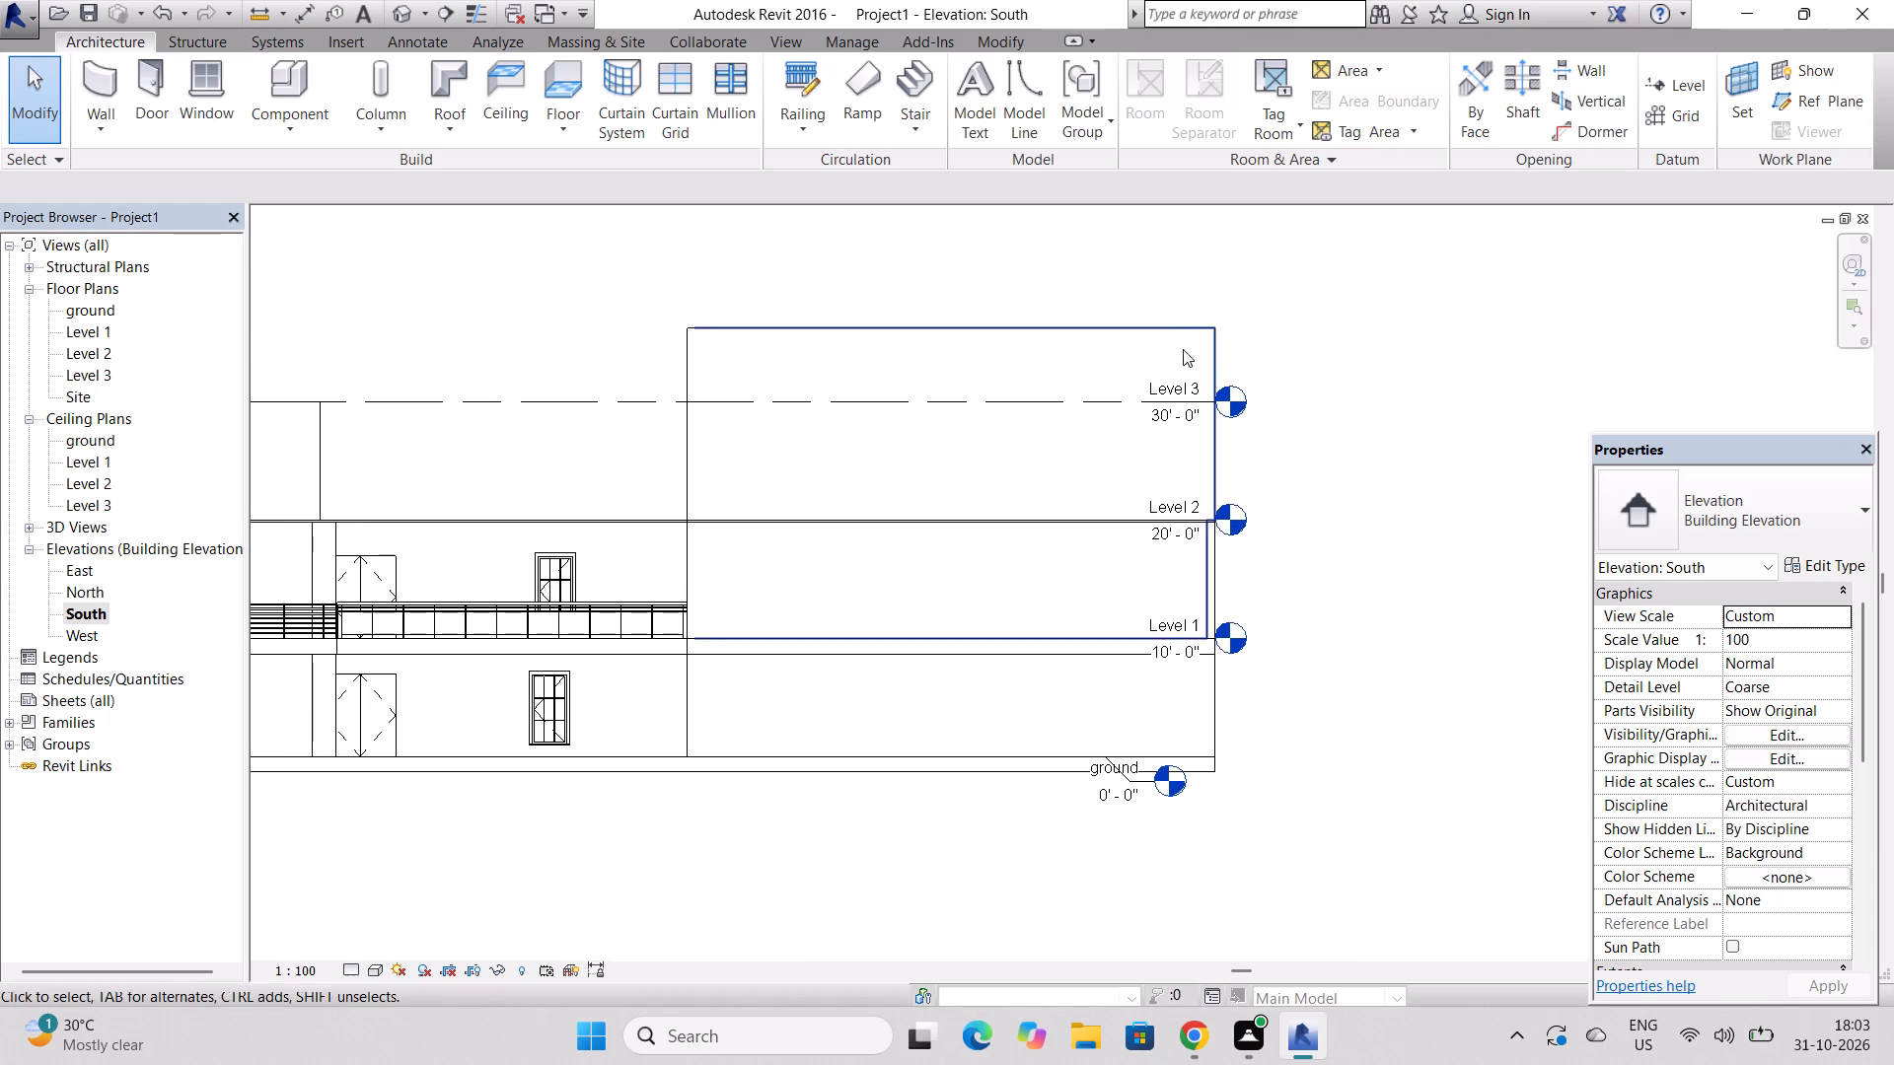
pyautogui.click(1074, 328)
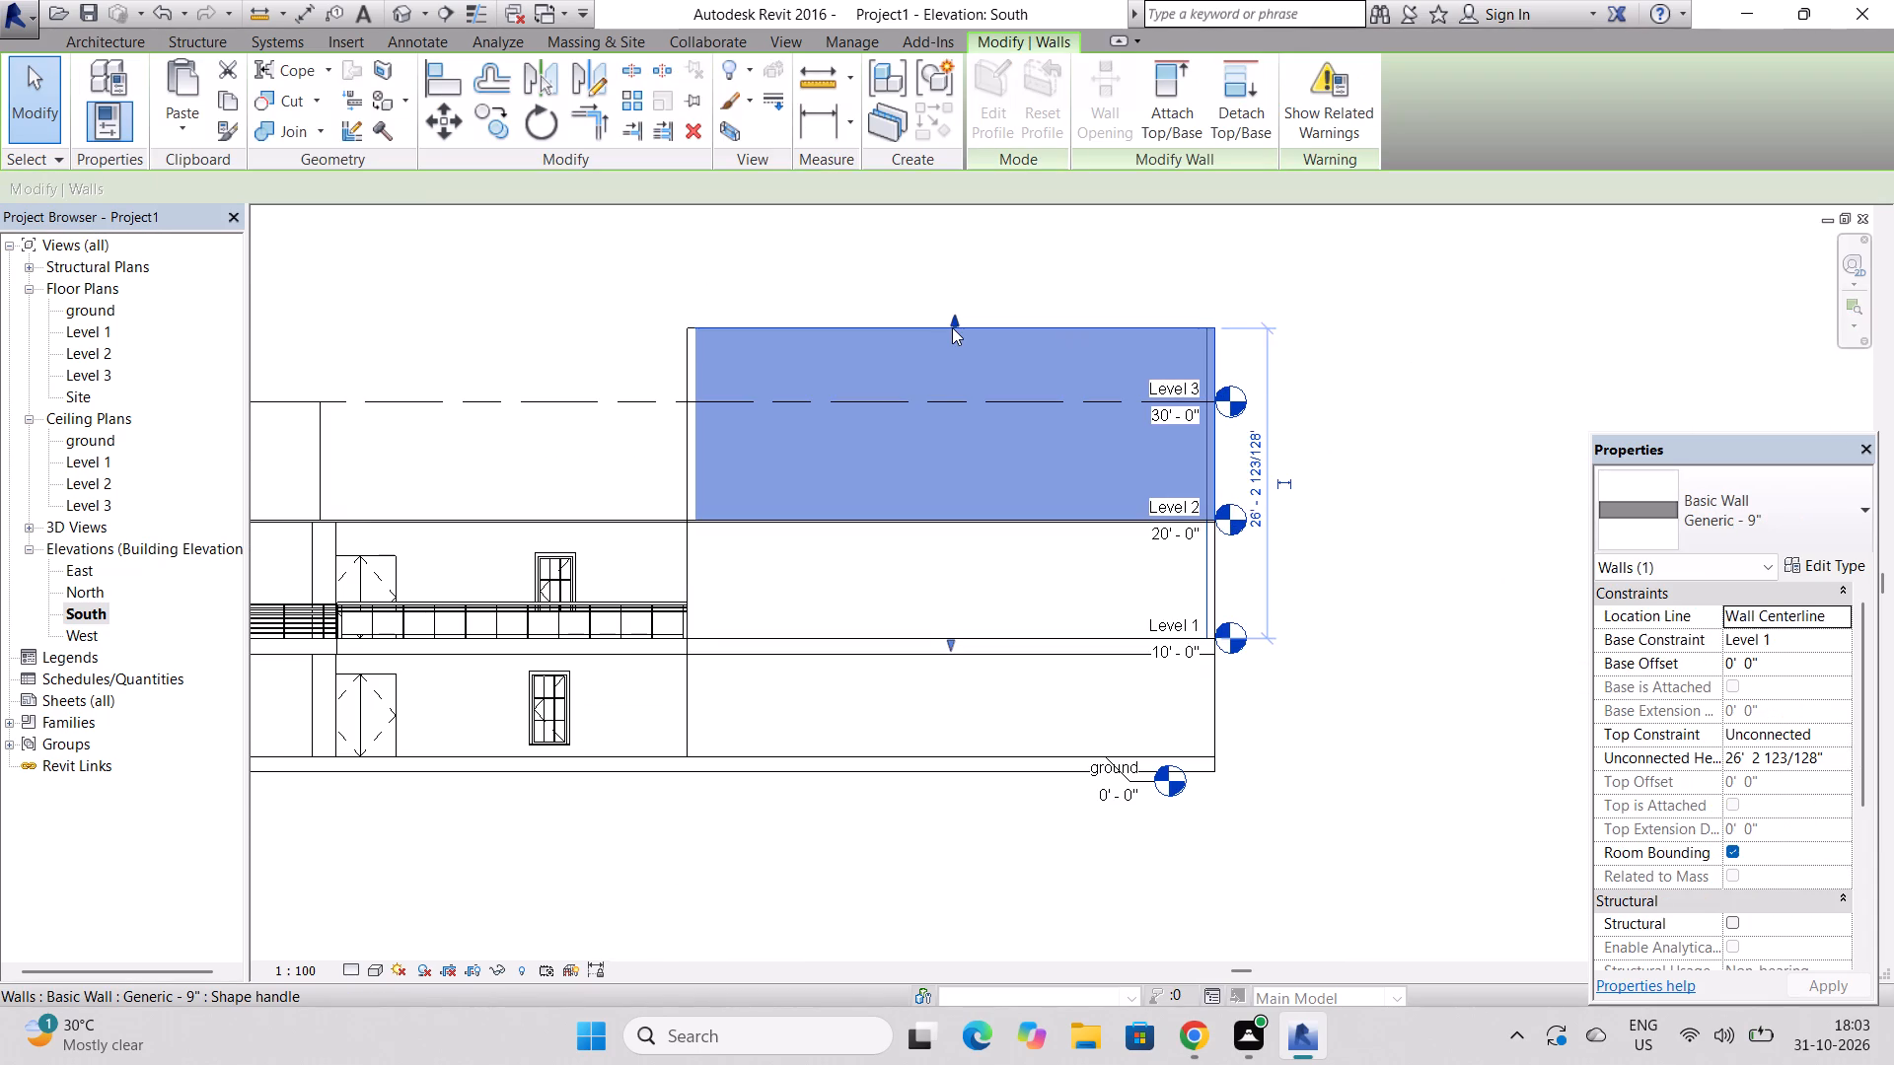
pyautogui.moveTo(952, 323); pyautogui.dragTo(953, 398)
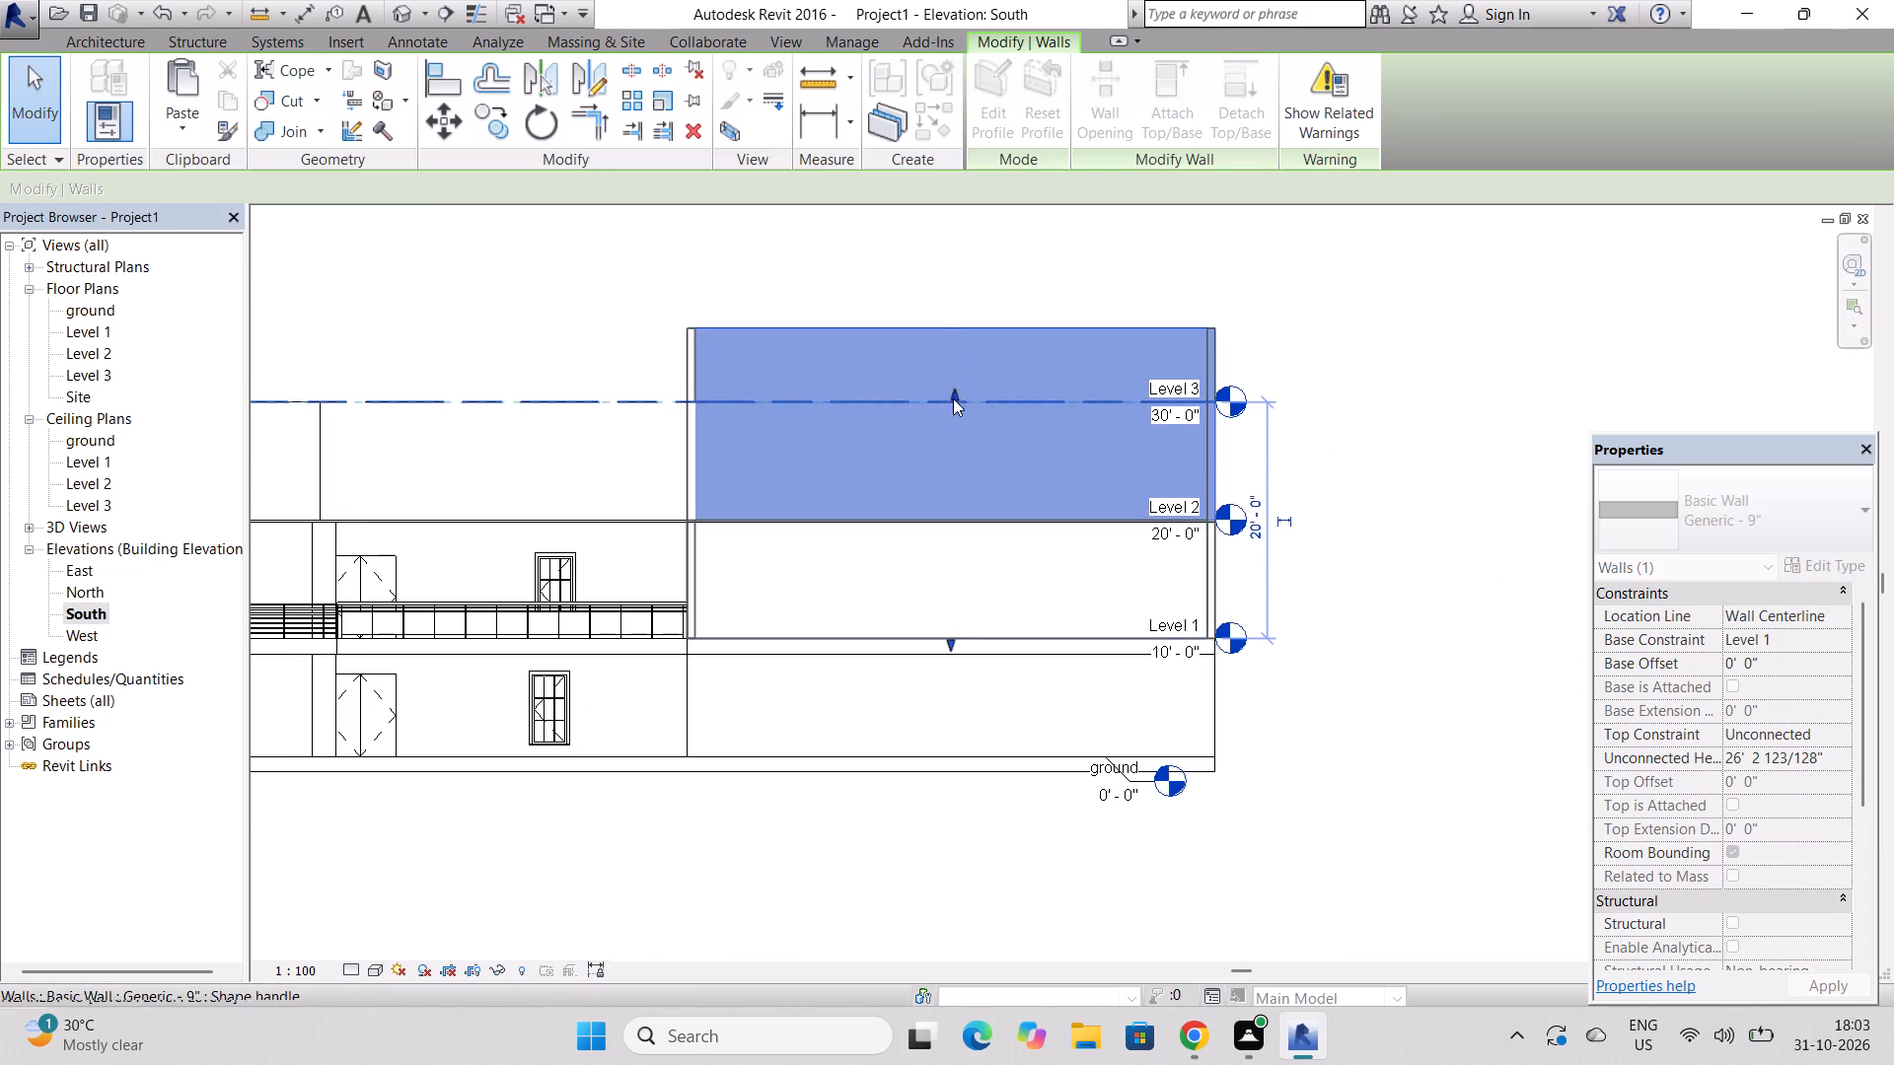
pyautogui.click(946, 331)
pyautogui.moveTo(950, 321); pyautogui.dragTo(950, 401)
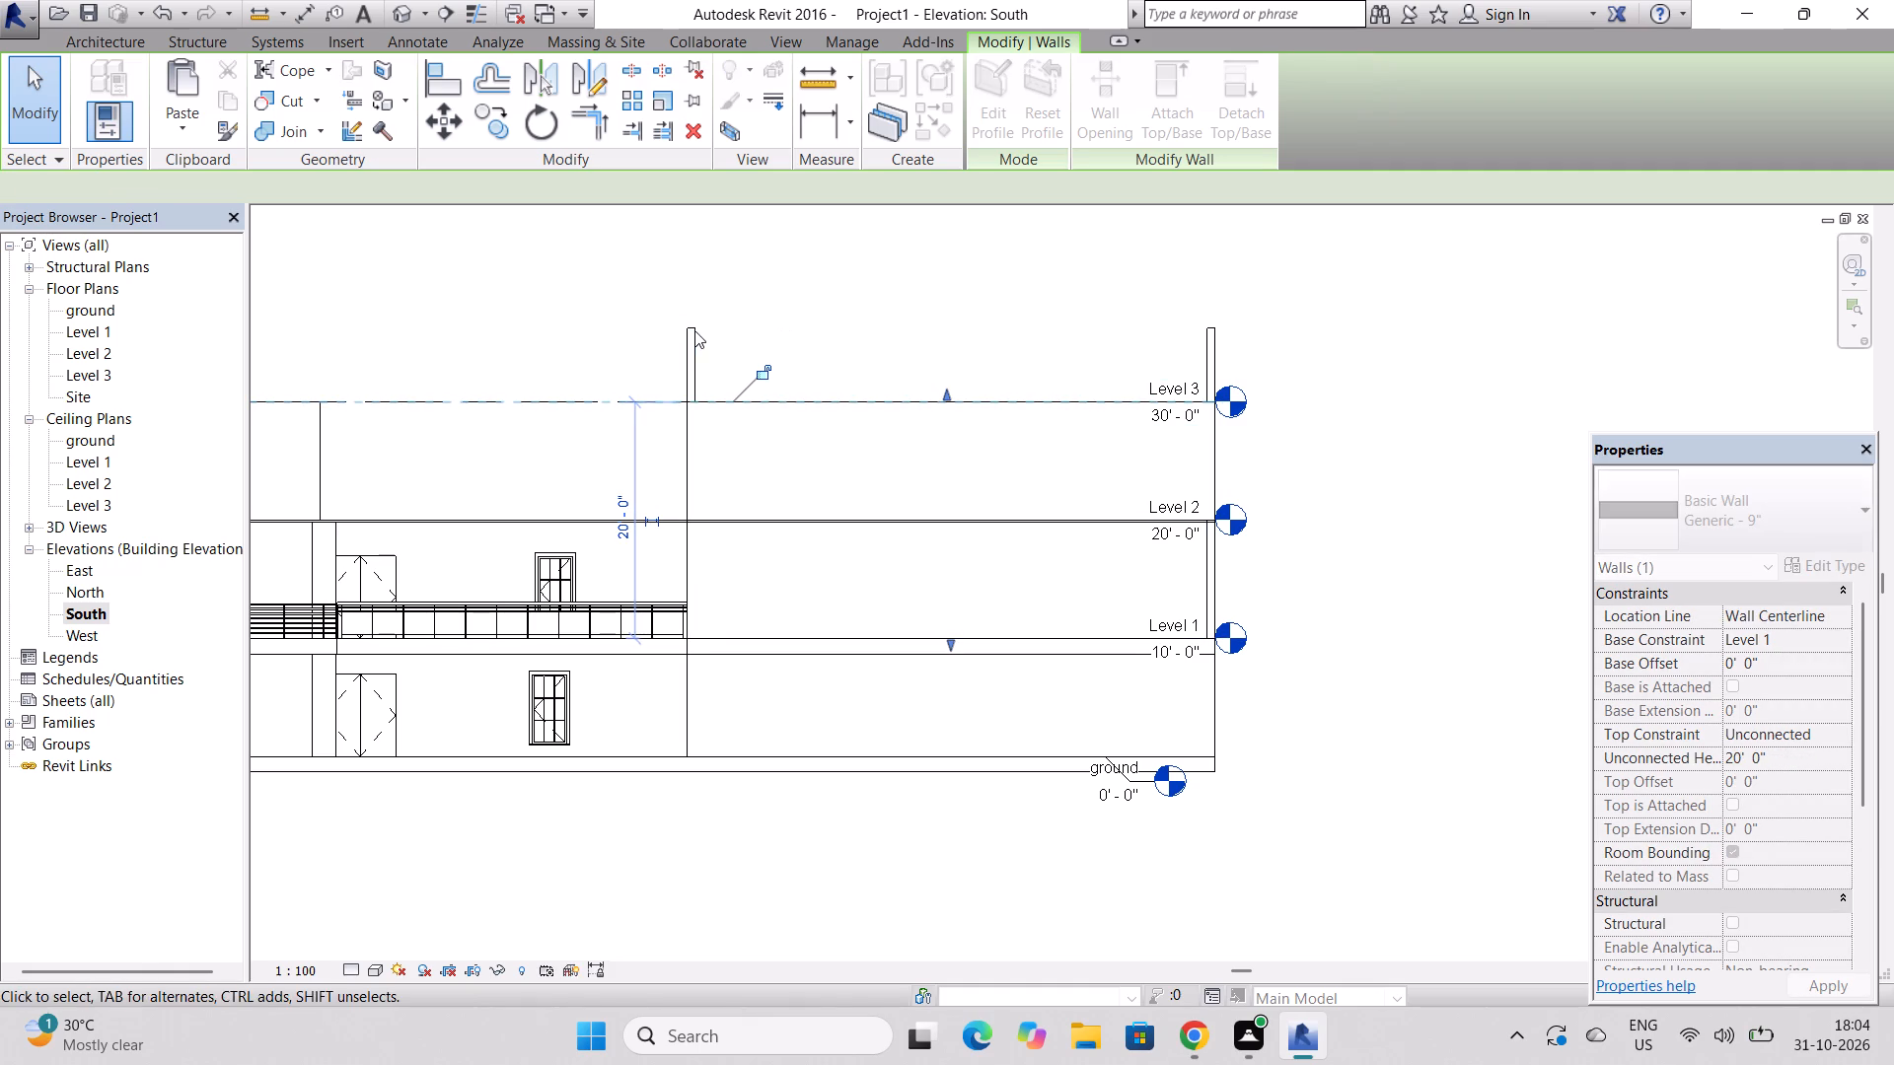
# Lower the tops of the east block's two new side walls to Level 3, making each 20'-0" high.
pyautogui.click(694, 330)
pyautogui.moveTo(692, 317); pyautogui.dragTo(698, 369)
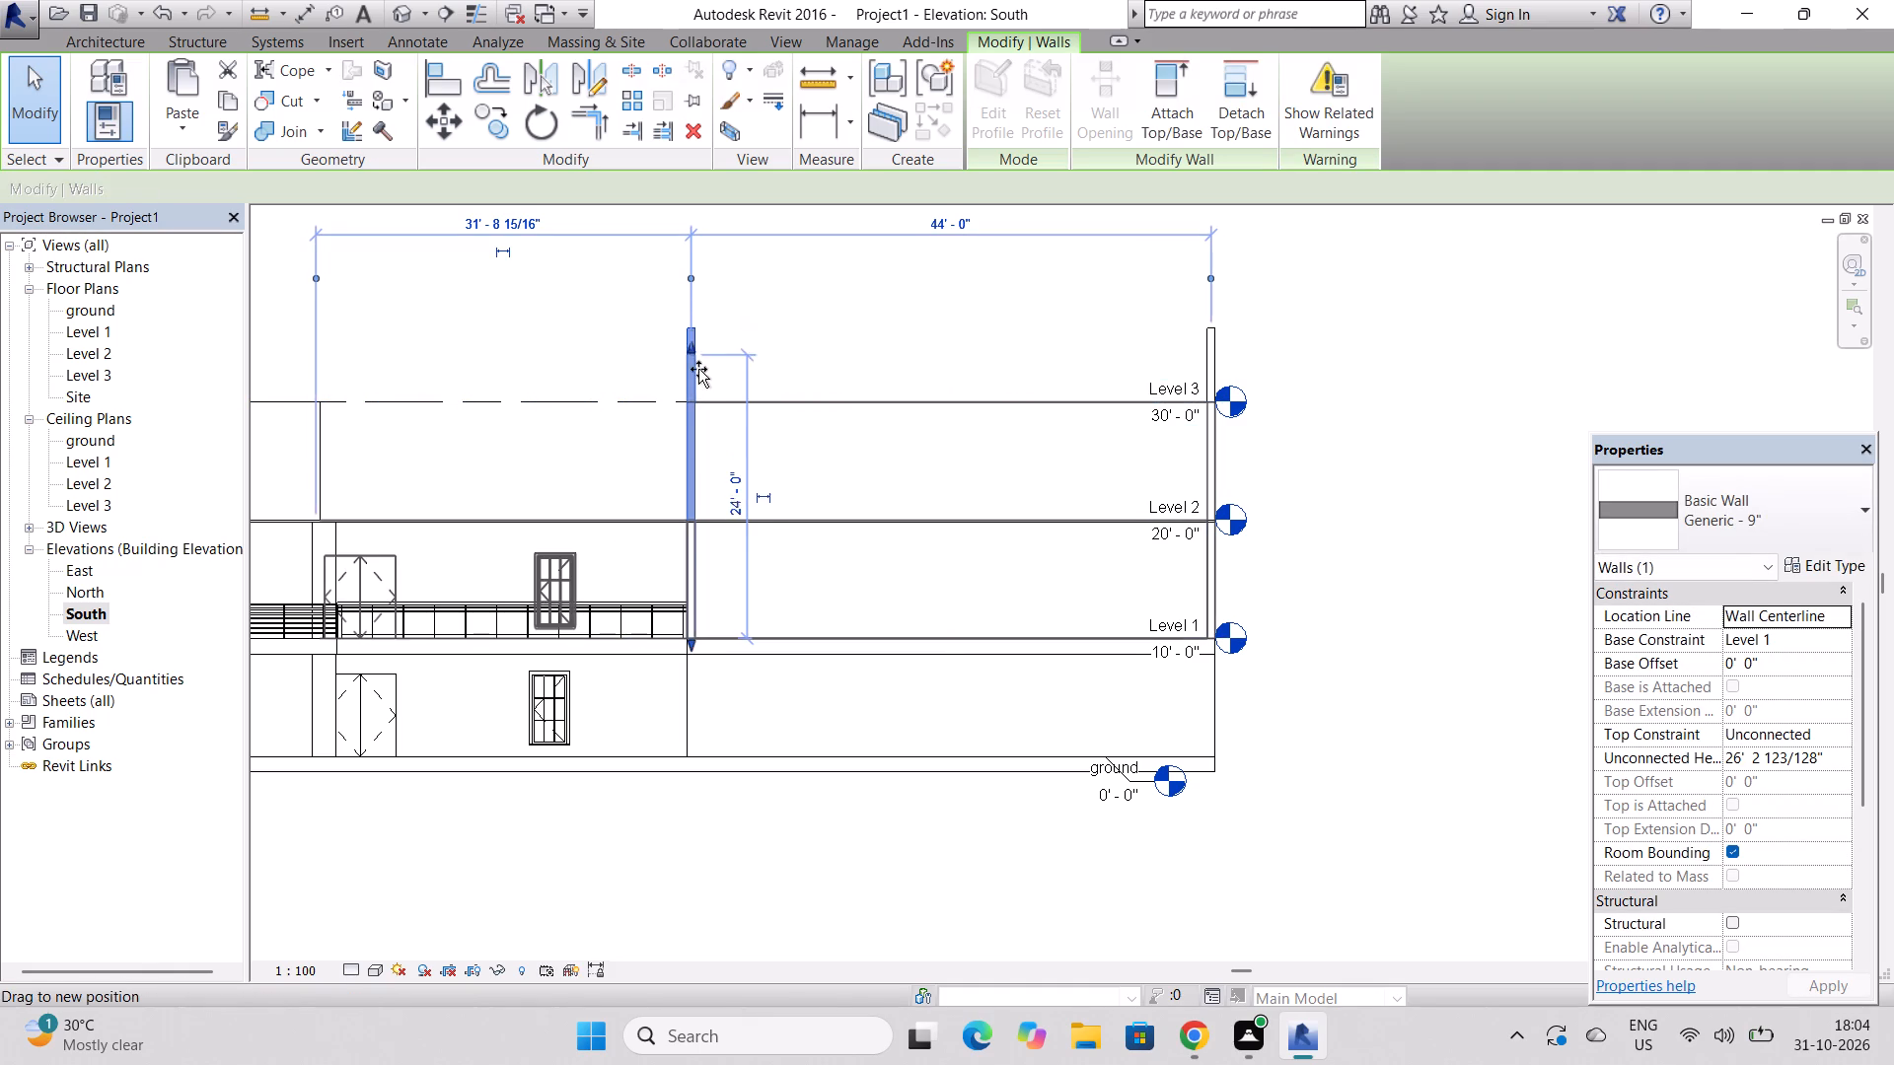
pyautogui.moveTo(698, 369); pyautogui.dragTo(706, 408)
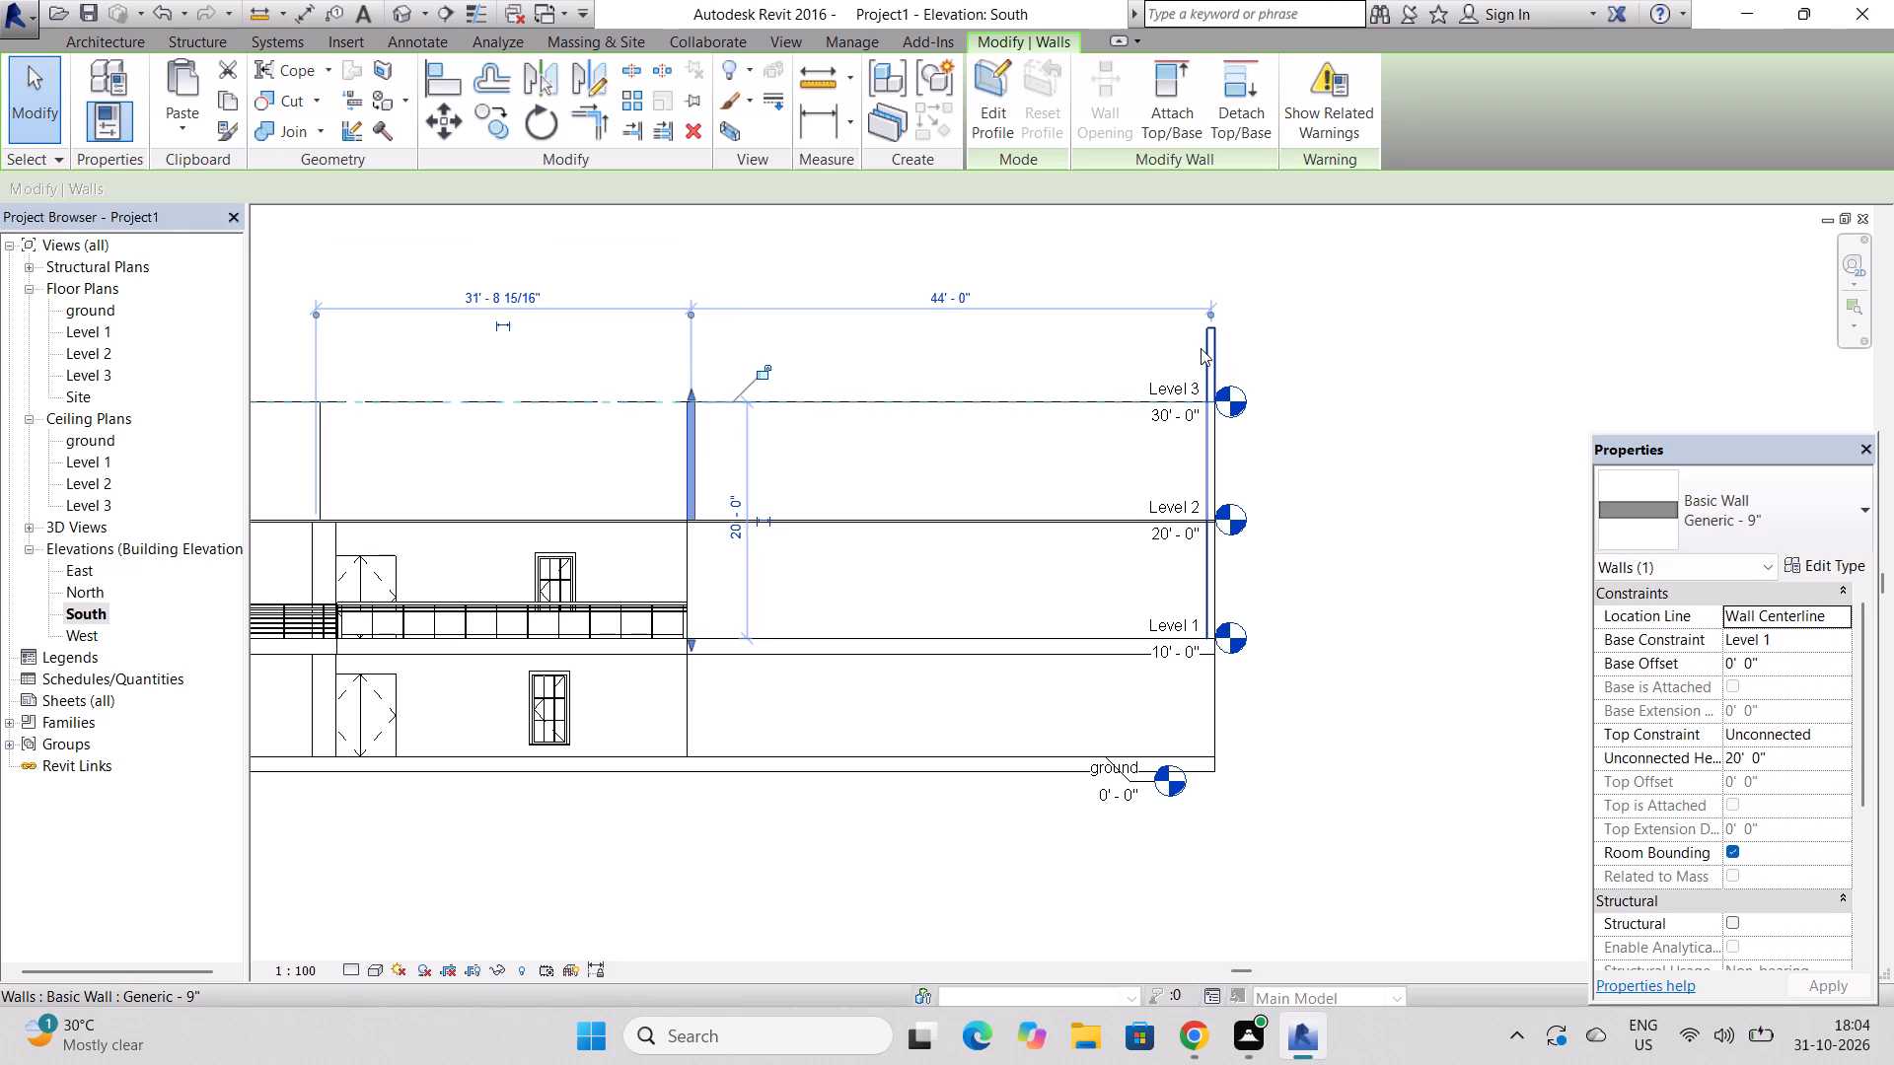
pyautogui.click(1218, 344)
pyautogui.scroll(5, 1218, 344)
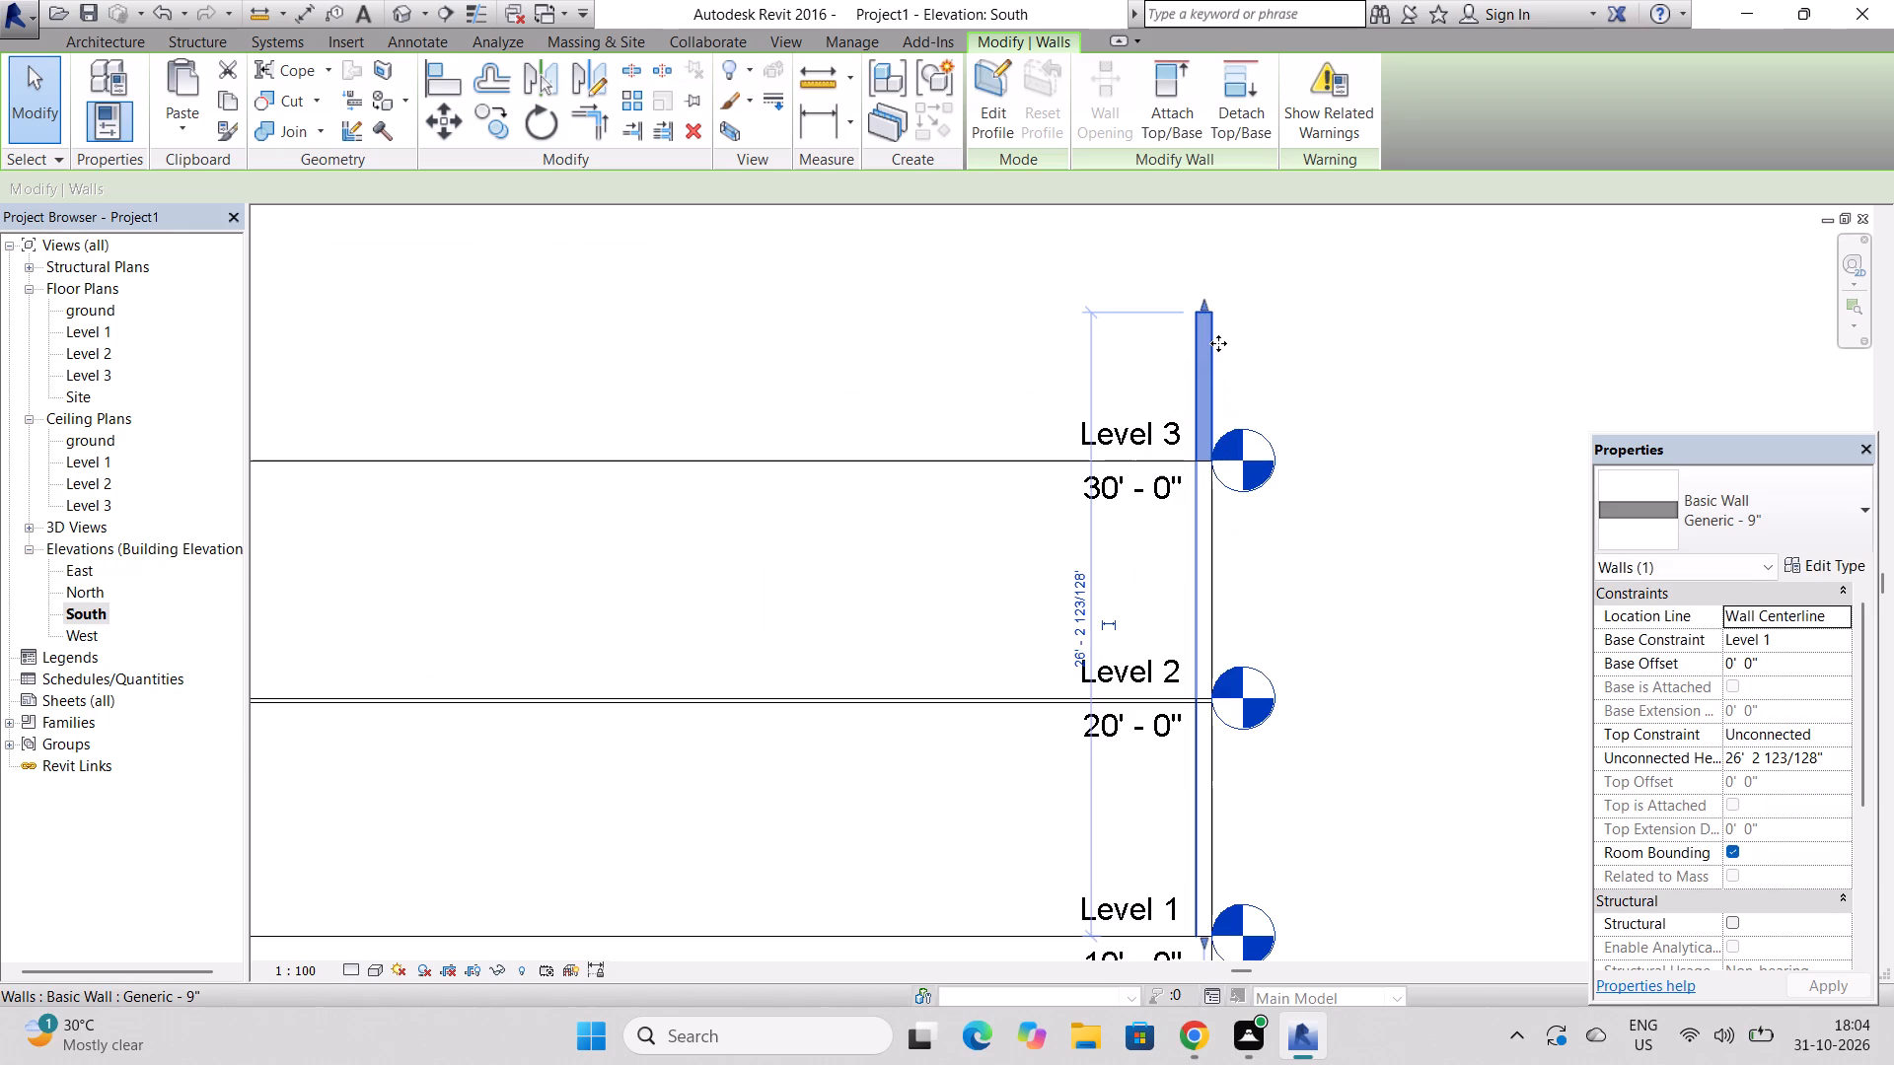
pyautogui.moveTo(1203, 306); pyautogui.dragTo(1206, 419)
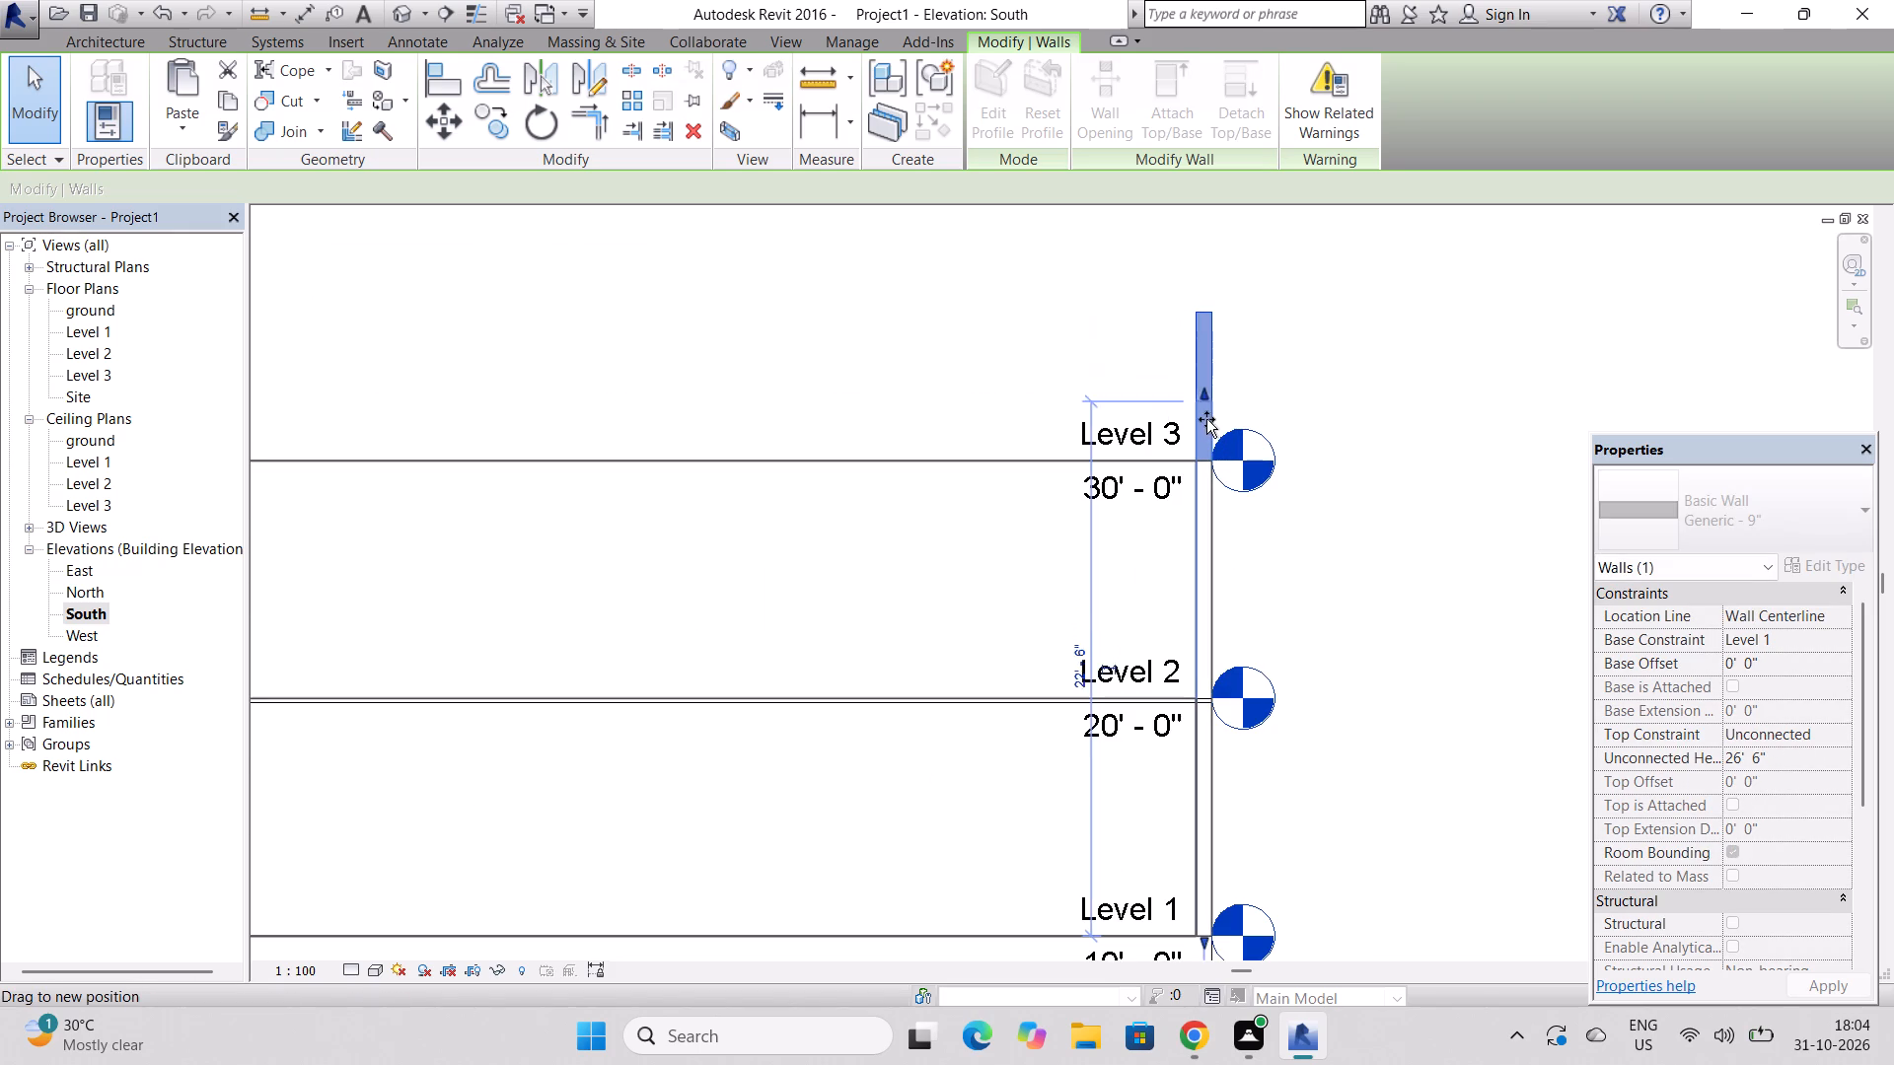
pyautogui.moveTo(1206, 419); pyautogui.dragTo(1204, 461)
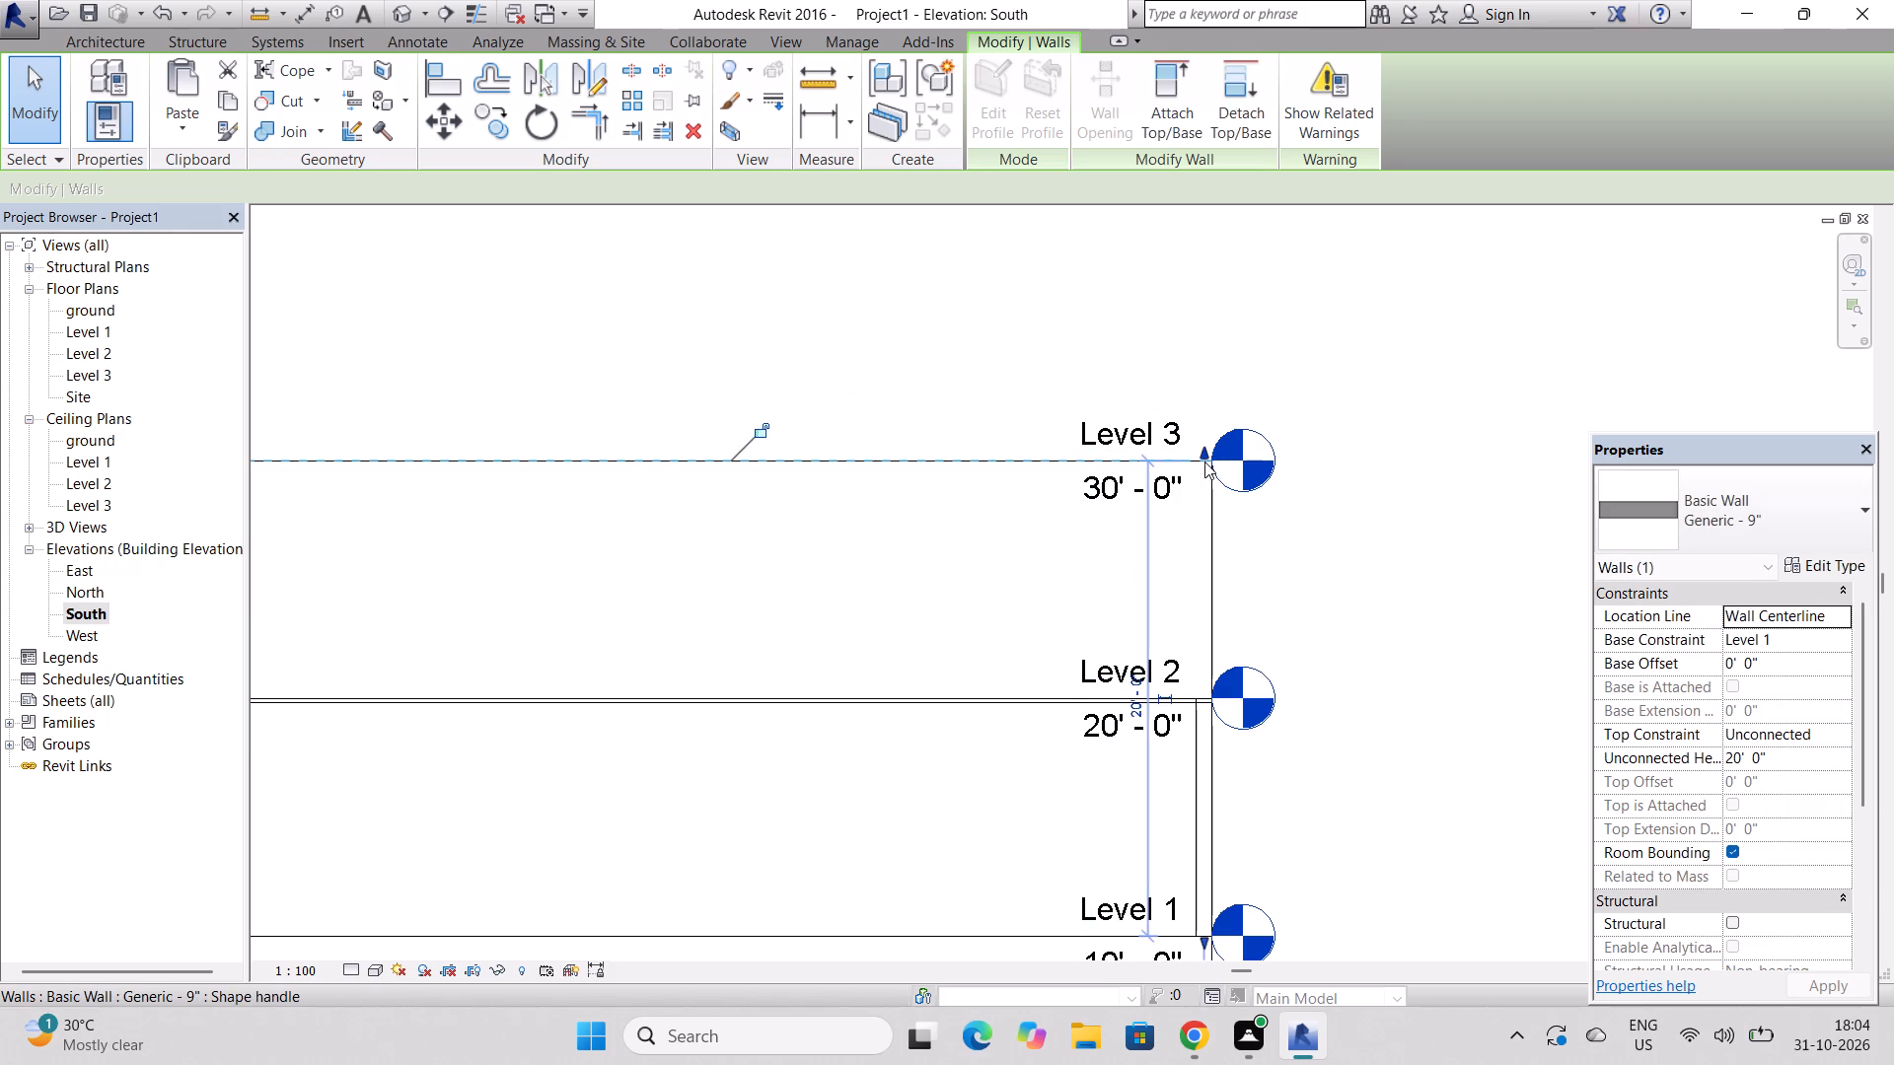
# Examine the lowered east block walls in the elevation and from the front in the 3D view.
pyautogui.scroll(-5, 1213, 461)
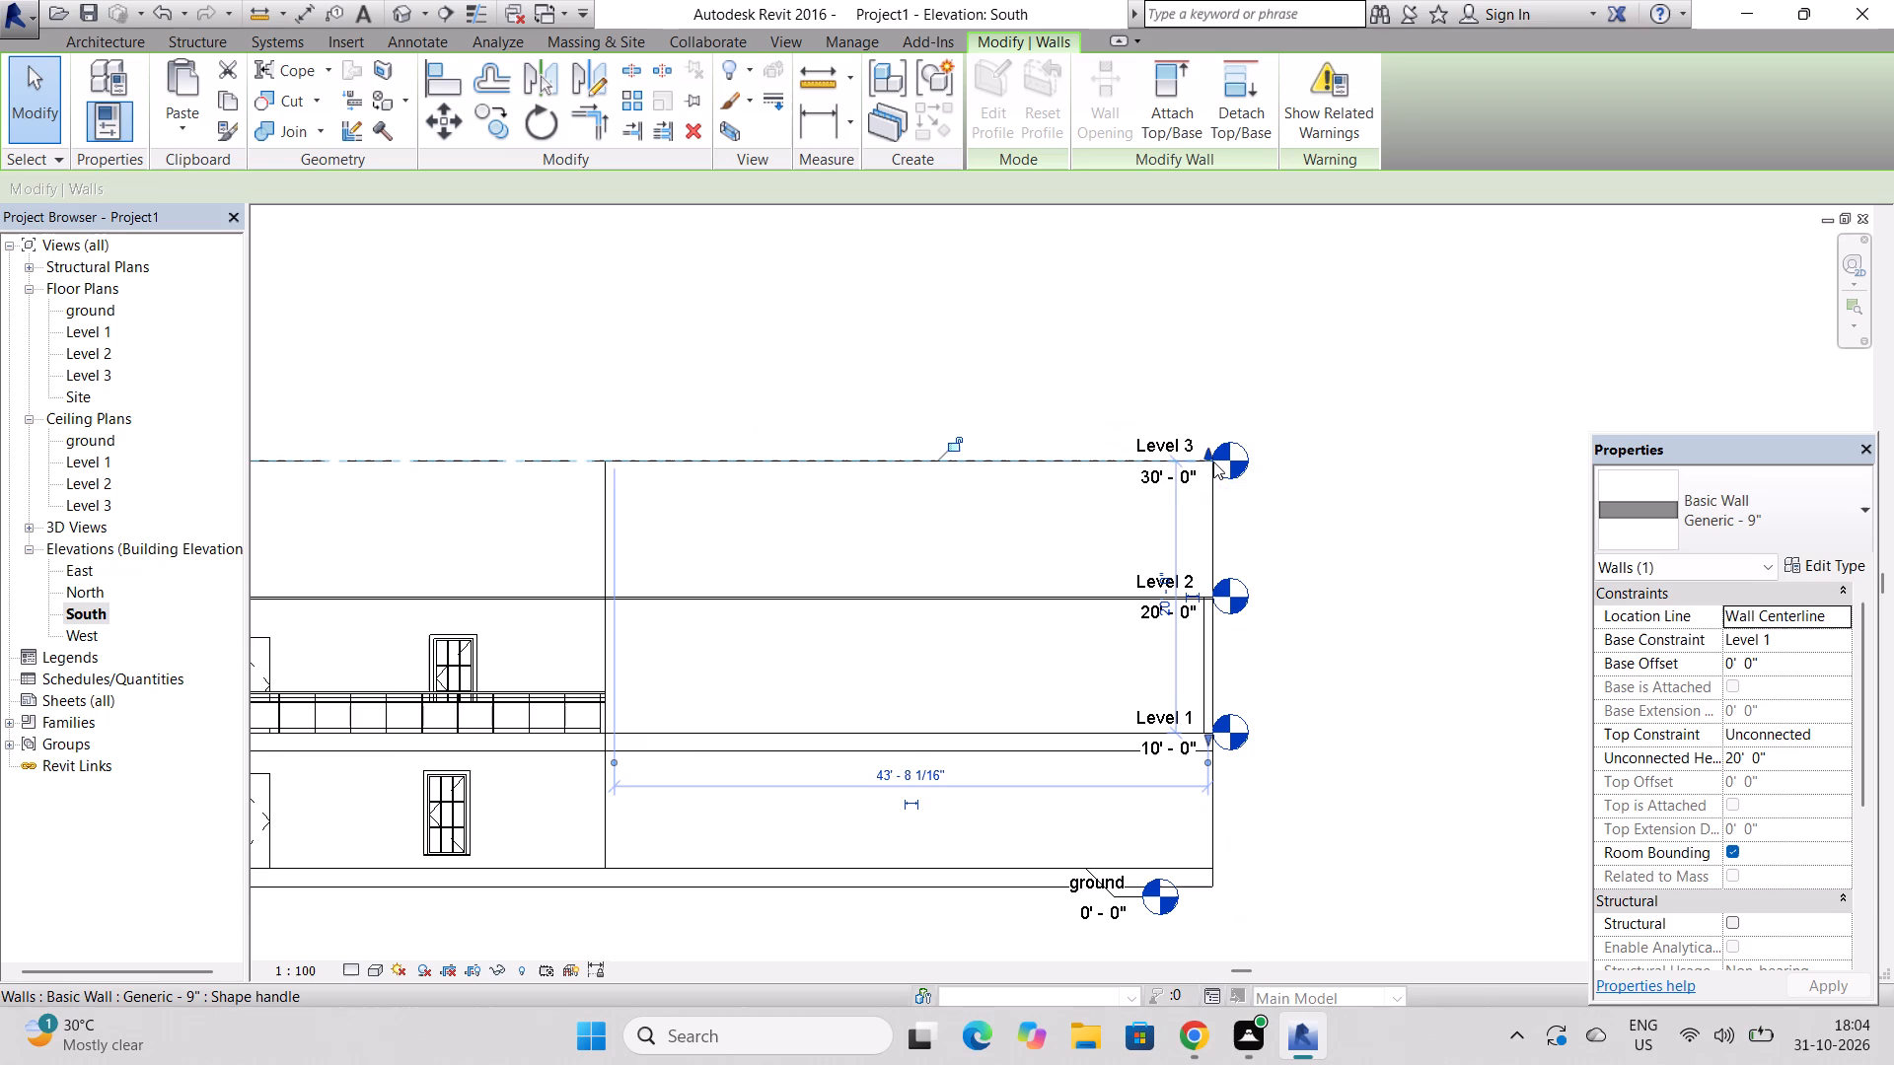
pyautogui.scroll(-6, 1213, 461)
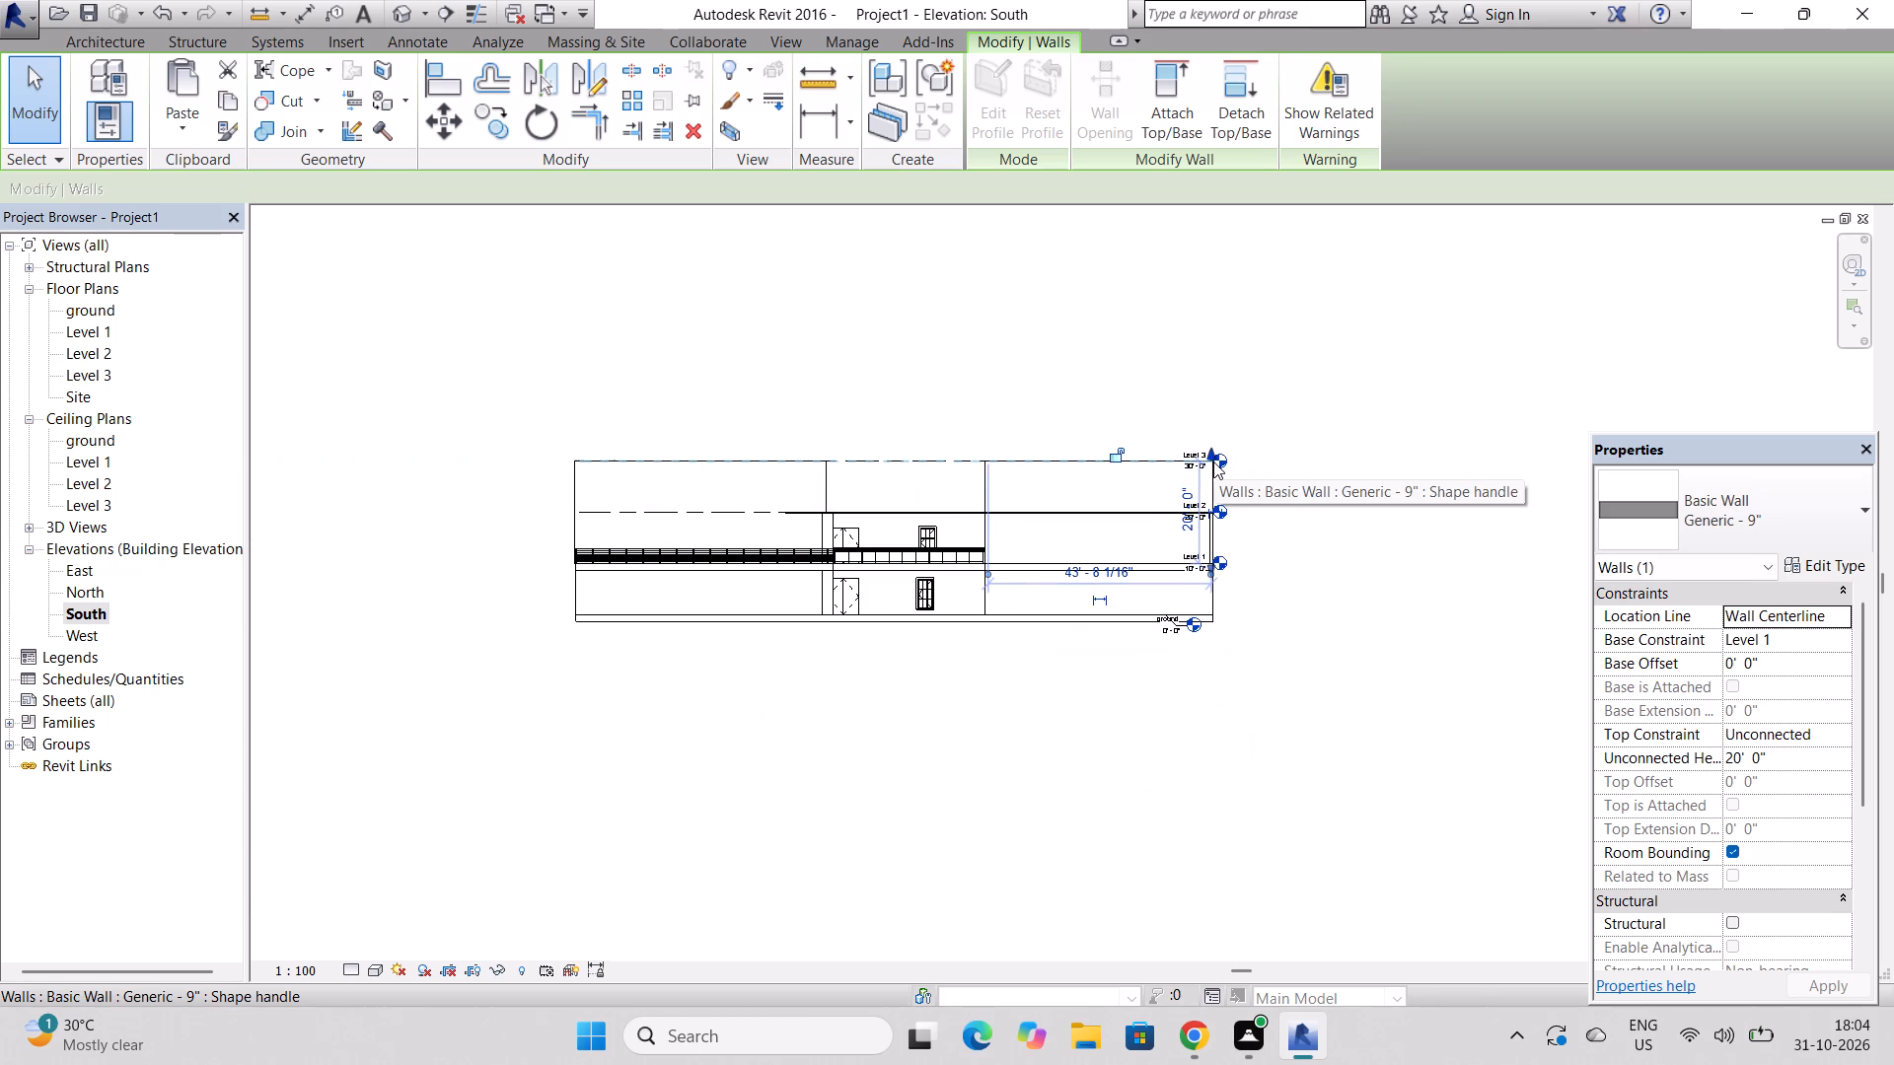
pyautogui.click(396, 7)
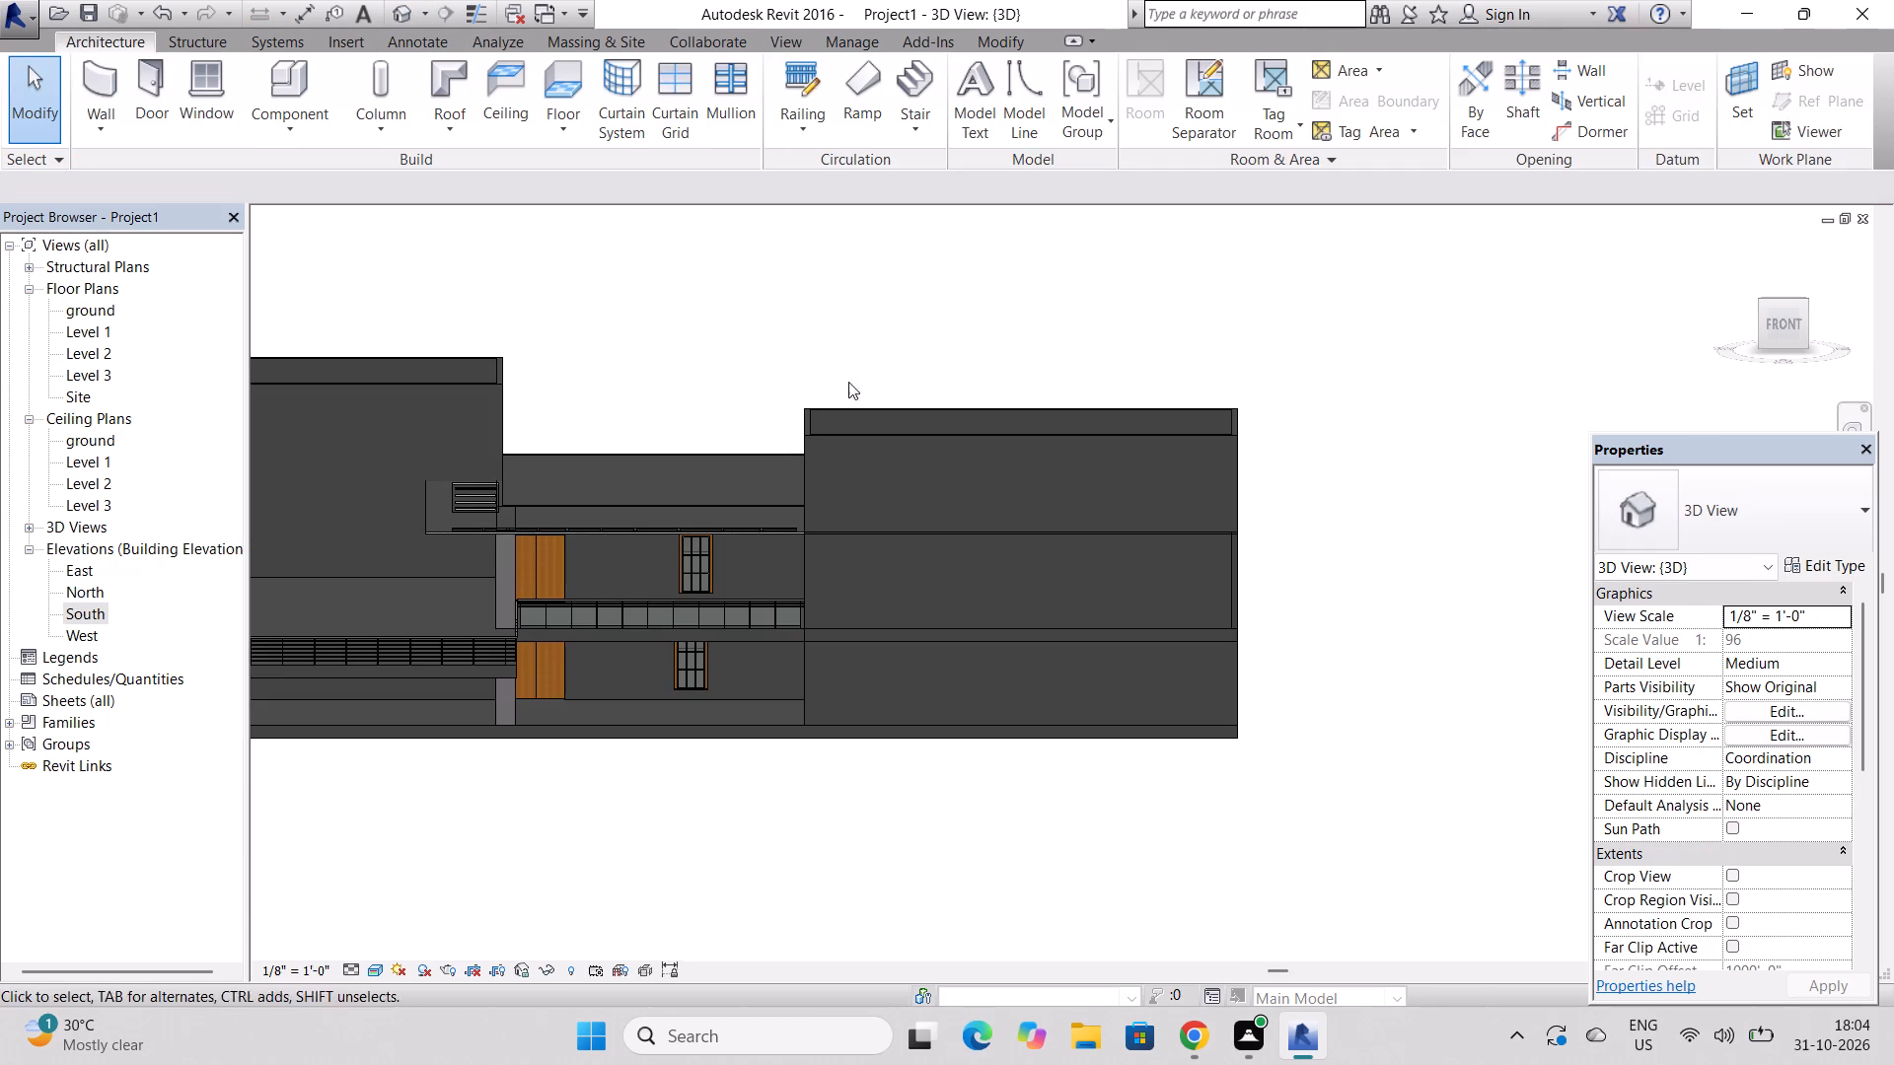
pyautogui.scroll(-4, 968, 445)
pyautogui.scroll(6, 968, 445)
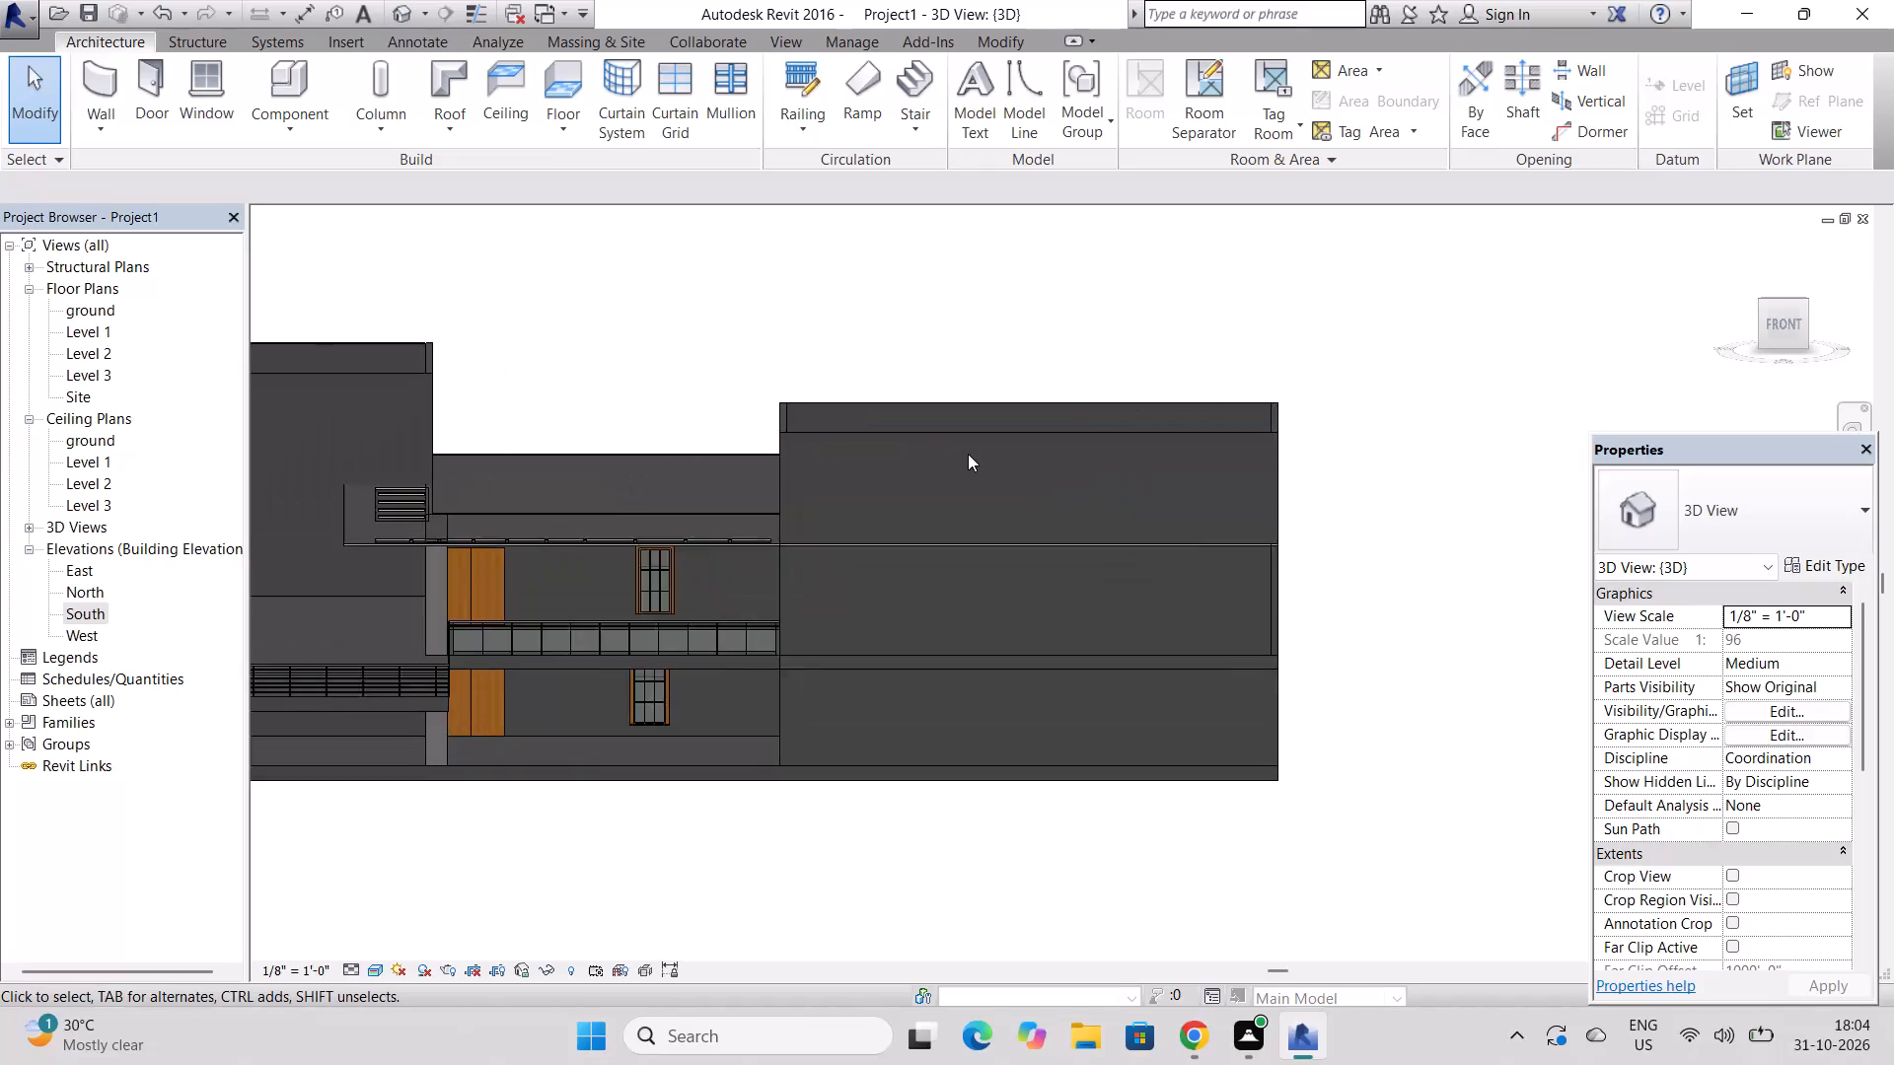
pyautogui.scroll(2, 968, 454)
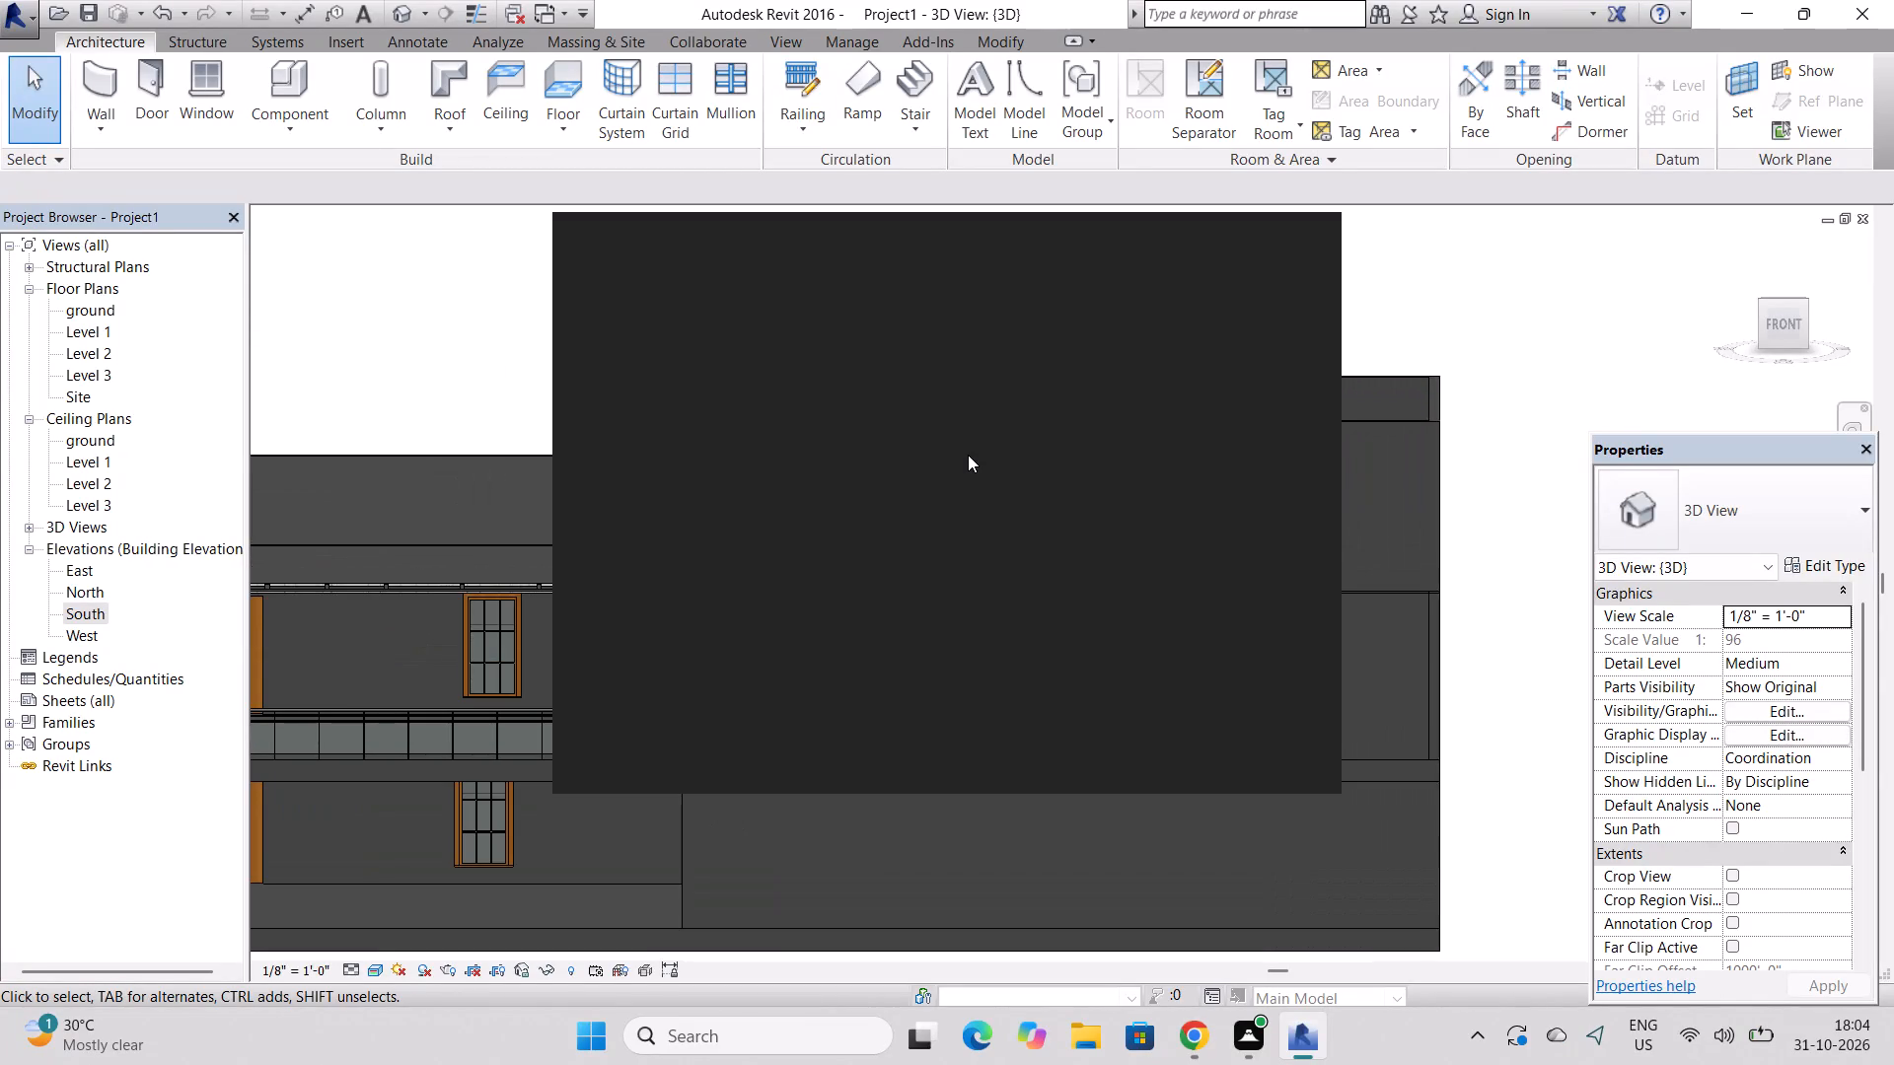
pyautogui.click(1294, 243)
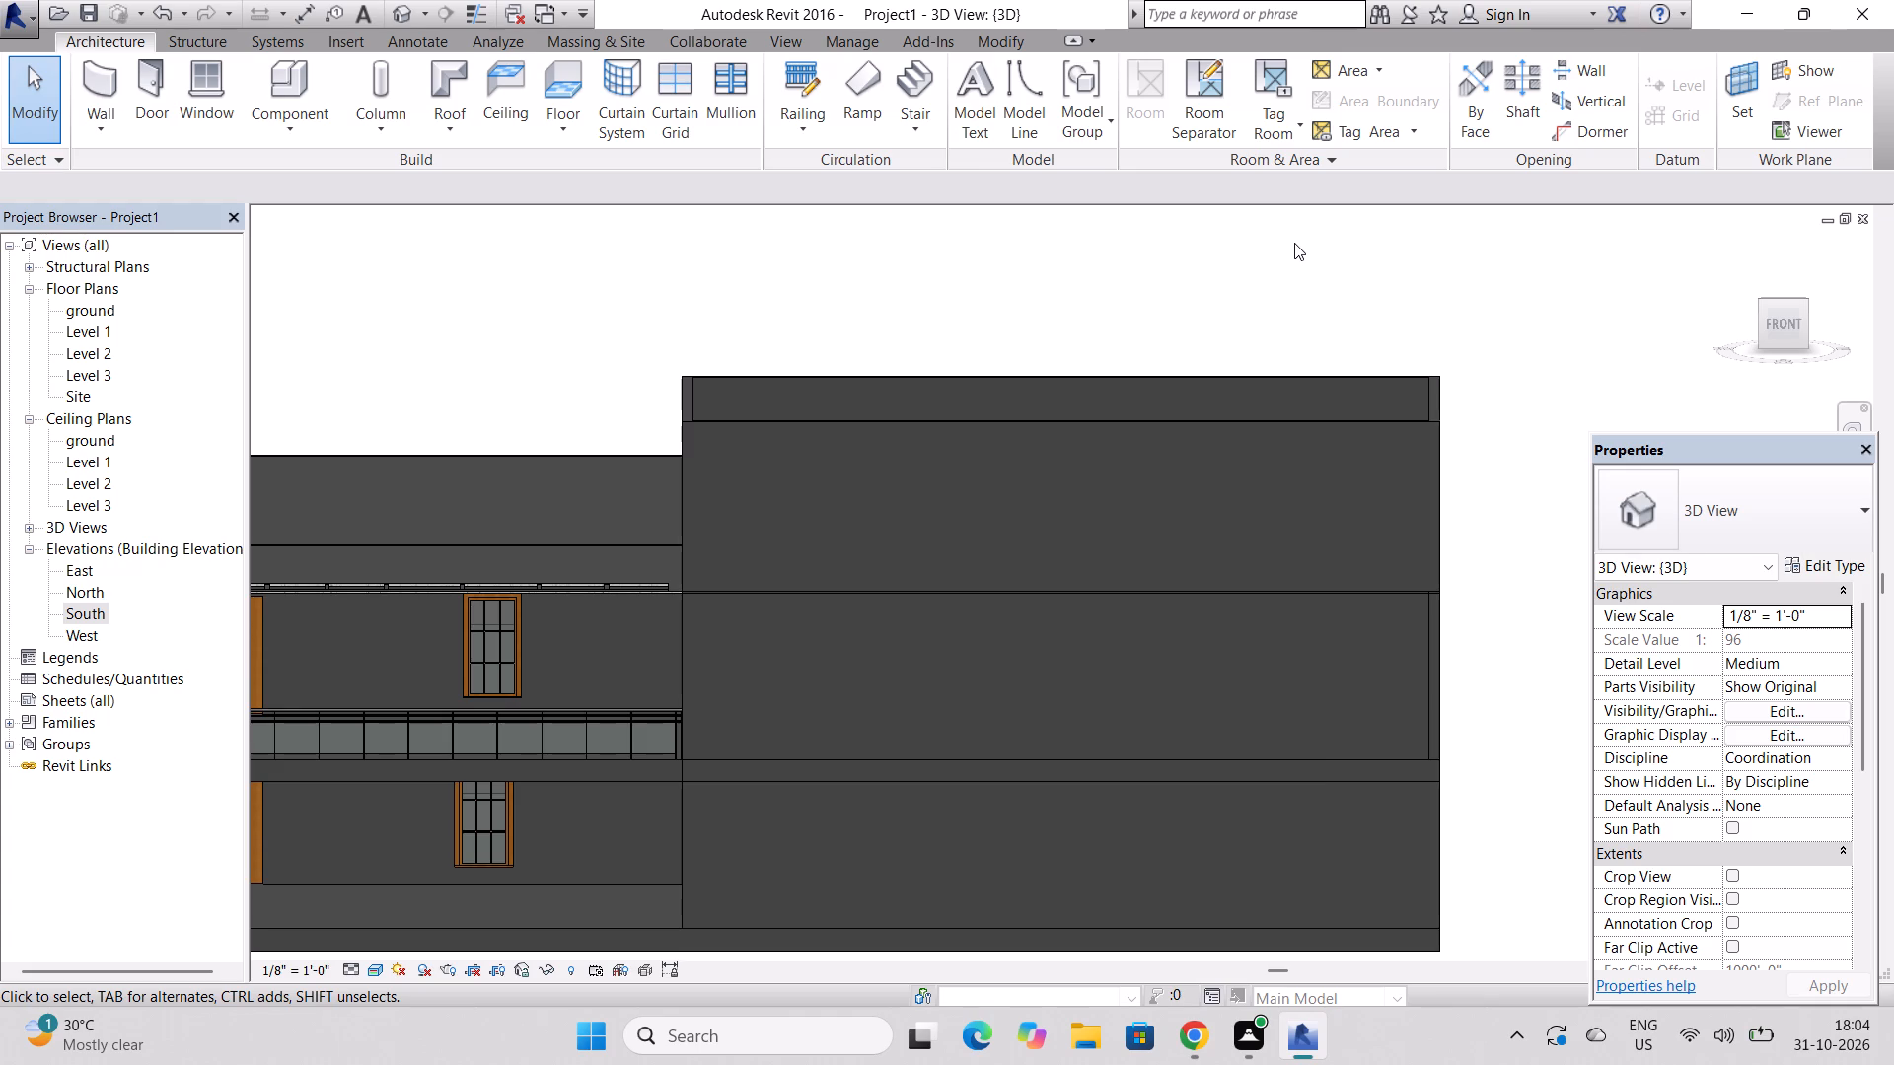
pyautogui.scroll(-4, 857, 436)
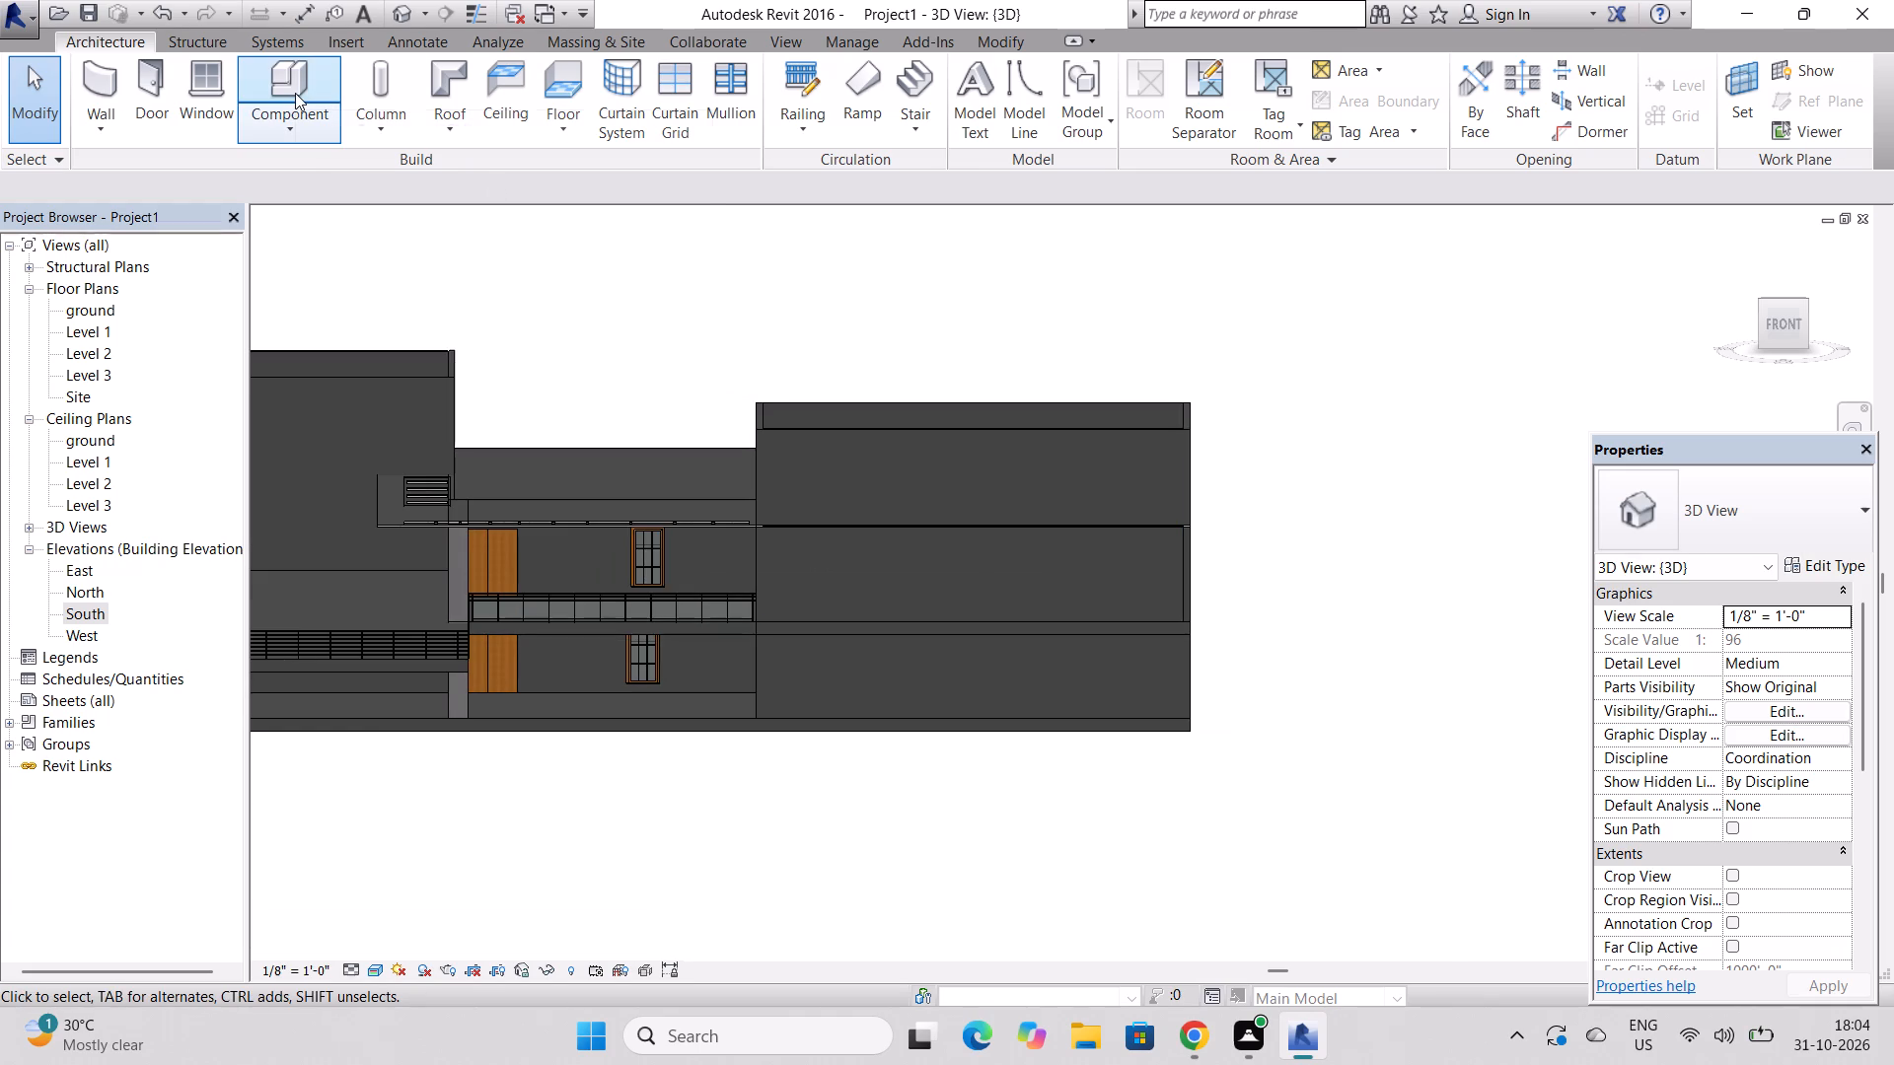
# Place a Casement 3x3 with Trim 36" x 48" window on the east block's upper front wall, 20'-0" from its west end.
pyautogui.click(210, 84)
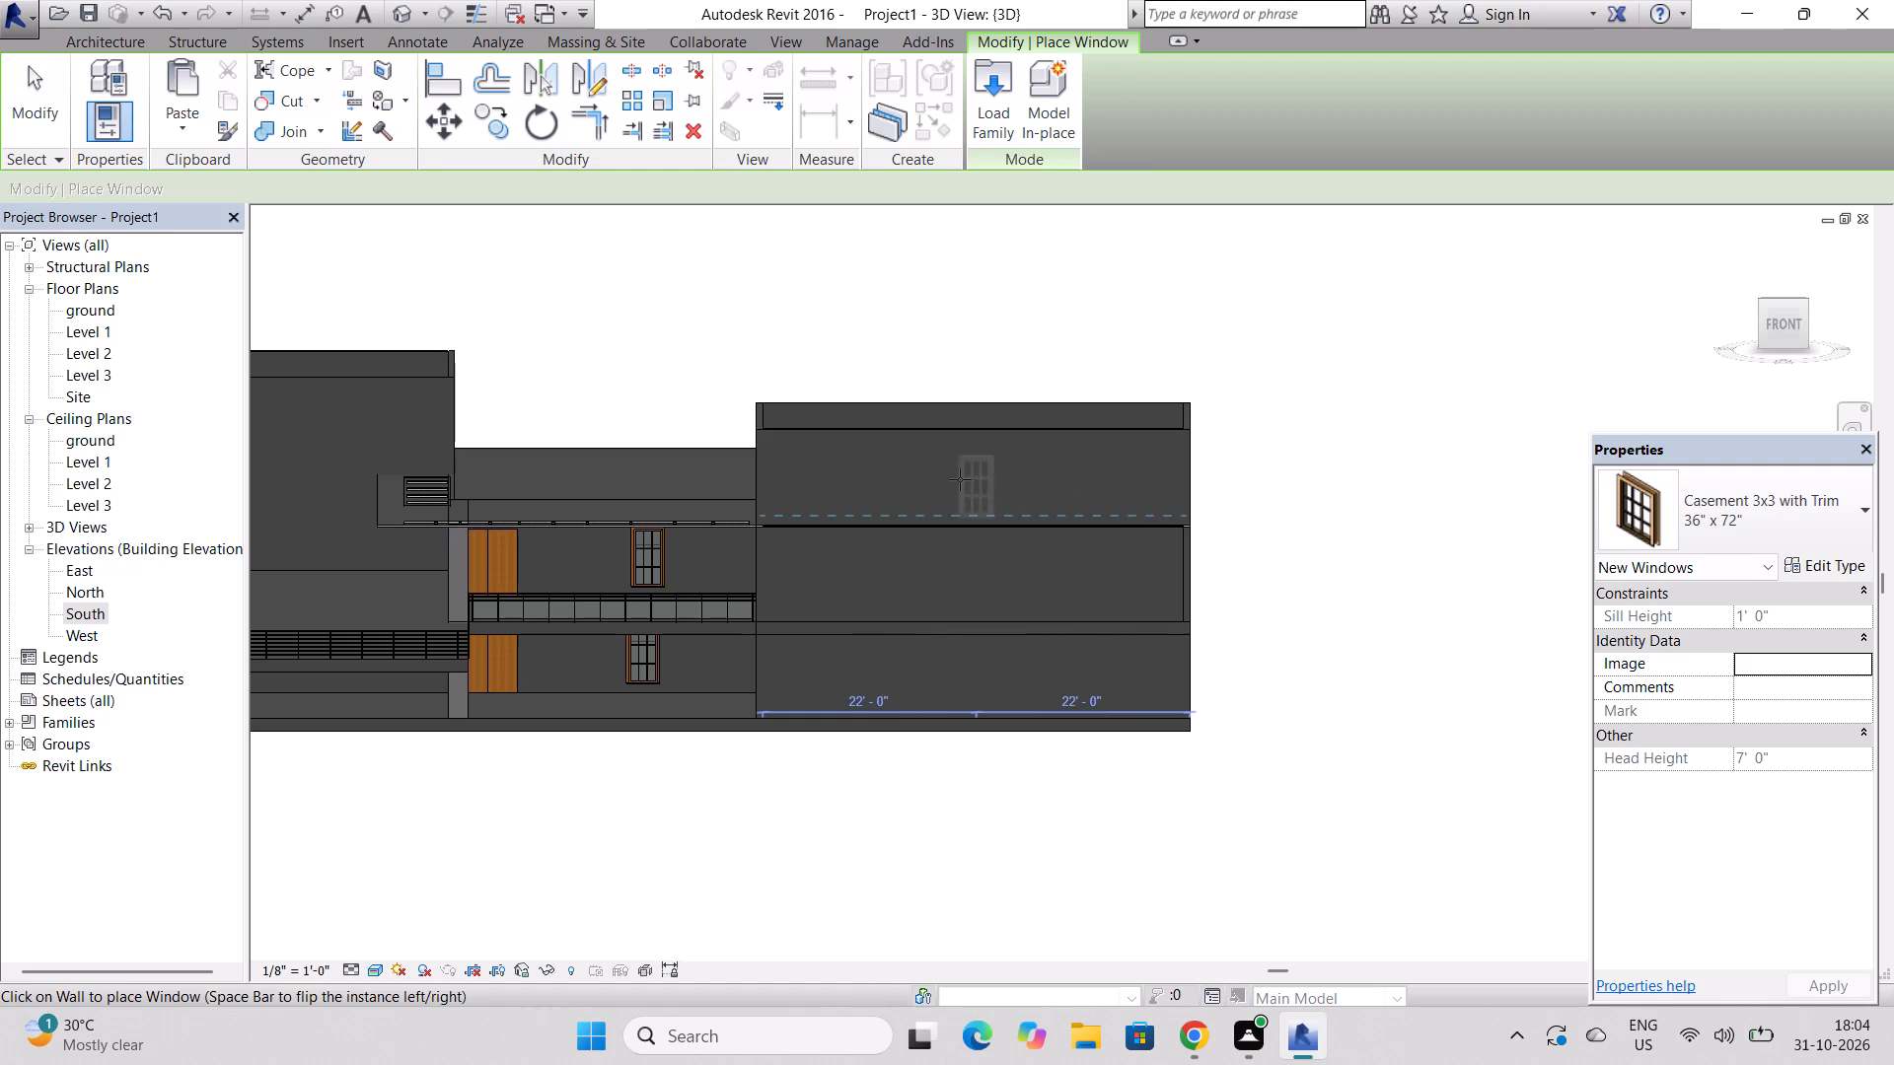
pyautogui.click(1748, 513)
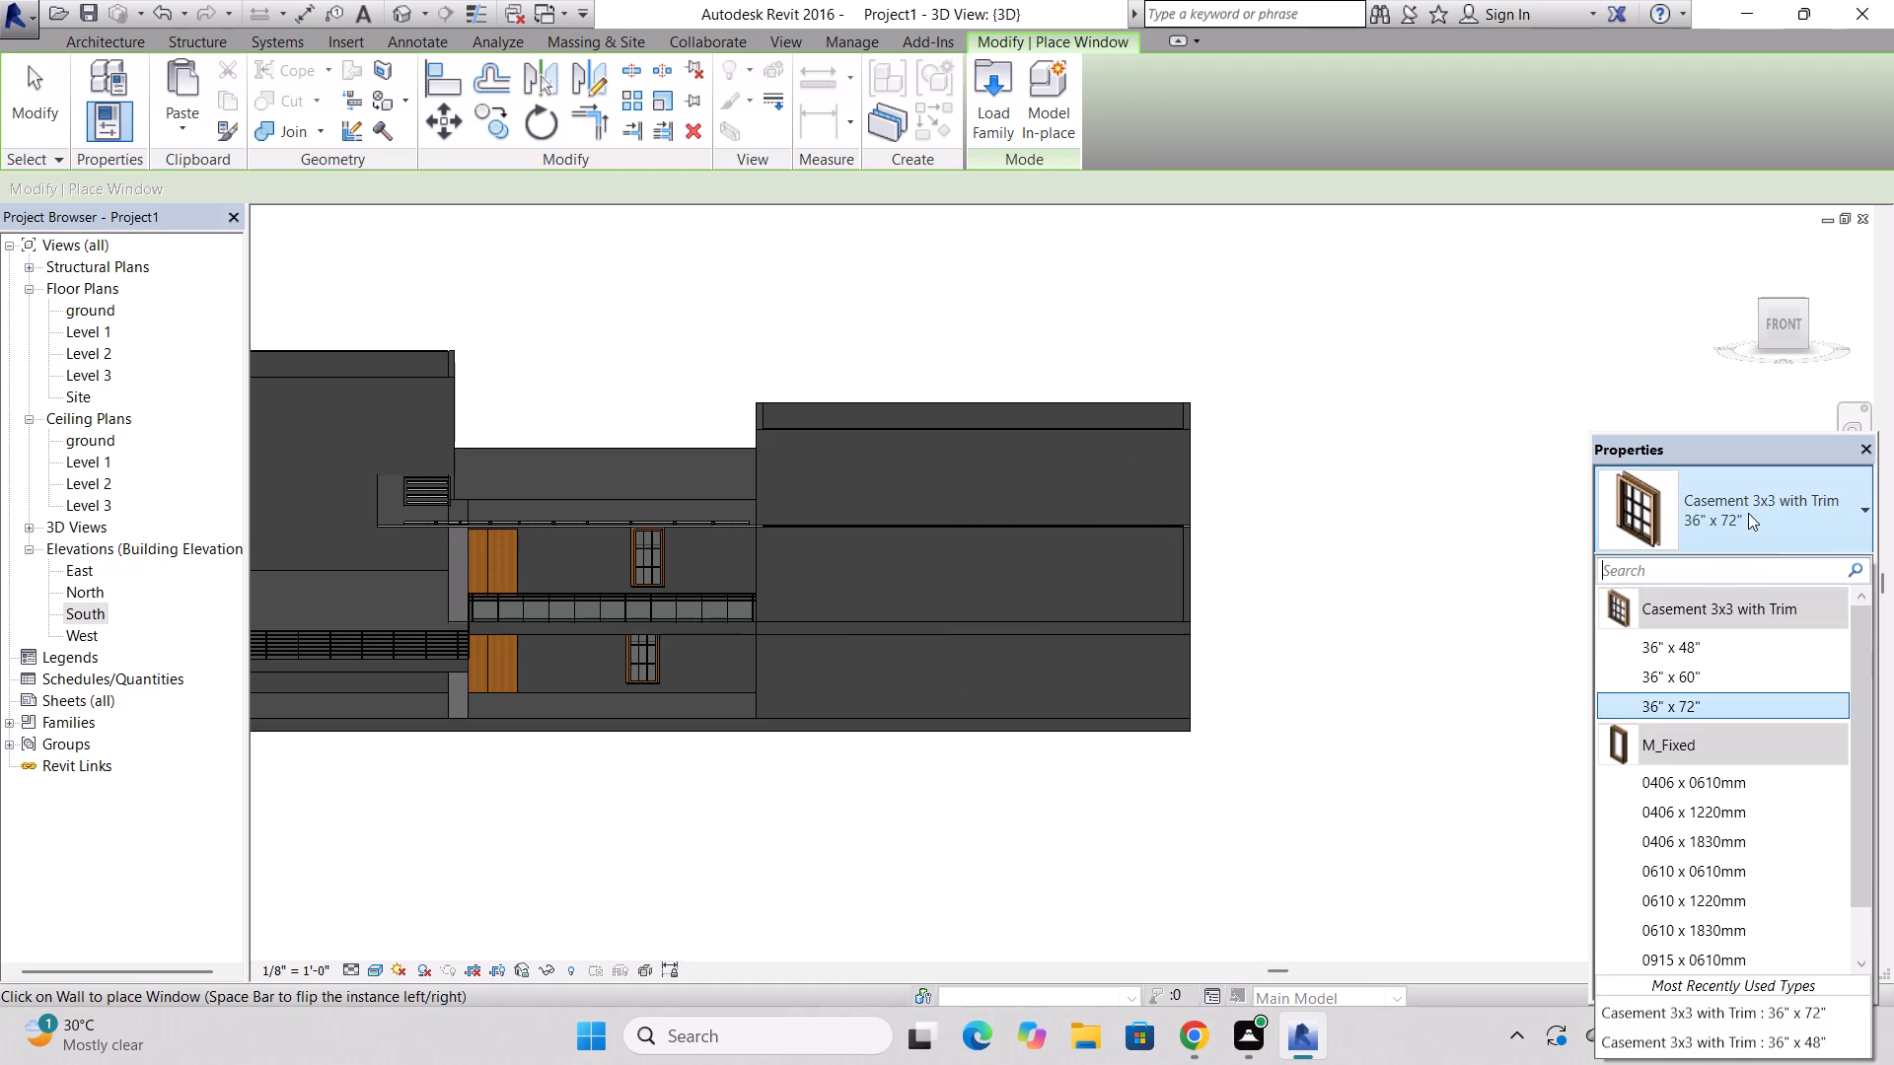
pyautogui.click(1693, 669)
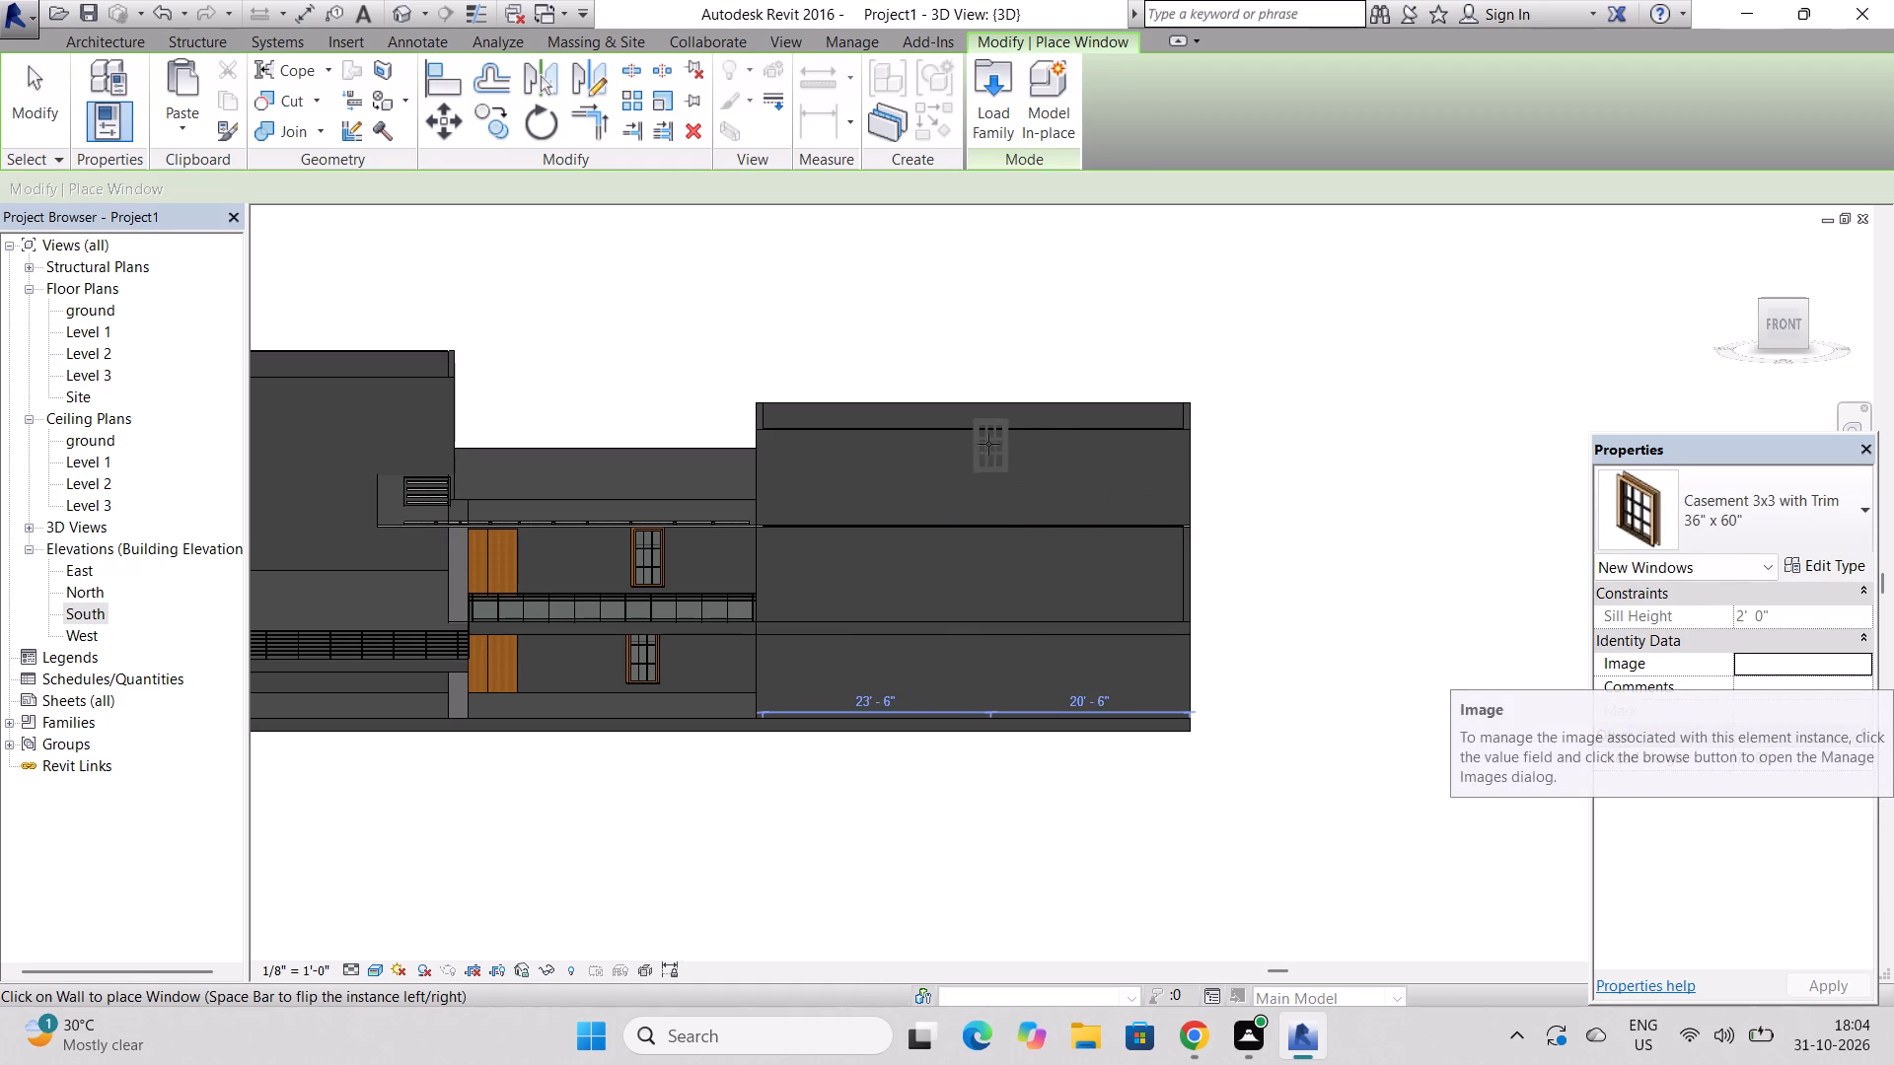
pyautogui.click(1821, 489)
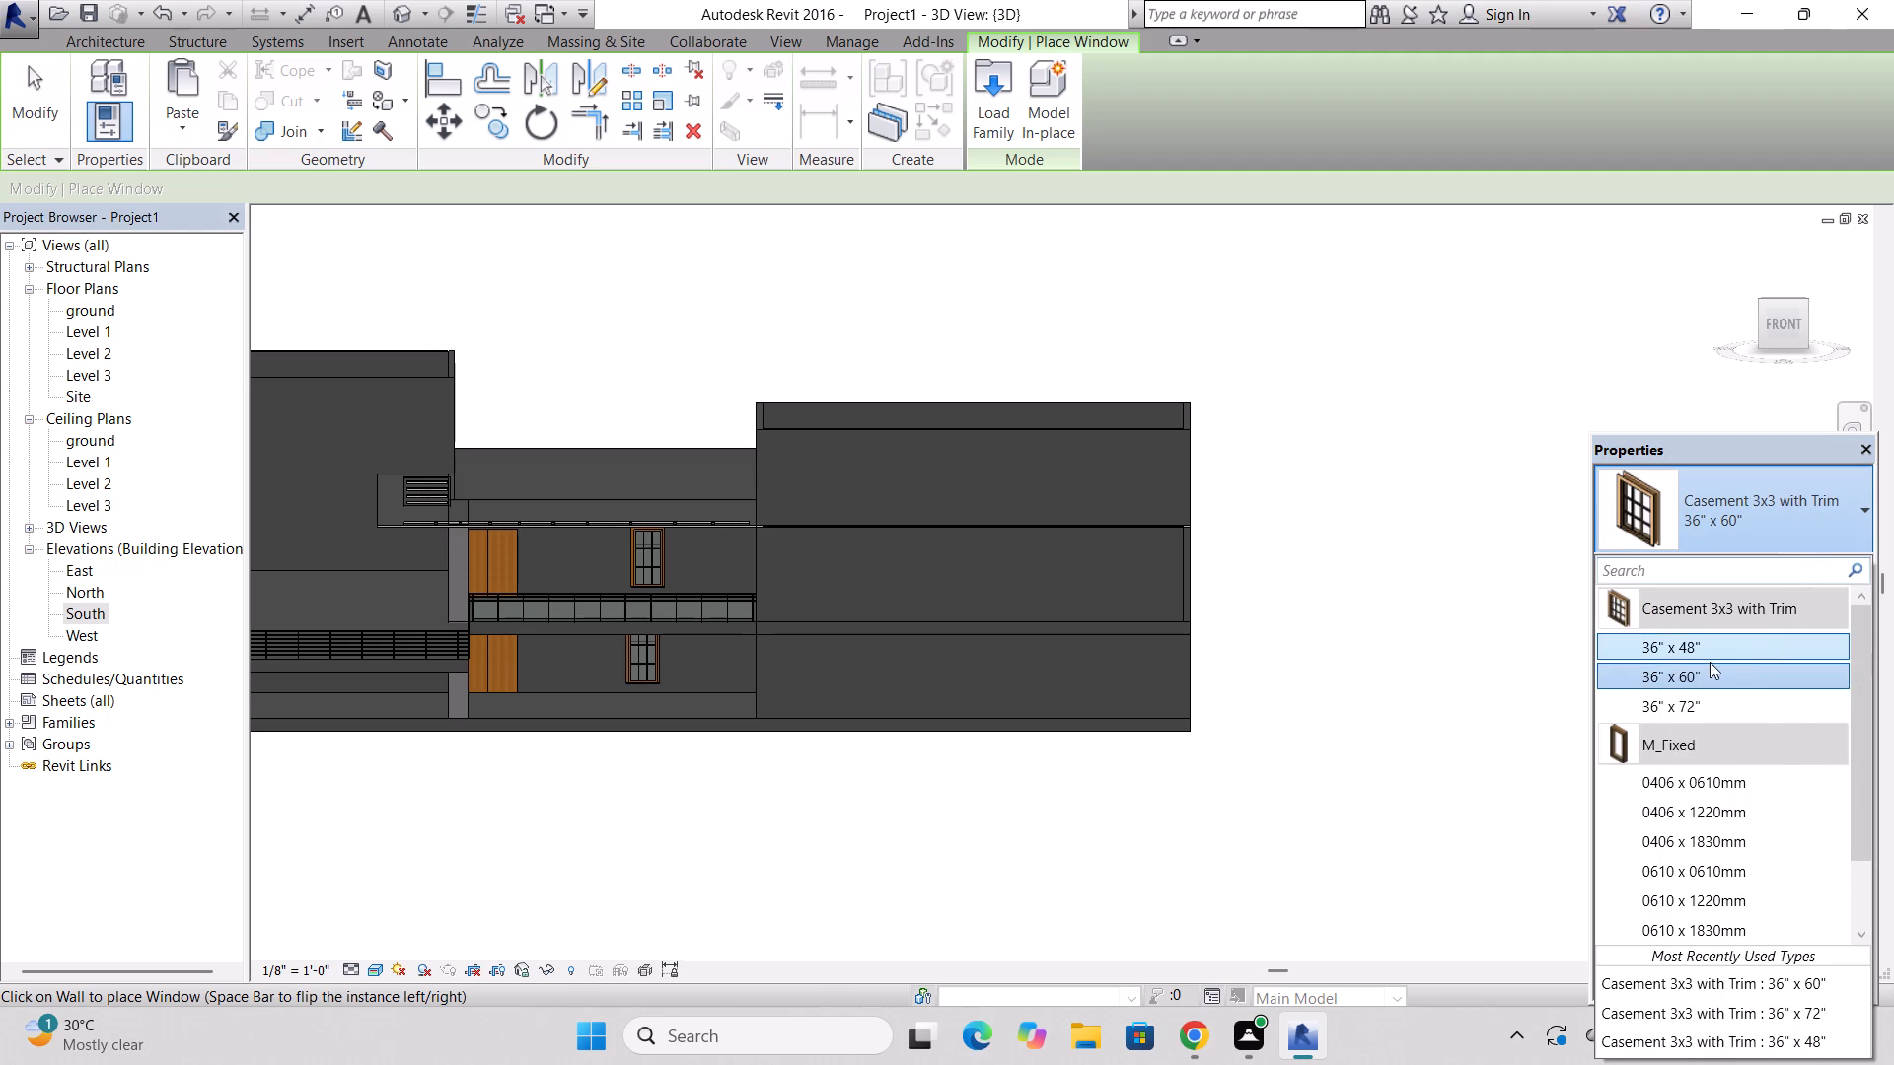
pyautogui.click(1688, 643)
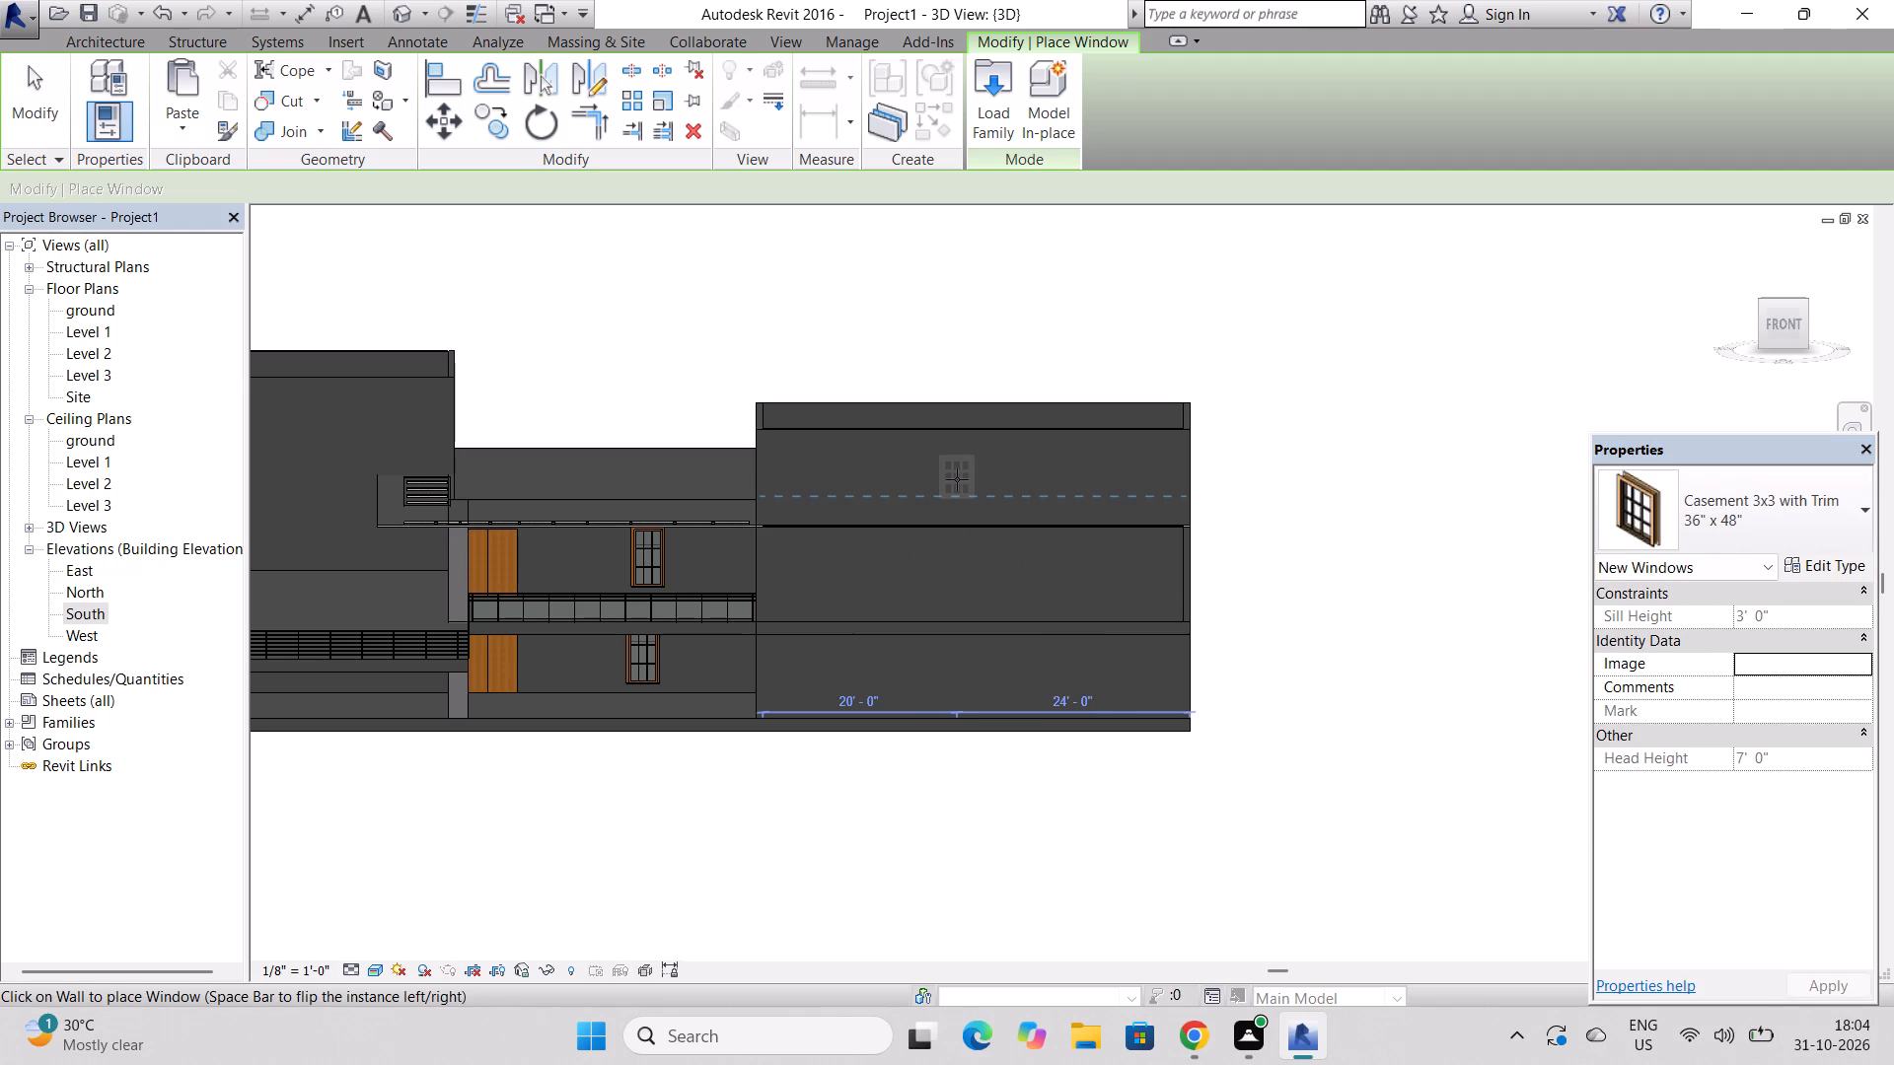
pyautogui.scroll(3, 957, 479)
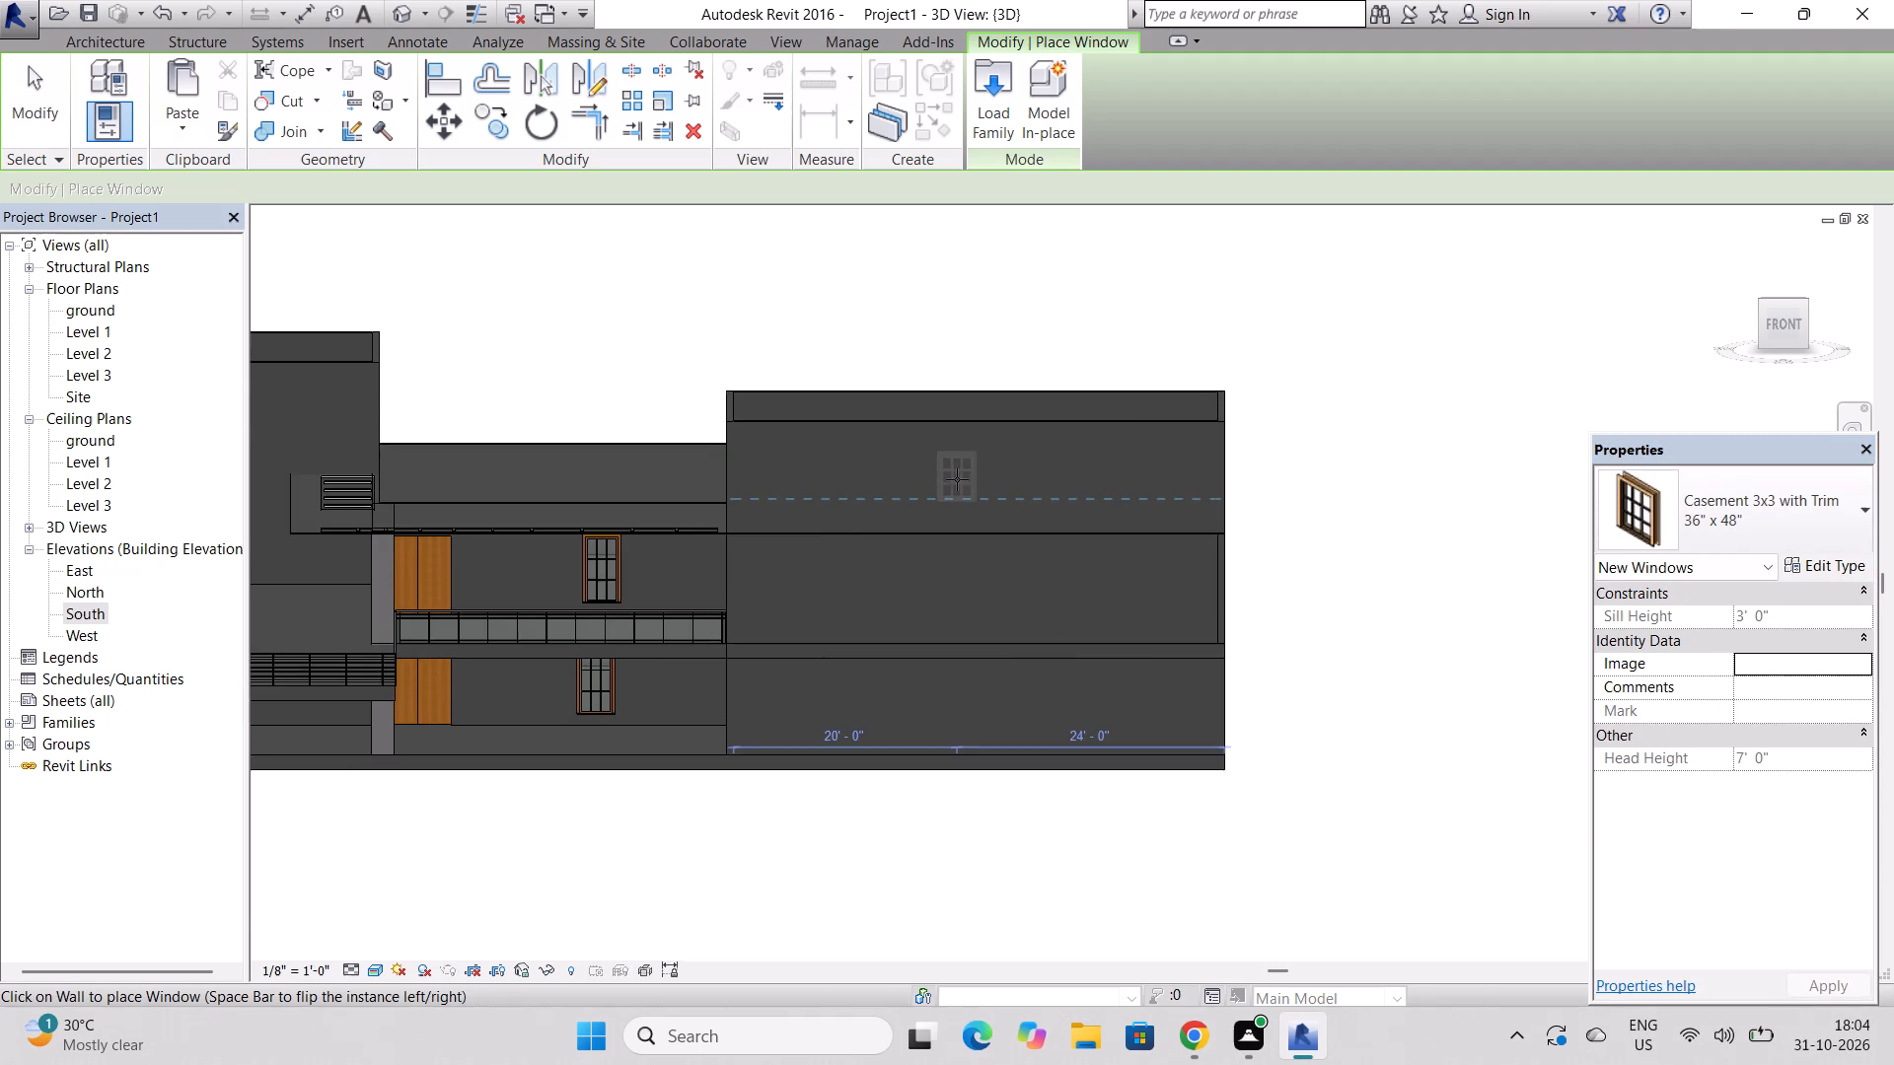
pyautogui.scroll(2, 957, 479)
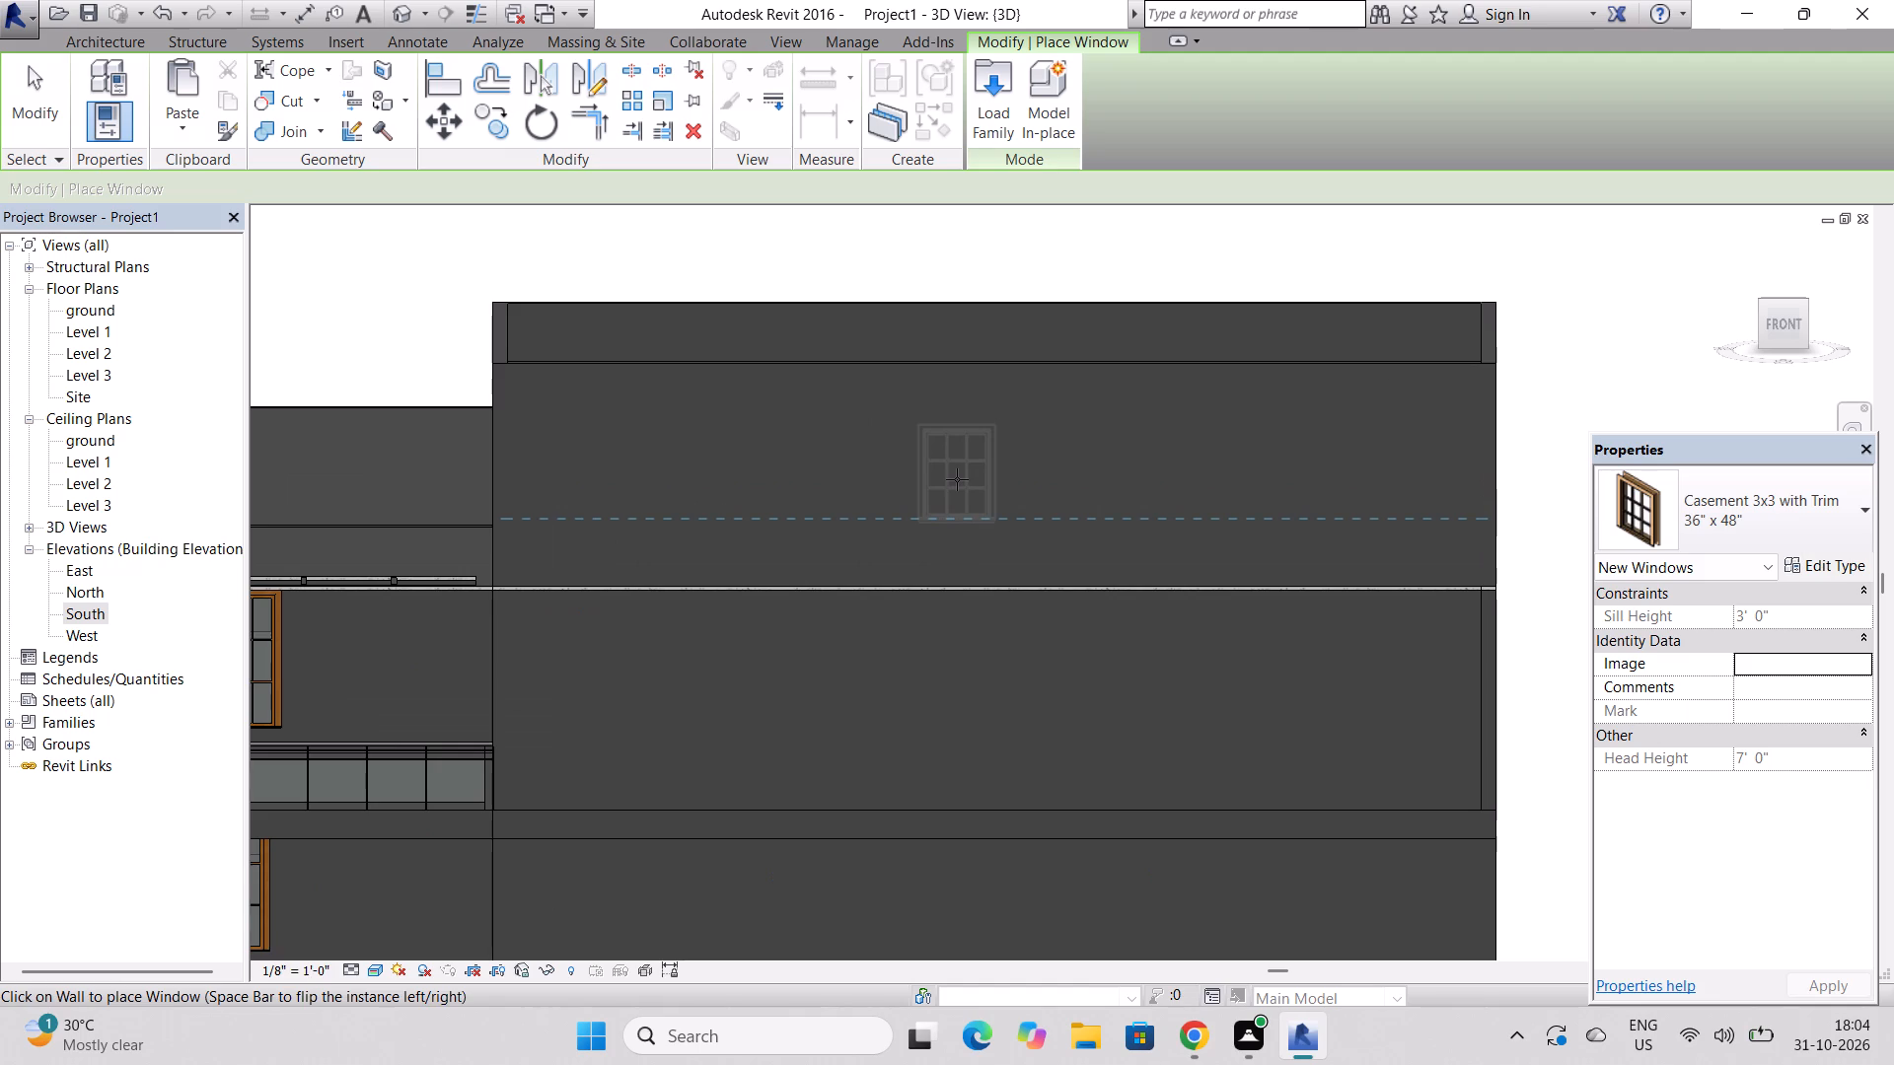
pyautogui.click(951, 497)
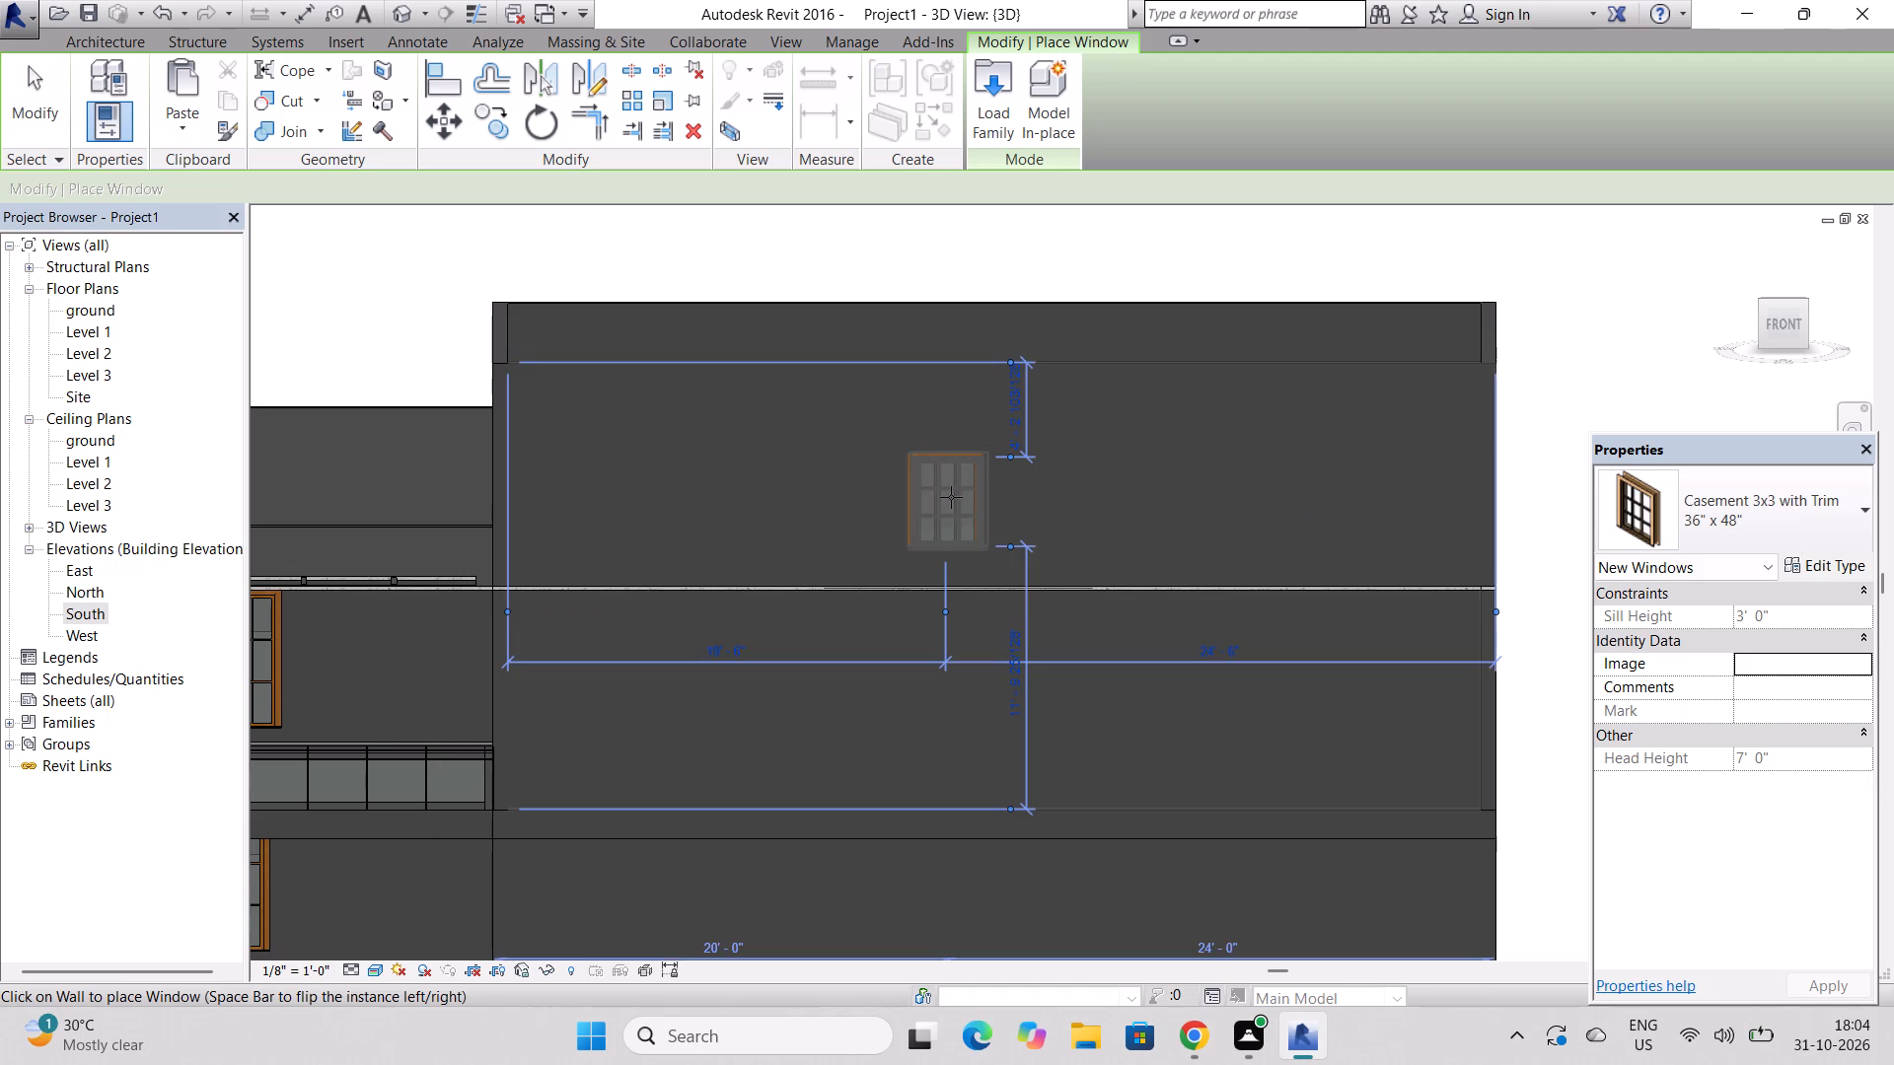
# Place another 36" x 48" casement window on the east block's ground-floor front wall, 21'-0" from its west end, and leave the Window command.
pyautogui.scroll(-4, 951, 530)
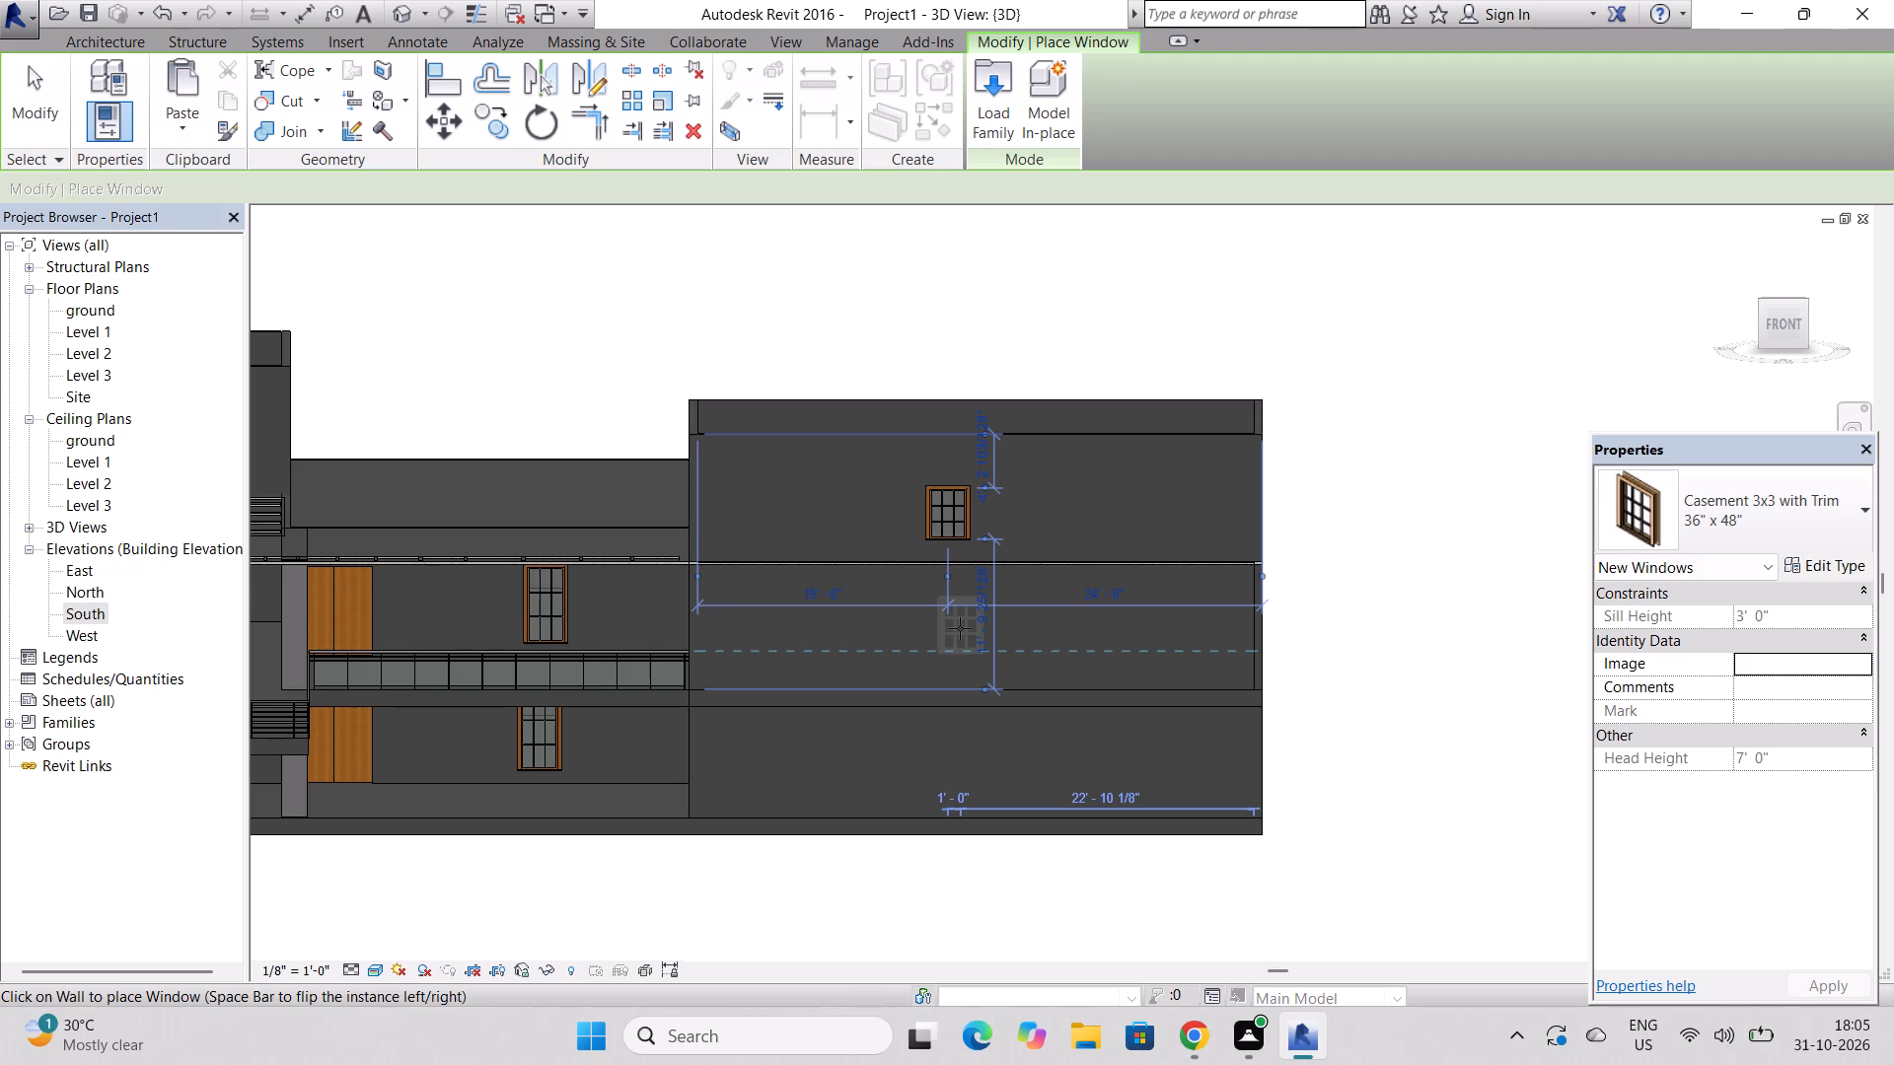
pyautogui.scroll(-1, 960, 628)
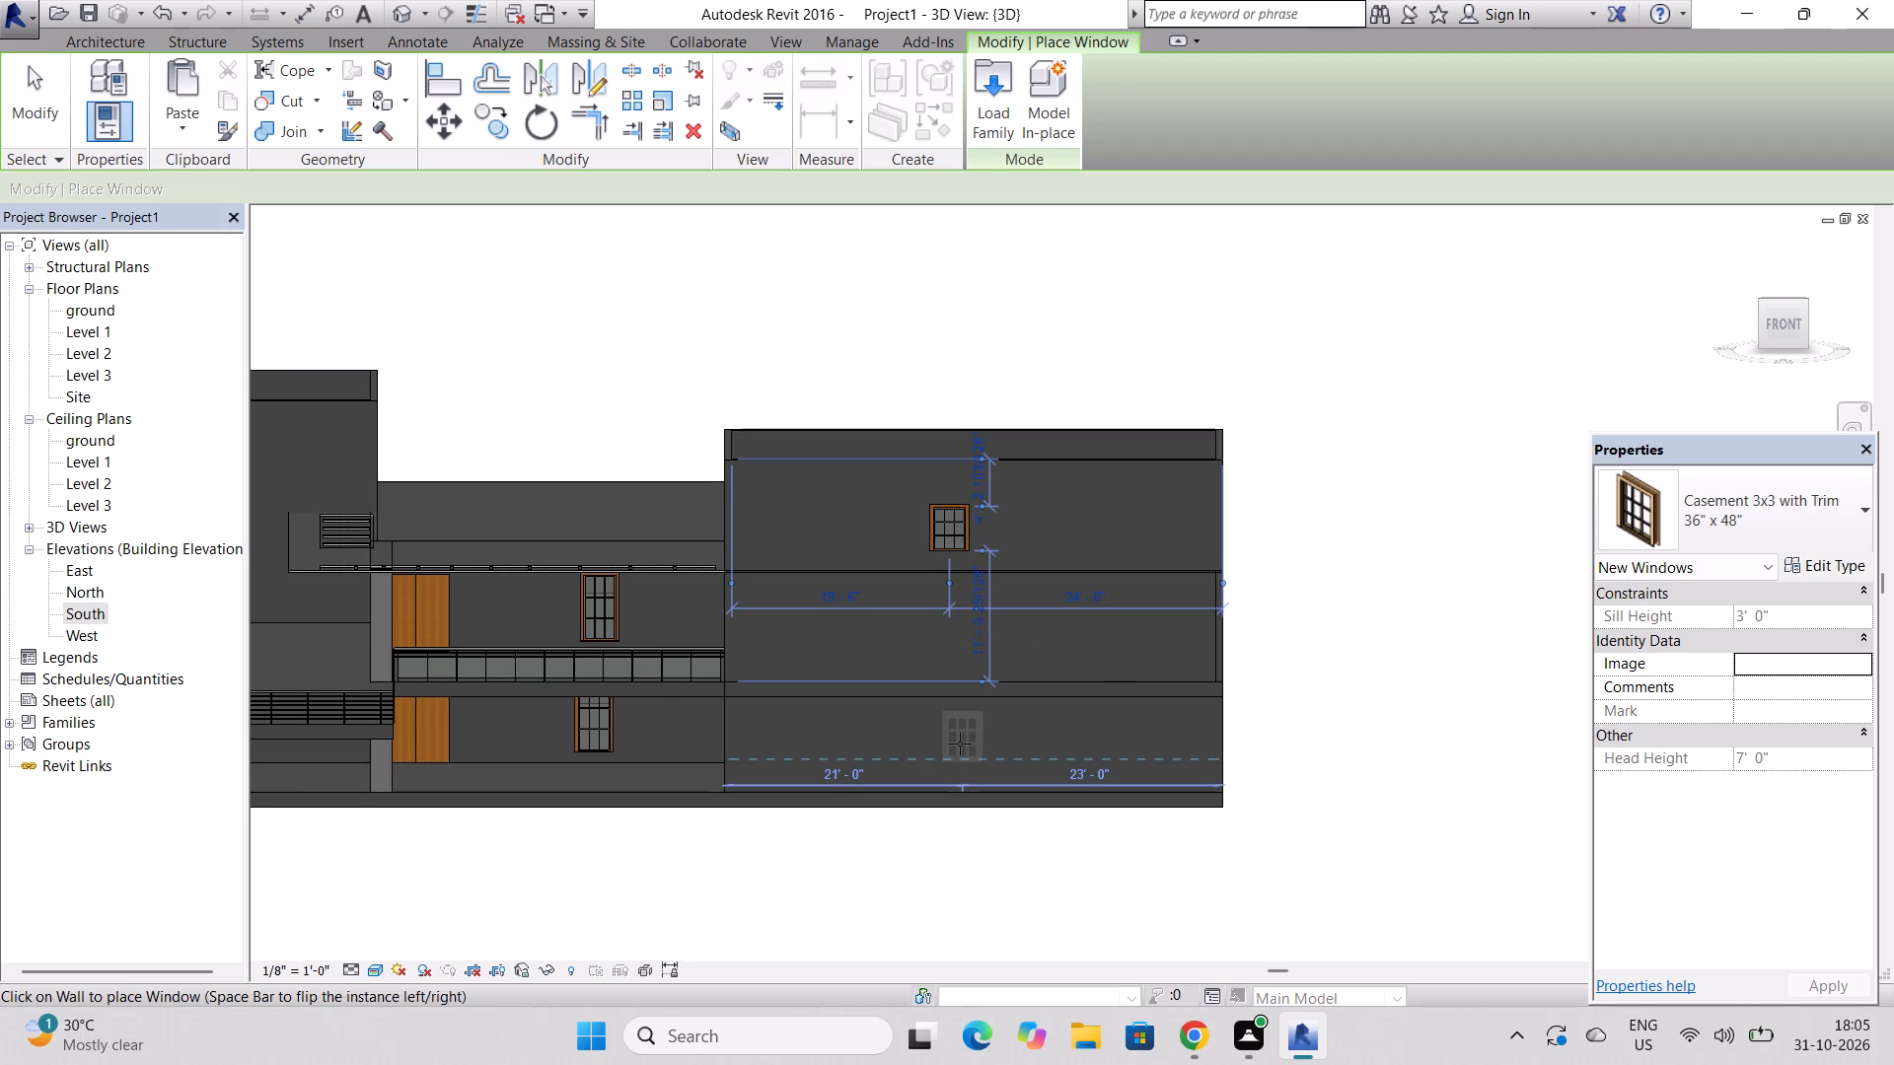
pyautogui.scroll(4, 960, 744)
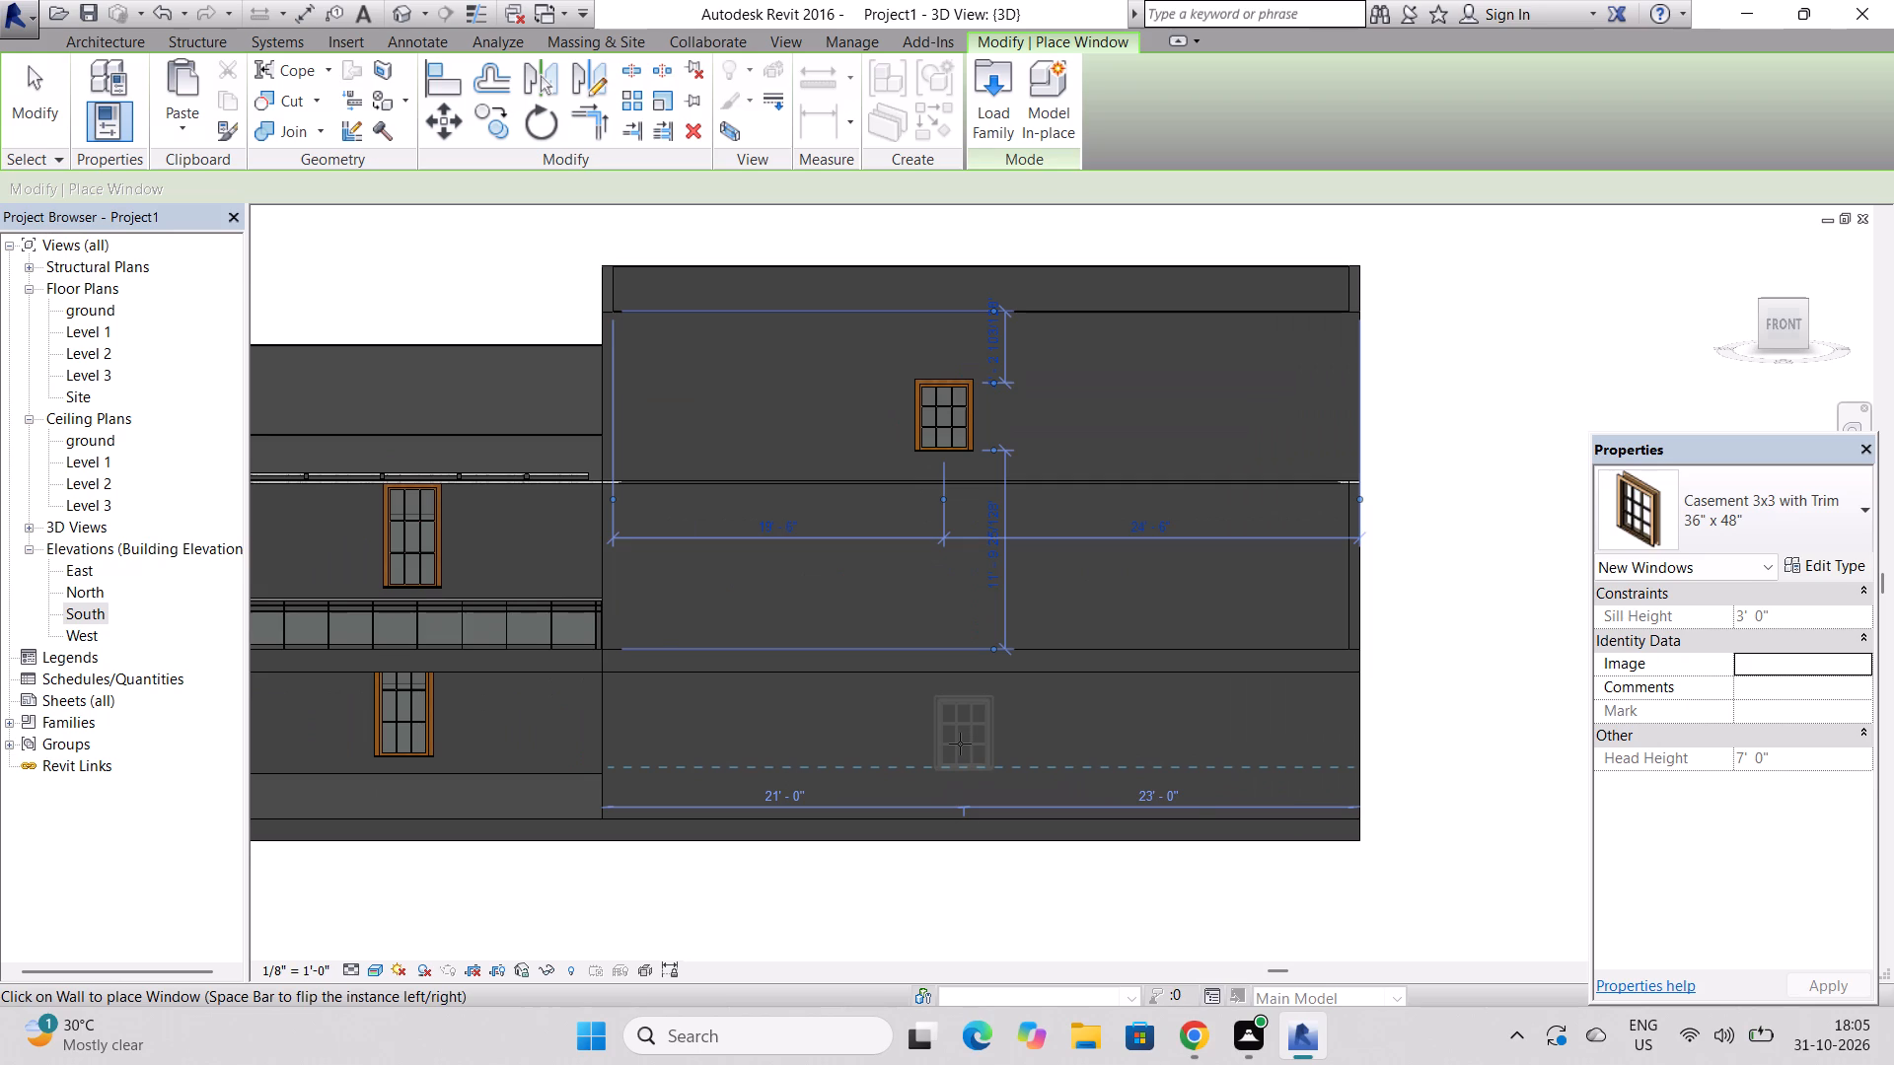
pyautogui.click(960, 744)
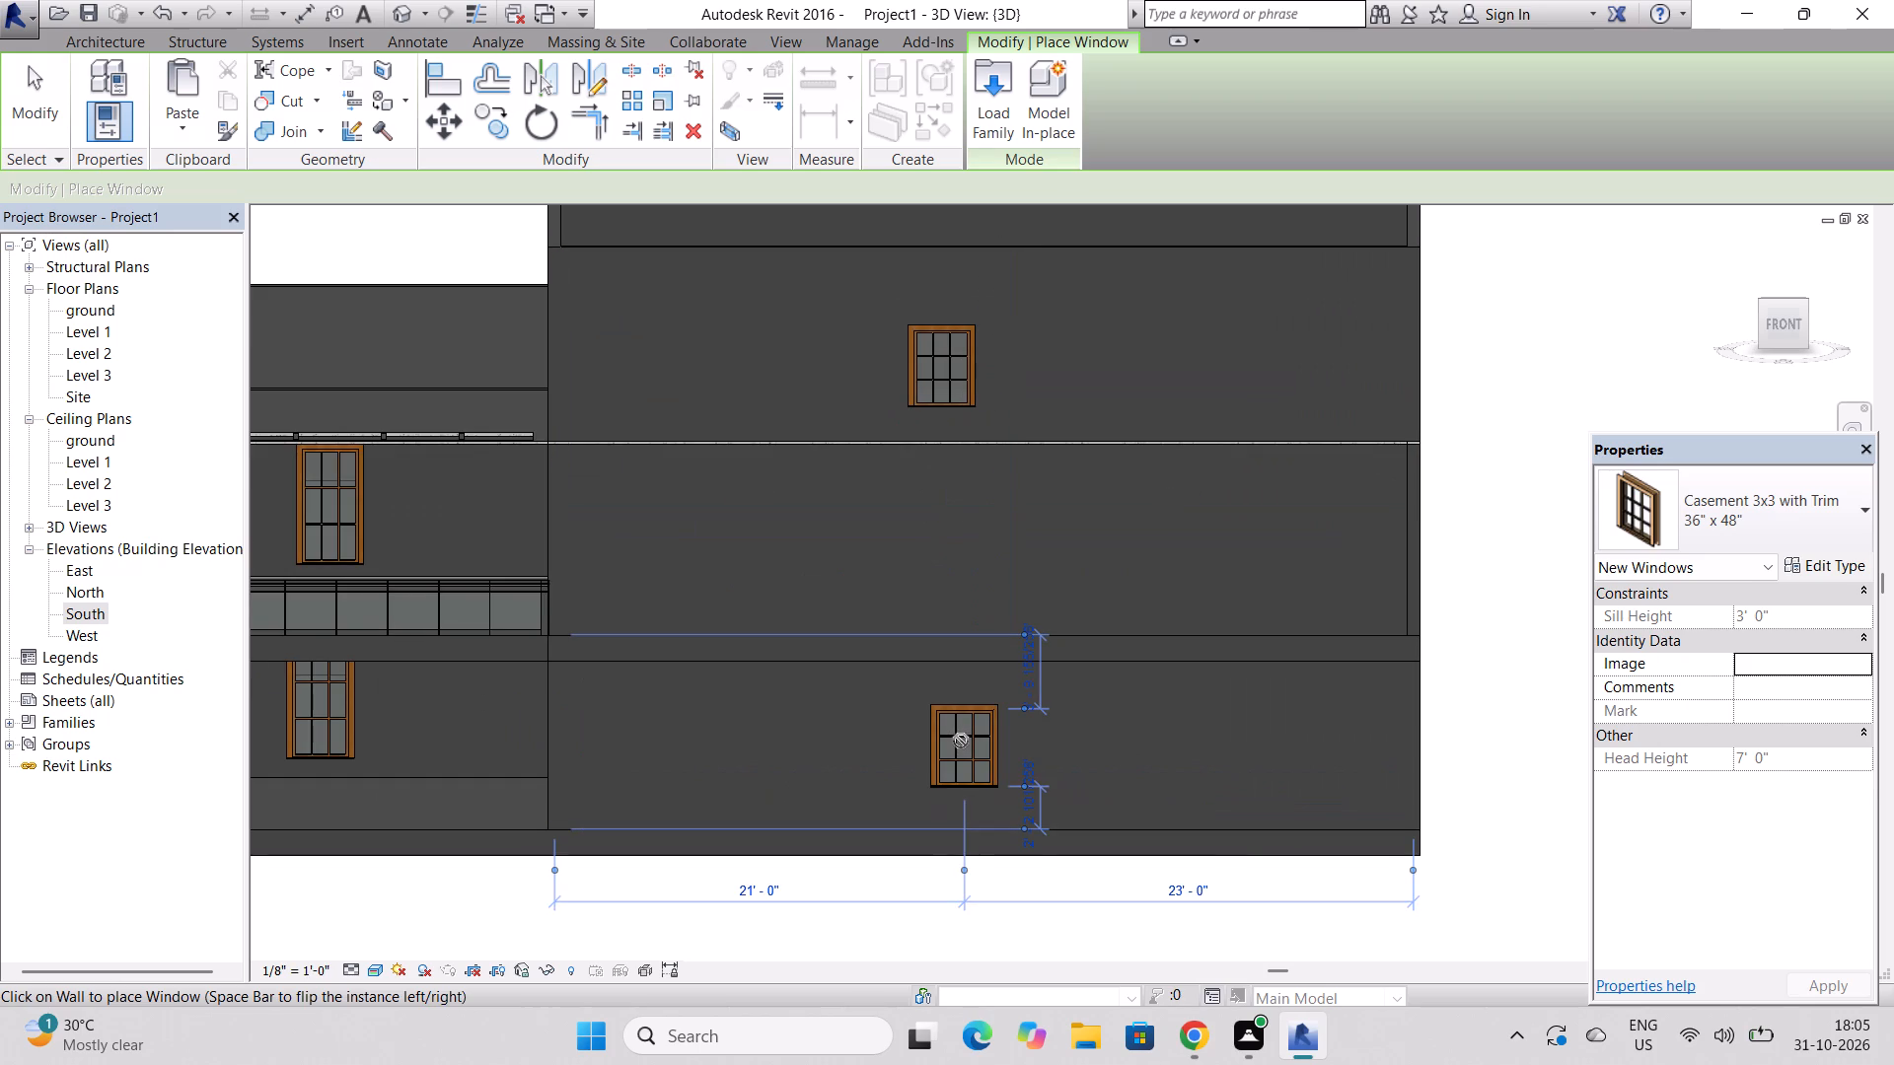
pyautogui.press('Escape')
pyautogui.press('Escape')
pyautogui.press('Escape')
pyautogui.press('Escape')
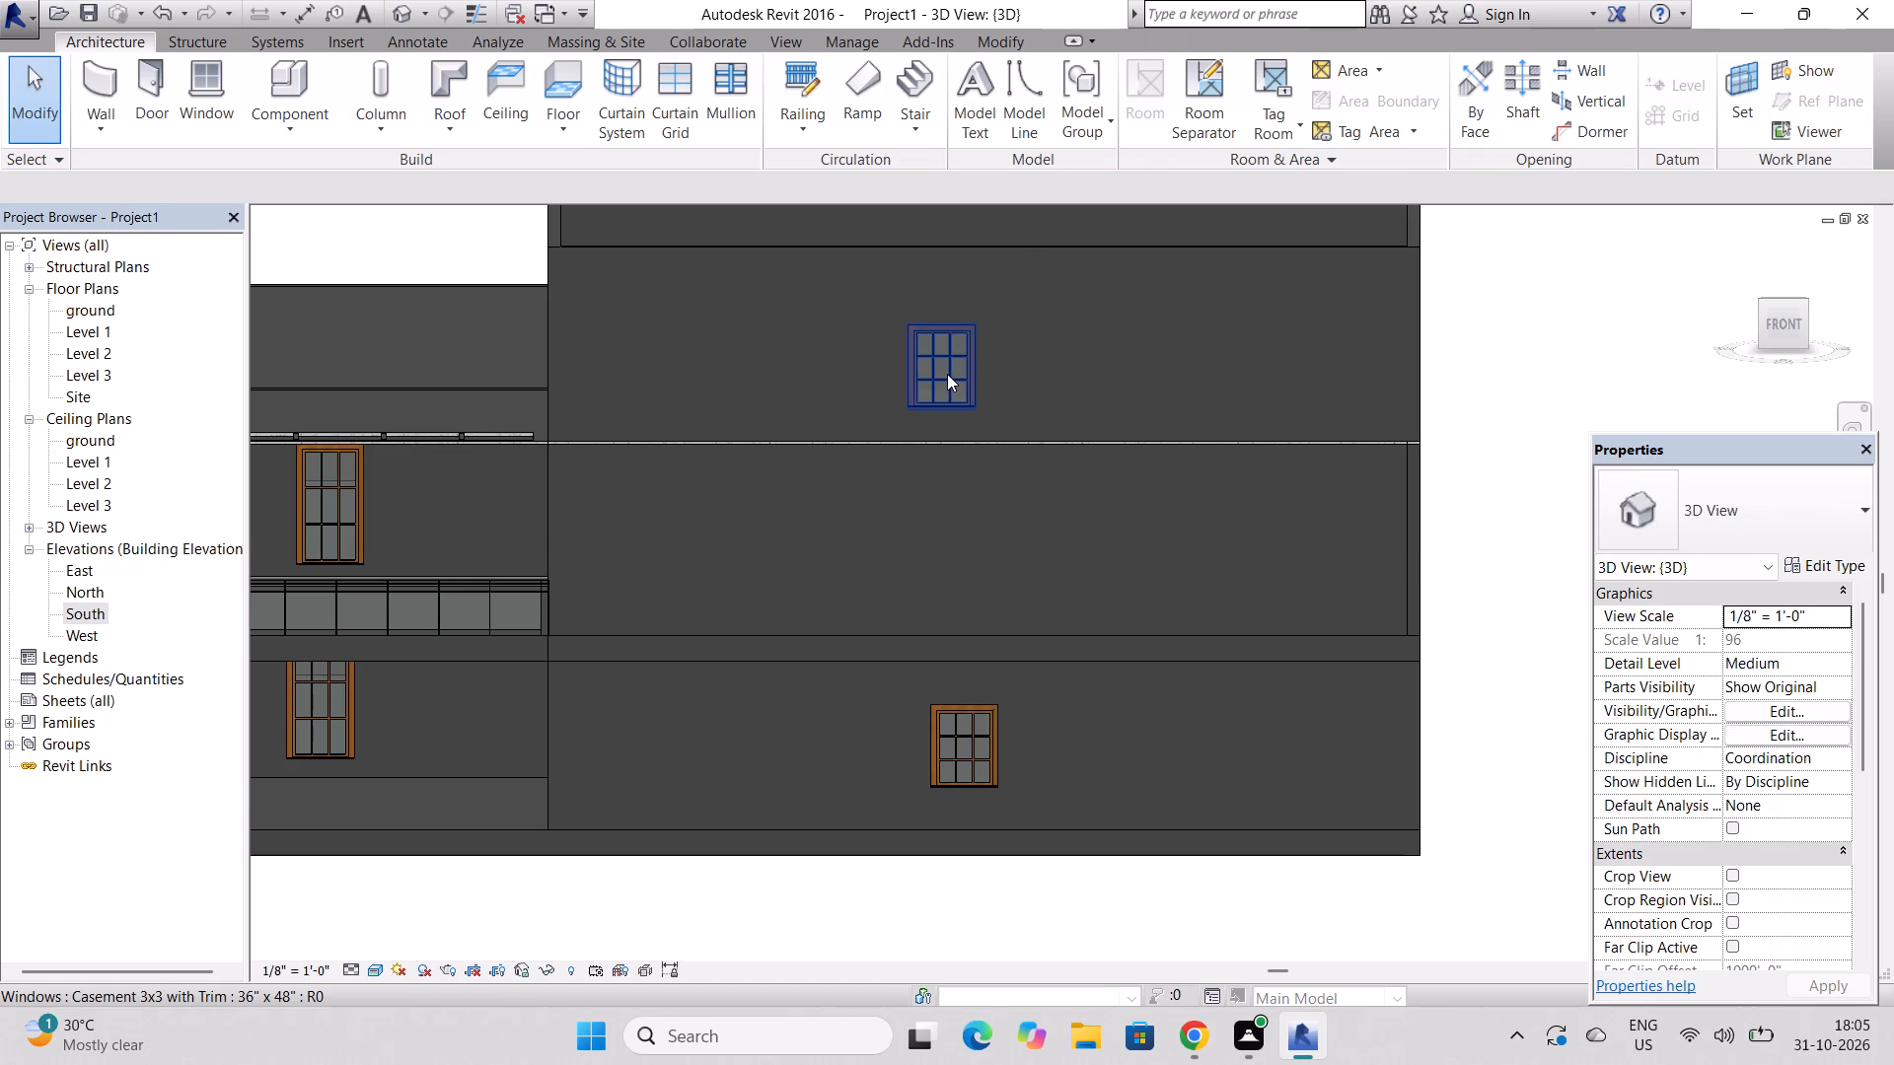
# Move the east block's upper front window straight down into the Level 1 storey, to a sill height of -5'-0" from Level 2.
pyautogui.click(947, 374)
pyautogui.moveTo(947, 354); pyautogui.dragTo(947, 425)
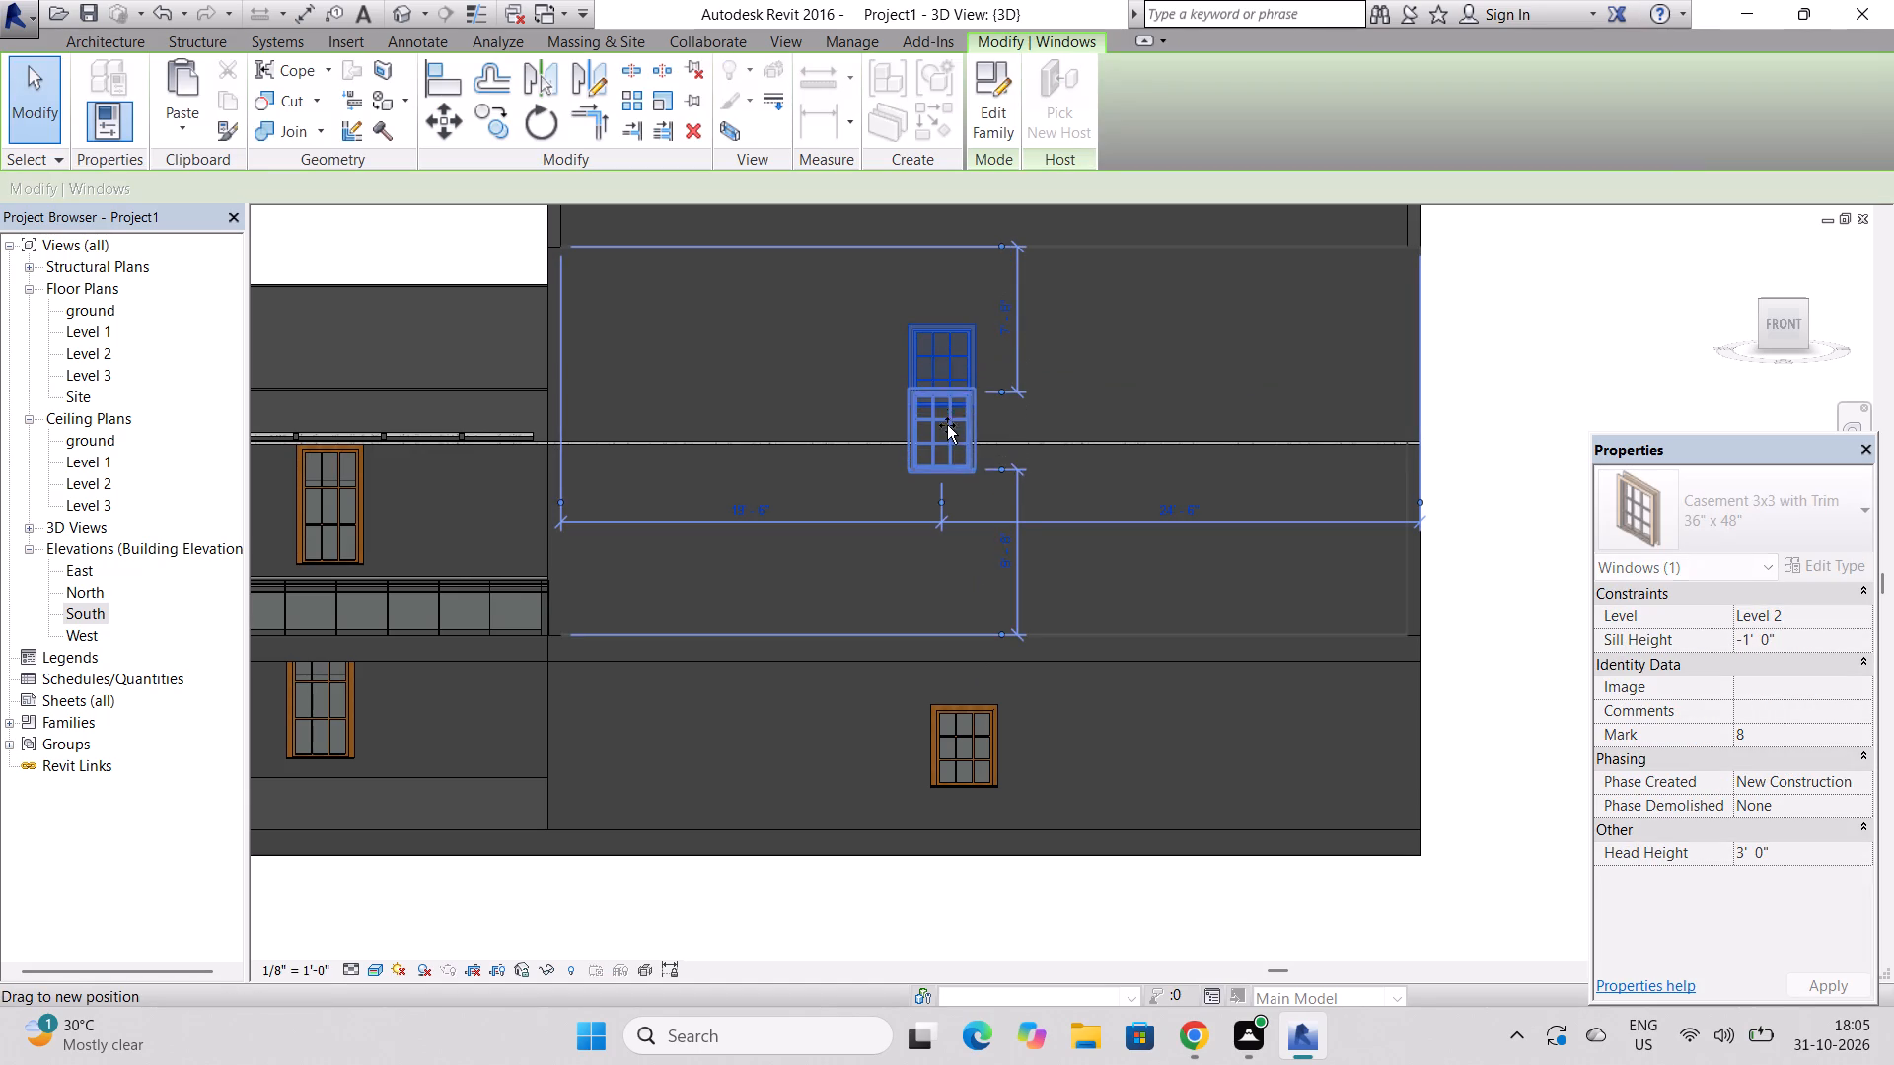
pyautogui.moveTo(947, 425); pyautogui.dragTo(951, 488)
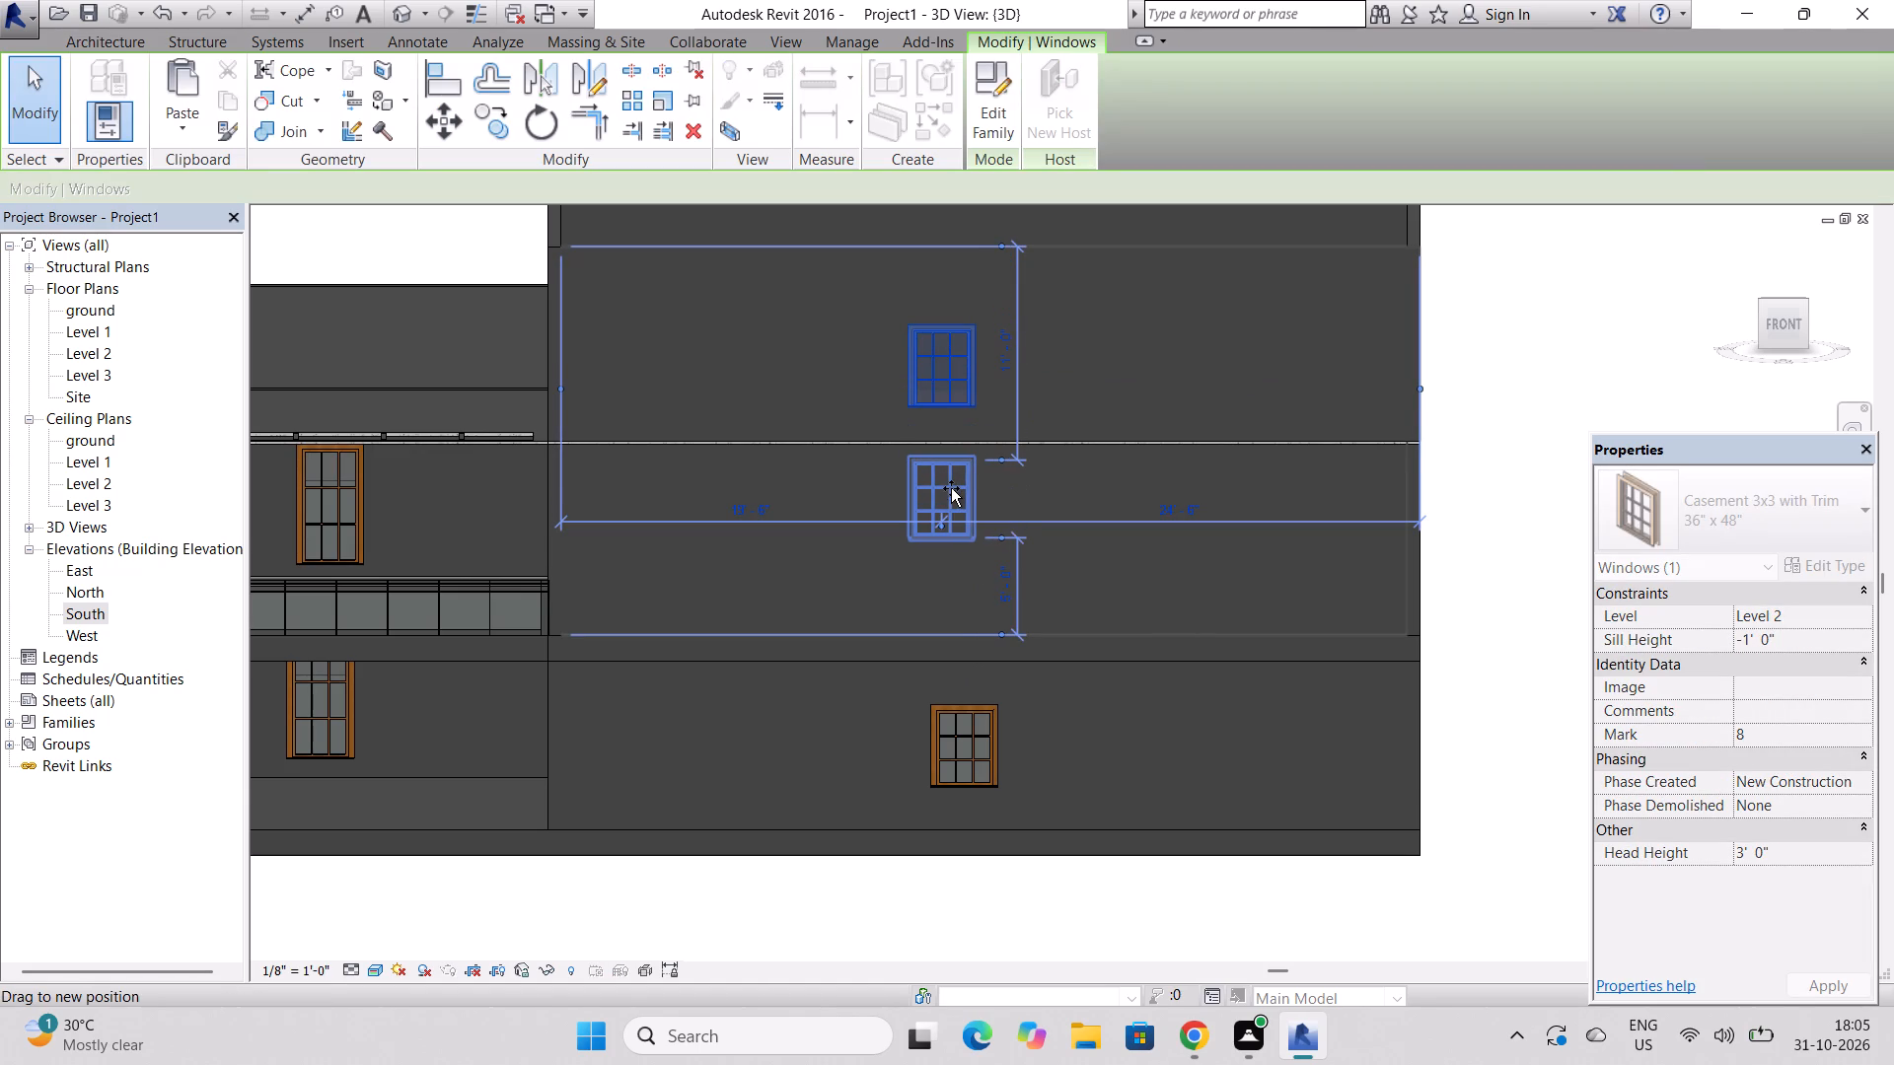
pyautogui.moveTo(951, 488); pyautogui.dragTo(949, 488)
pyautogui.scroll(-4, 953, 389)
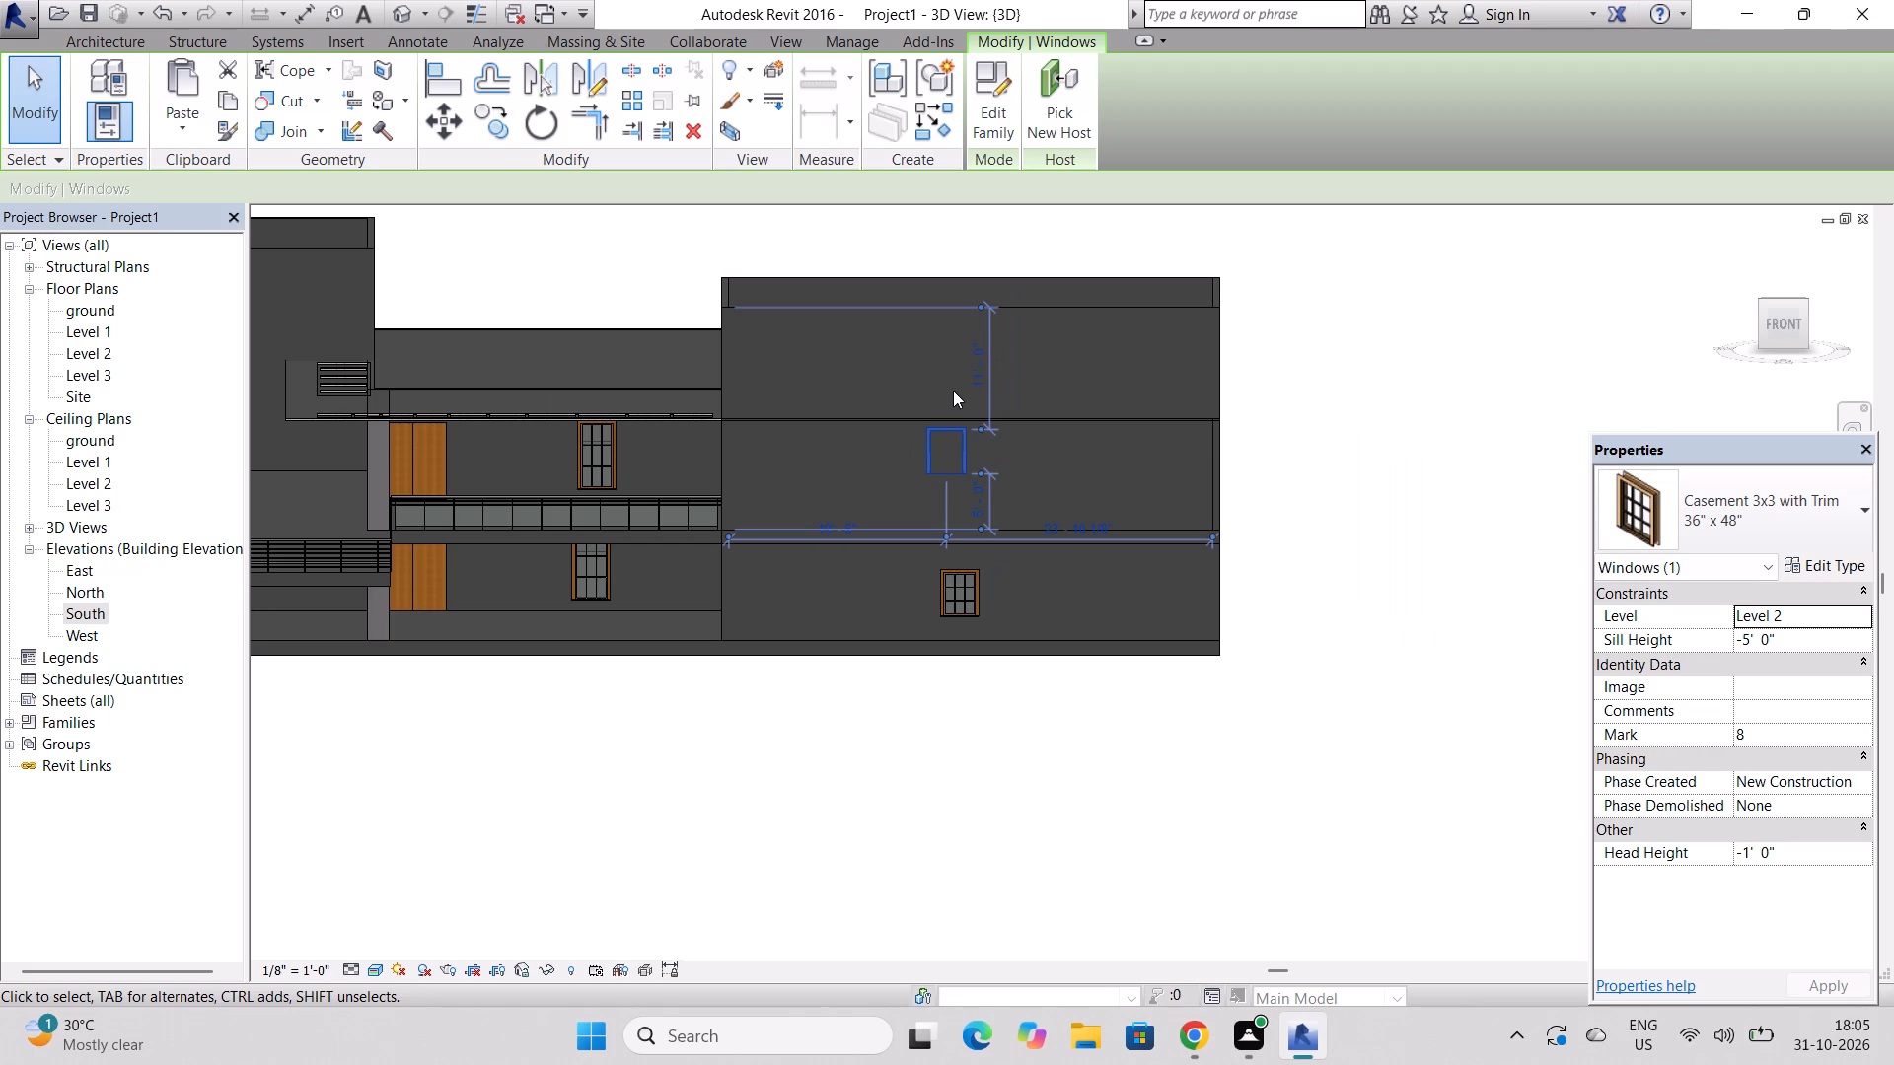
# Delete the 36" x 48" casement window with the -5'-0" sill from the east block's upper front wall.
pyautogui.scroll(3, 952, 518)
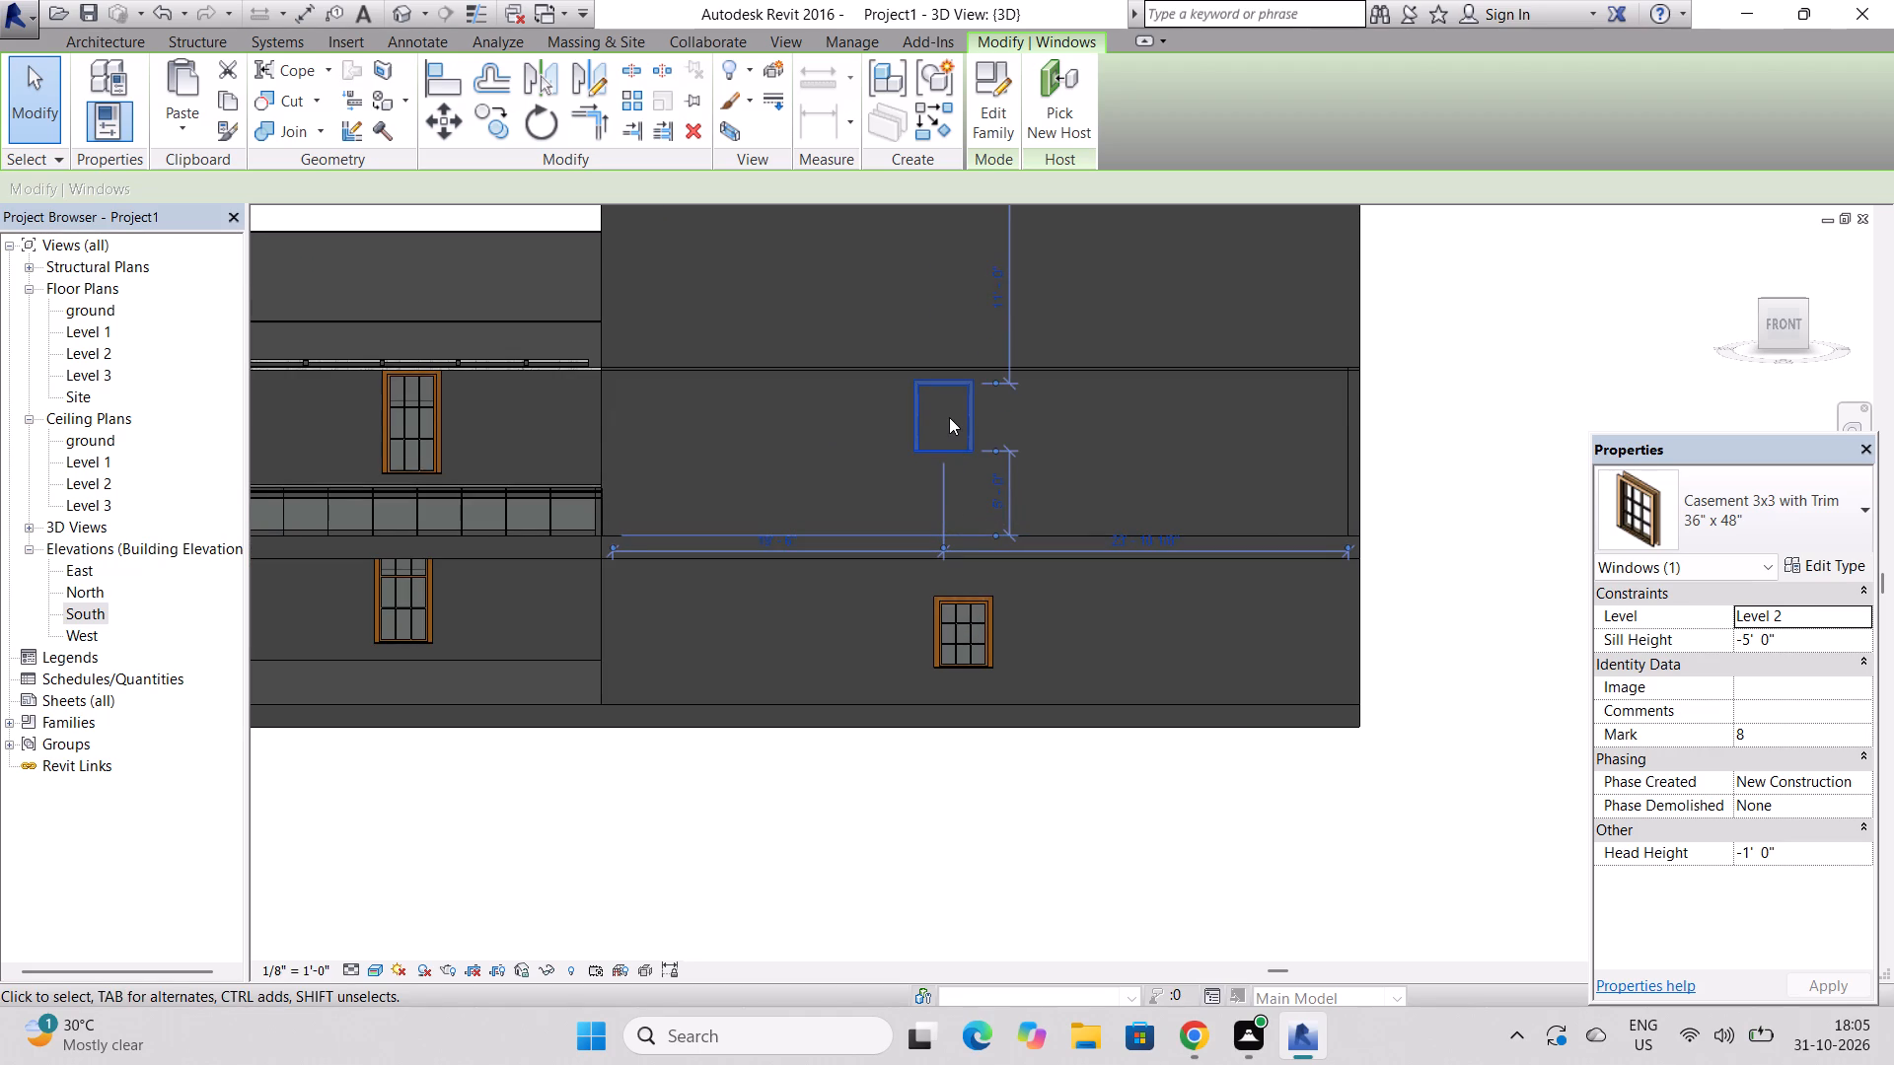
pyautogui.press('Escape')
pyautogui.press('Escape')
pyautogui.press('Escape')
pyautogui.press('Escape')
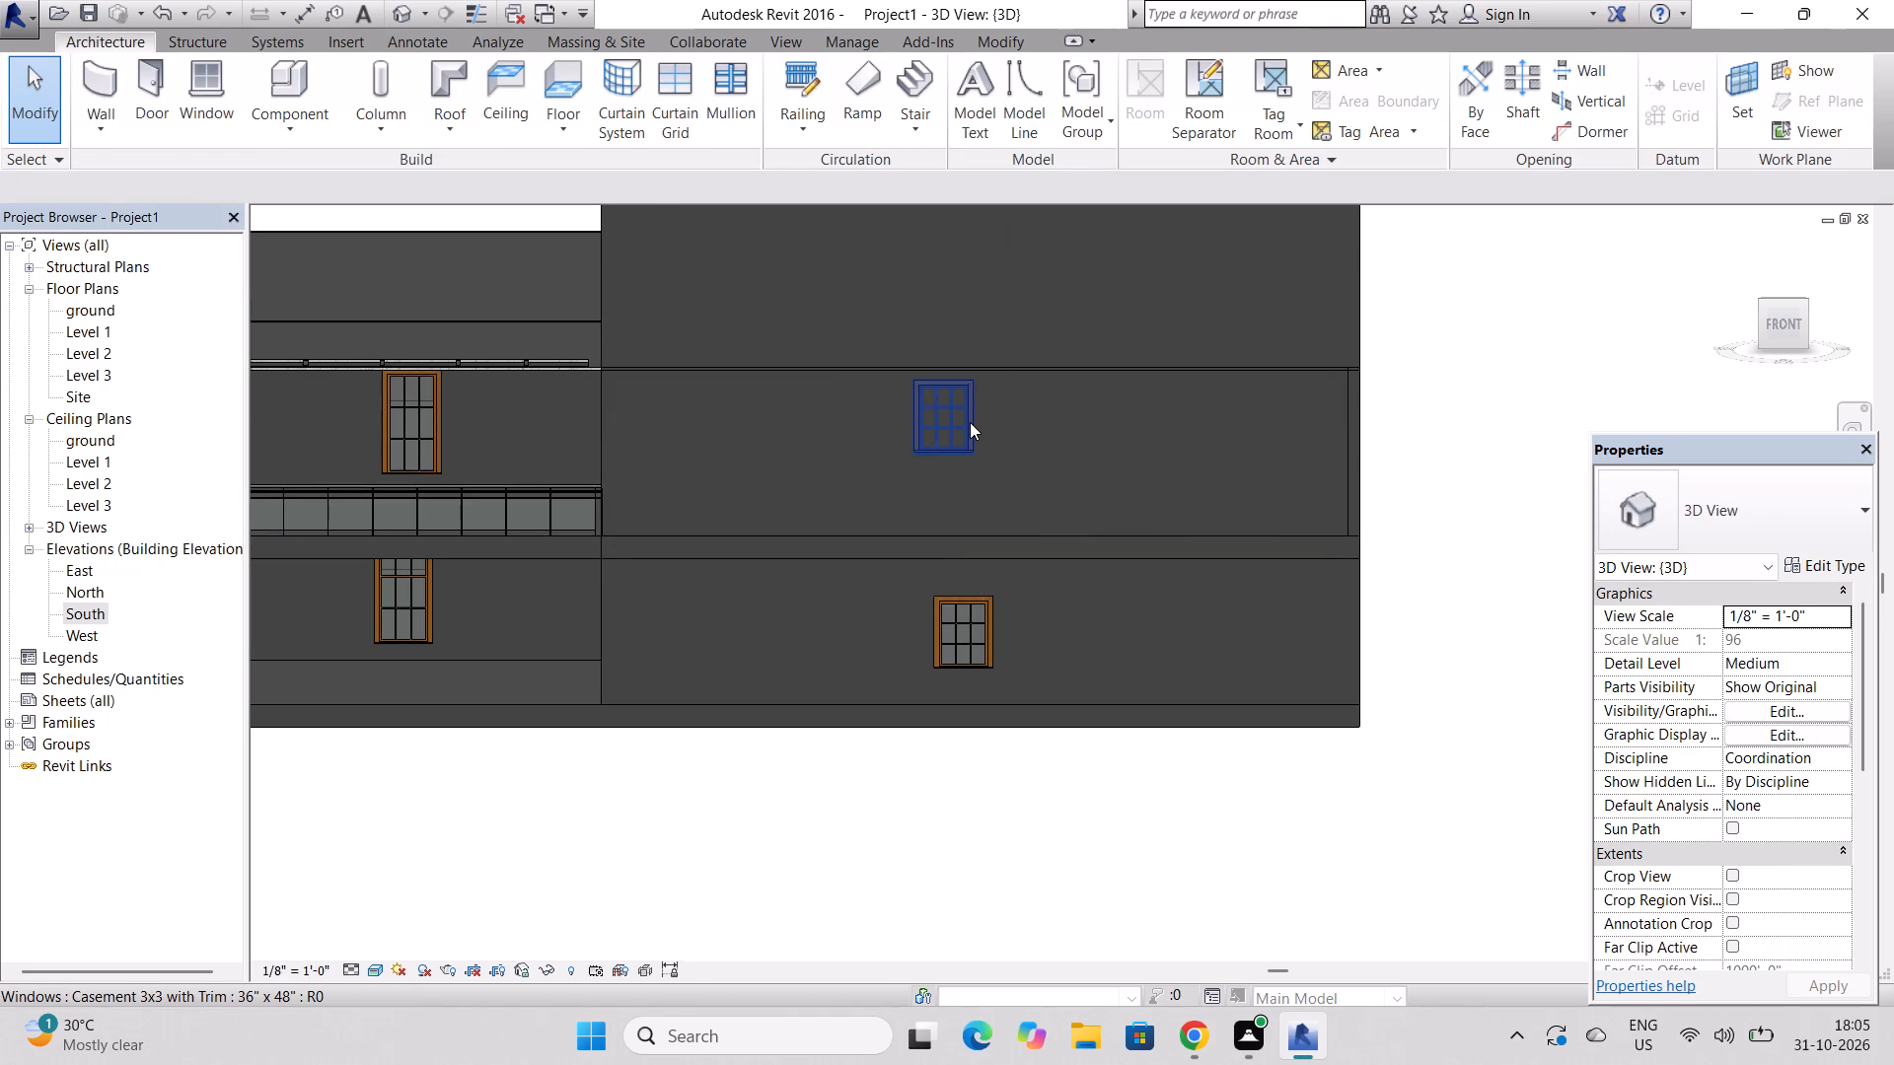
pyautogui.click(970, 422)
pyautogui.moveTo(943, 408); pyautogui.dragTo(947, 466)
pyautogui.press('Escape')
pyautogui.press('Escape')
pyautogui.scroll(4, 965, 438)
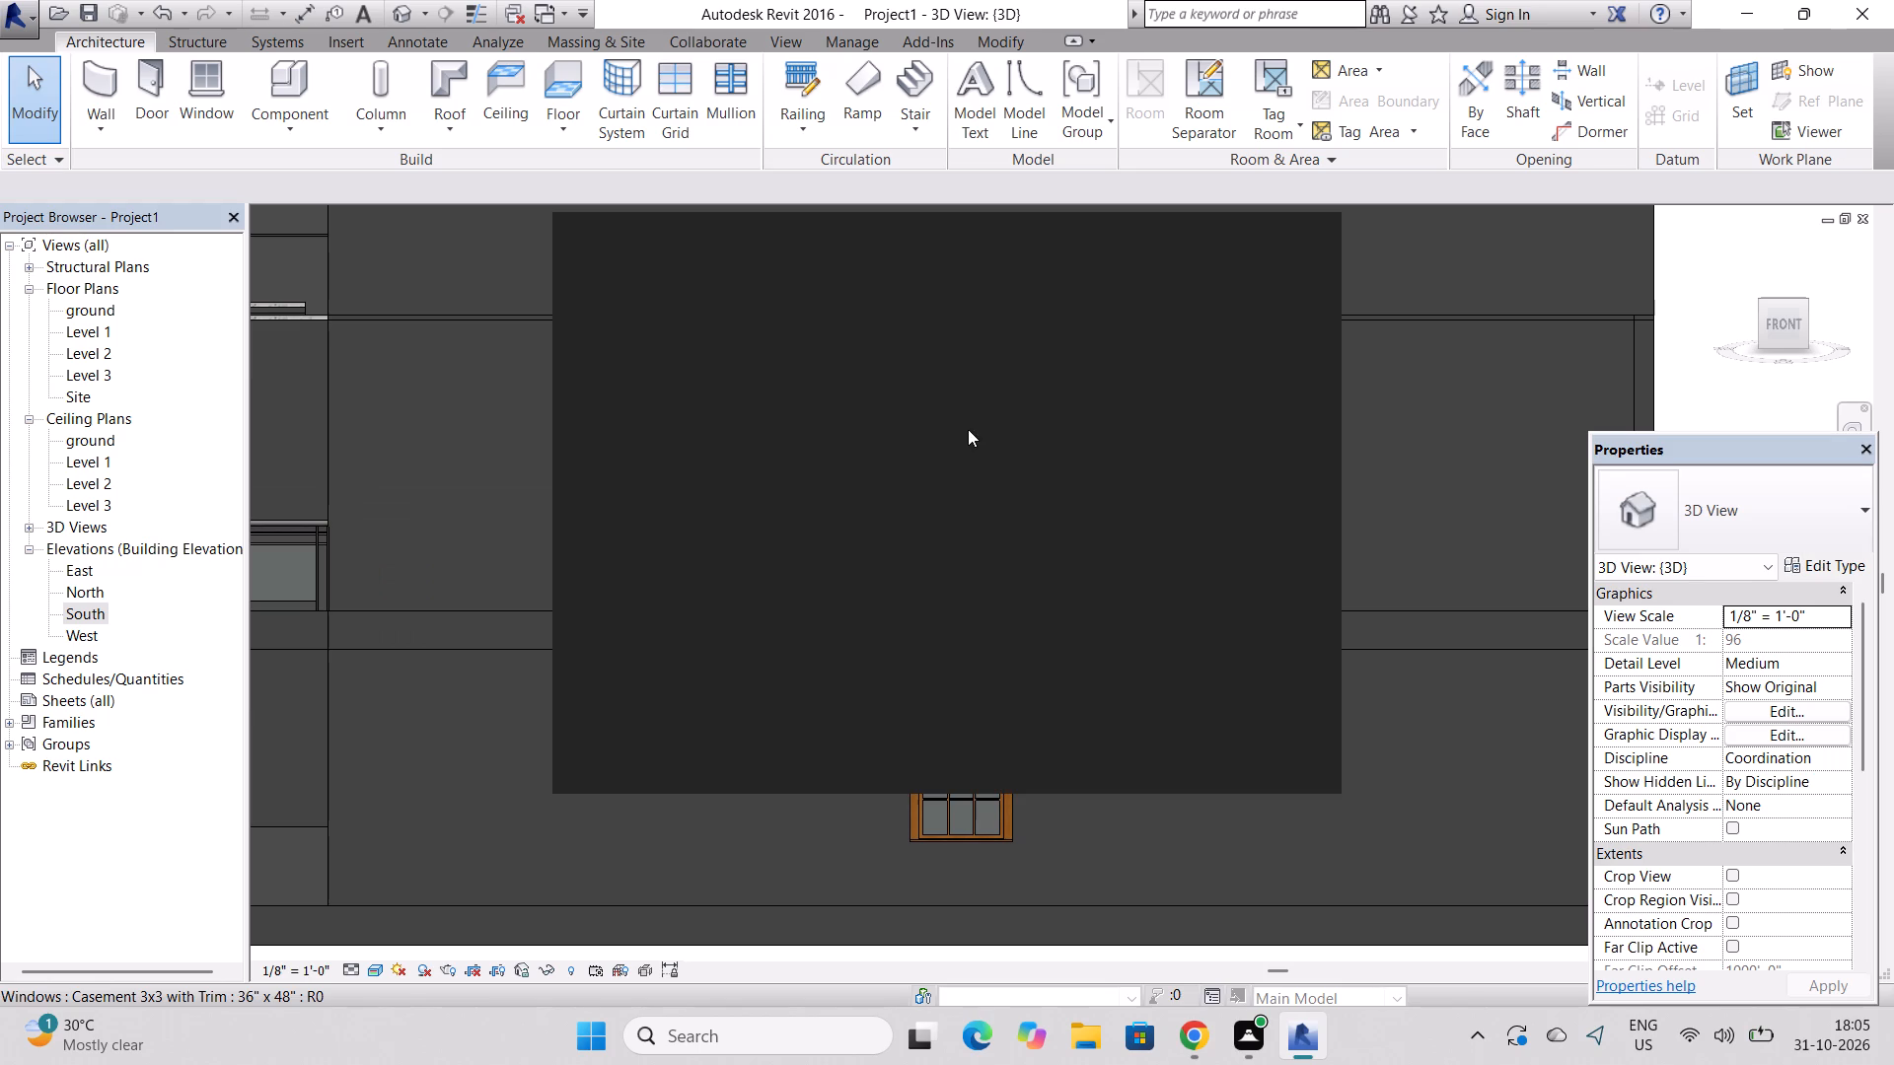
pyautogui.click(1293, 243)
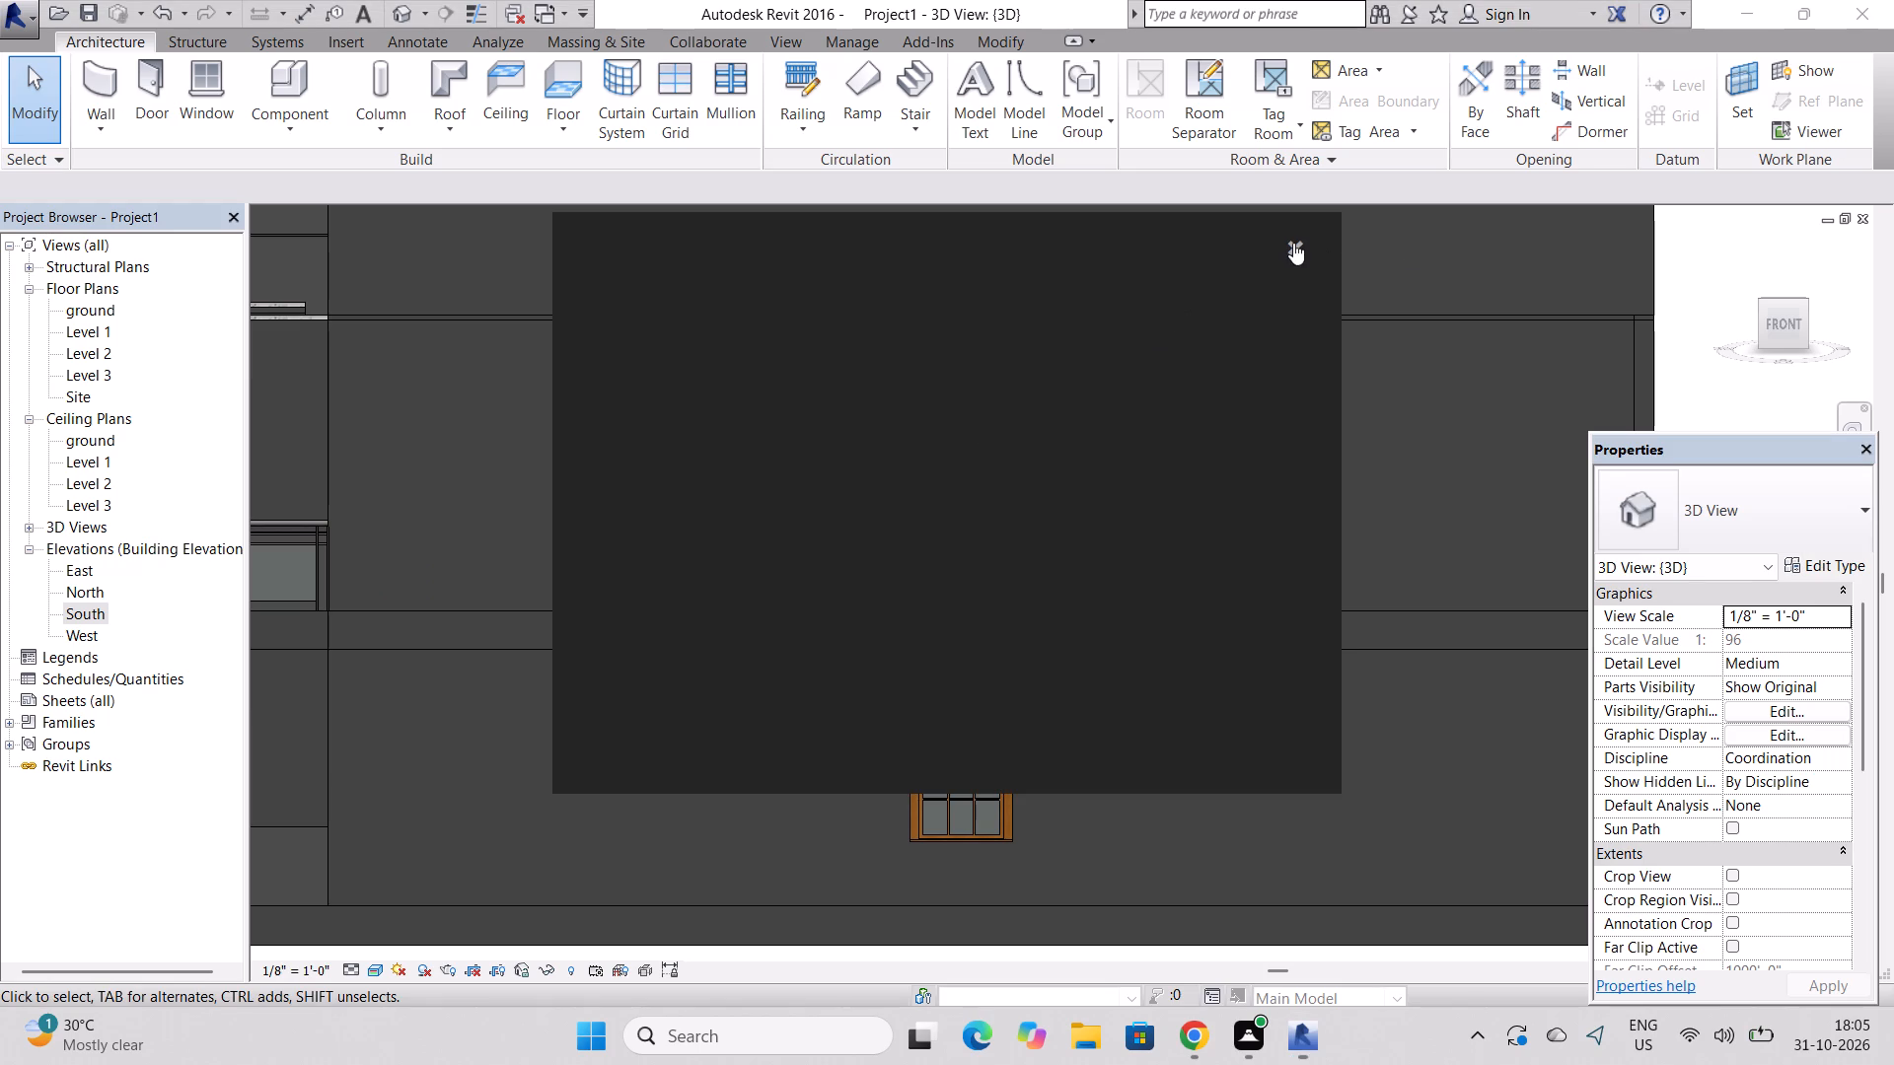
pyautogui.click(965, 386)
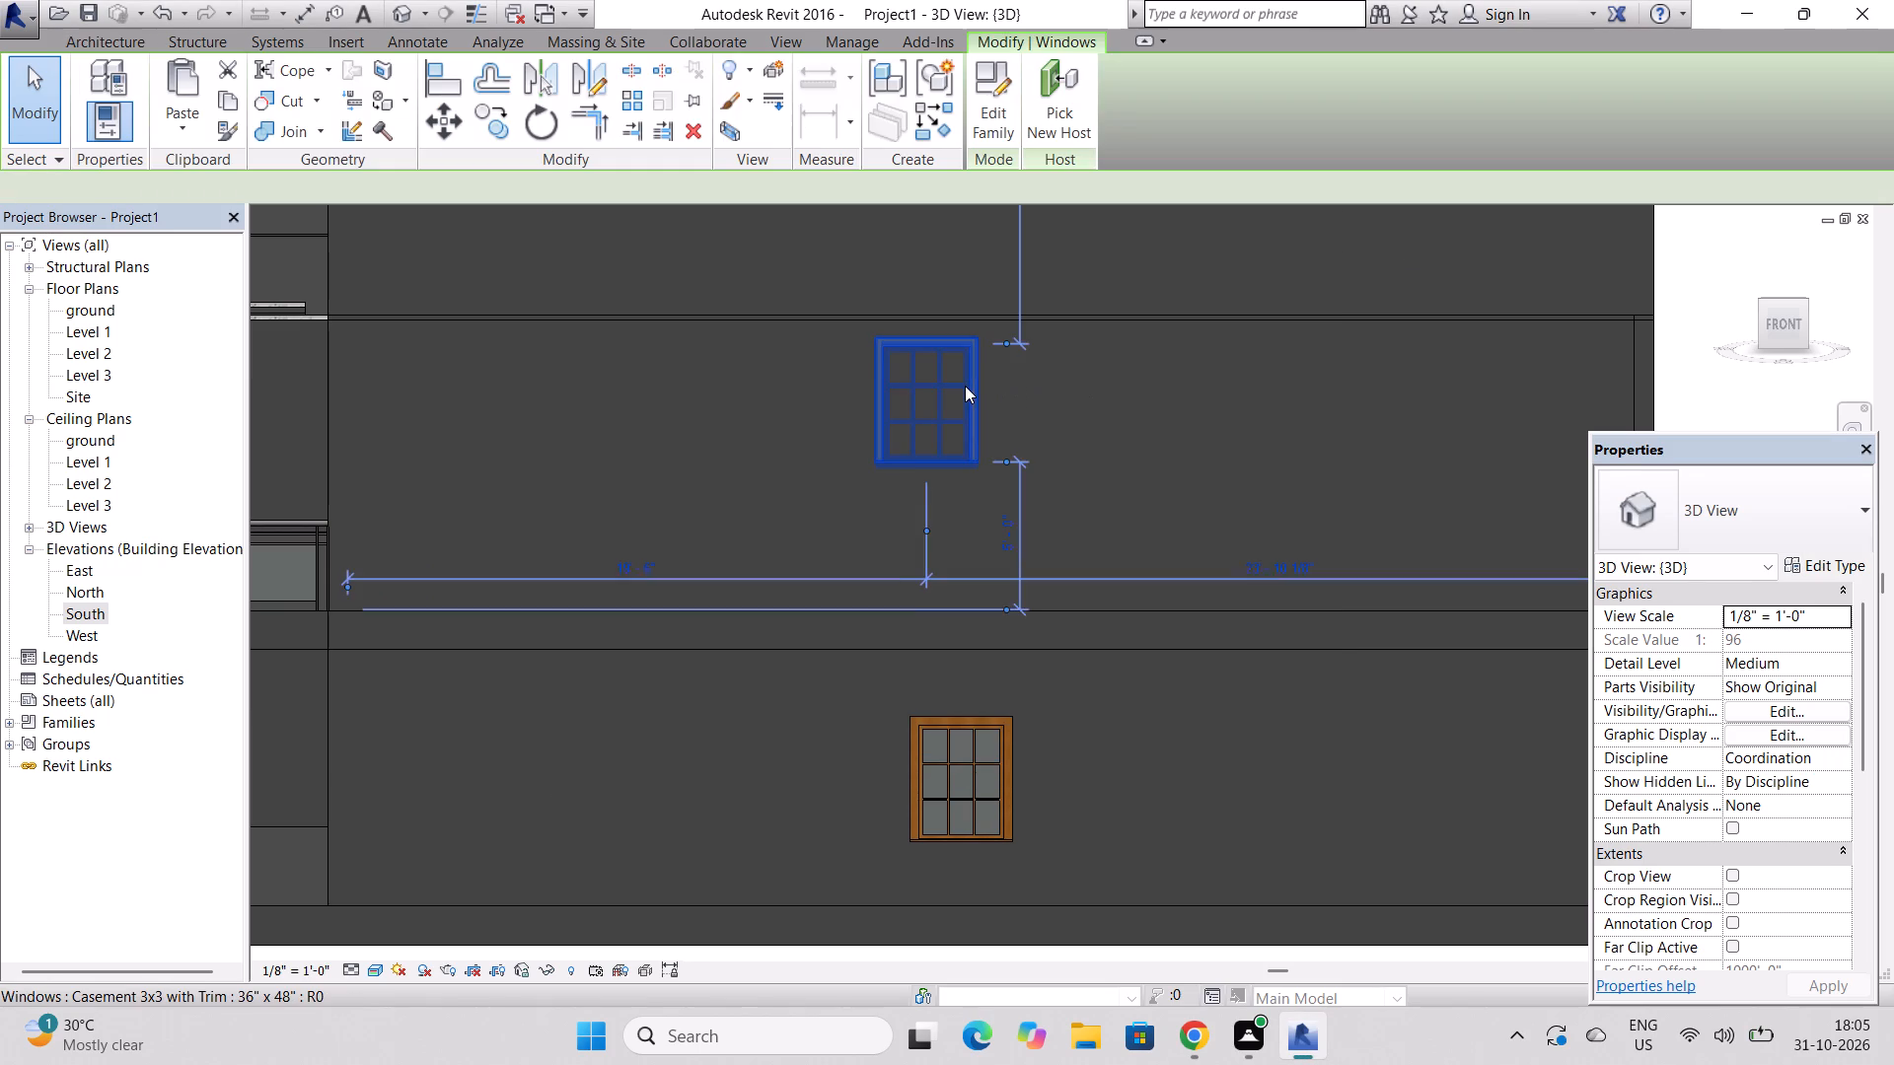
pyautogui.press('Delete')
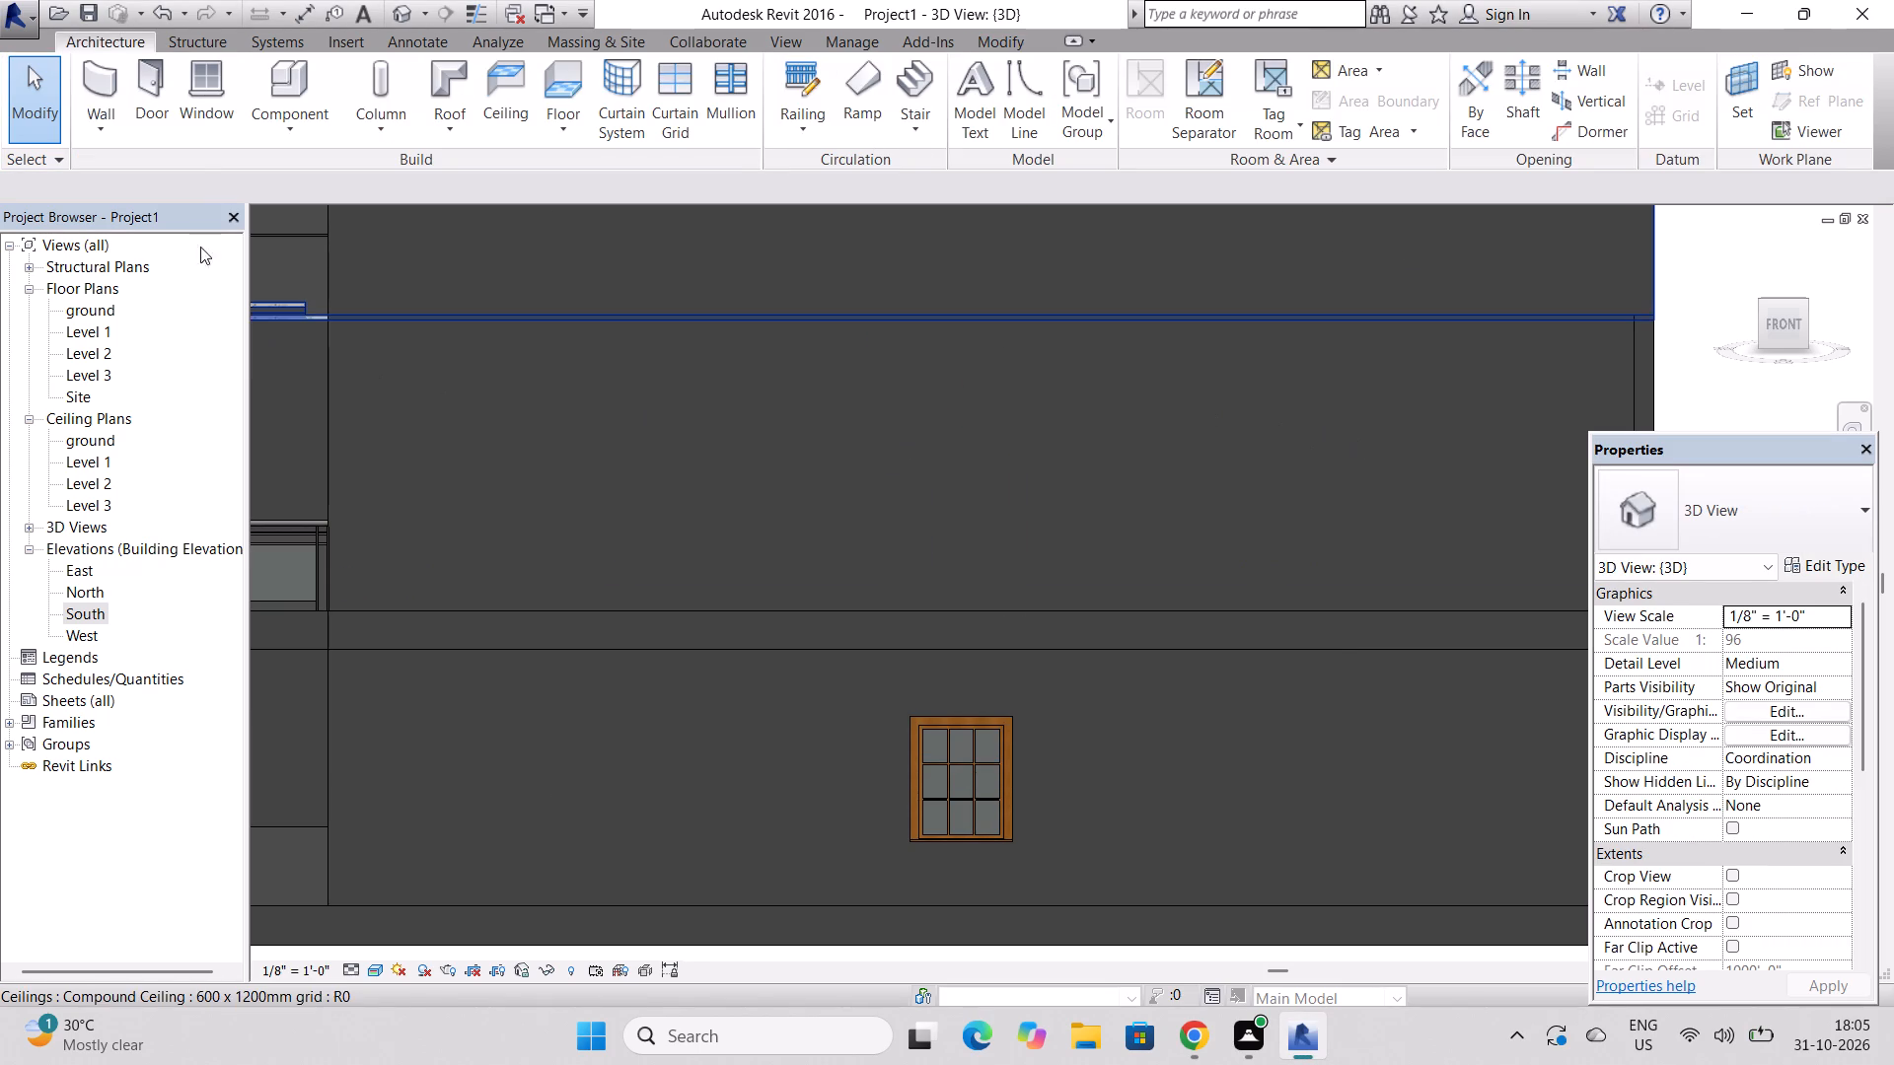
# Place a Casement 3x3 with Trim 36" x 48" window on the east block's Level 1 front wall, 20'-0" from its west end, sill about 3'-4 1/2".
pyautogui.click(194, 85)
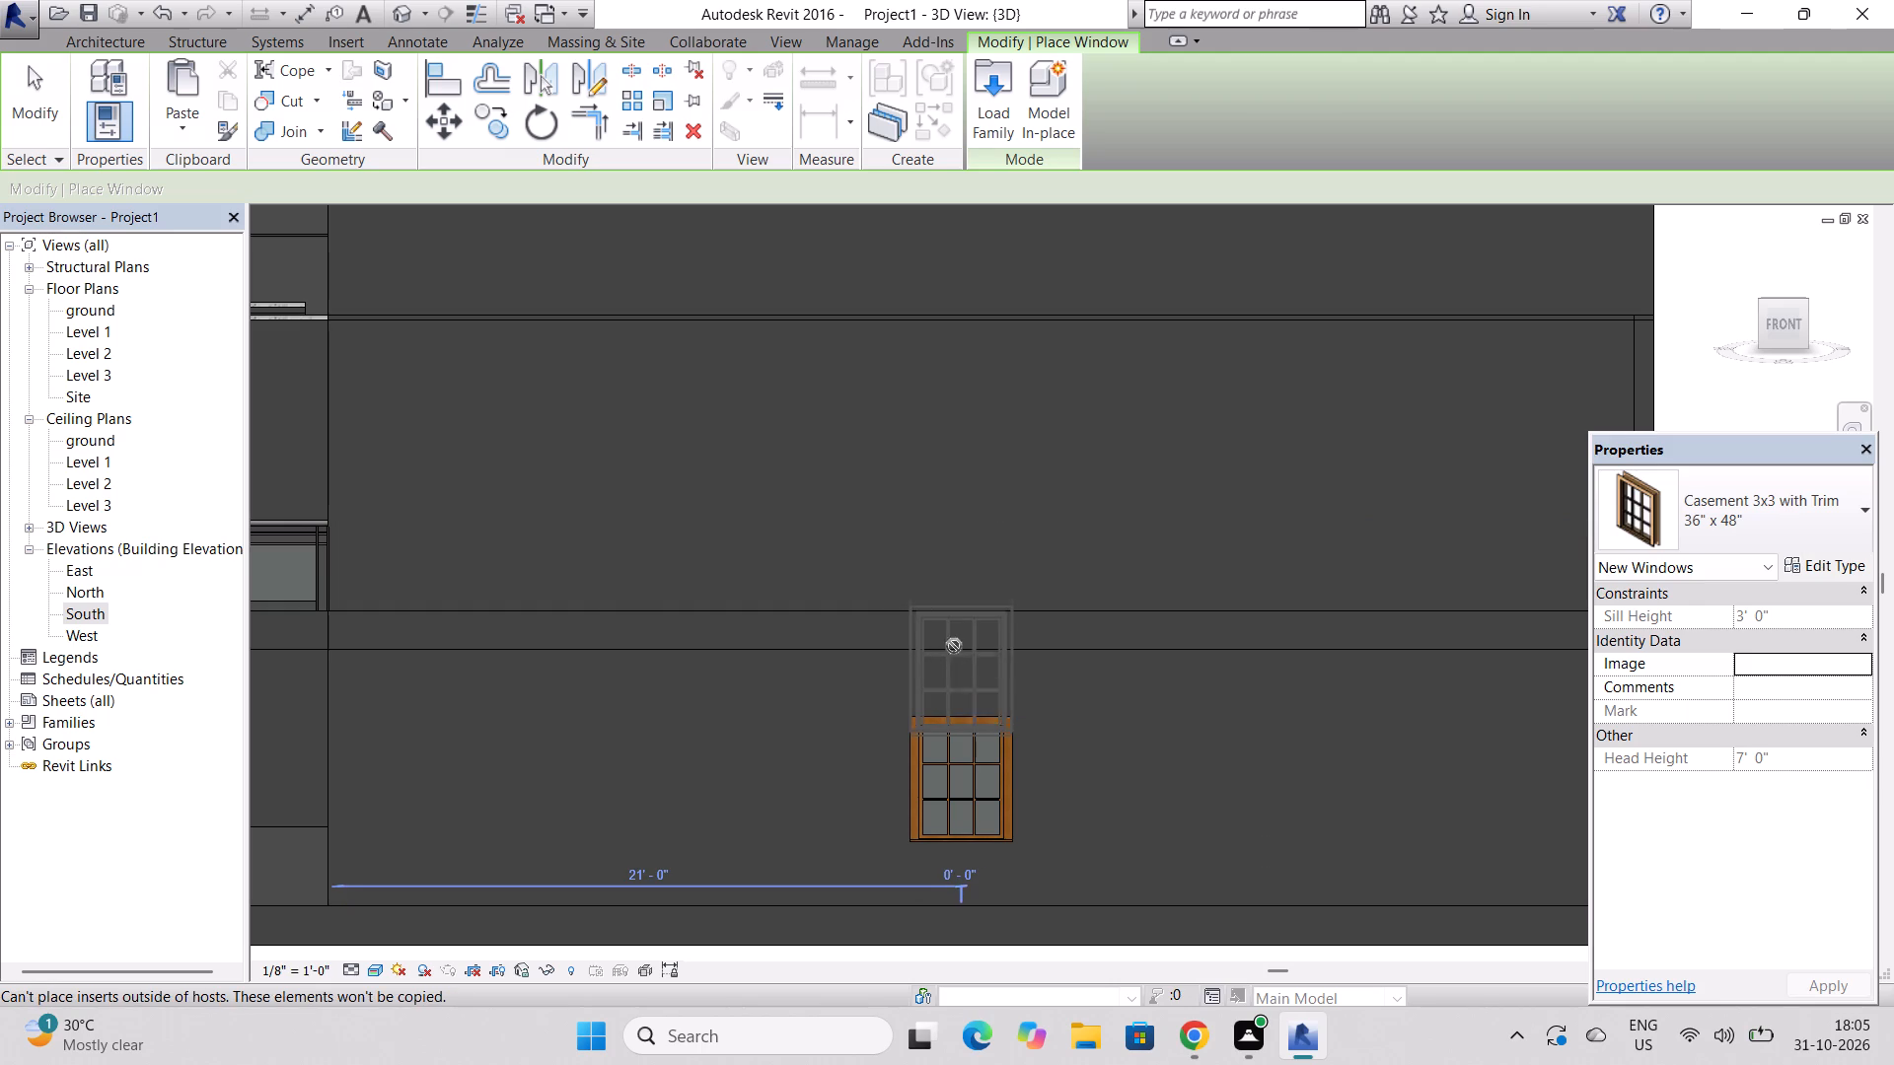
pyautogui.click(936, 445)
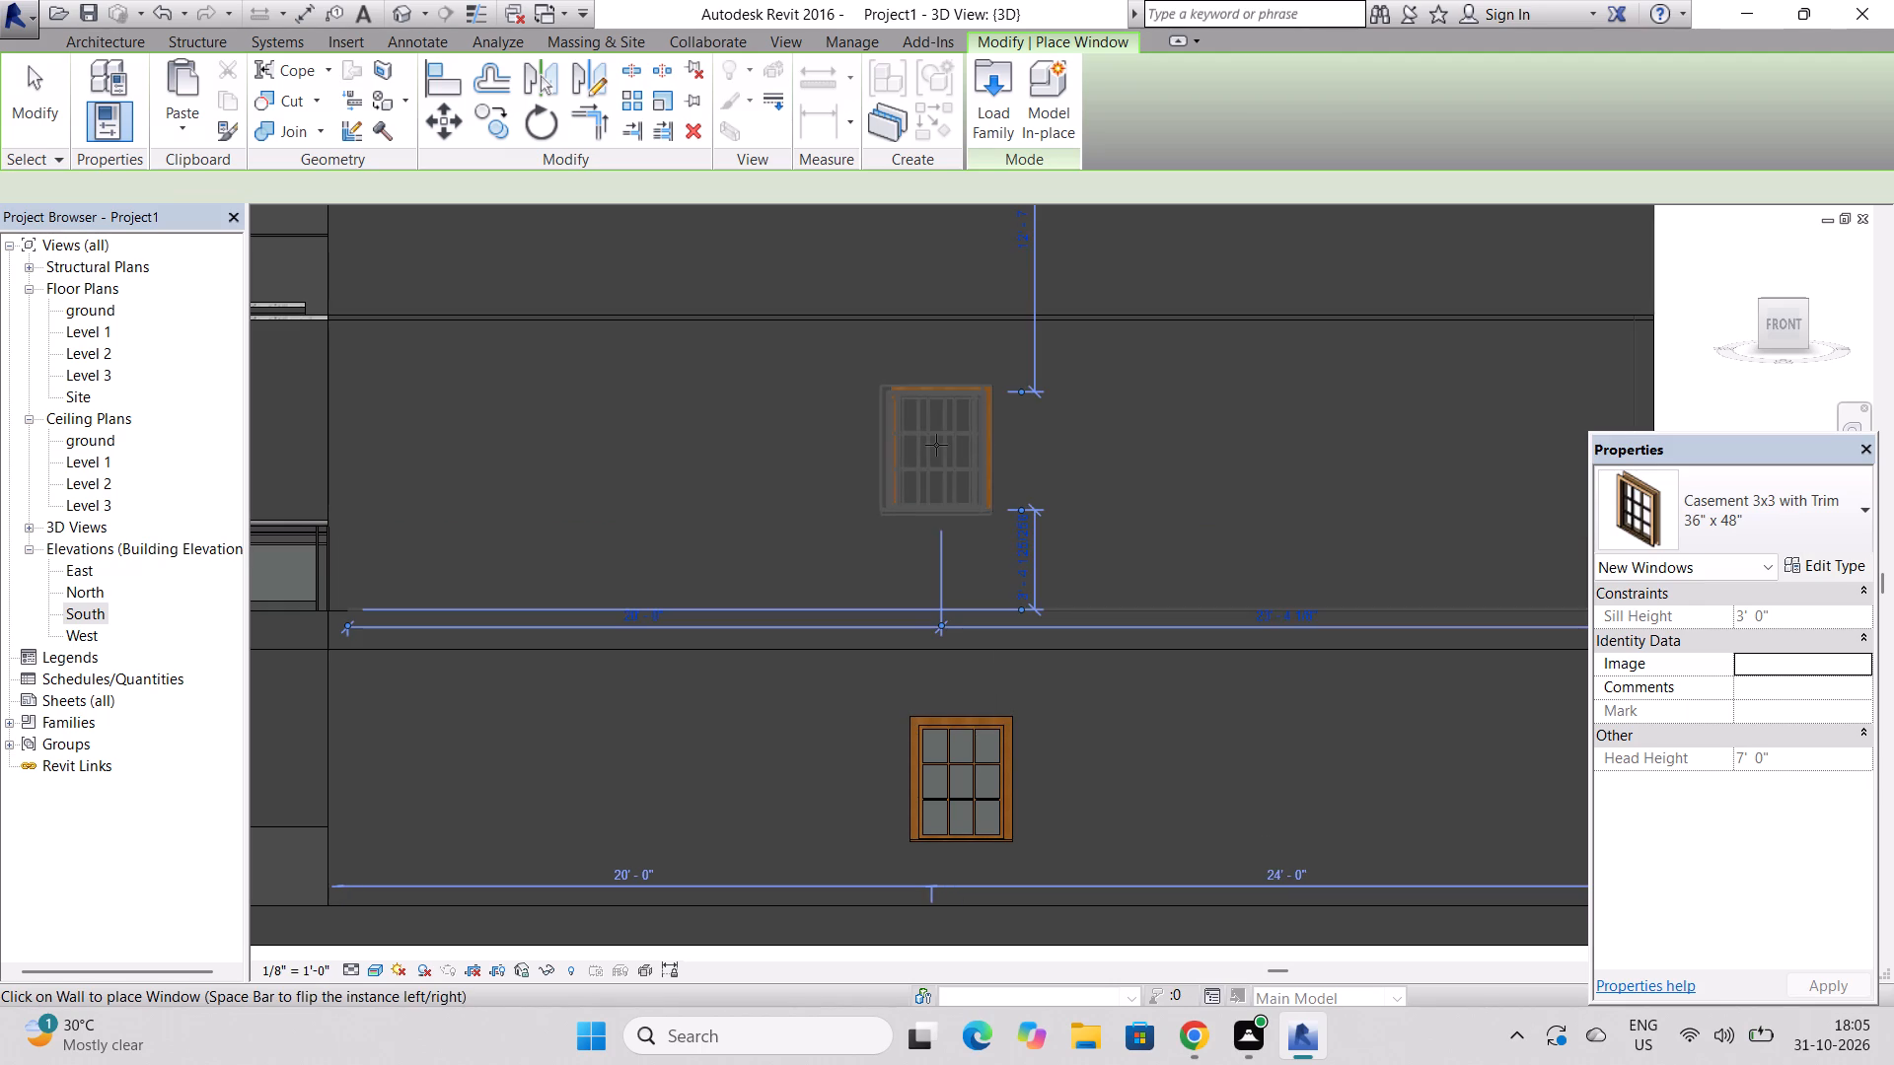
pyautogui.press('Escape')
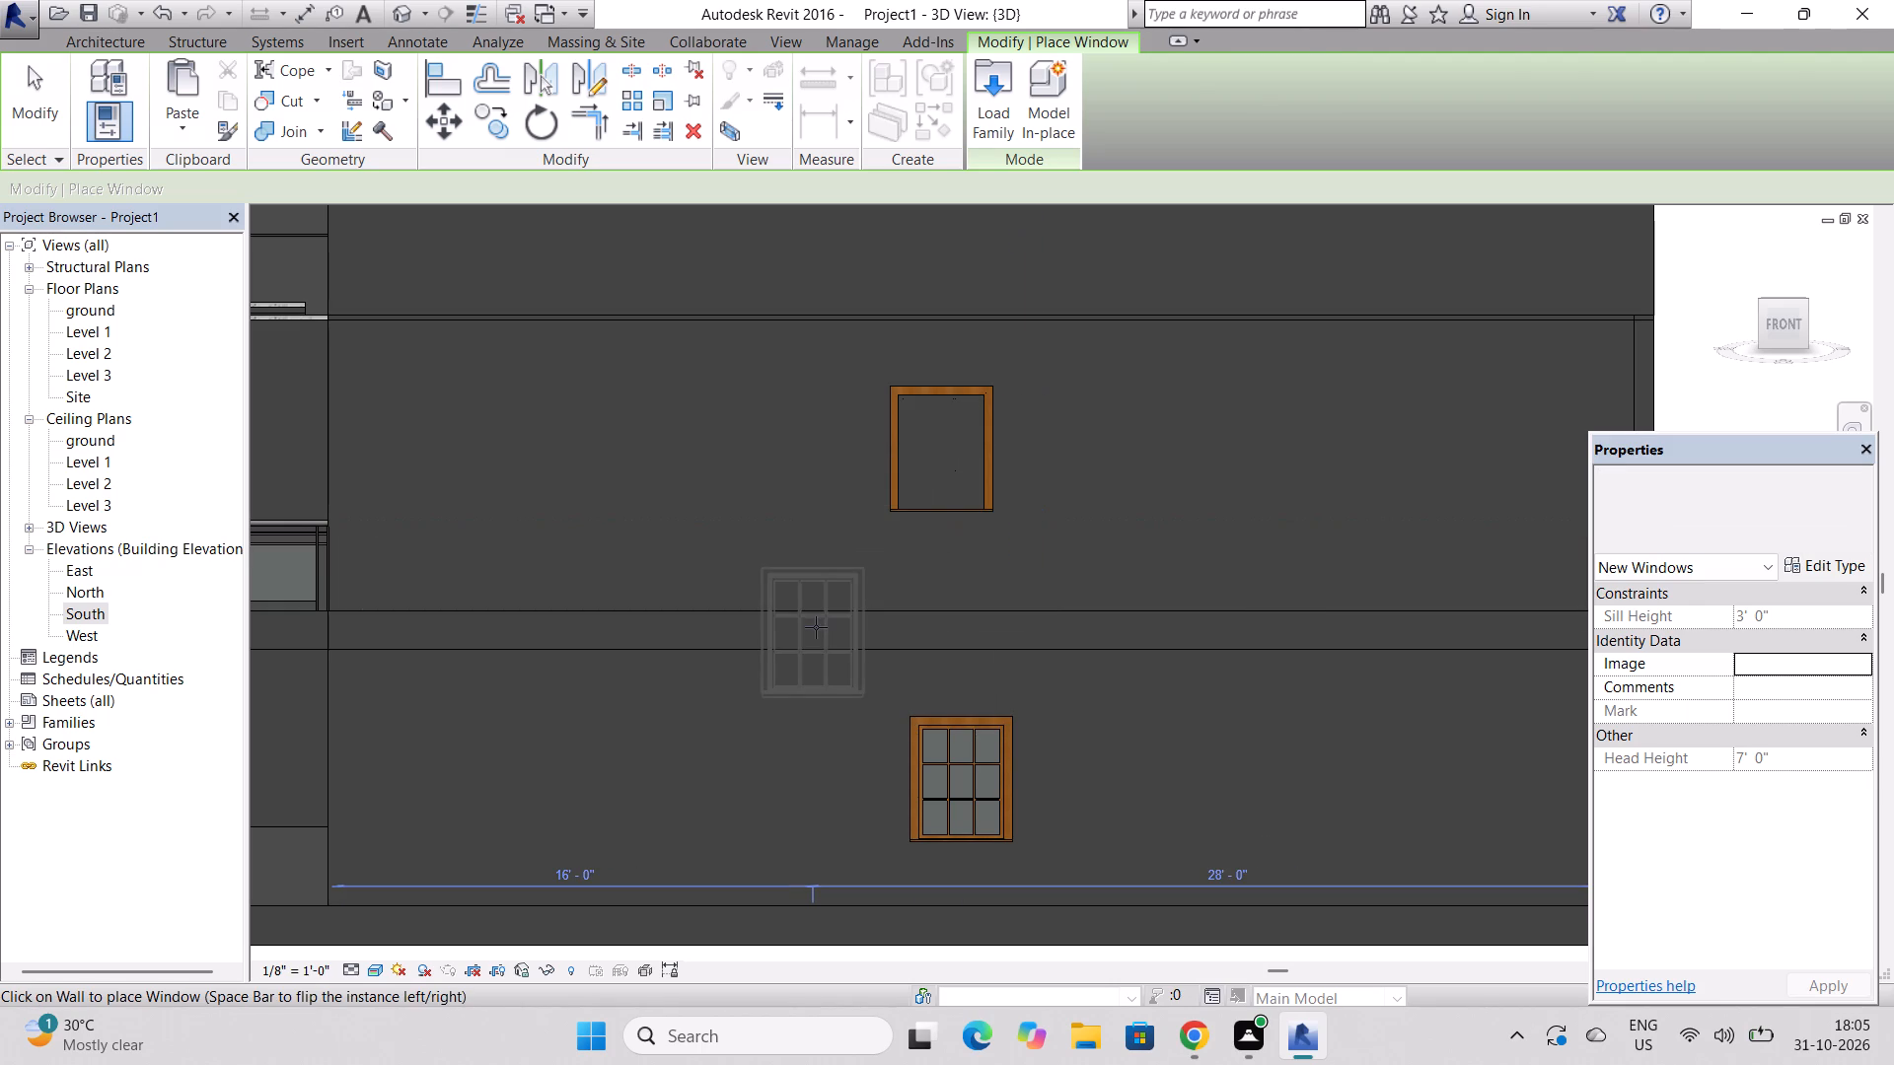
pyautogui.press('Escape')
pyautogui.press('Escape')
pyautogui.press('Escape')
pyautogui.press('Escape')
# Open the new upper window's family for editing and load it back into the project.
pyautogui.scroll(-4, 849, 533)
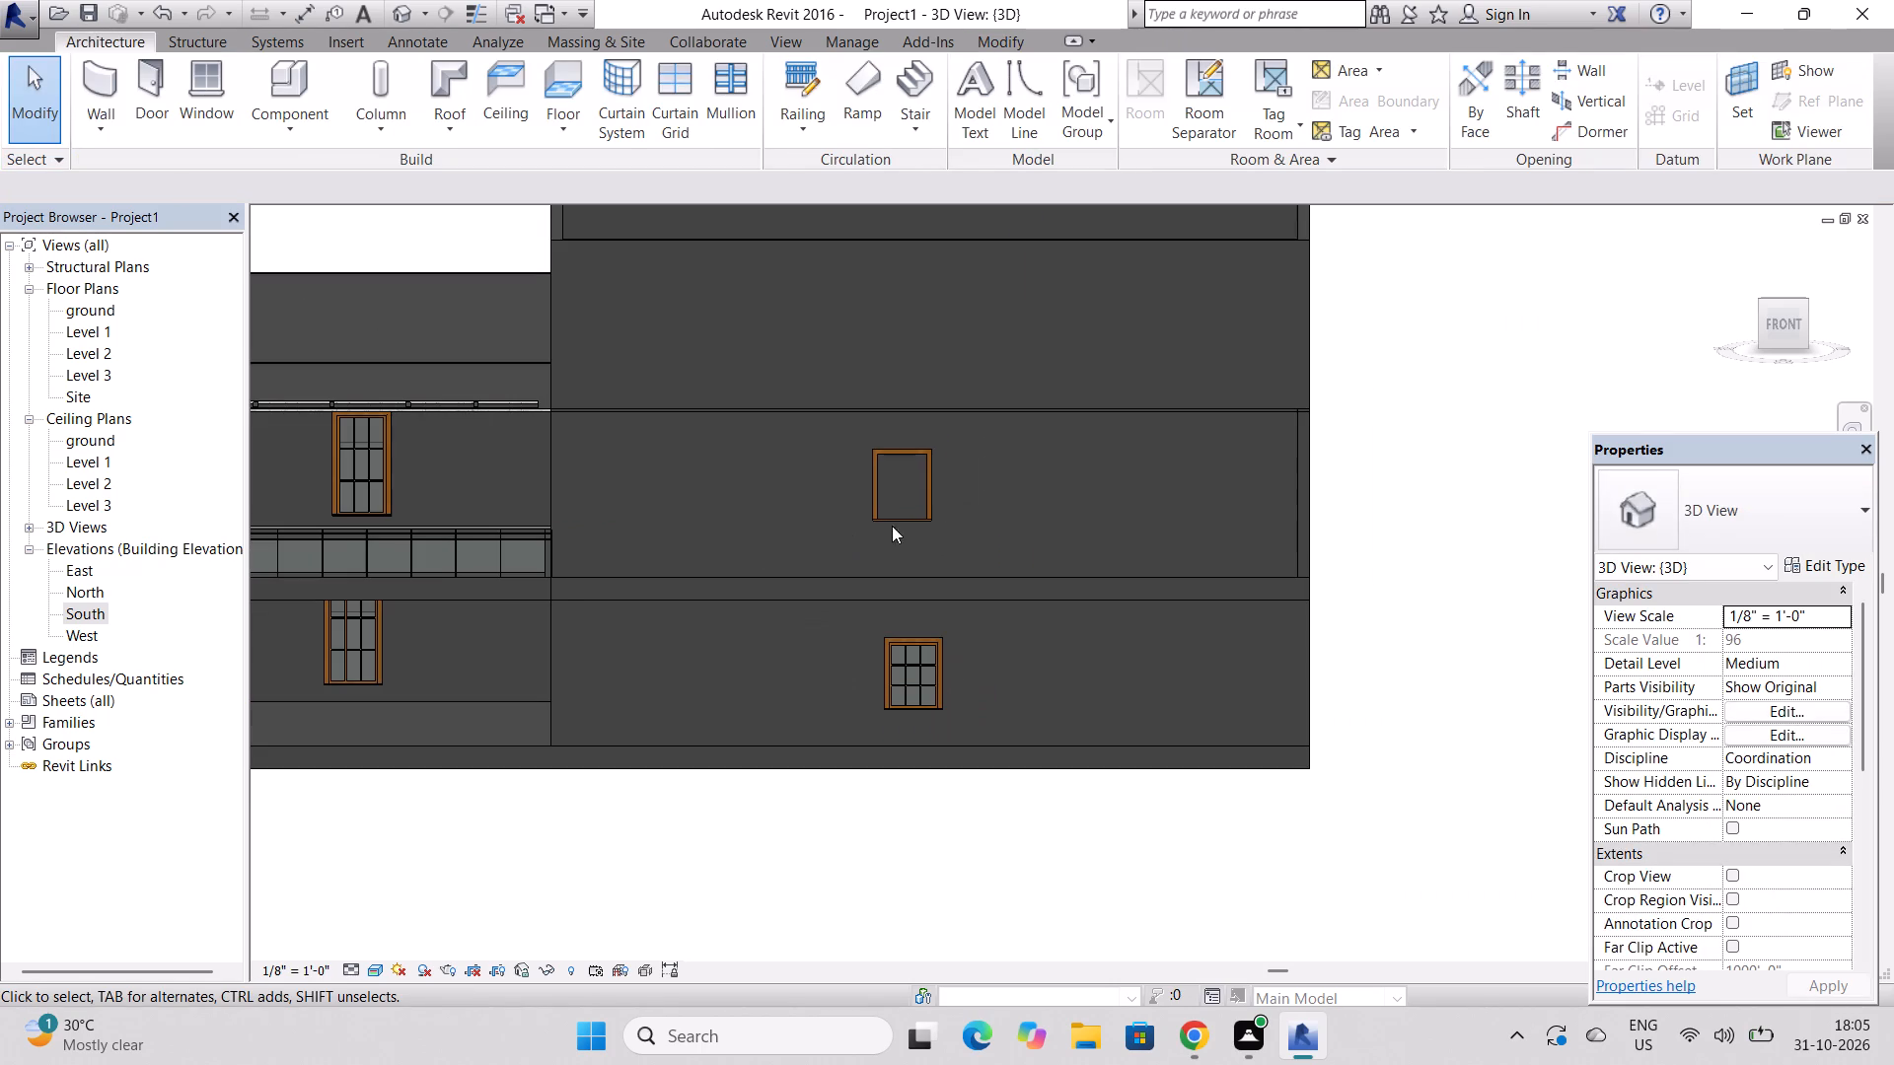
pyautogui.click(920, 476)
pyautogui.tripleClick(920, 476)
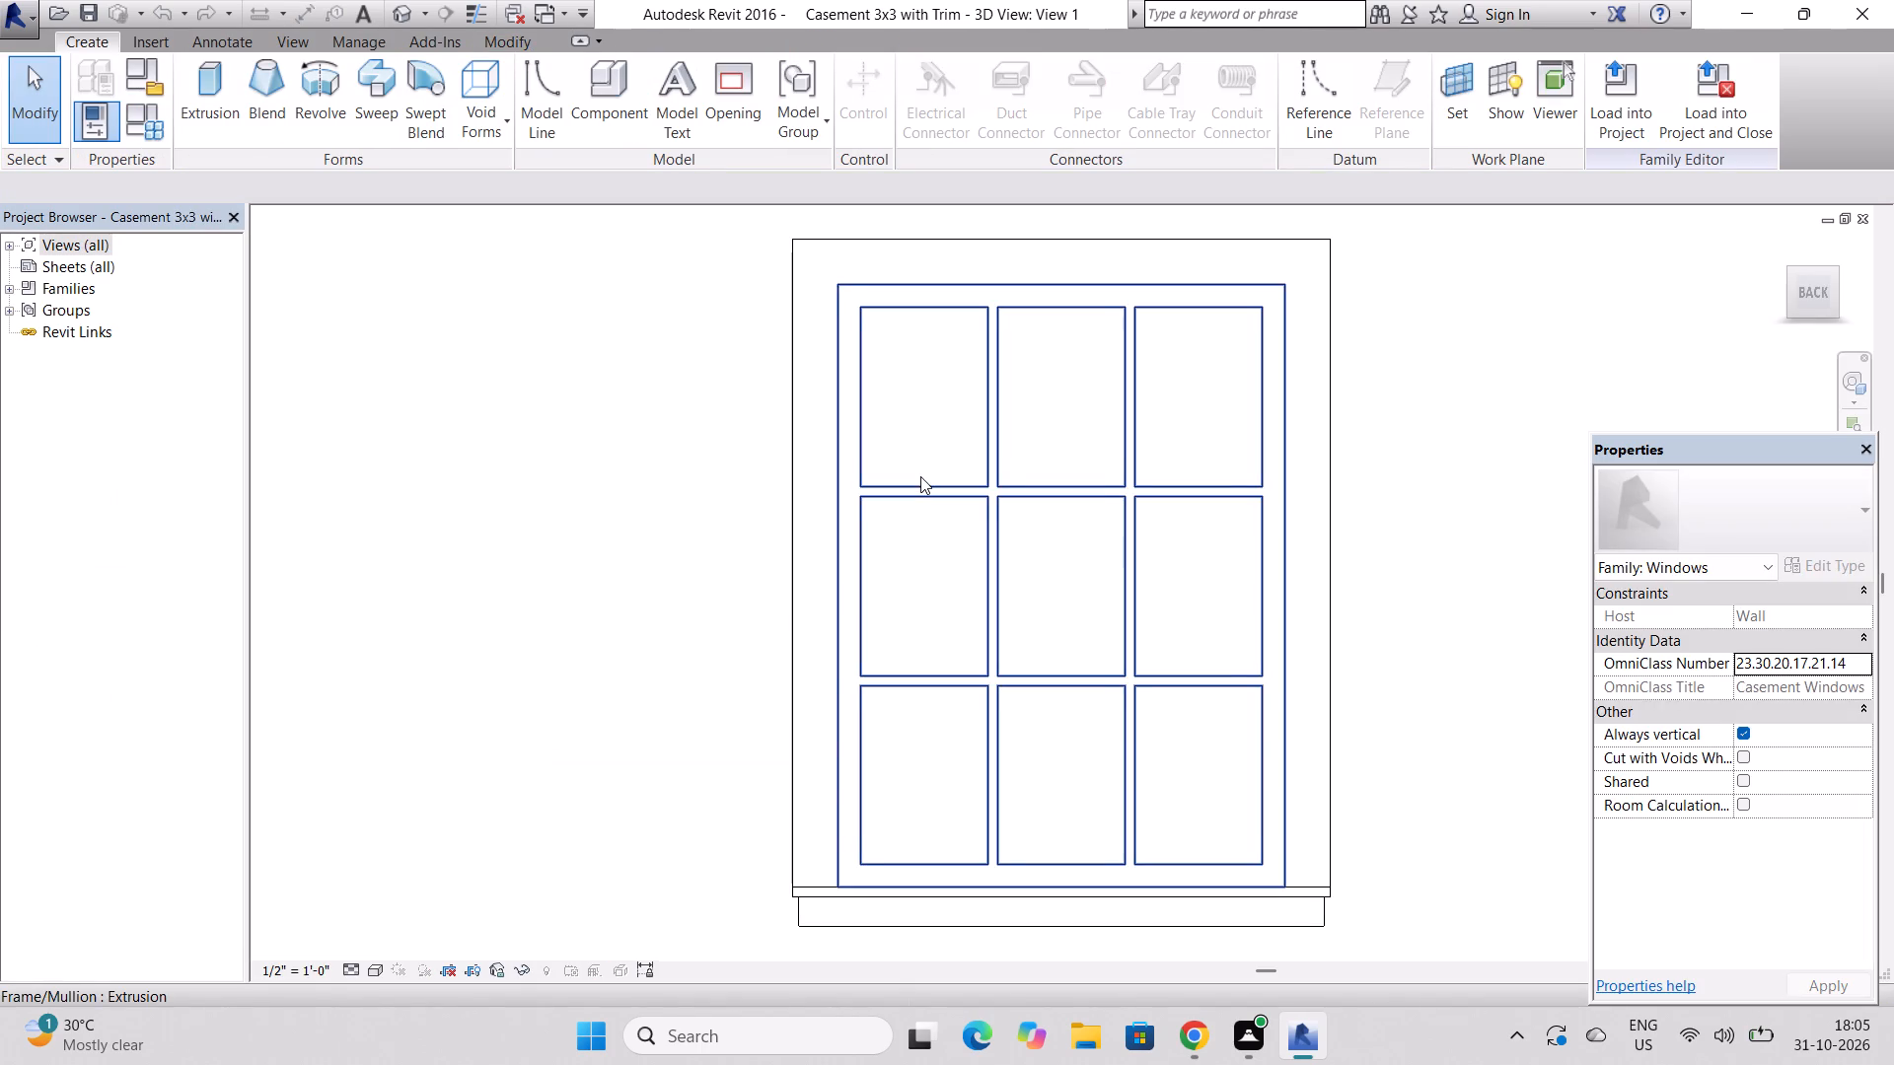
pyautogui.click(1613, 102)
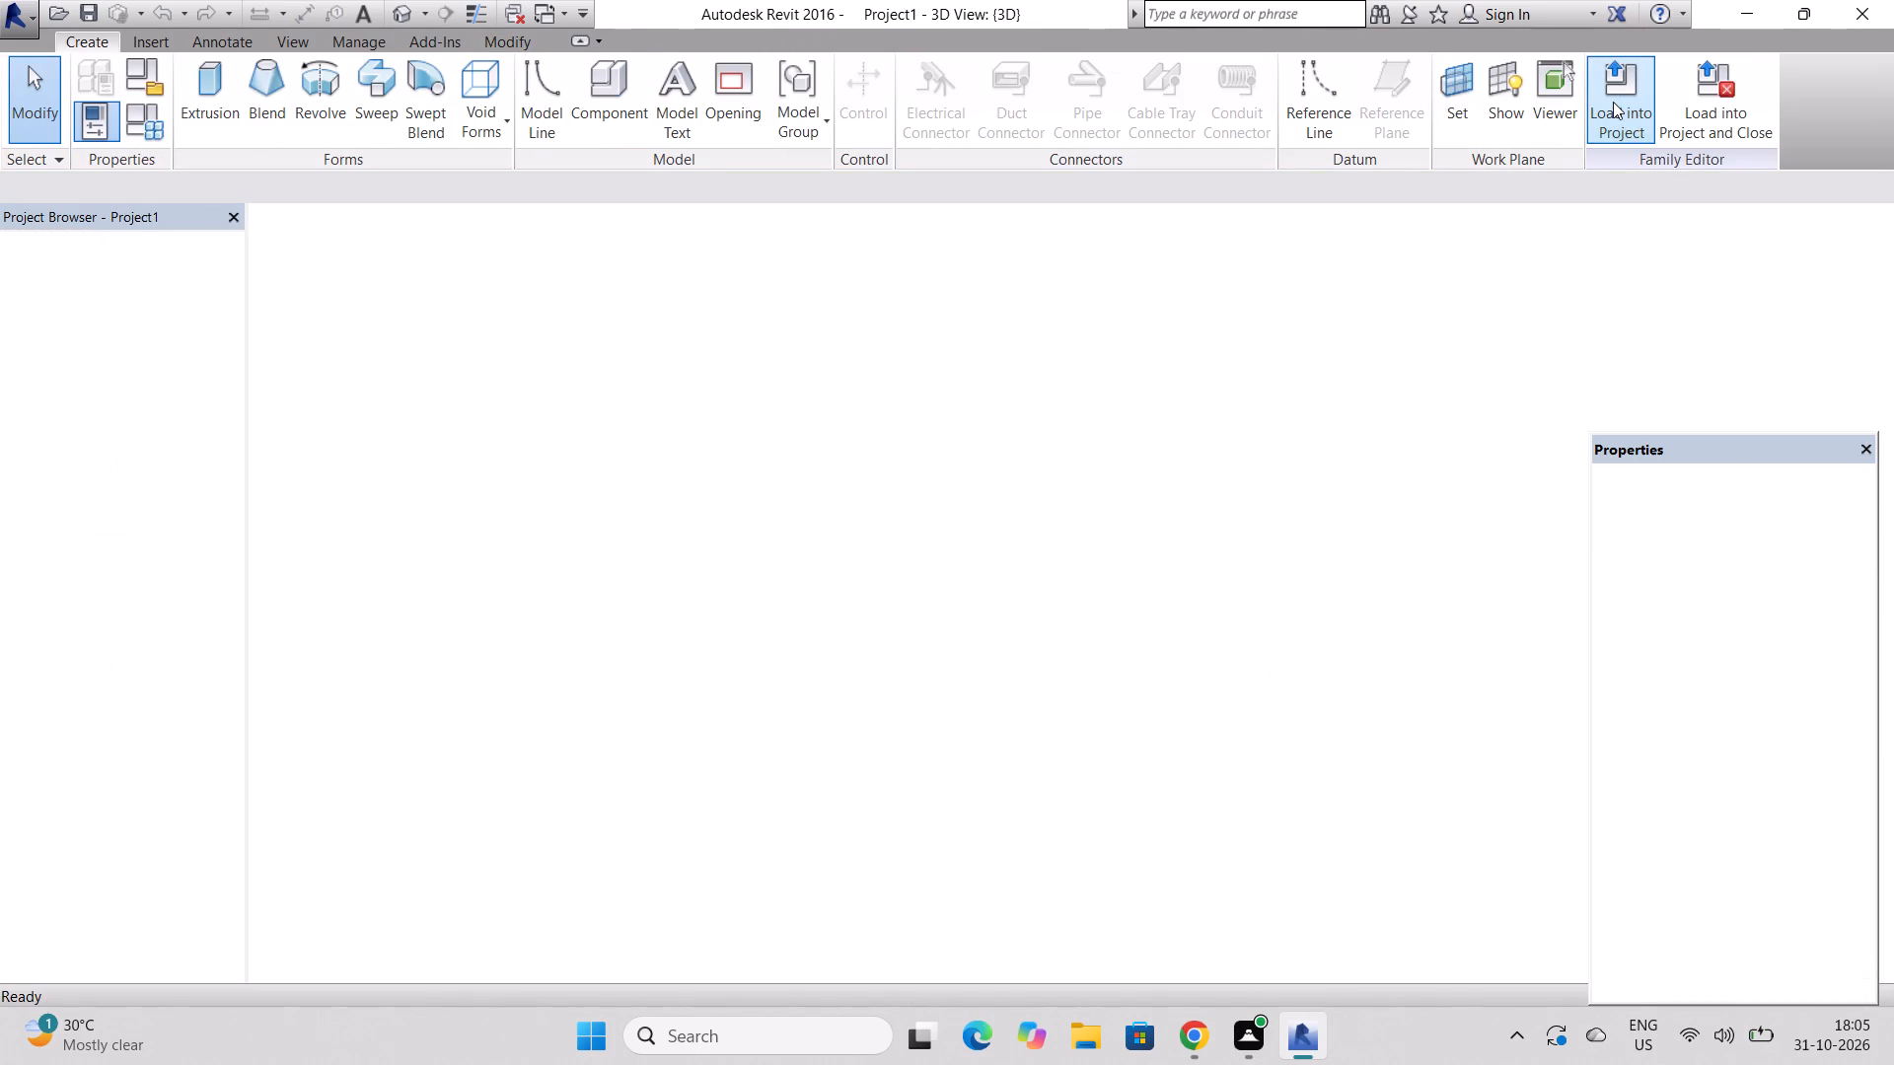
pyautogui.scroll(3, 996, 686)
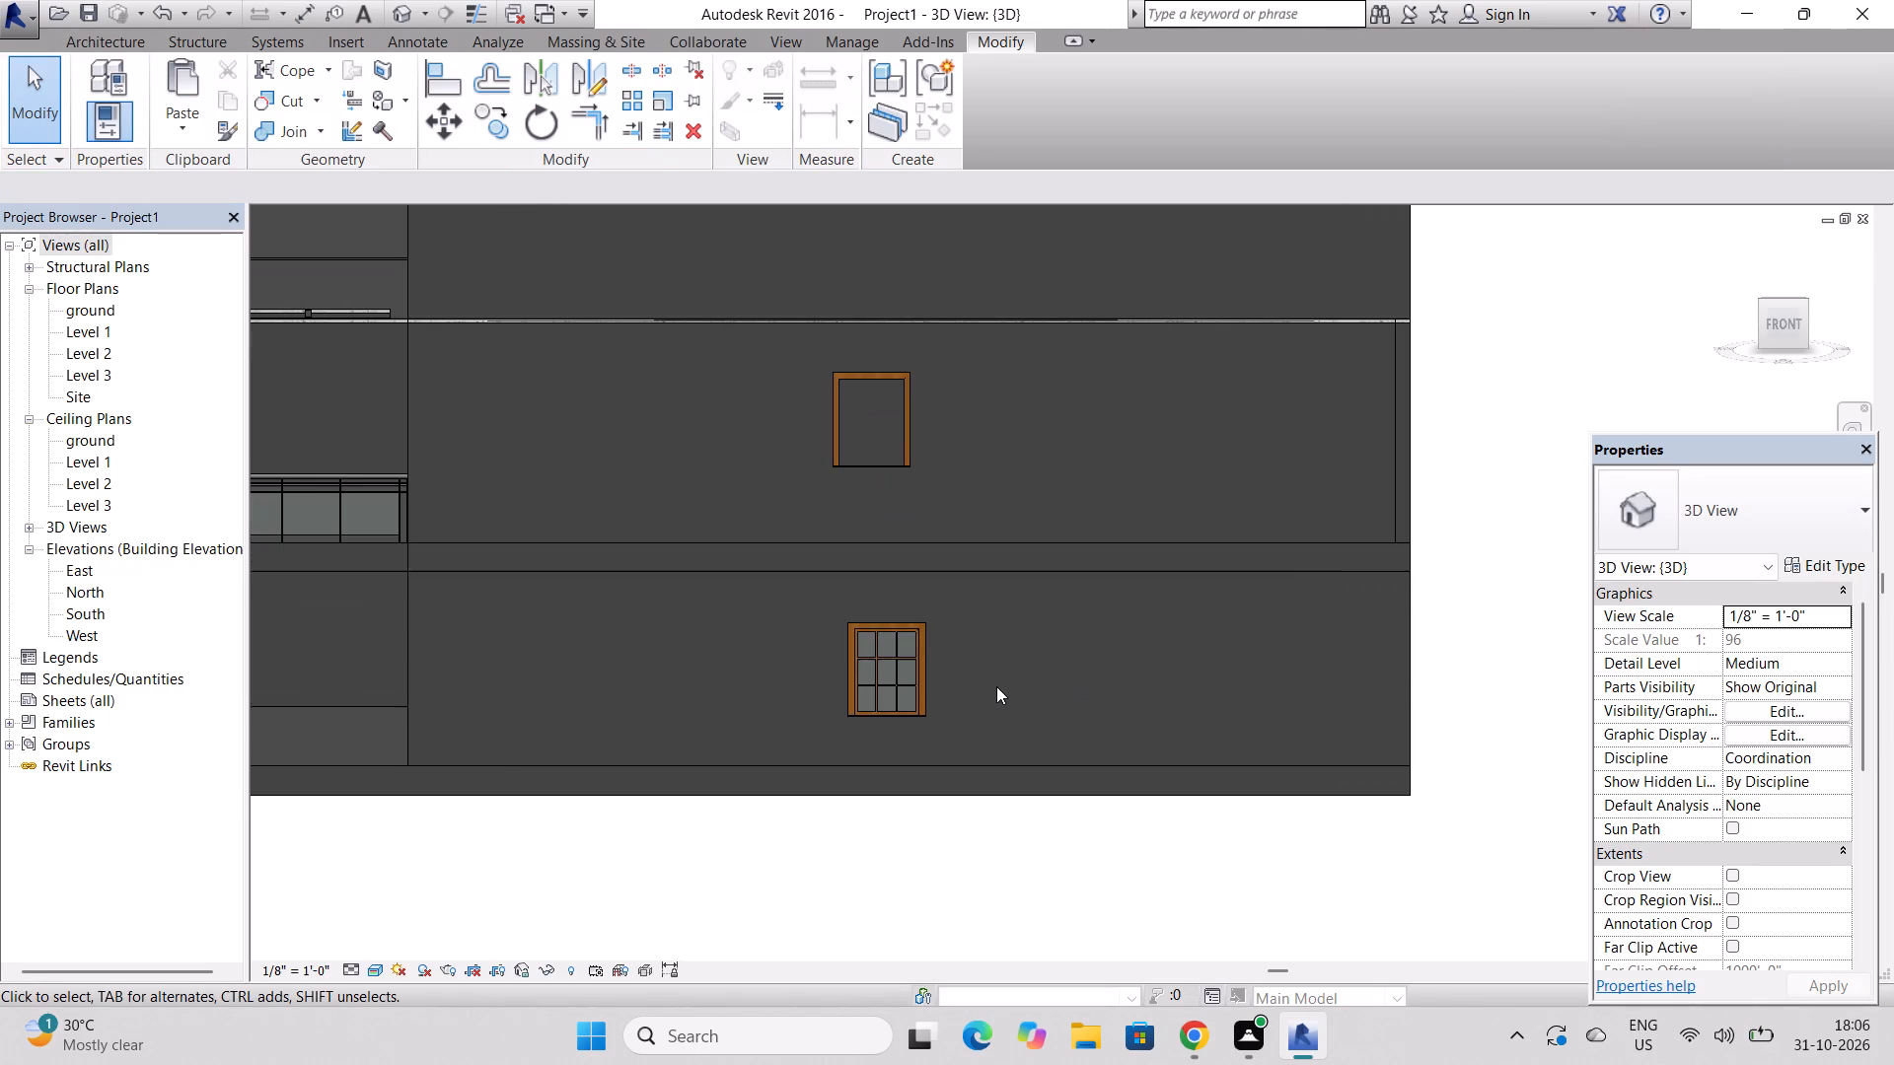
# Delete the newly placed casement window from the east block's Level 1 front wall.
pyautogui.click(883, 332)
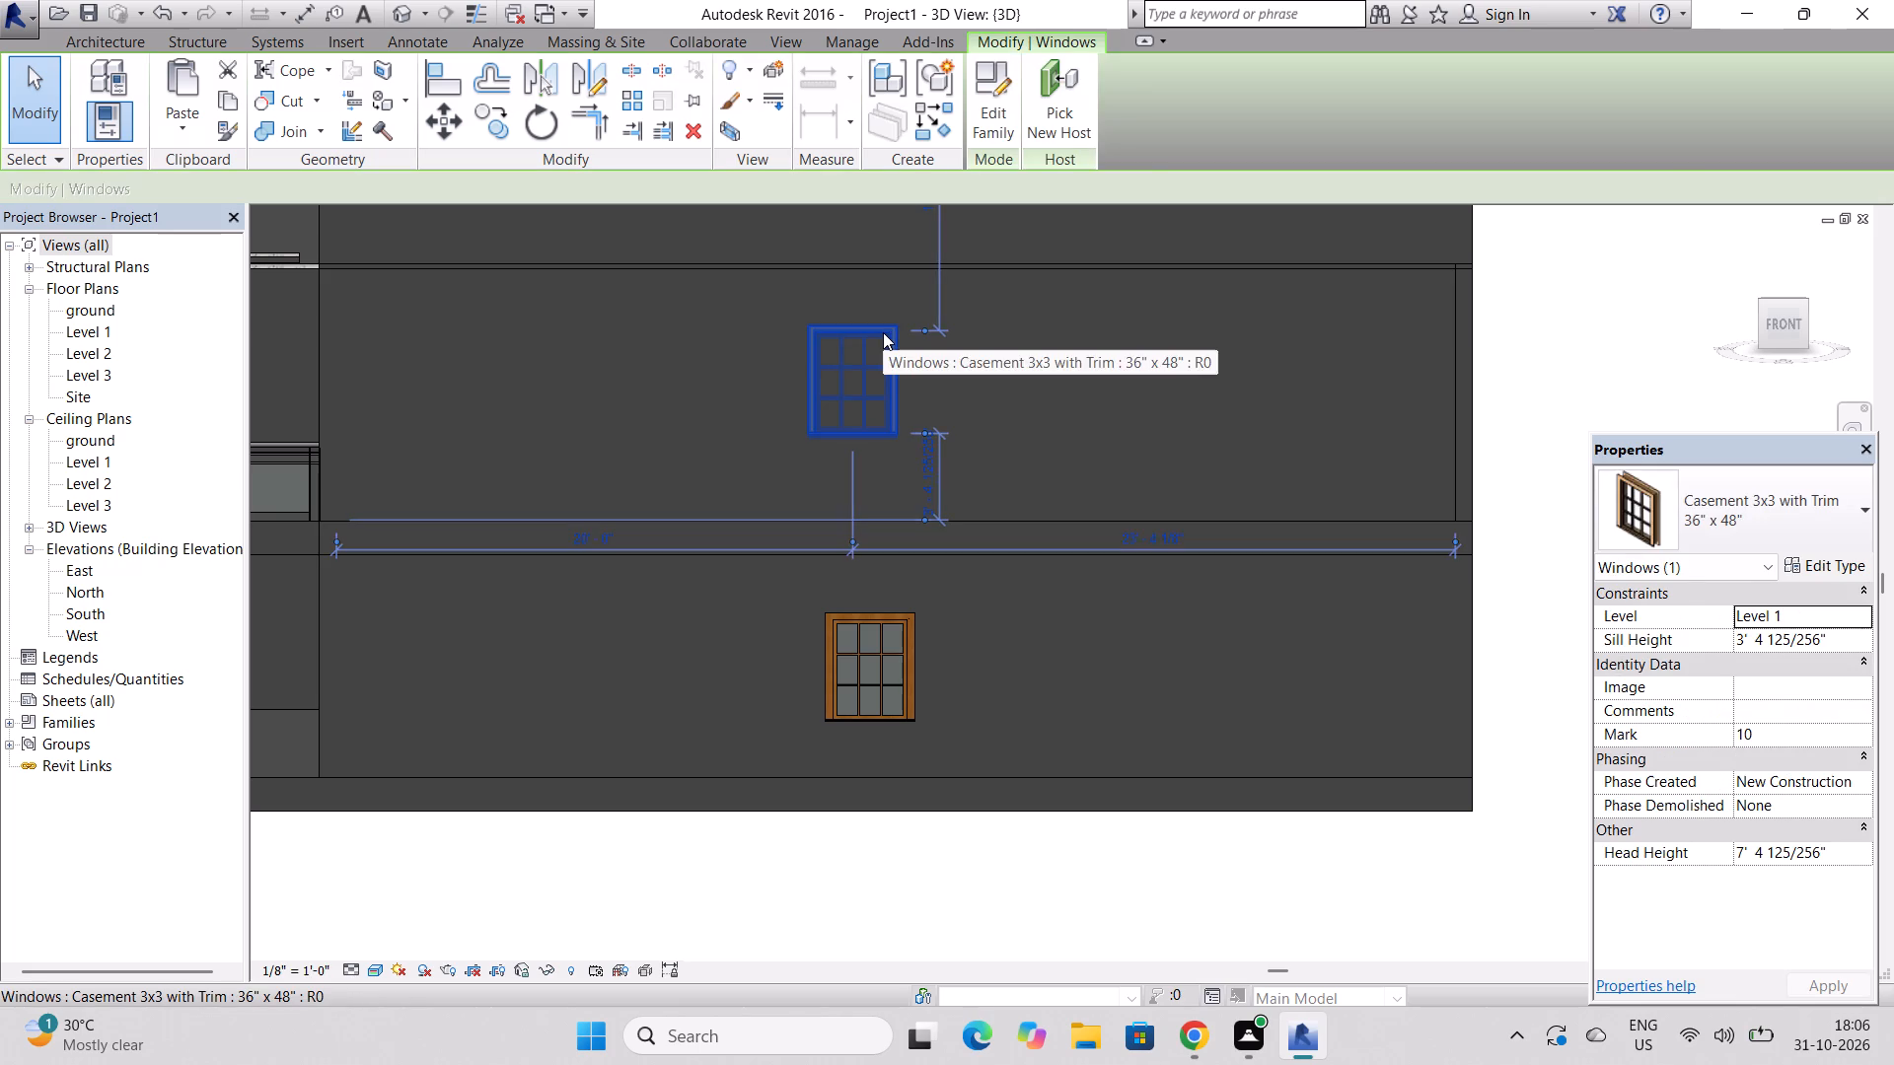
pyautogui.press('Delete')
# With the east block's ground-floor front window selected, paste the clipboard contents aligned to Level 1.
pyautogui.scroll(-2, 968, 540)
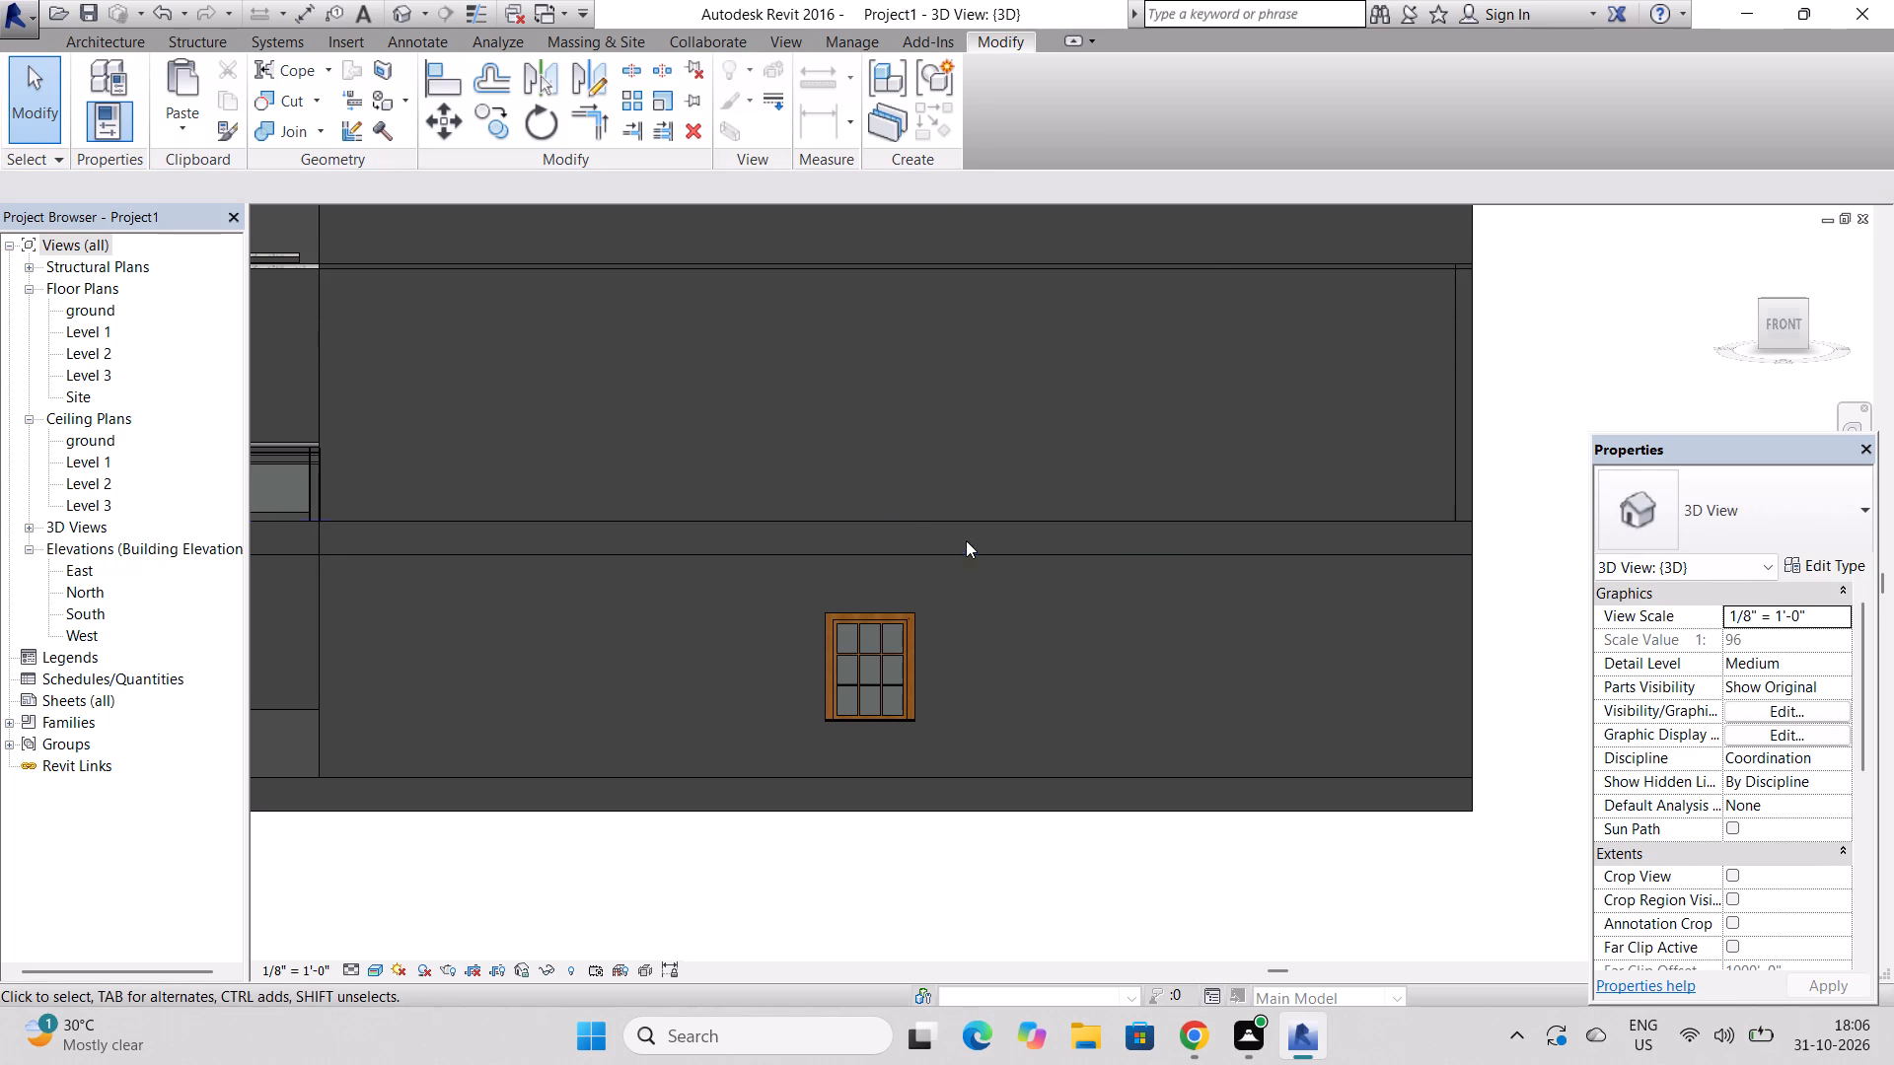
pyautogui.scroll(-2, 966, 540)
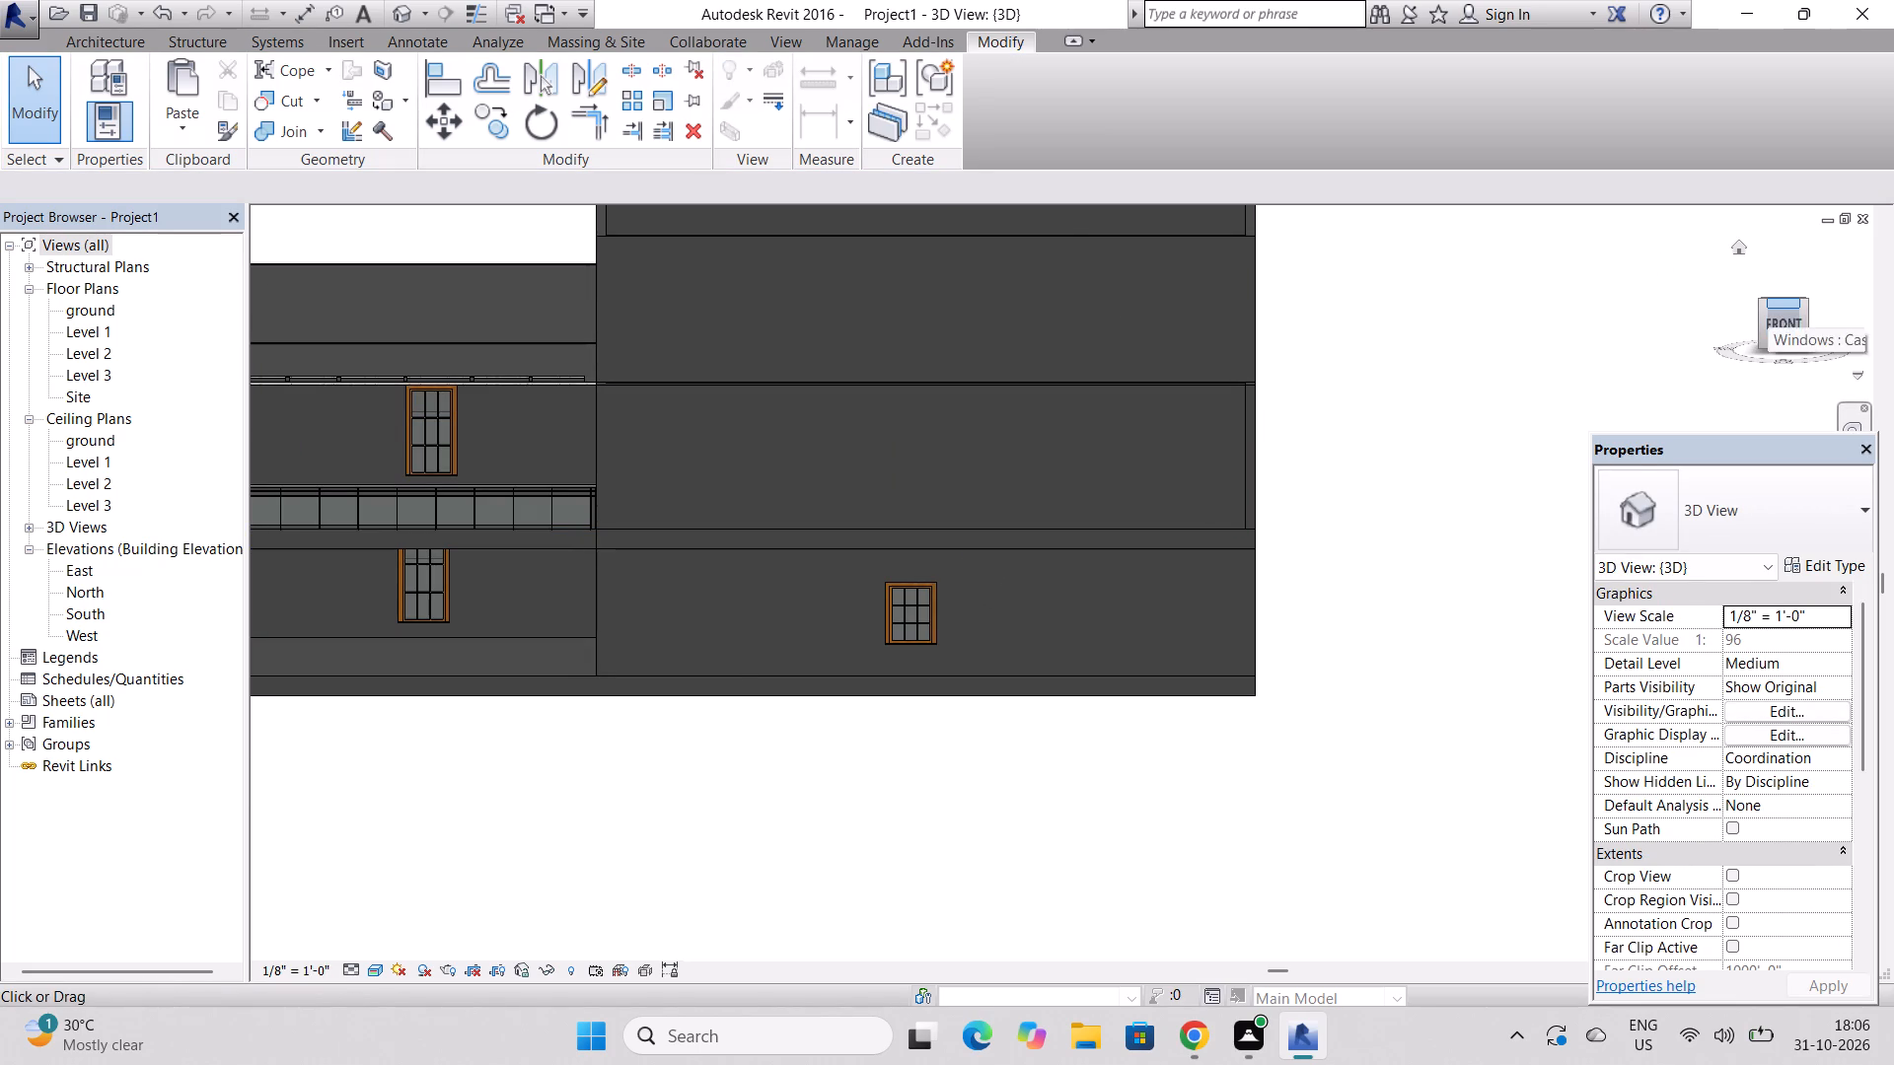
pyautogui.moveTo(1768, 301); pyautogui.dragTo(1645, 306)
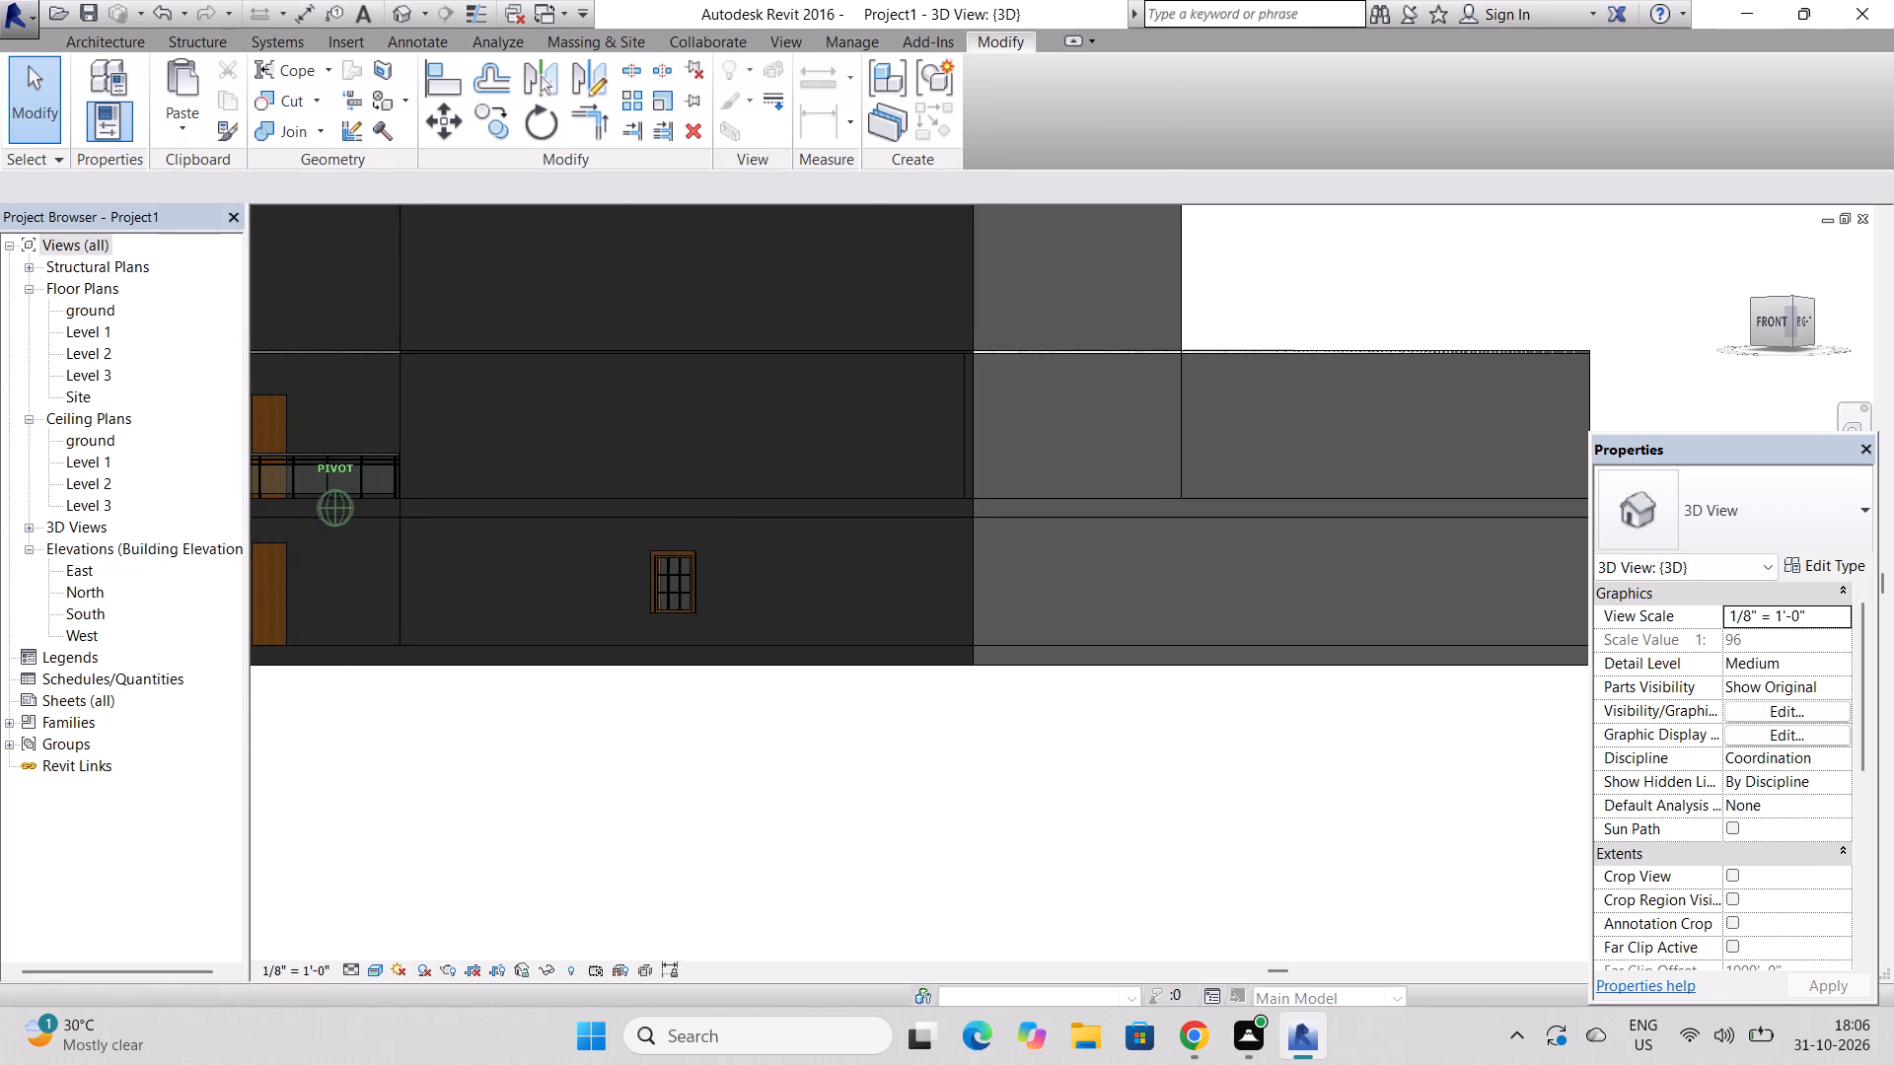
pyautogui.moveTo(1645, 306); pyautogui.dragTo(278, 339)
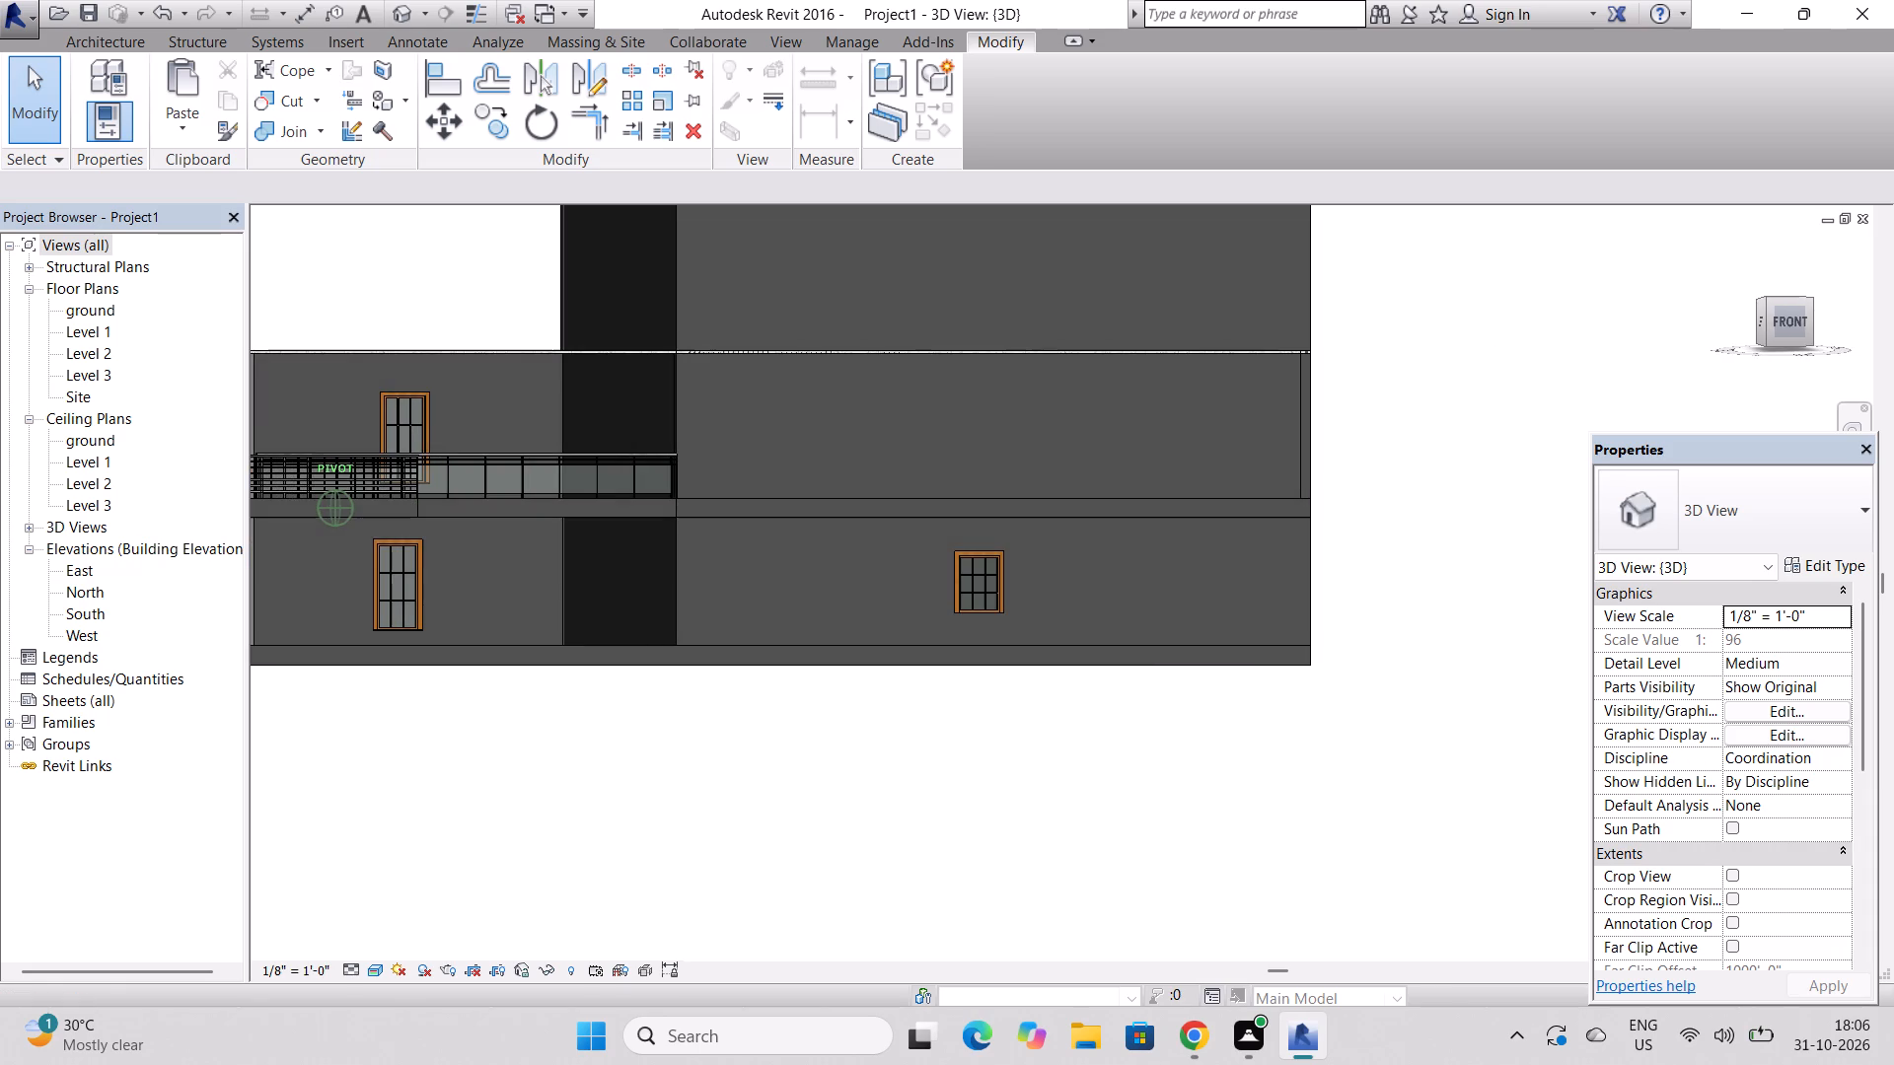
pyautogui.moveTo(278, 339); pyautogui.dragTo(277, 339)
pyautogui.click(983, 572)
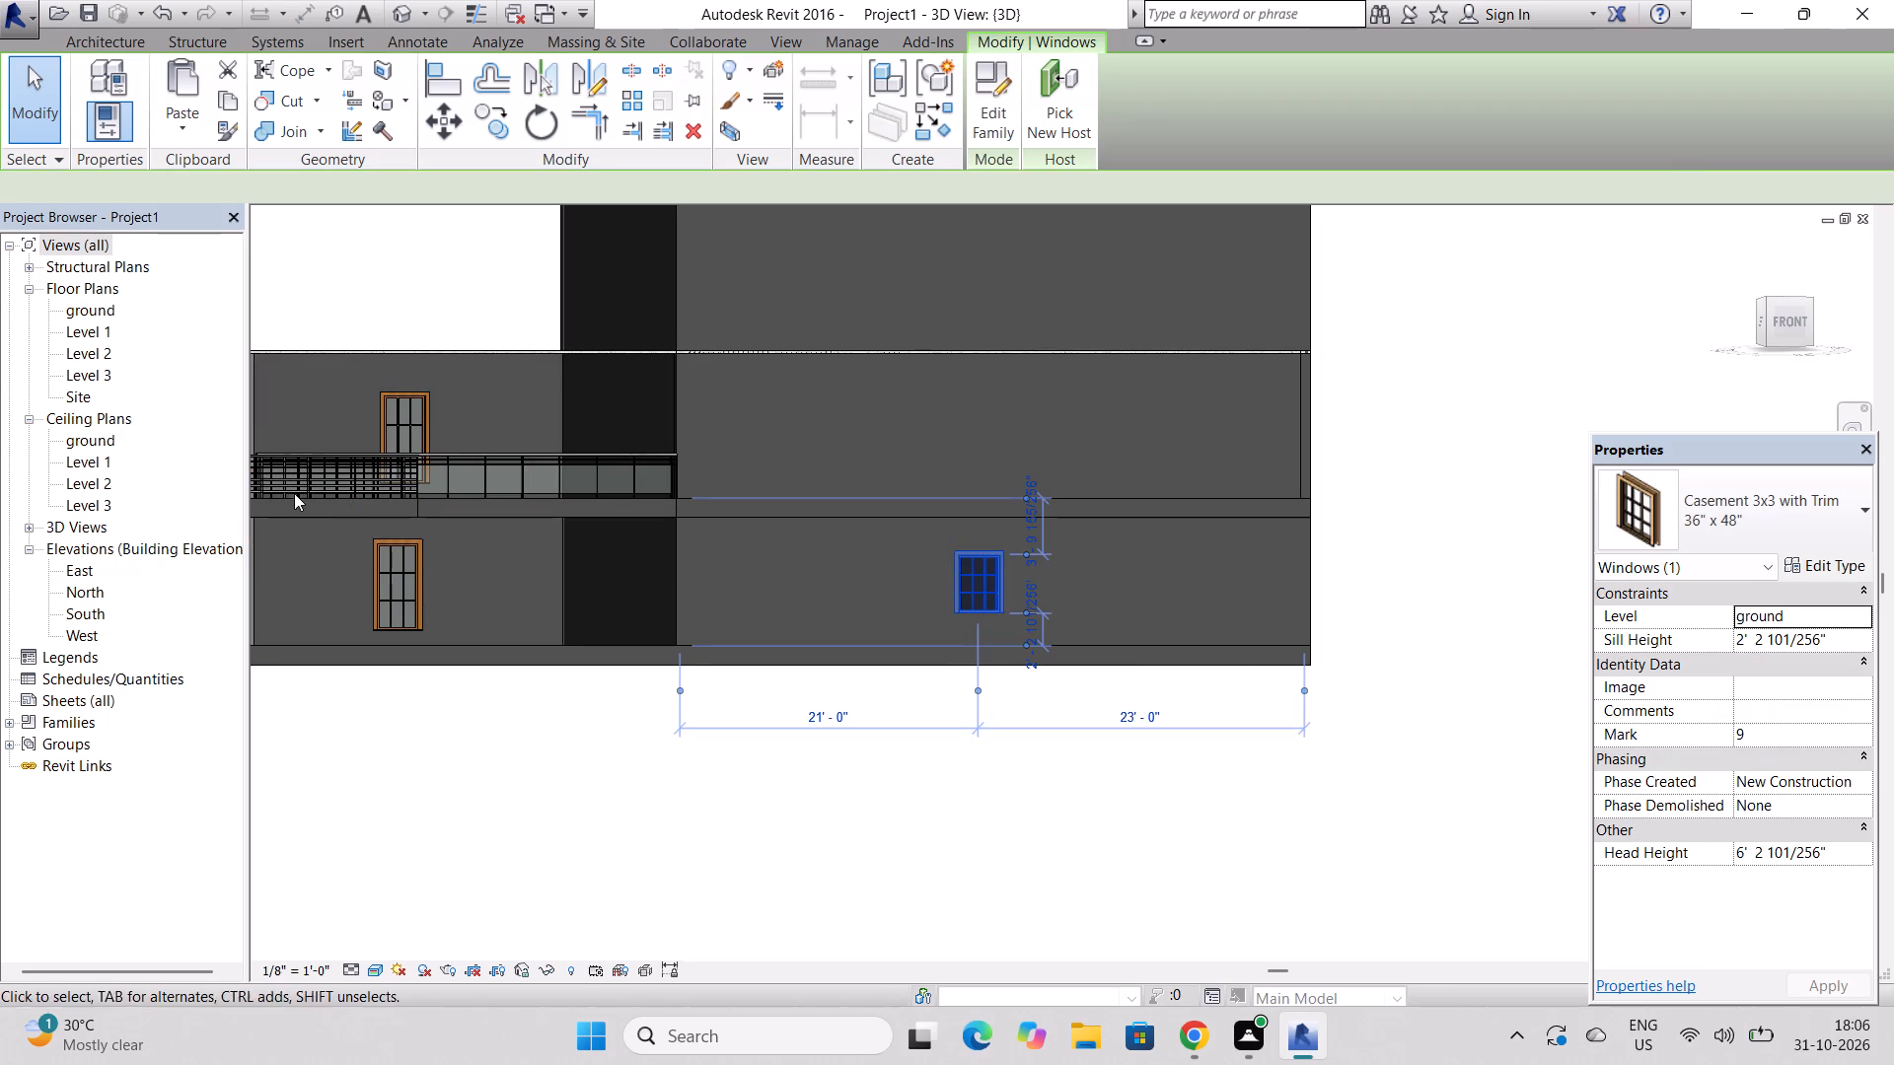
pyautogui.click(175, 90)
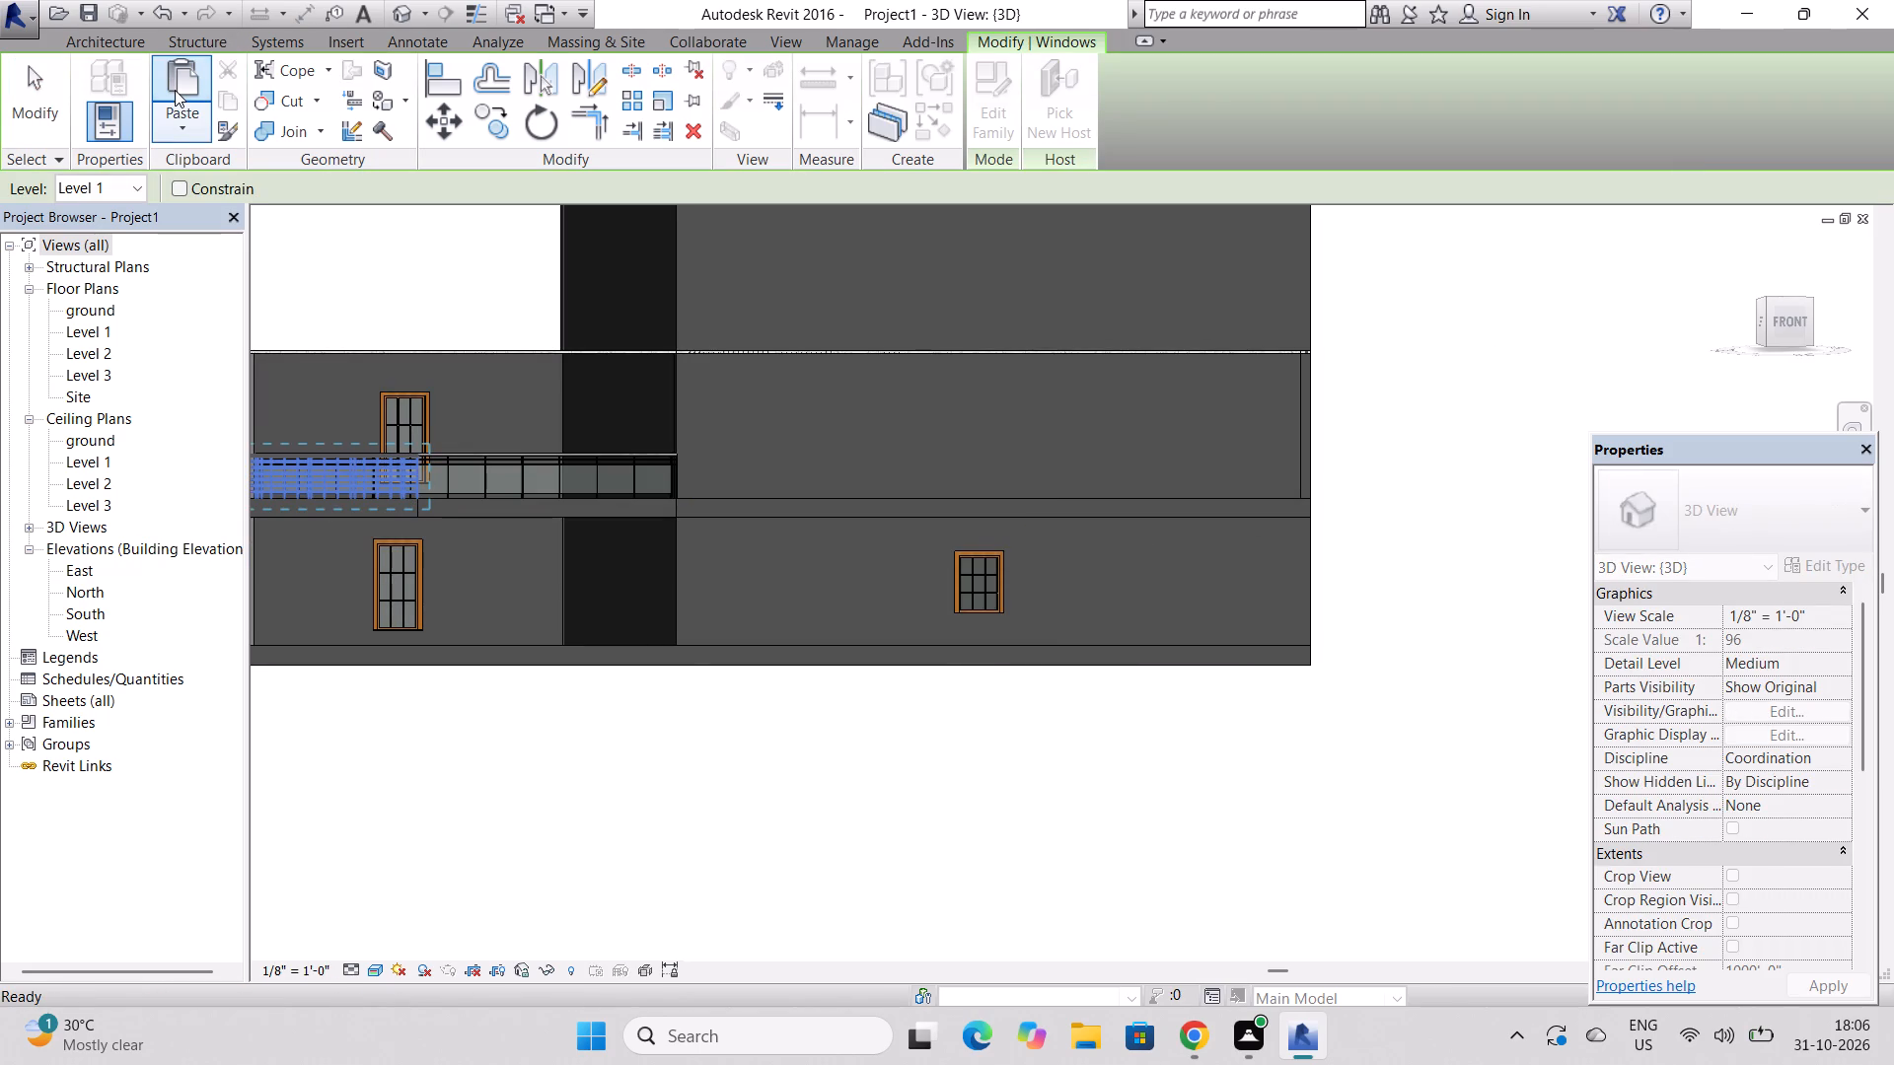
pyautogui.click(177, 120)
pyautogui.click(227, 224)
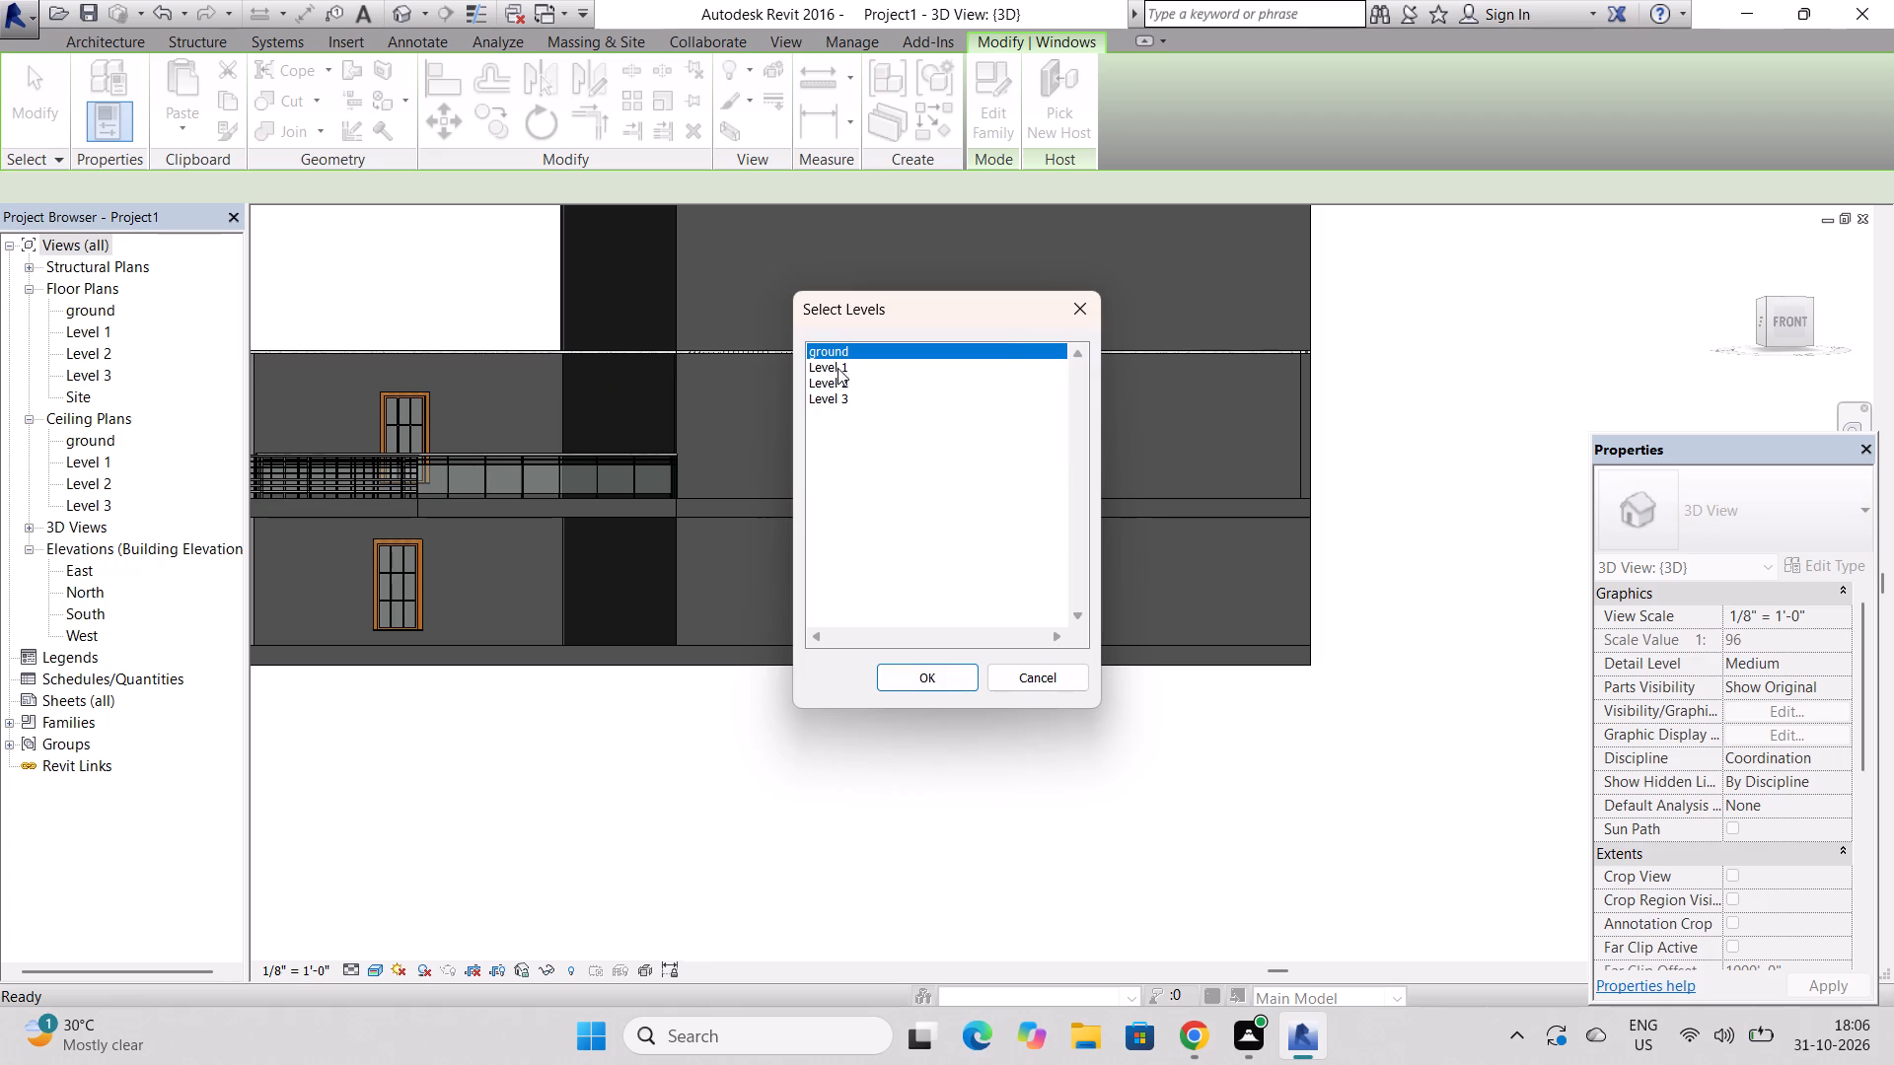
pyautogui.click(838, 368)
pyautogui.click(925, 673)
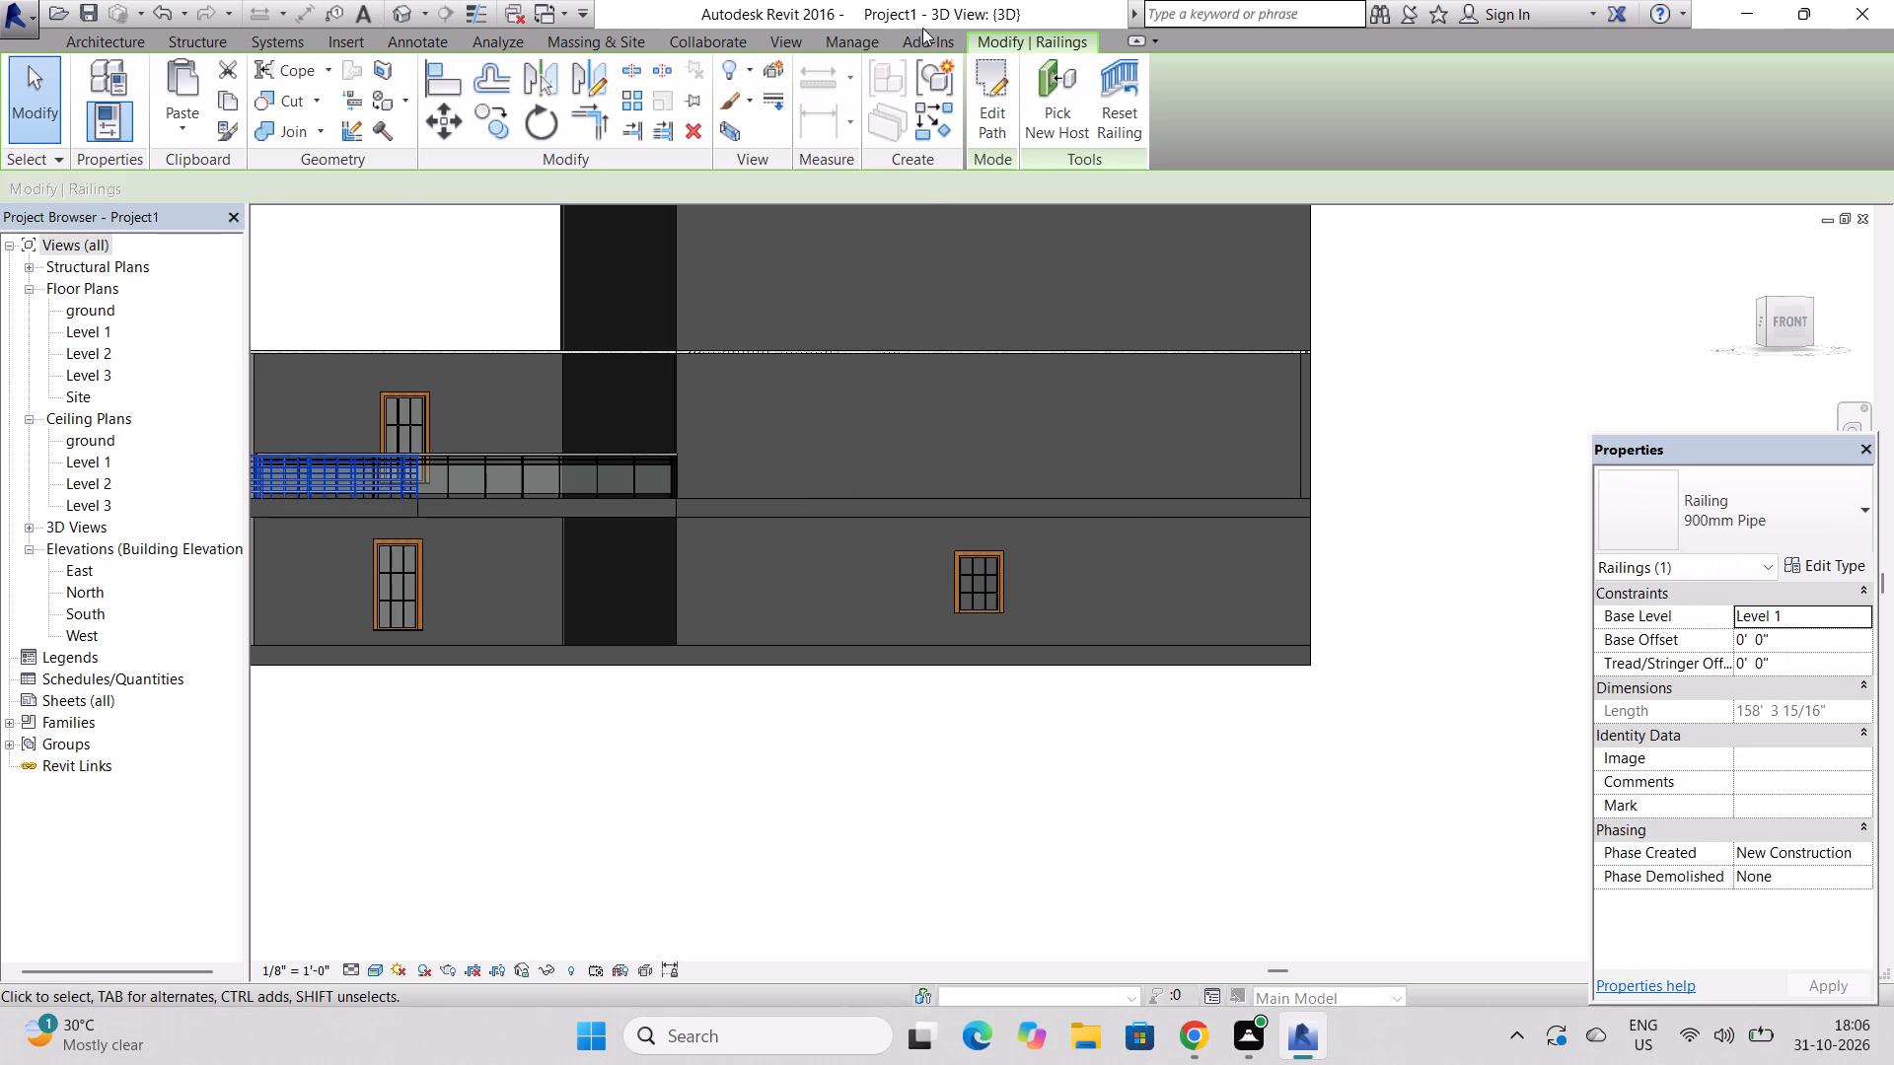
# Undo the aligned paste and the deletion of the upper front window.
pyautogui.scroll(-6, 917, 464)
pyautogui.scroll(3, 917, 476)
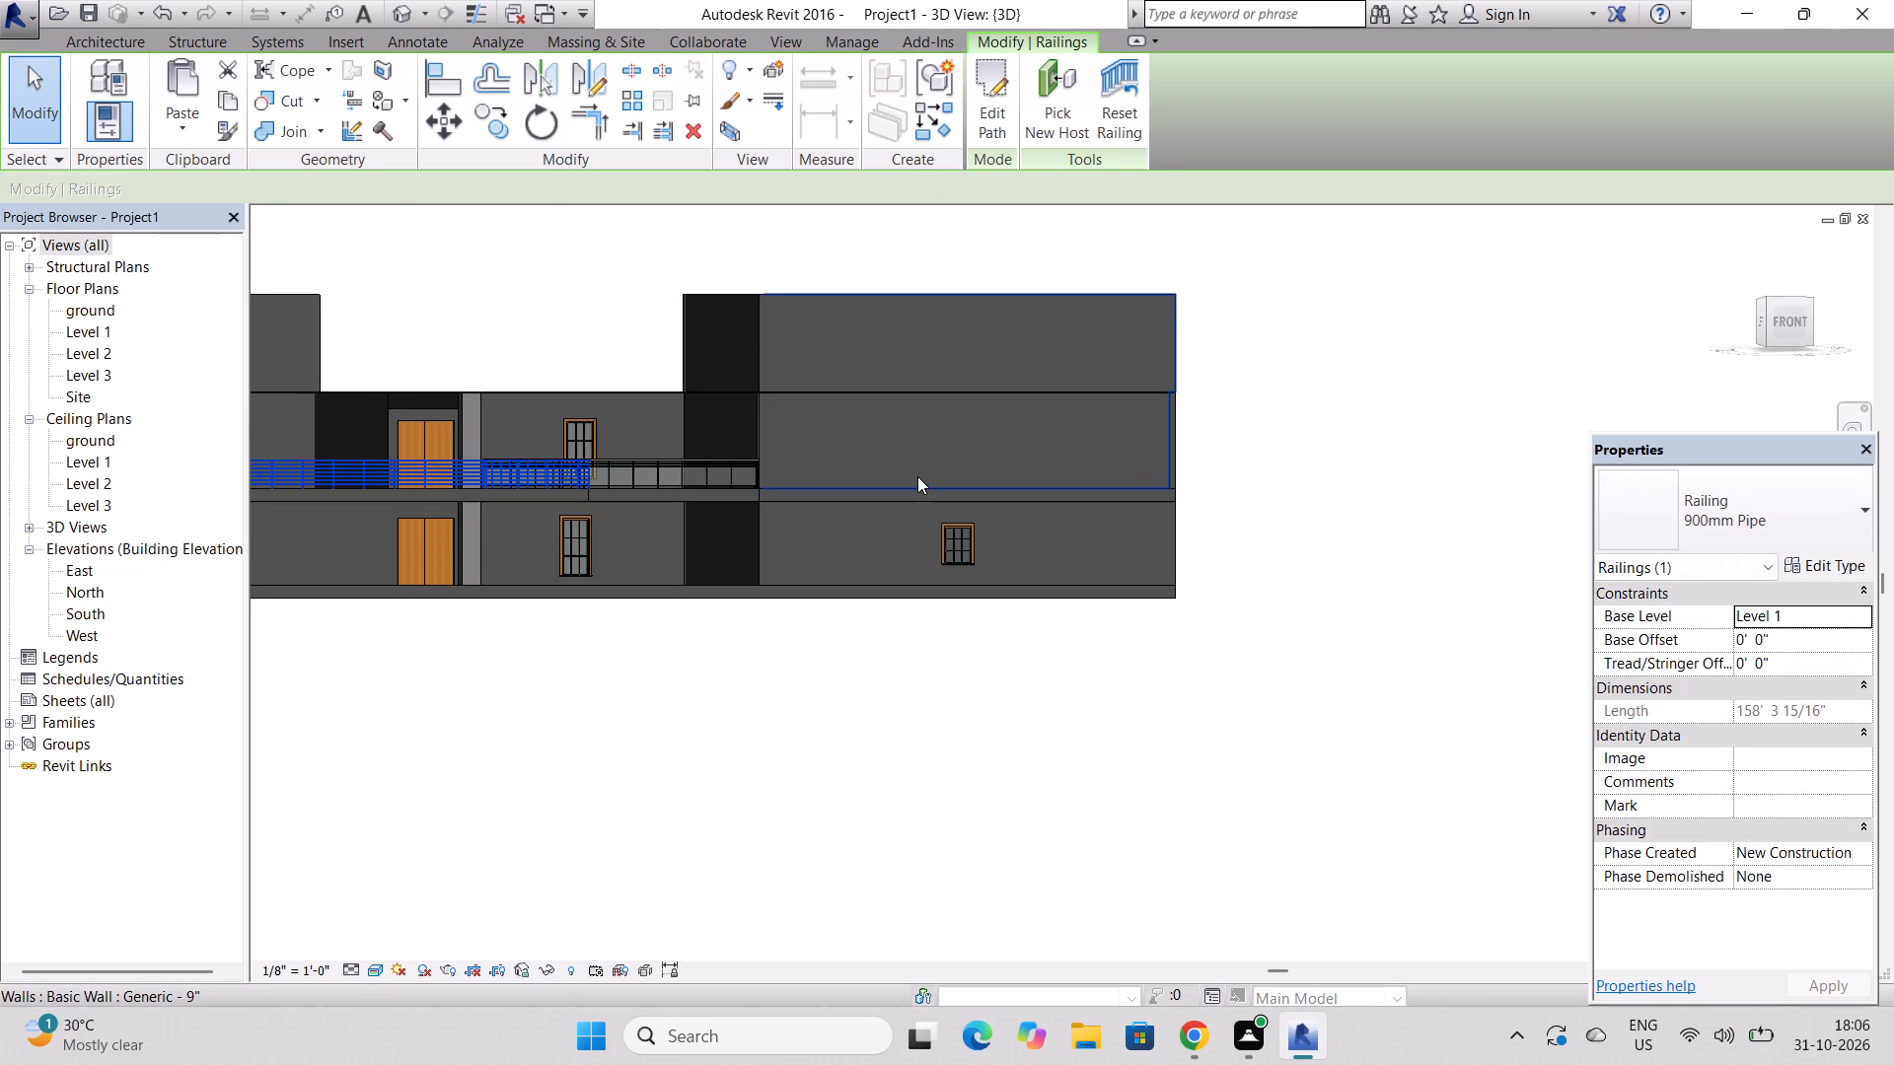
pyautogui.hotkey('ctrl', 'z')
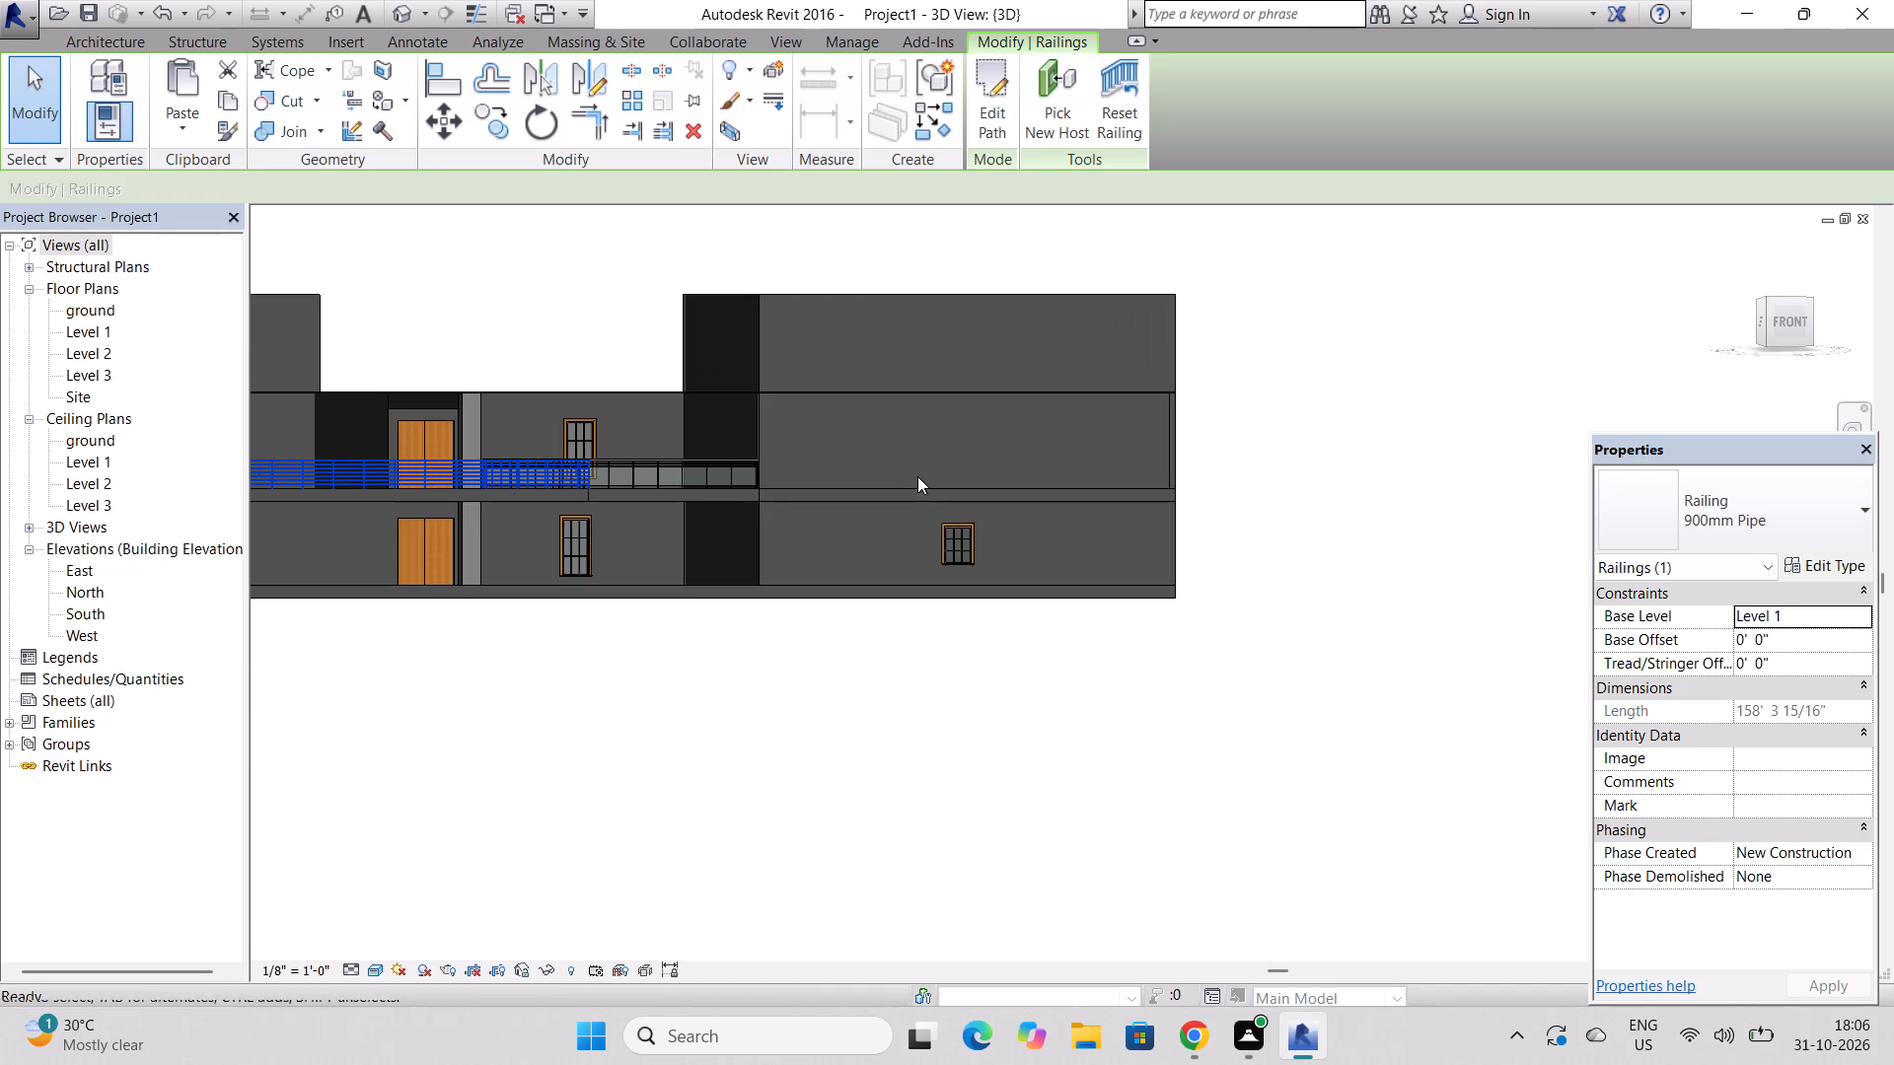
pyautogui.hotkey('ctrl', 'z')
# Examine the east block's upper front window and the wall showing behind its frame.
pyautogui.scroll(-5, 917, 476)
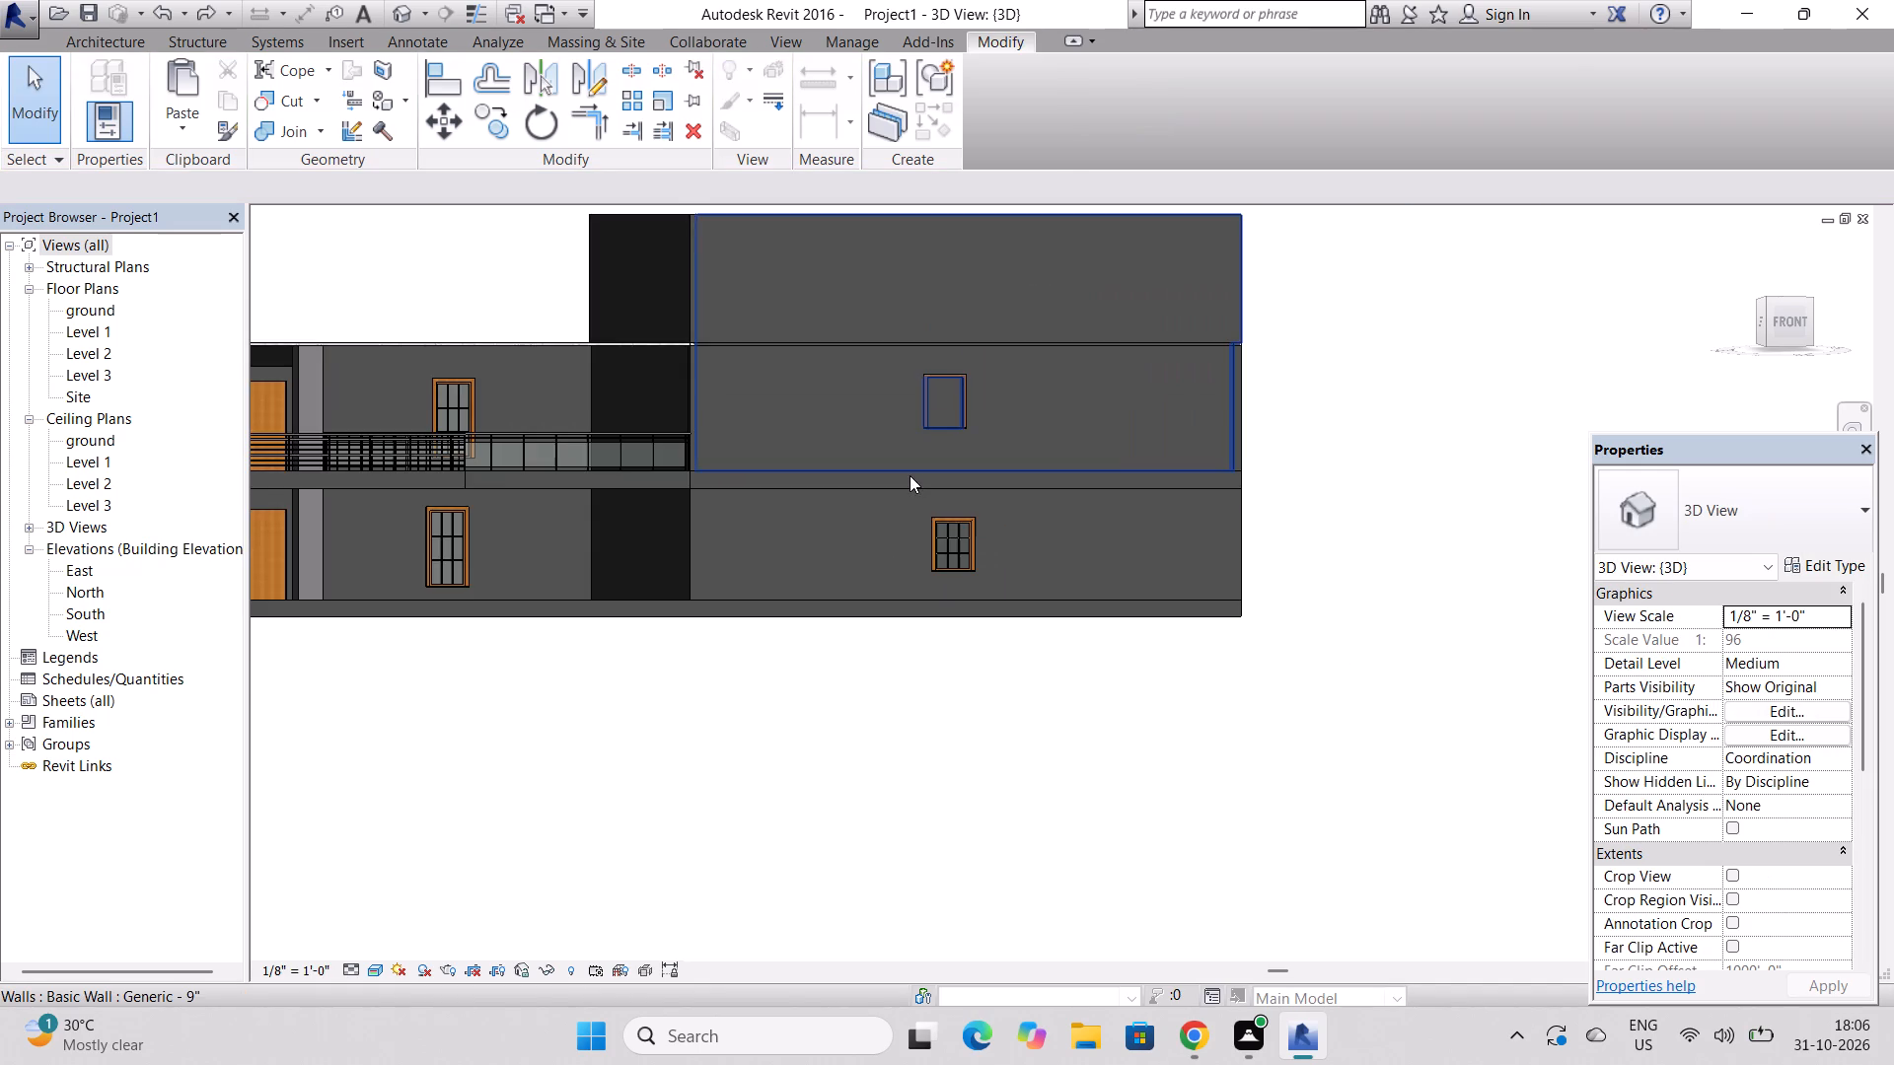
pyautogui.scroll(-5, 910, 475)
pyautogui.scroll(12, 569, 473)
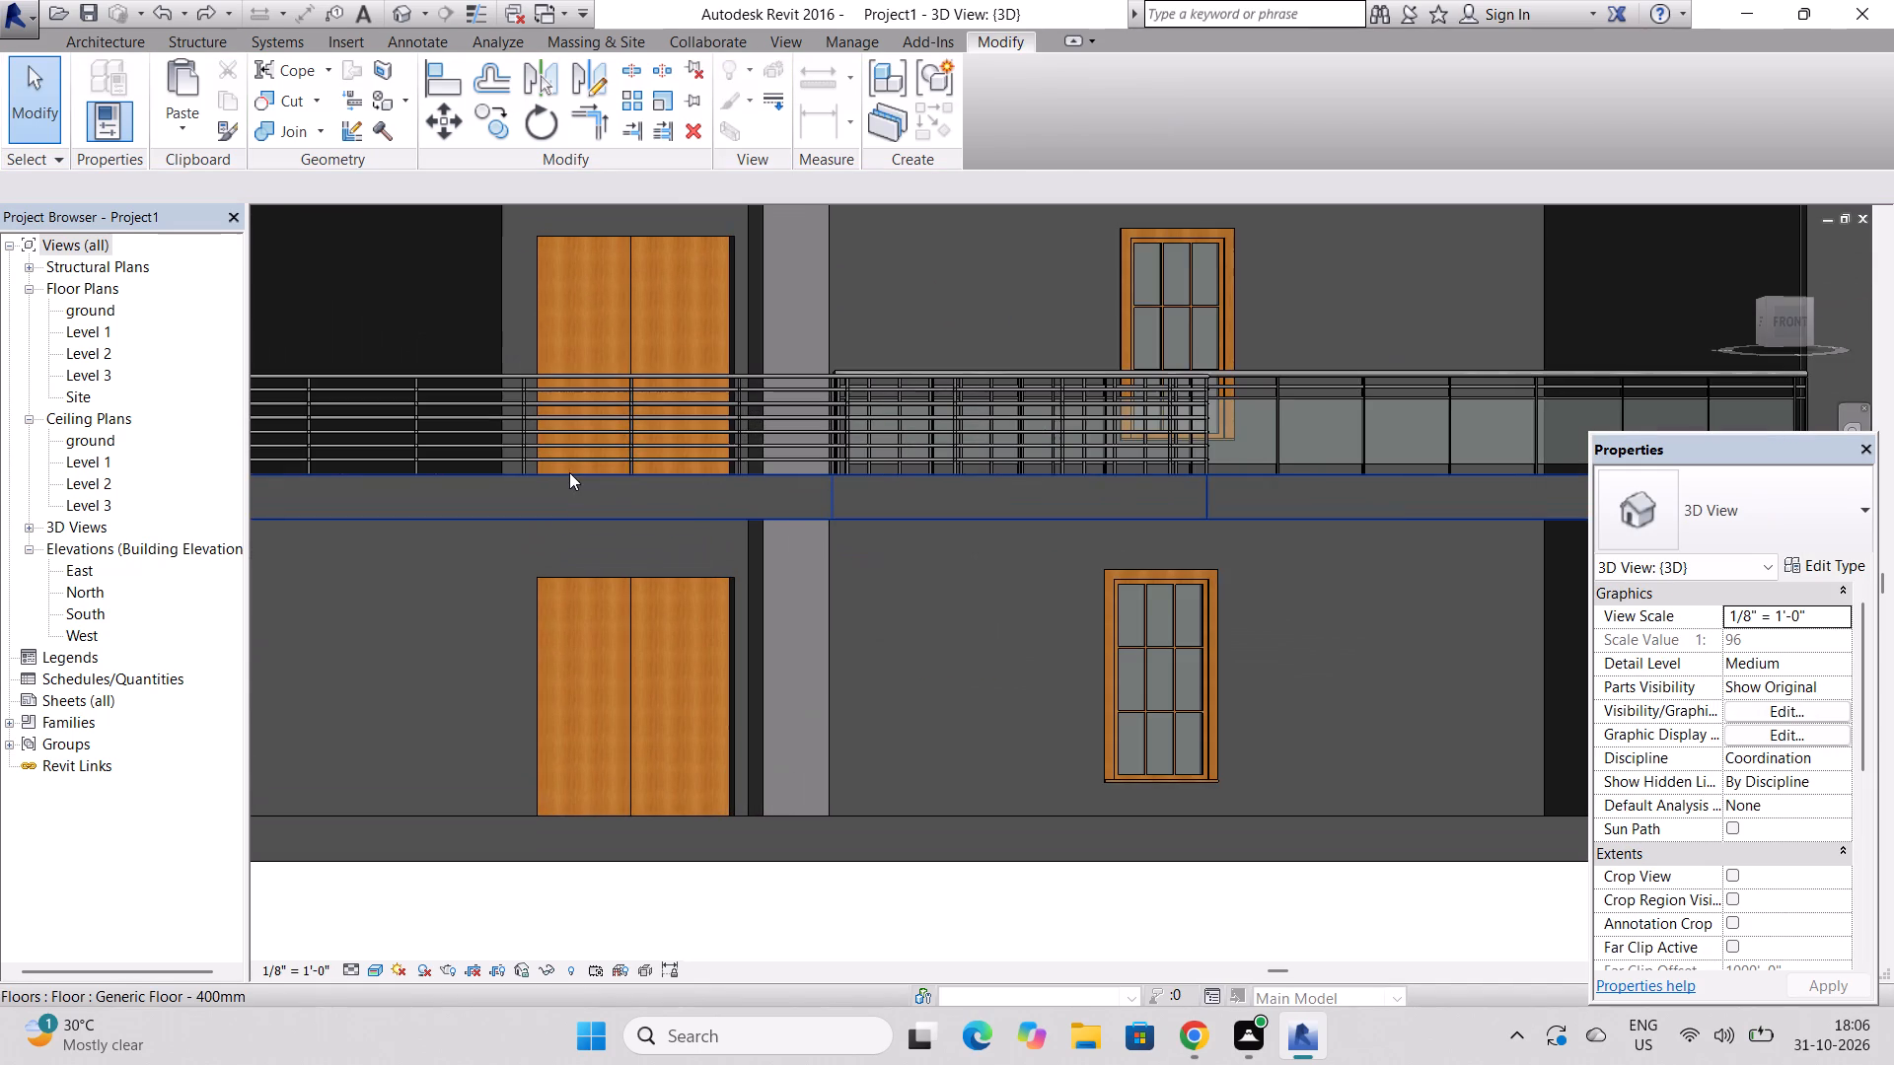
pyautogui.scroll(-10, 569, 472)
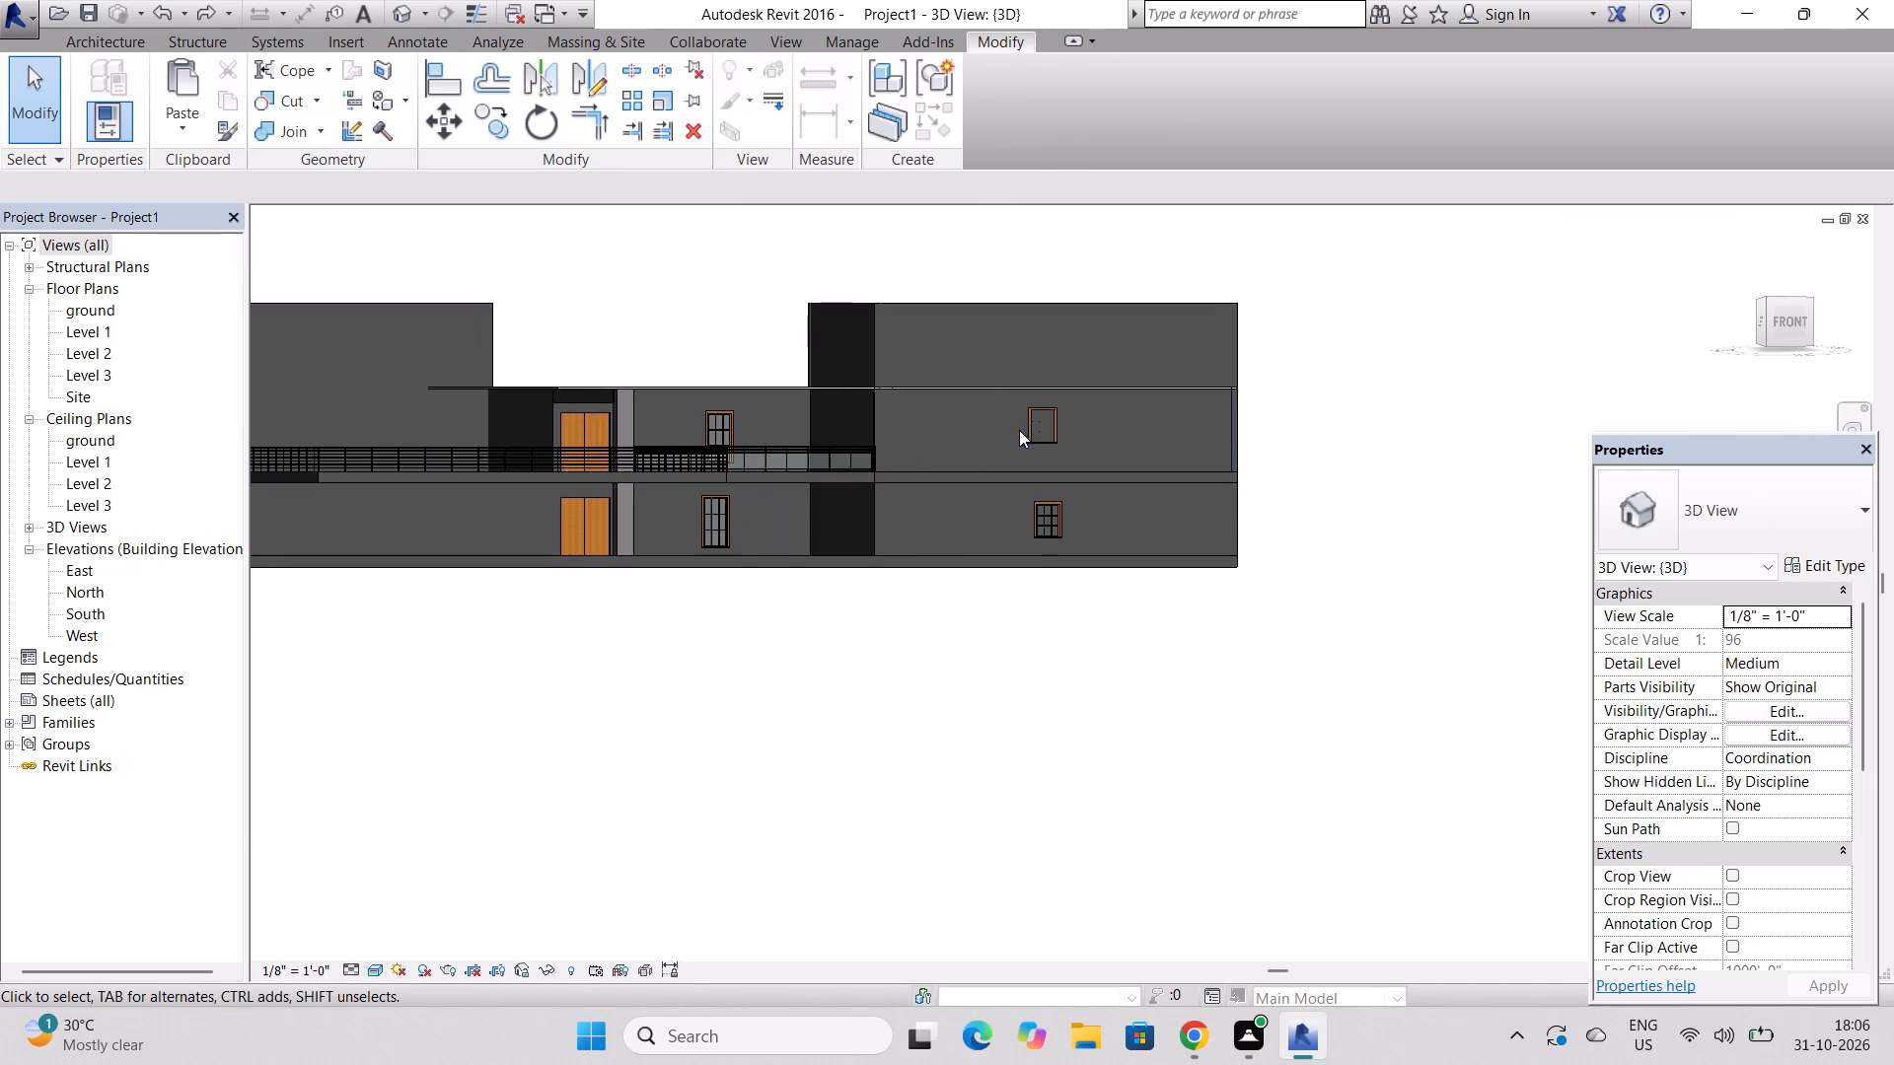
pyautogui.click(1025, 427)
pyautogui.scroll(10, 1025, 427)
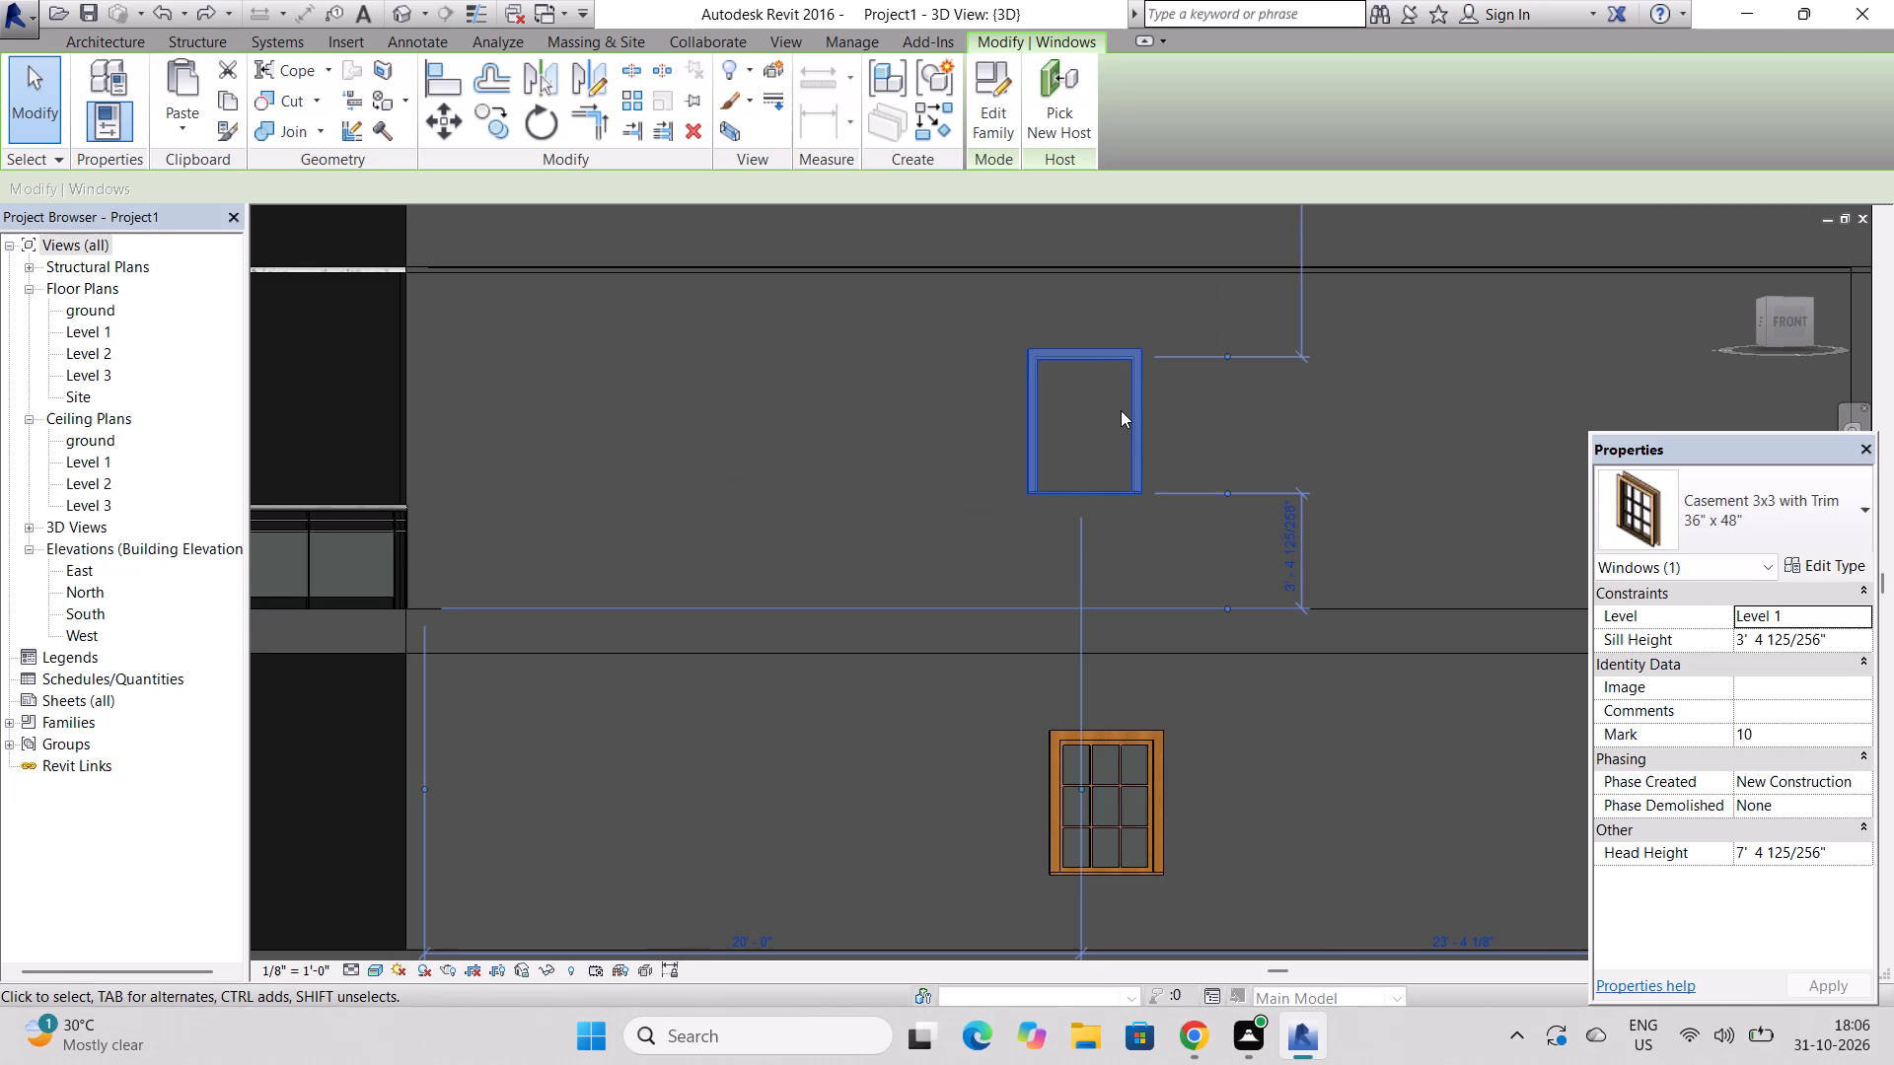
pyautogui.click(1121, 410)
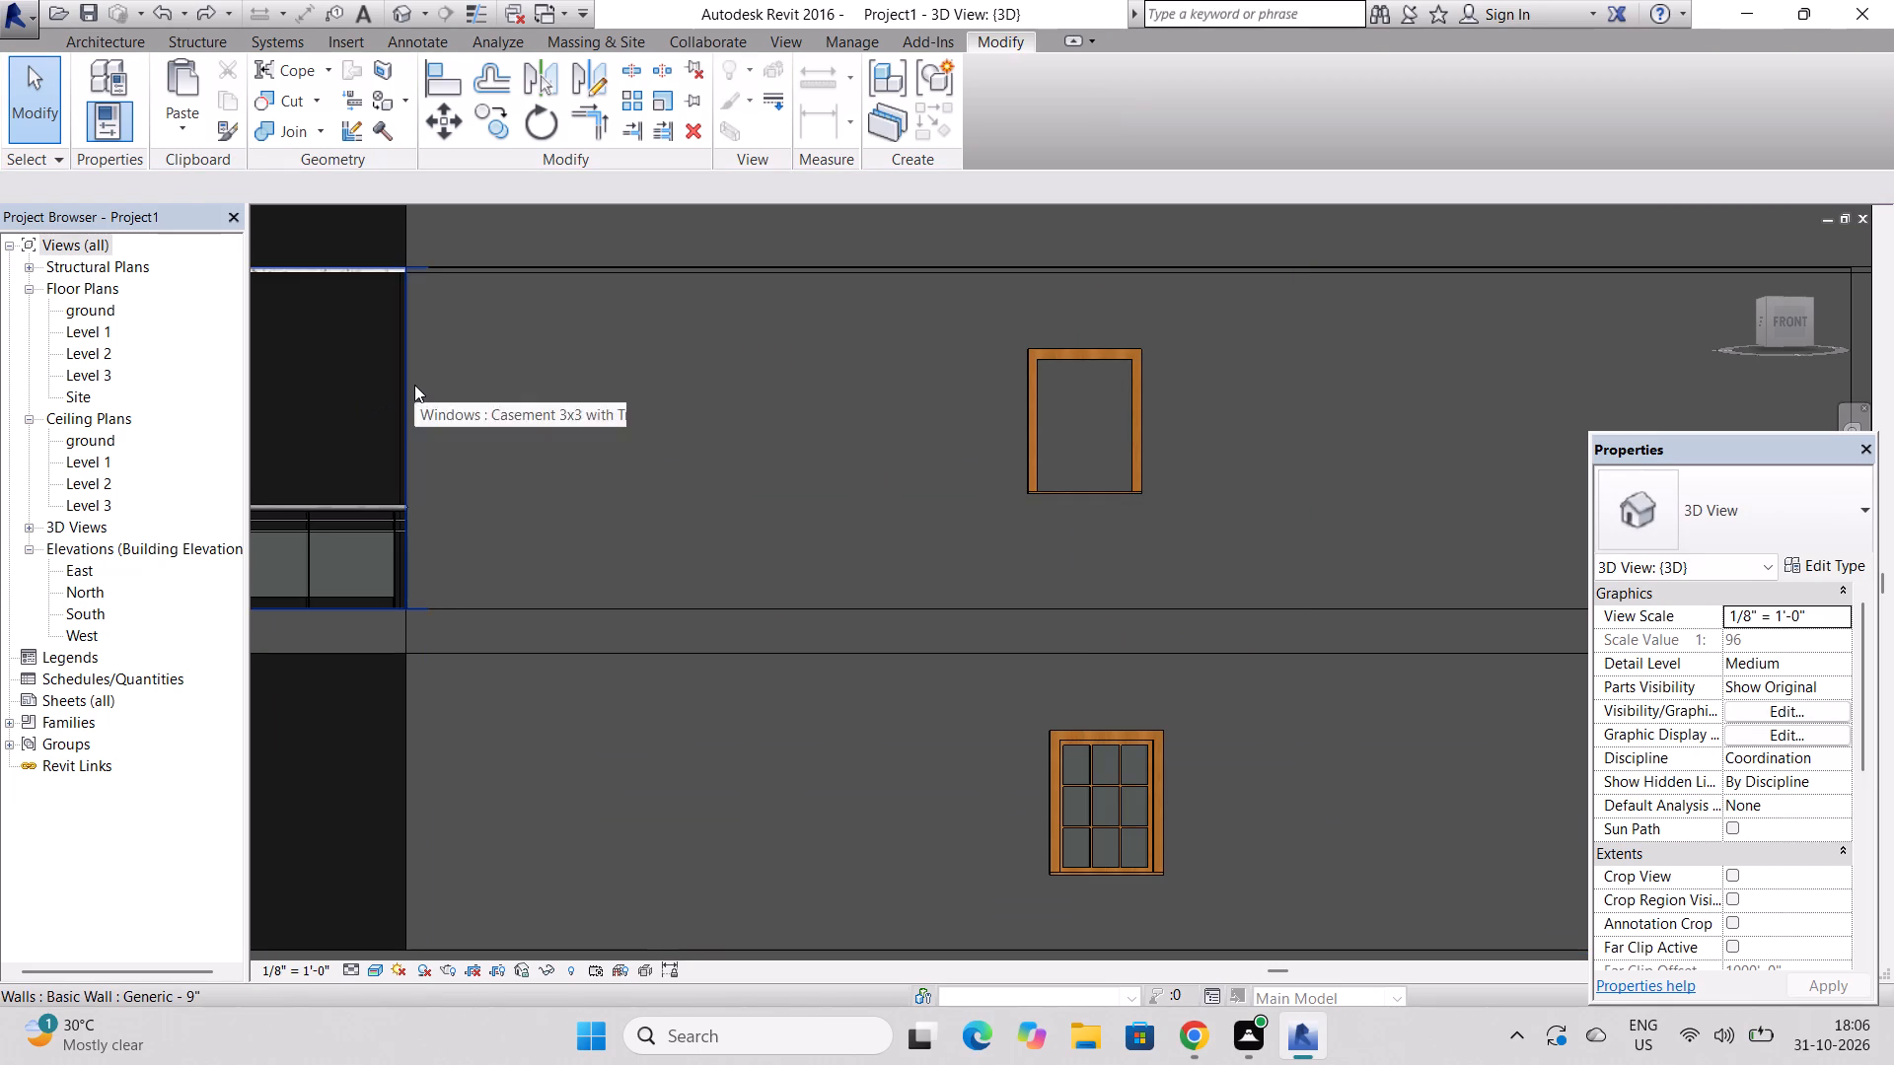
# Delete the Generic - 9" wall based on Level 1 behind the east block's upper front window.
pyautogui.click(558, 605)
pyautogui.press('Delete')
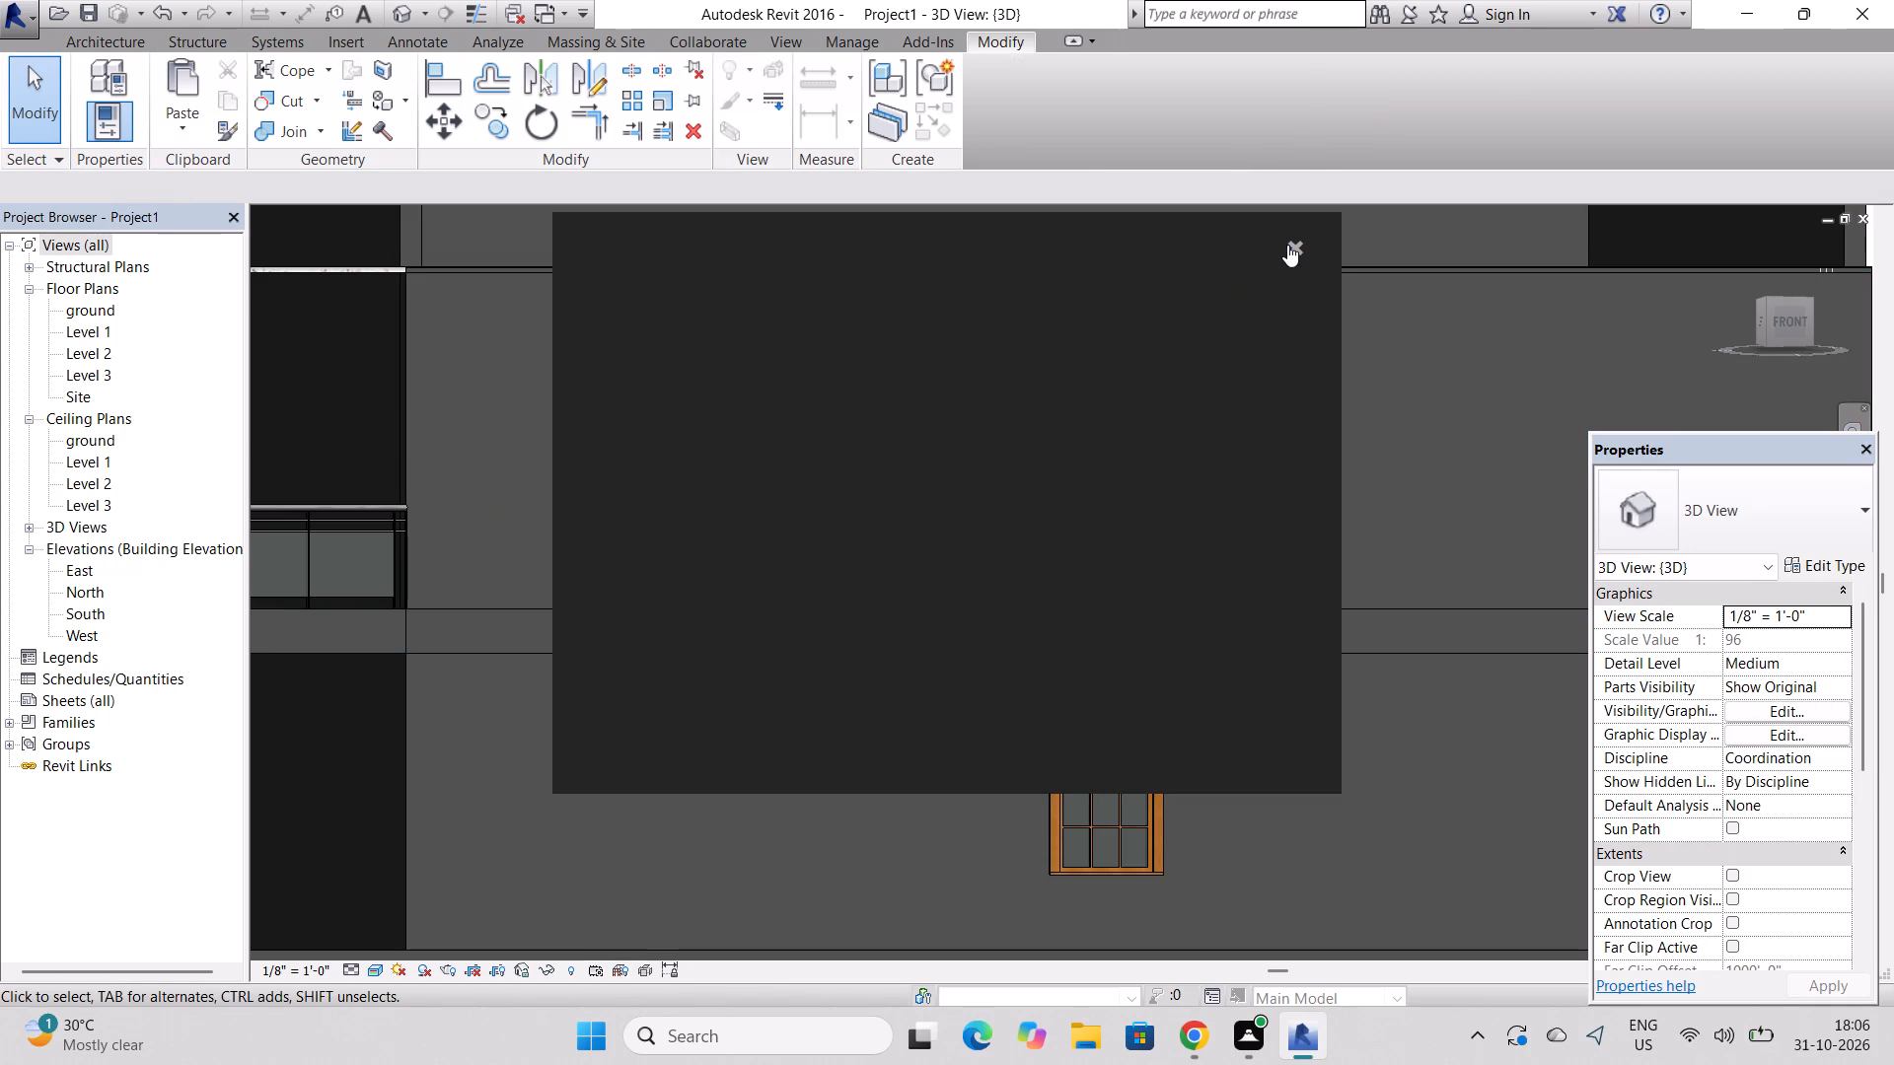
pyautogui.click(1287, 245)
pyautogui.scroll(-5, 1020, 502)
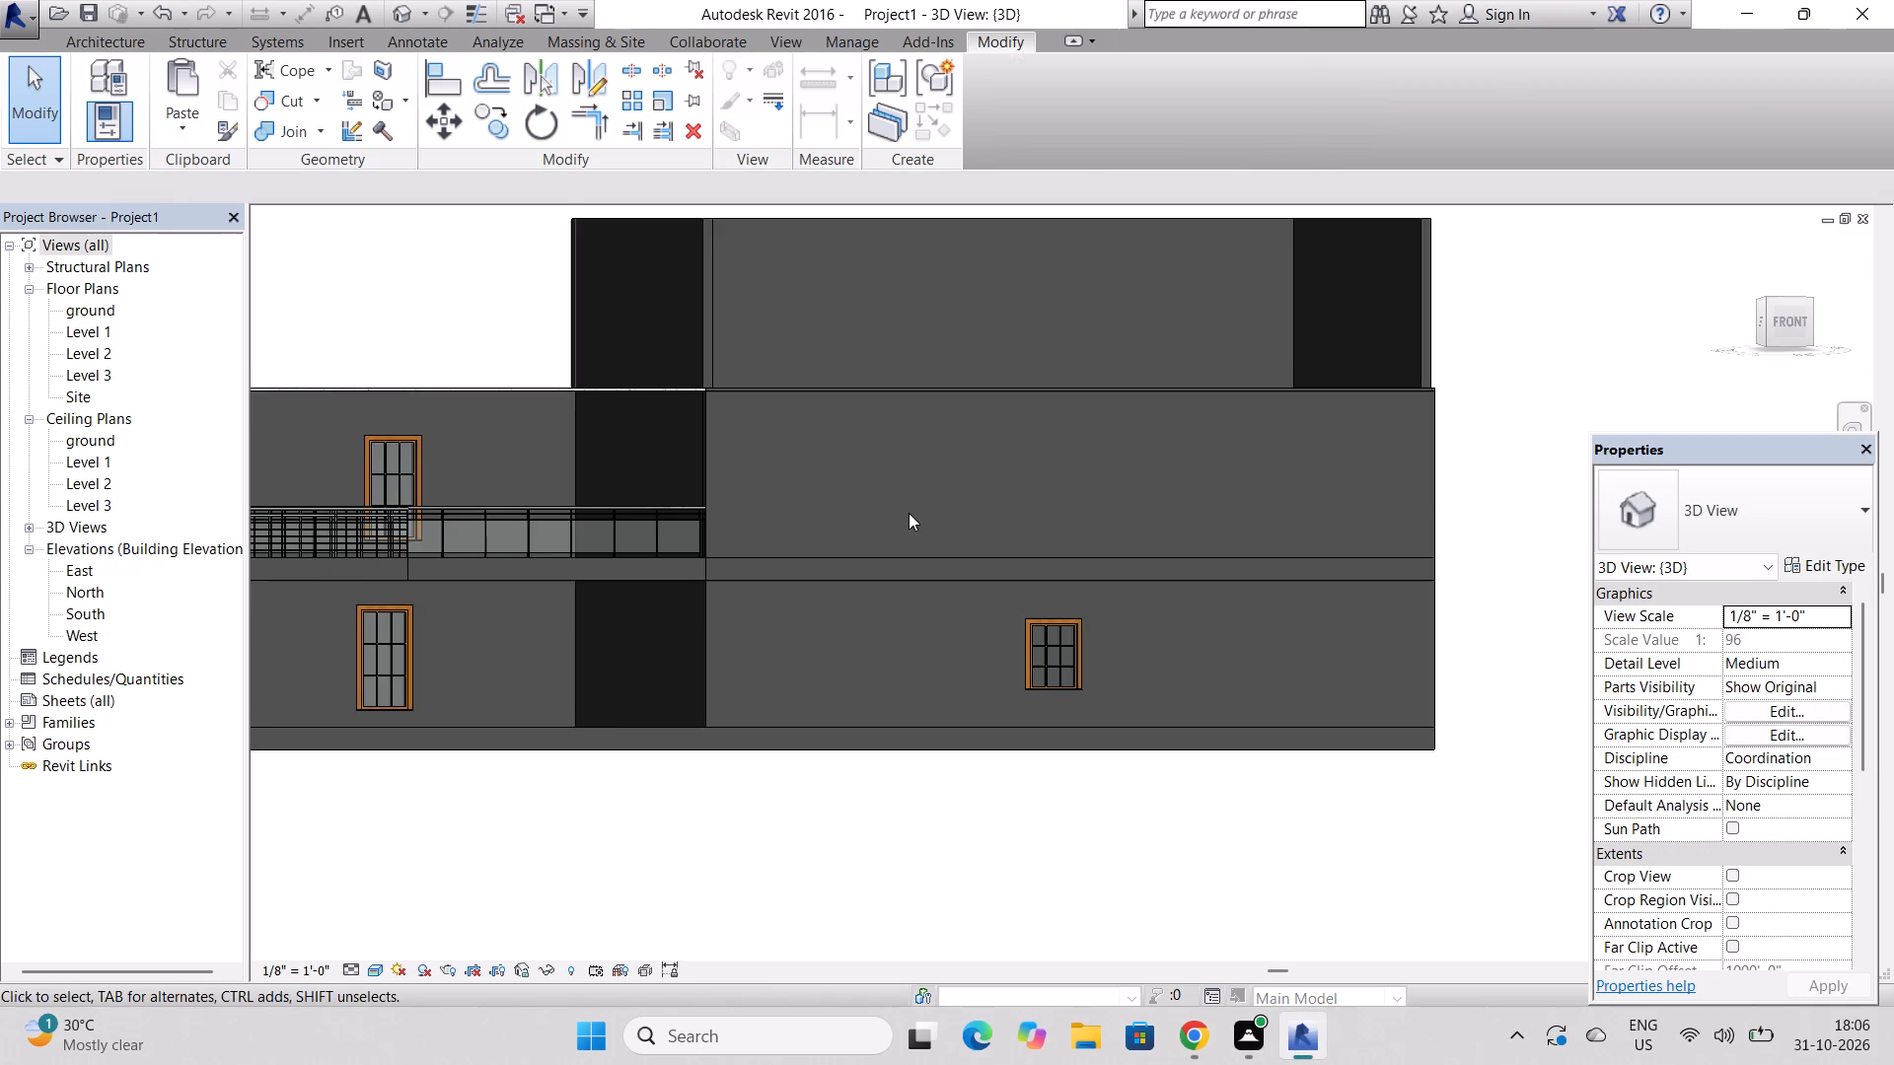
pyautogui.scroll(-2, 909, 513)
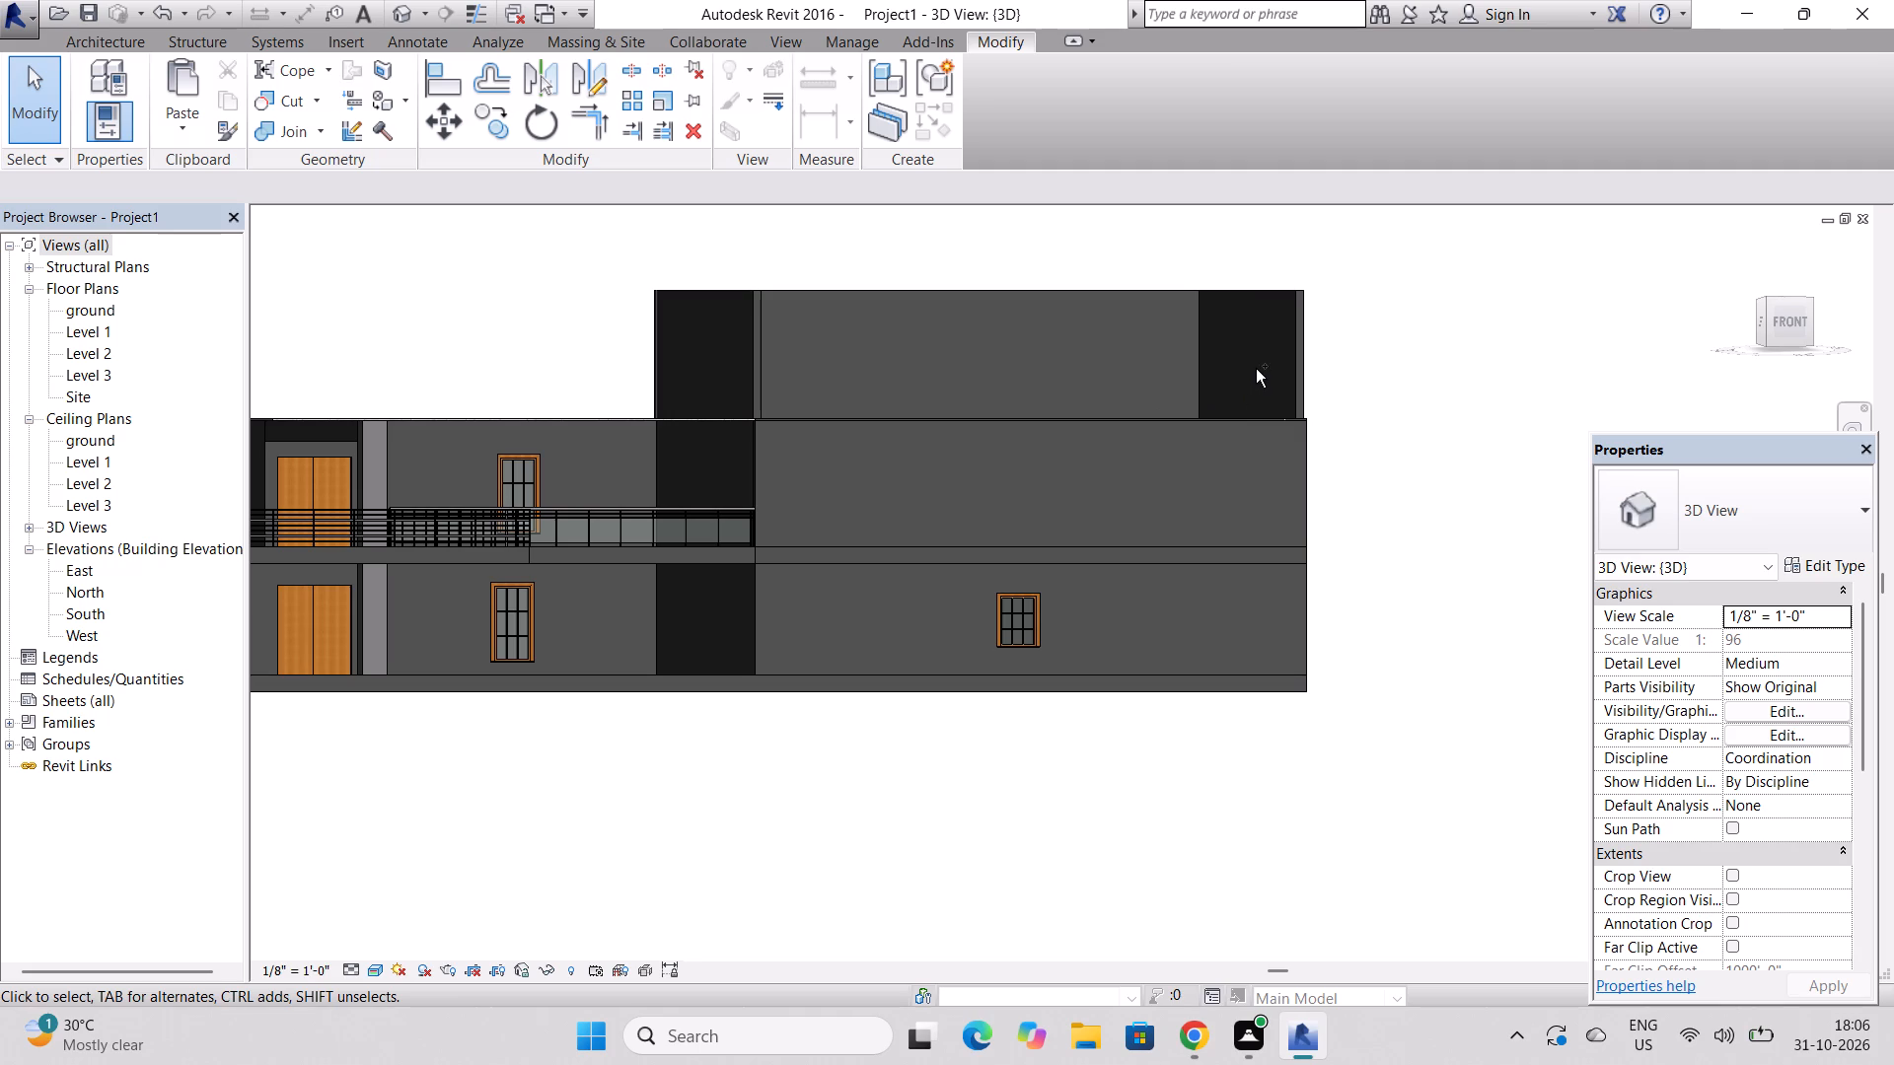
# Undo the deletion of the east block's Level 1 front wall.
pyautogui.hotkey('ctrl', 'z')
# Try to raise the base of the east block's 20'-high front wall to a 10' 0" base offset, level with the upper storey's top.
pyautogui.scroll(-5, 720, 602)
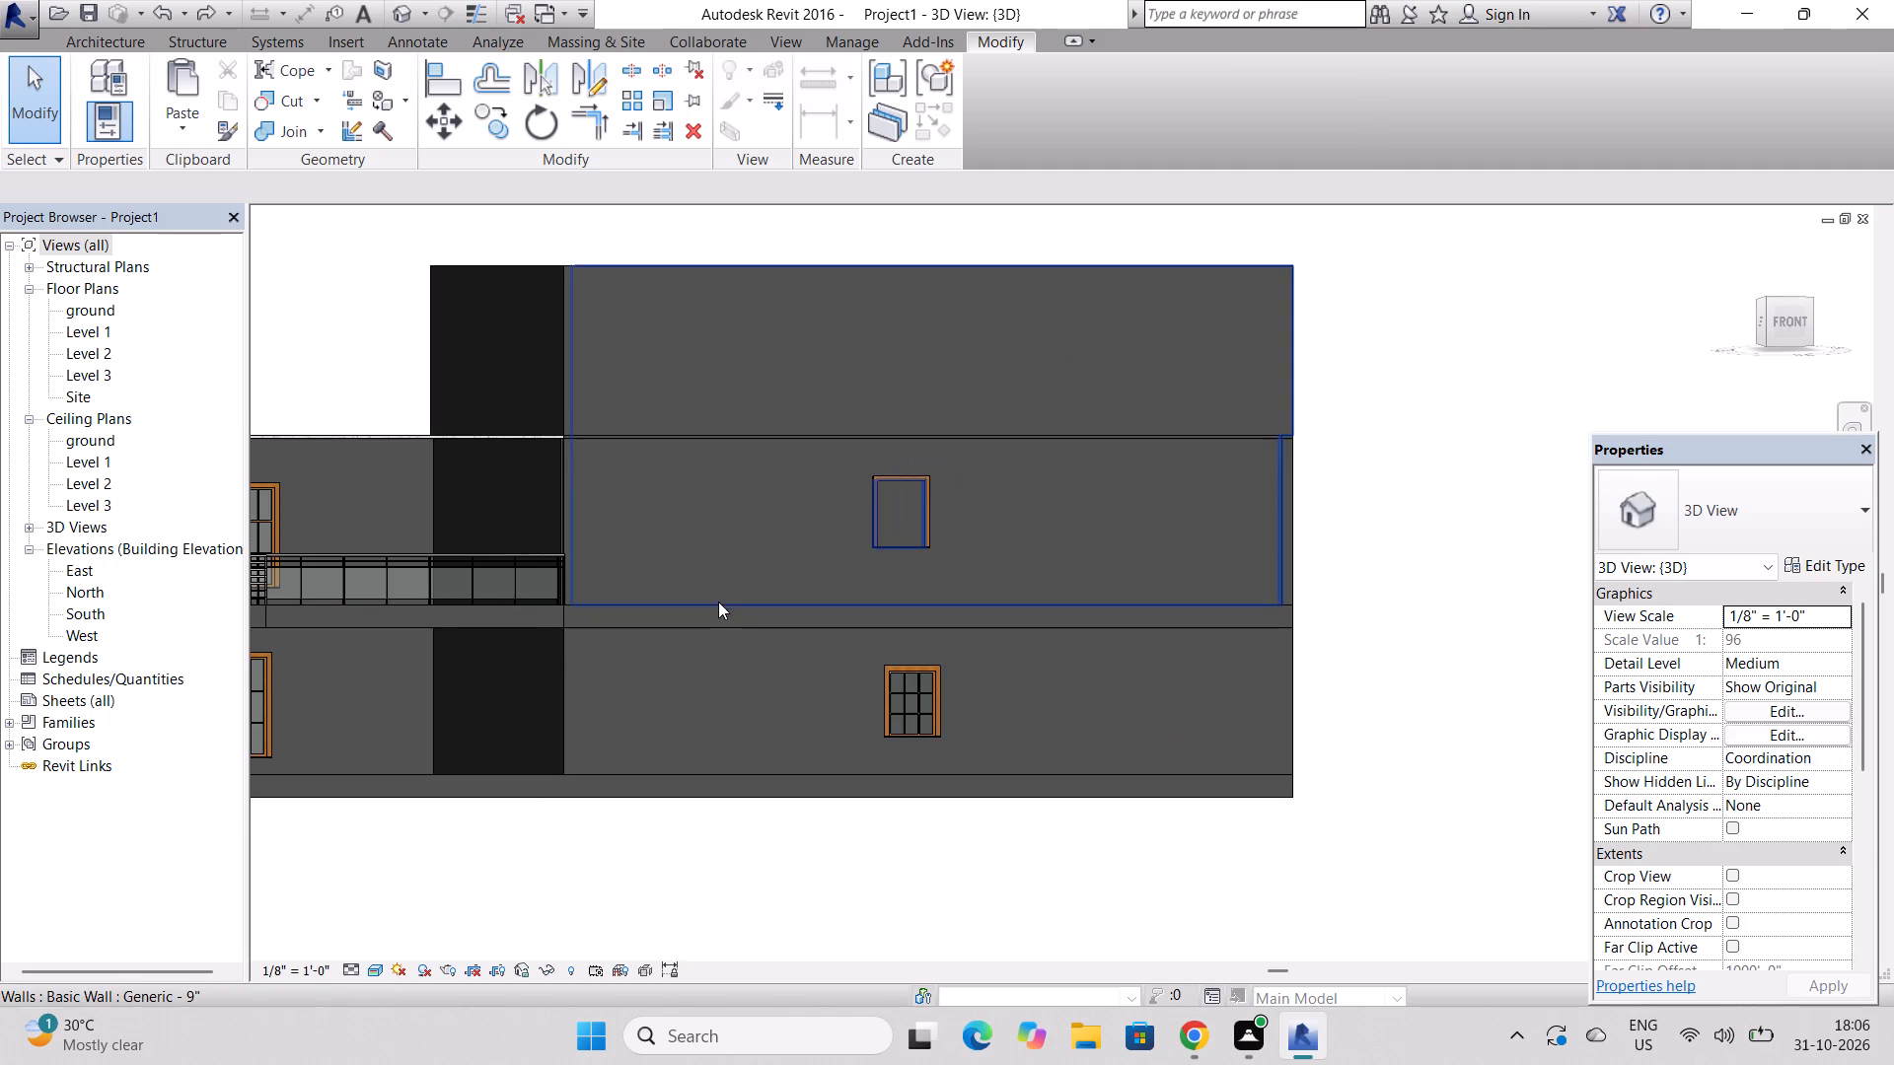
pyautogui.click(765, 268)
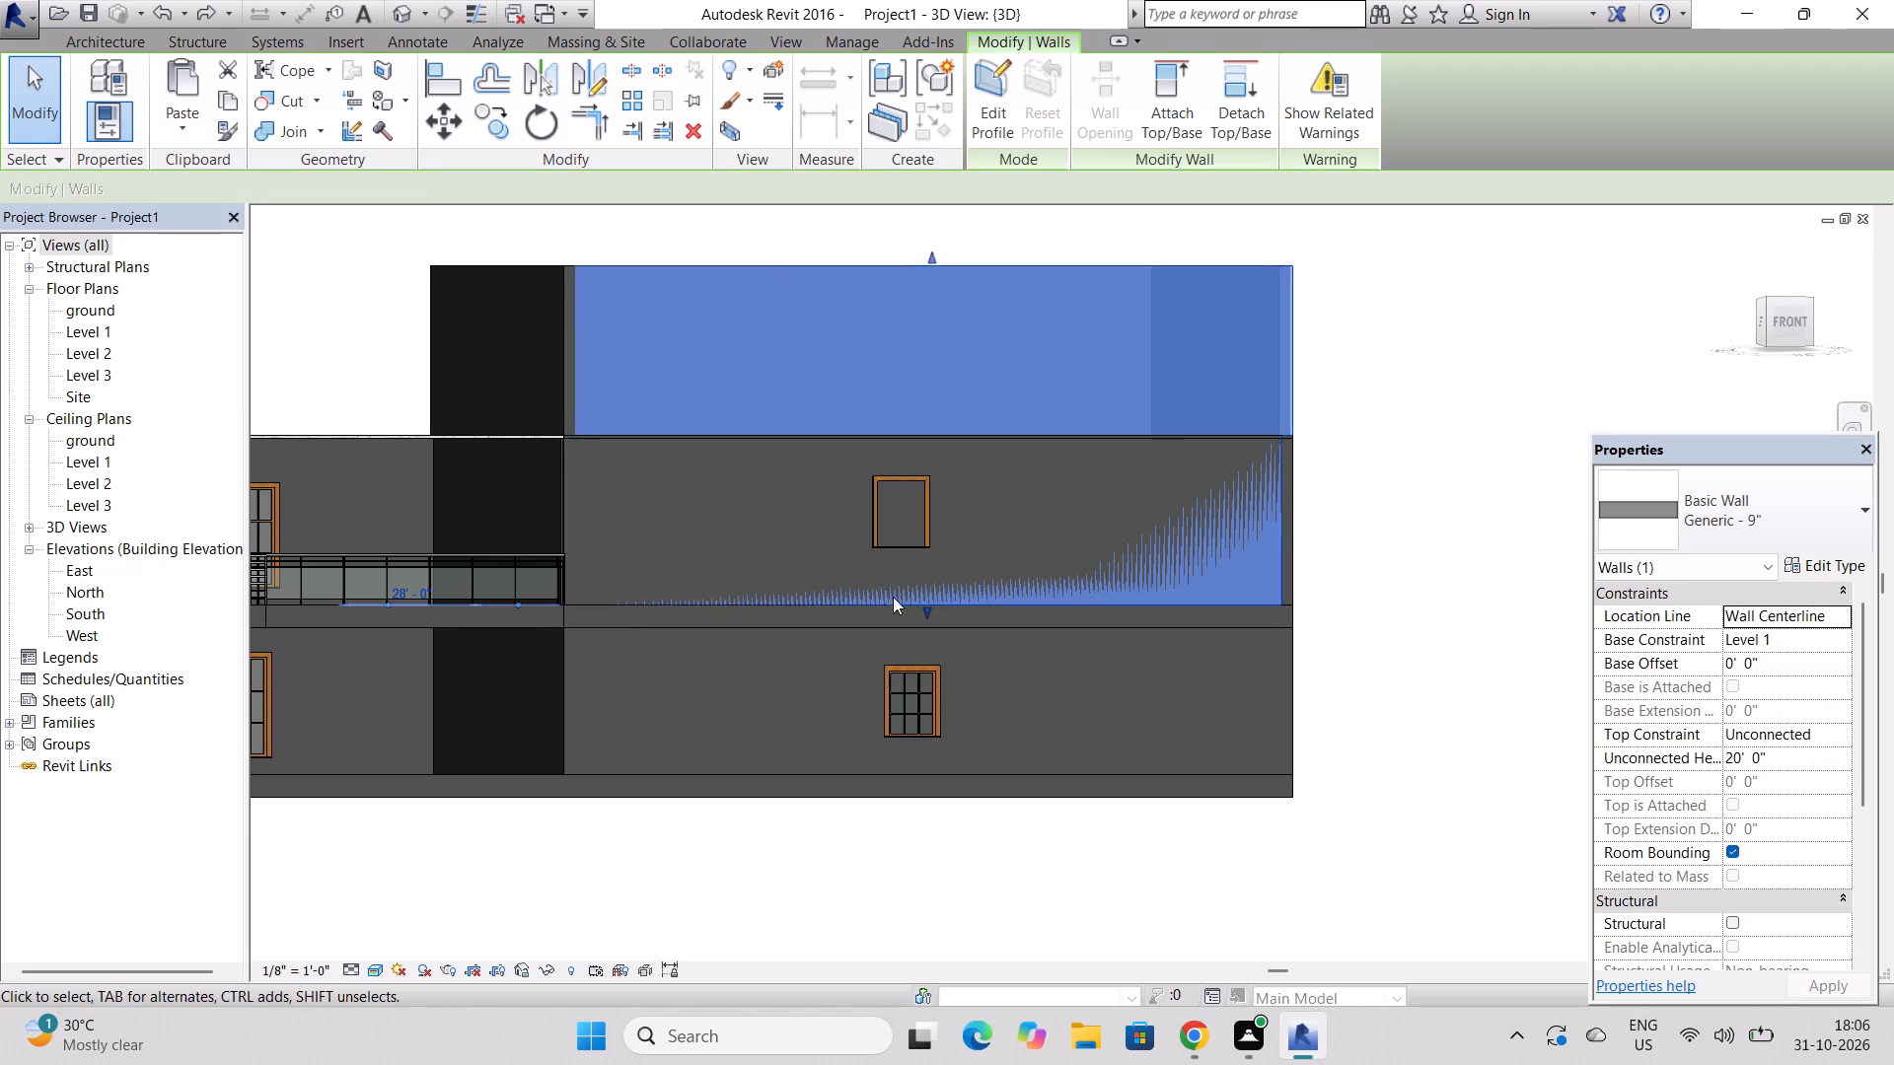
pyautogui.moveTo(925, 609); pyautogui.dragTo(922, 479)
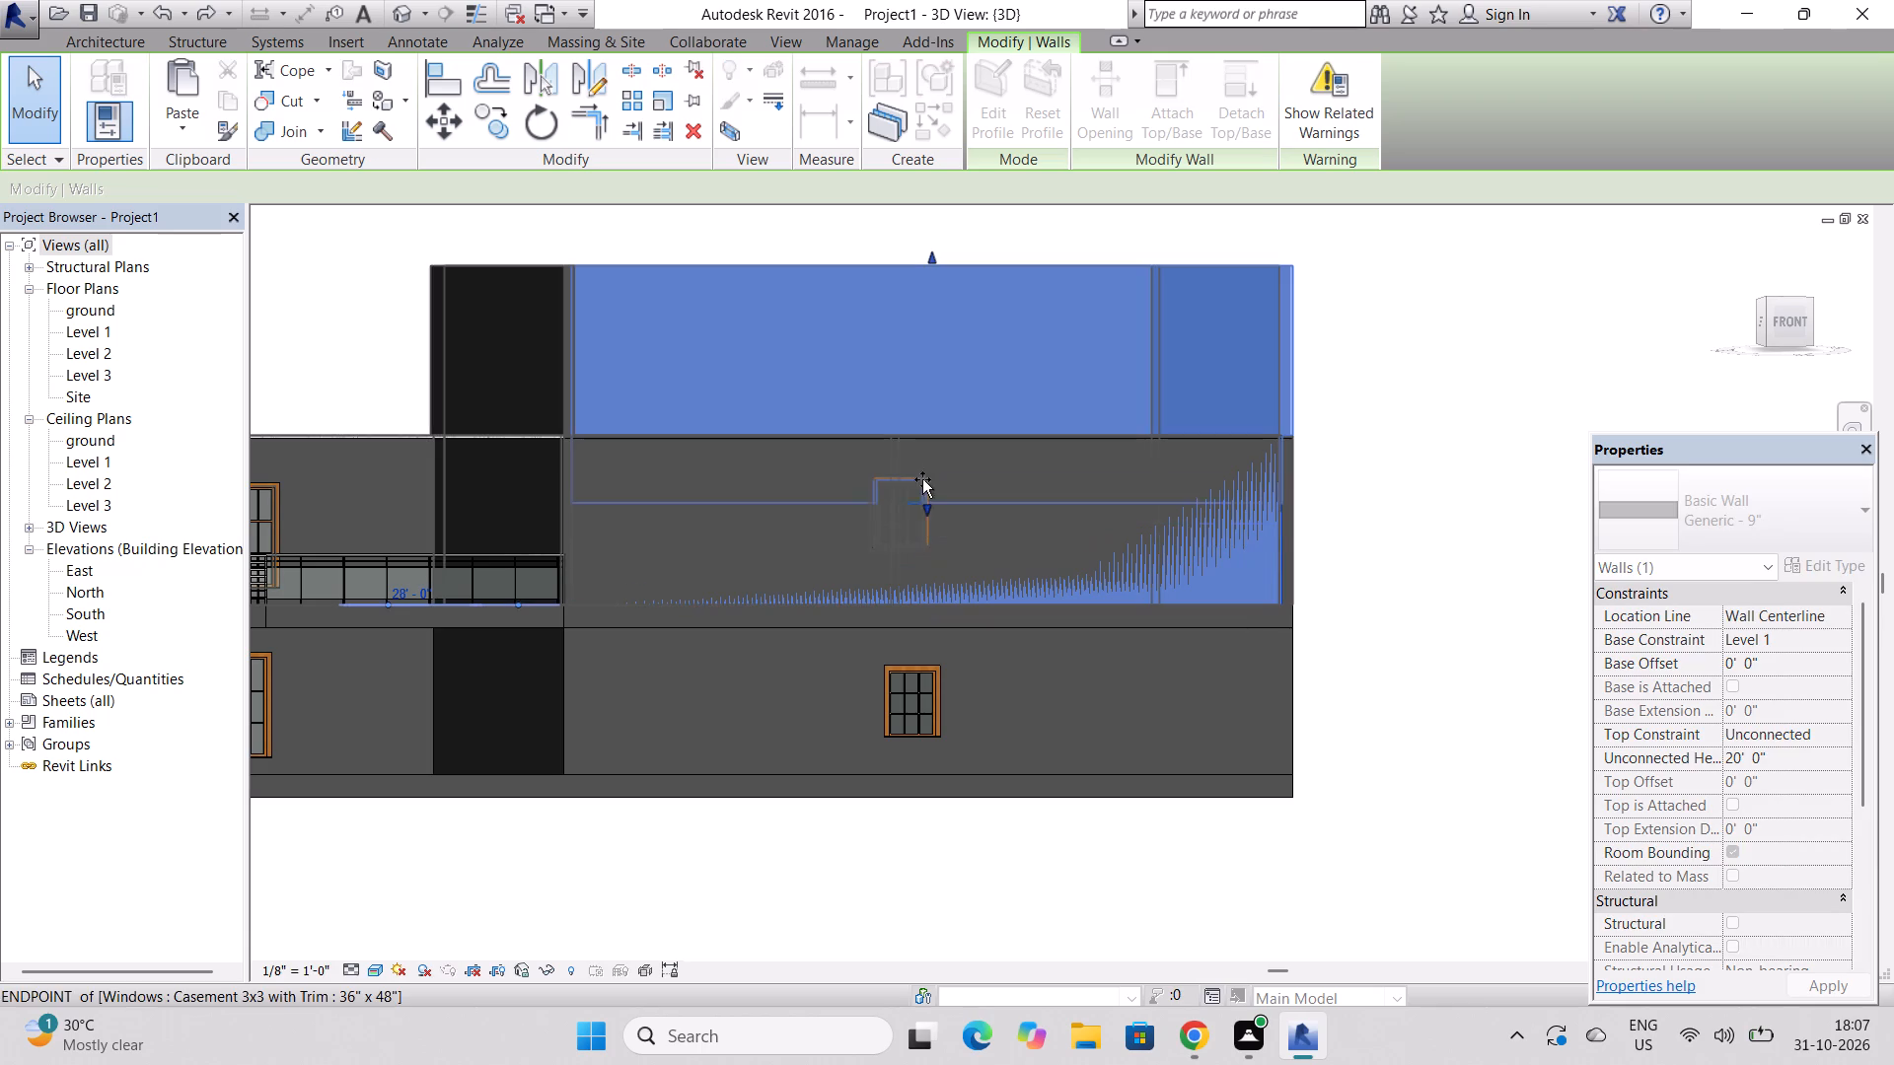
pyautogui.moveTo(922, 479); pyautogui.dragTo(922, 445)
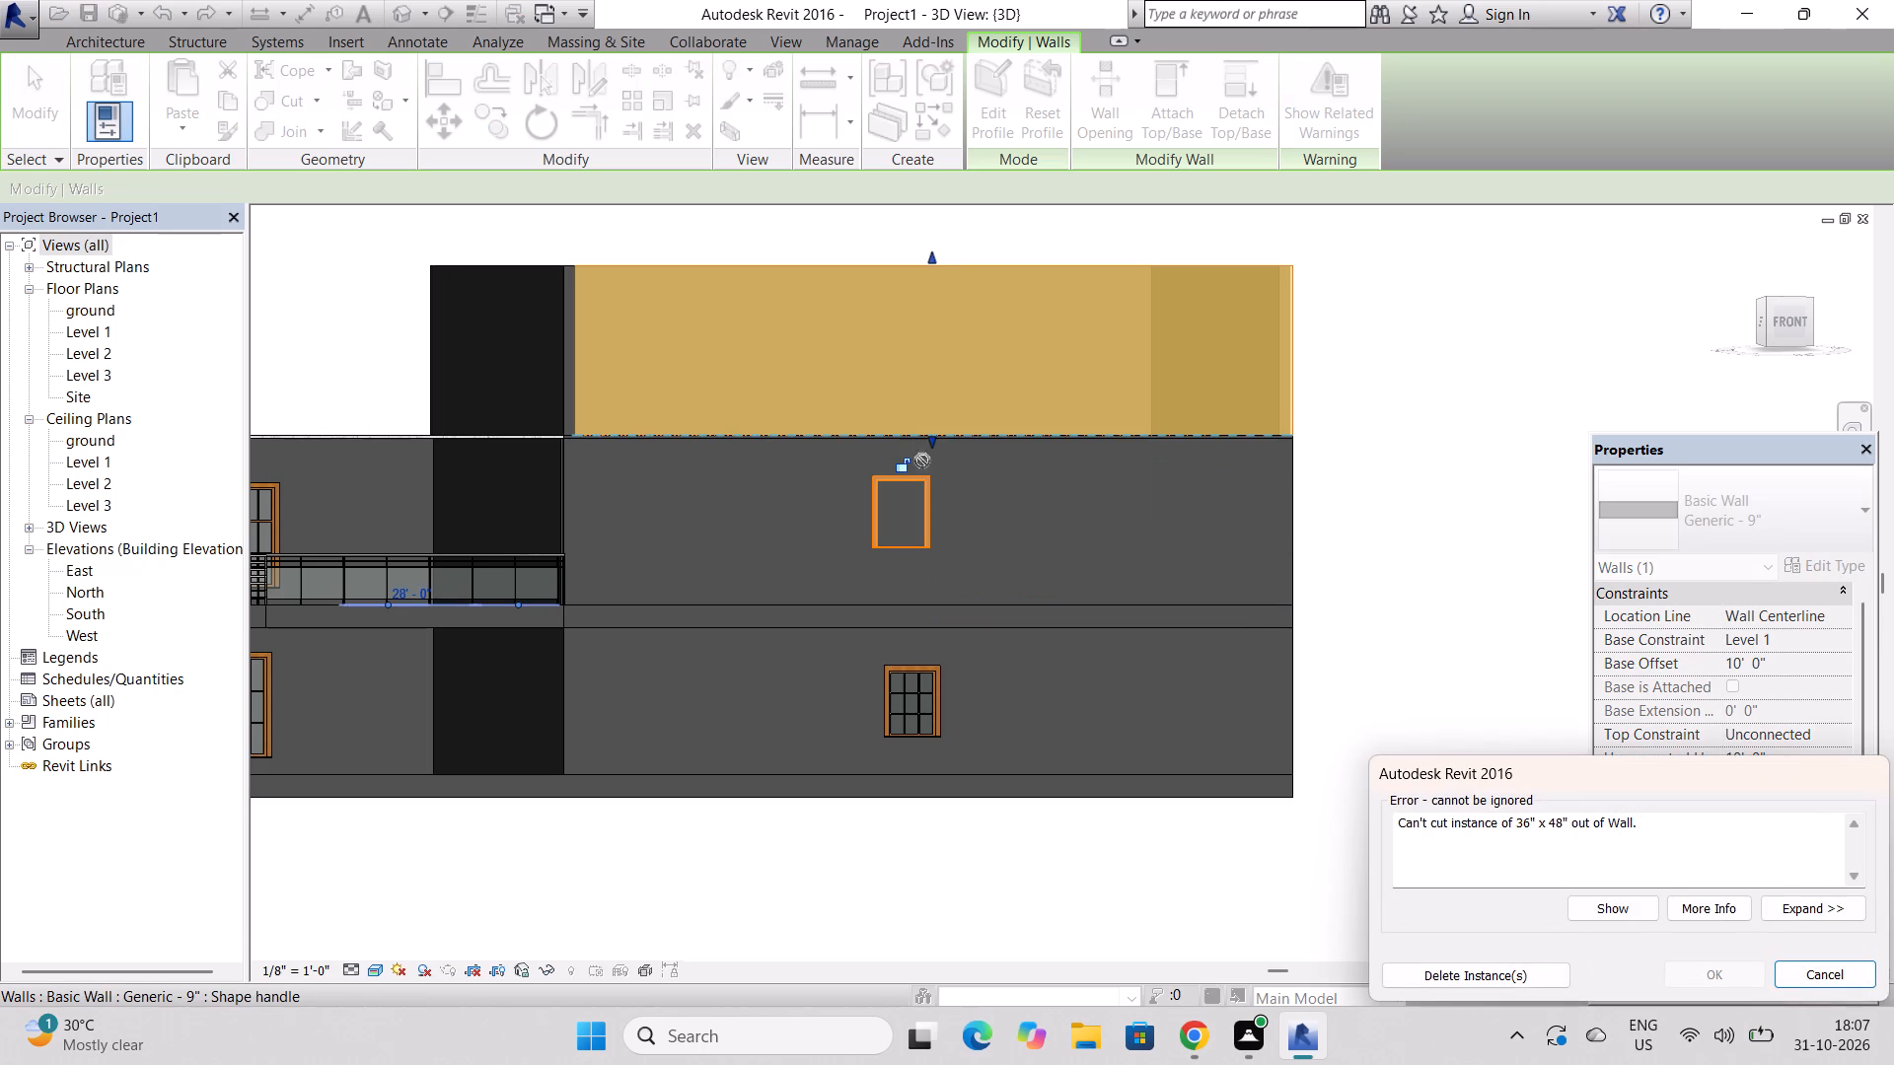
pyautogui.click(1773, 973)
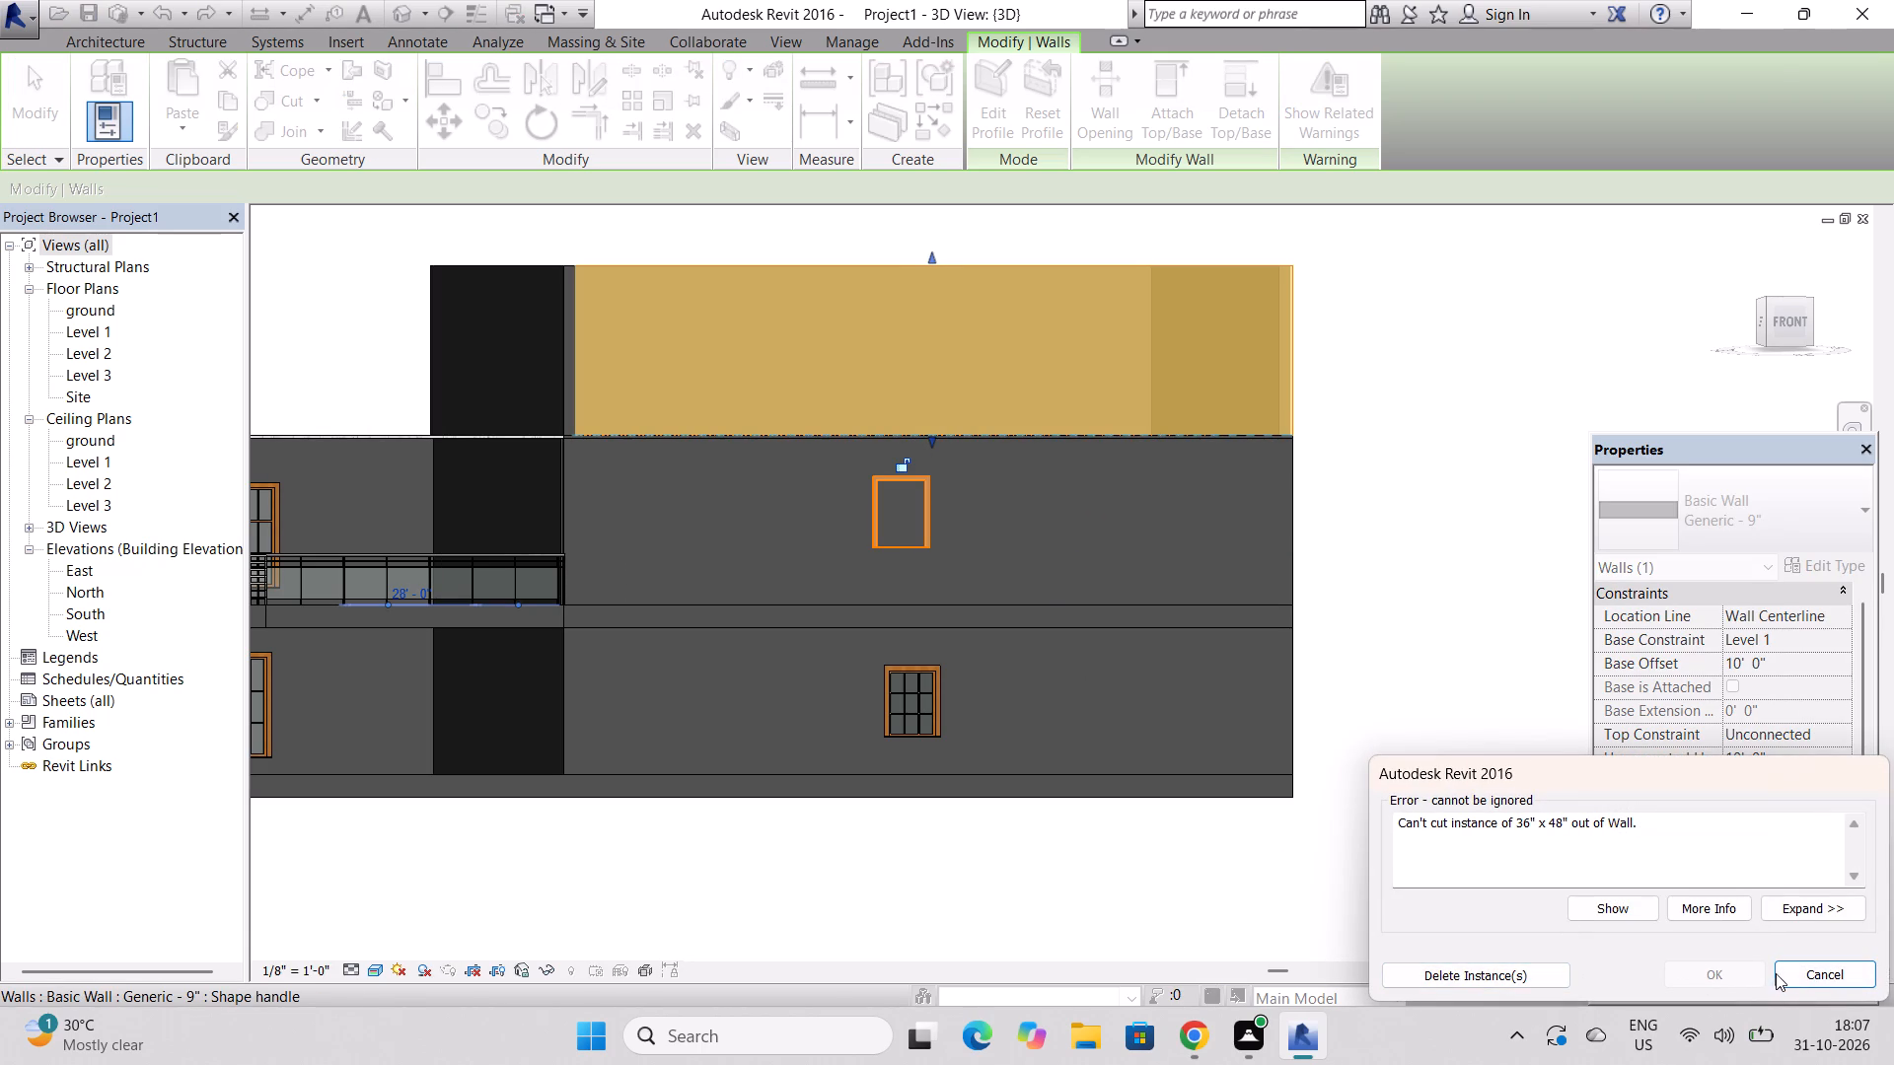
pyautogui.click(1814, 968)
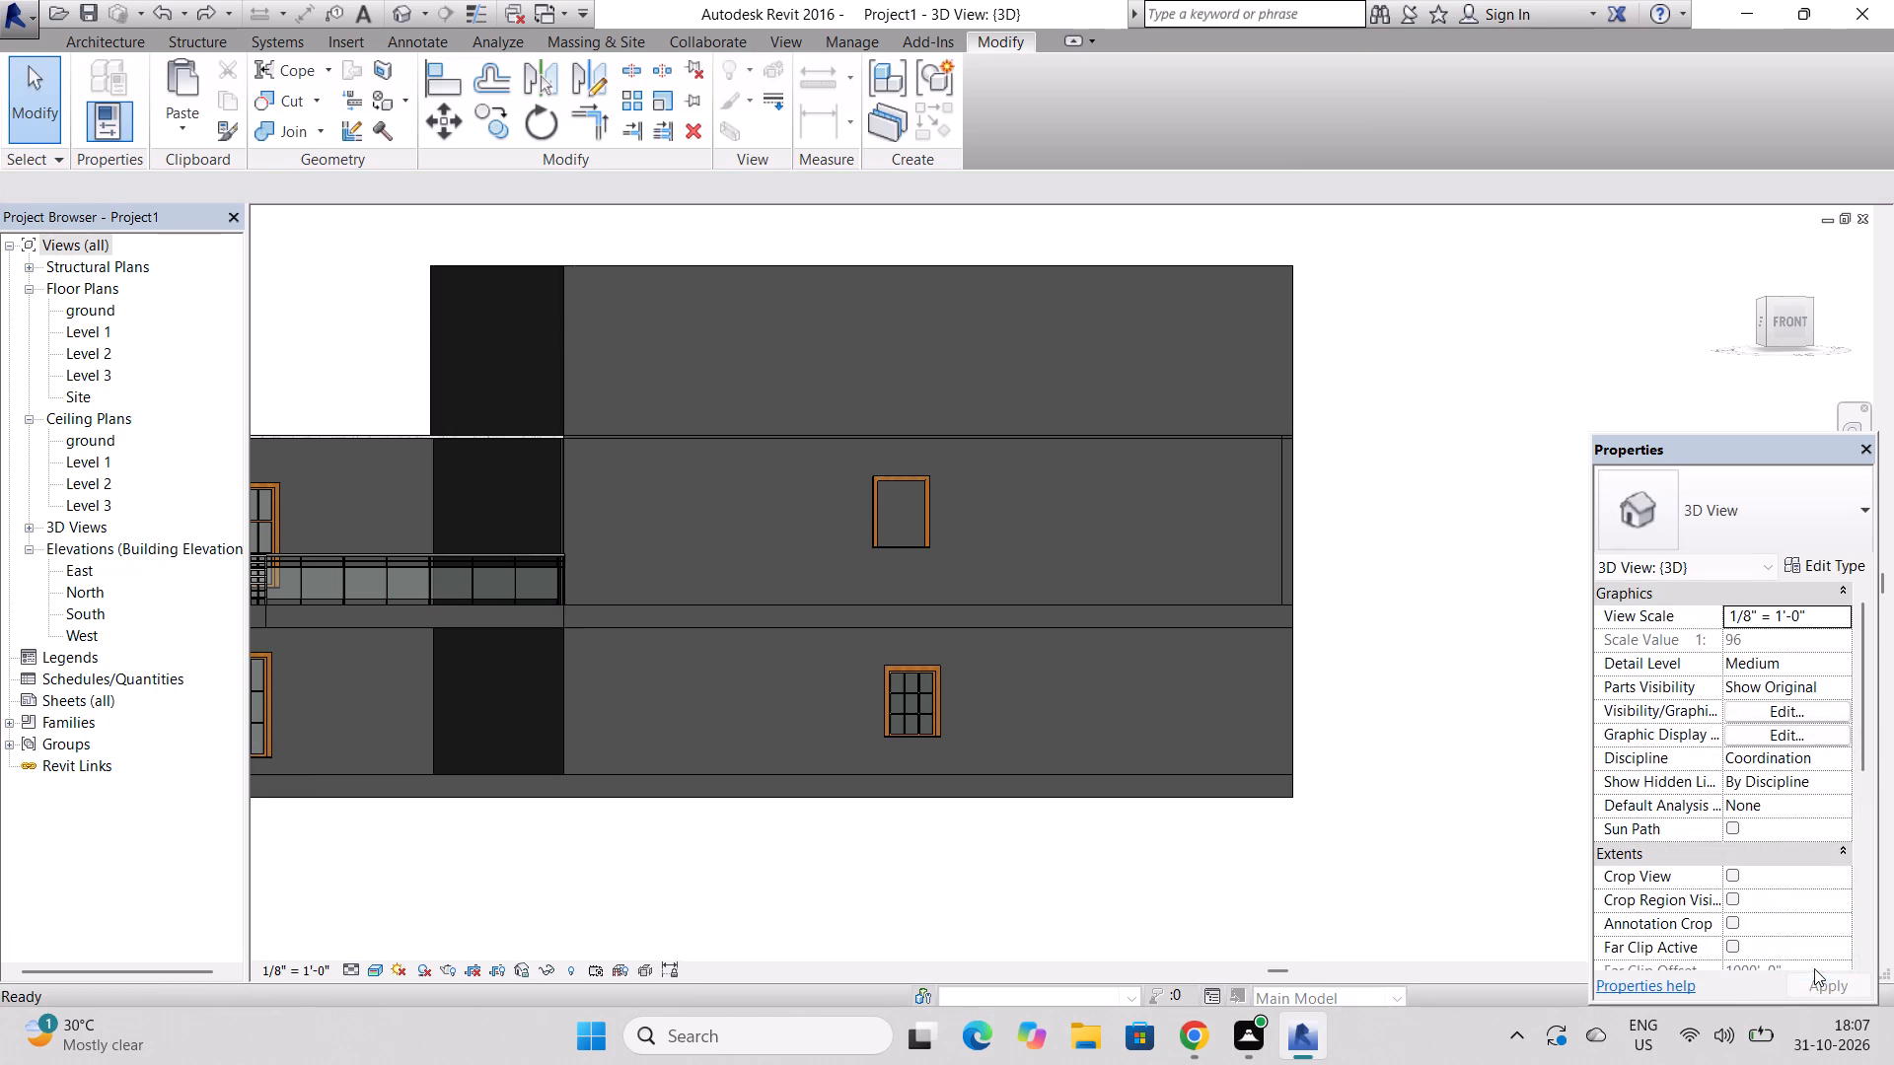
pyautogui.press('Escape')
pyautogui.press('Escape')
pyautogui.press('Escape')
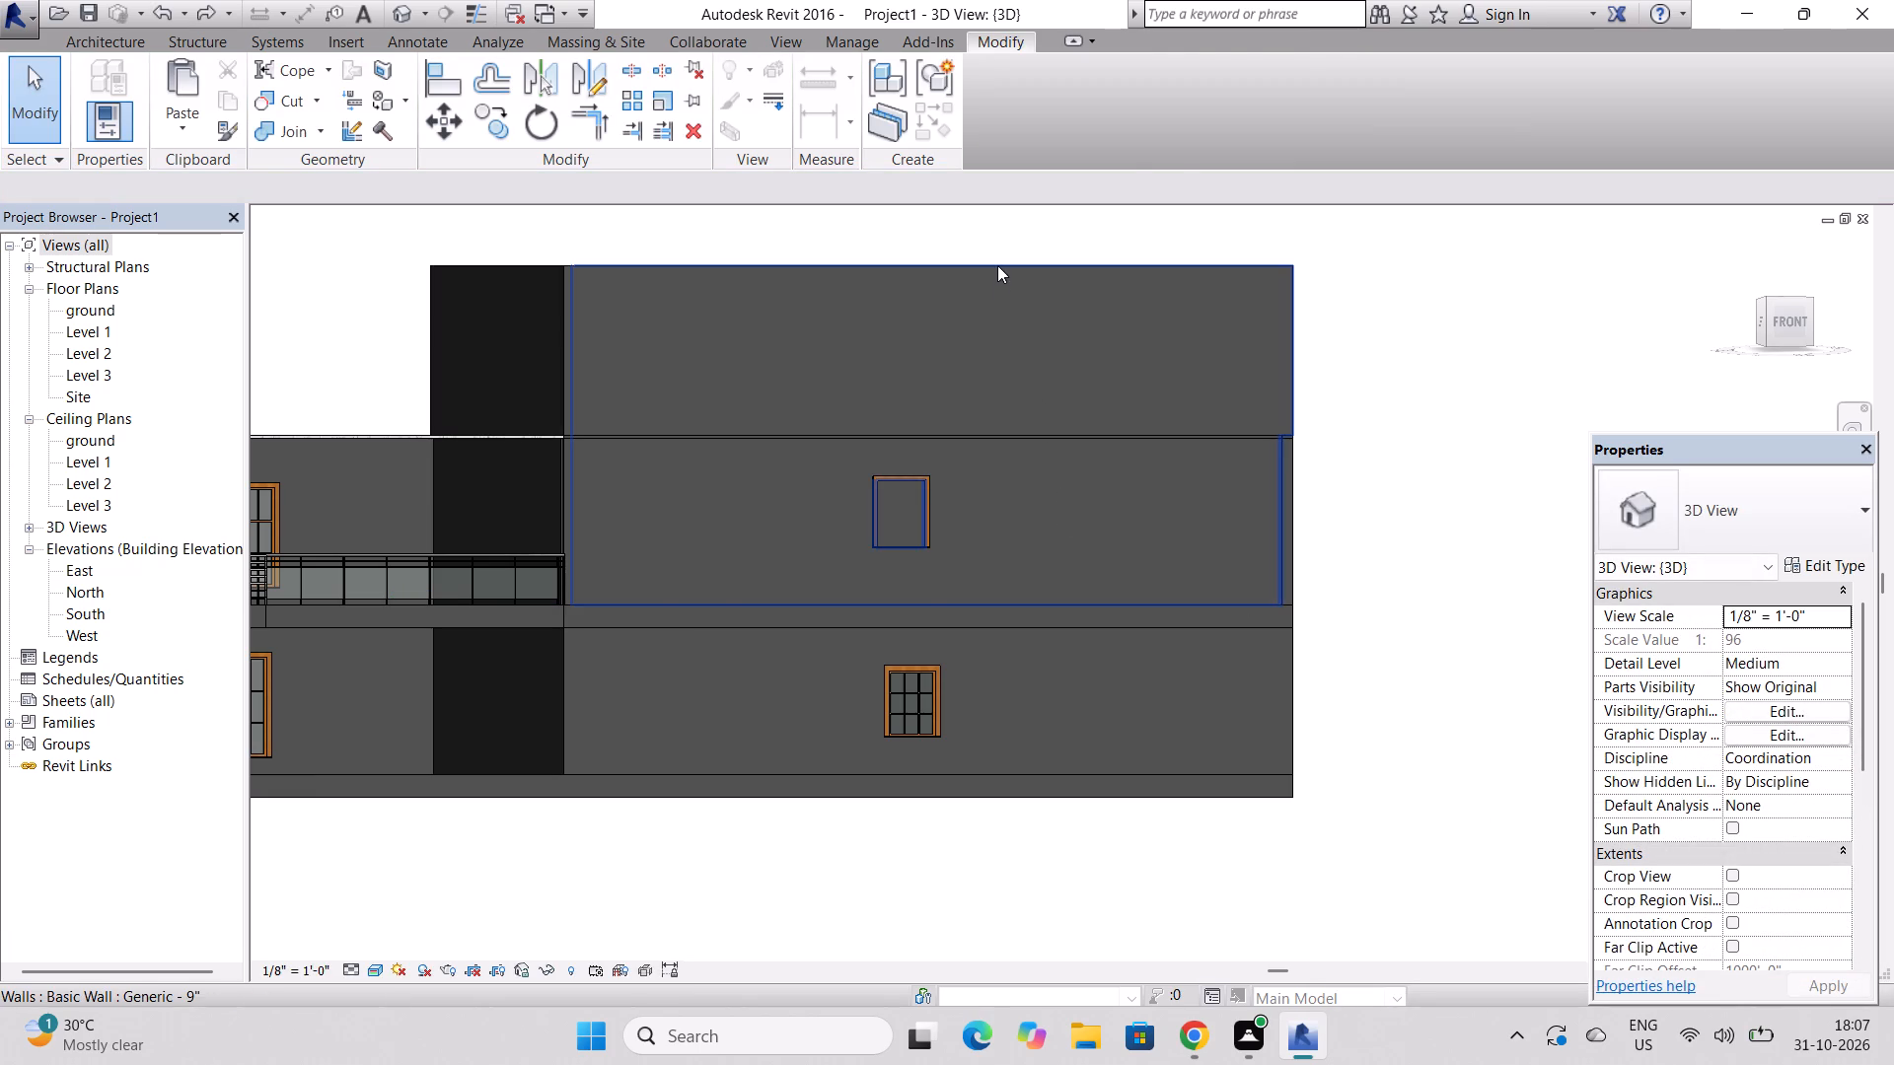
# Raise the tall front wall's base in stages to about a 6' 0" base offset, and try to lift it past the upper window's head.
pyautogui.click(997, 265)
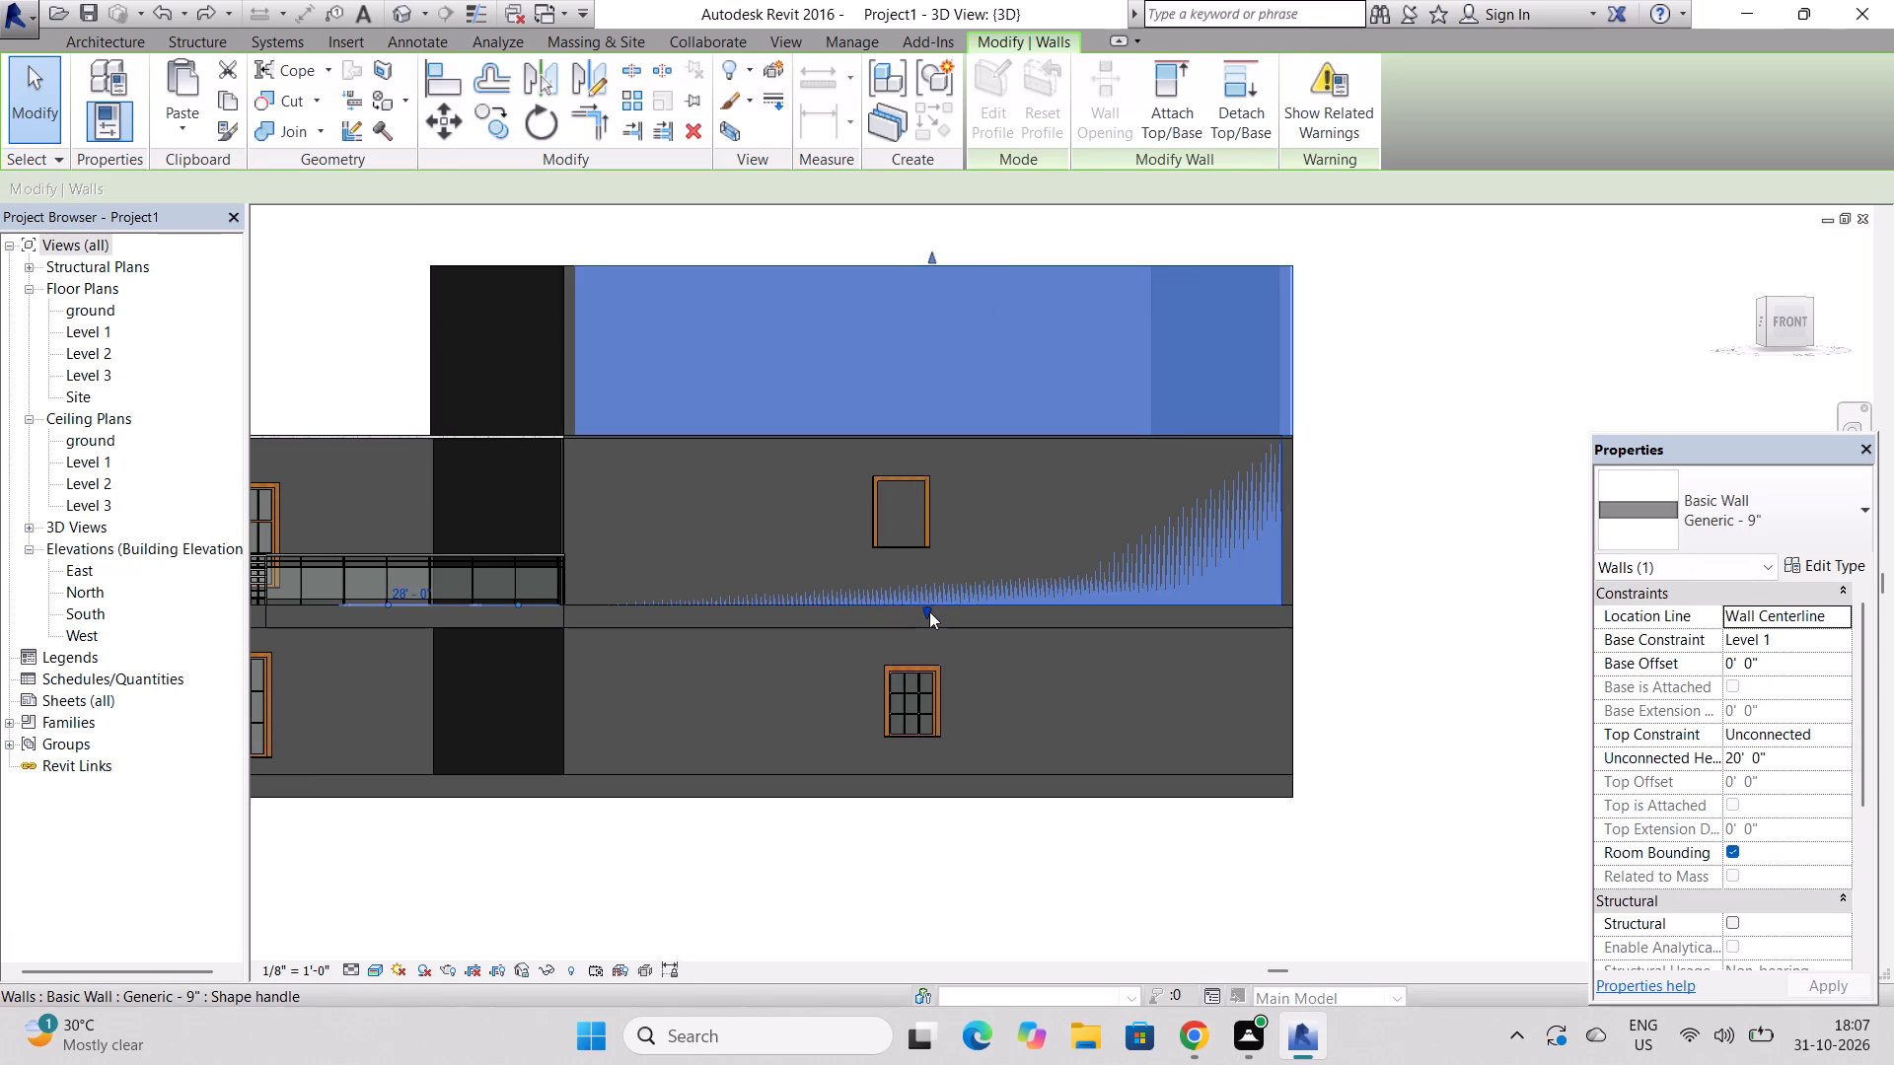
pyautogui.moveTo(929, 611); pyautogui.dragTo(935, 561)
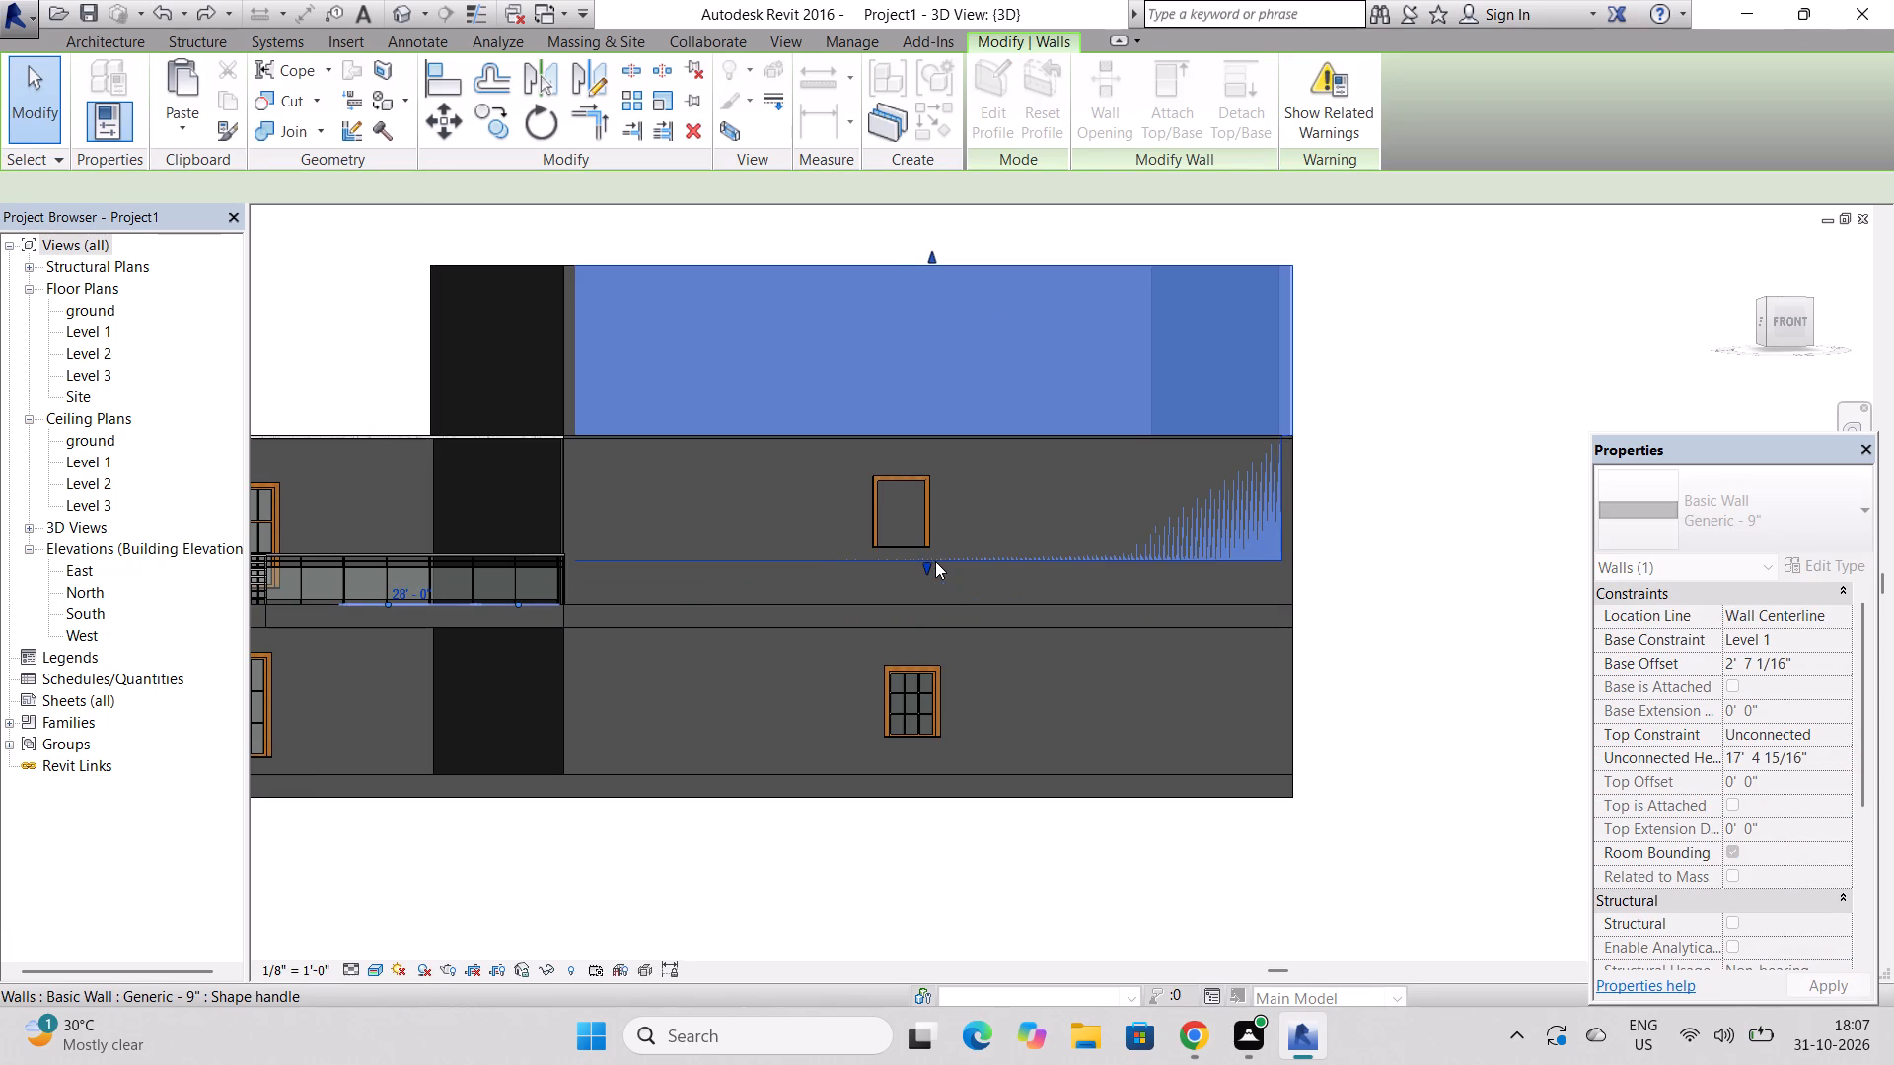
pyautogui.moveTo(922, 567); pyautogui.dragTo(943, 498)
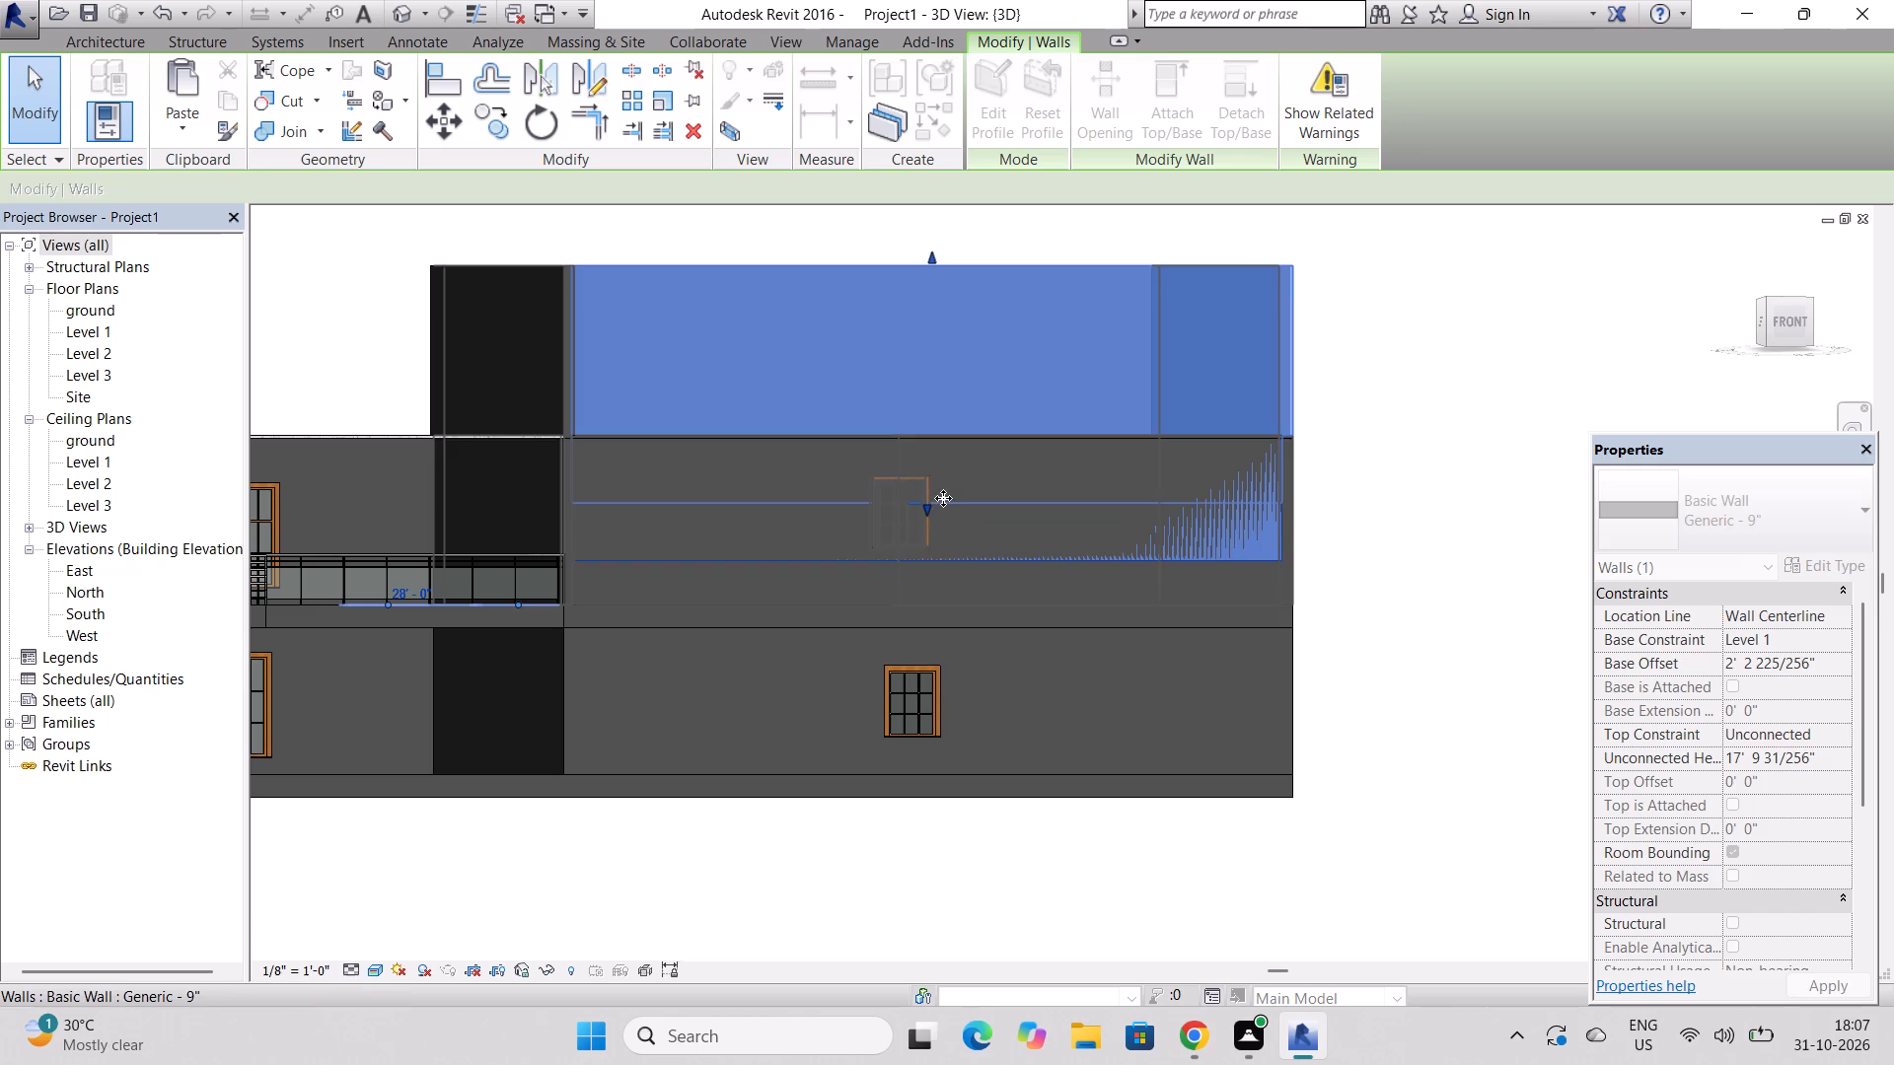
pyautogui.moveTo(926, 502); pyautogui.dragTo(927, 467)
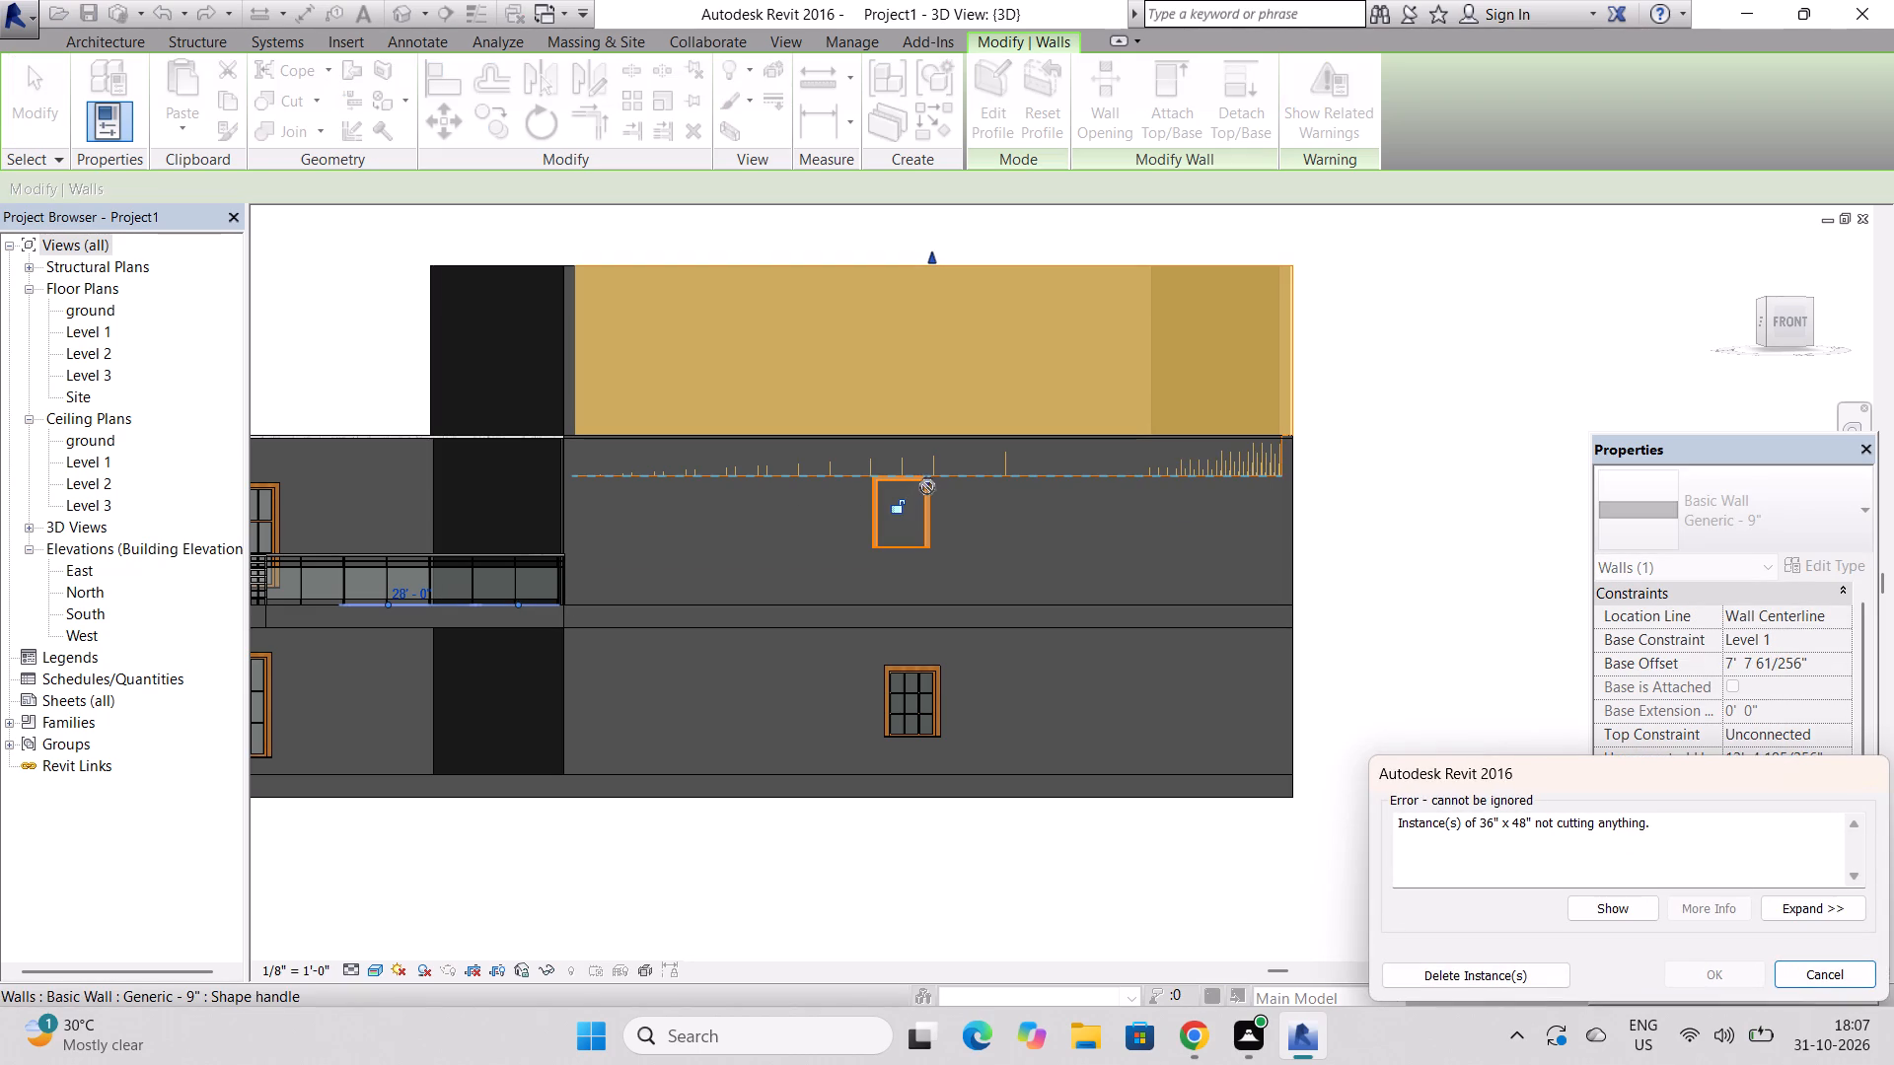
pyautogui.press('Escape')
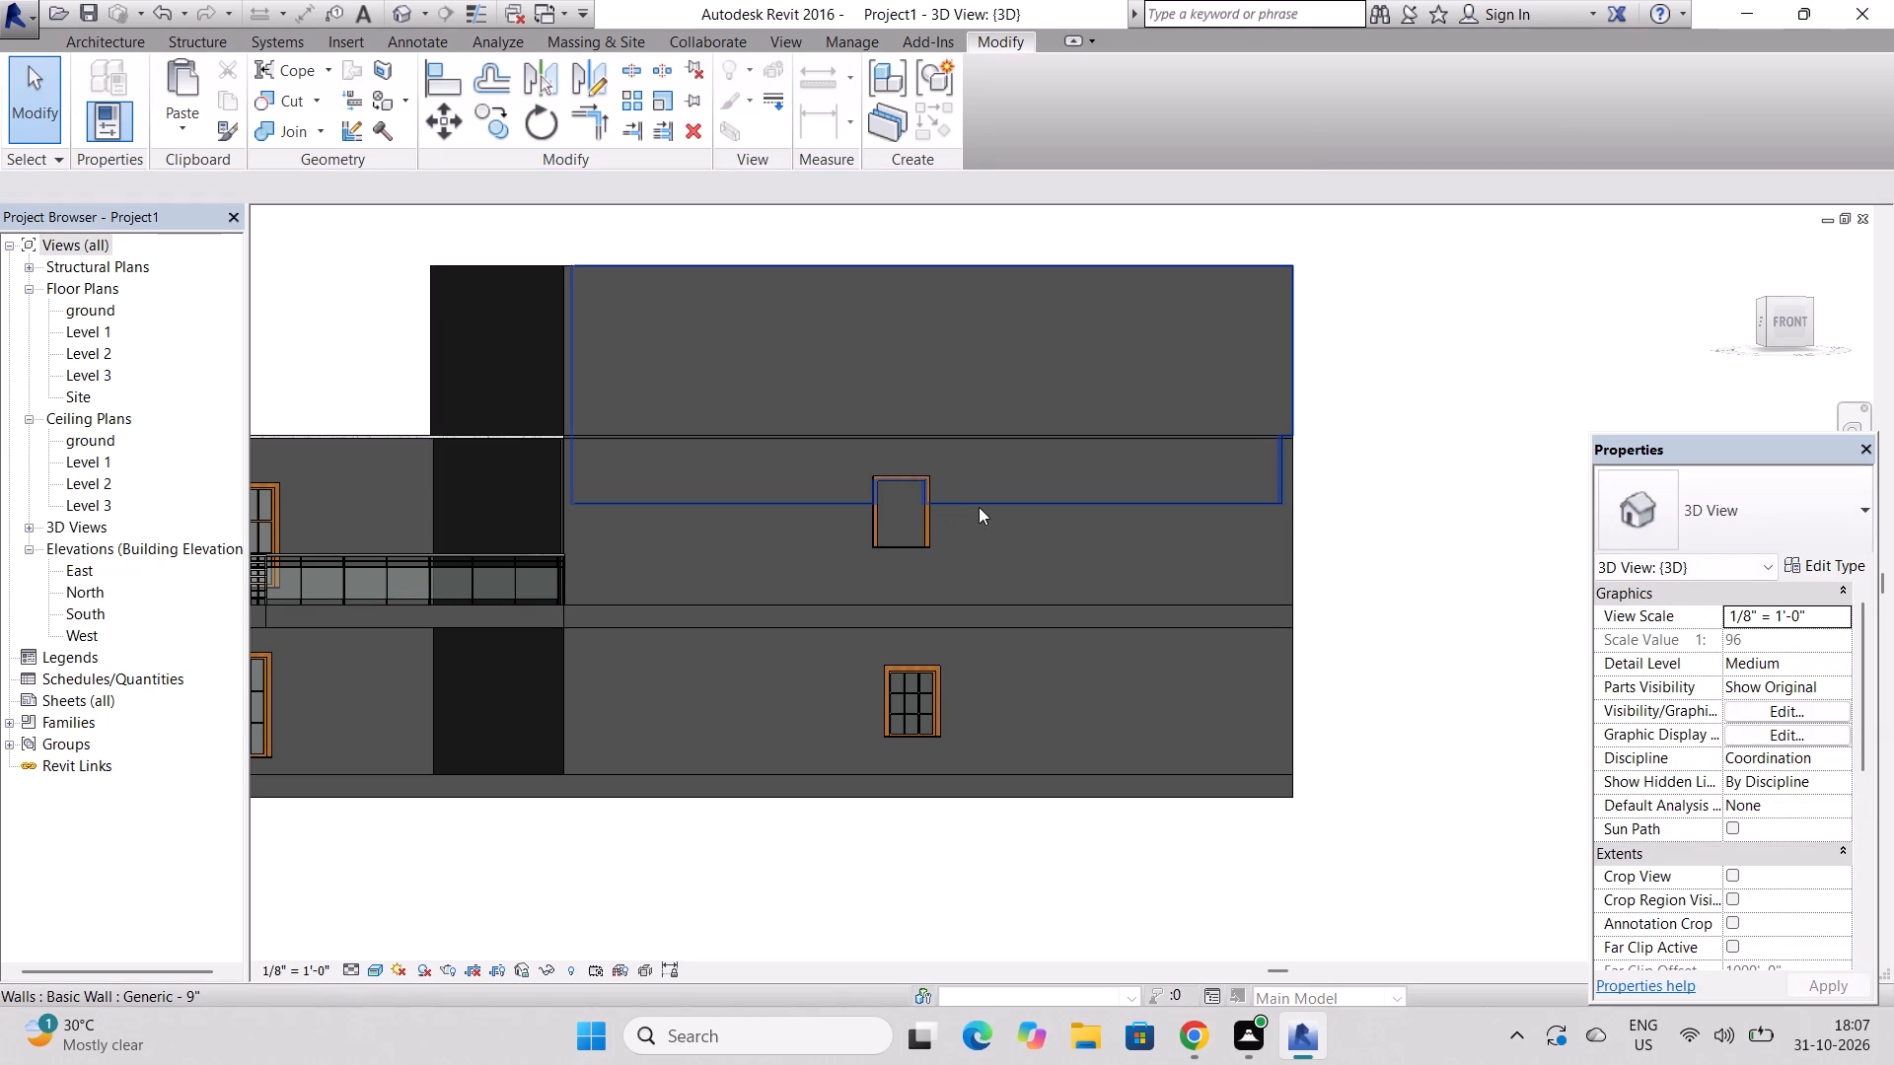
# Delete the tall Generic - 9" wall overlapping the east block's upper front wall.
pyautogui.click(988, 499)
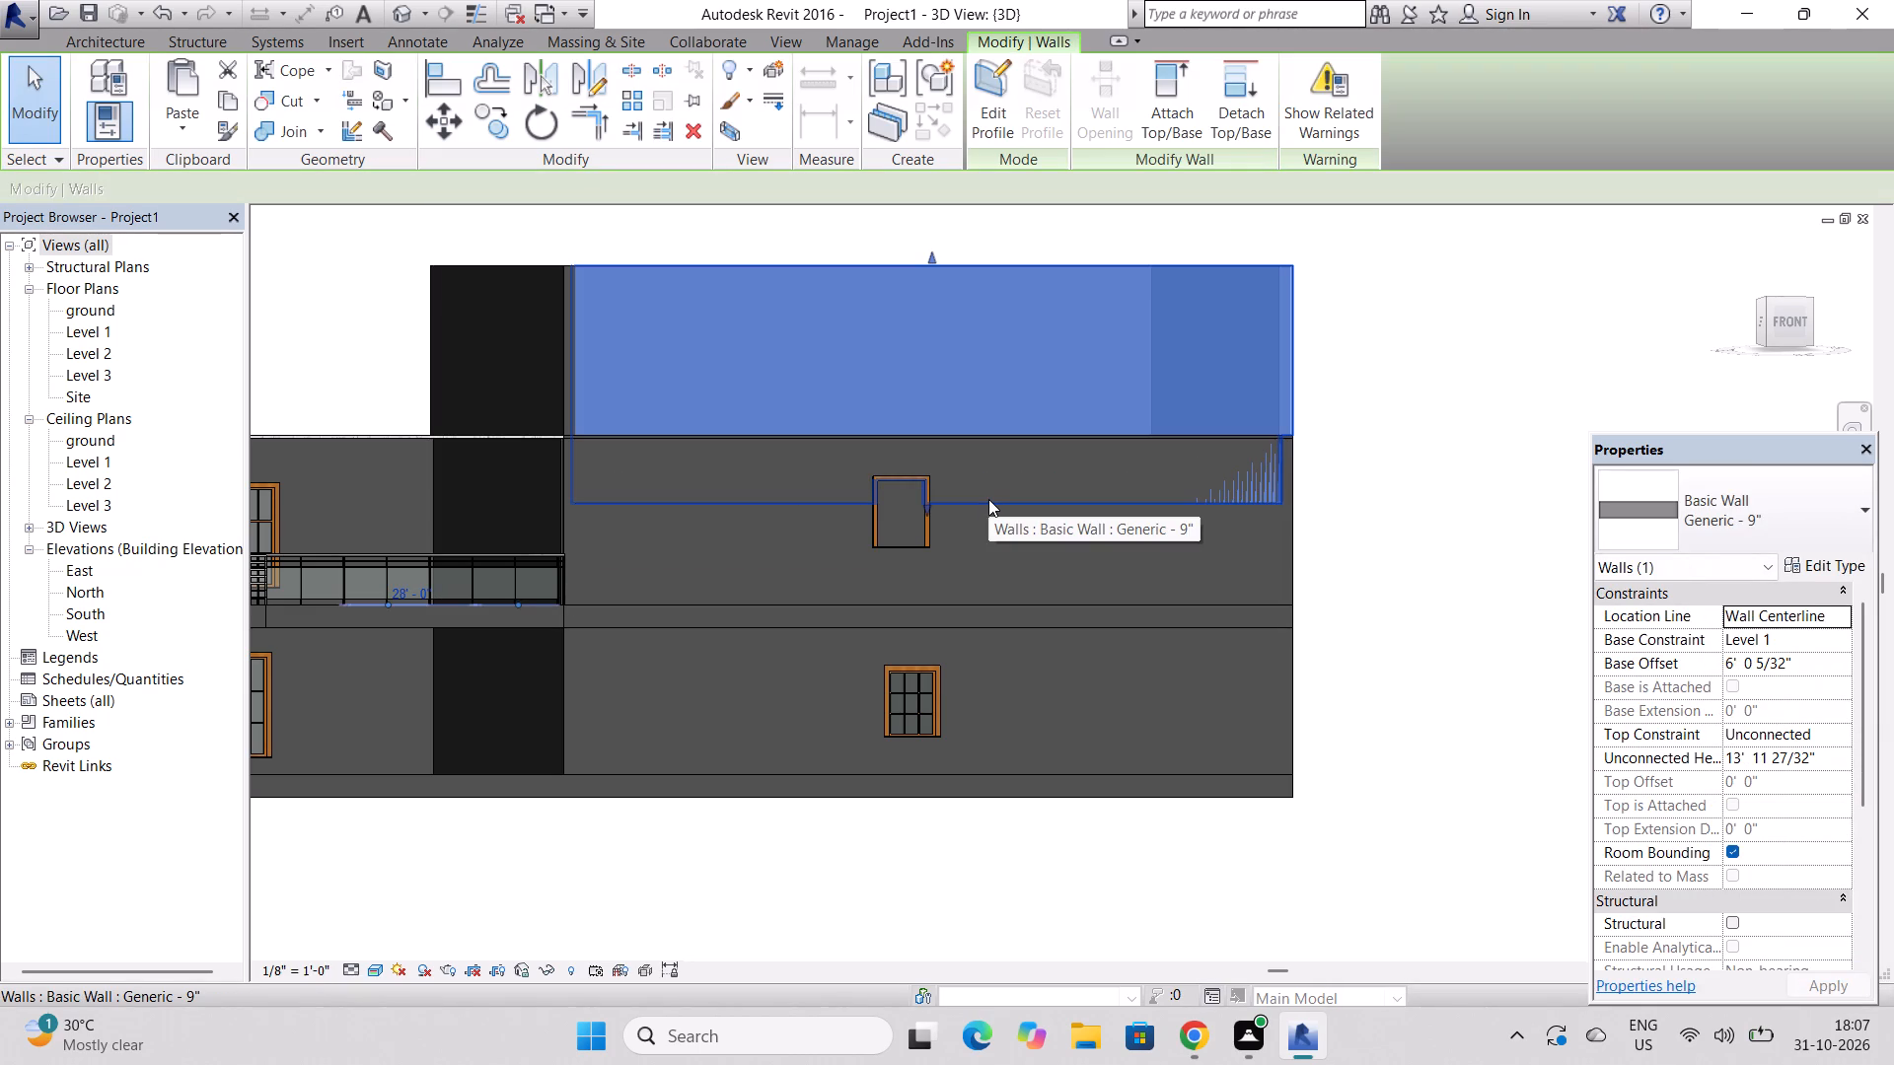
pyautogui.press('Delete')
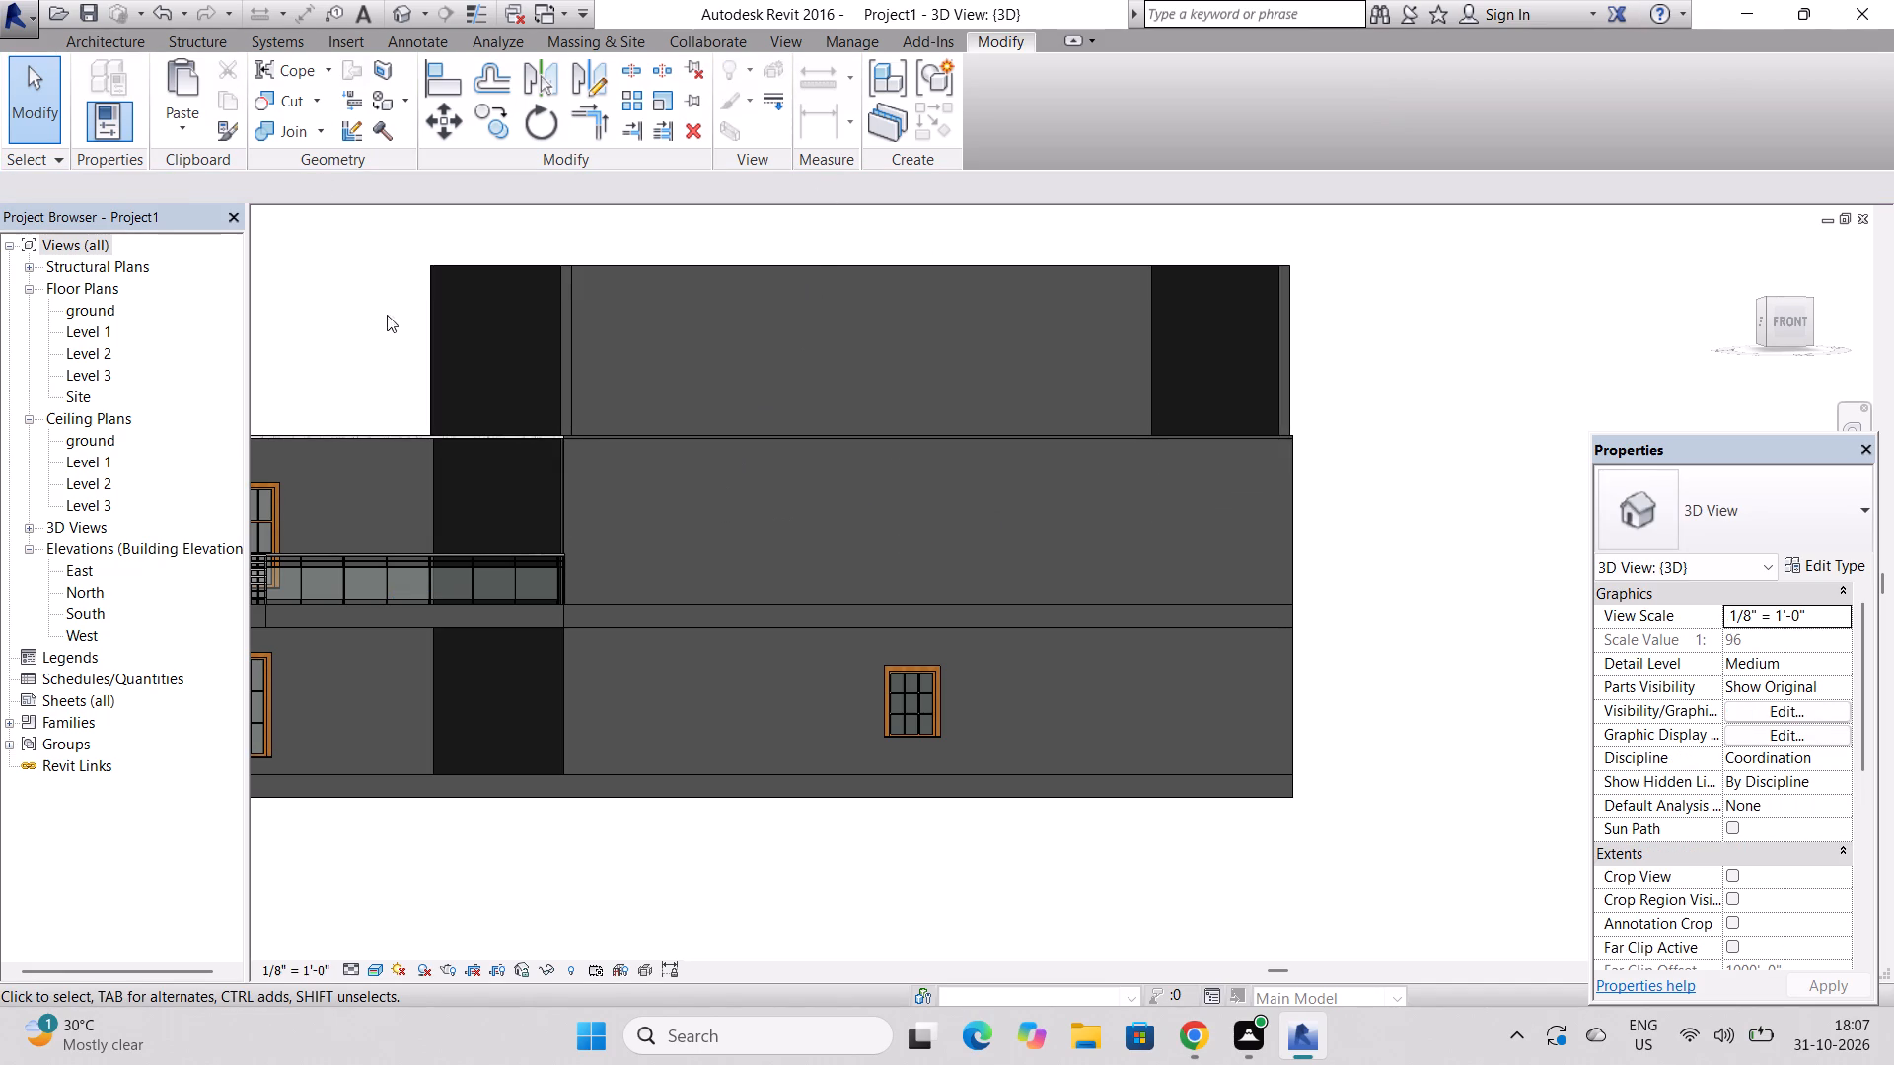
# Place a Casement 3x3 with Trim 36" x 48" window in the east block's upper front wall, directly above the lower window.
pyautogui.click(113, 47)
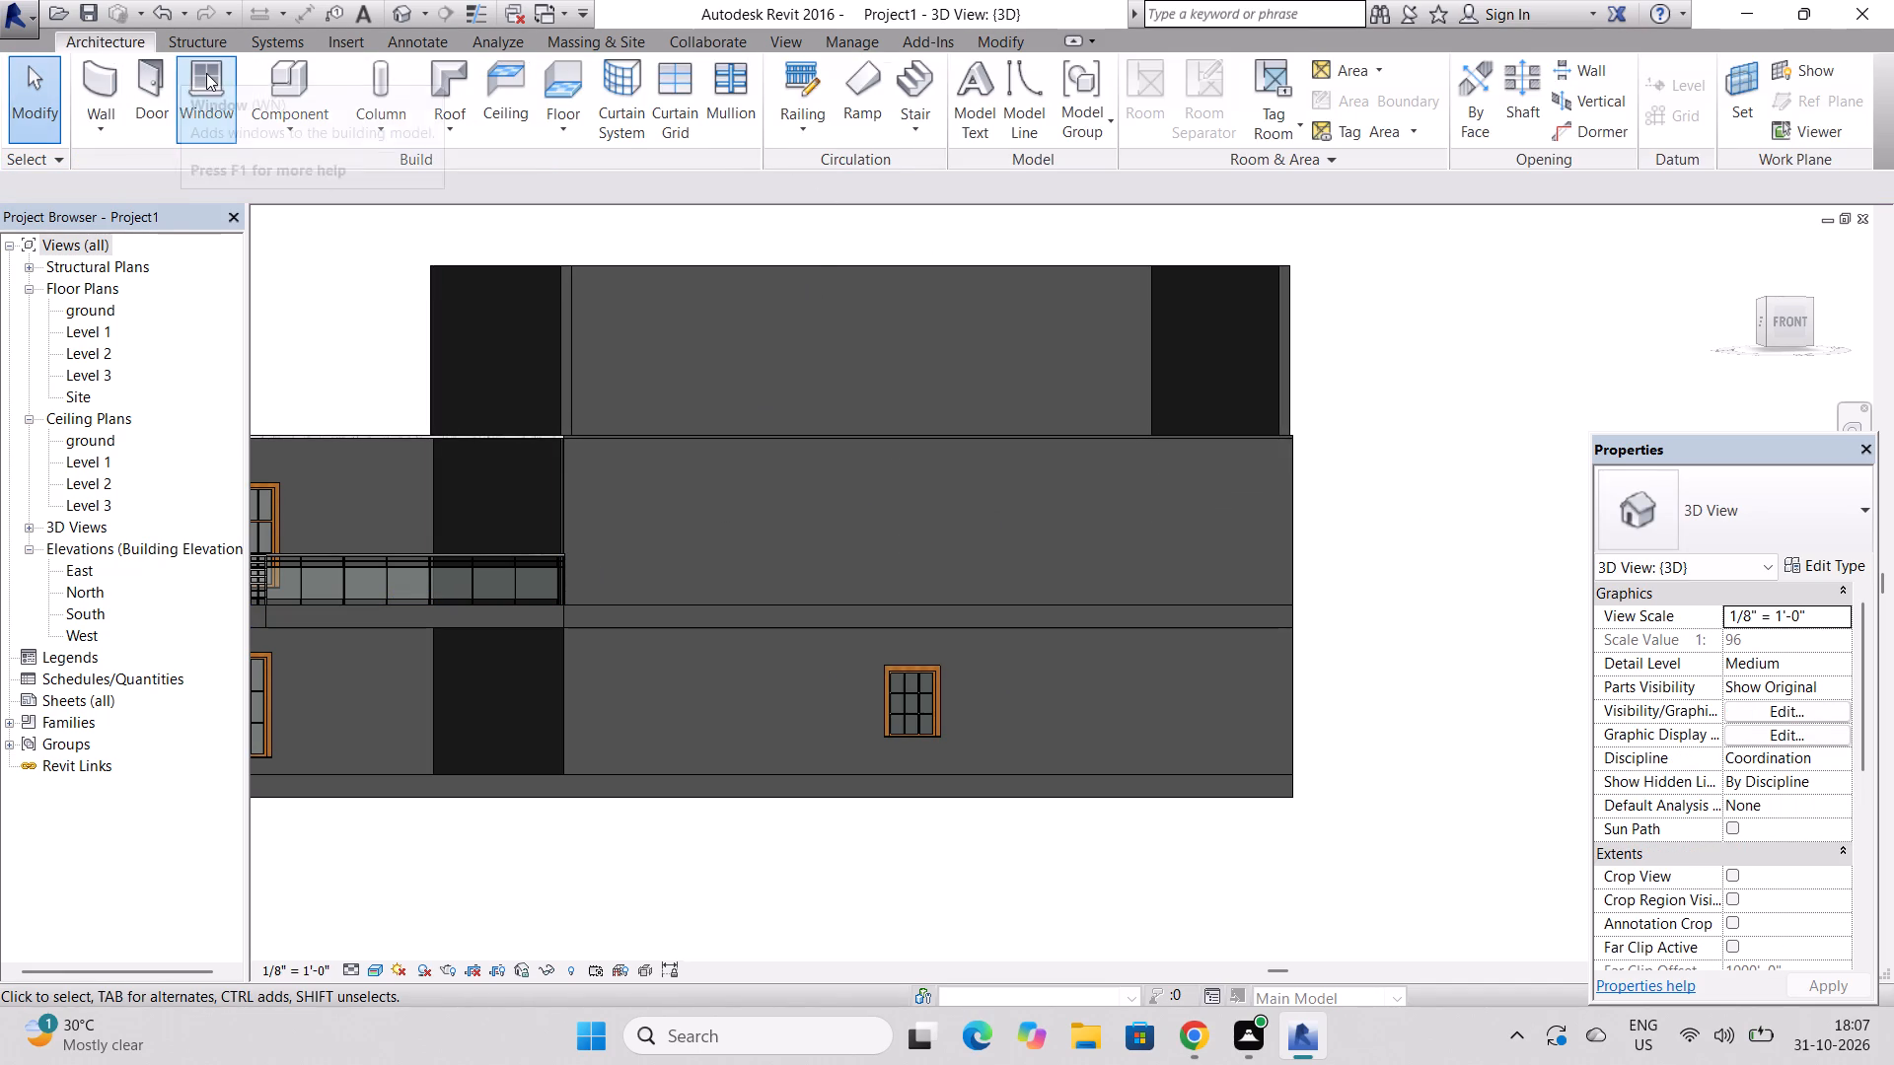
pyautogui.click(206, 73)
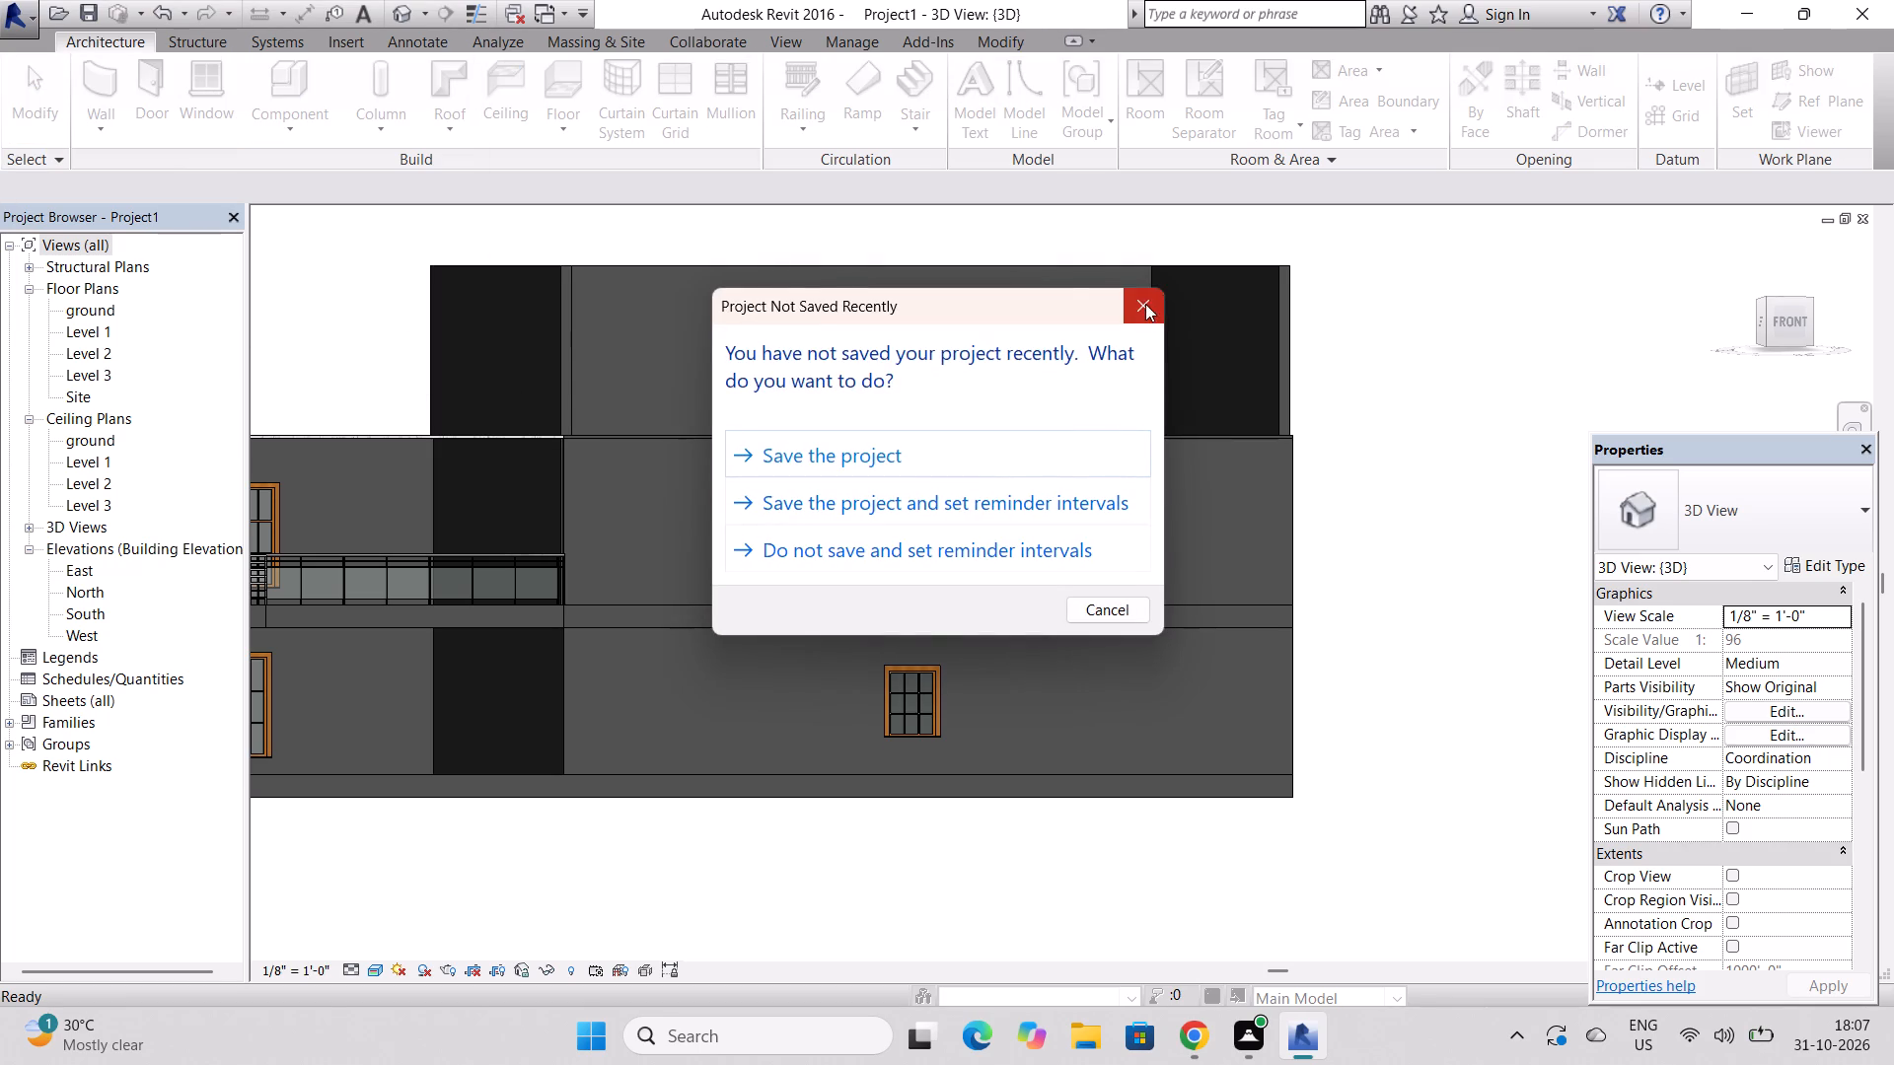
pyautogui.click(1145, 304)
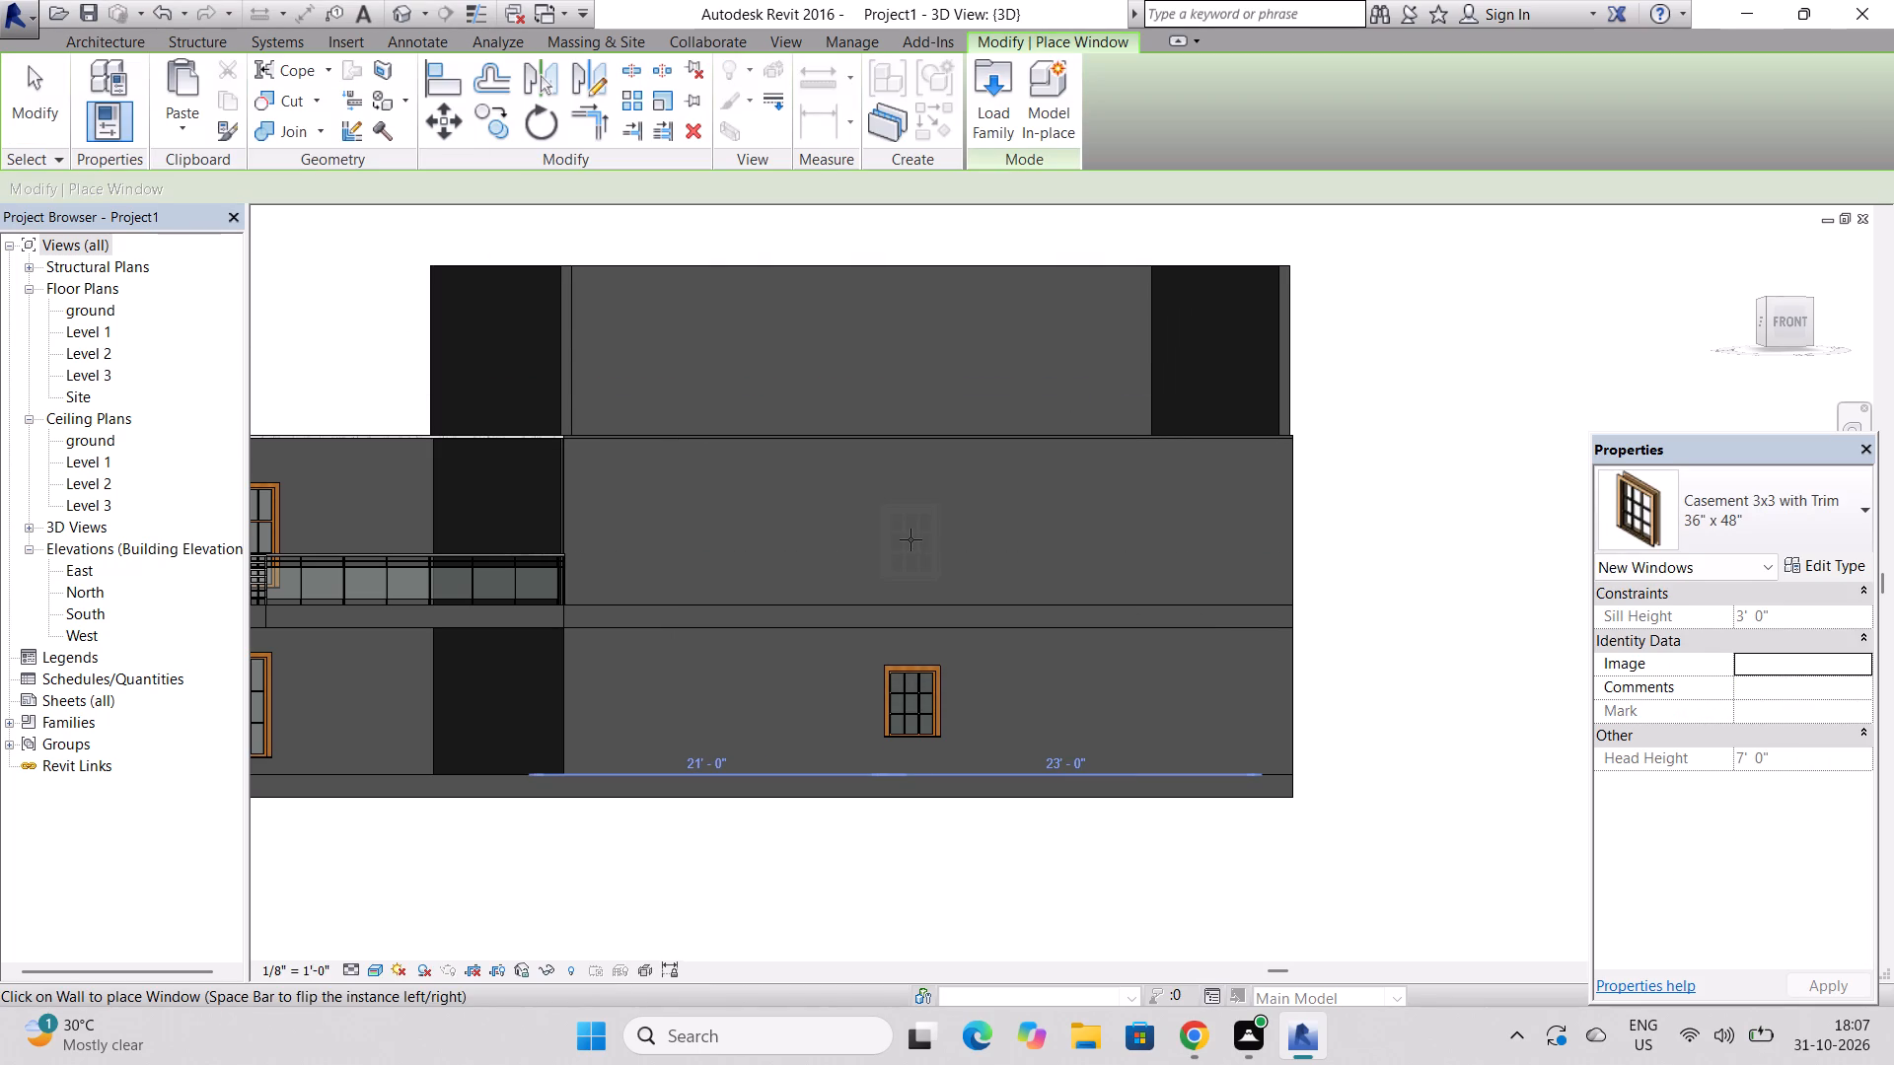
pyautogui.click(911, 539)
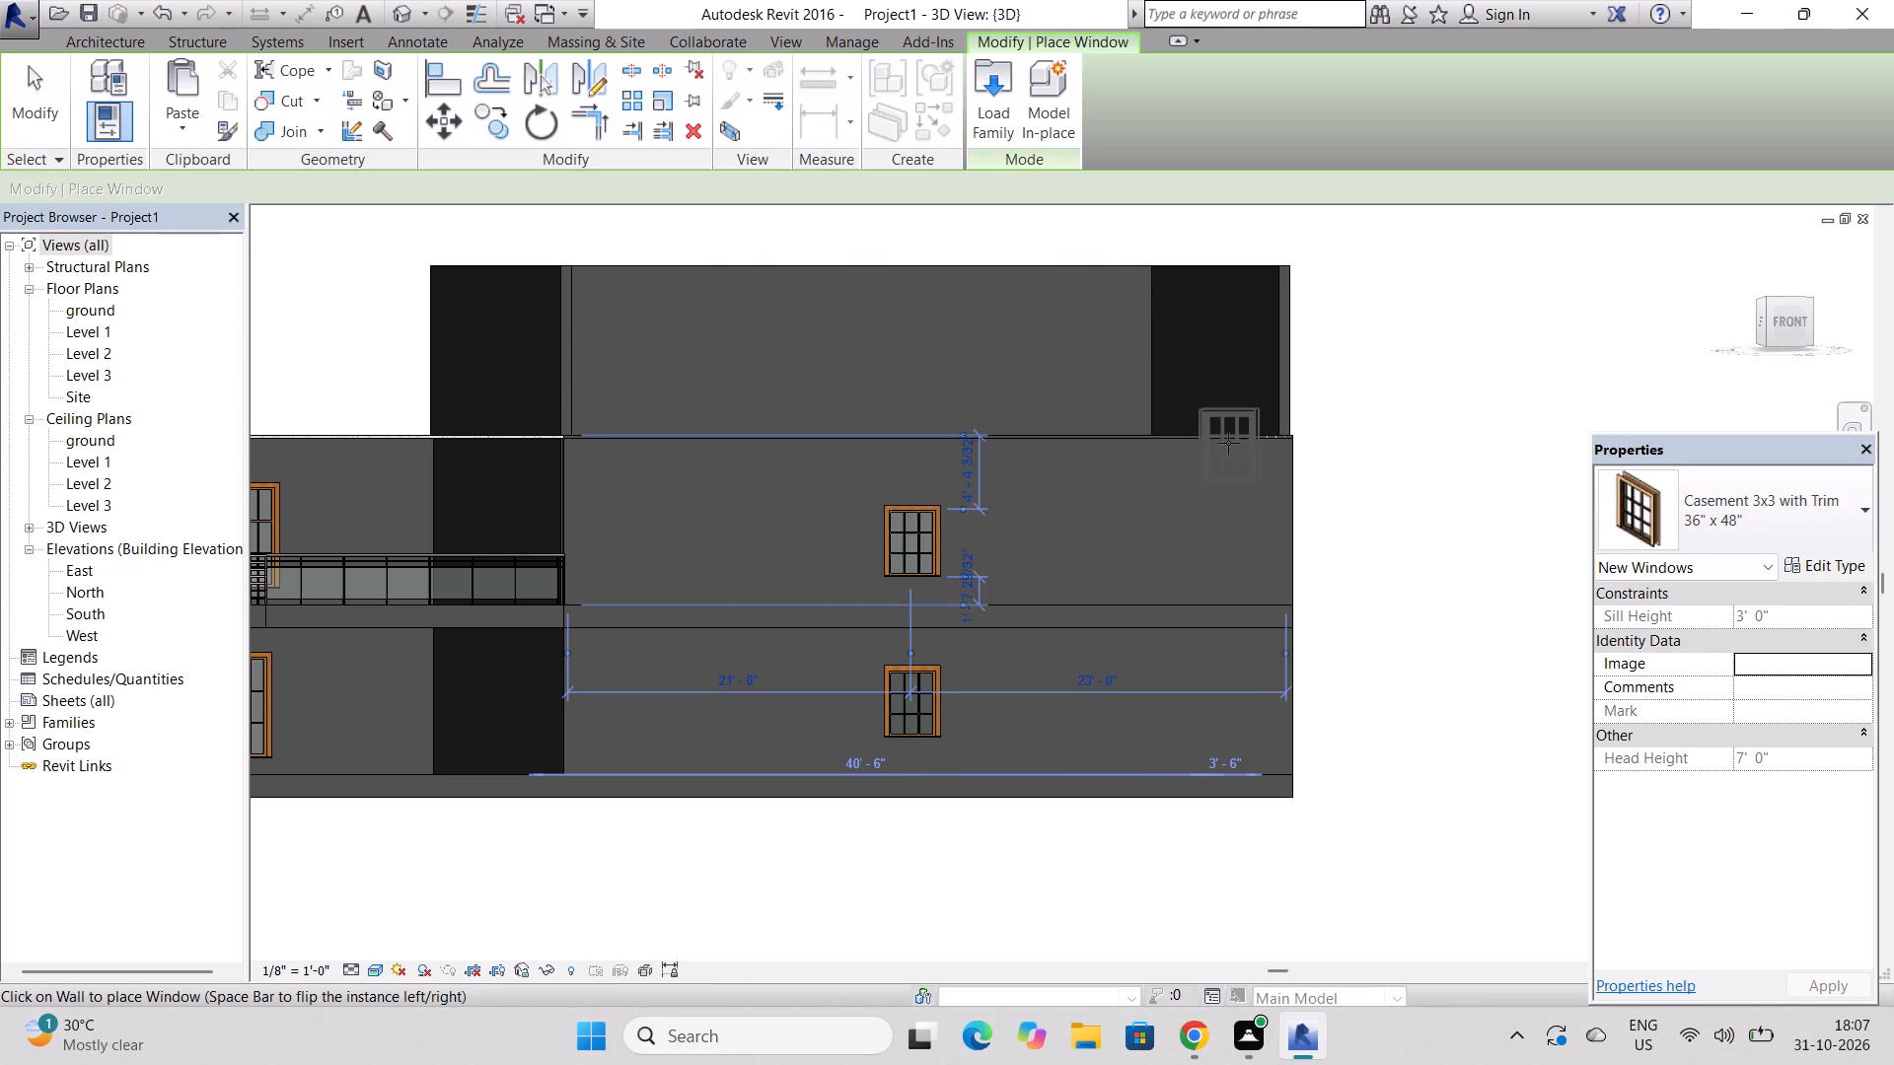
pyautogui.press('Escape')
pyautogui.press('Escape')
pyautogui.press('Escape')
pyautogui.press('Escape')
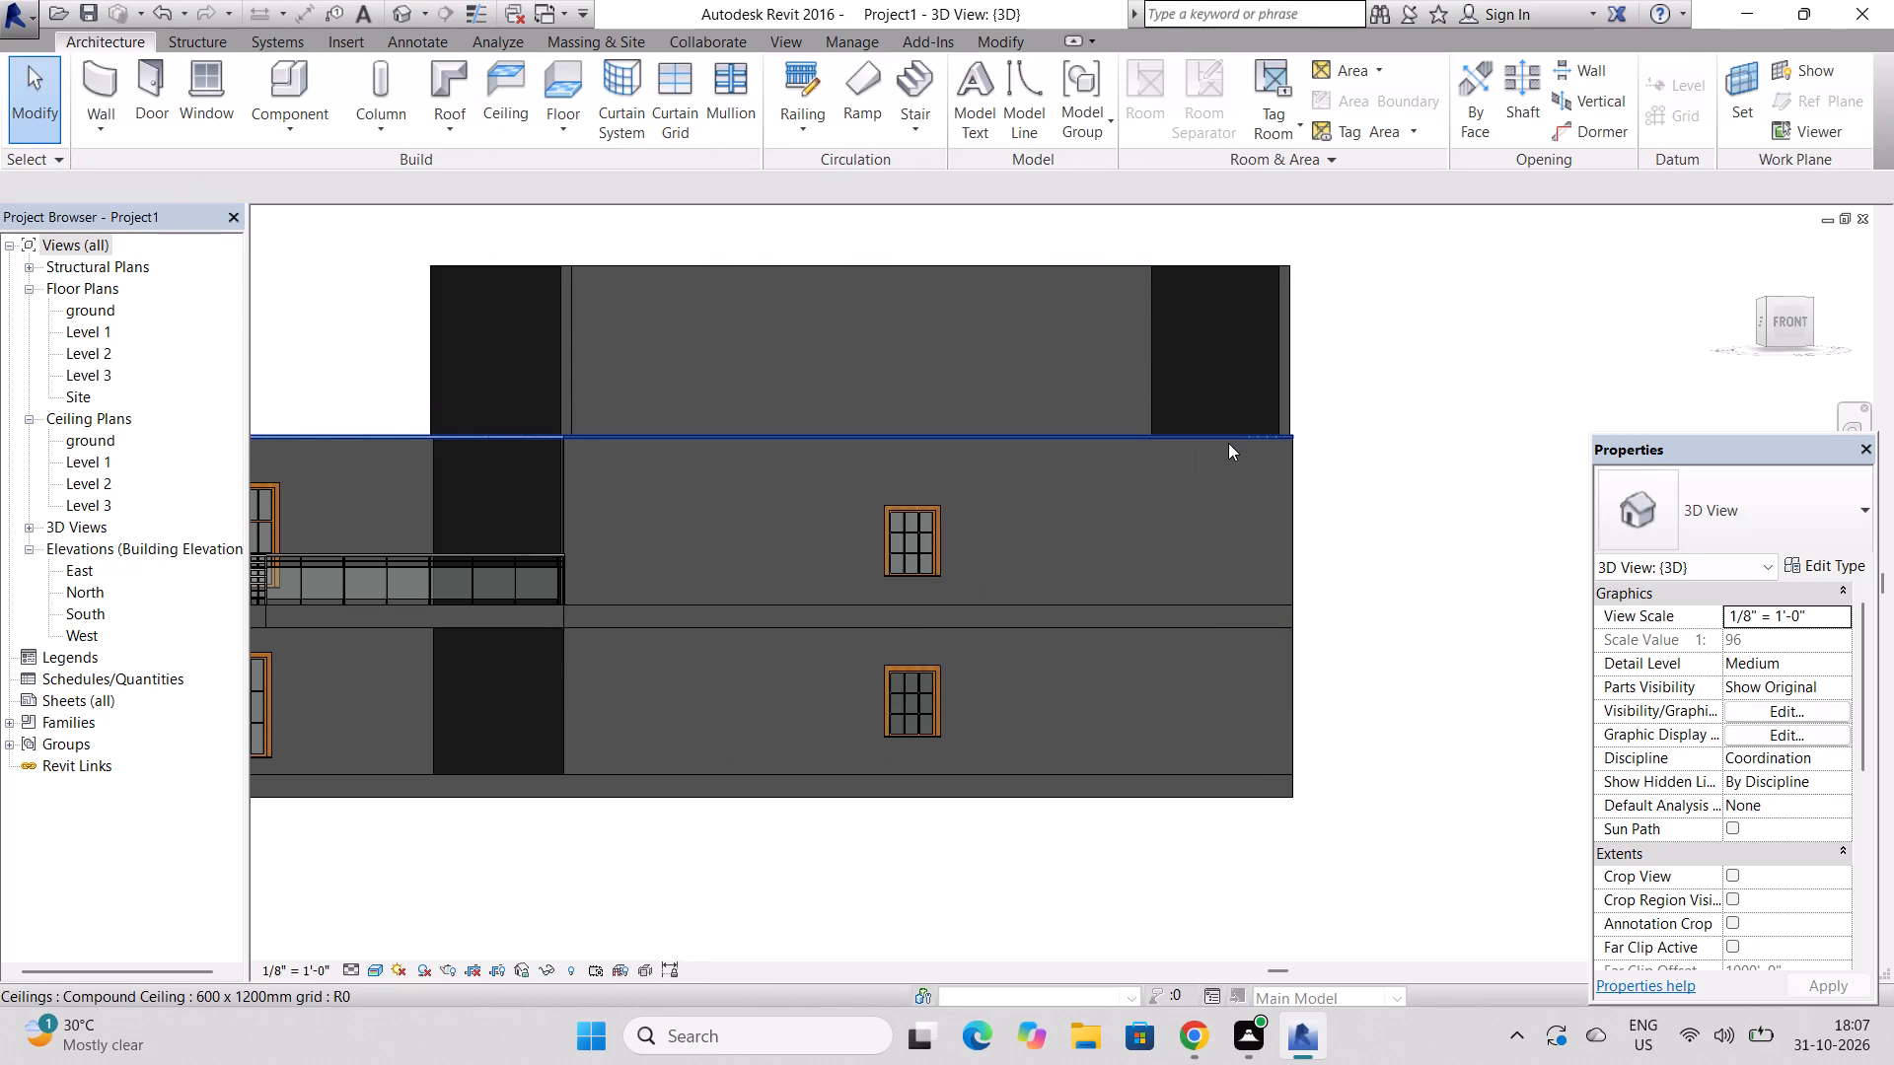
pyautogui.press('Escape')
pyautogui.press('Escape')
pyautogui.press('Escape')
pyautogui.press('Escape')
pyautogui.press('Escape')
pyautogui.press('Escape')
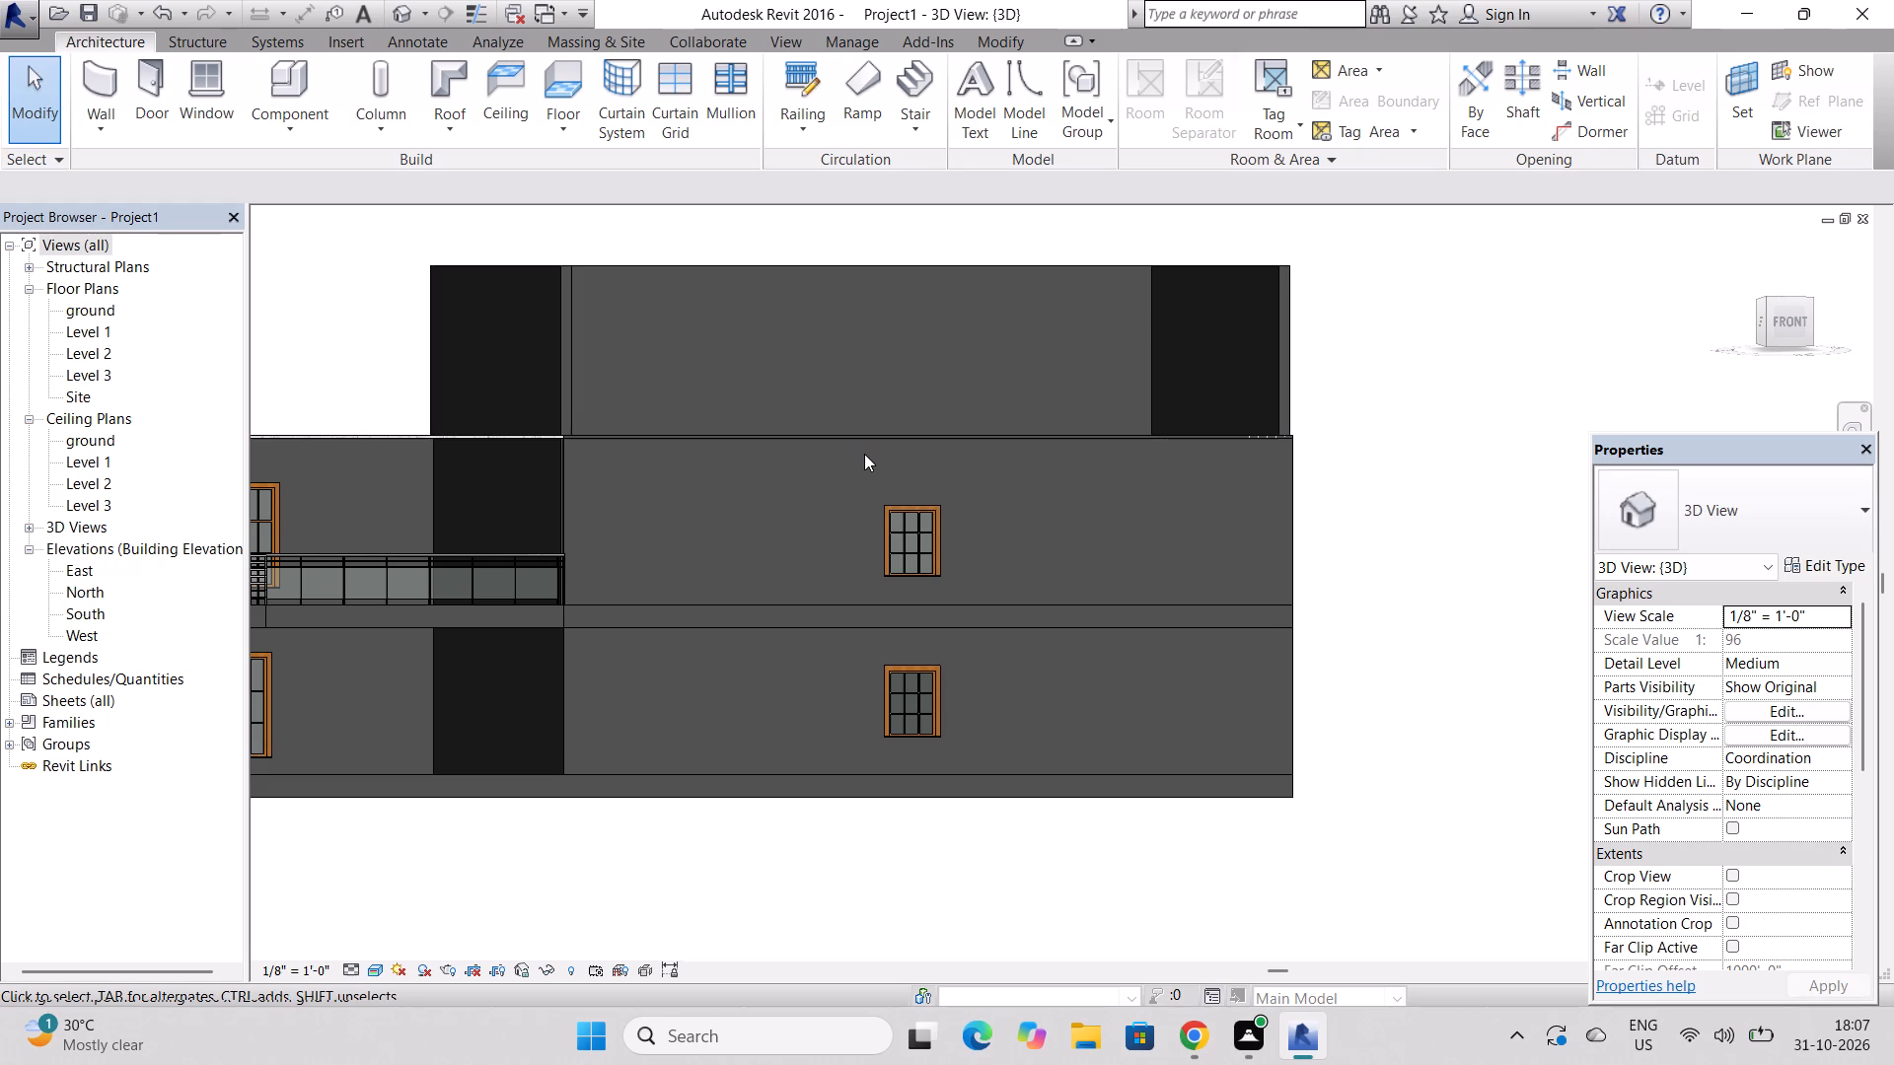
# Extend the top of the east block's Level 1 front wall up to the top of the adjoining parapet walls.
pyautogui.click(870, 440)
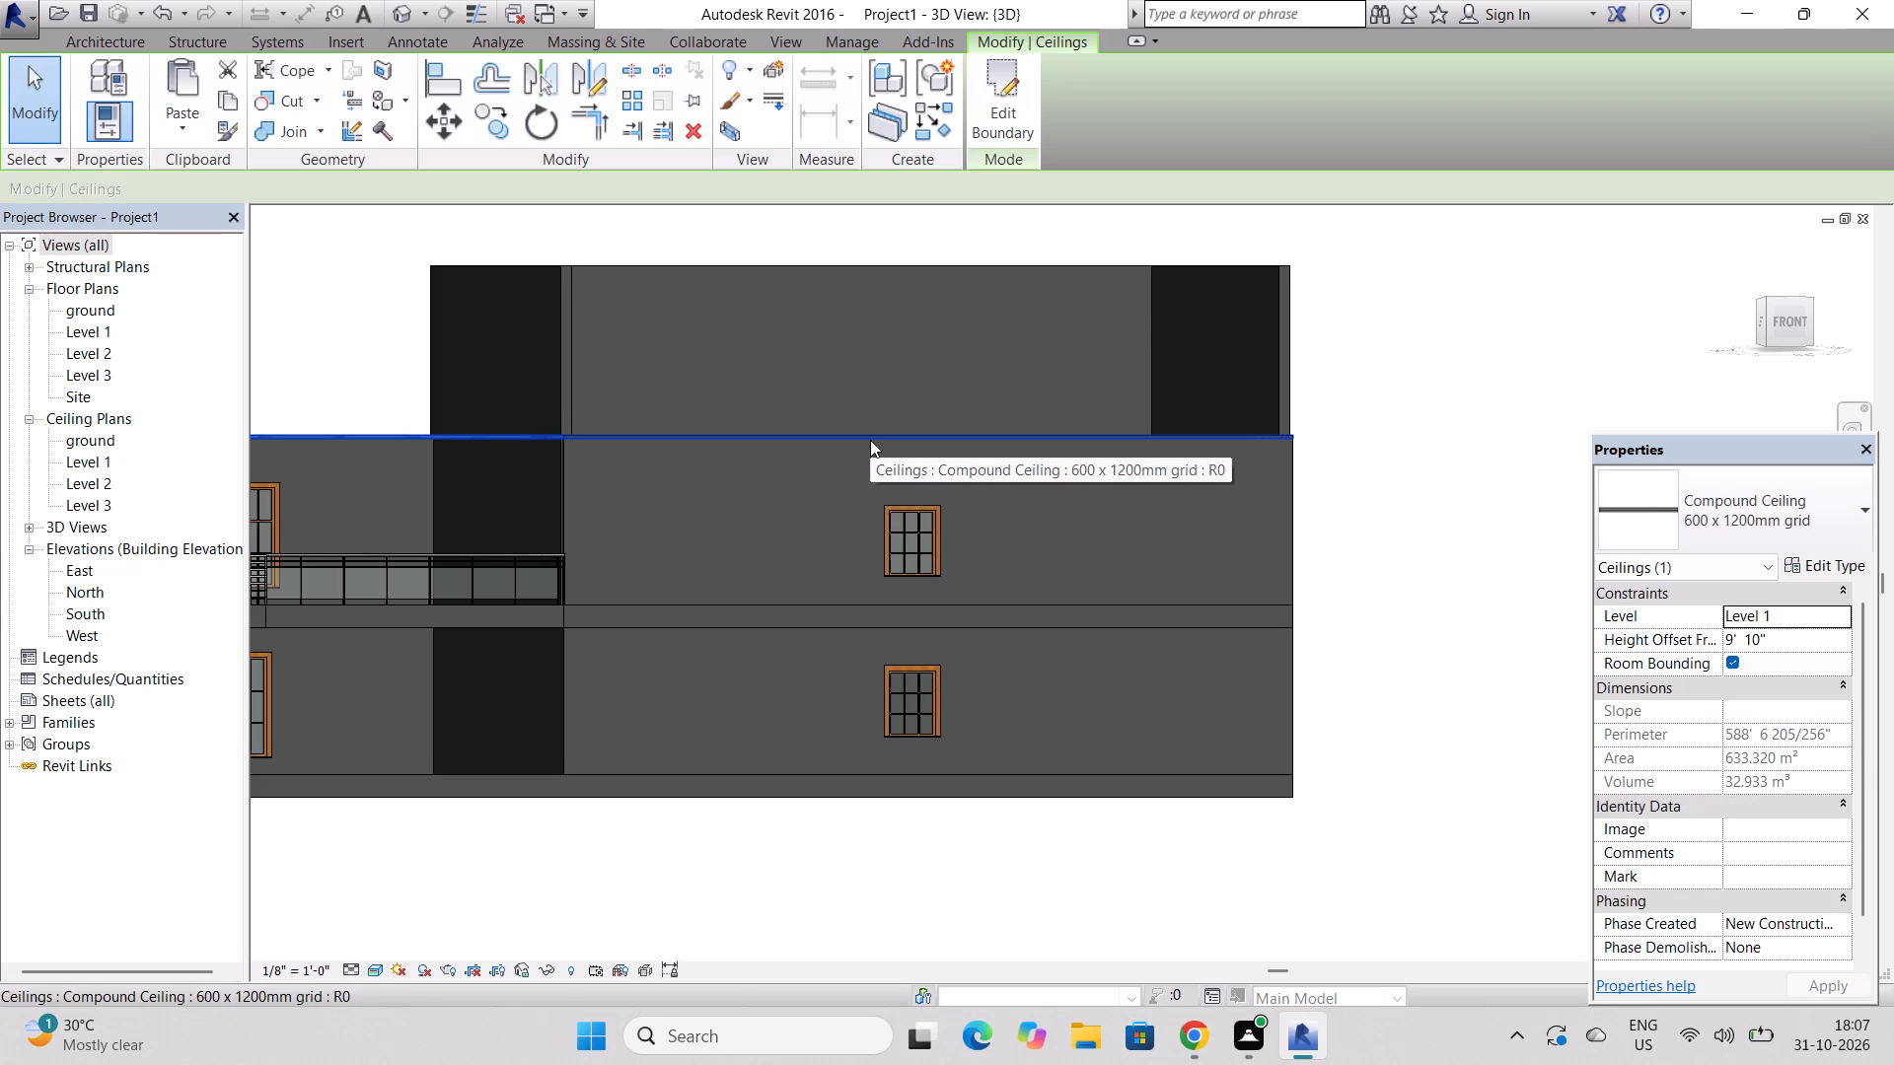
pyautogui.press('Escape')
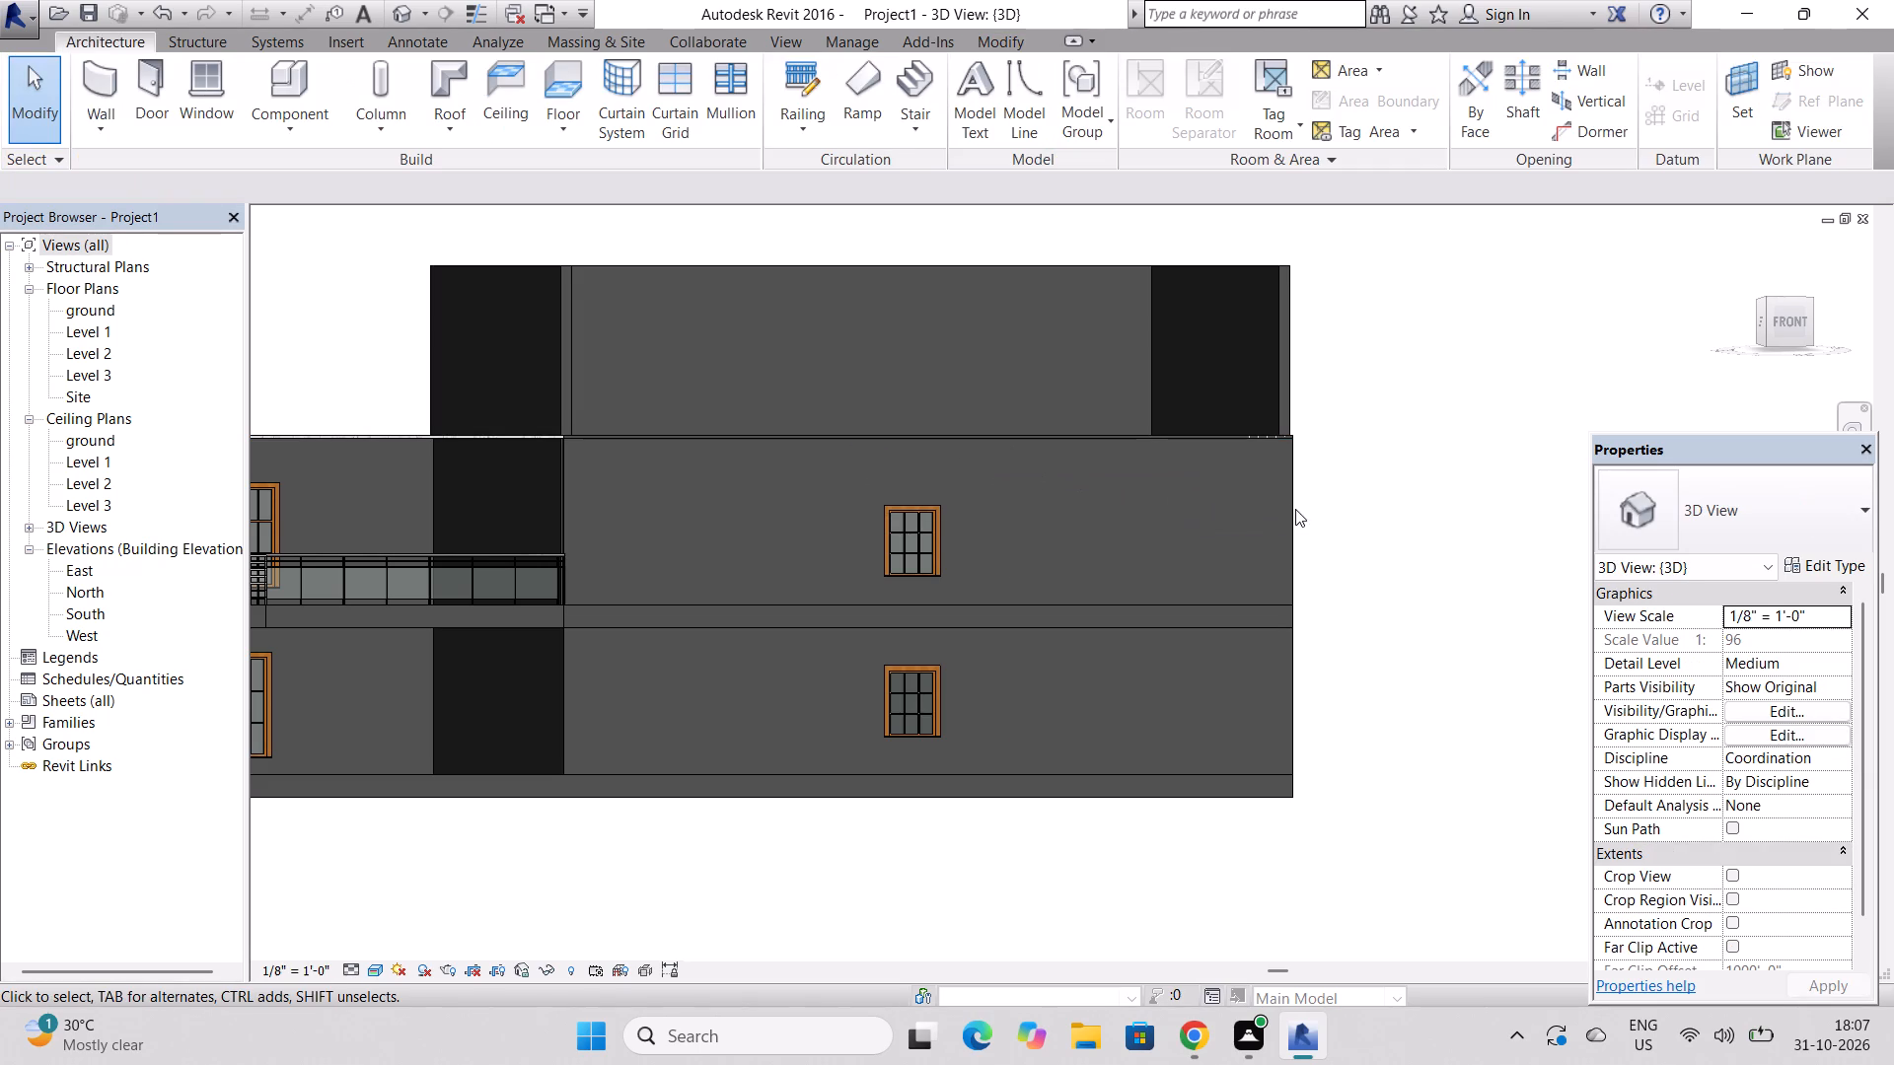
pyautogui.click(1292, 508)
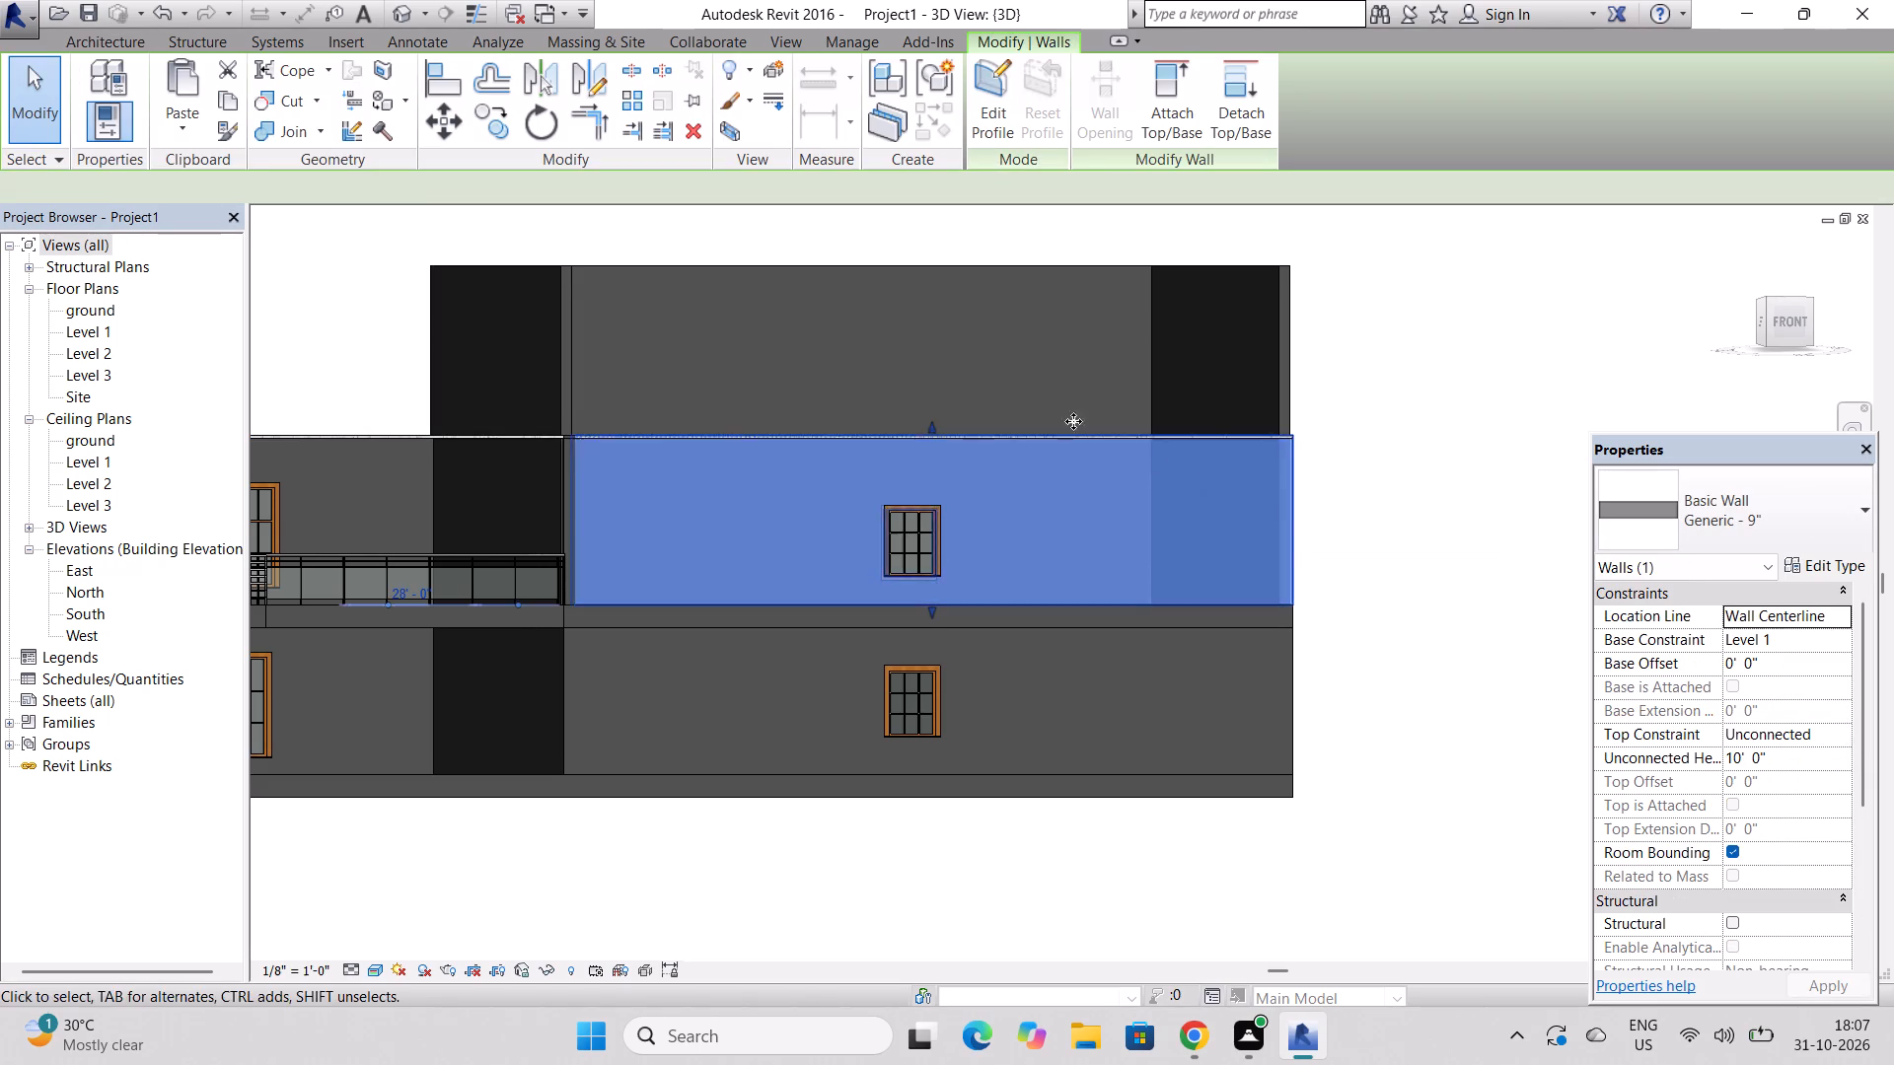
pyautogui.moveTo(932, 422); pyautogui.dragTo(930, 276)
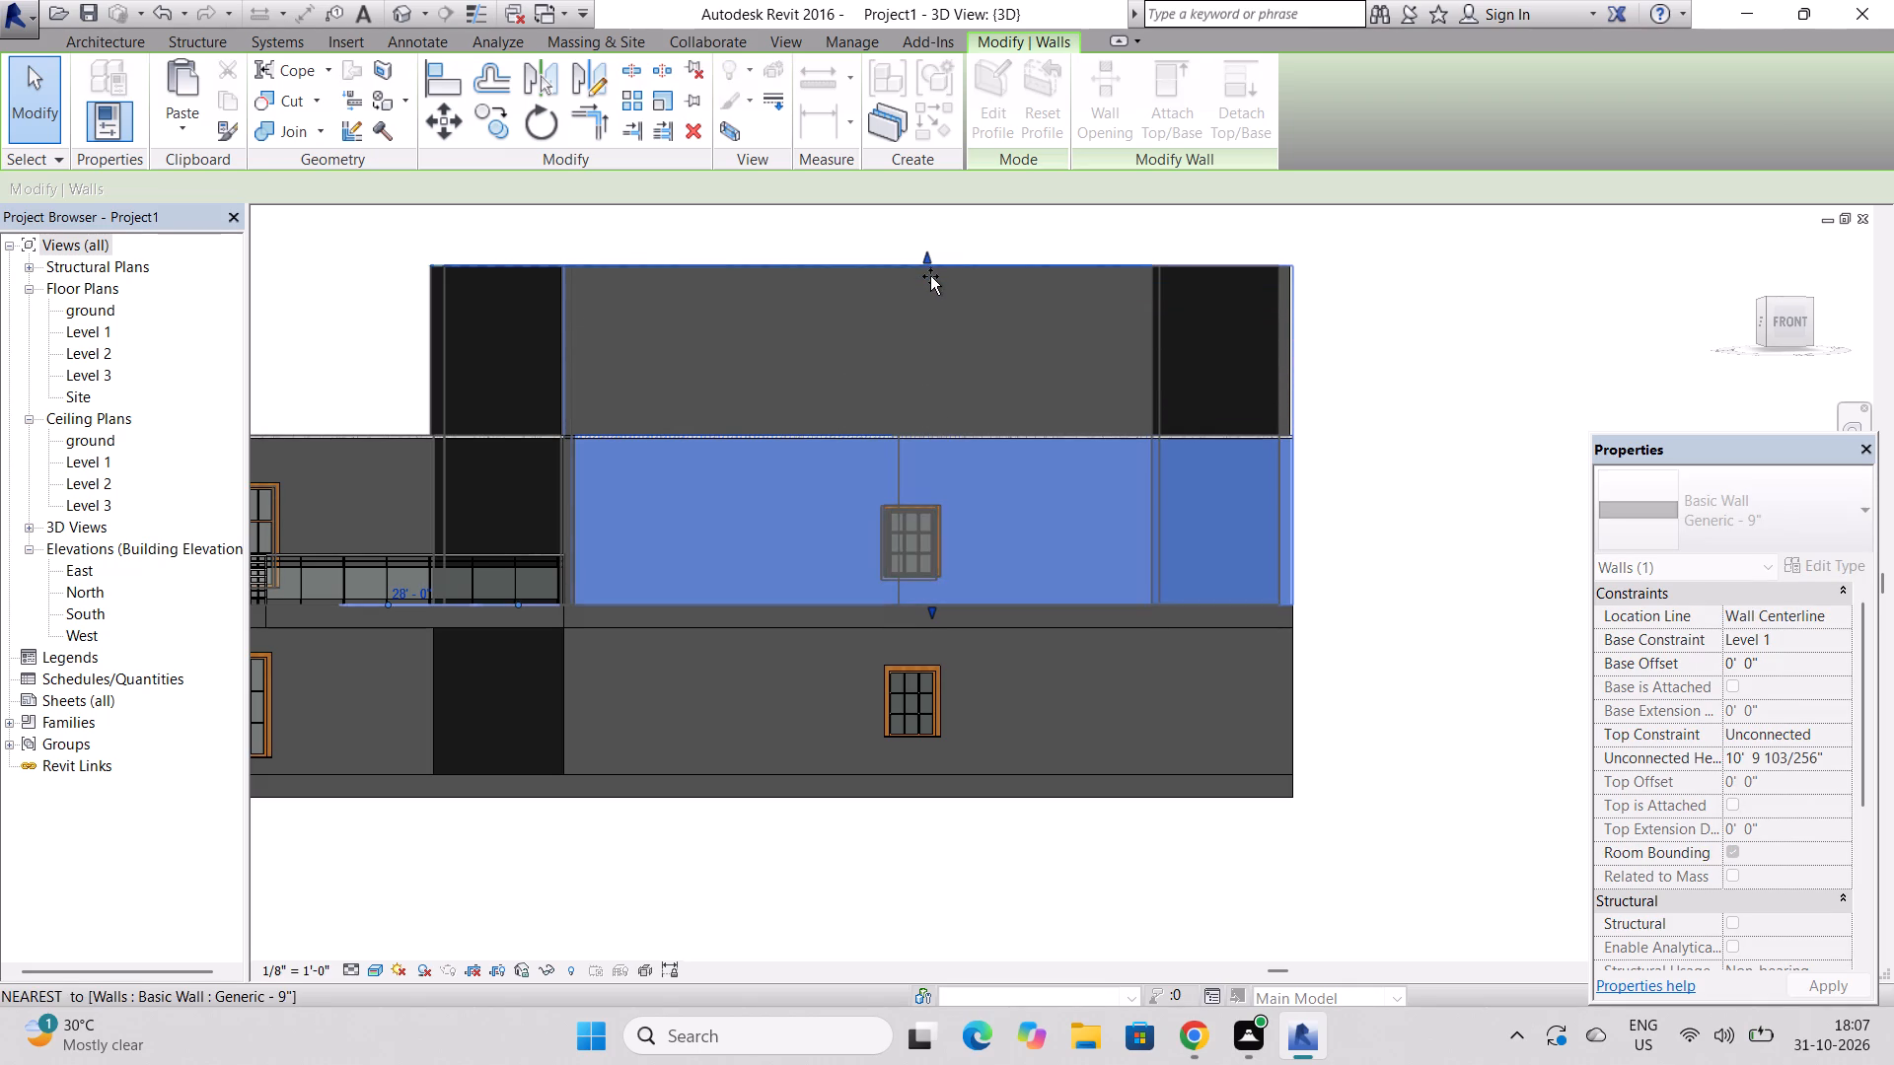
pyautogui.moveTo(930, 276); pyautogui.dragTo(930, 268)
pyautogui.press('Escape')
pyautogui.press('Escape')
pyautogui.press('Escape')
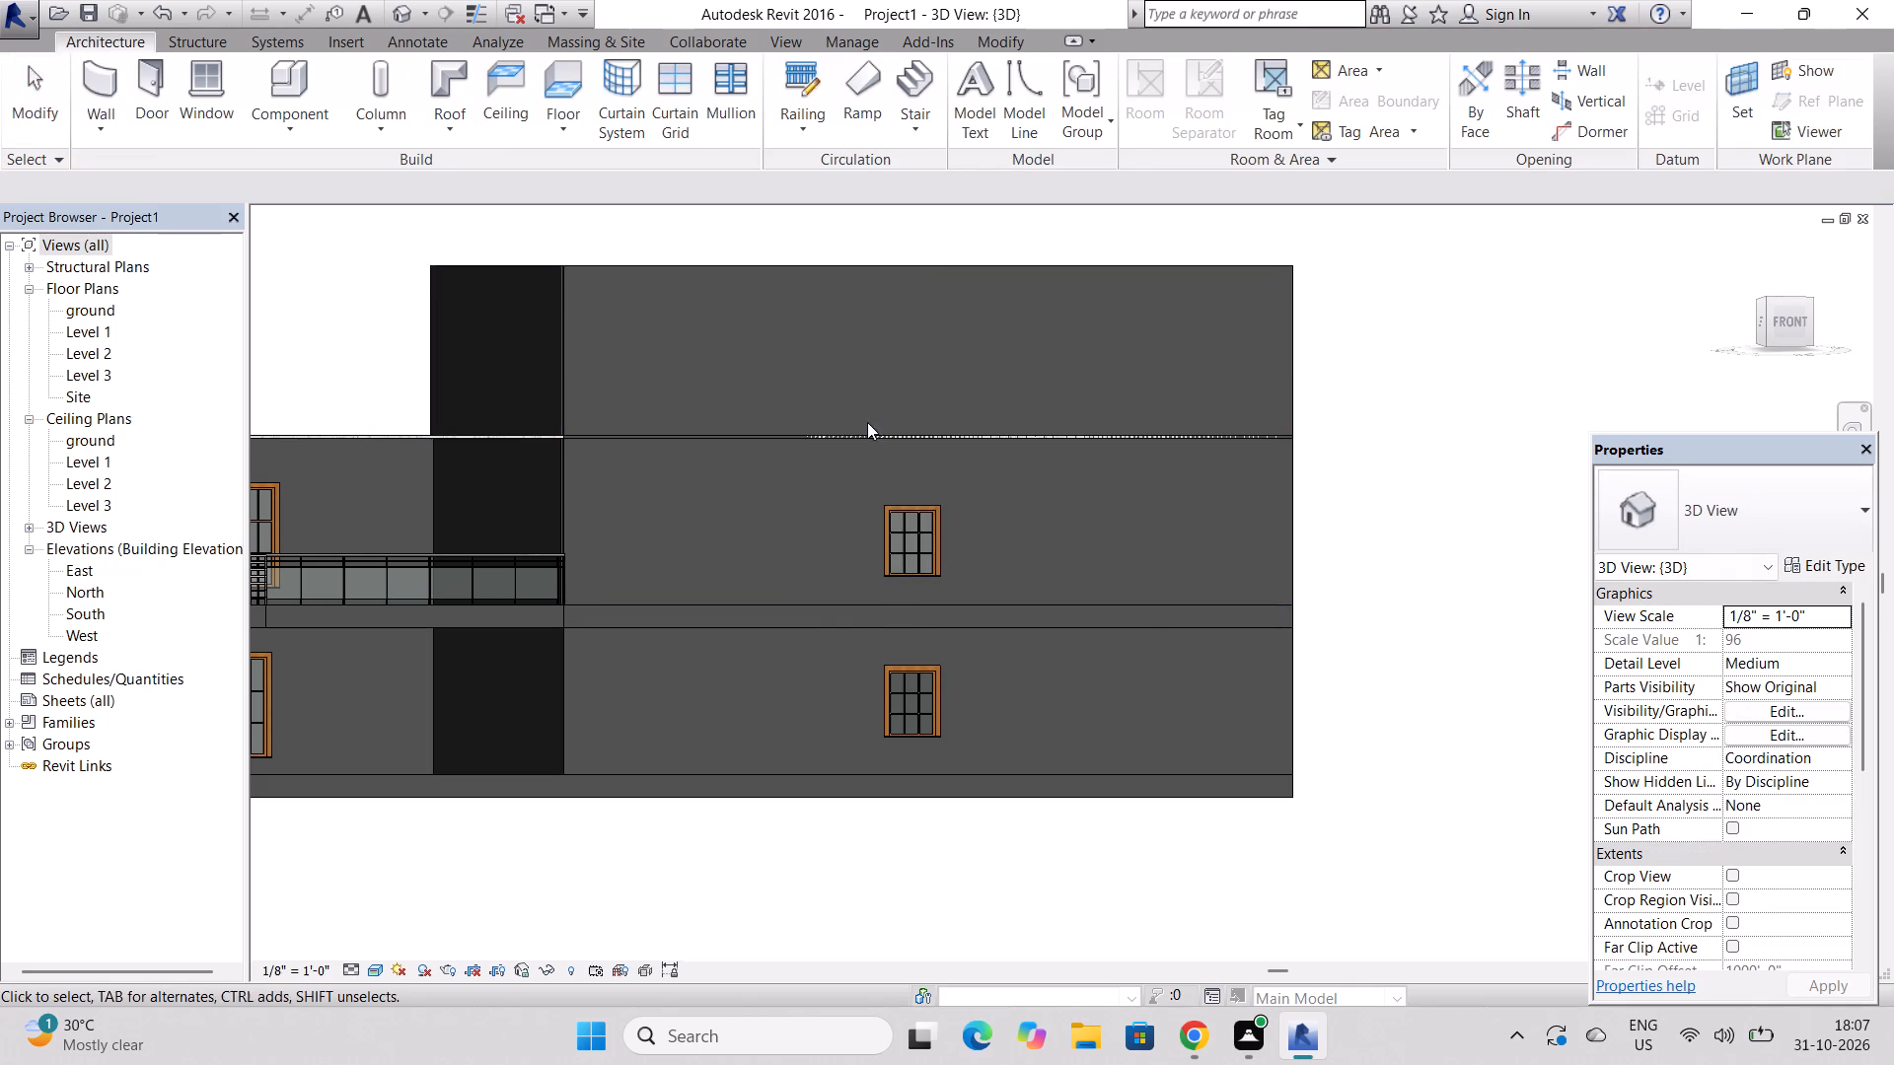
# Examine the east block's front wall, windows and roof parapets from the front and from above in the 3D view.
pyautogui.scroll(-4, 867, 423)
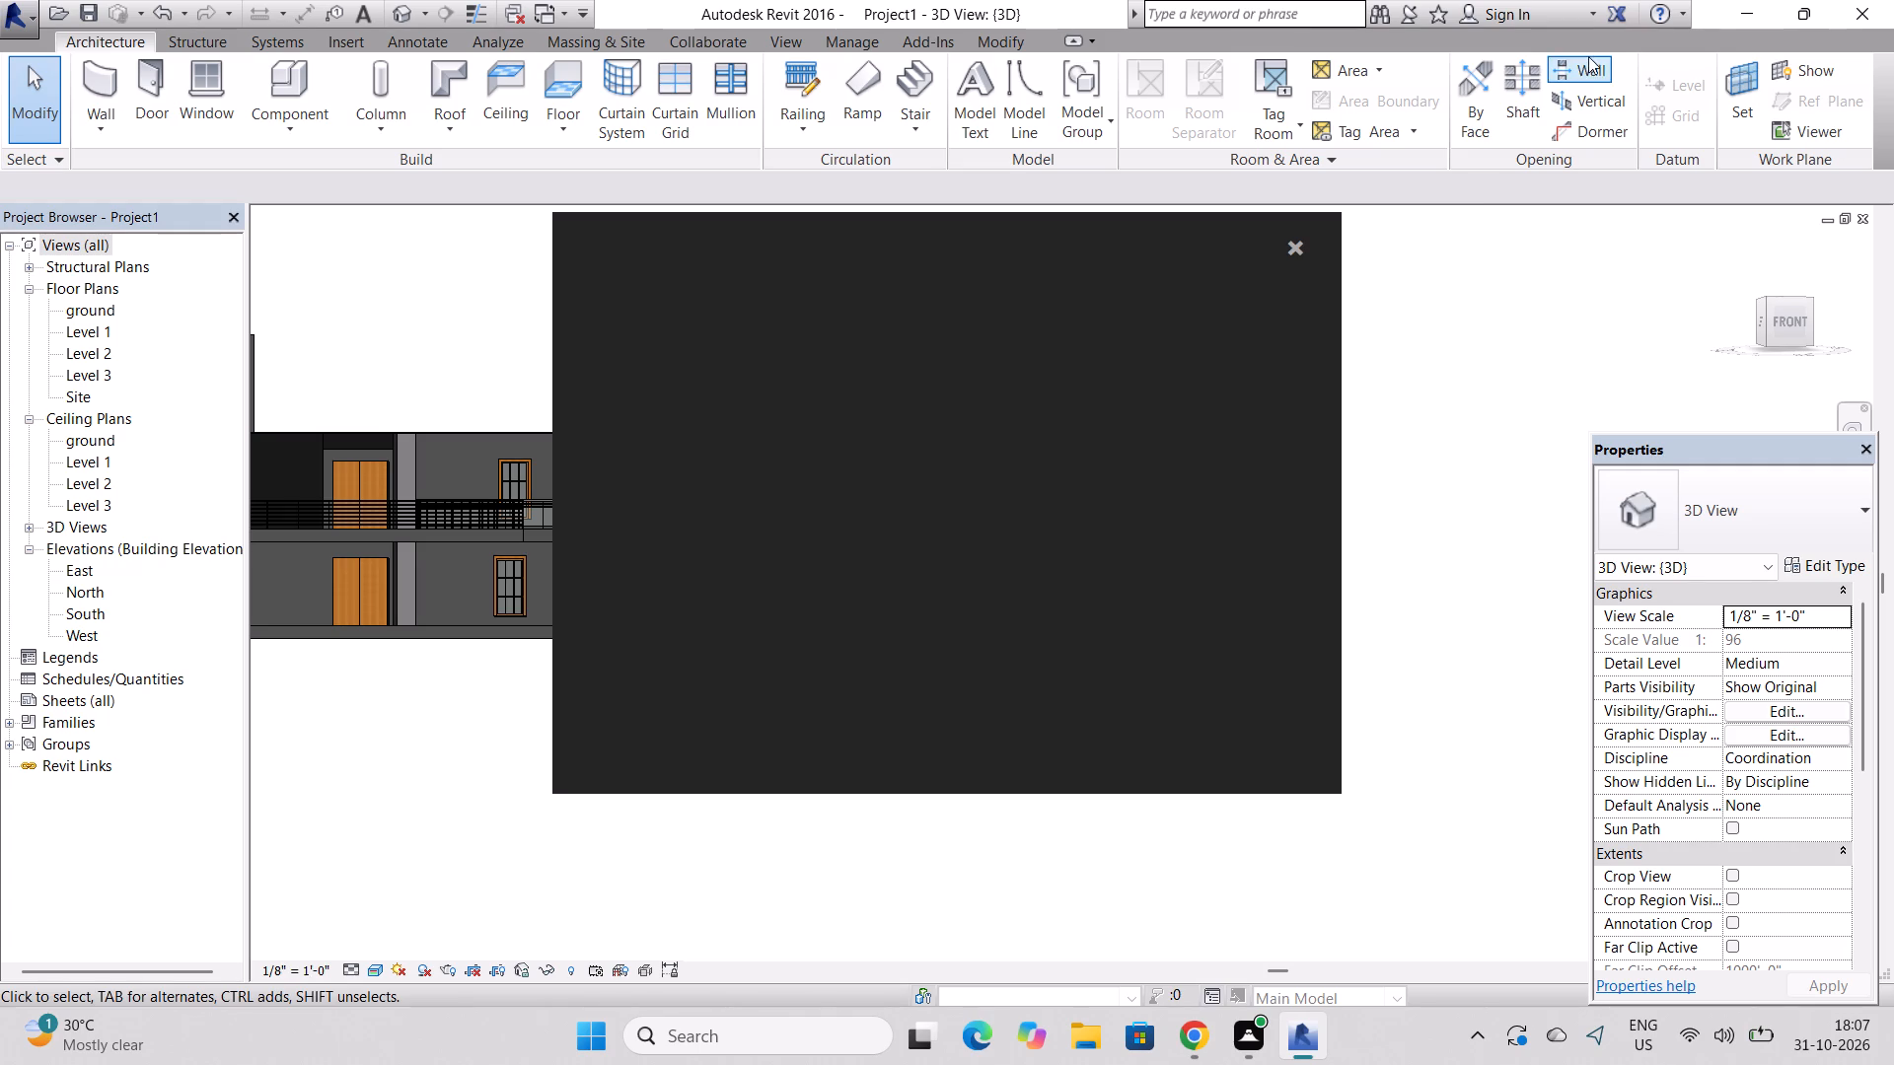
pyautogui.click(1301, 240)
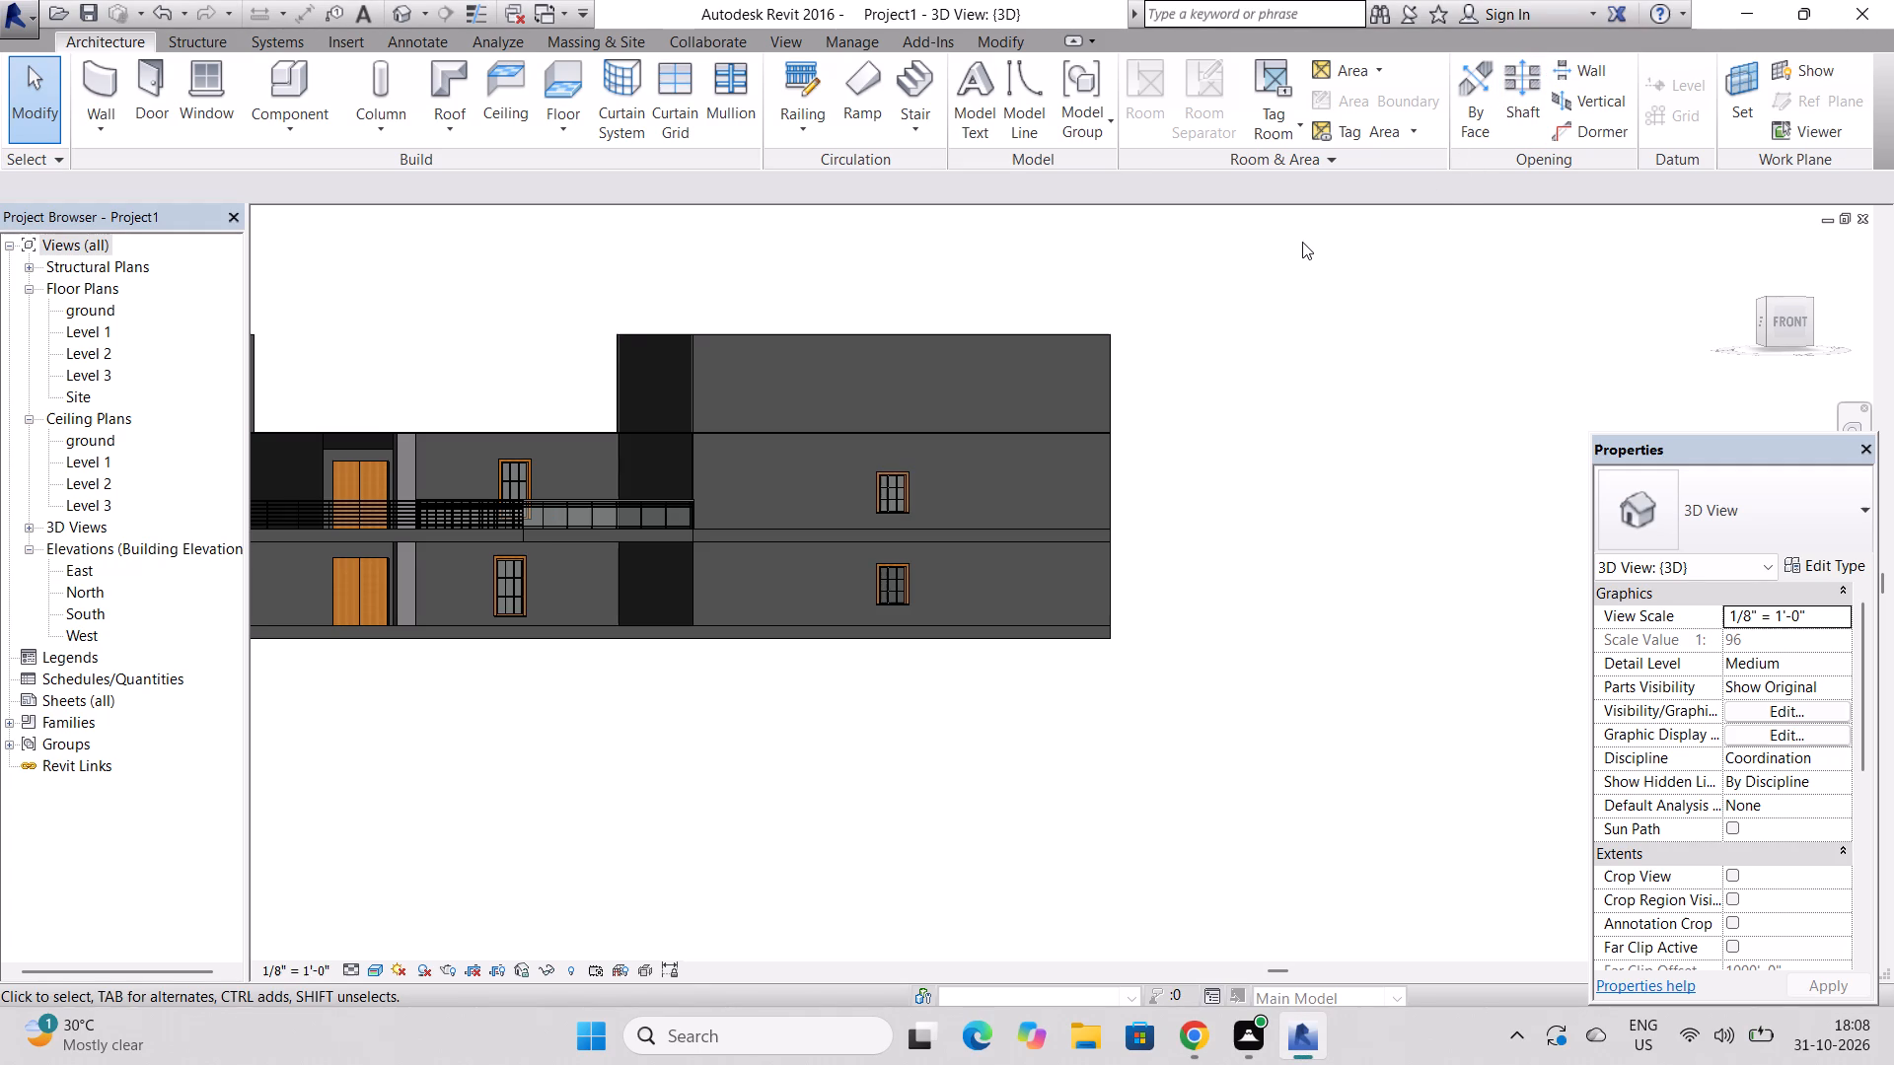
pyautogui.scroll(3, 903, 460)
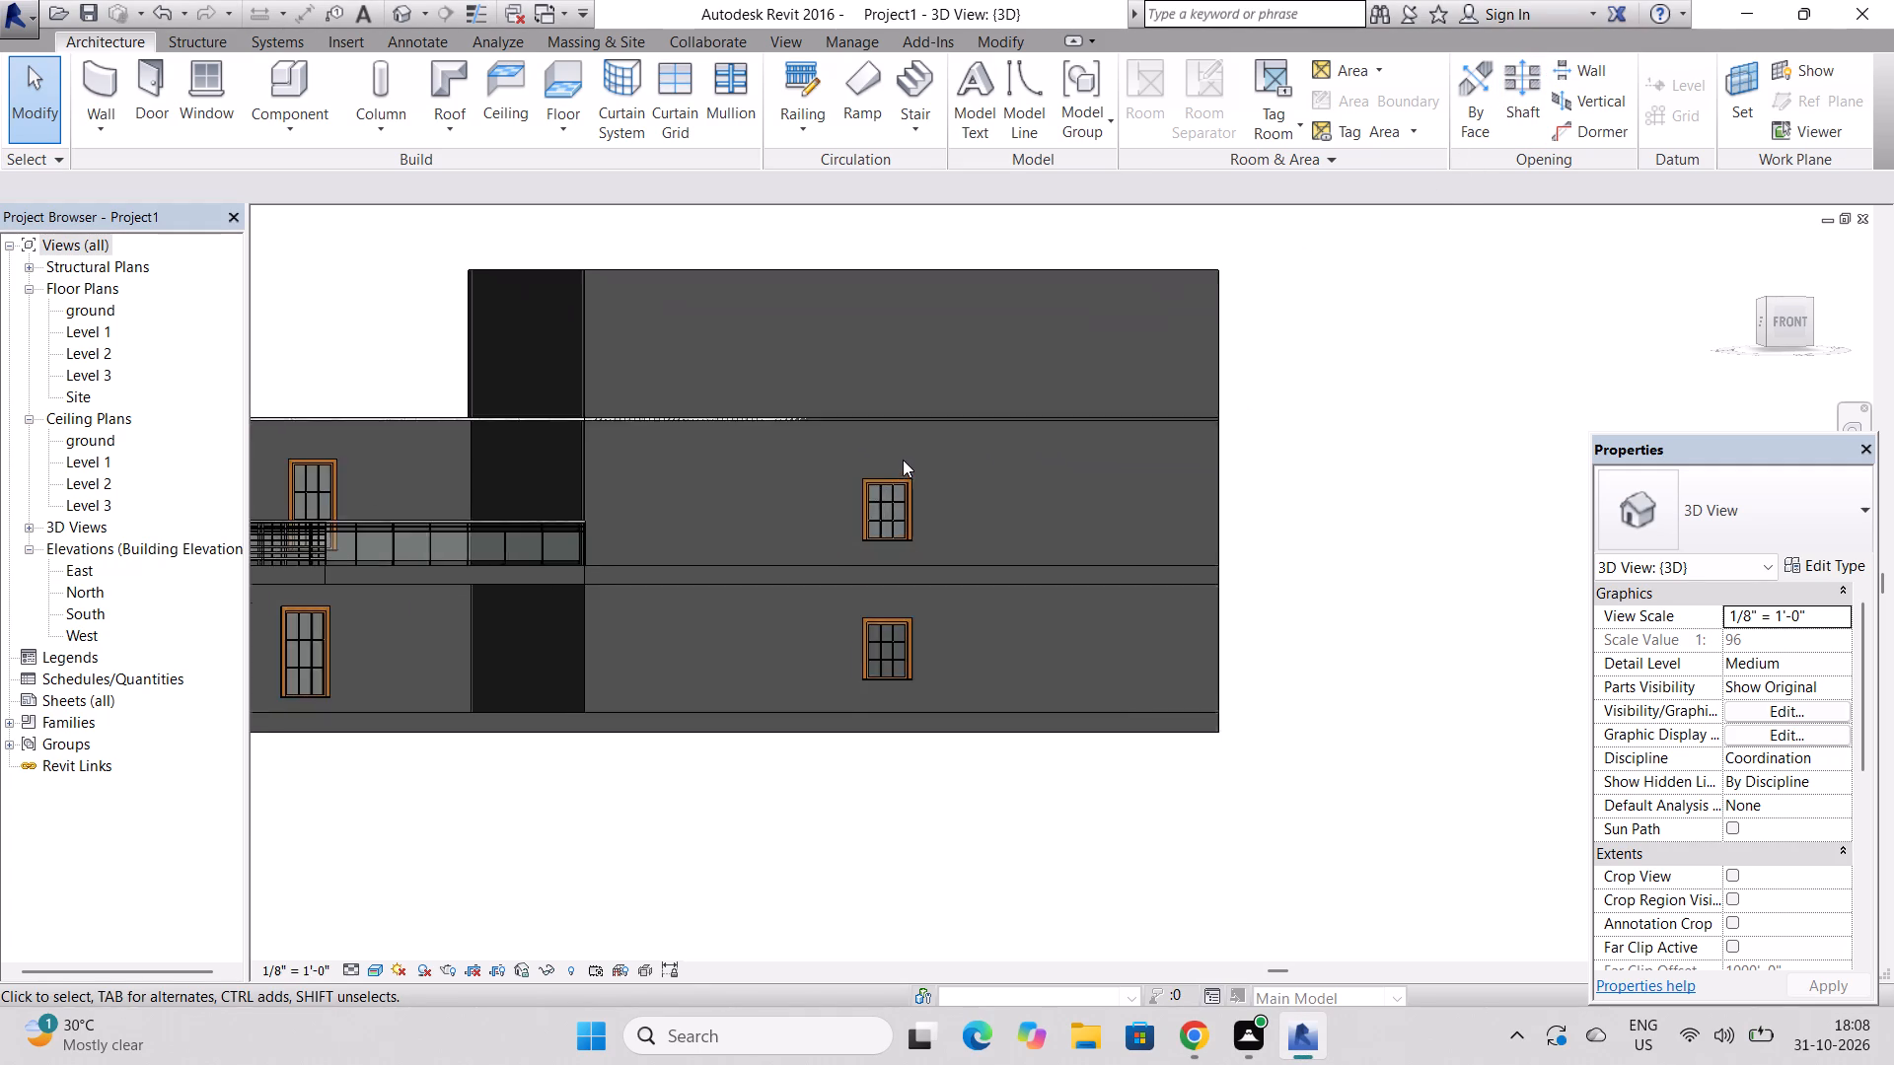
pyautogui.scroll(5, 903, 460)
pyautogui.scroll(-6, 902, 460)
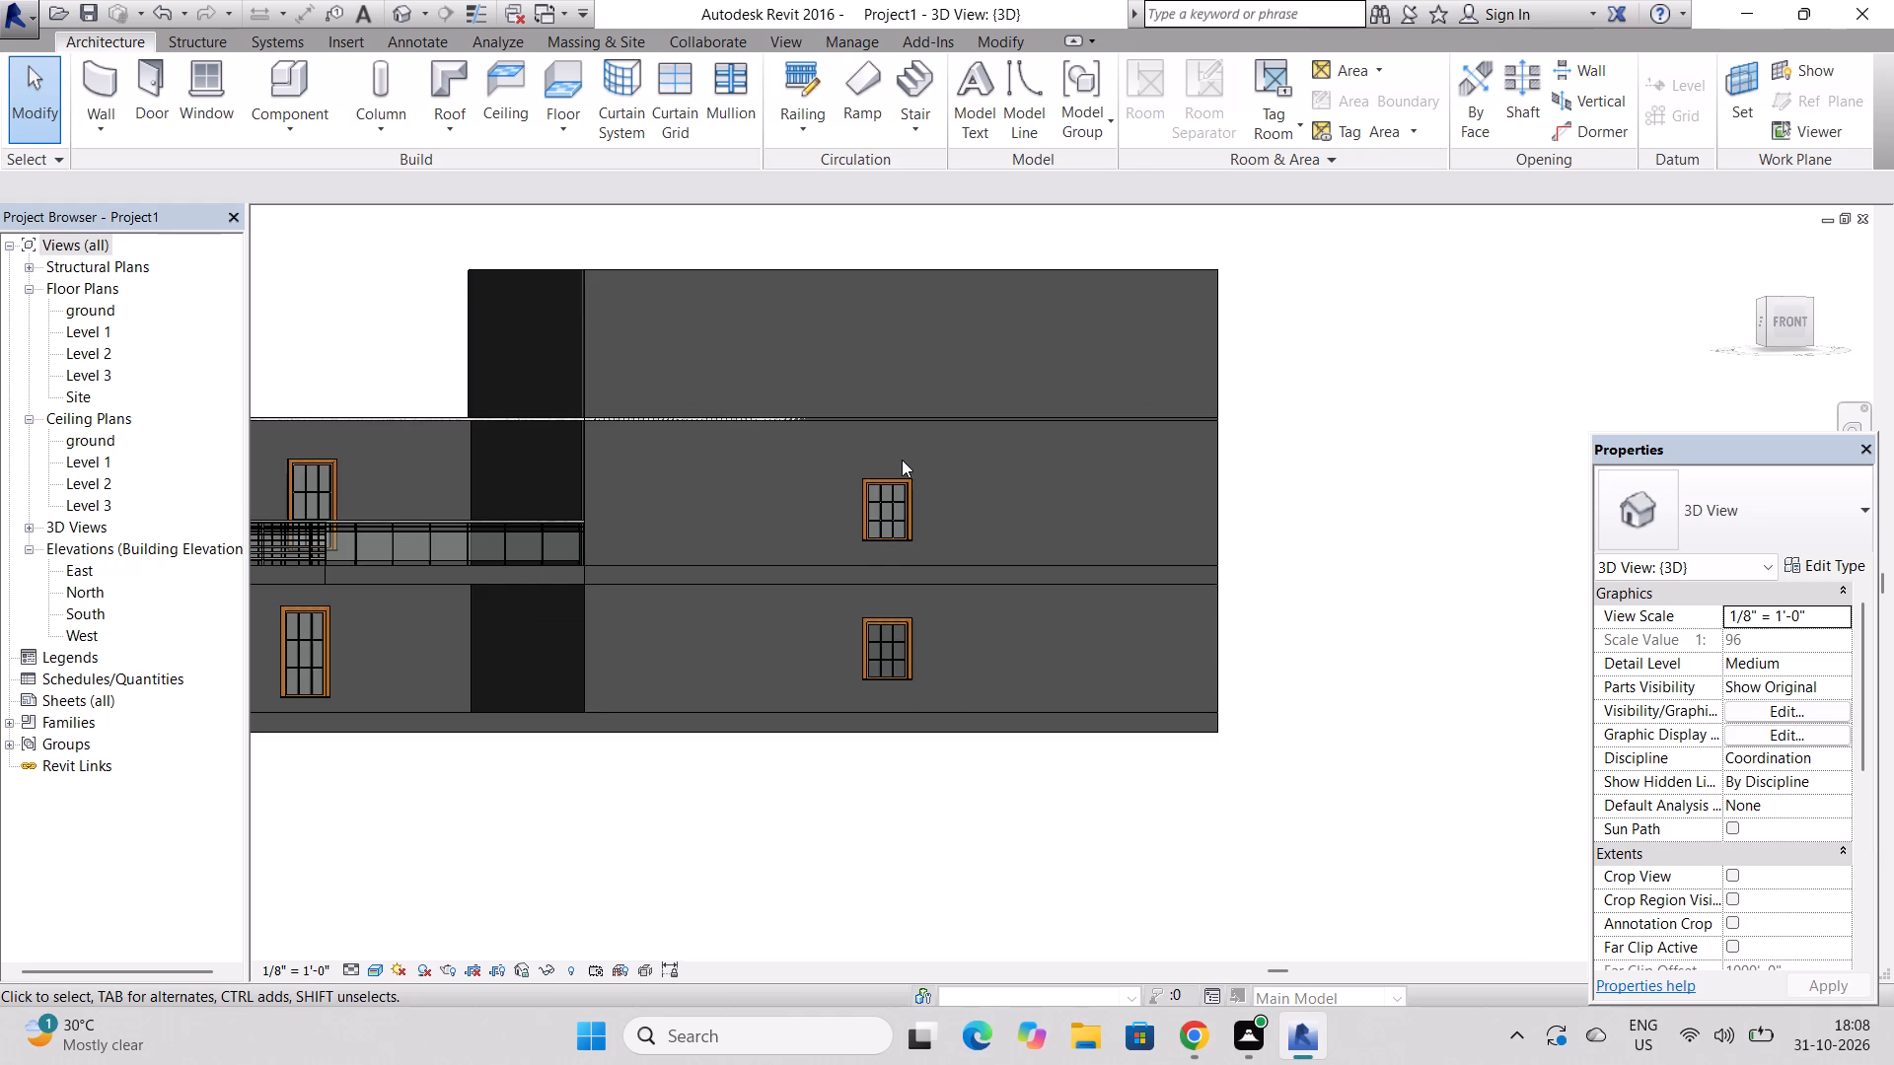
pyautogui.scroll(-2, 902, 460)
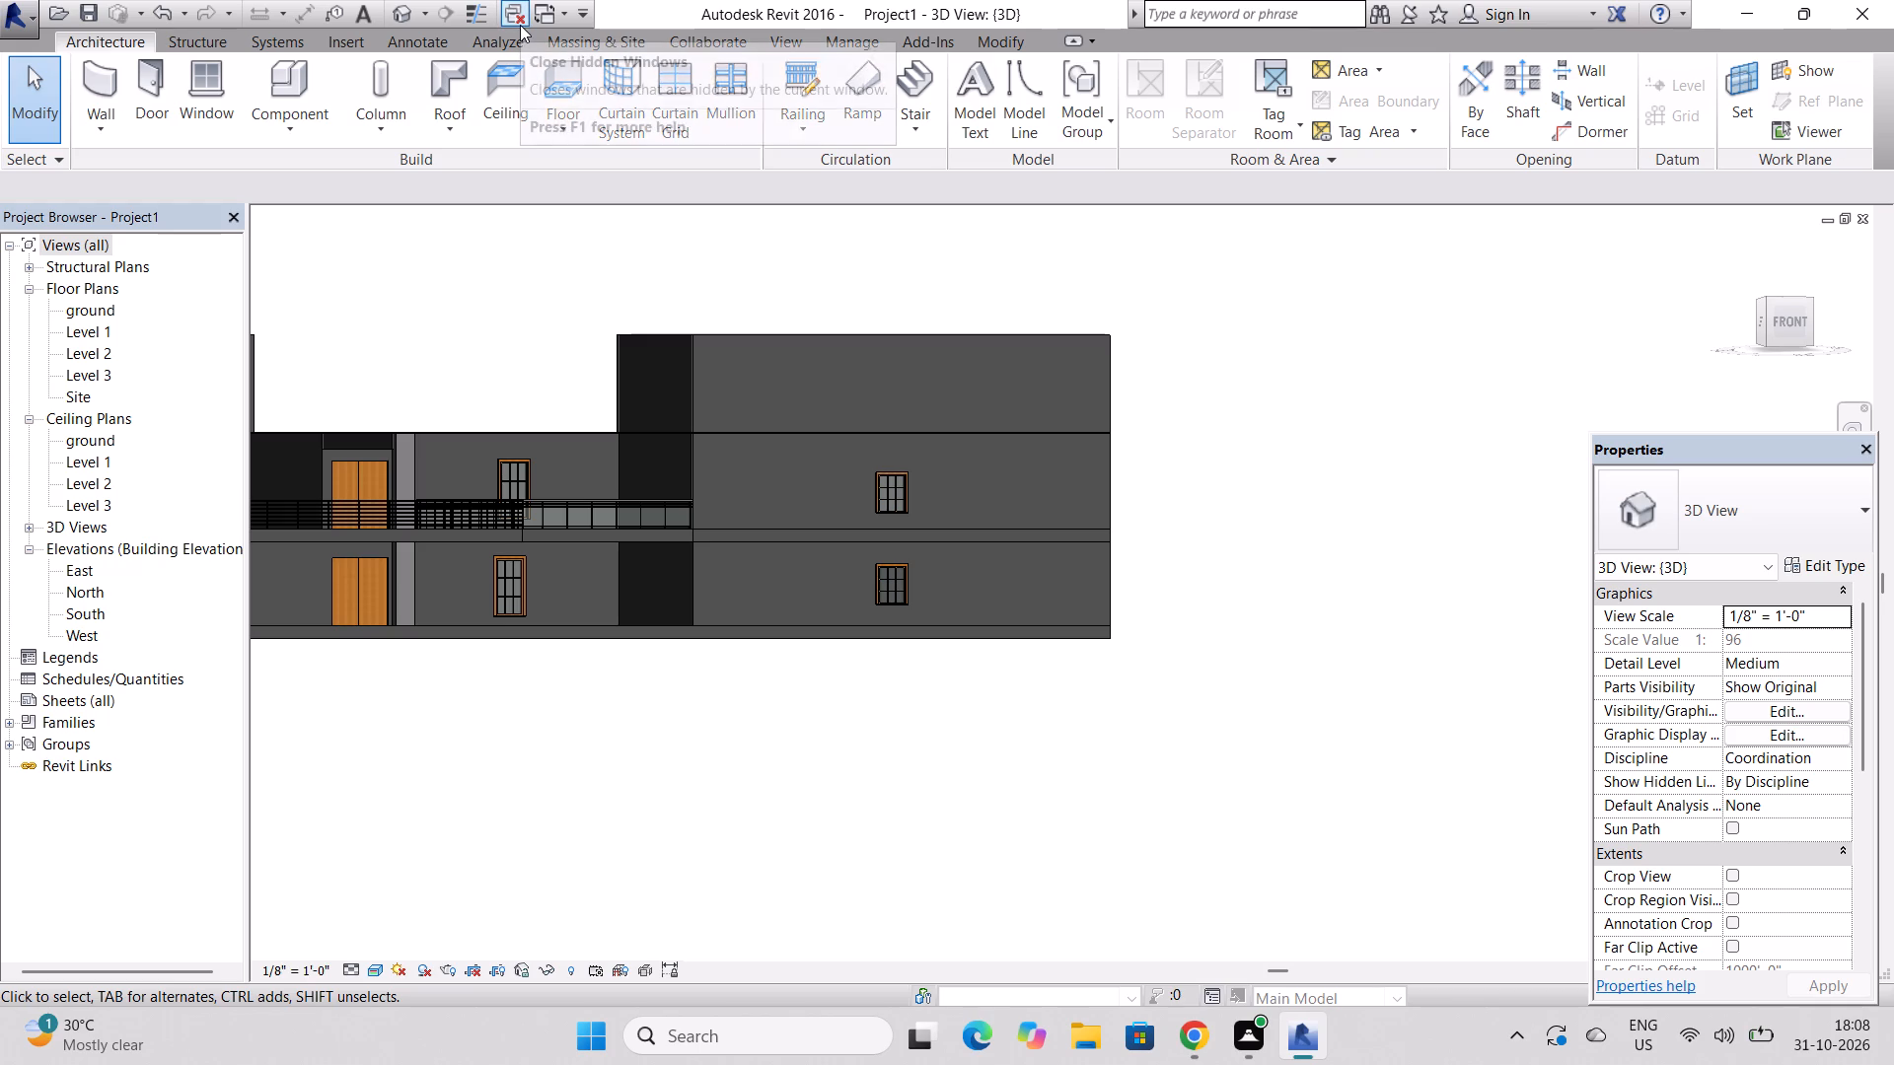
pyautogui.scroll(-4, 560, 505)
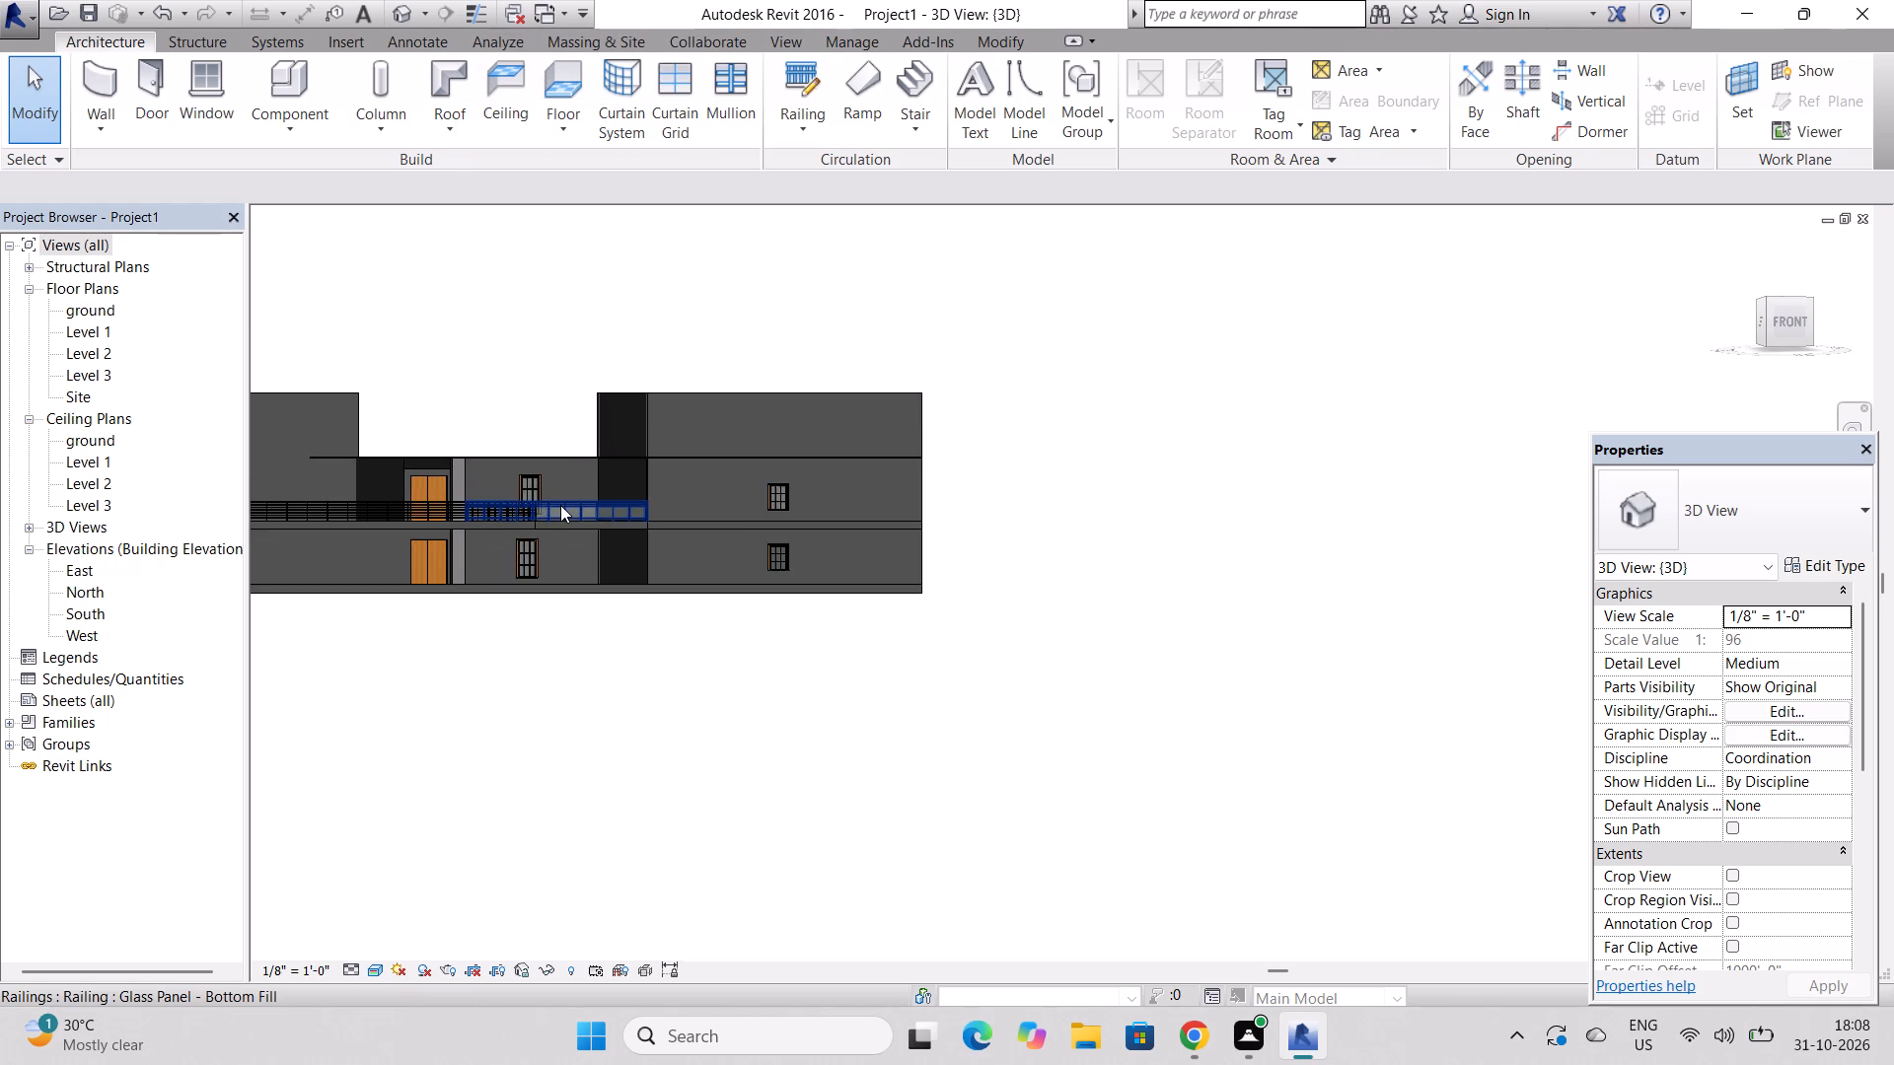
pyautogui.moveTo(1767, 302); pyautogui.dragTo(1767, 304)
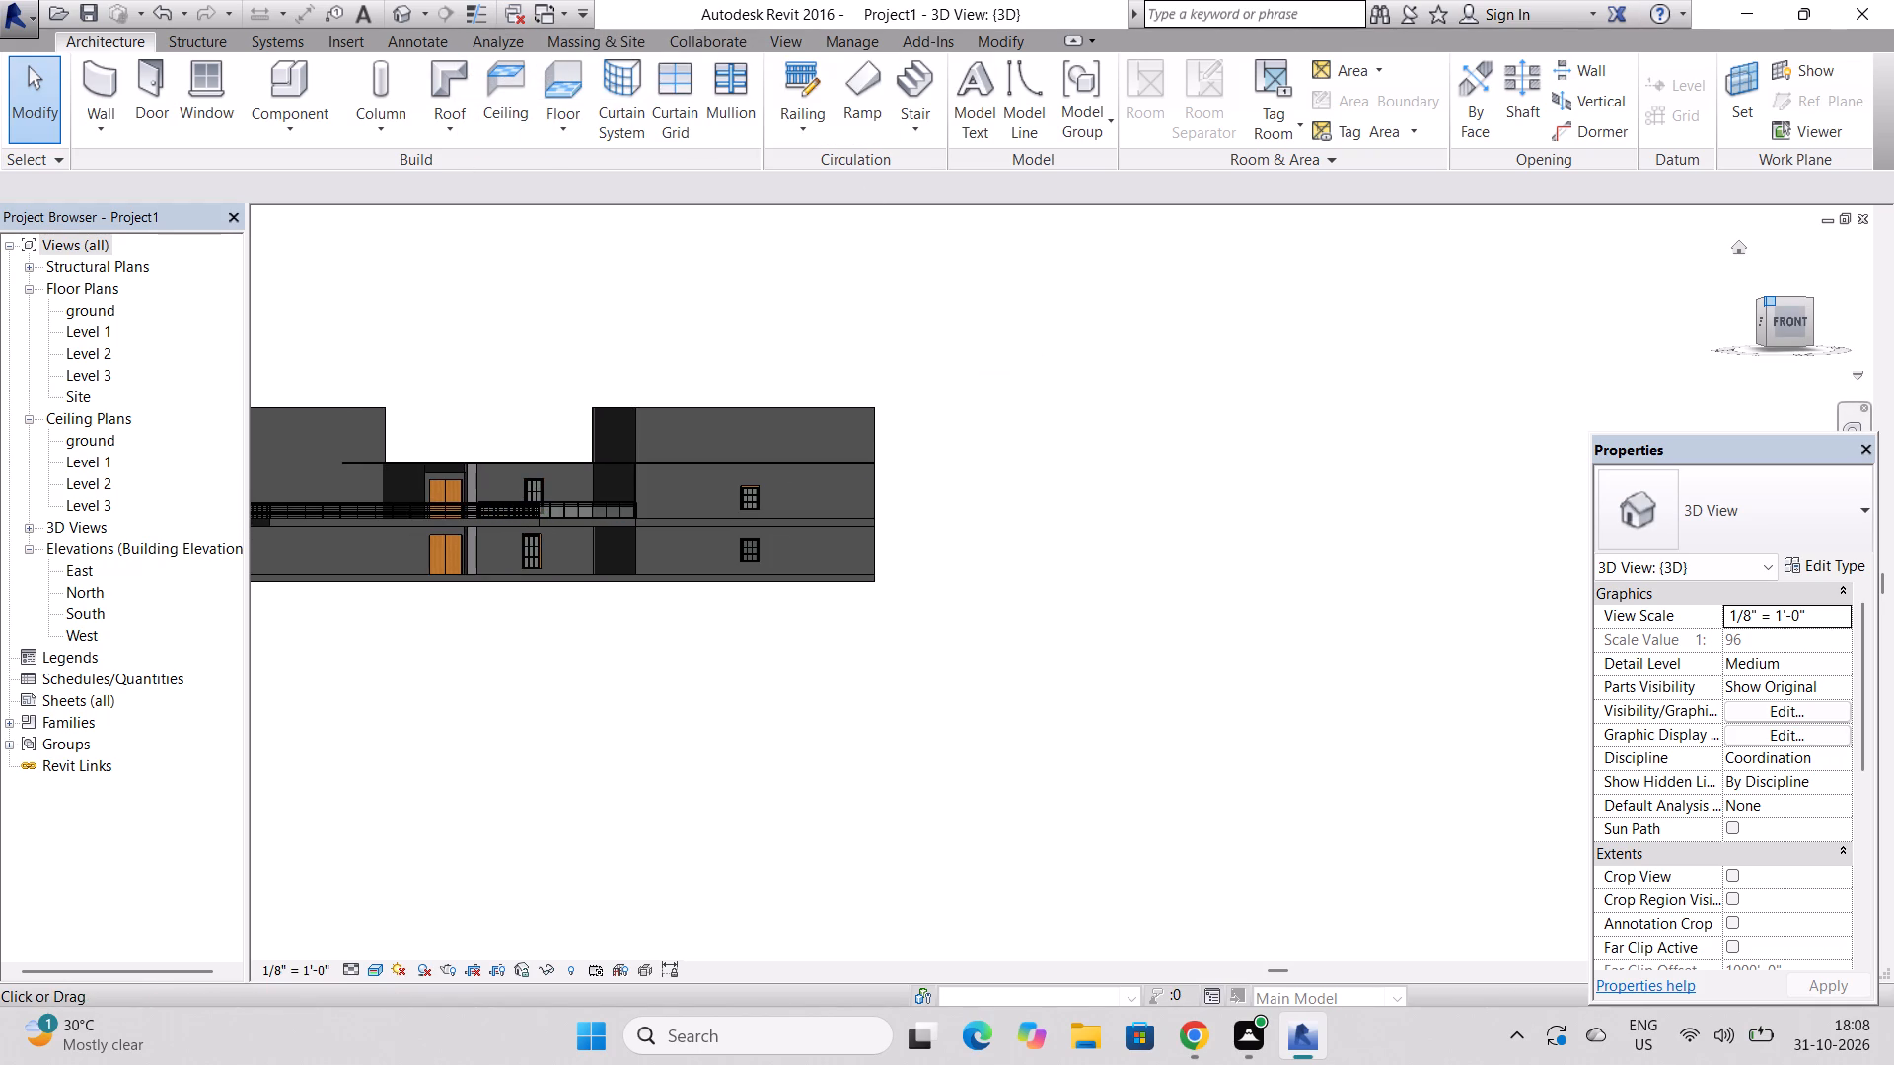
pyautogui.moveTo(1767, 304); pyautogui.dragTo(1750, 287)
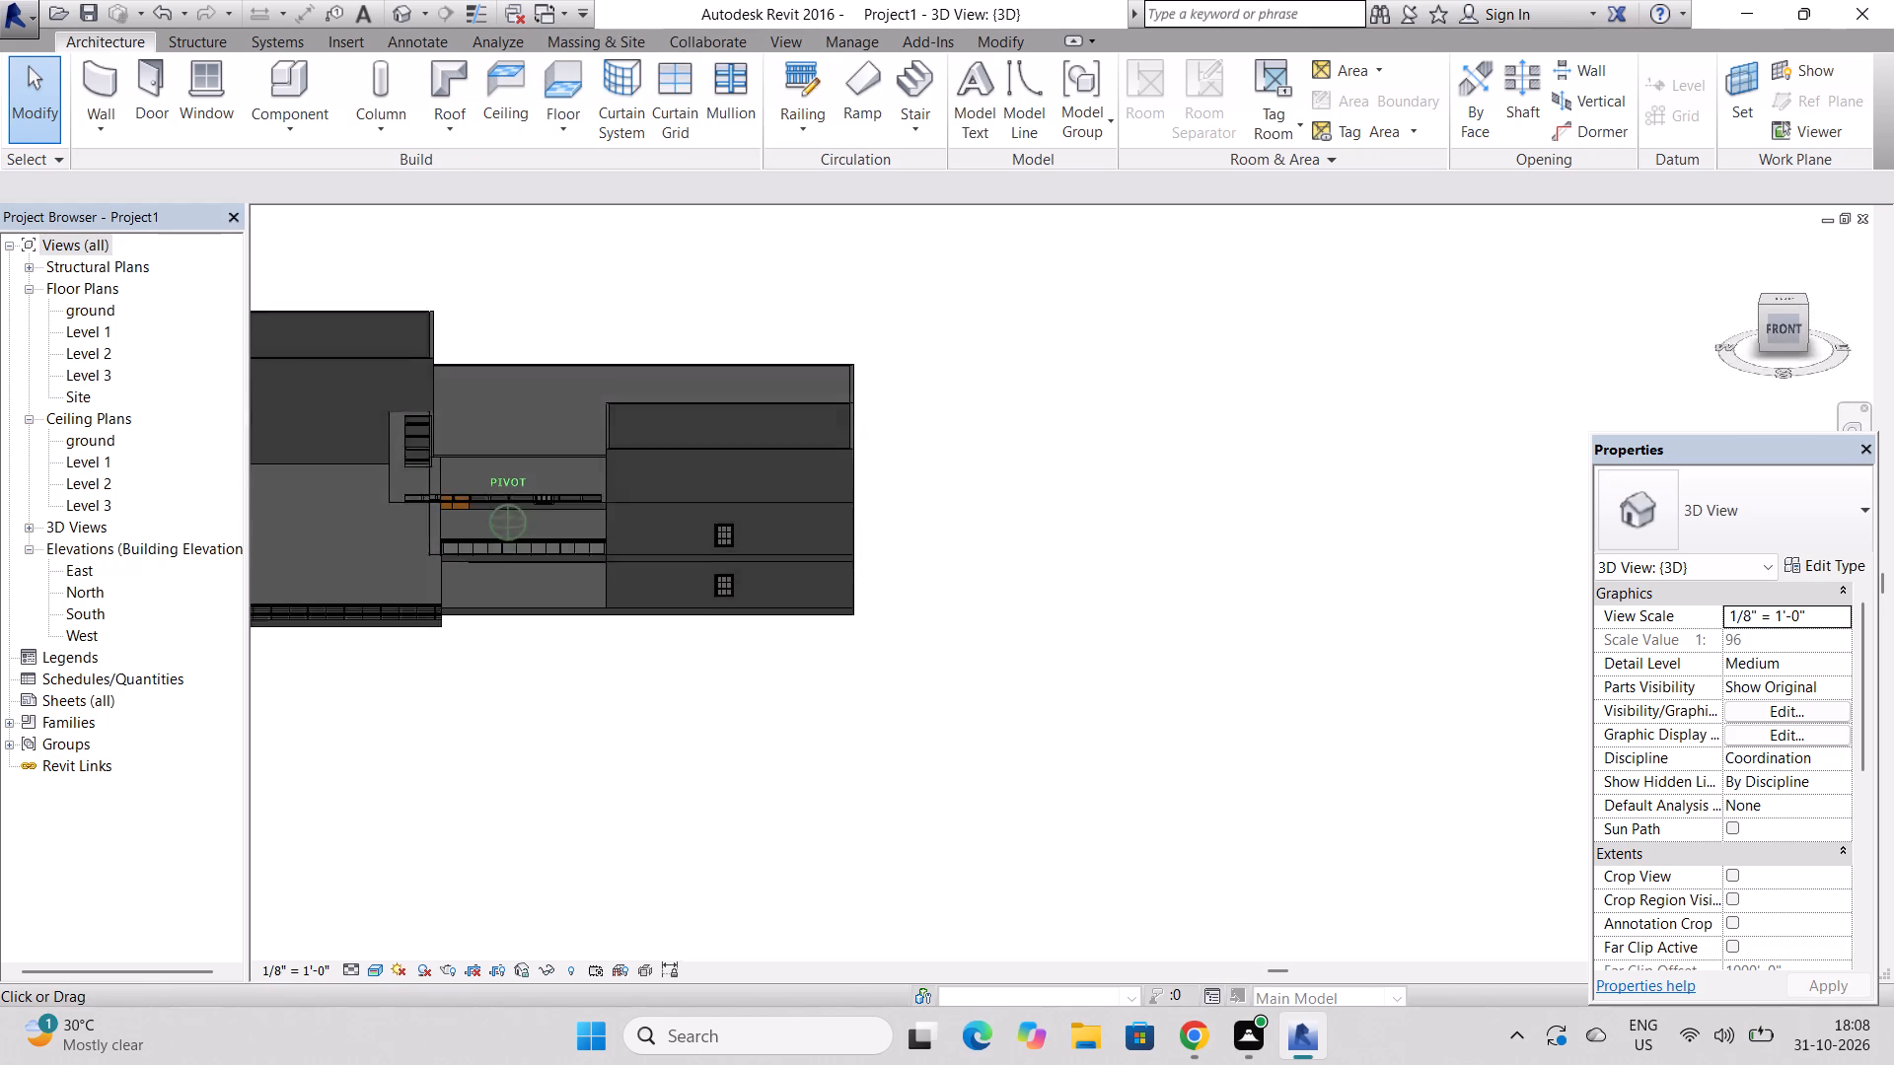
pyautogui.moveTo(1750, 287); pyautogui.dragTo(1843, 363)
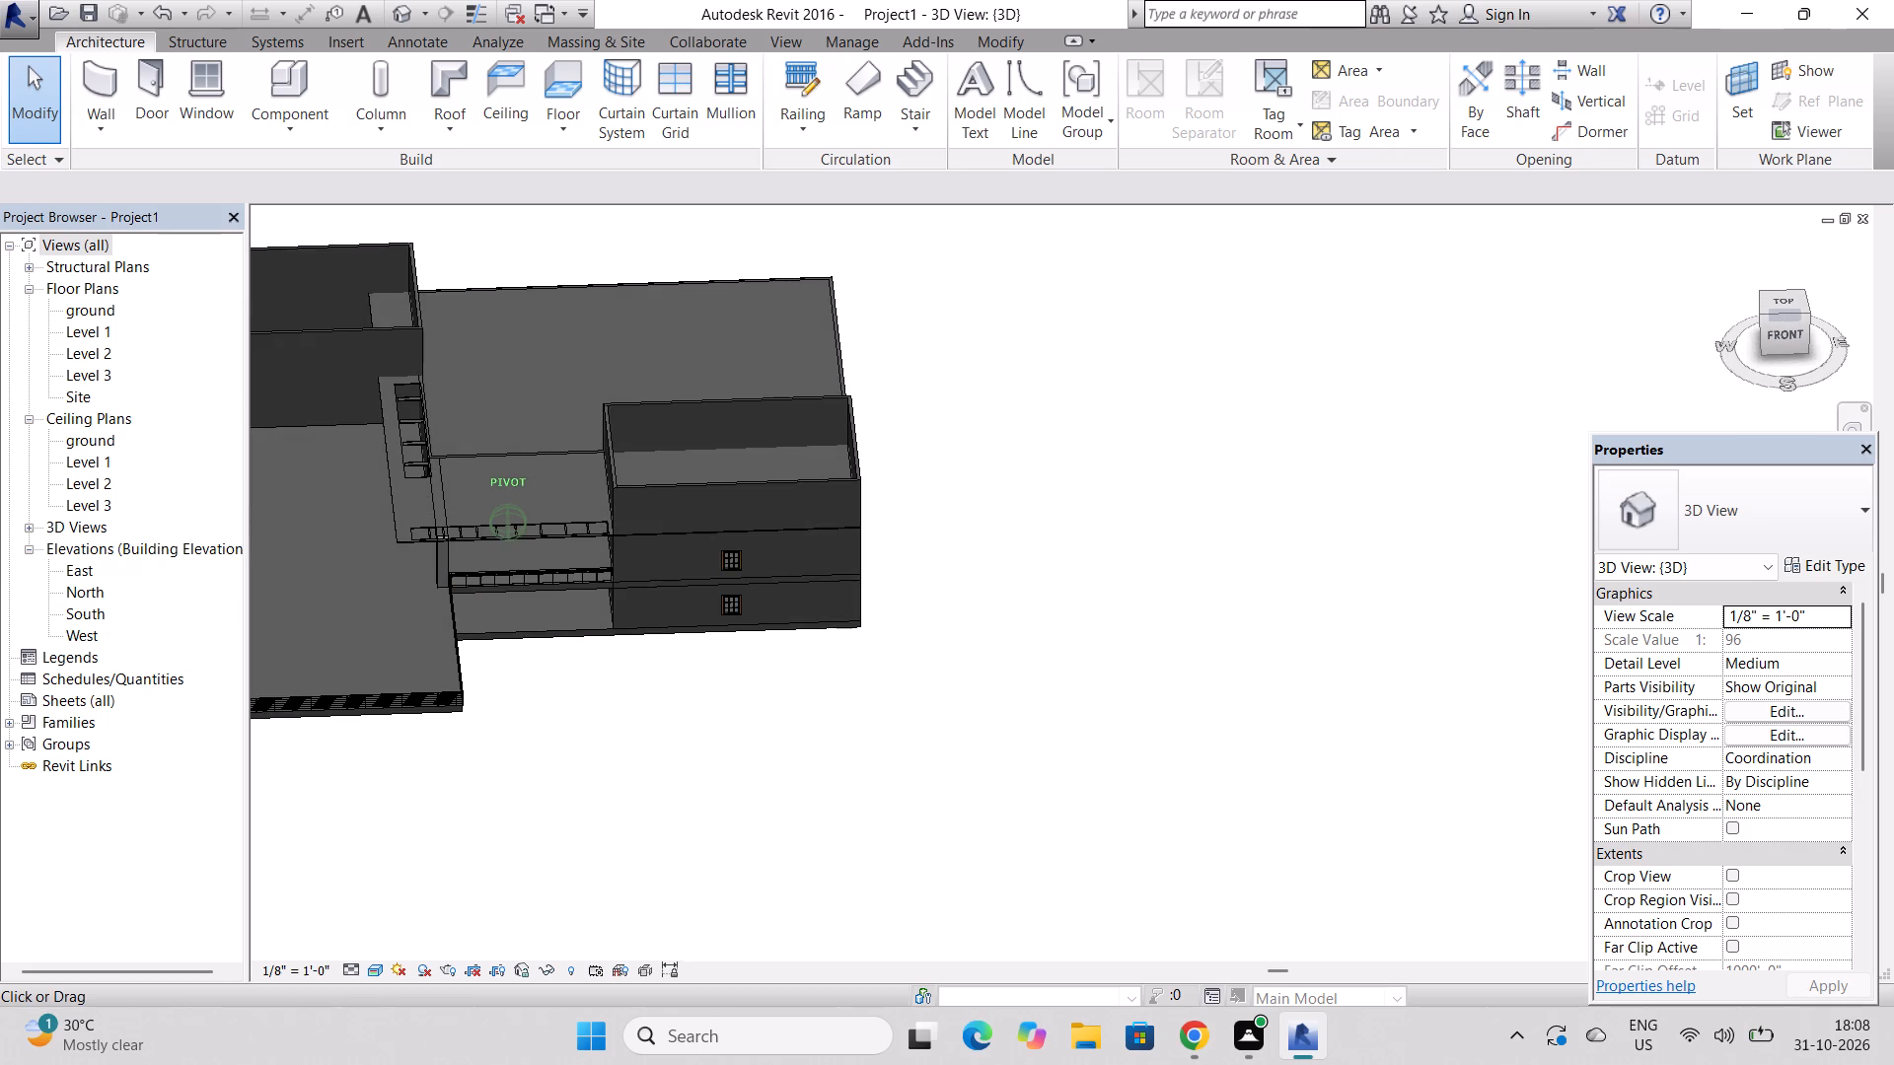
pyautogui.moveTo(1843, 363); pyautogui.dragTo(278, 351)
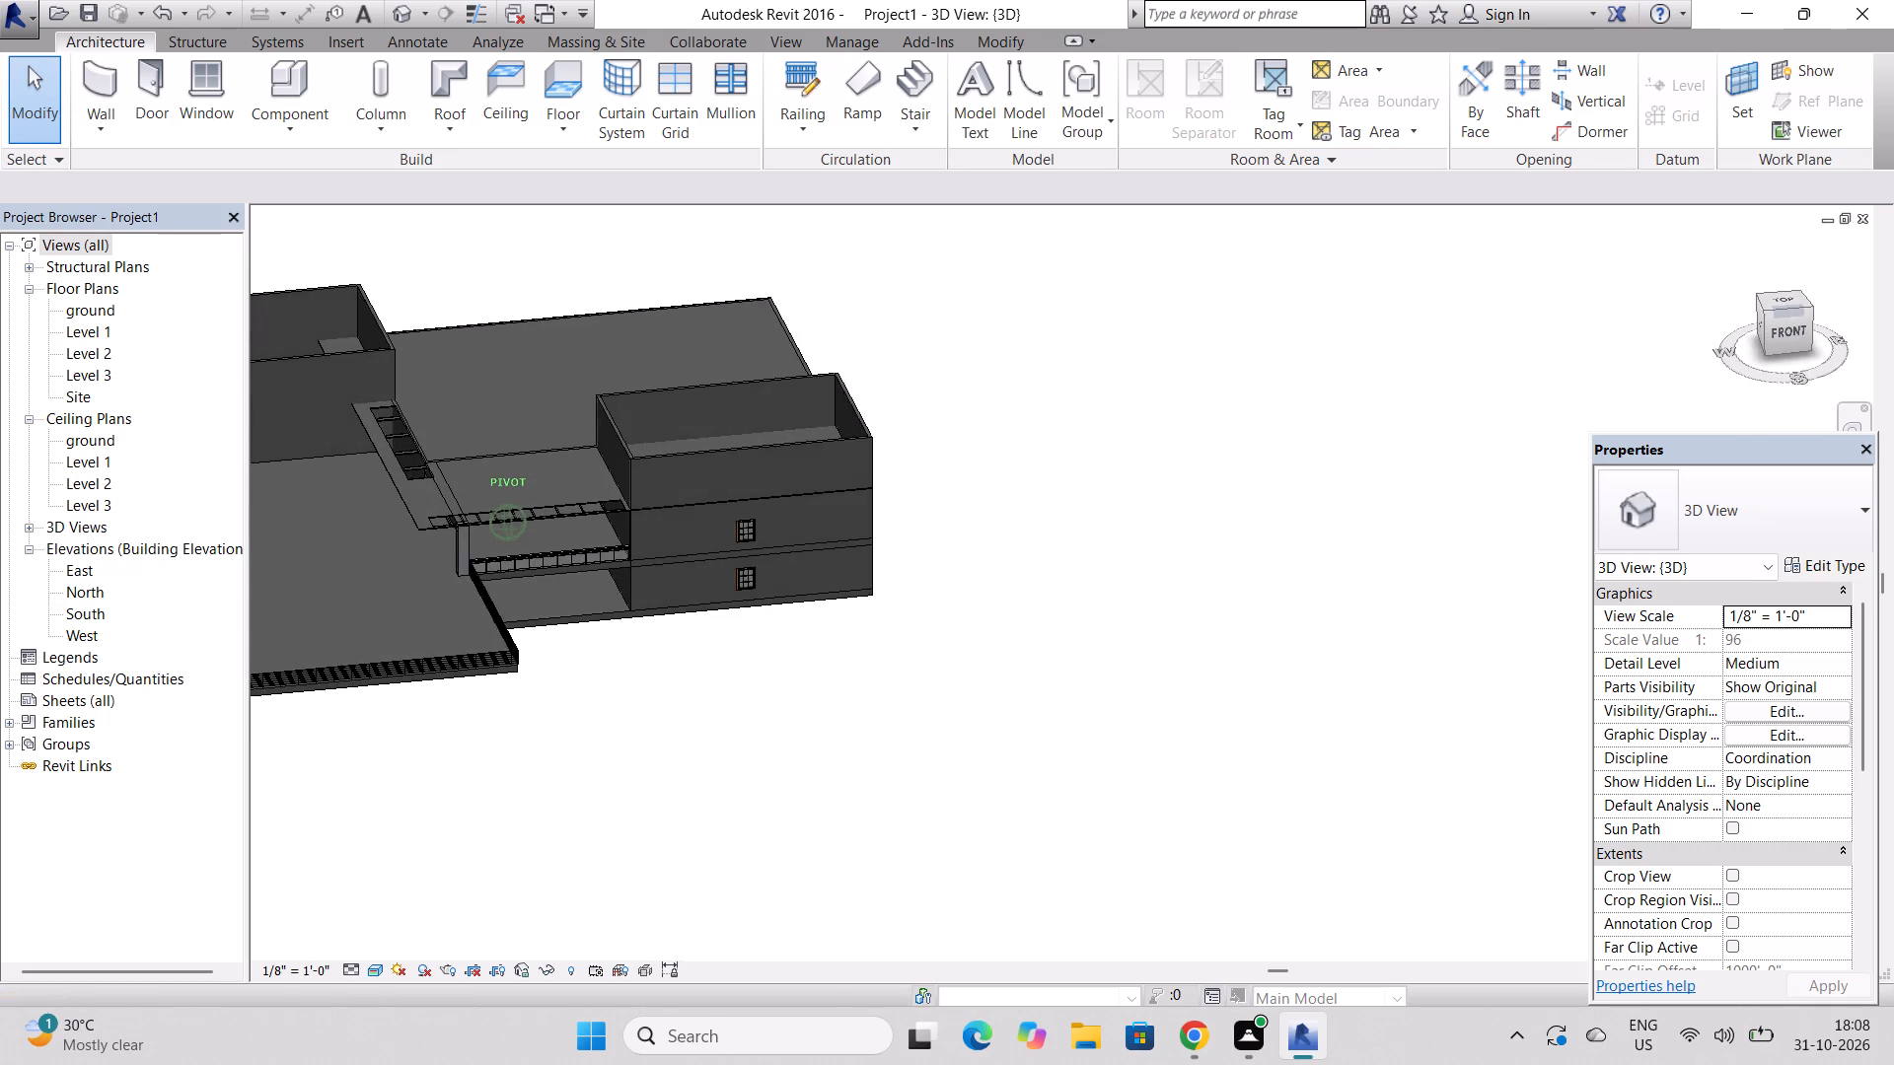
pyautogui.moveTo(278, 351); pyautogui.dragTo(327, 349)
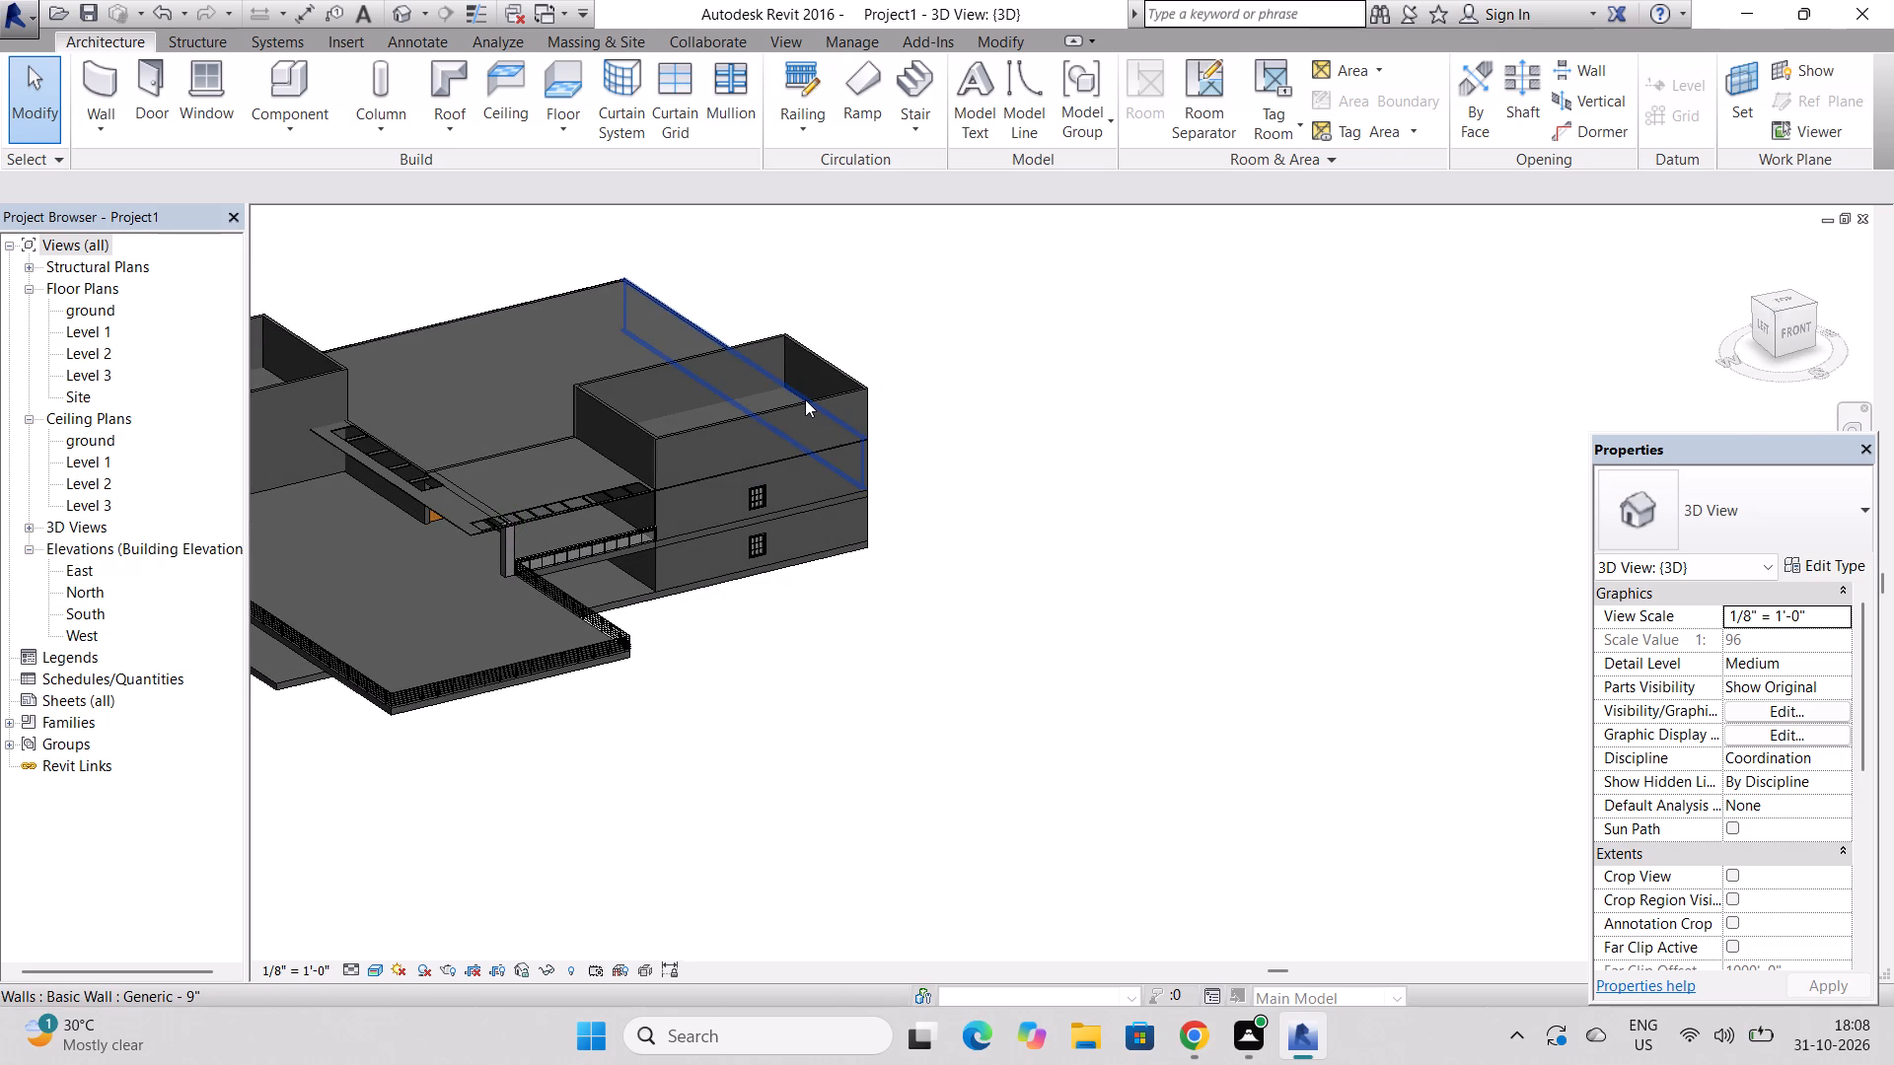
# Open the Level 2 reflected ceiling plan showing both rooftop enclosures.
pyautogui.doubleClick(105, 485)
pyautogui.scroll(-3, 237, 451)
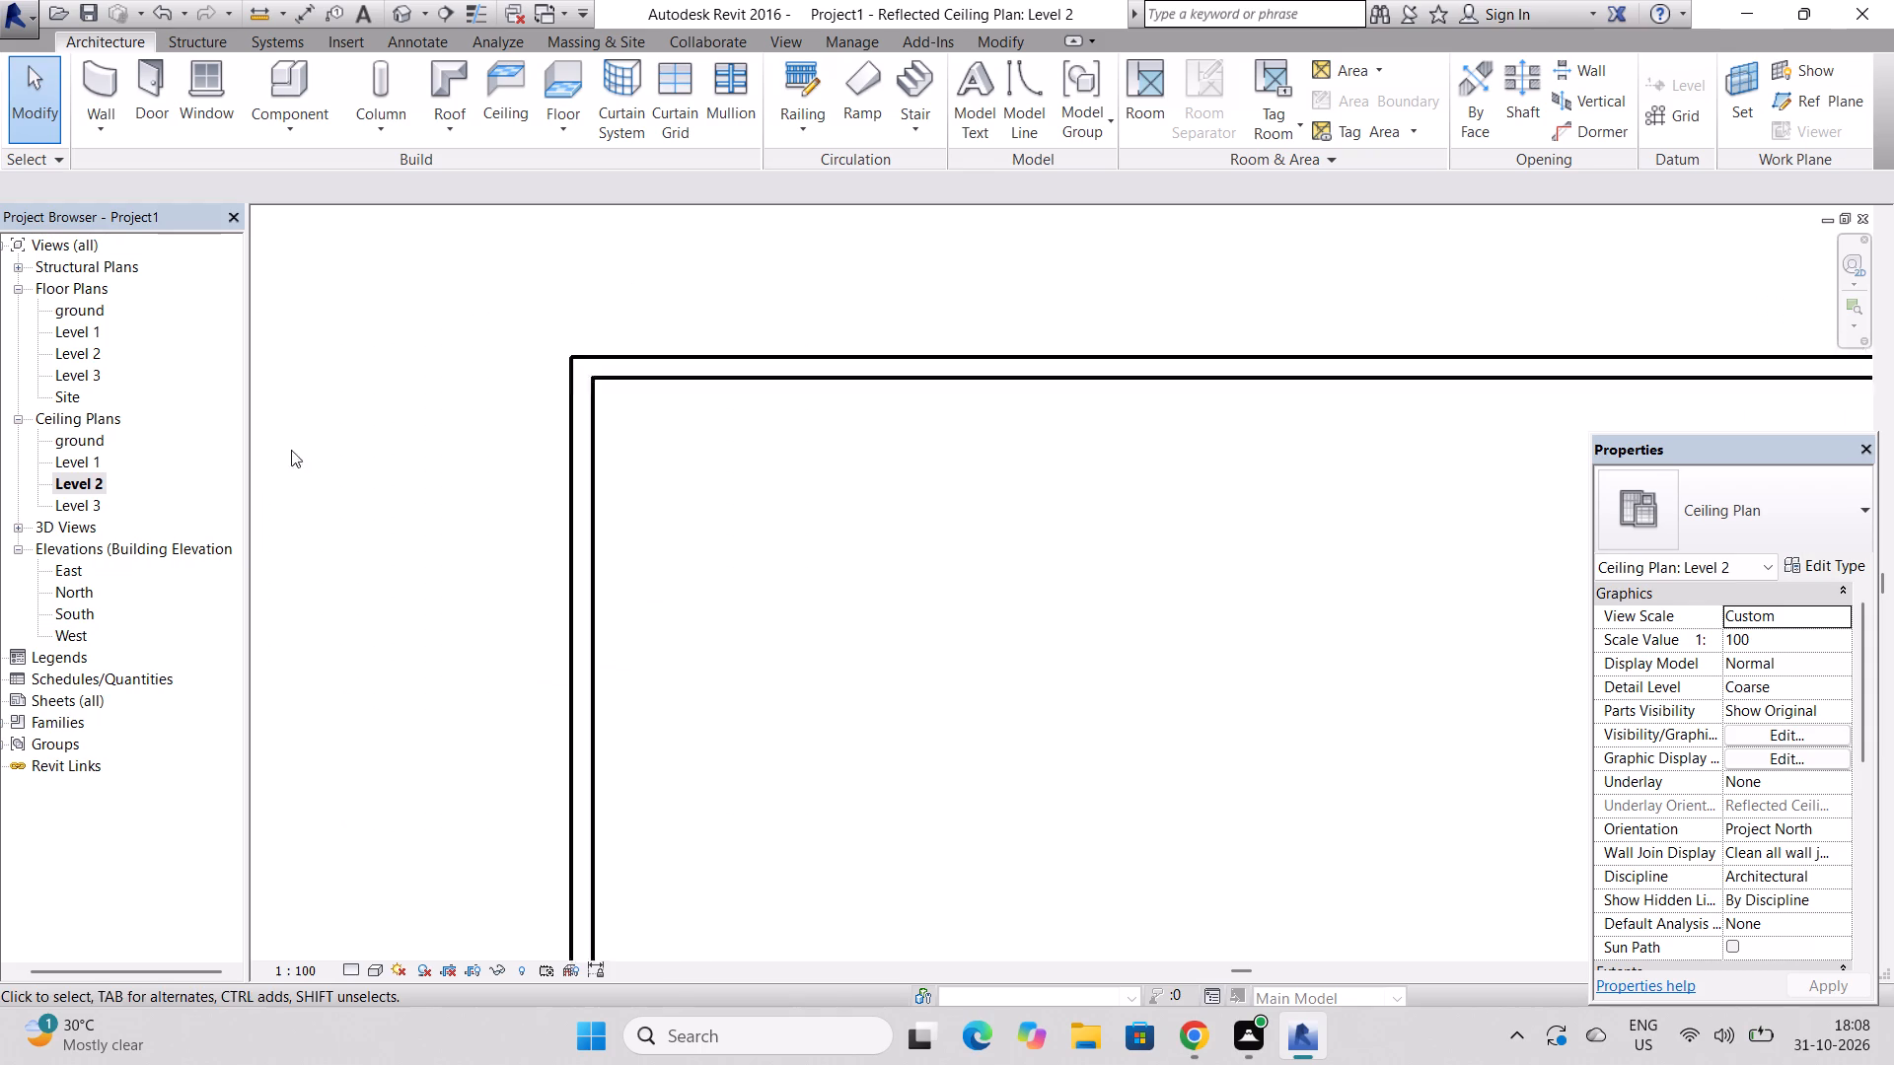
pyautogui.scroll(-14, 291, 450)
pyautogui.scroll(-4, 913, 471)
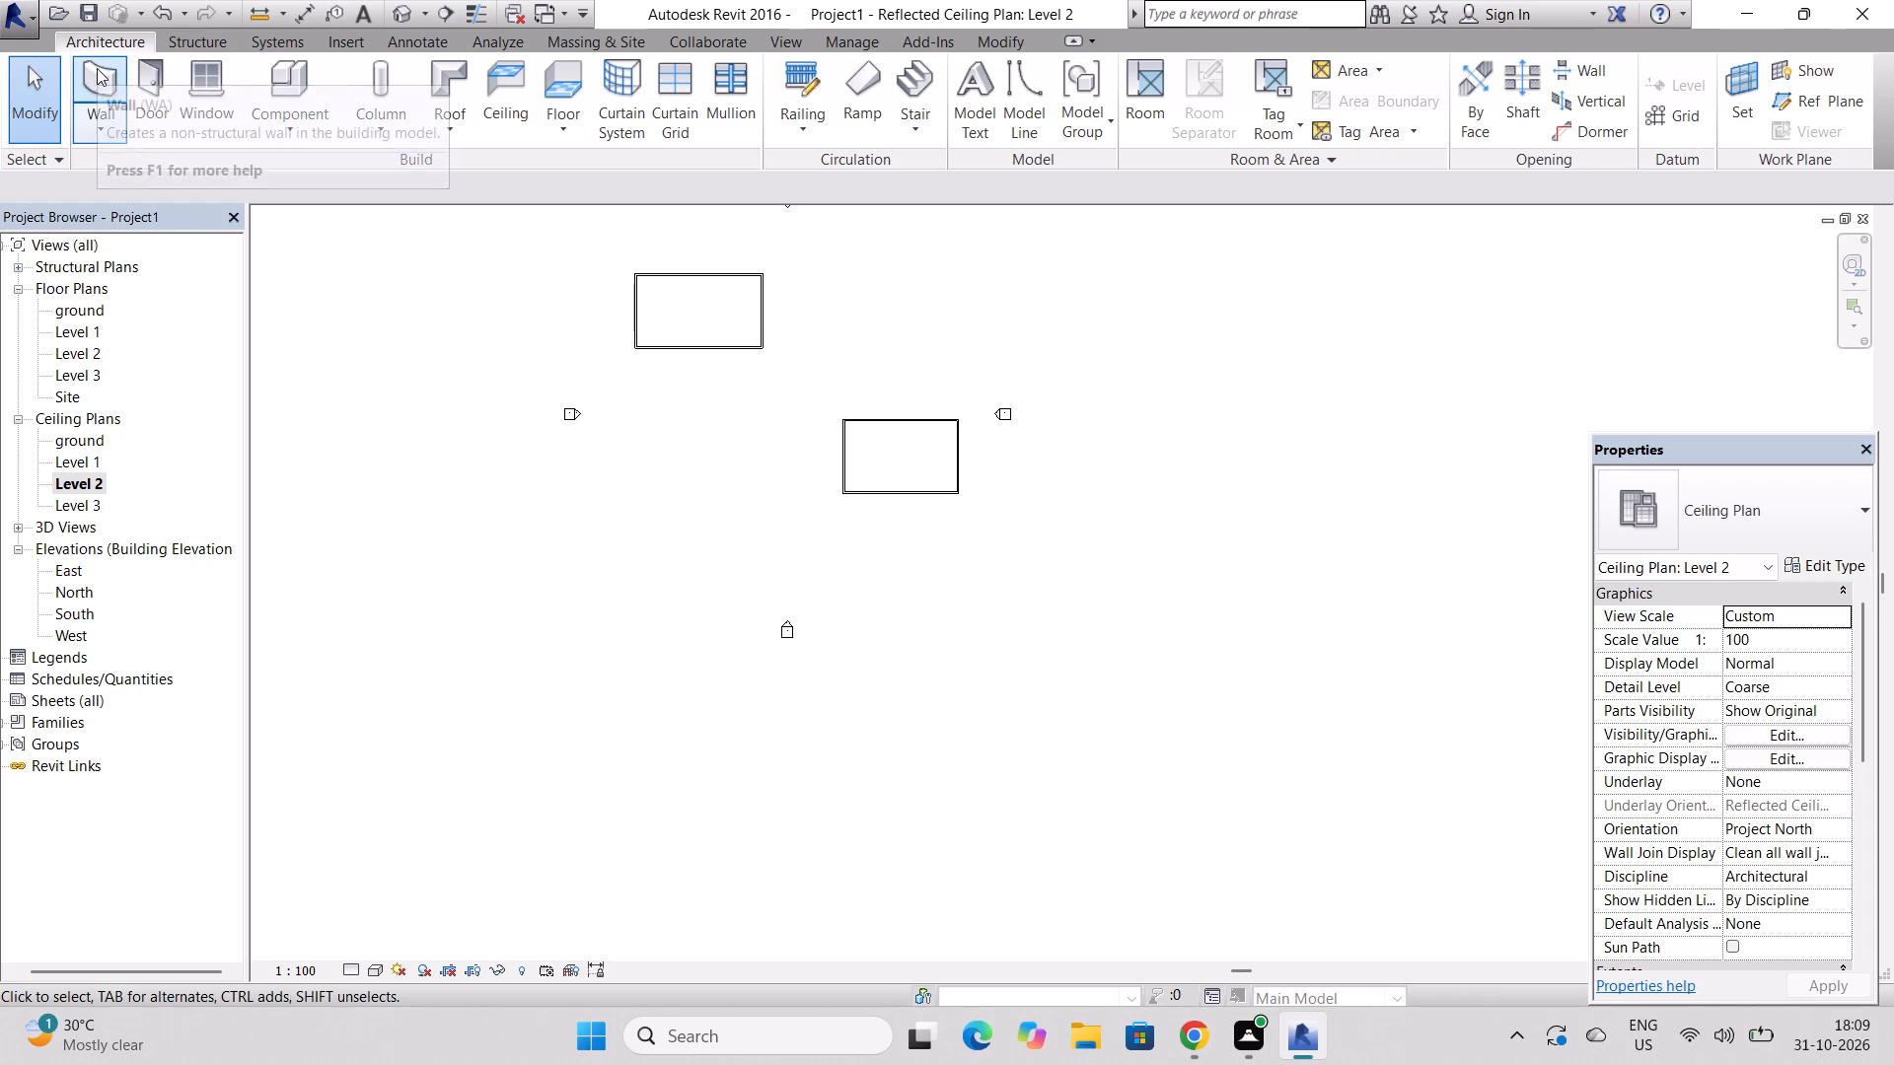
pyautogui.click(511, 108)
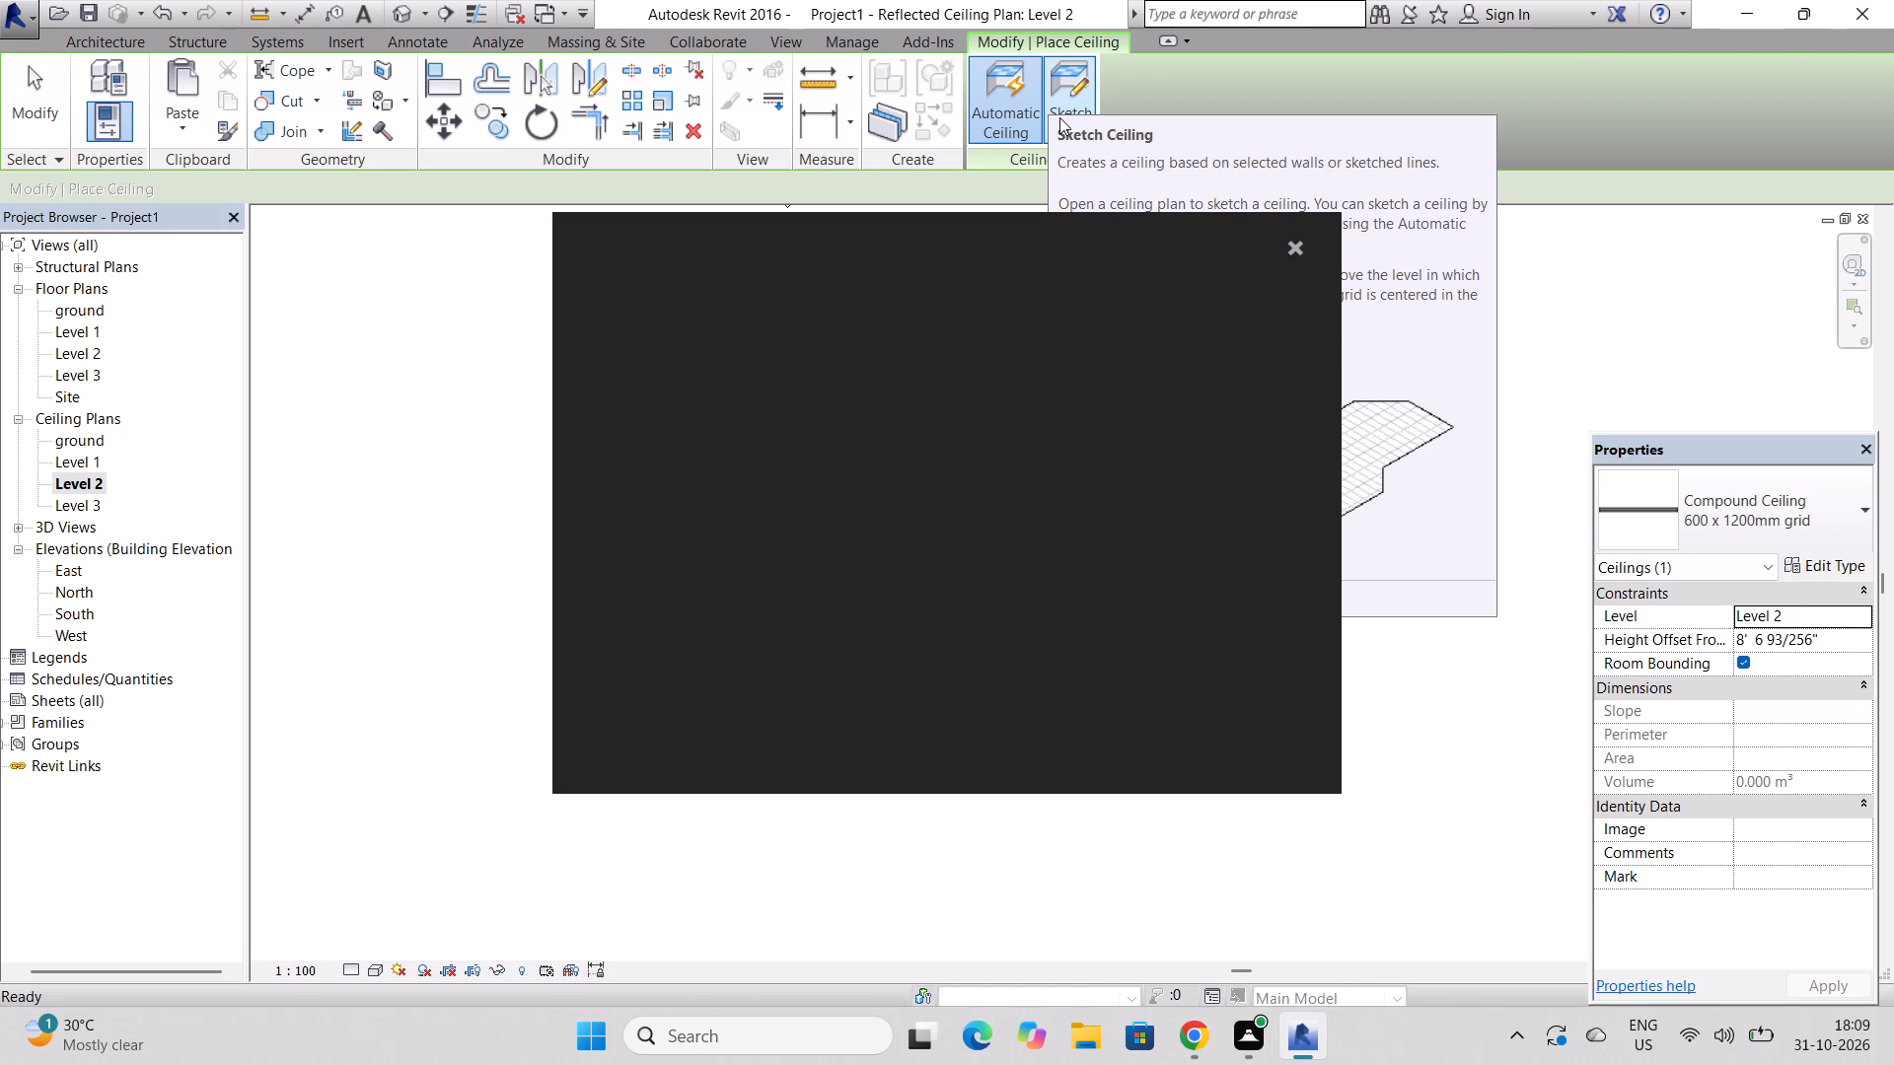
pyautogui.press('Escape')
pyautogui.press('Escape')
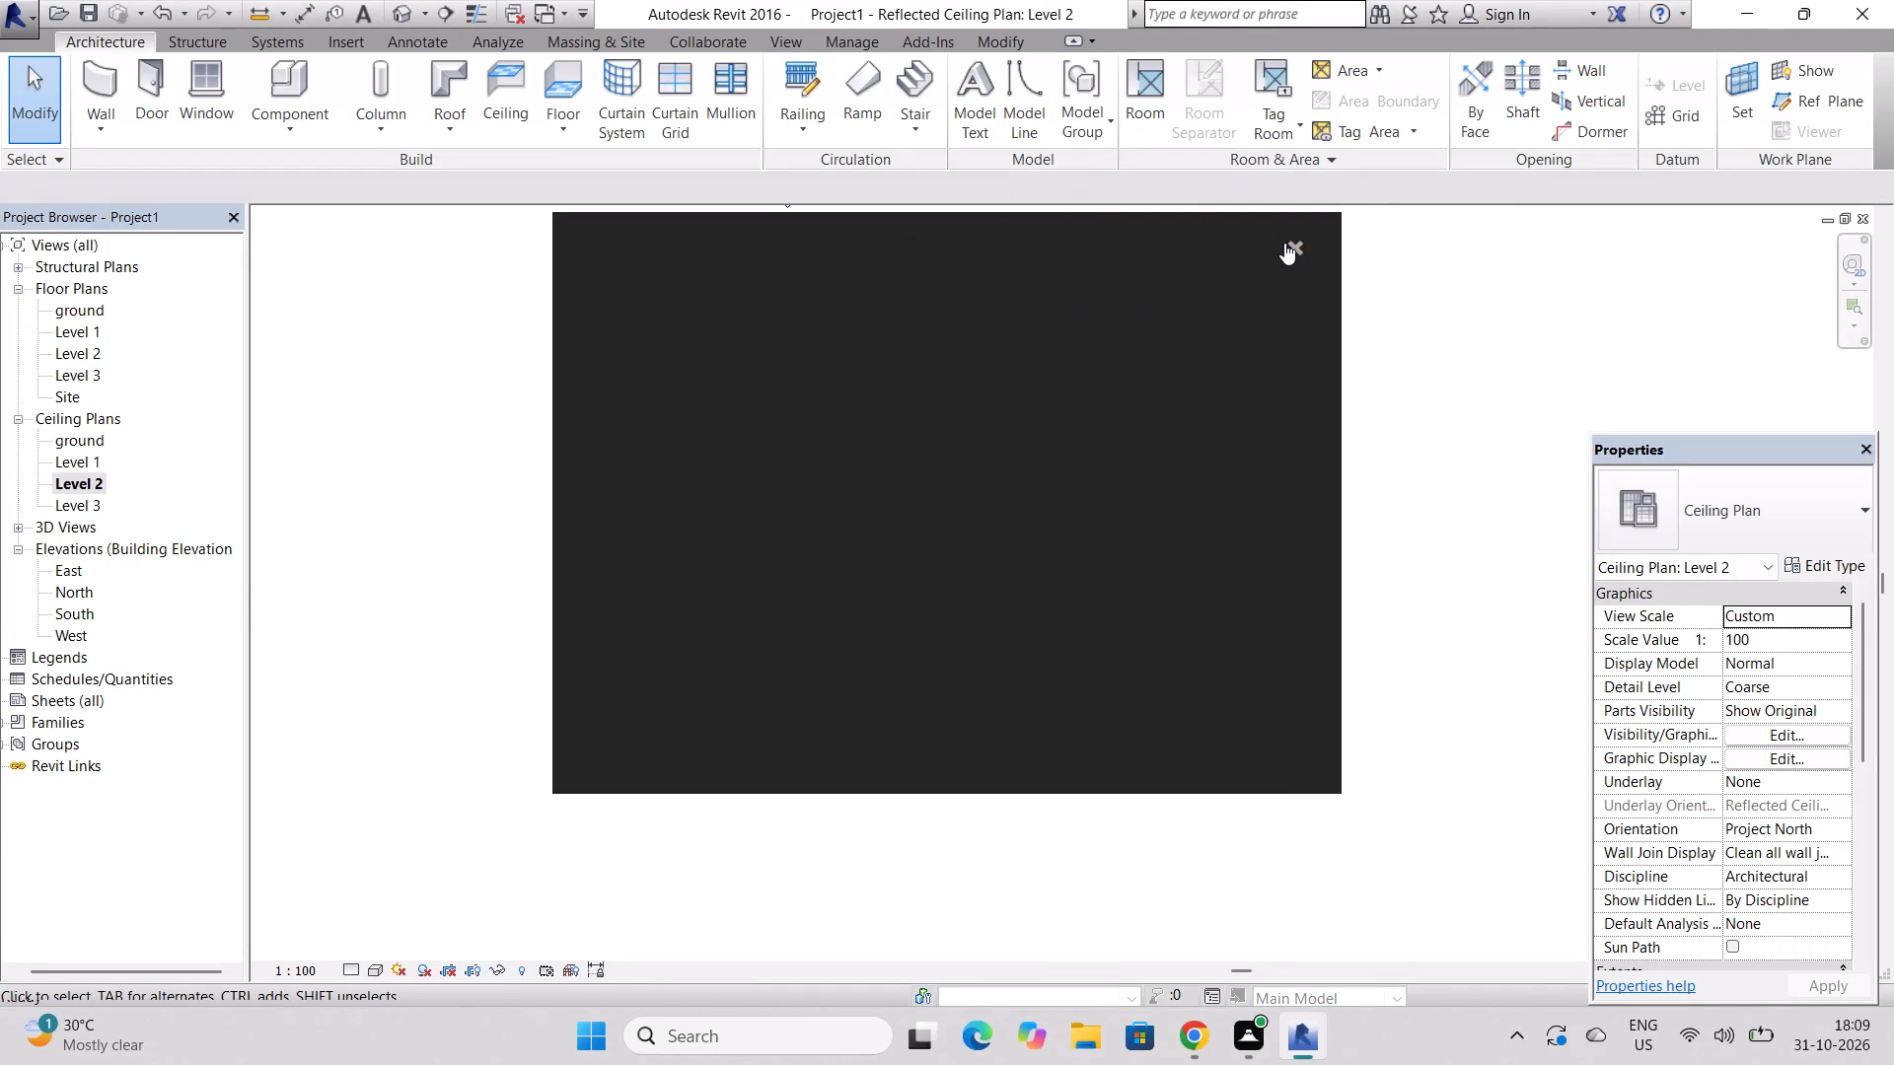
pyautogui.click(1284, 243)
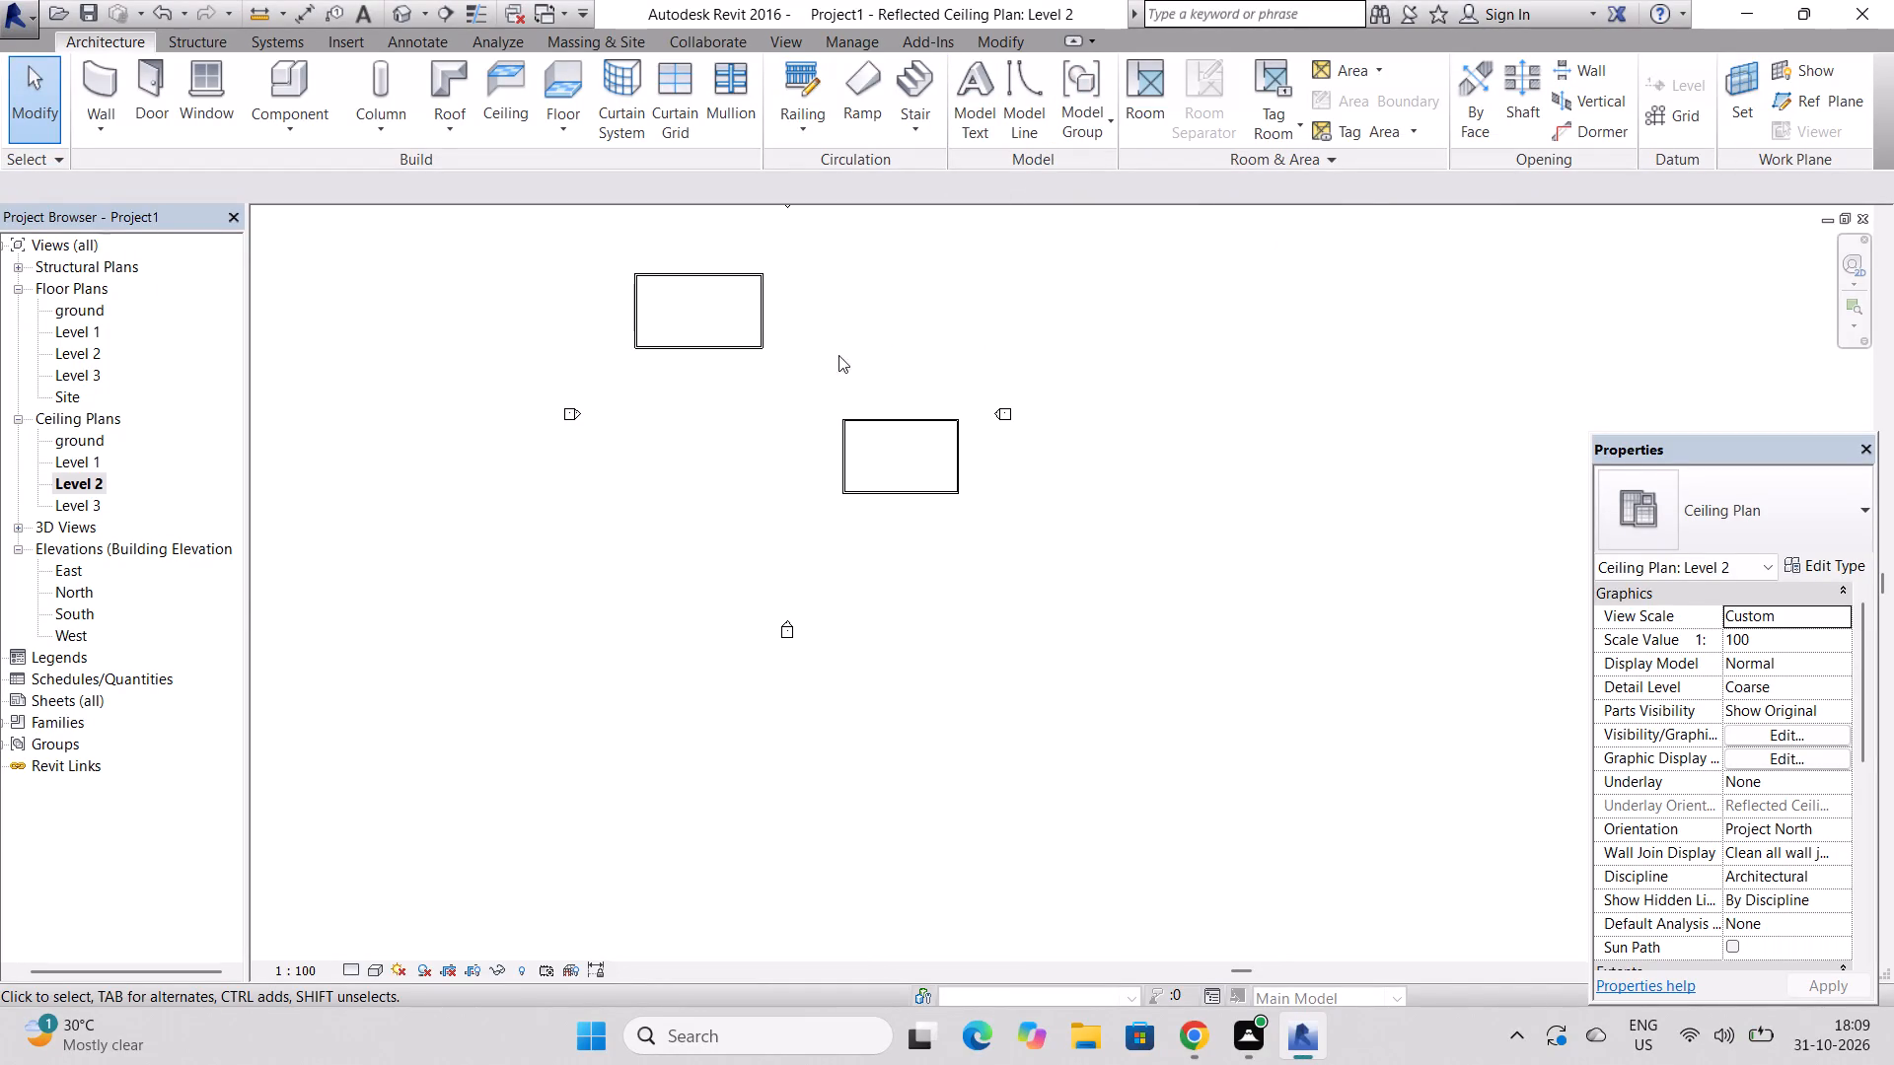
# Draw a 28' 0" Generic - 9" wall on Level 2 south from the northwest enclosure's southeast corner, ending in line with the other enclosure's north wall.
pyautogui.scroll(4, 743, 250)
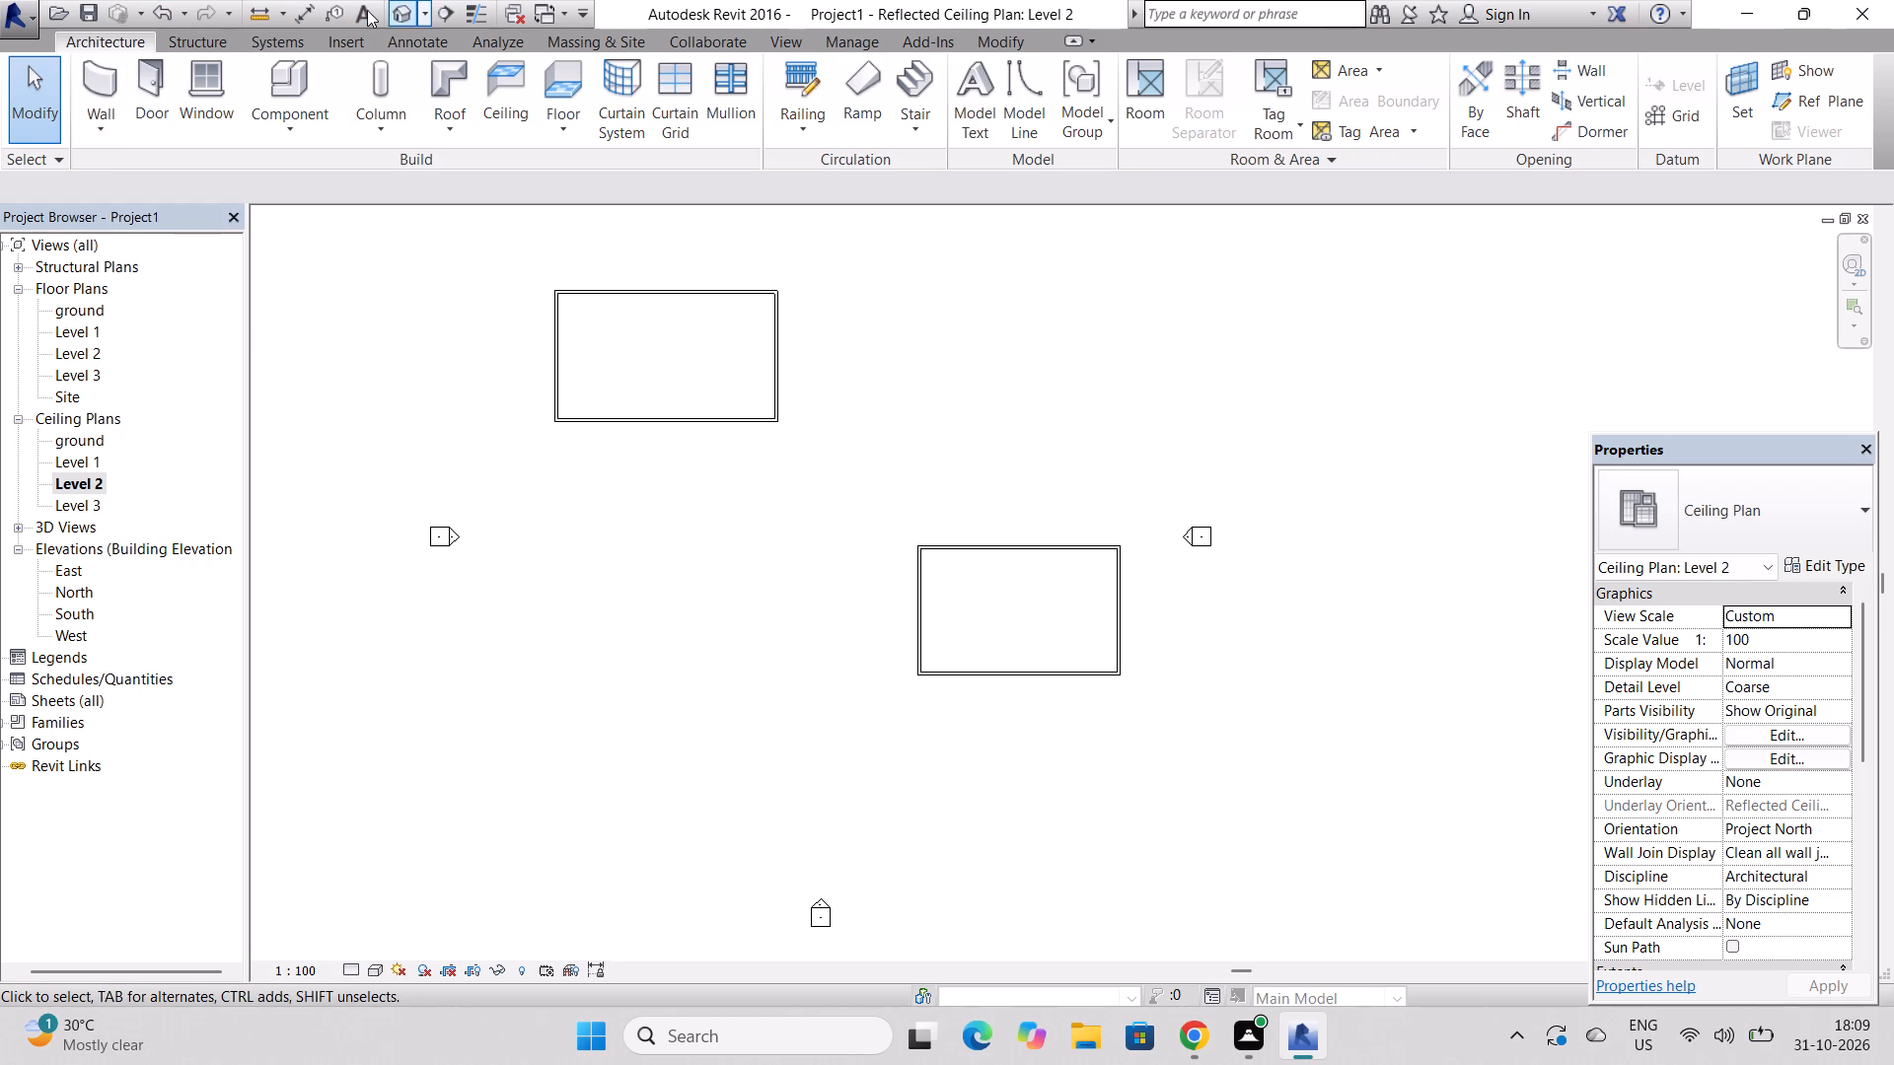
pyautogui.click(116, 96)
pyautogui.scroll(10, 782, 422)
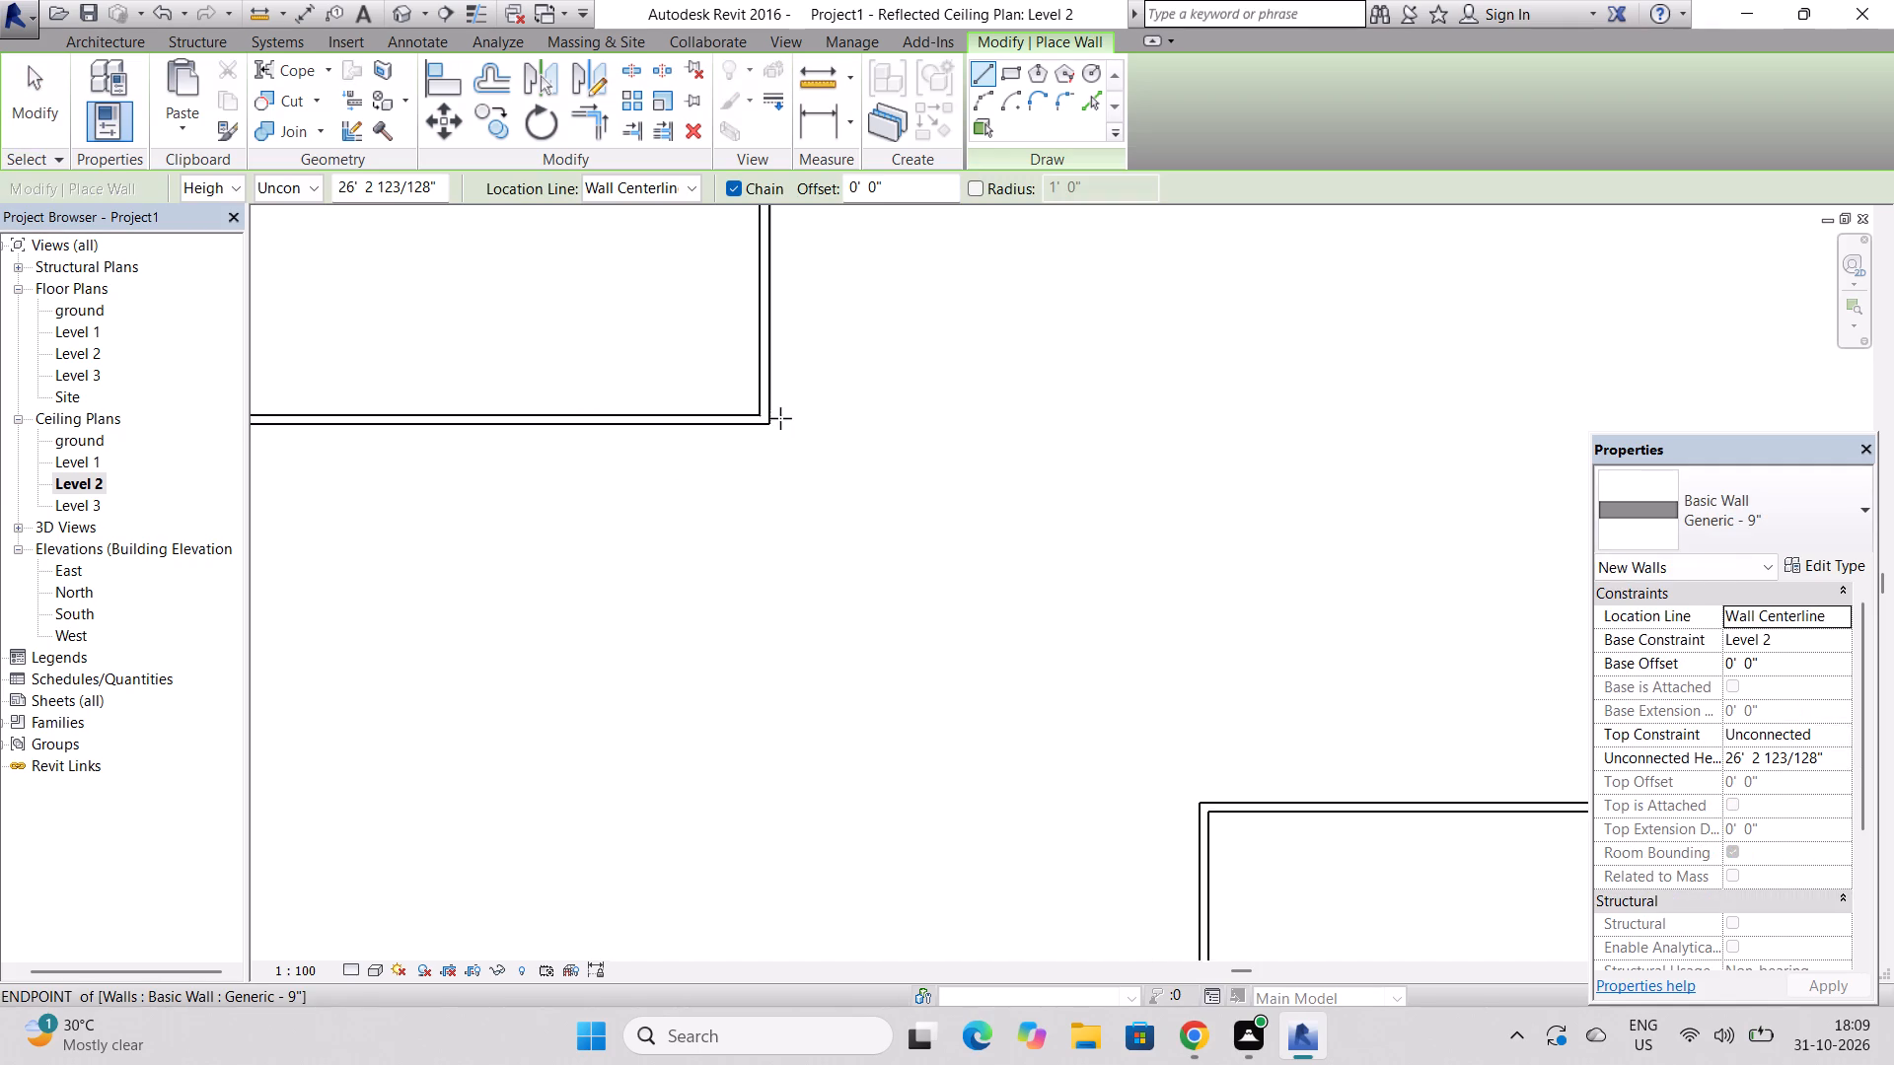
pyautogui.scroll(4, 780, 418)
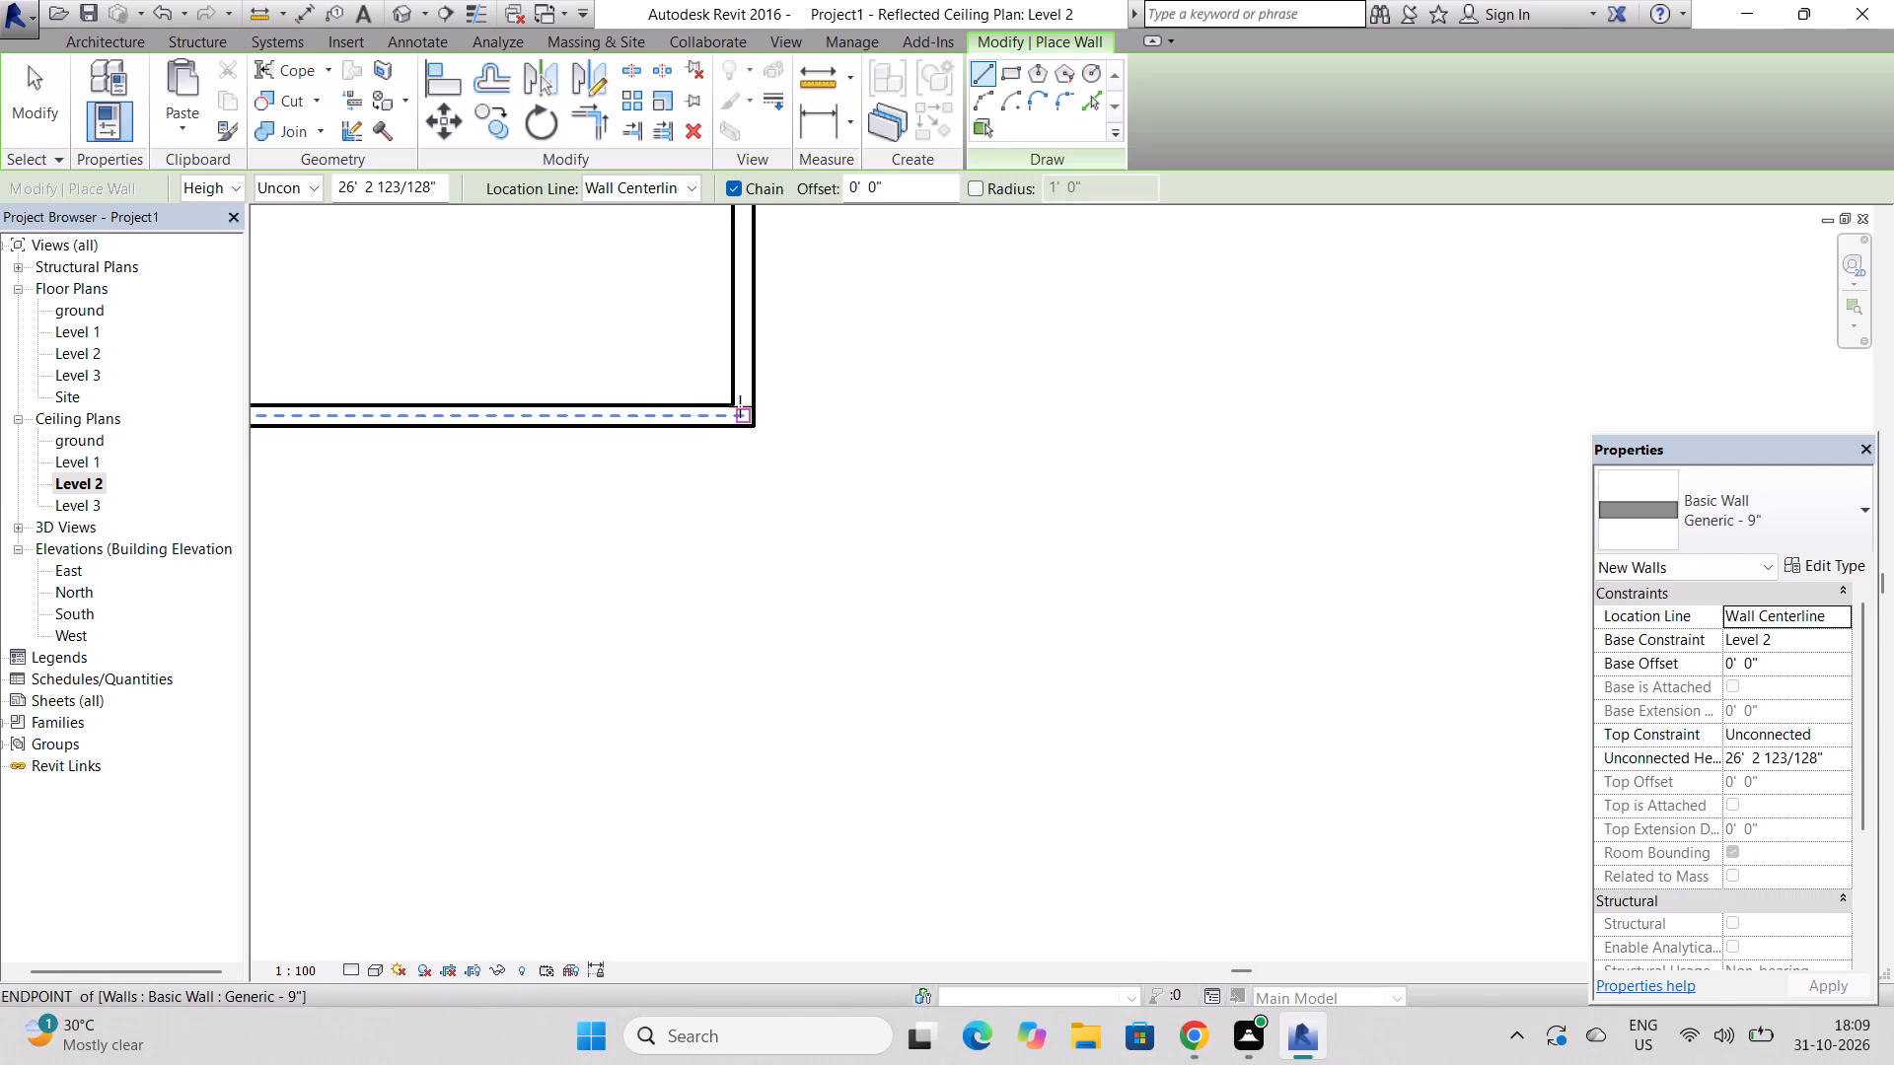
pyautogui.click(740, 406)
pyautogui.scroll(-11, 740, 406)
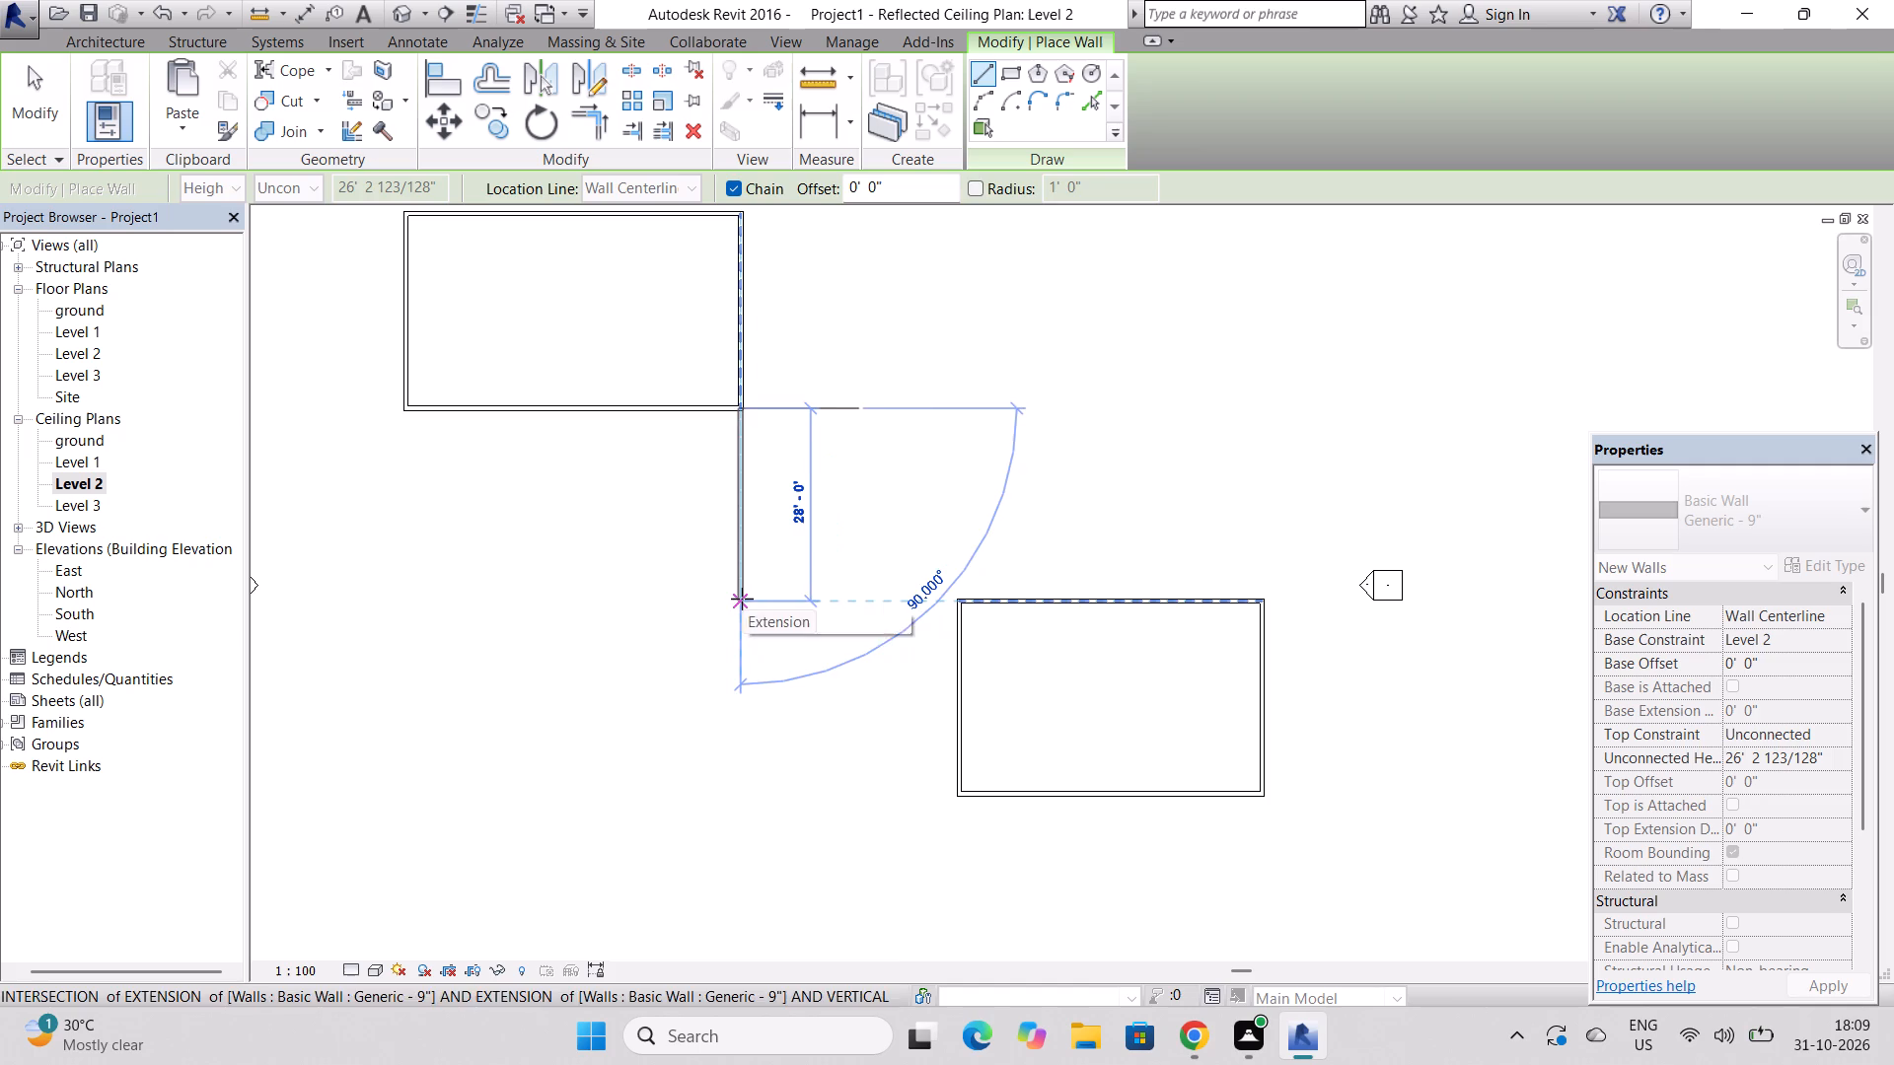
pyautogui.click(742, 599)
pyautogui.press('Escape')
pyautogui.press('Escape')
pyautogui.press('Escape')
pyautogui.press('Escape')
pyautogui.press('Escape')
pyautogui.press('Escape')
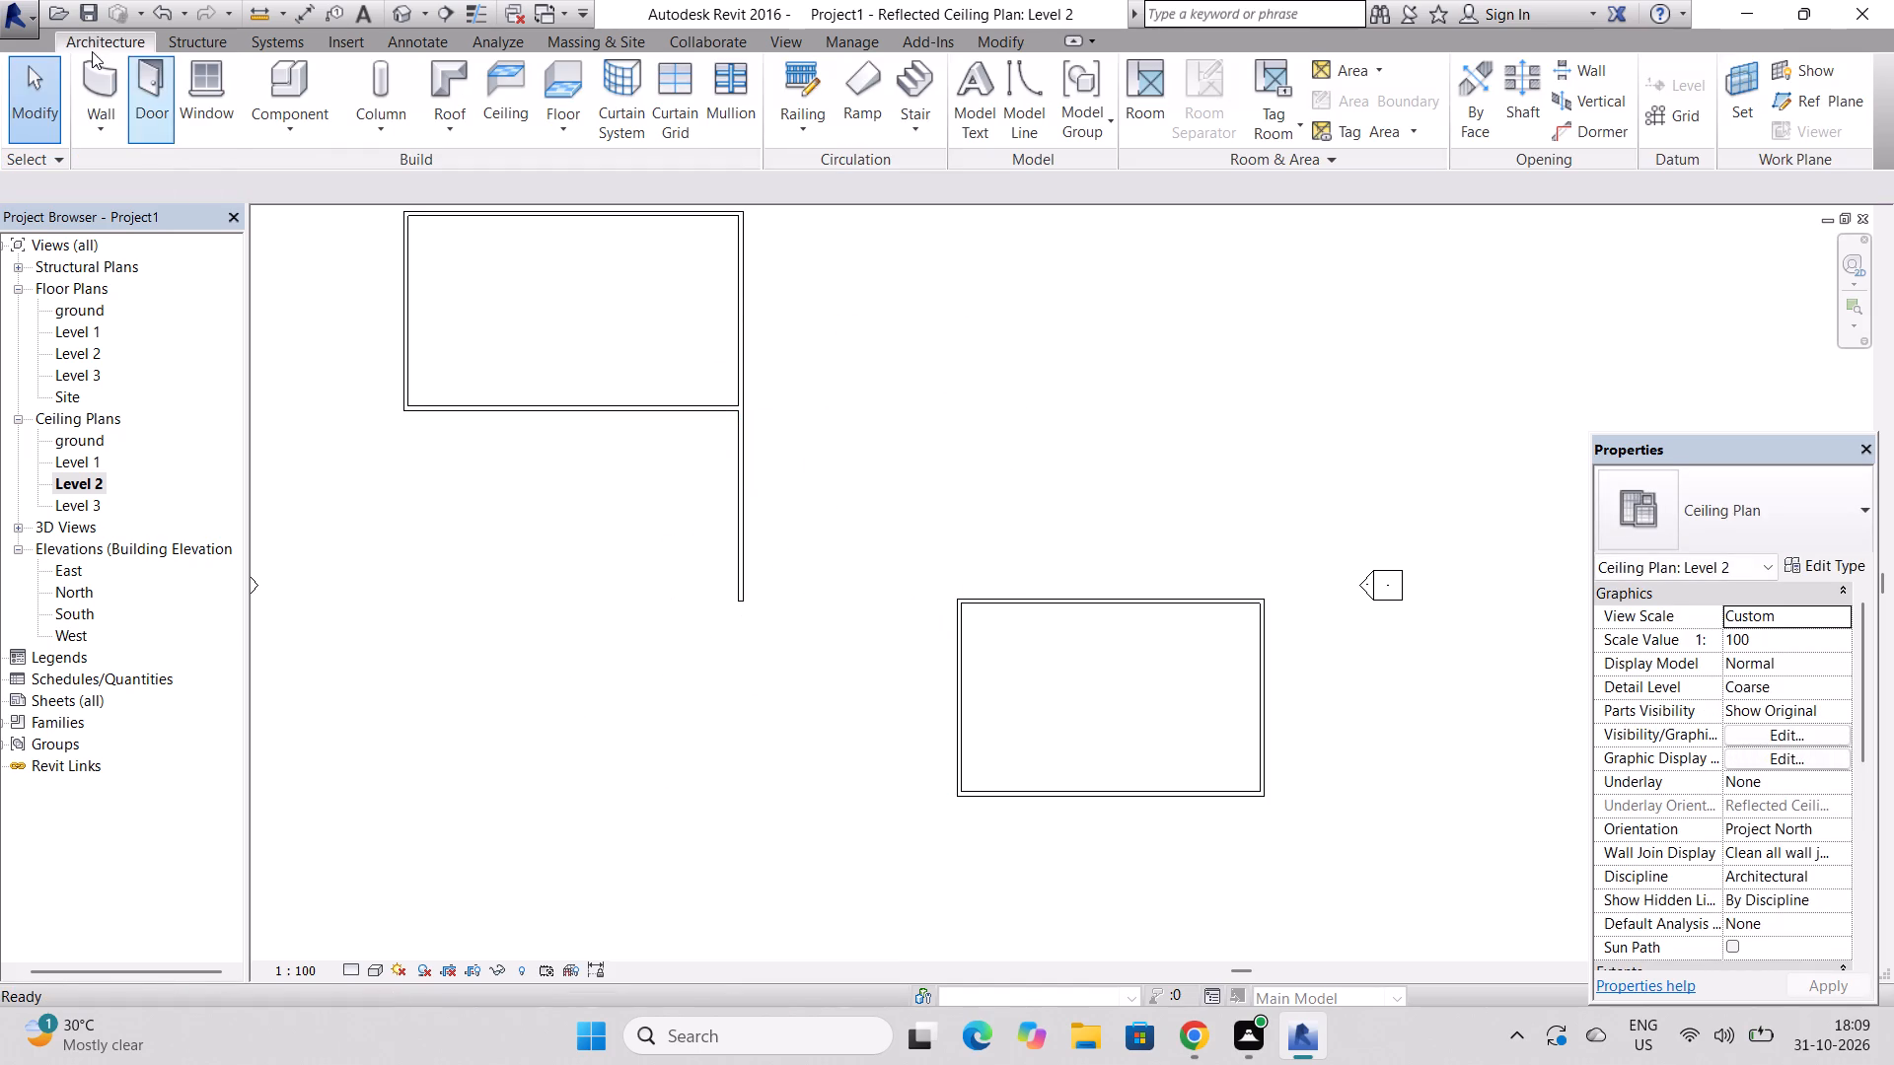
# In the South elevation, lower the top of the new Generic - 9" wall to Level 3, making it 10' 0" high.
pyautogui.click(404, 25)
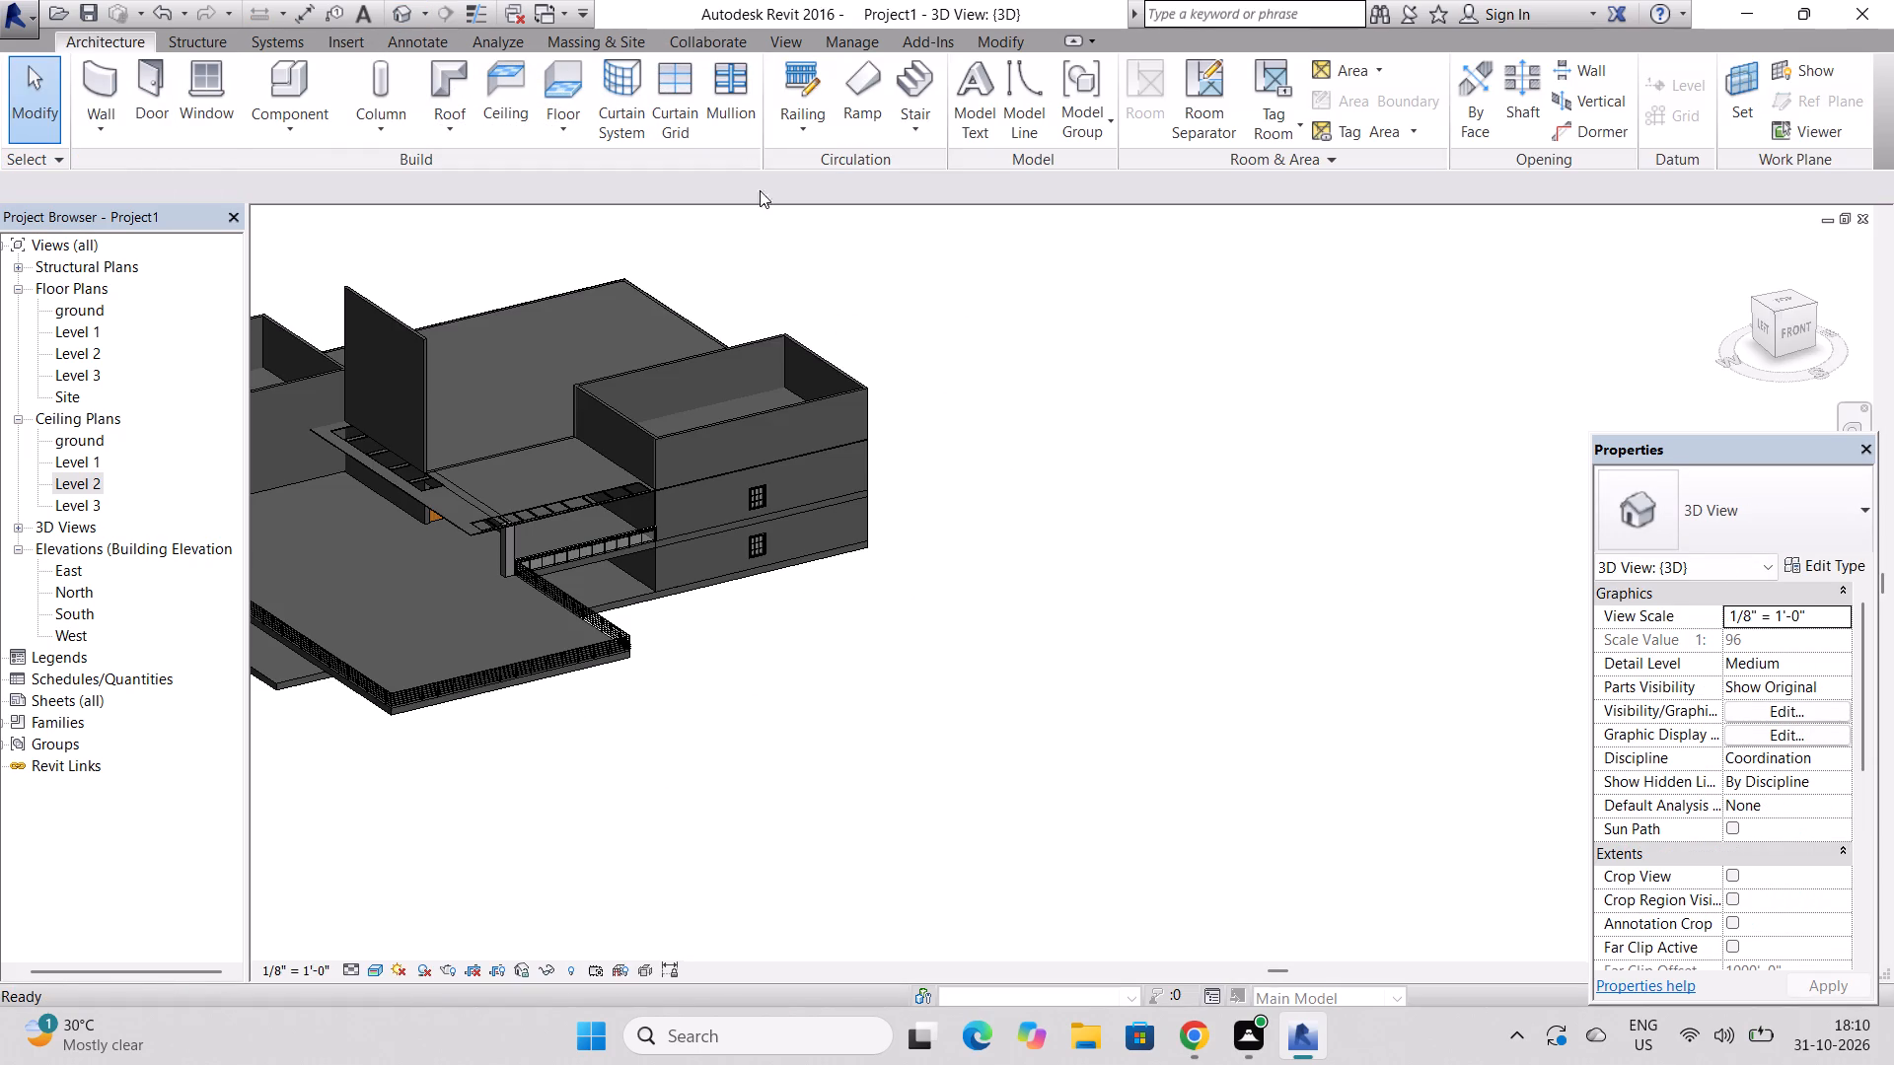
pyautogui.scroll(-3, 762, 265)
pyautogui.scroll(3, 518, 342)
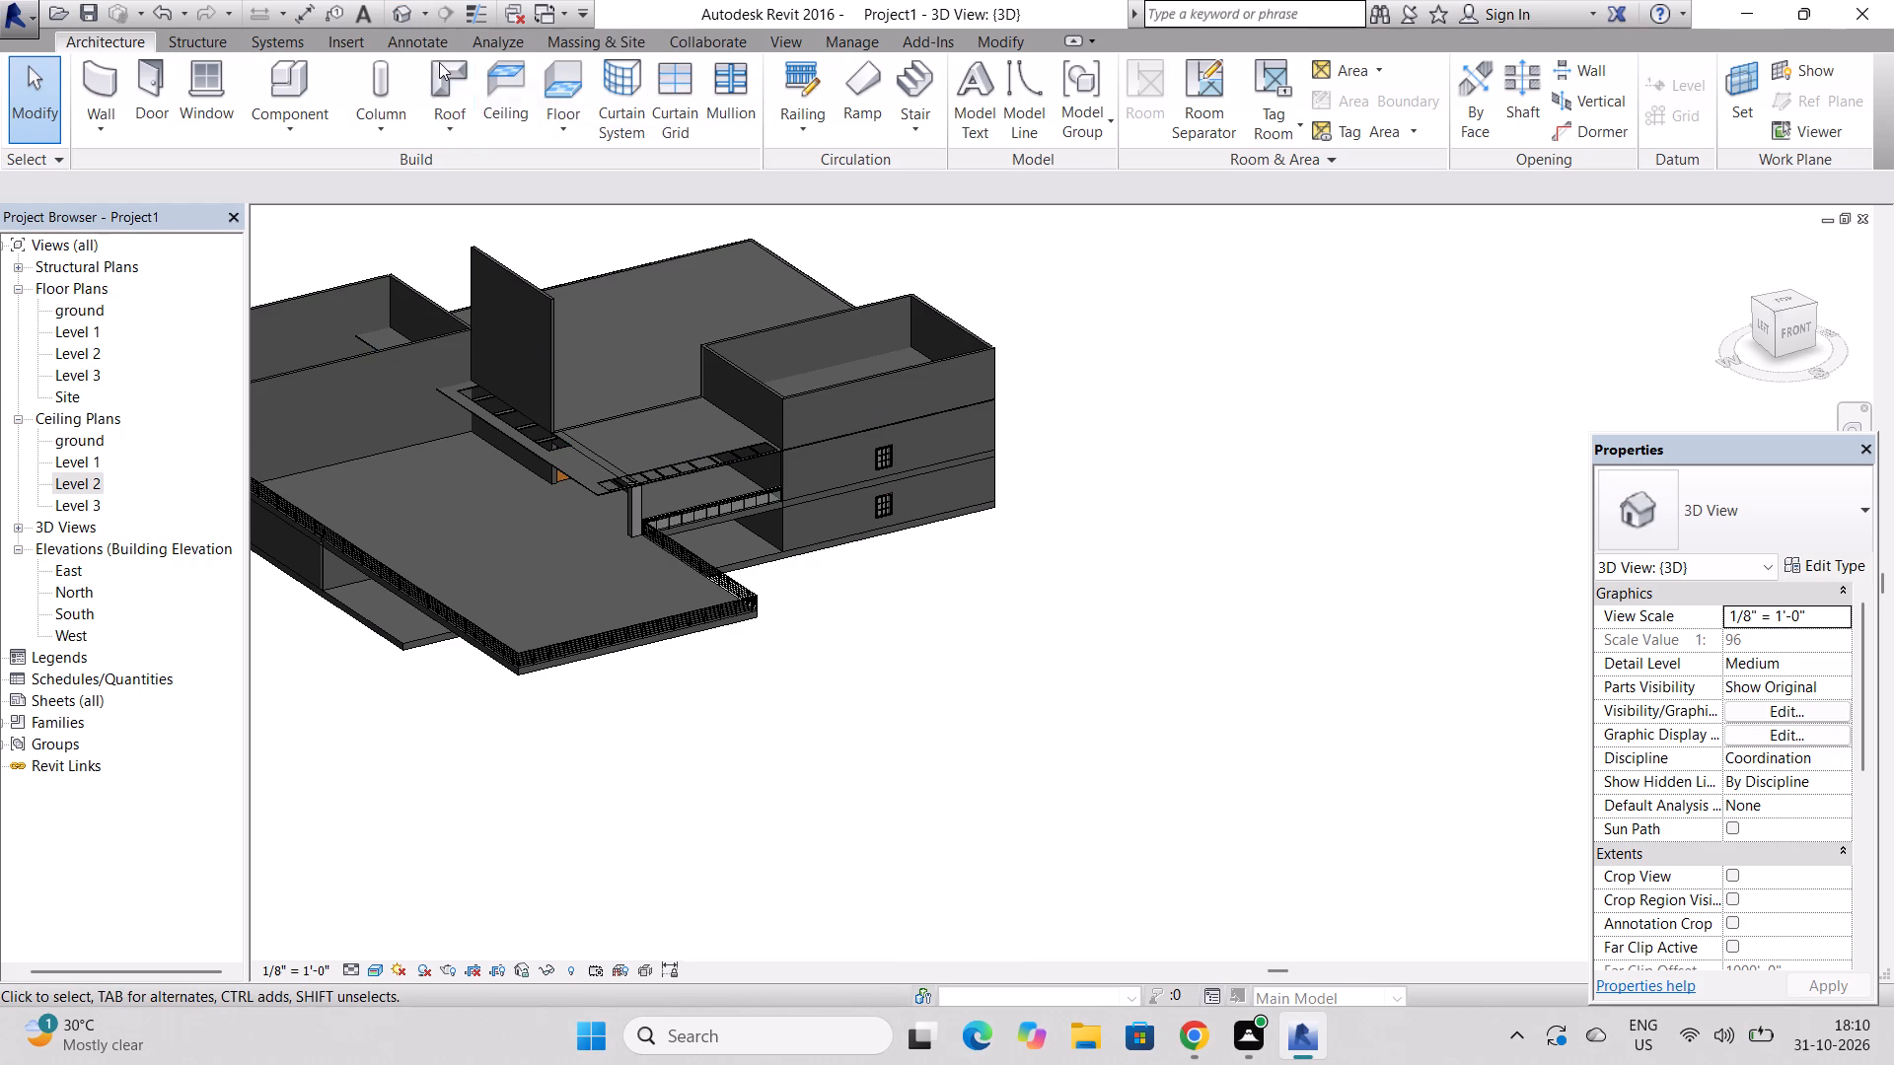
pyautogui.doubleClick(71, 612)
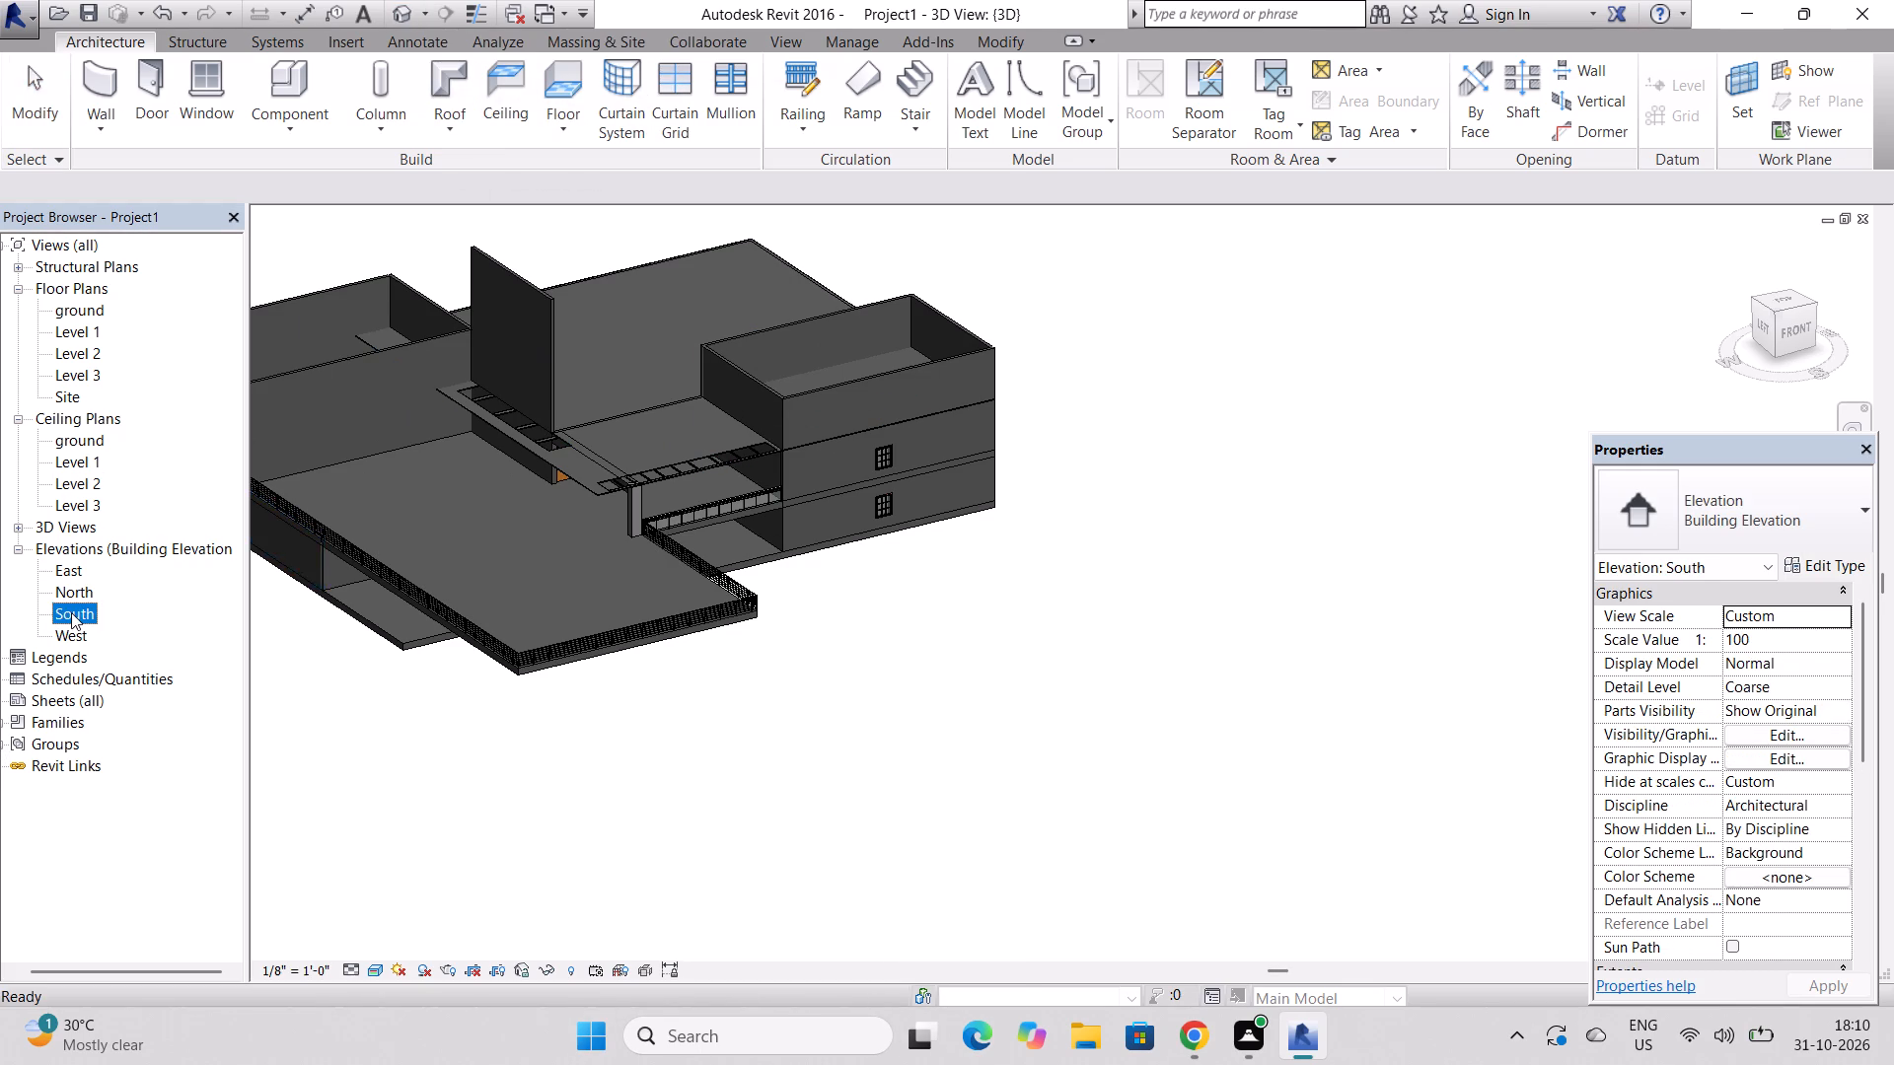
pyautogui.scroll(4, 852, 454)
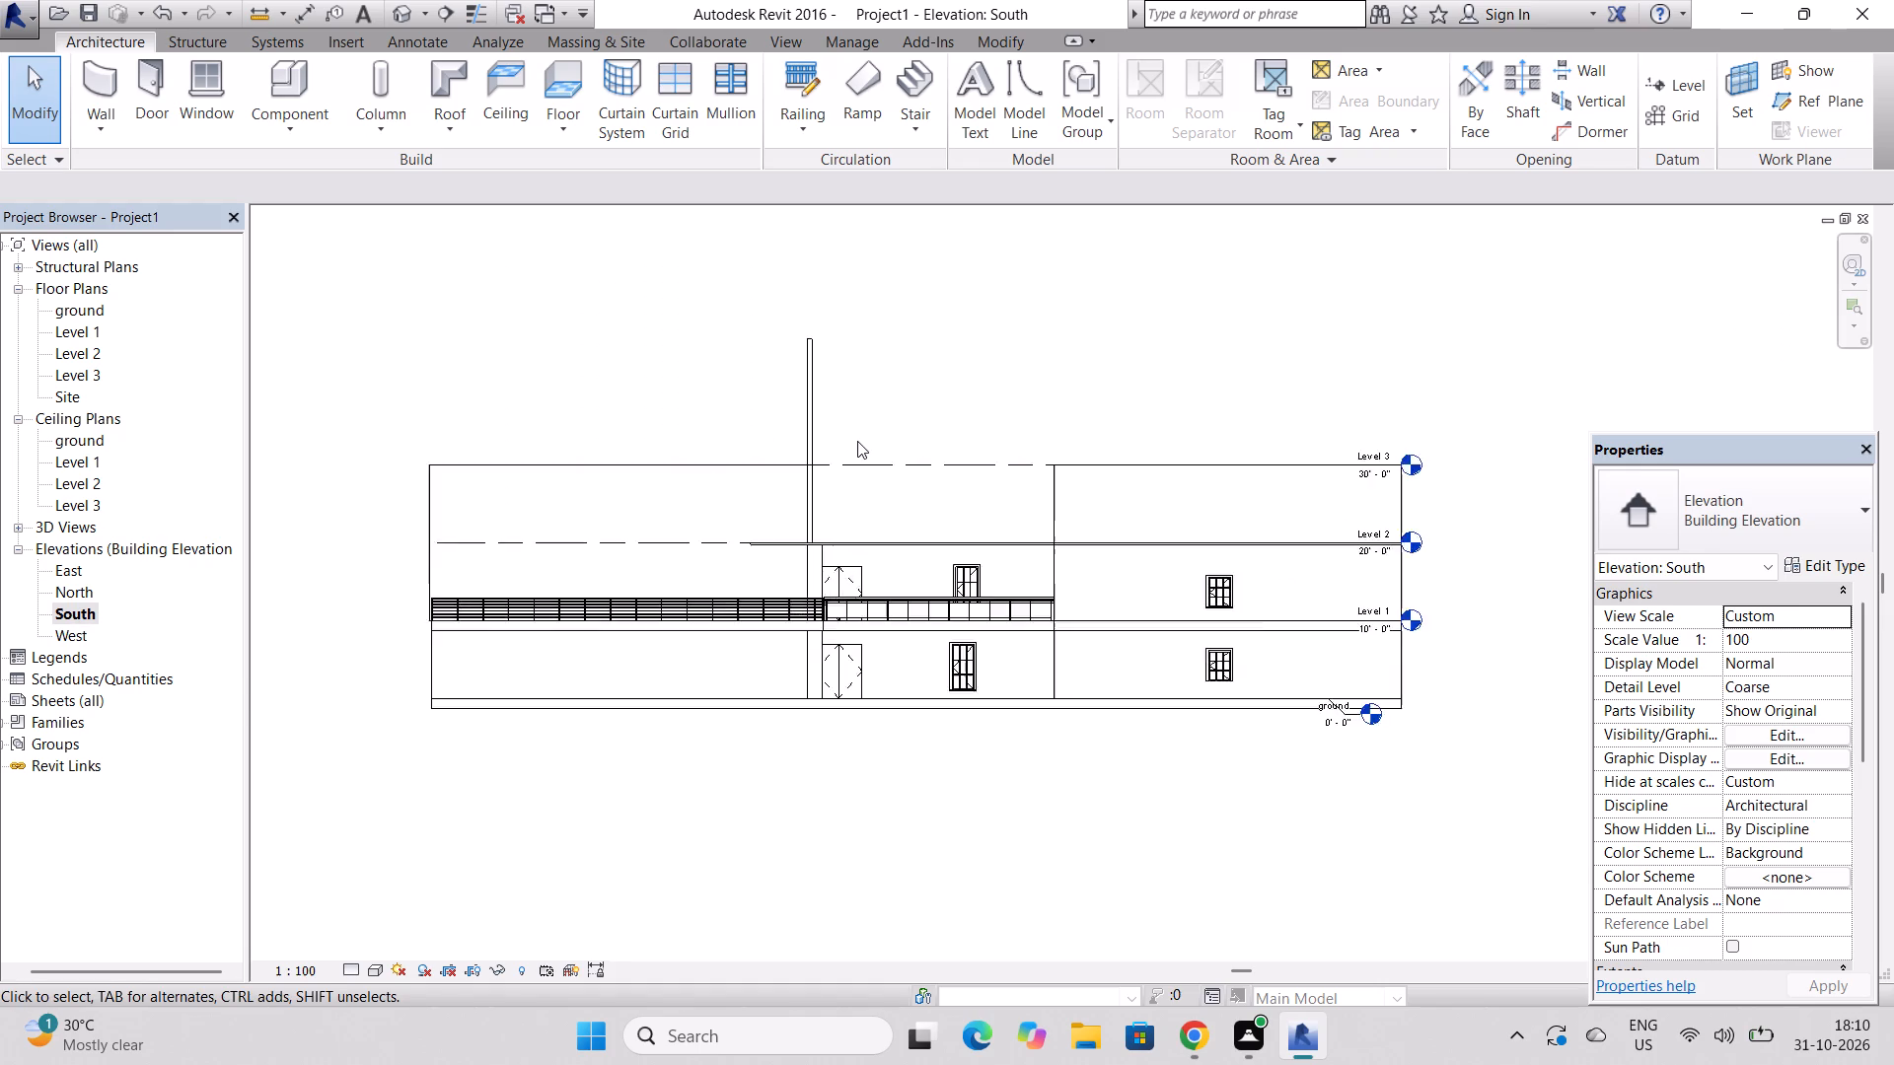
pyautogui.scroll(2, 857, 441)
pyautogui.click(785, 302)
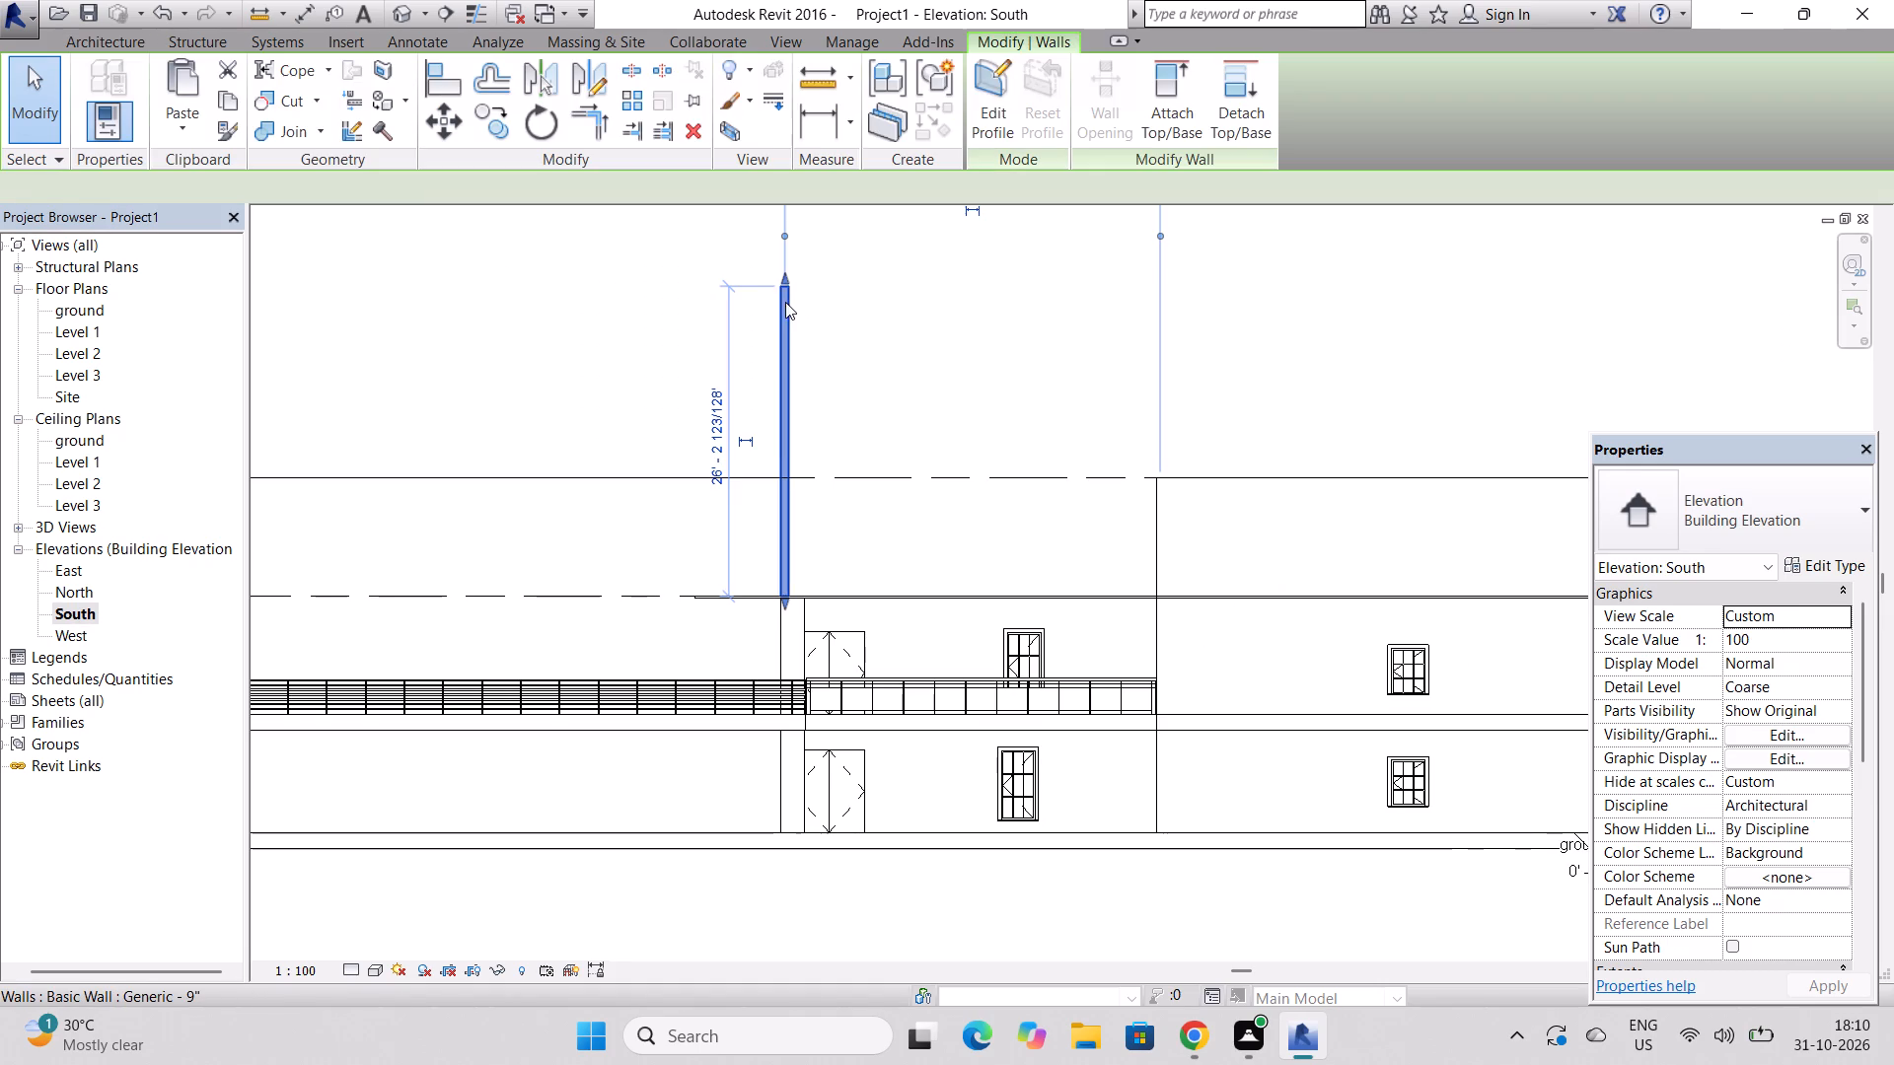
pyautogui.moveTo(786, 273); pyautogui.dragTo(787, 455)
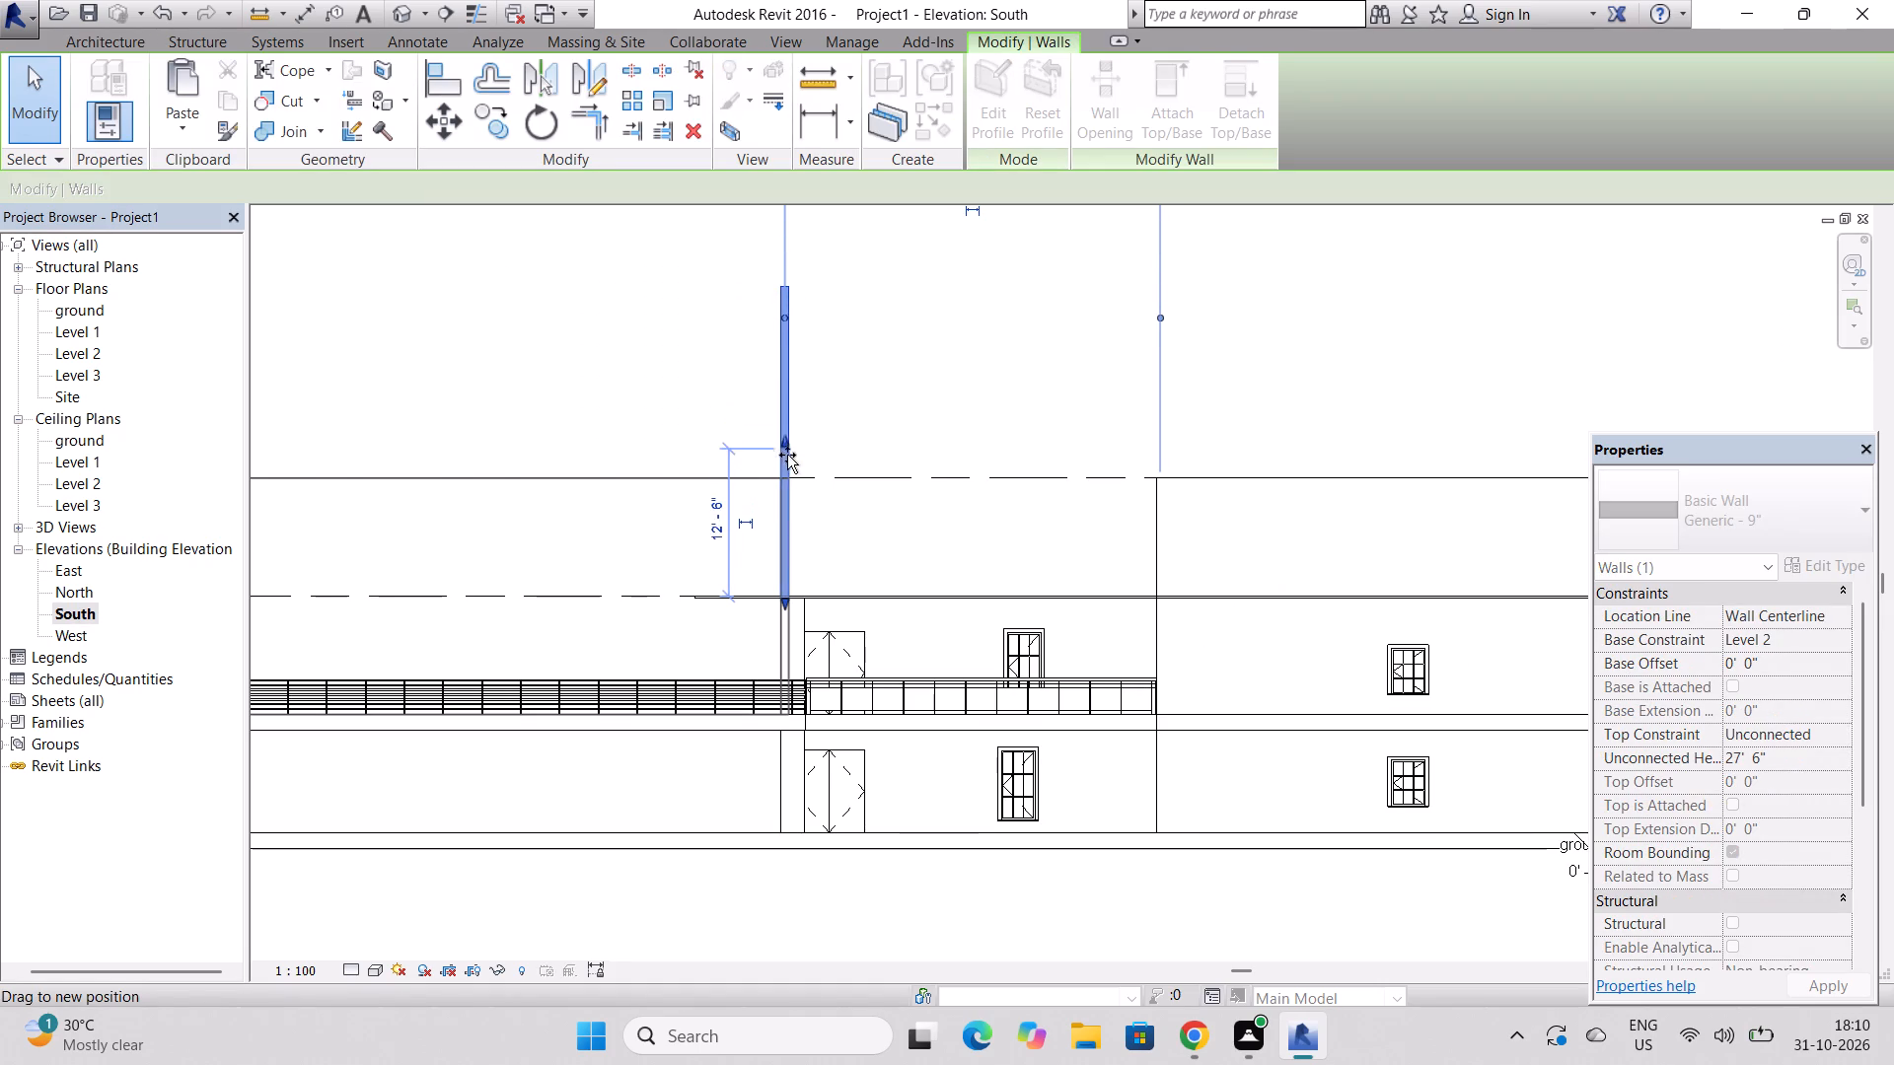
pyautogui.moveTo(787, 455); pyautogui.dragTo(783, 500)
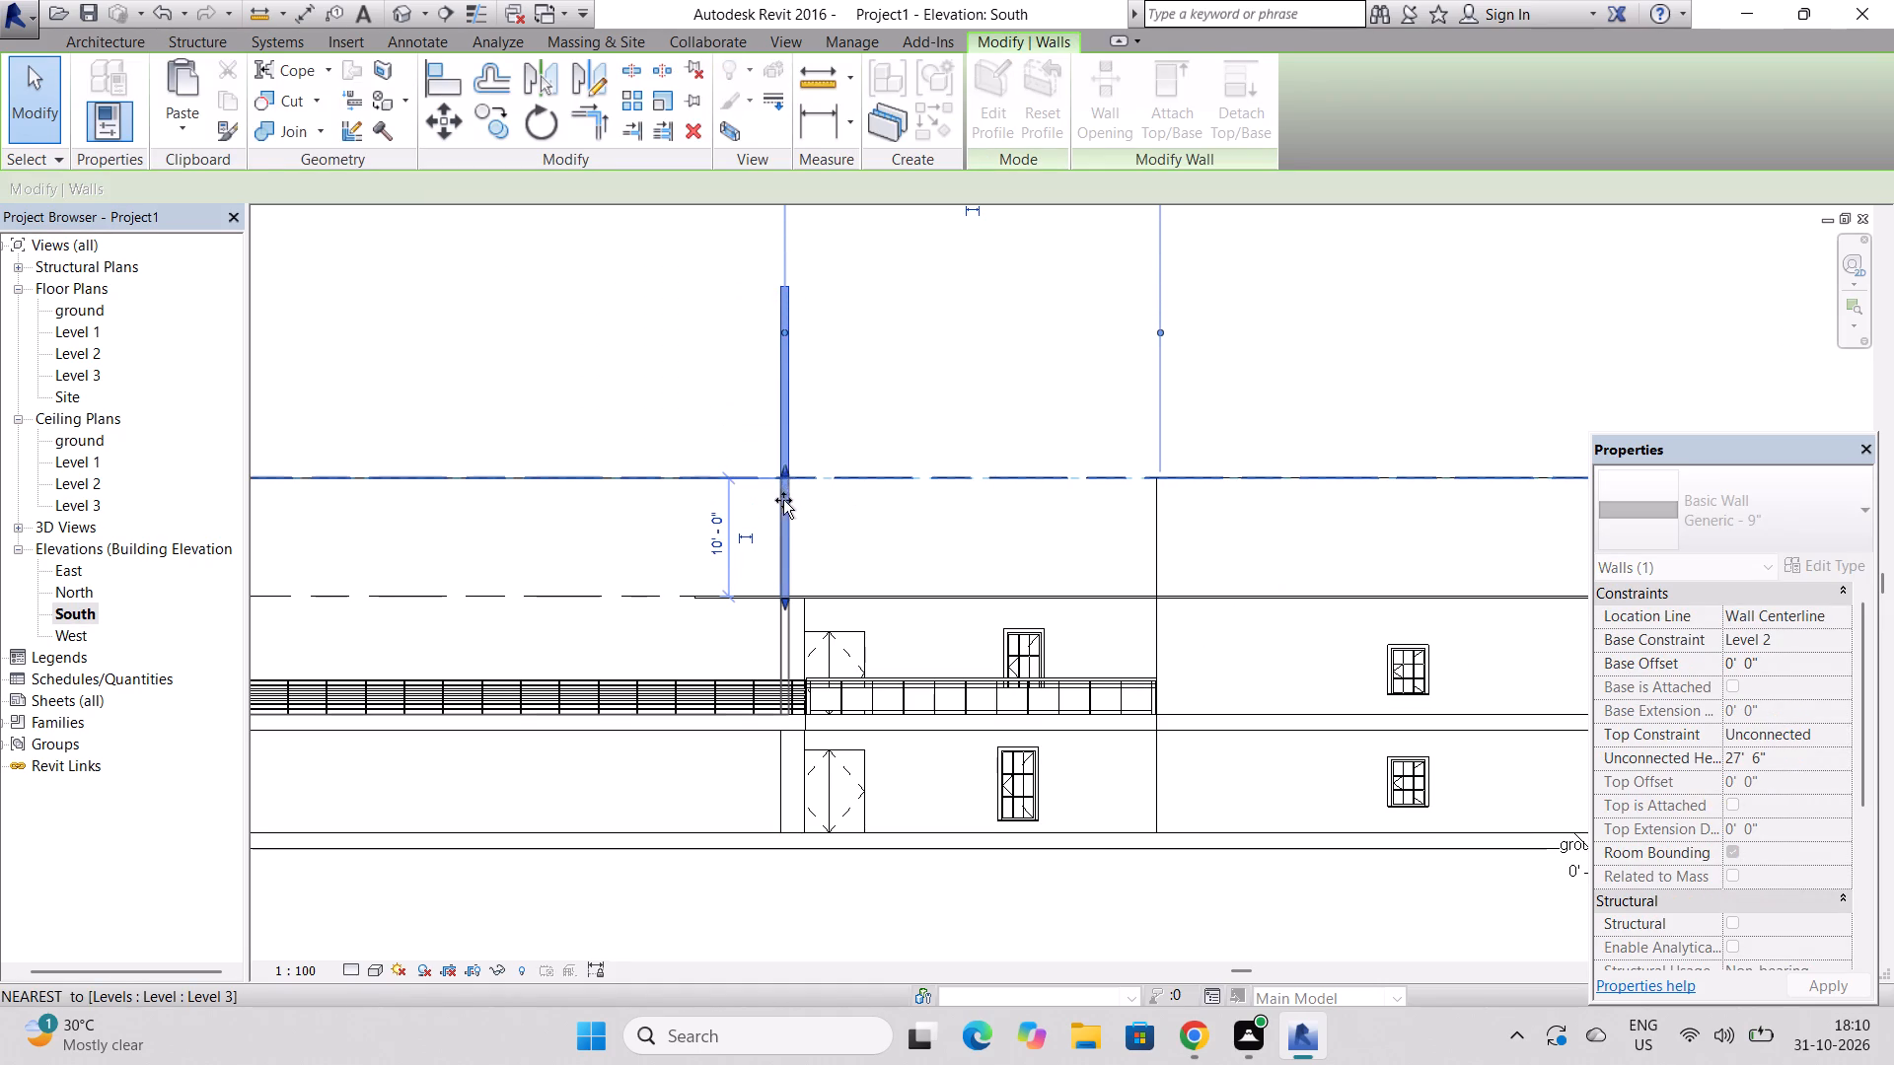
pyautogui.moveTo(783, 500); pyautogui.dragTo(781, 484)
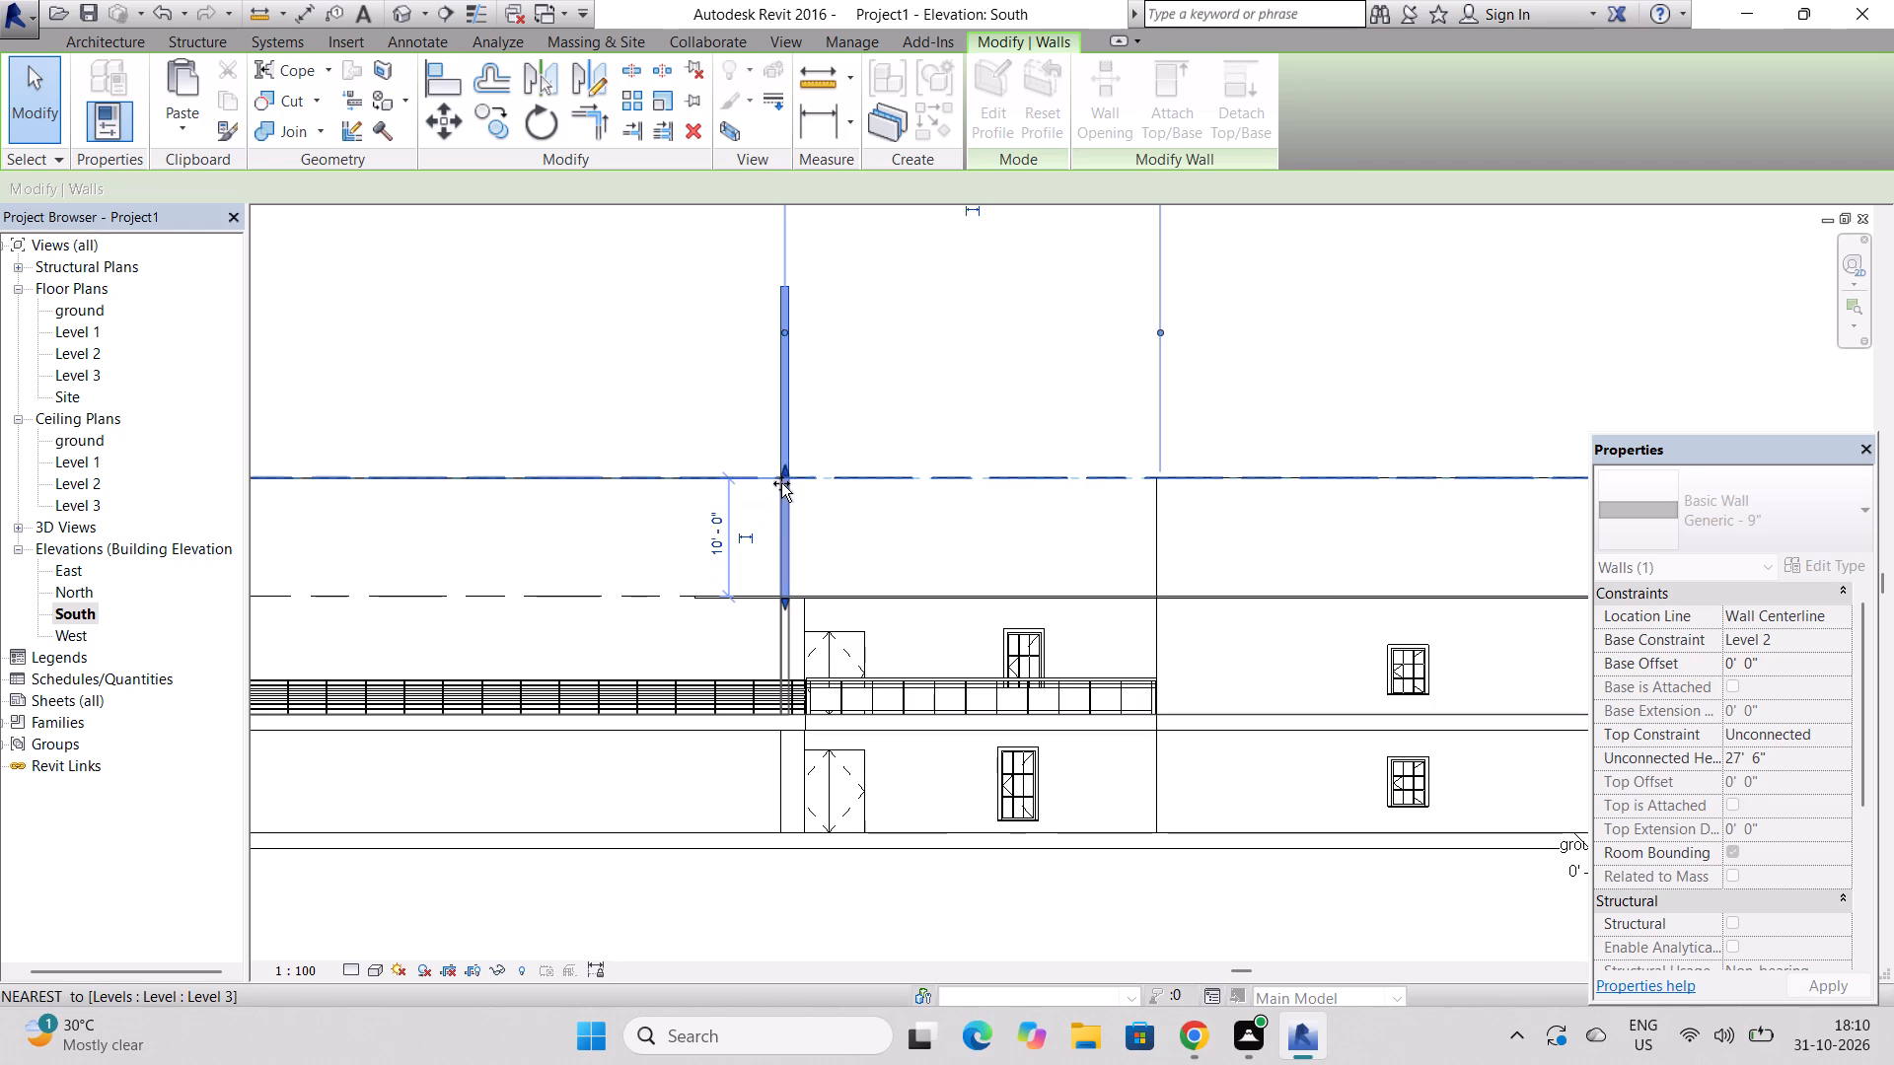
pyautogui.press('Escape')
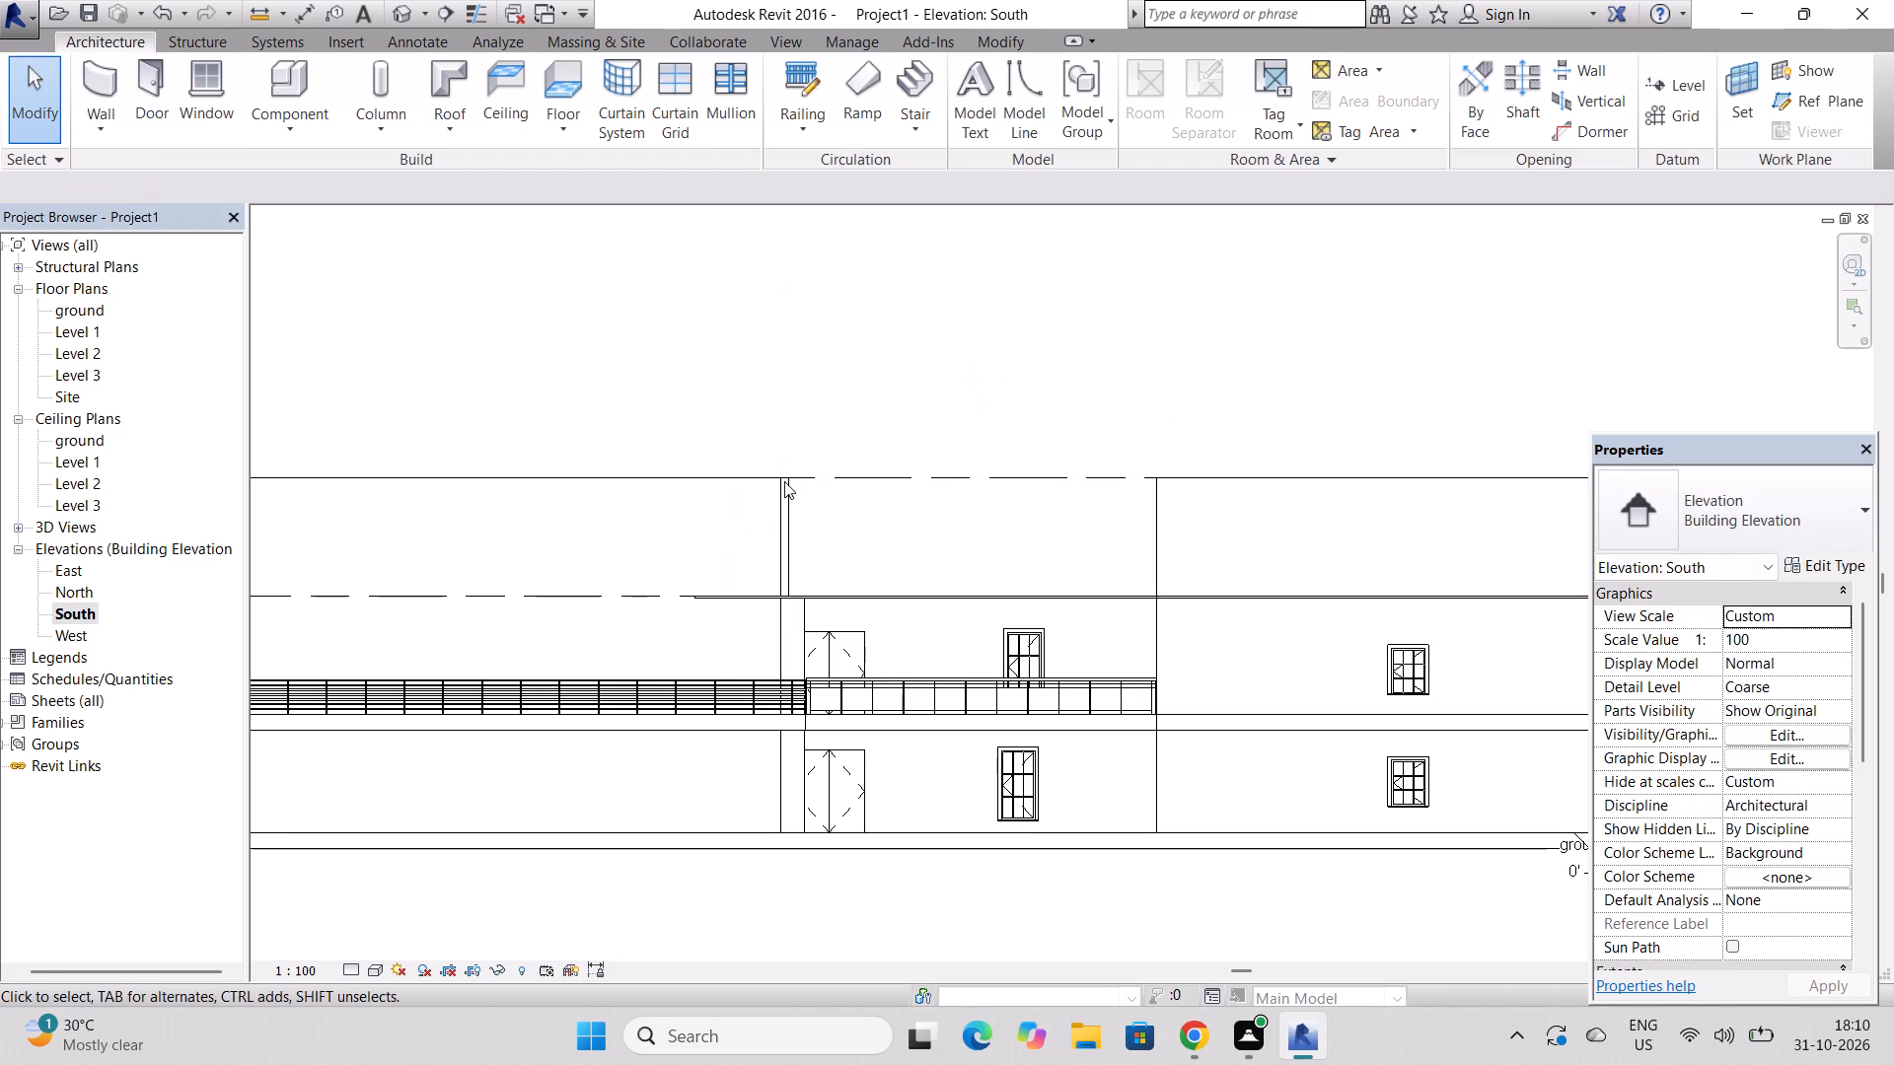
pyautogui.press('Escape')
pyautogui.press('Escape')
pyautogui.press('Escape')
pyautogui.press('Escape')
pyautogui.press('Escape')
pyautogui.press('Escape')
pyautogui.press('Escape')
pyautogui.press('Escape')
pyautogui.press('Escape')
pyautogui.press('Escape')
pyautogui.press('Escape')
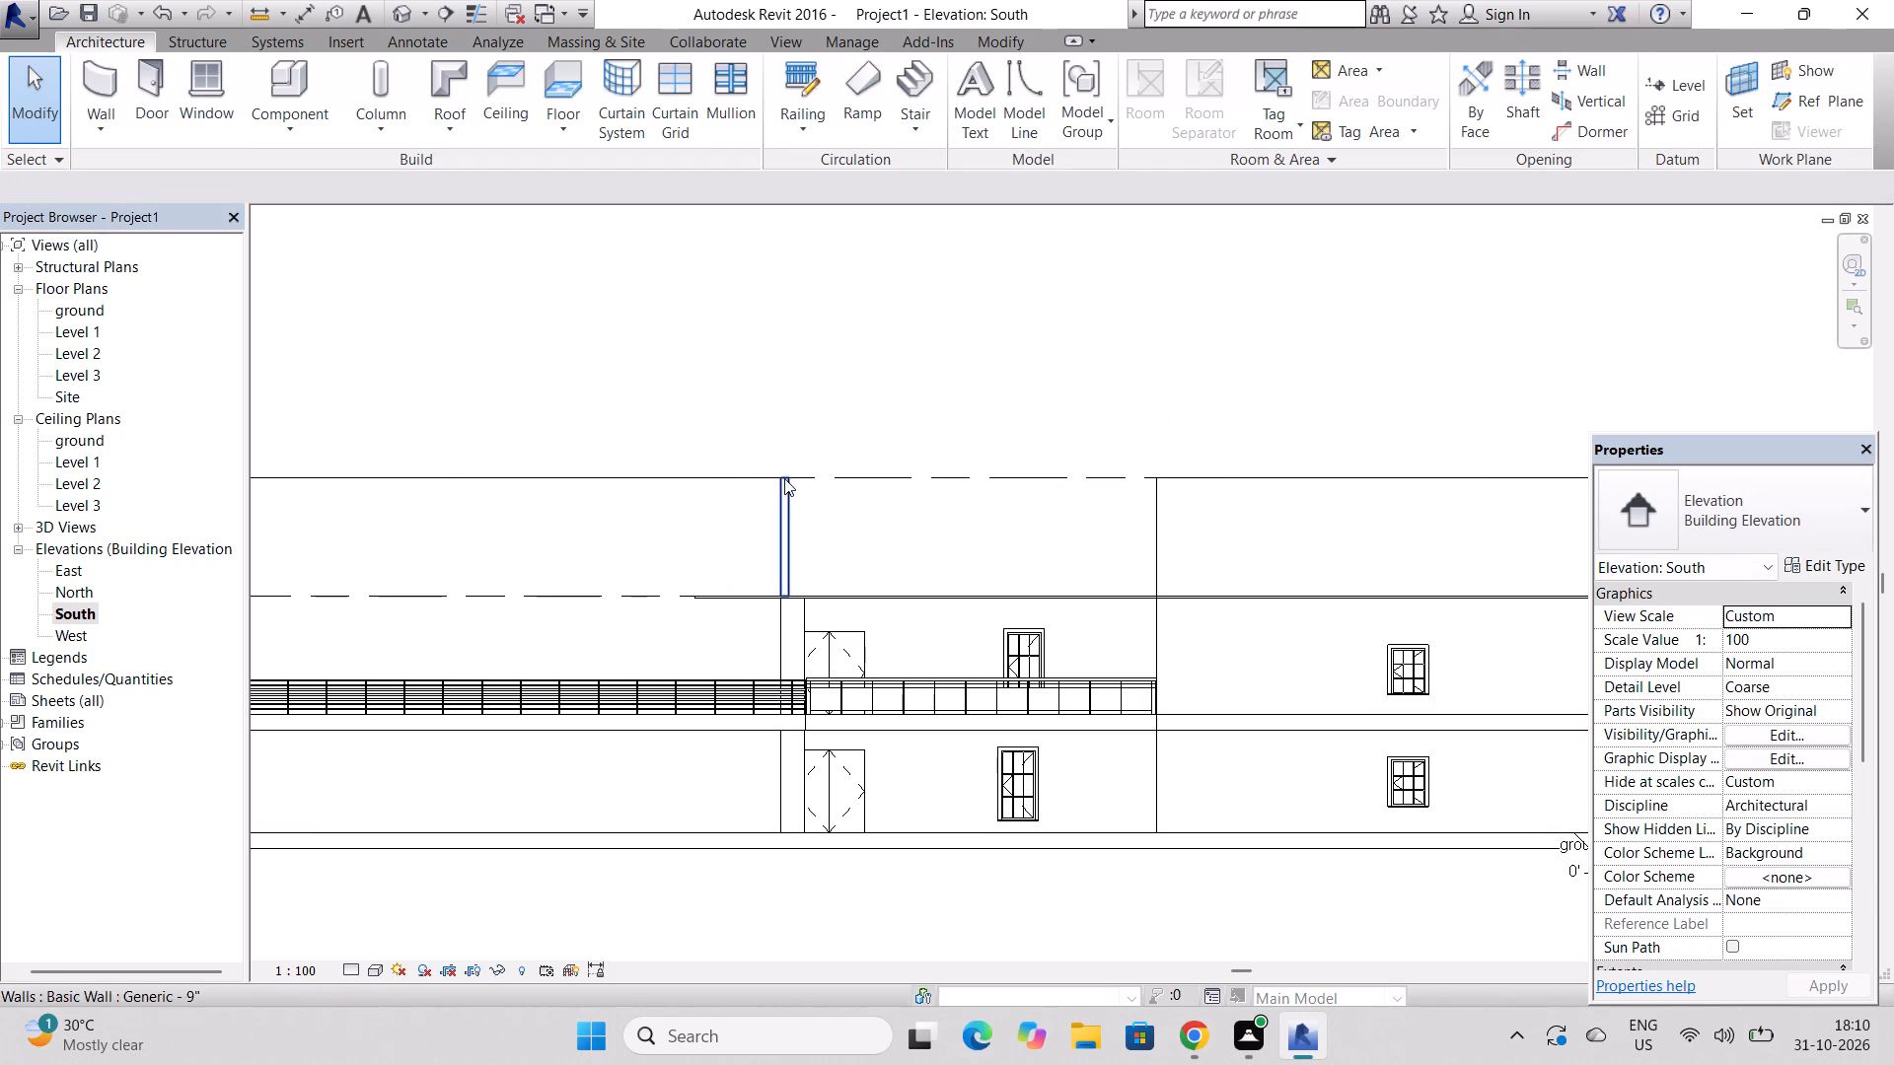
pyautogui.press('Escape')
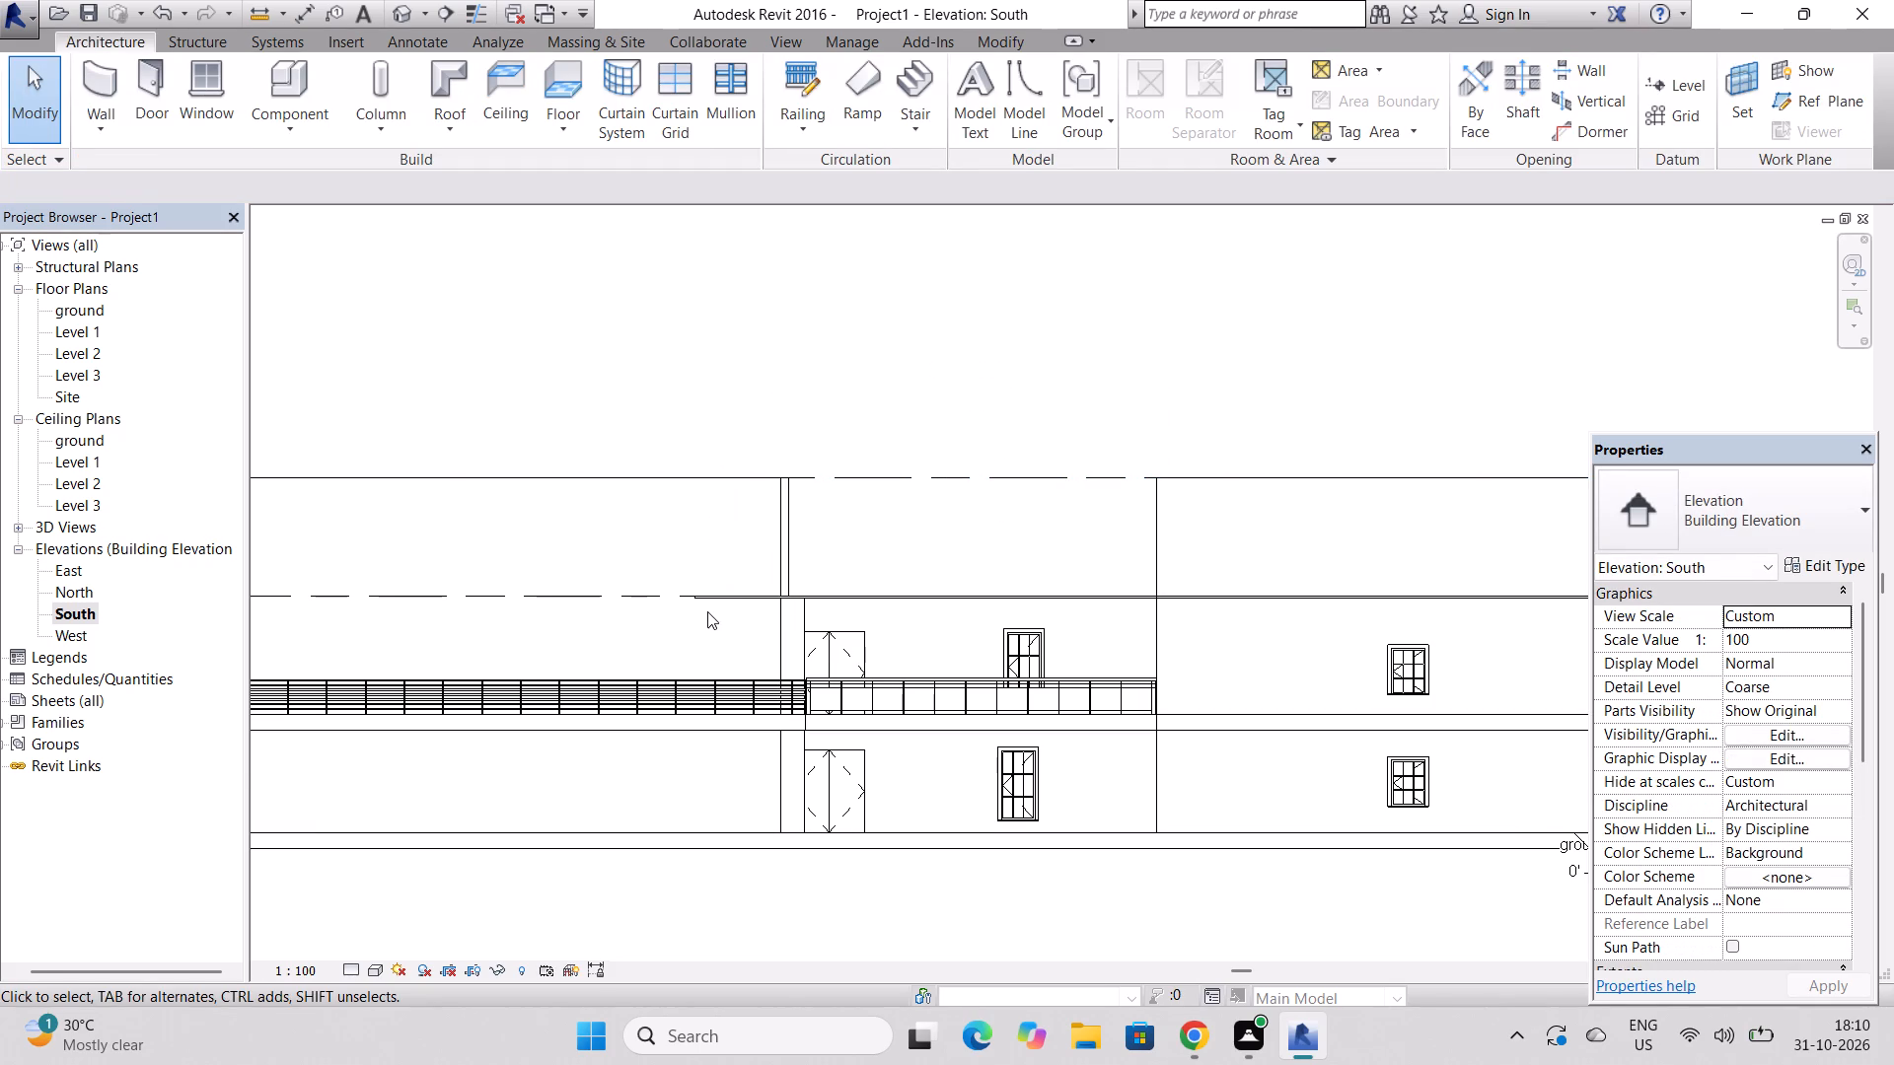
# Check the shortened rooftop wall against the adjoining parapets in the 3D view.
pyautogui.scroll(7, 713, 602)
pyautogui.scroll(-4, 713, 601)
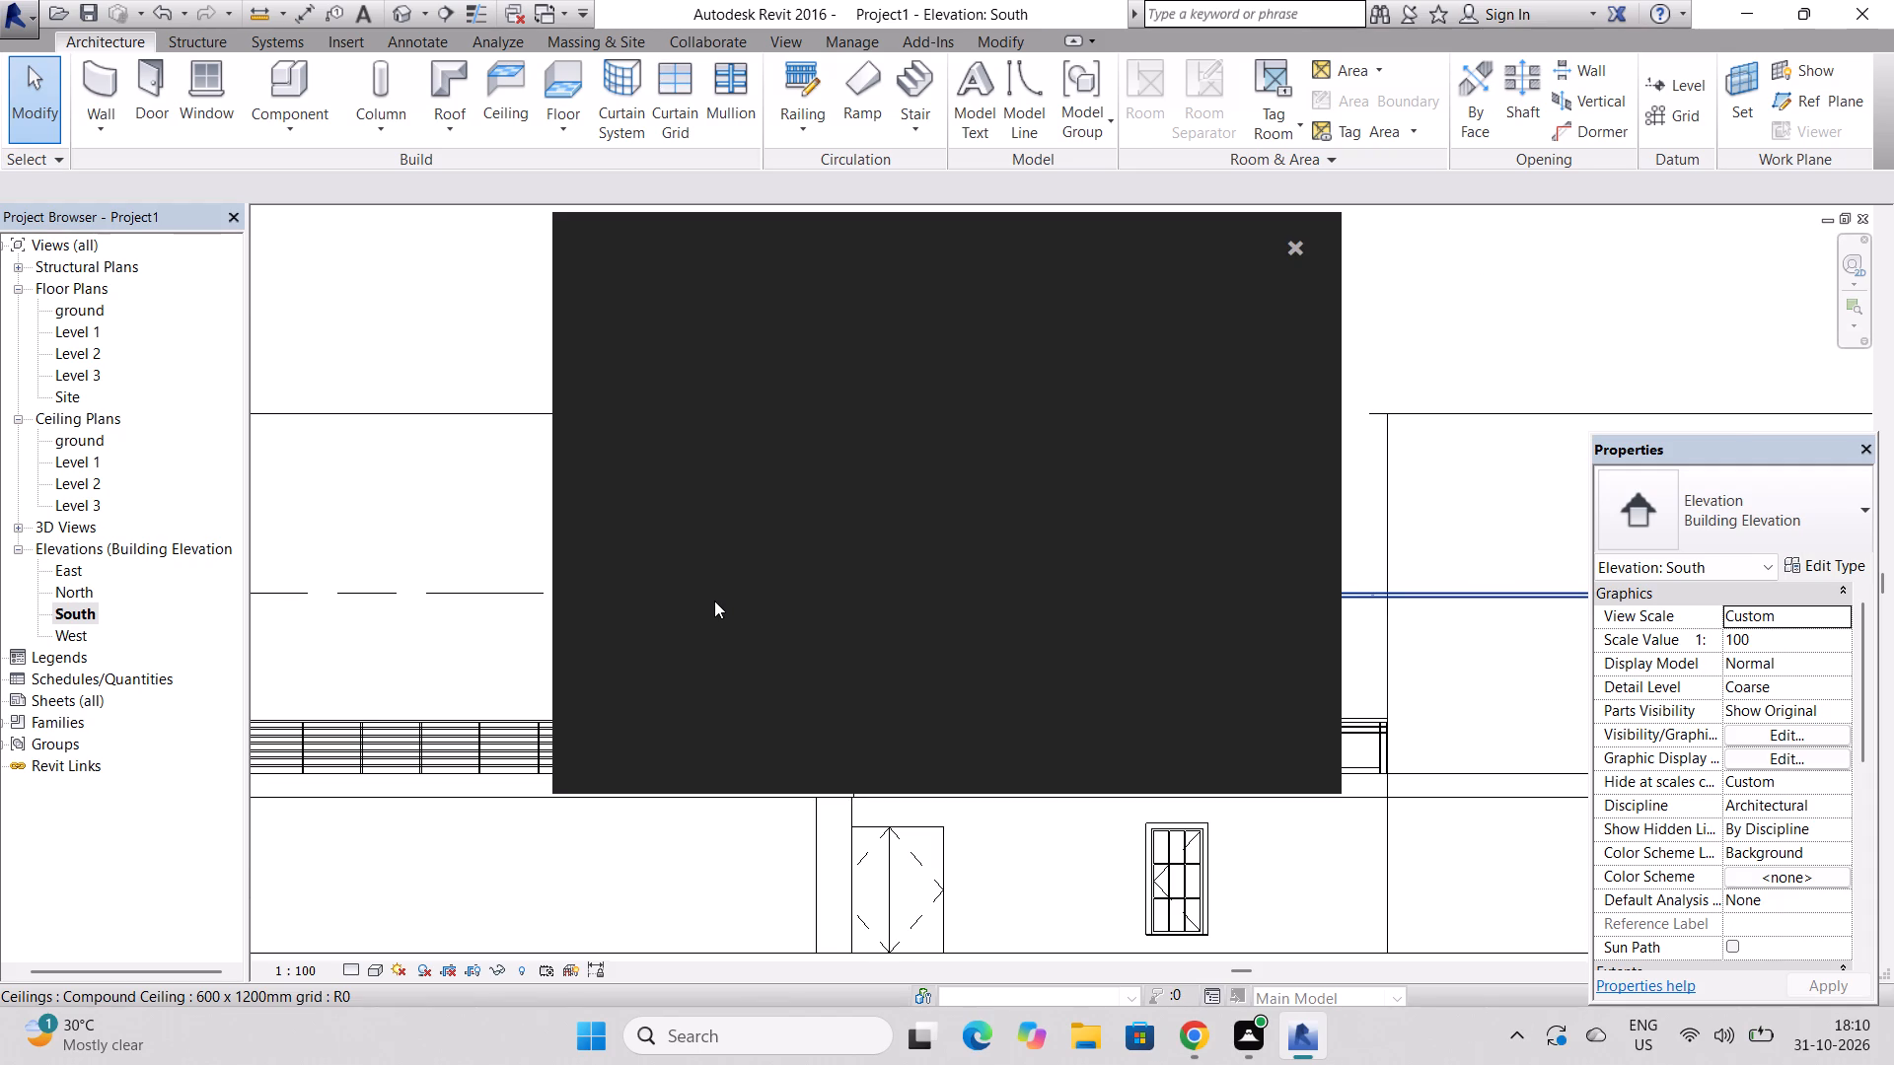
pyautogui.click(1291, 249)
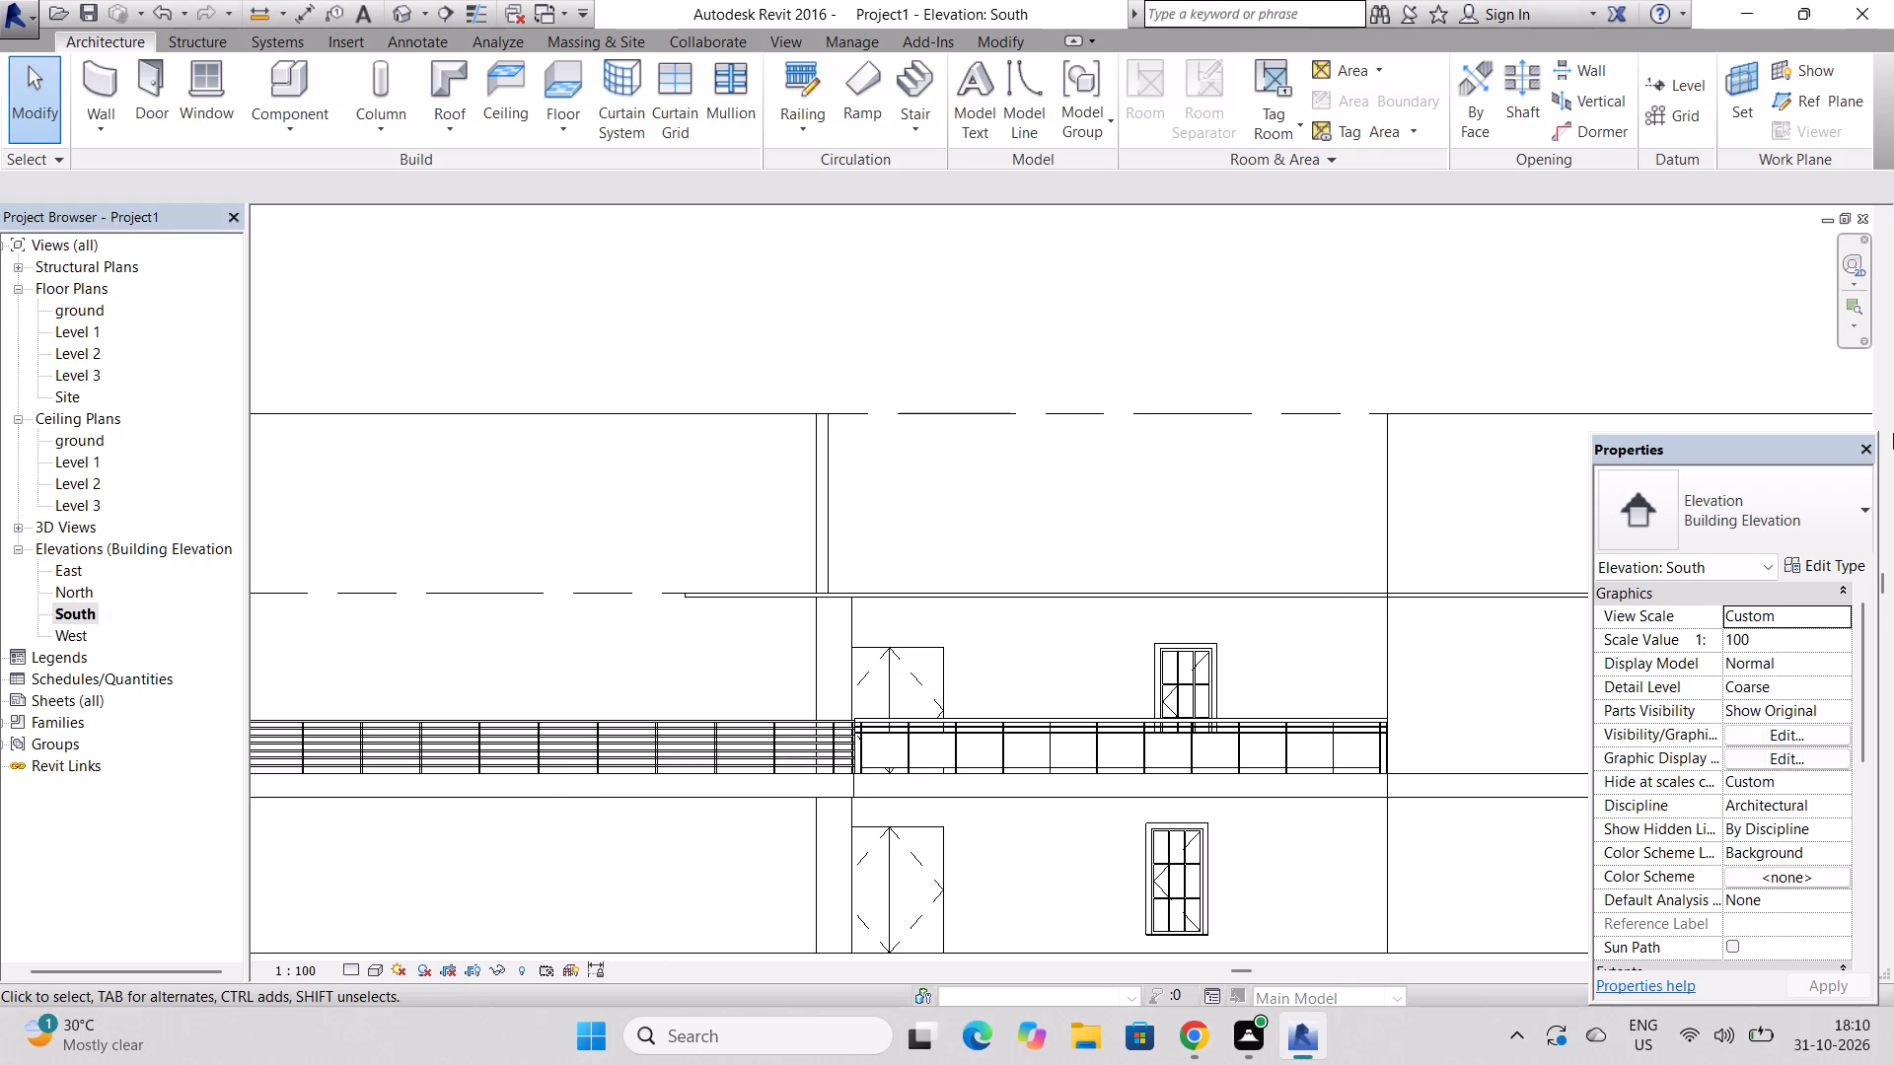
pyautogui.click(392, 2)
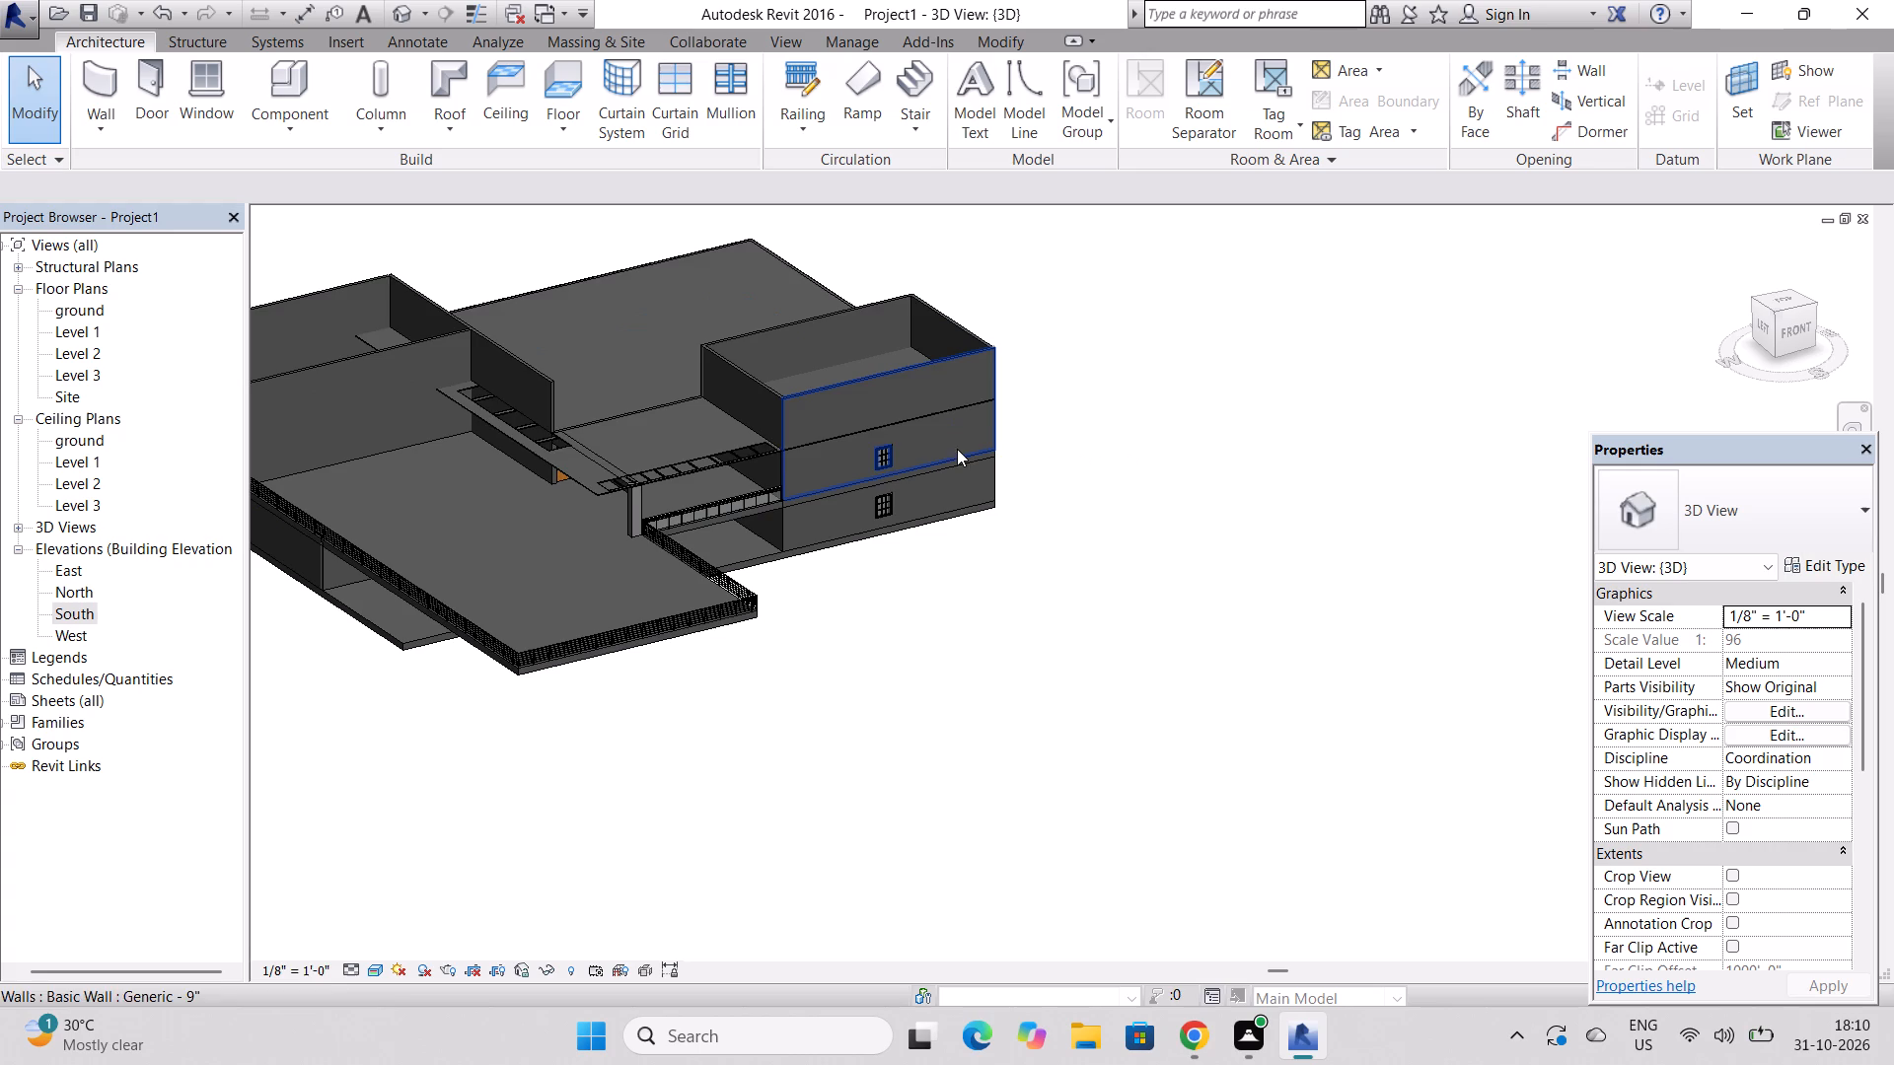
# On the Level 2 floor plan, draw a Generic - 9" wall about 31' 9" long west from the southeast enclosure's northwest corner to the north-south wall's end.
pyautogui.scroll(3, 557, 414)
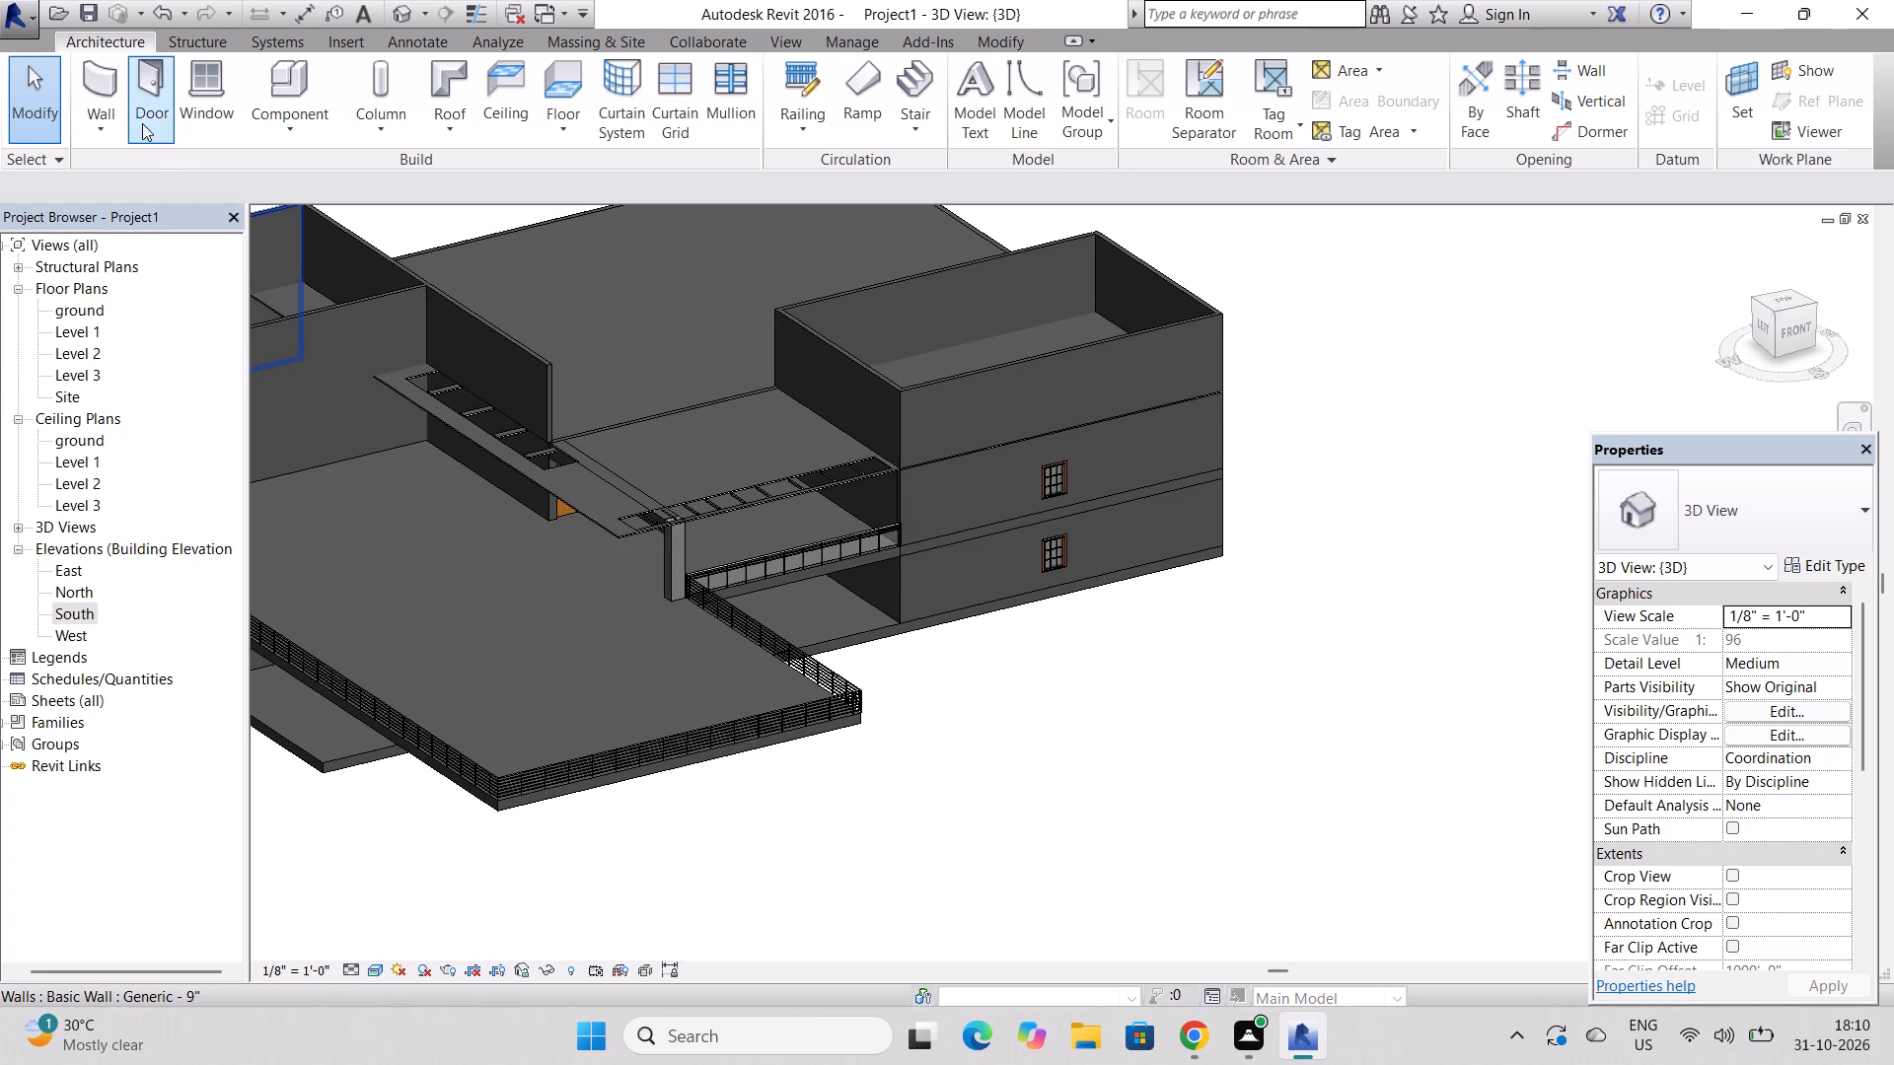
pyautogui.click(95, 74)
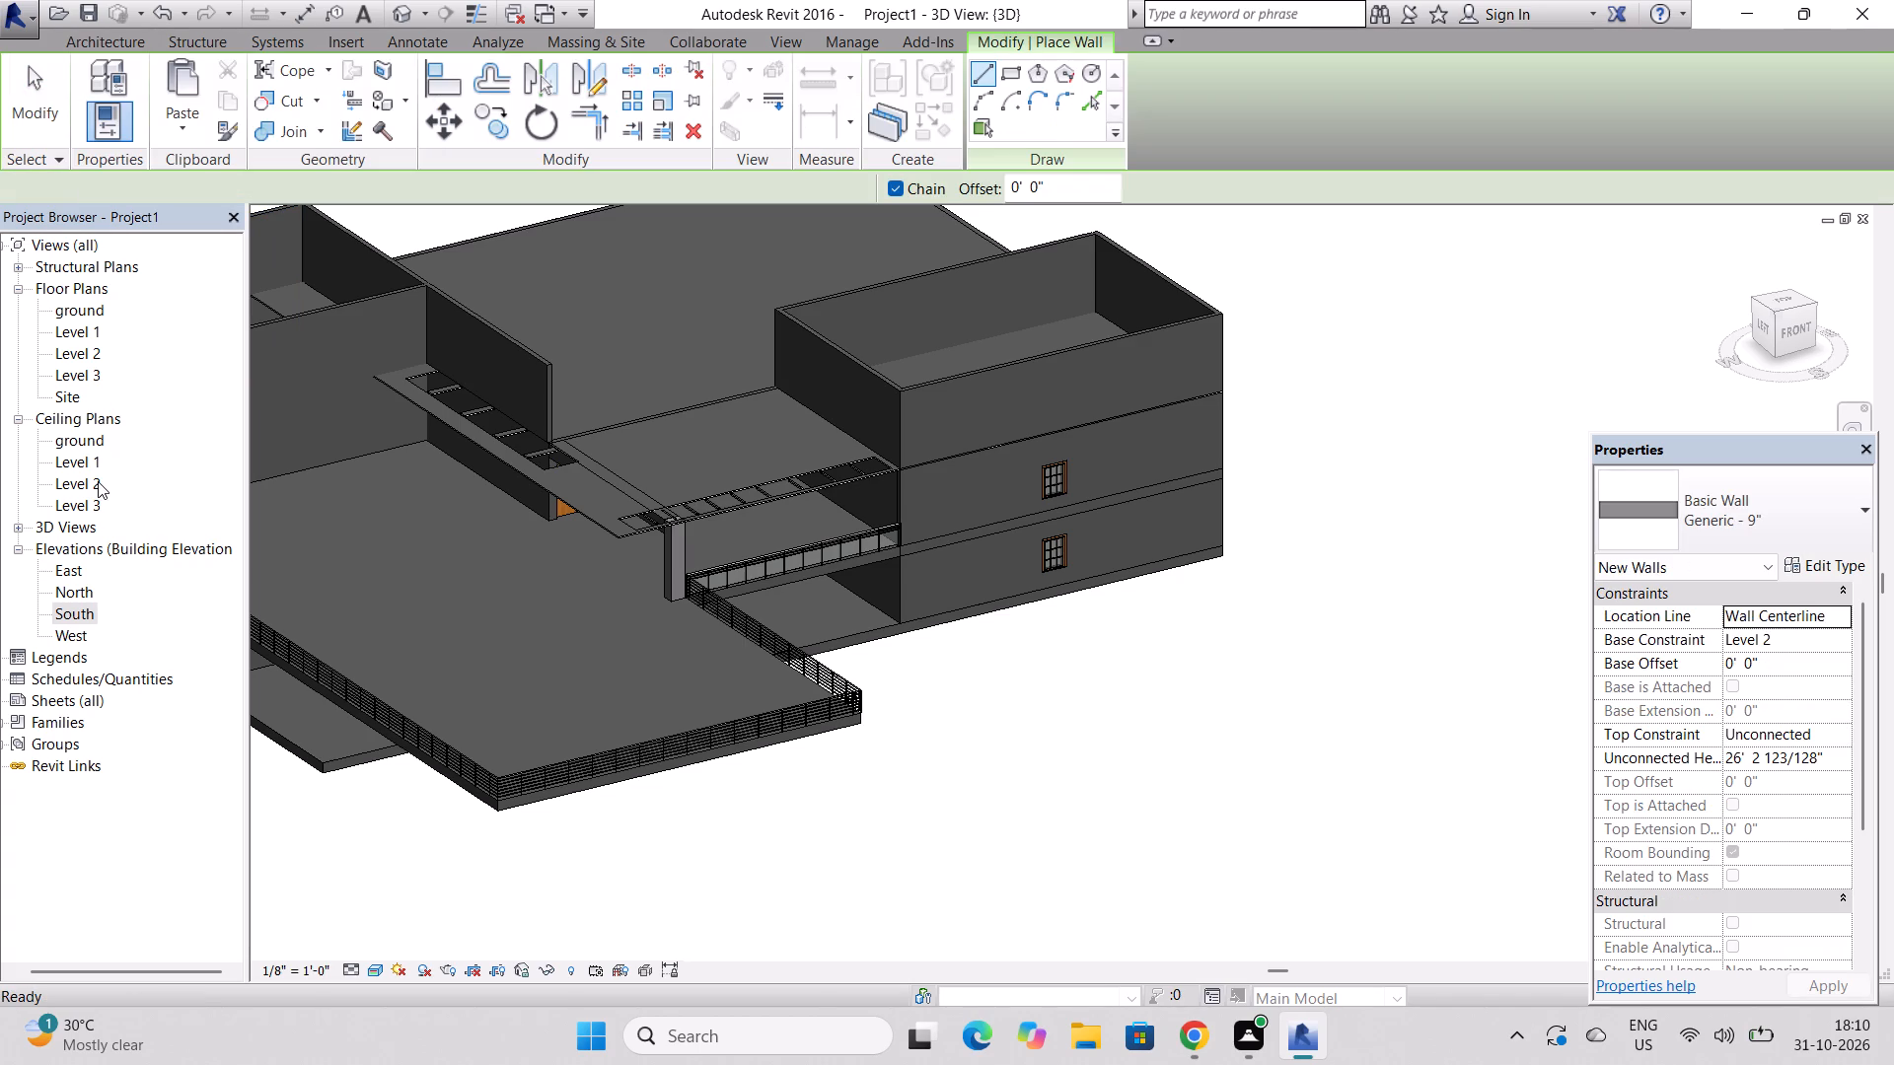
pyautogui.doubleClick(80, 355)
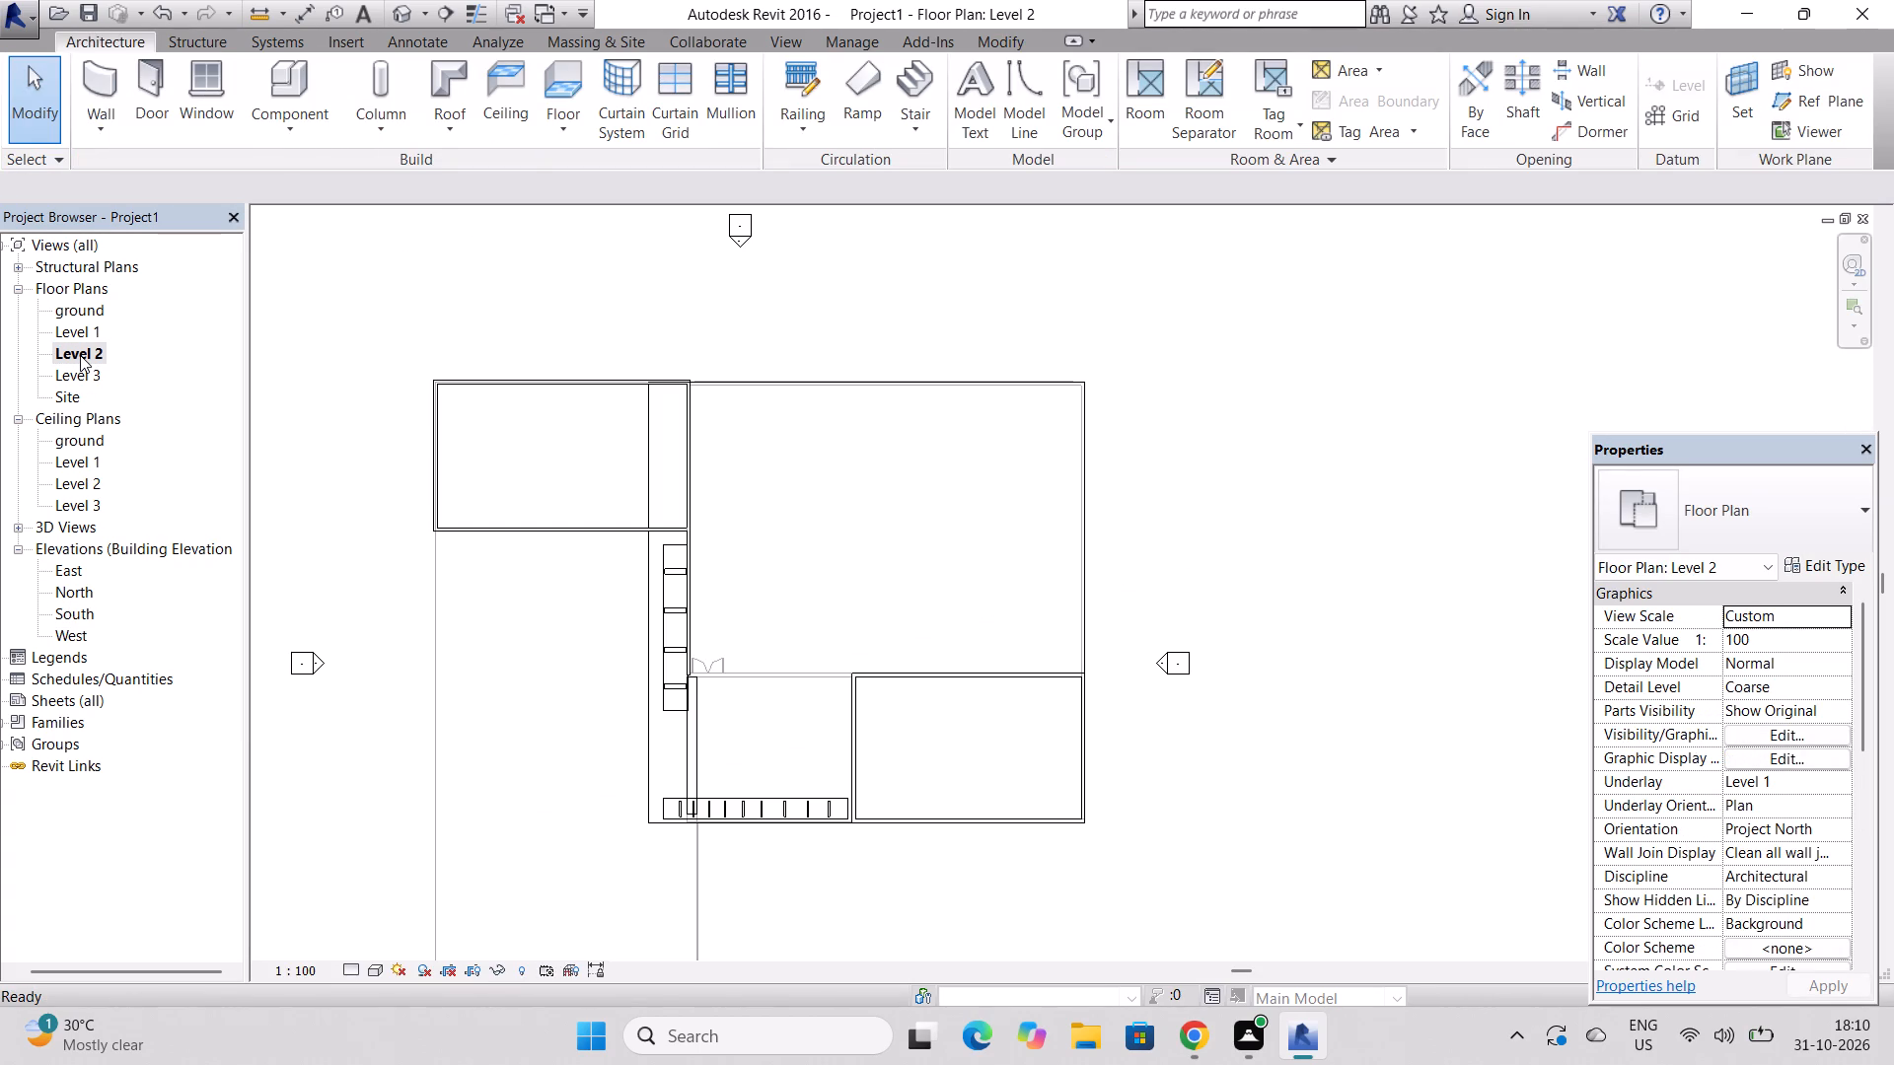
pyautogui.doubleClick(84, 377)
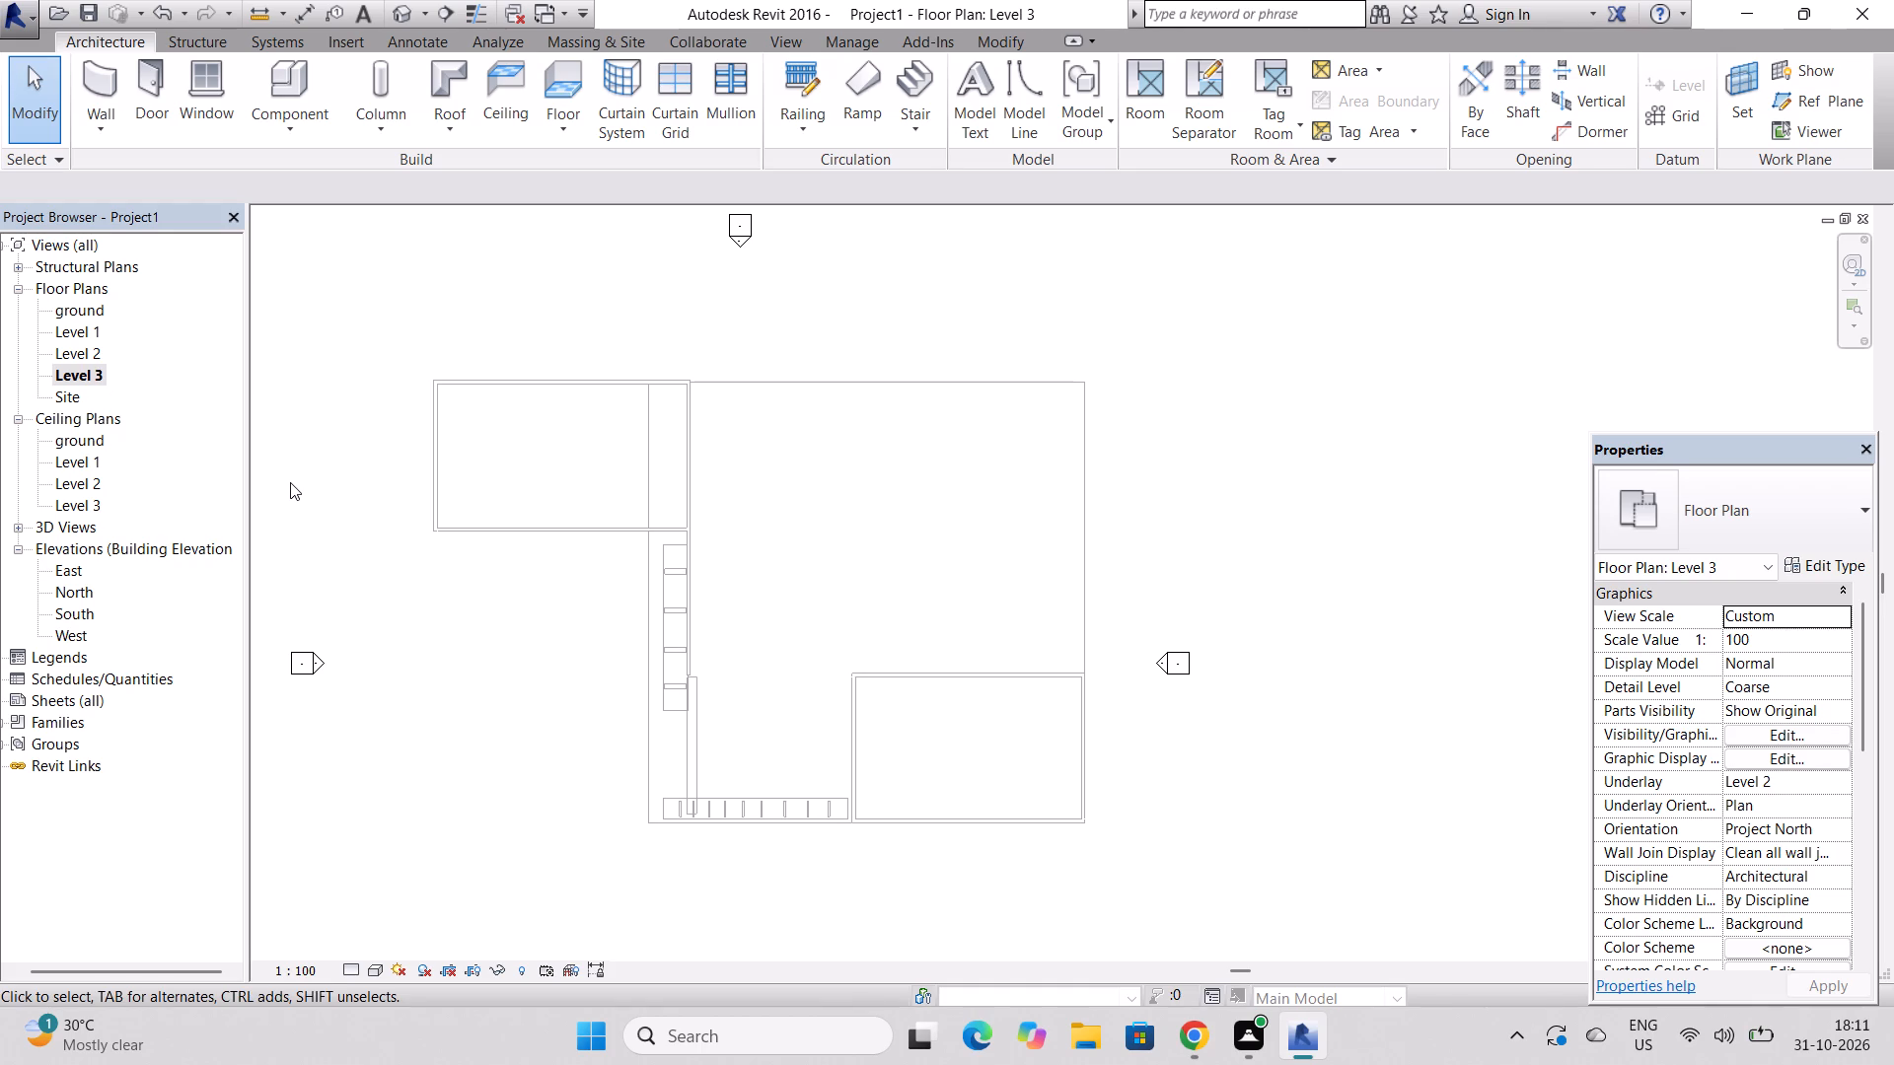
pyautogui.doubleClick(62, 354)
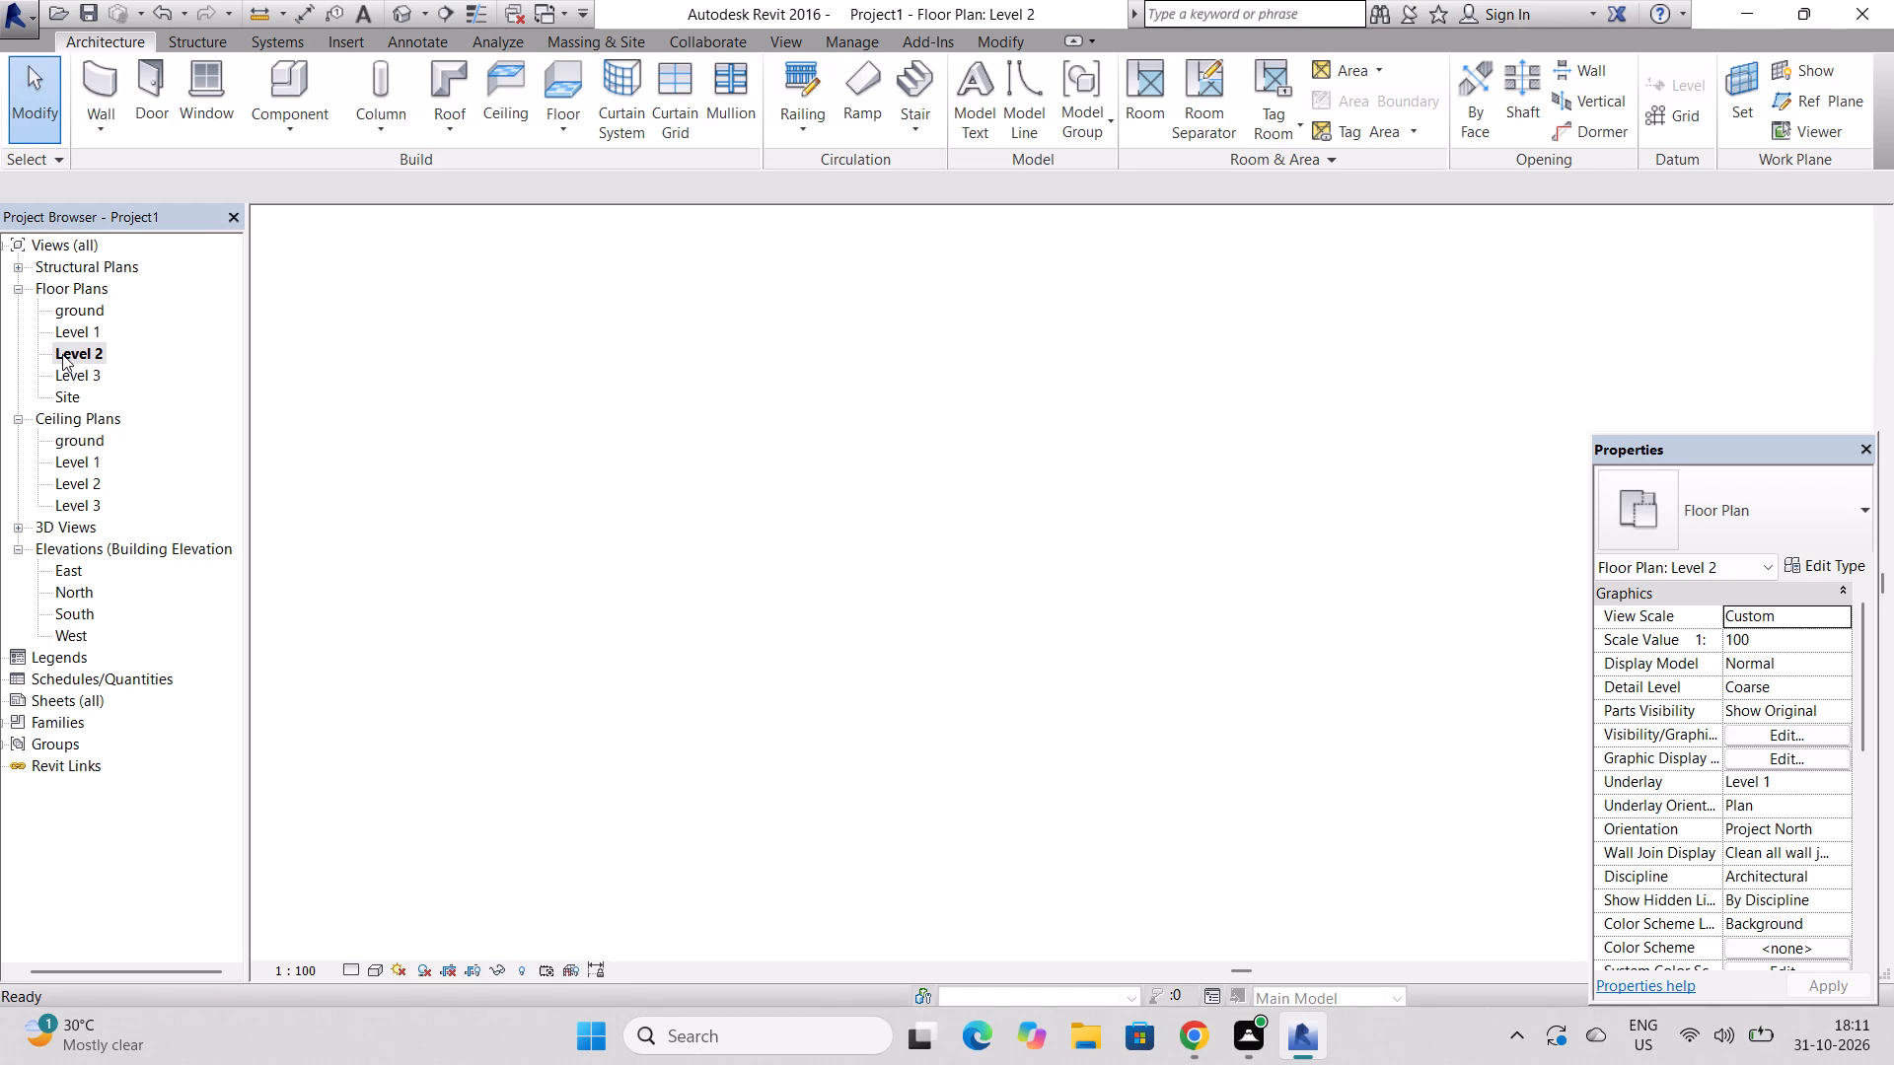
pyautogui.scroll(4, 746, 765)
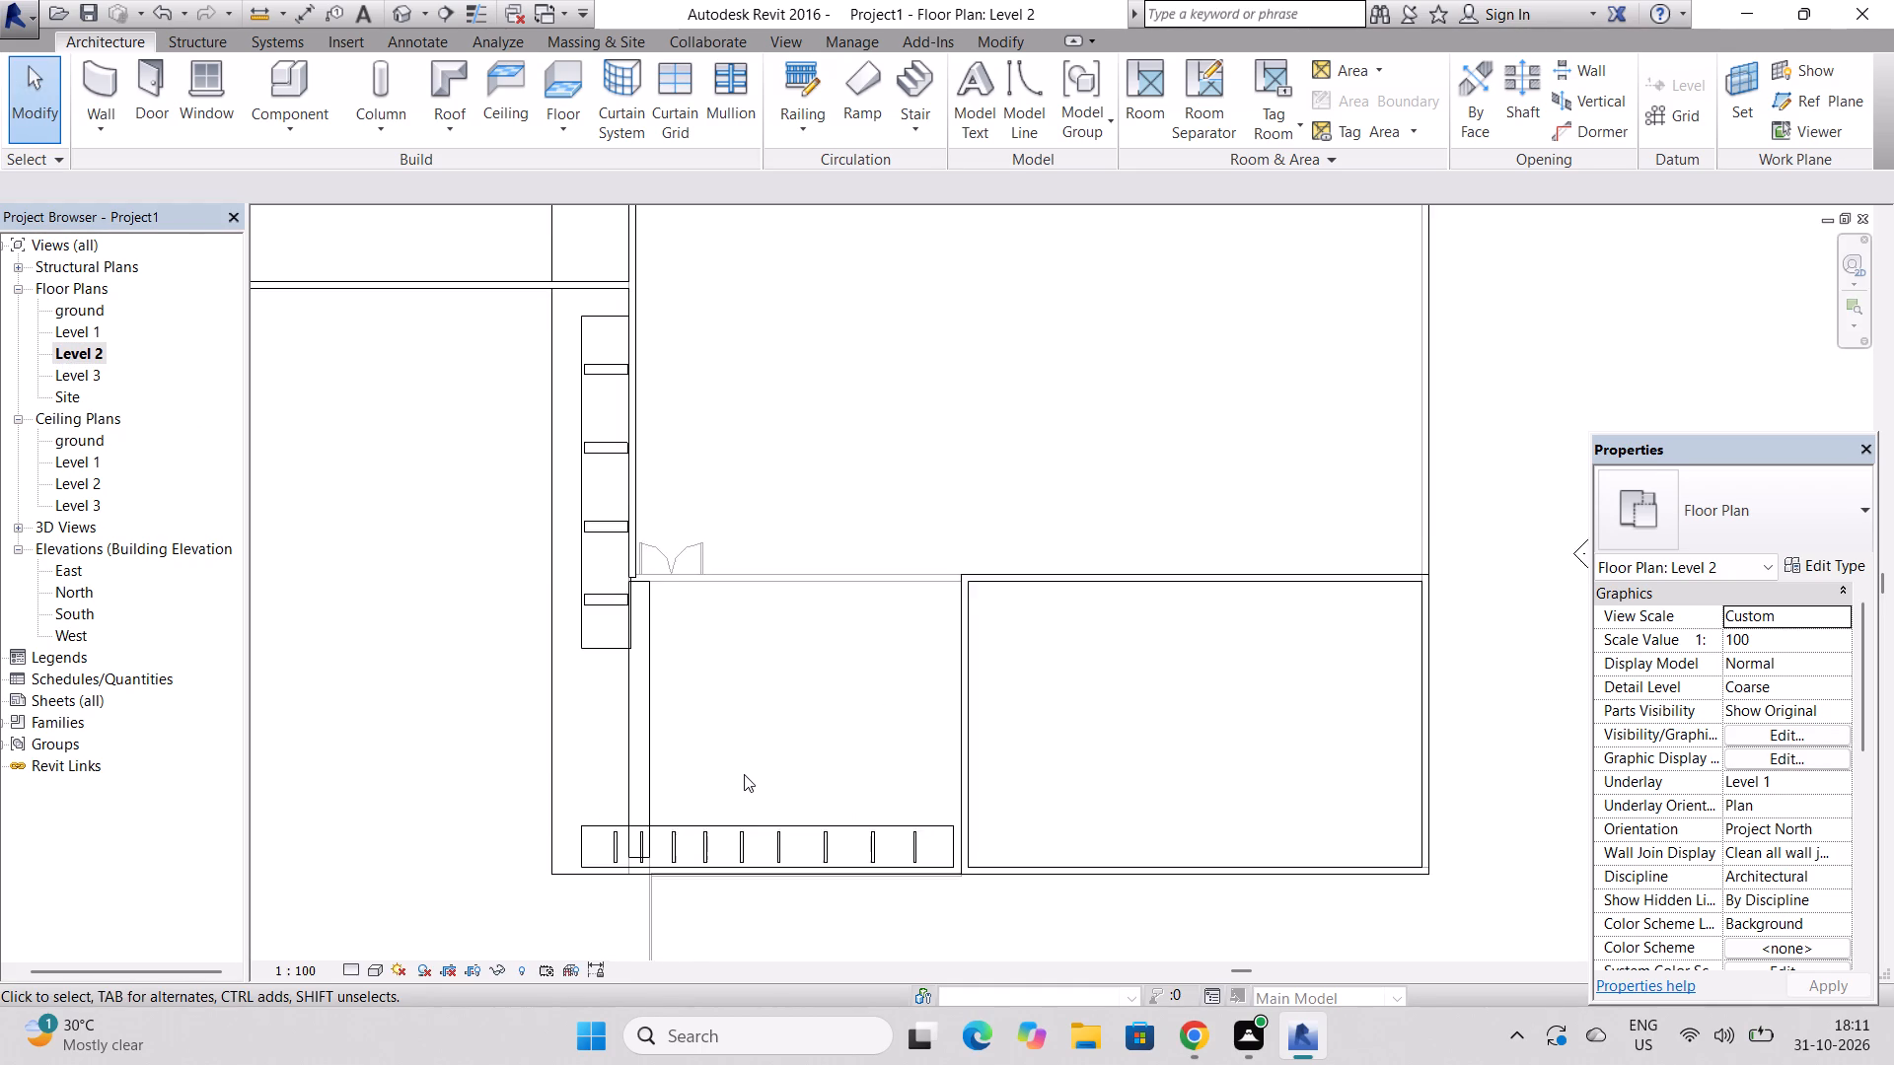
pyautogui.scroll(5, 744, 774)
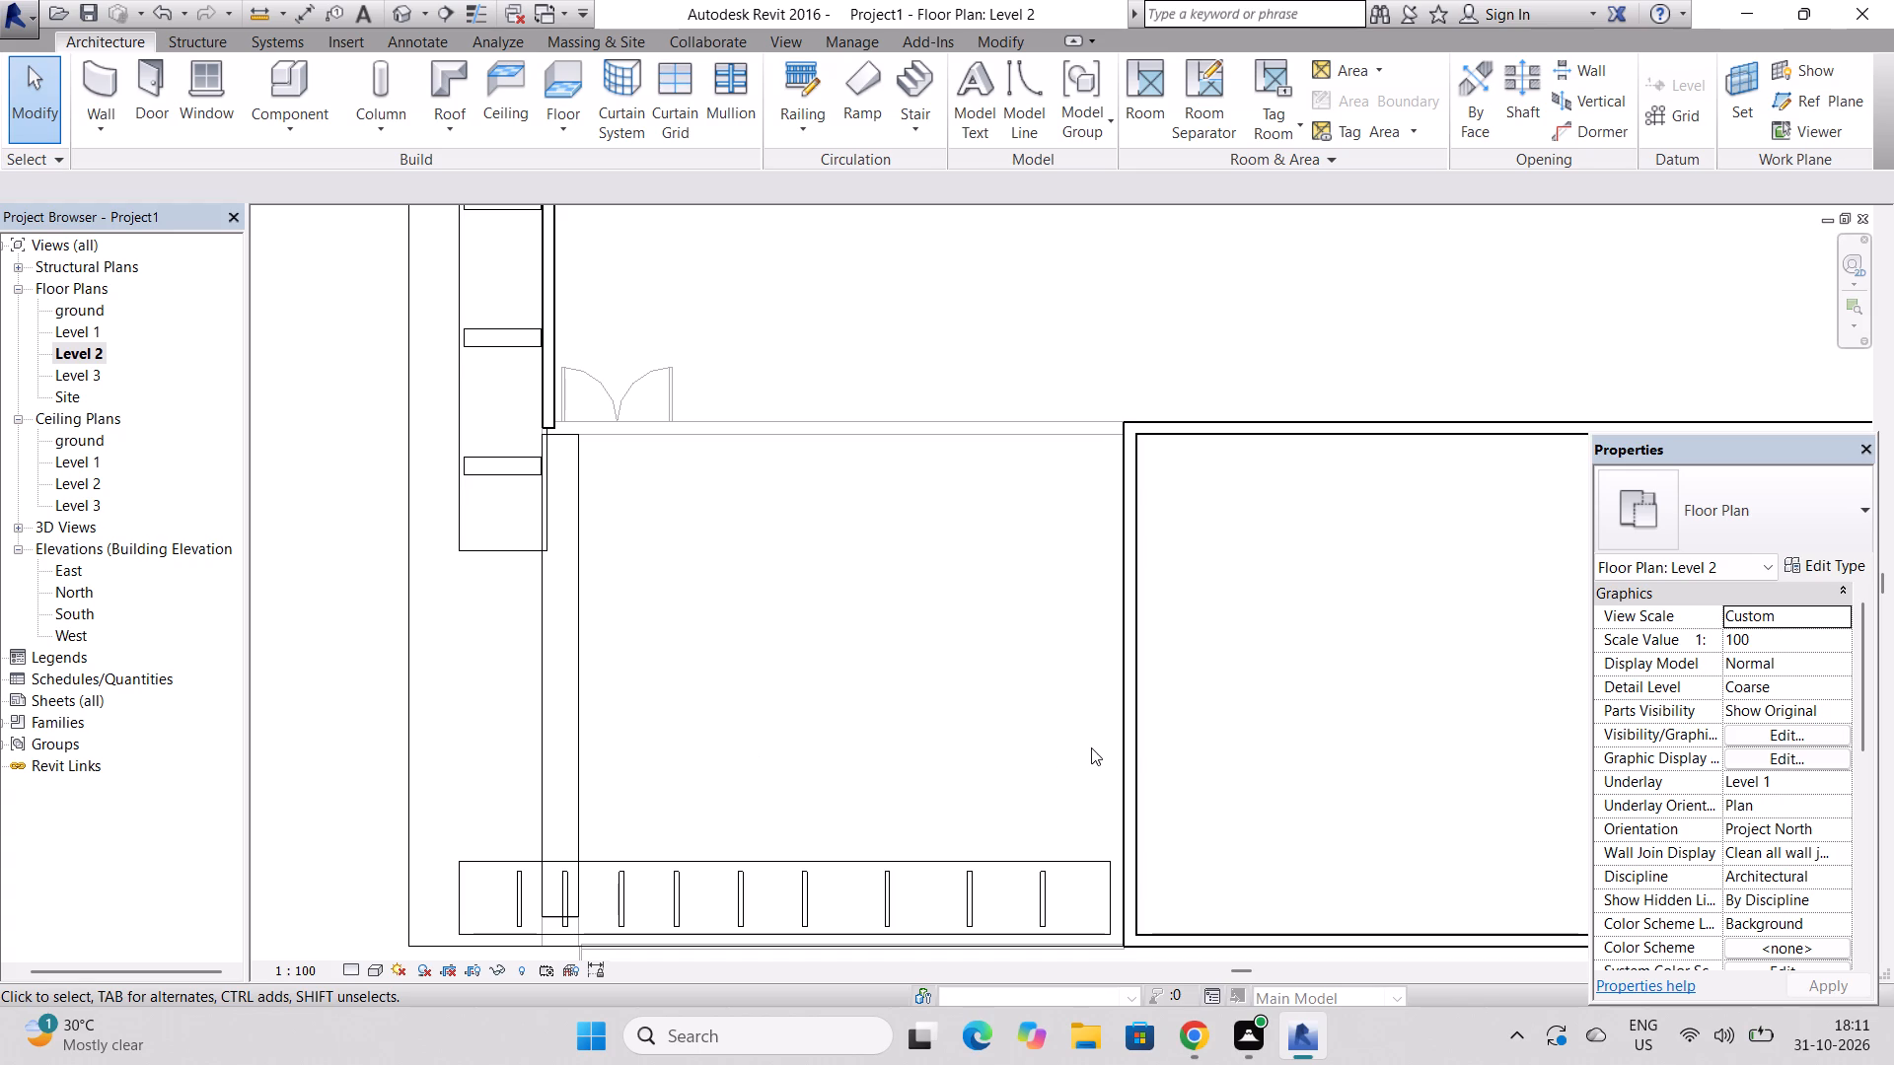
pyautogui.scroll(2, 569, 413)
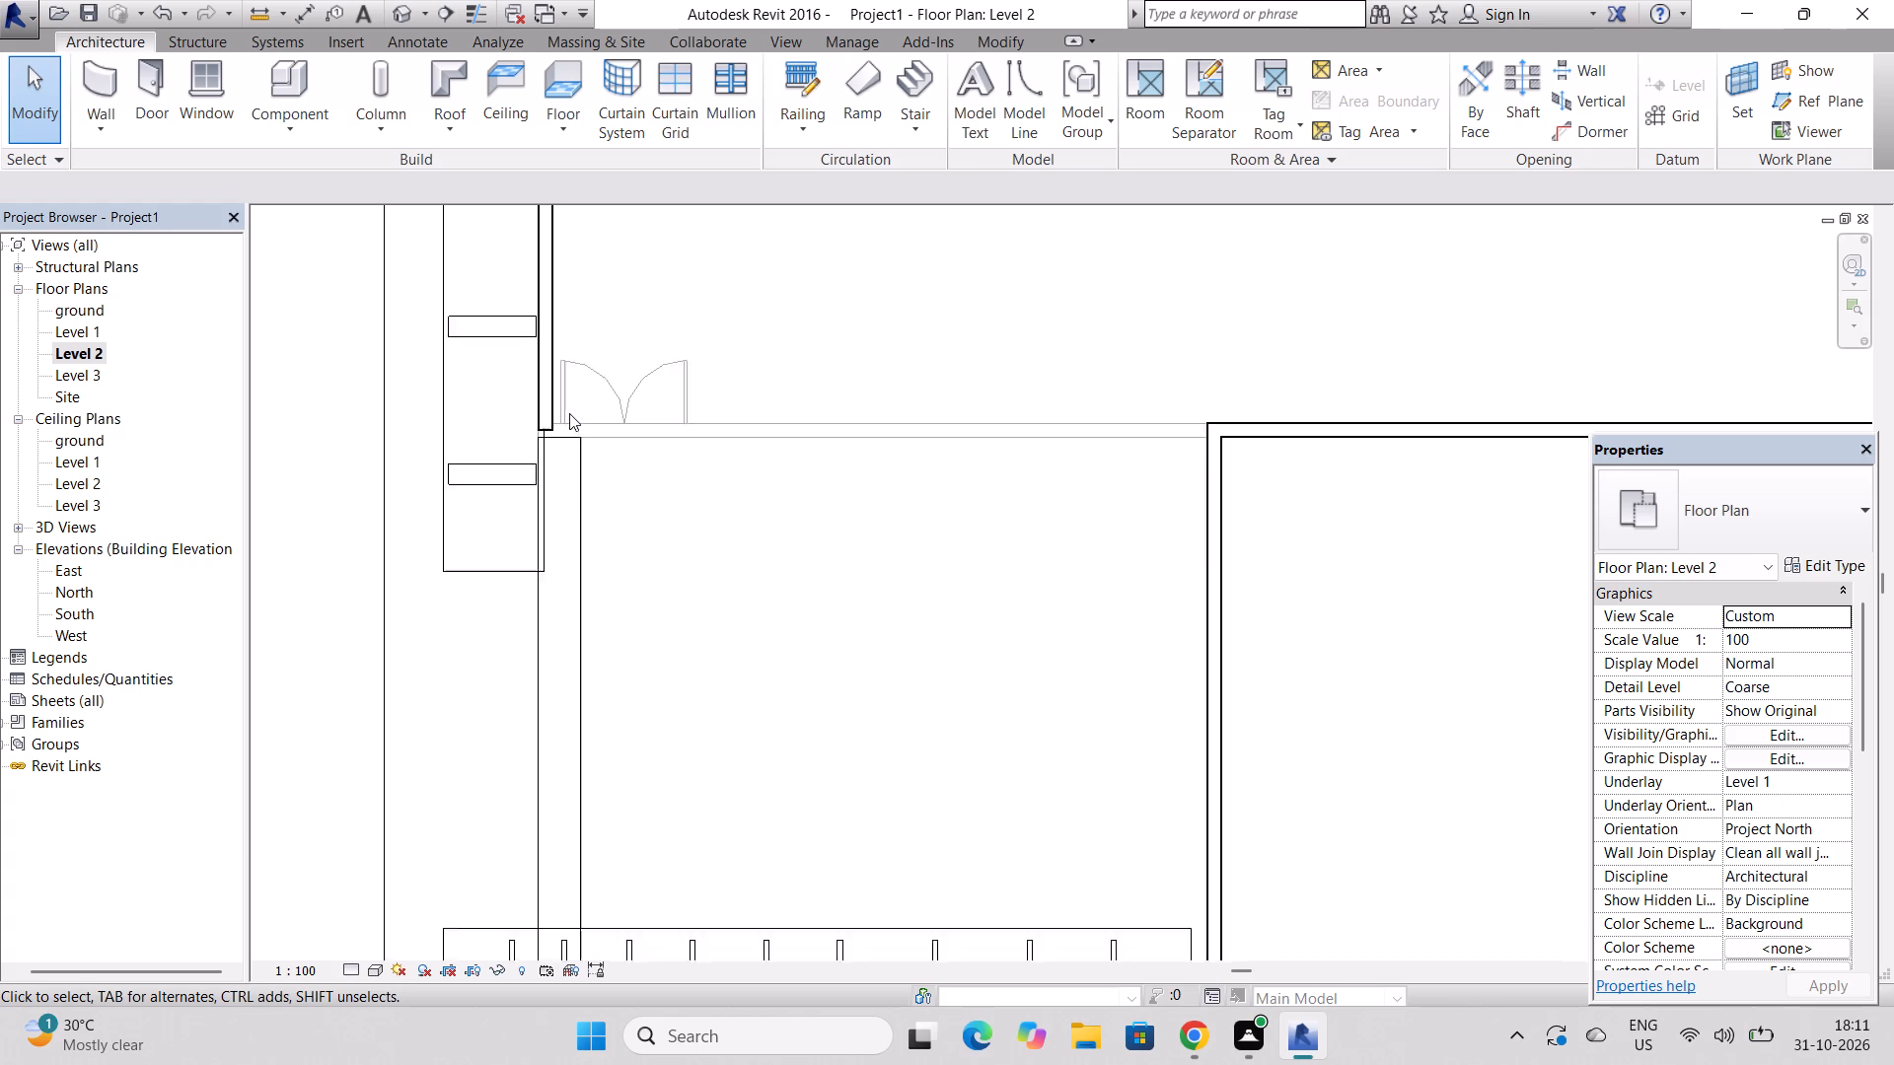
pyautogui.scroll(6, 569, 413)
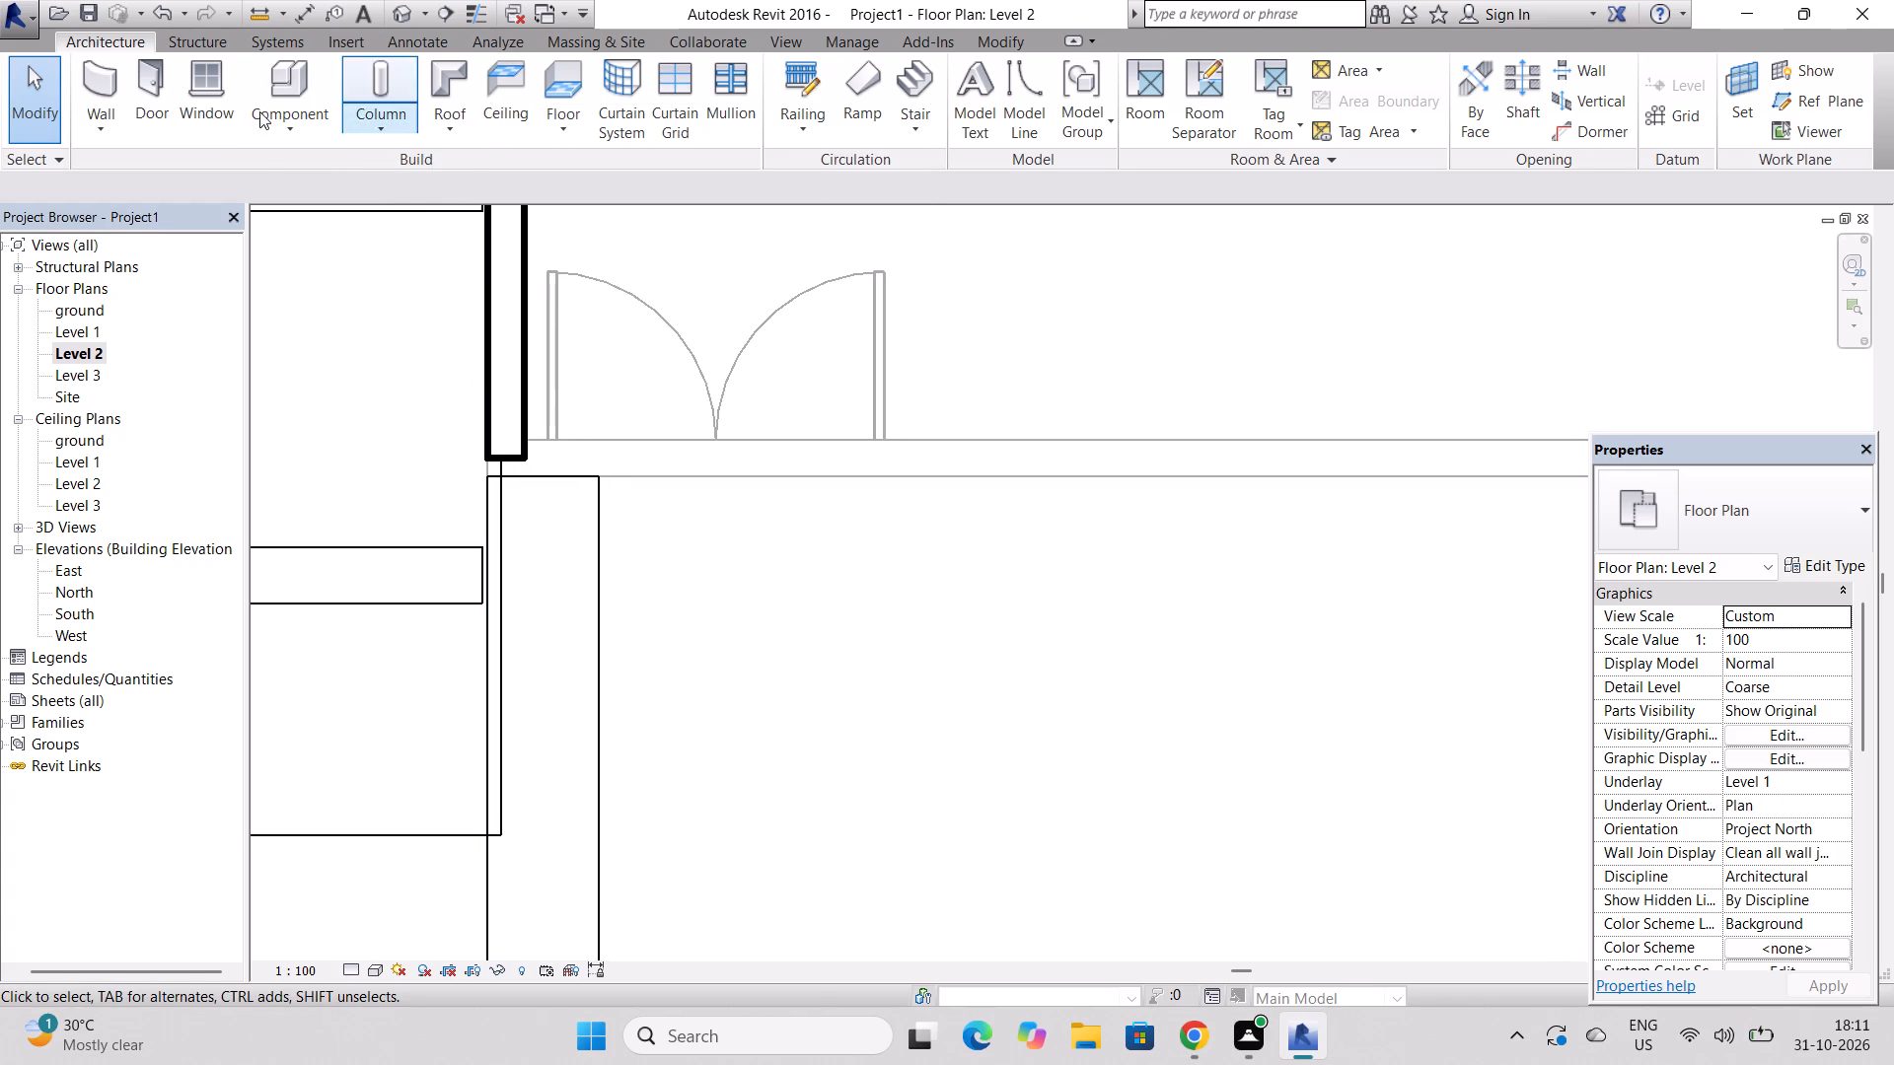
pyautogui.click(96, 97)
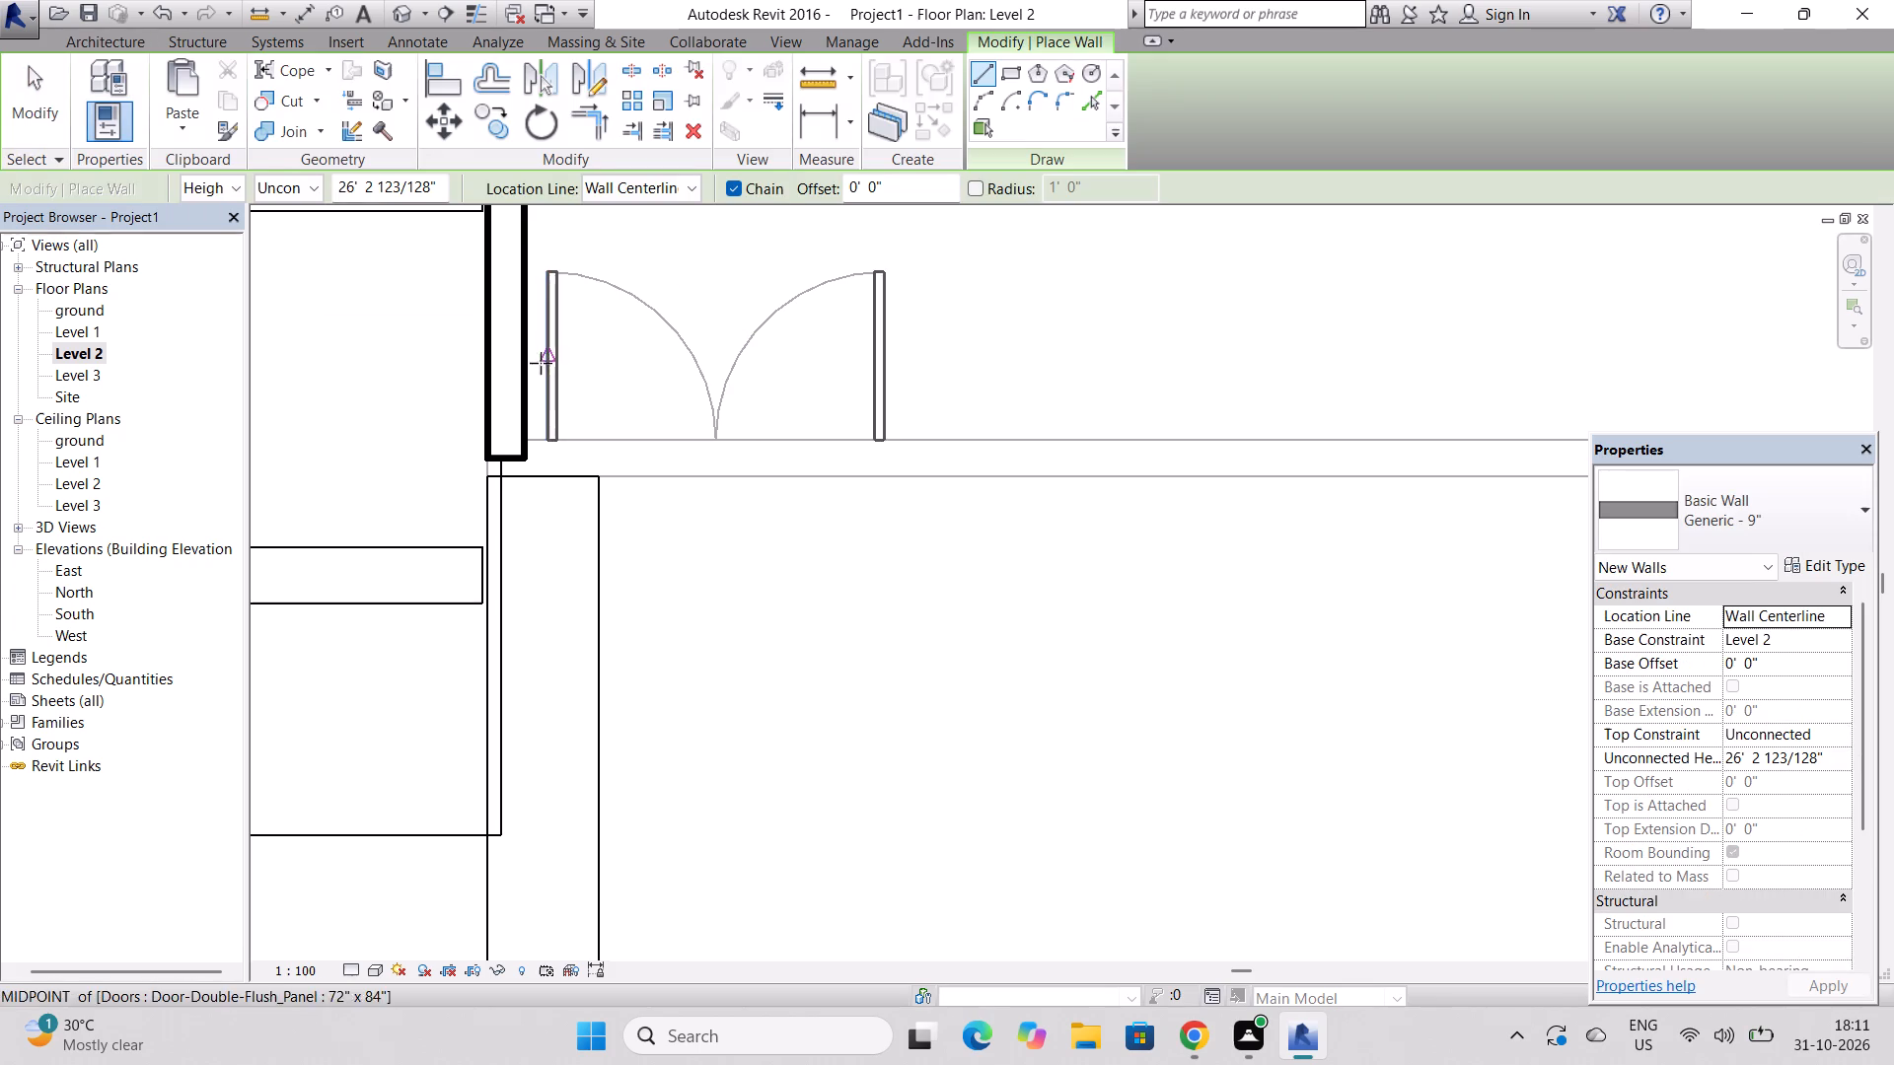
pyautogui.scroll(-6, 717, 535)
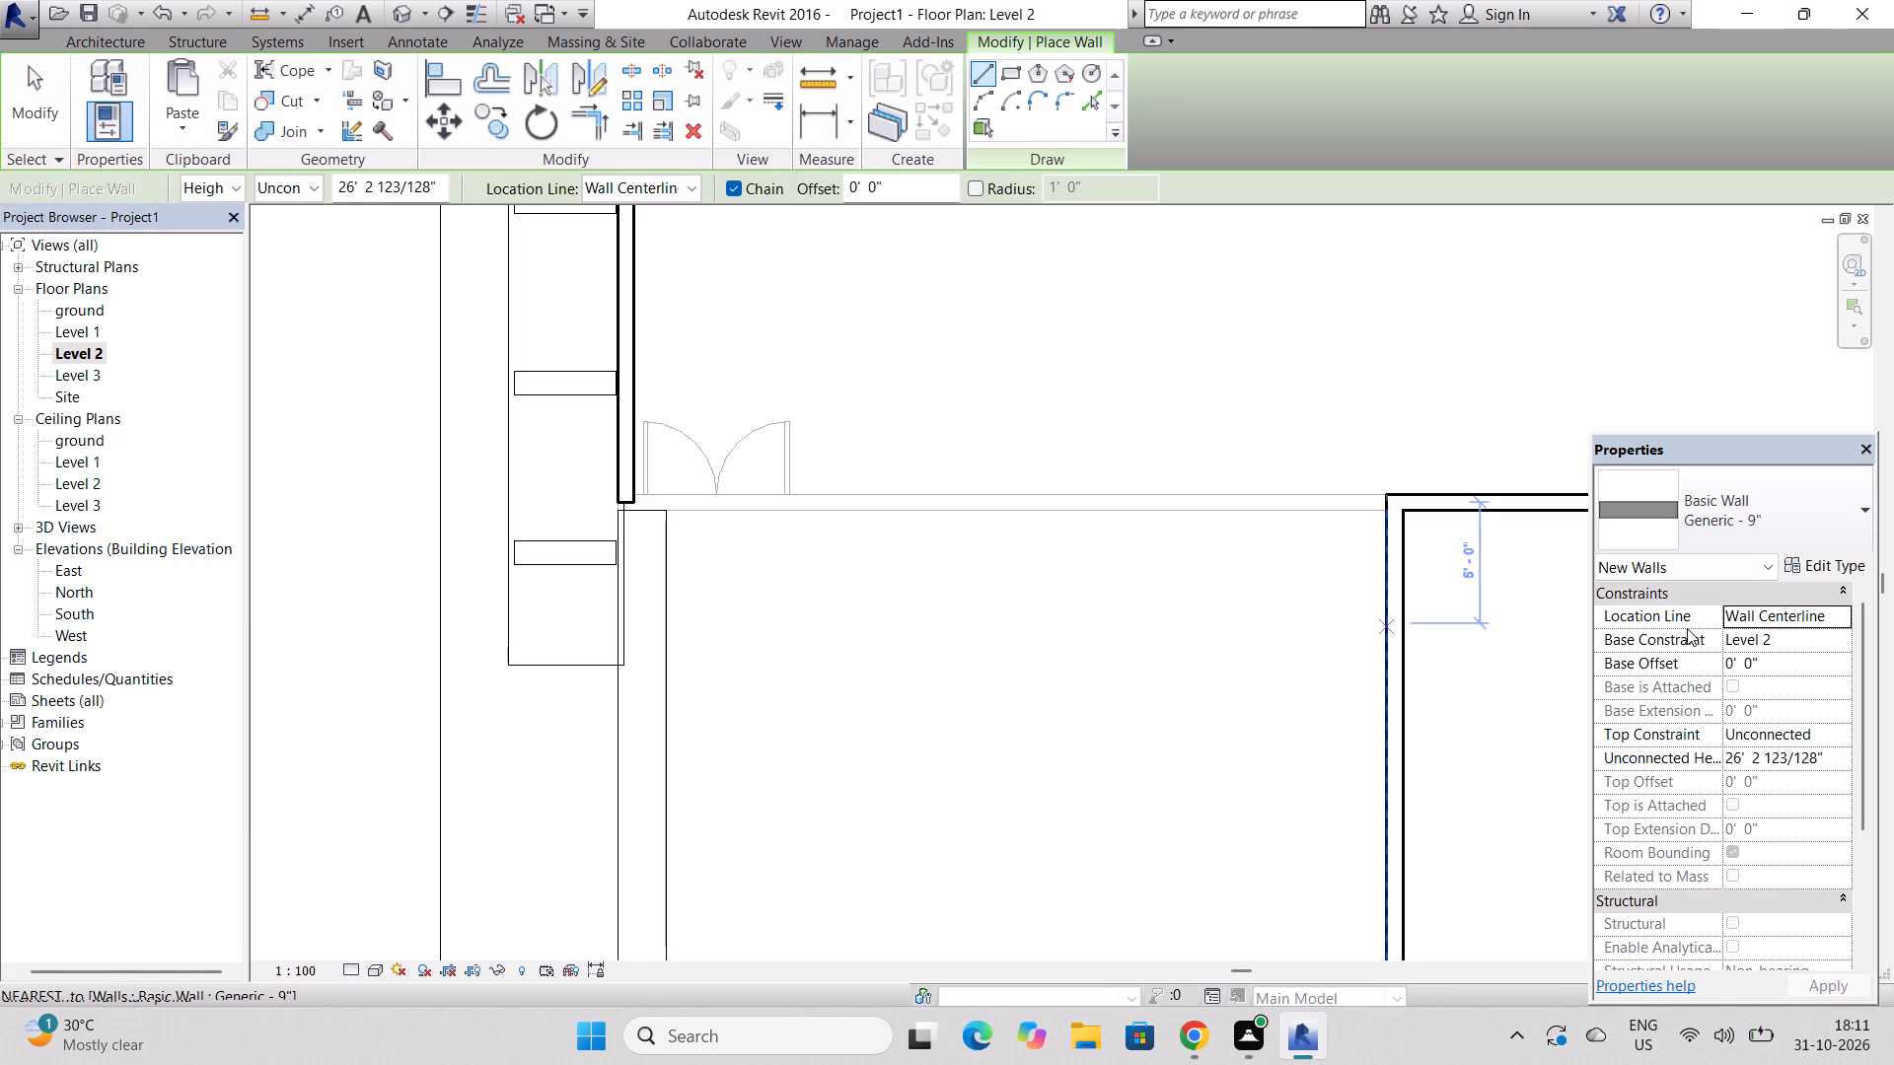
pyautogui.scroll(4, 1621, 625)
pyautogui.scroll(8, 1493, 491)
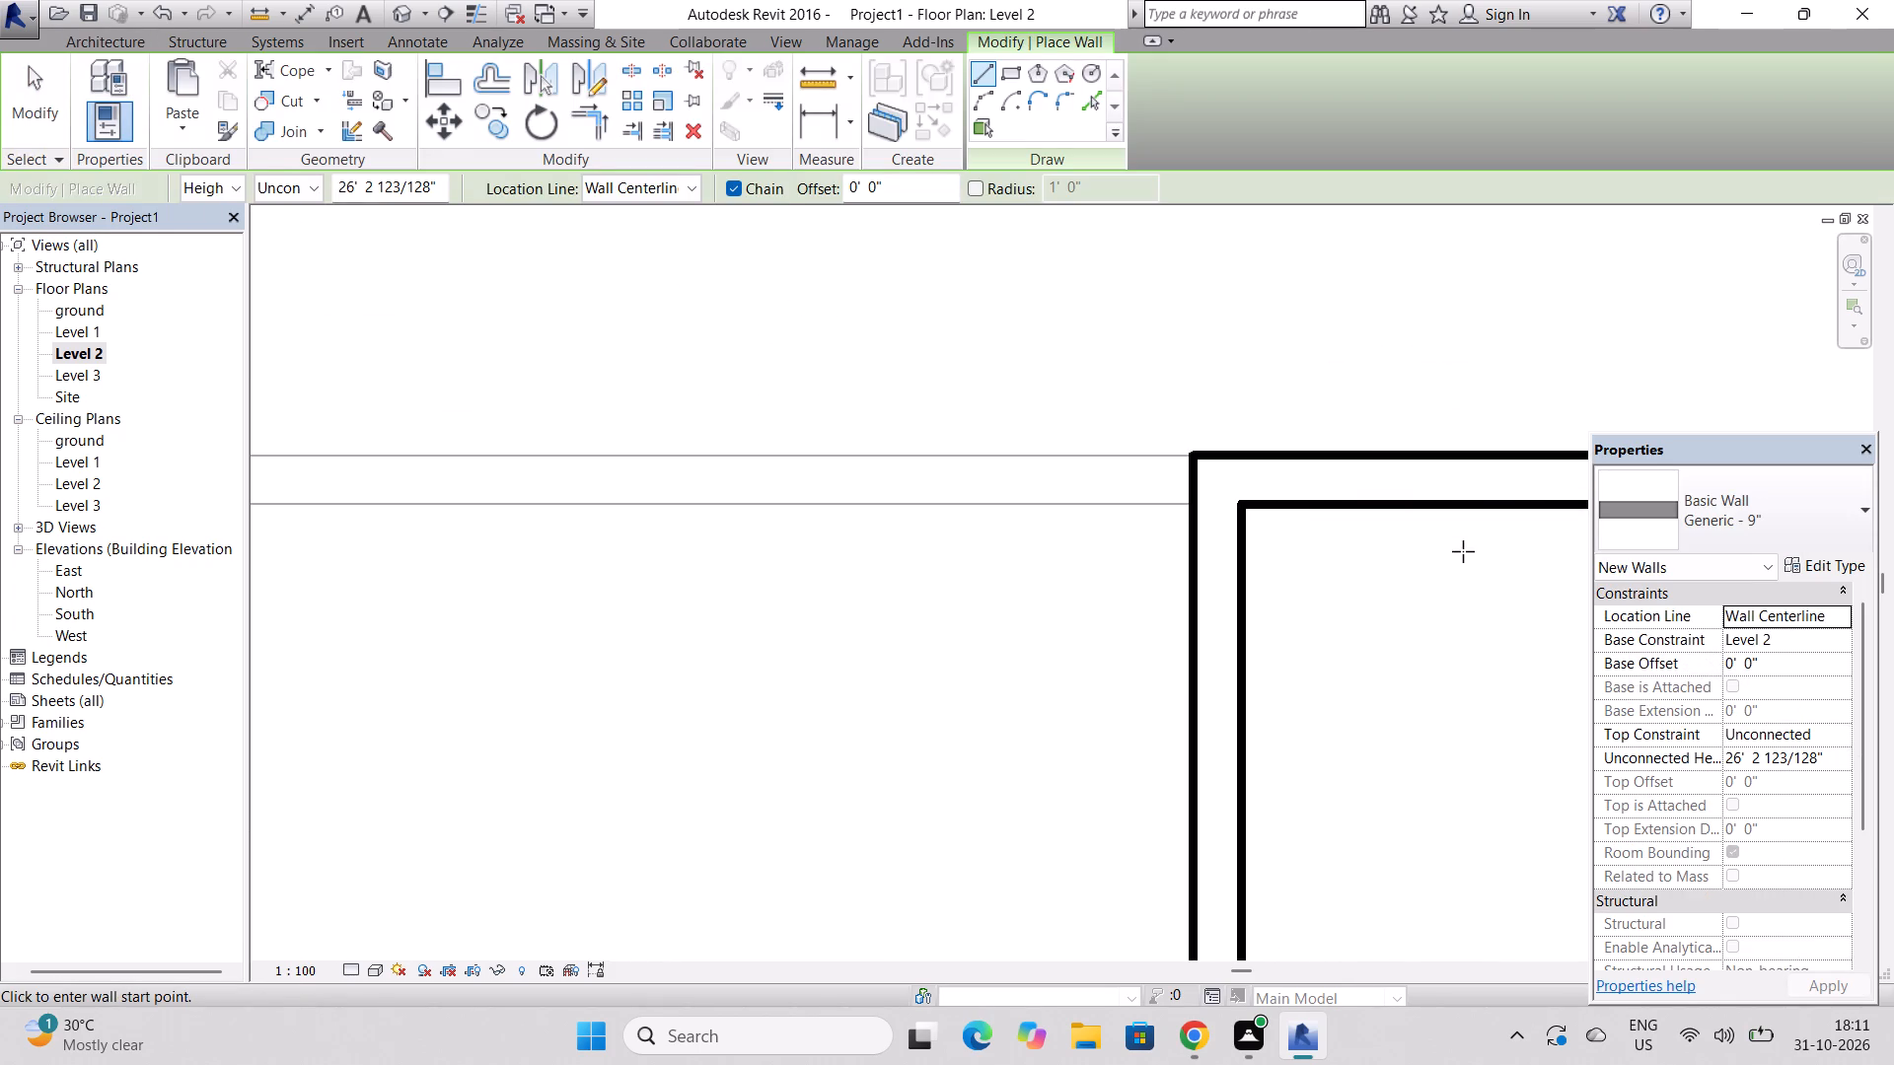
pyautogui.click(1215, 474)
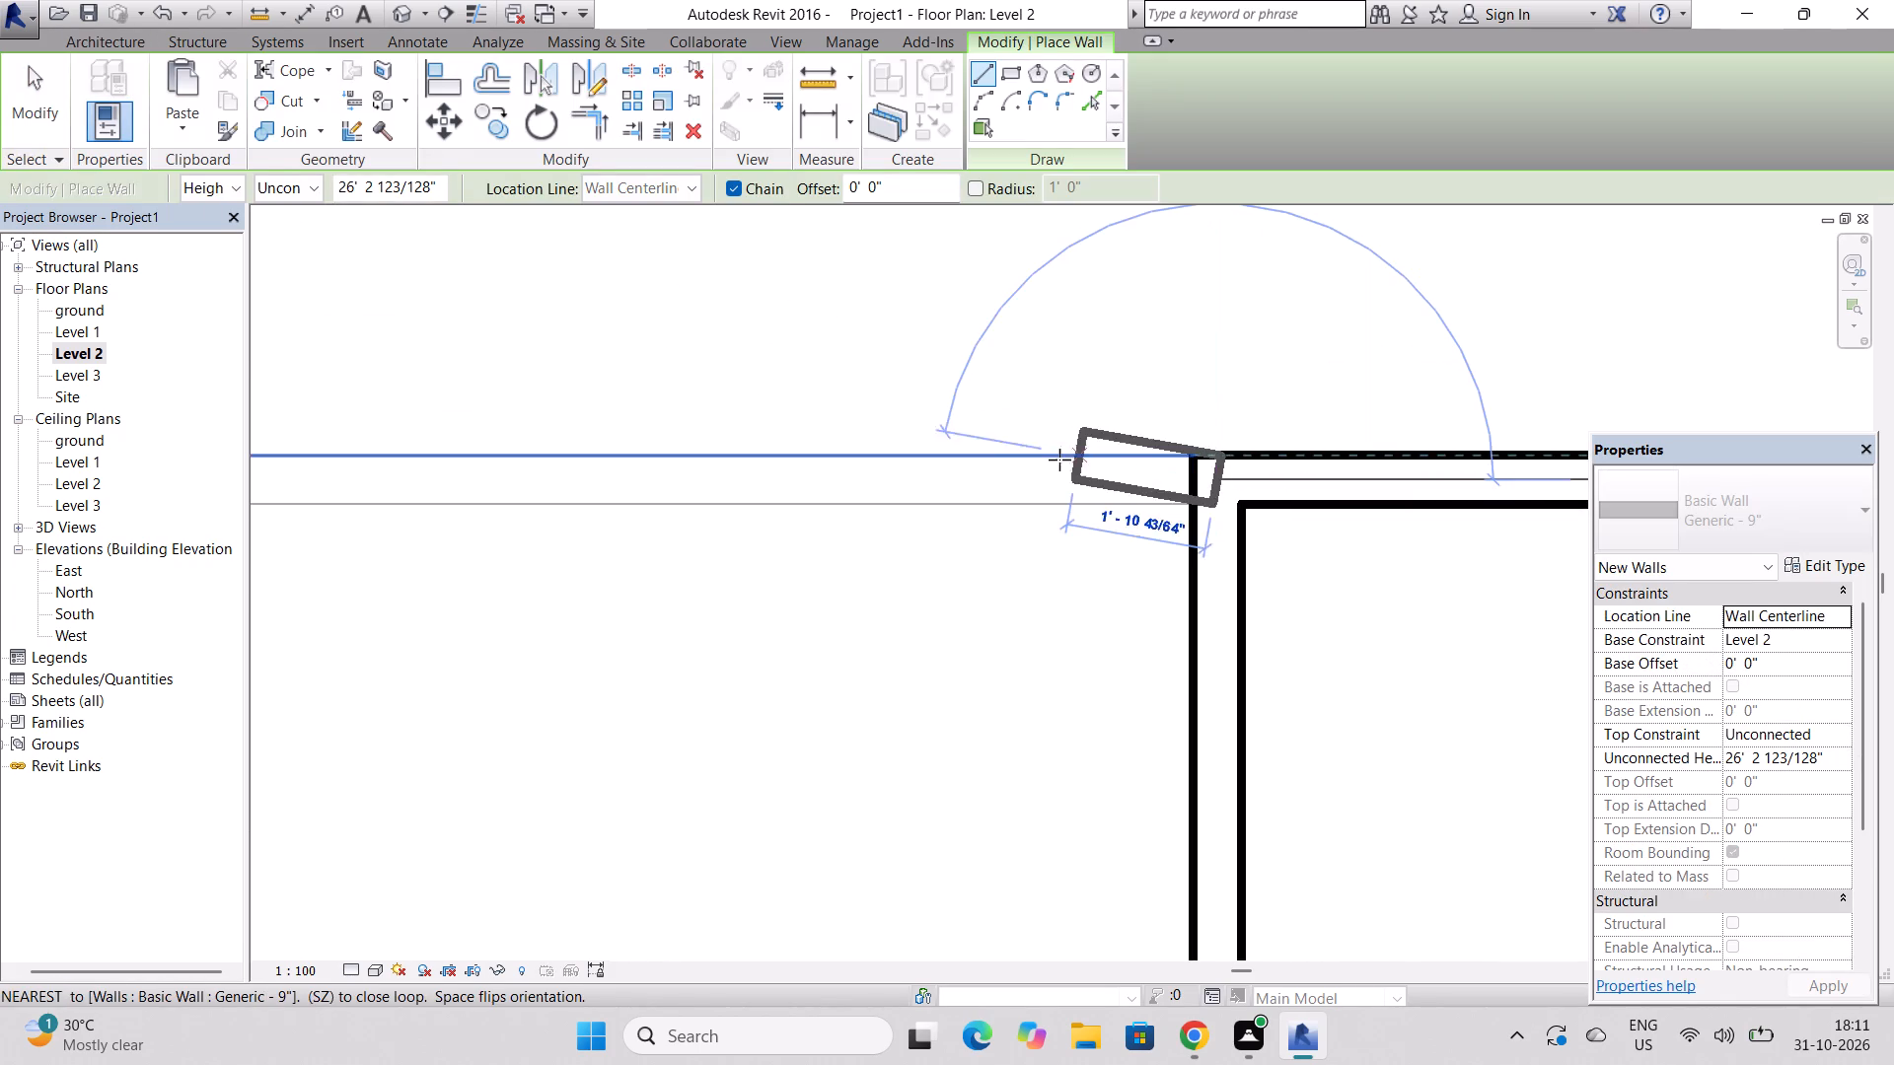
pyautogui.scroll(-10, 1015, 487)
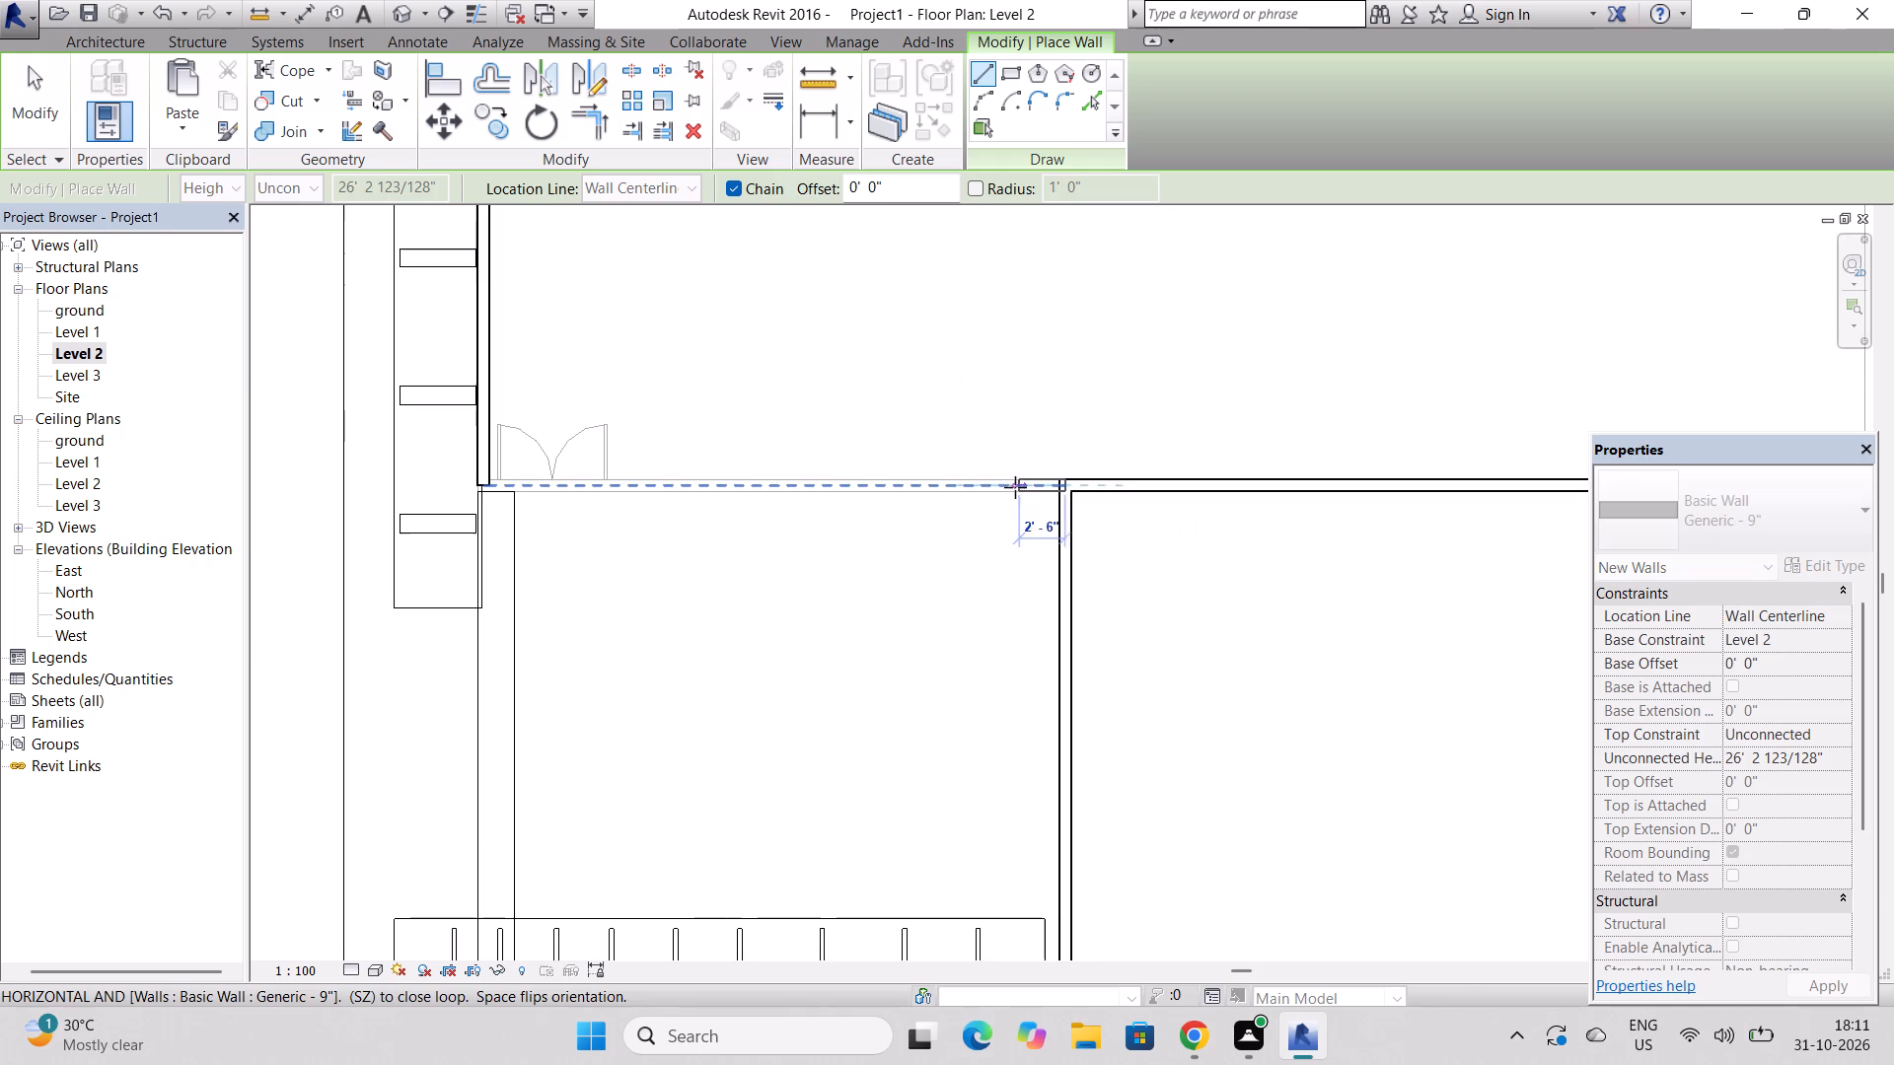
pyautogui.click(476, 490)
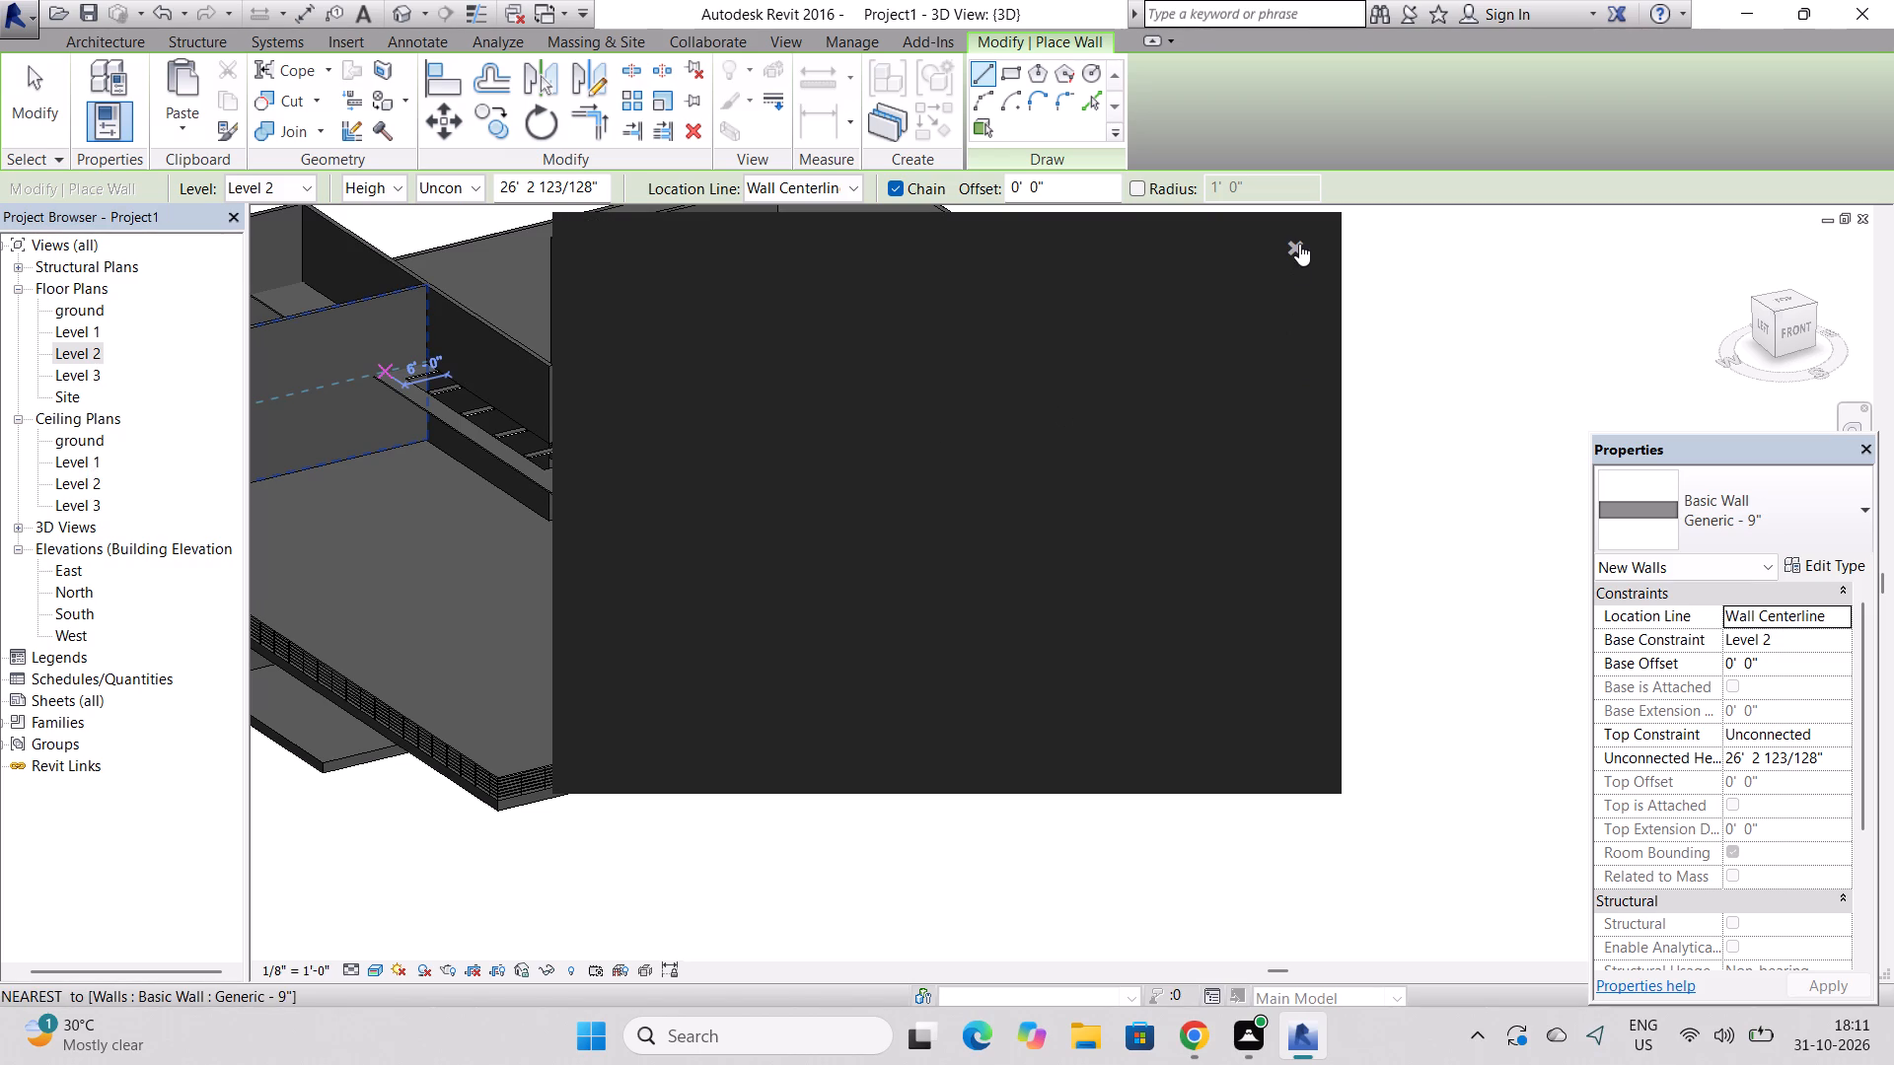
# In the South elevation, lower the top of the new Generic - 9" wall, making it 2' 6" high above Level 2.
pyautogui.click(1299, 244)
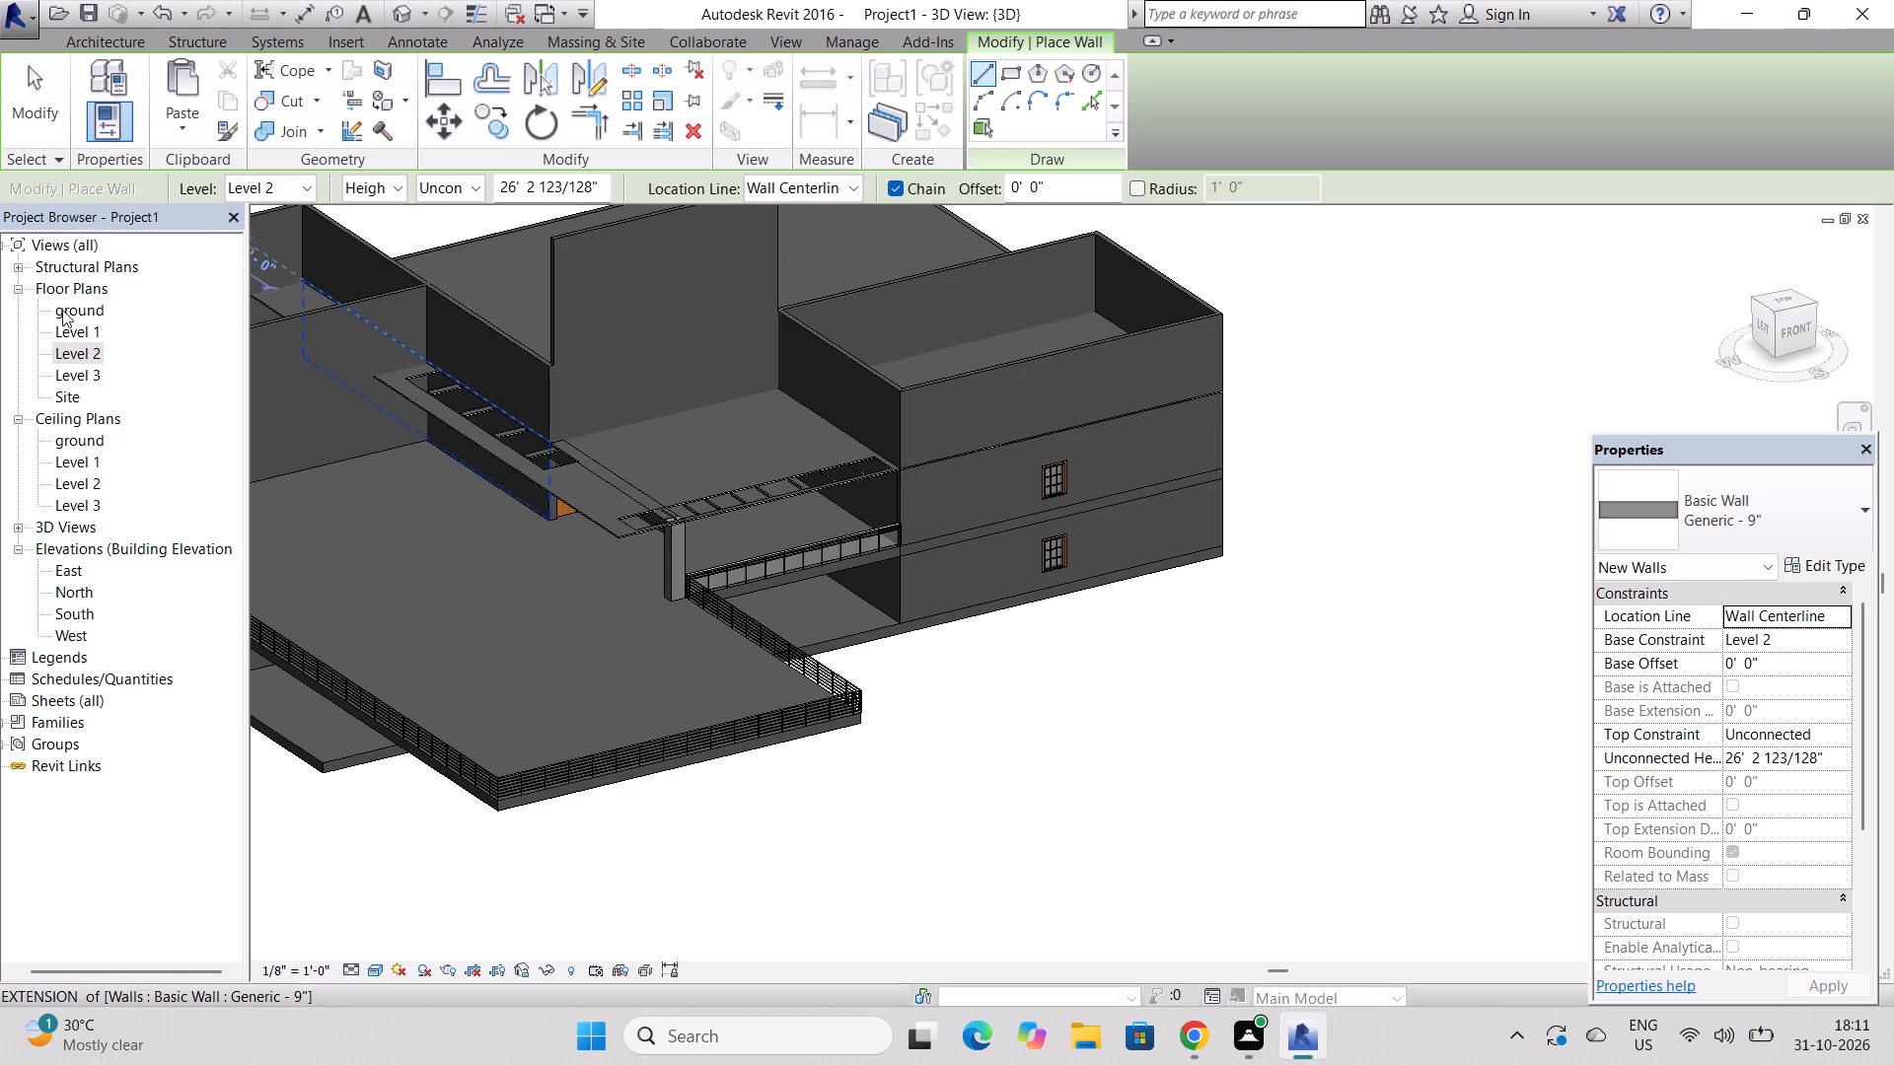
pyautogui.doubleClick(68, 614)
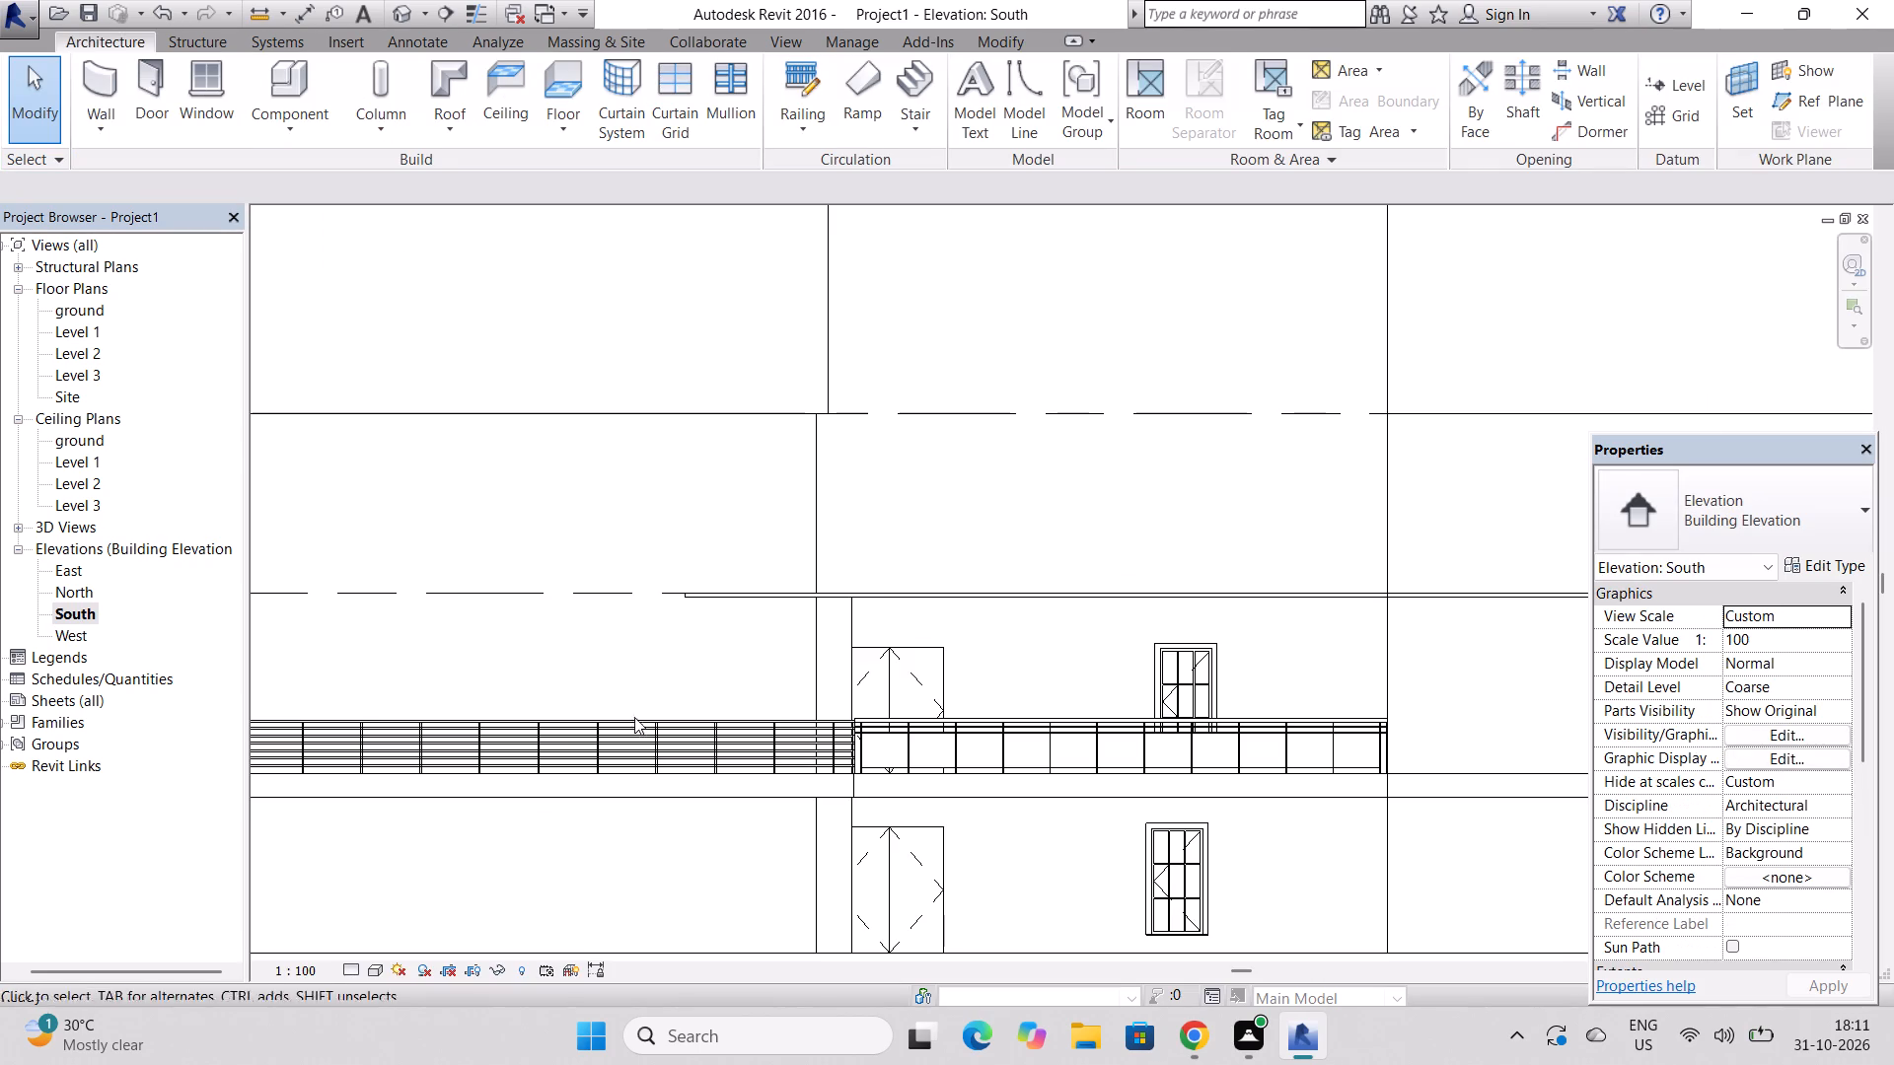
pyautogui.scroll(-7, 1015, 739)
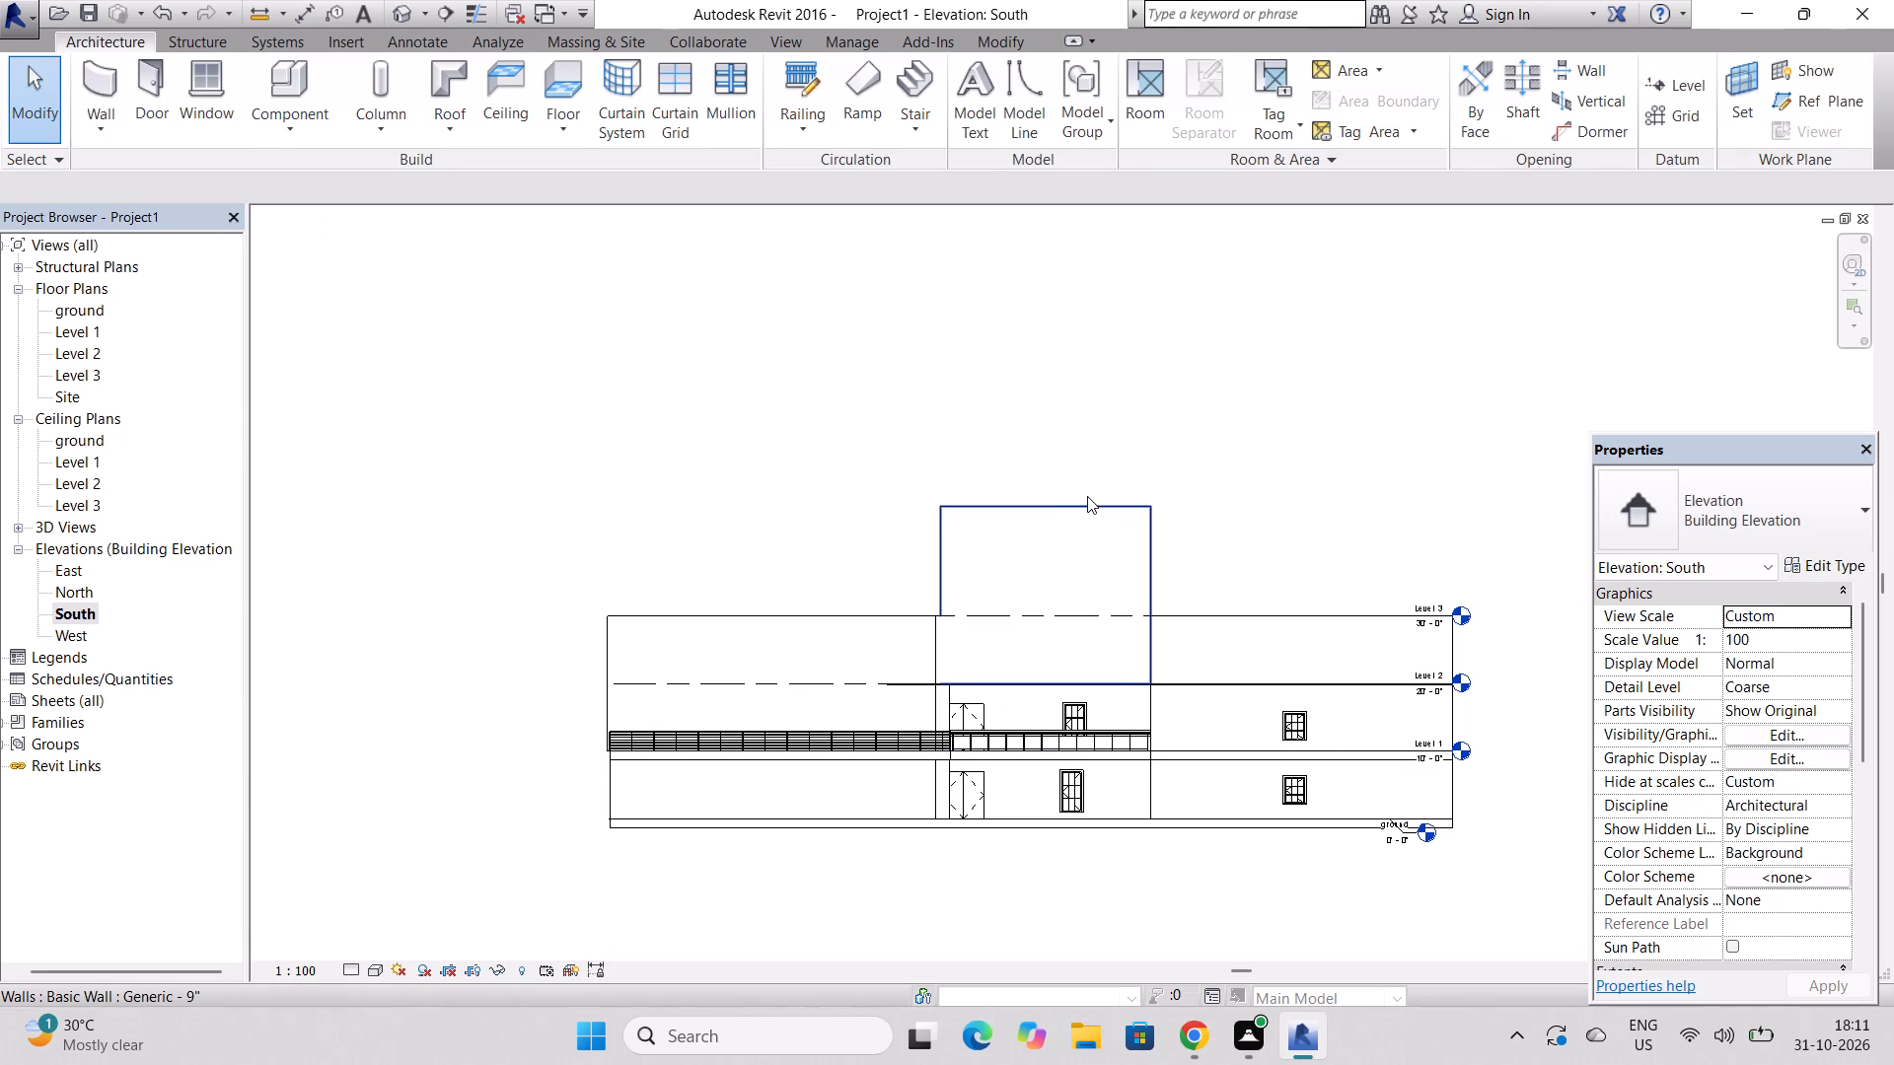
pyautogui.click(1087, 497)
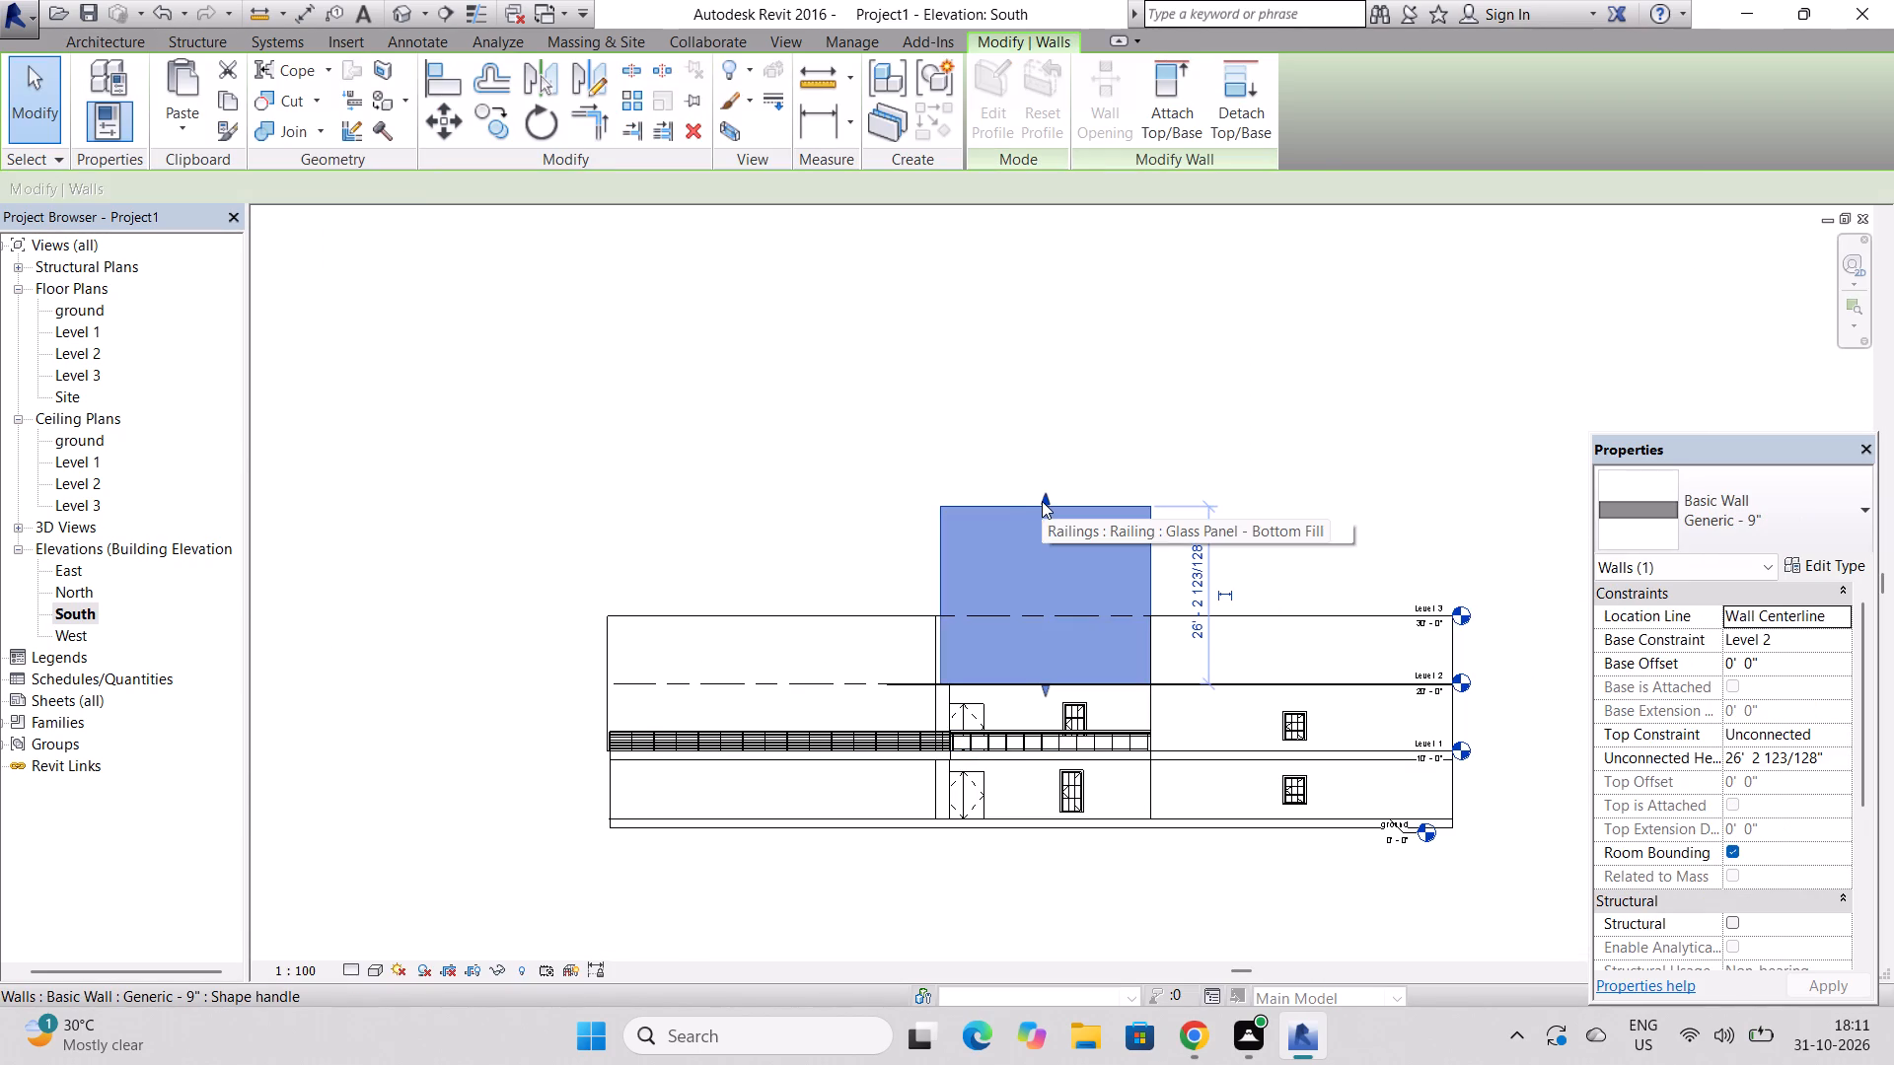
pyautogui.click(1046, 499)
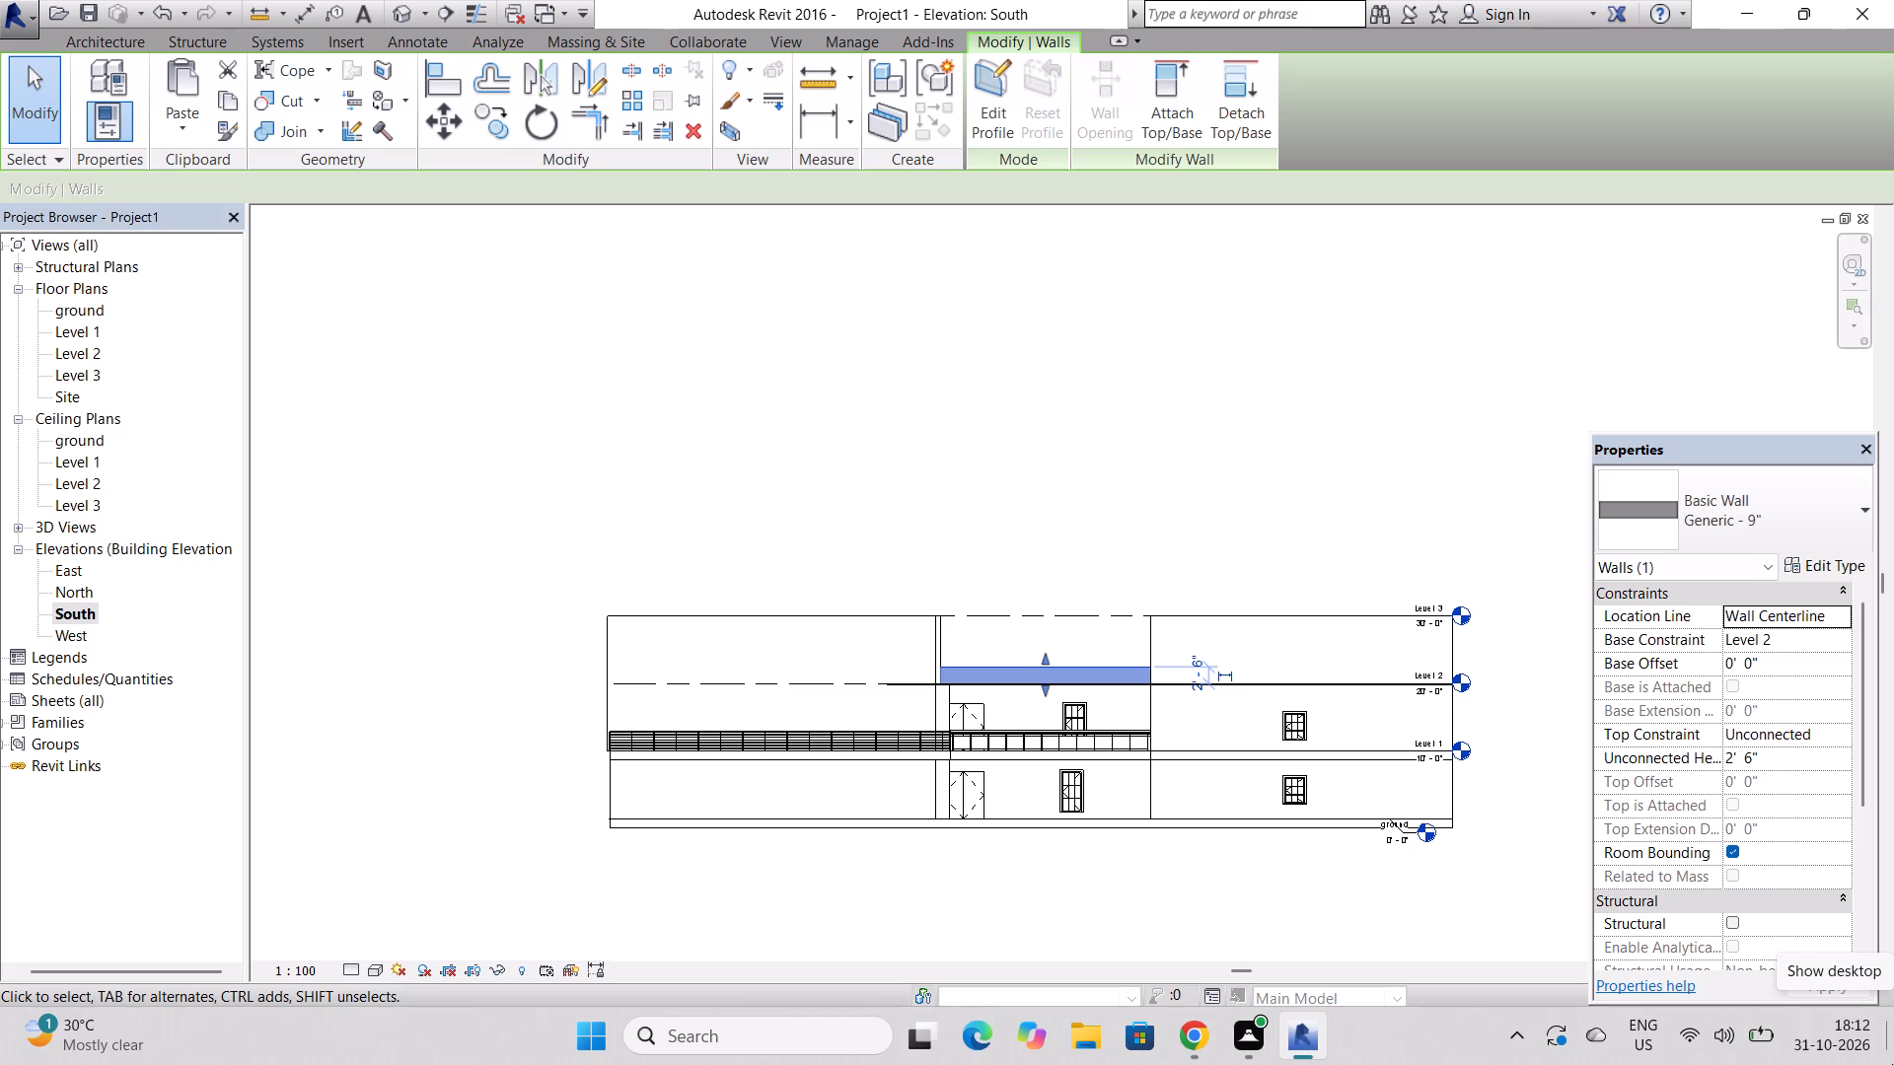
pyautogui.press('Escape')
pyautogui.press('Escape')
pyautogui.press('Escape')
pyautogui.press('Escape')
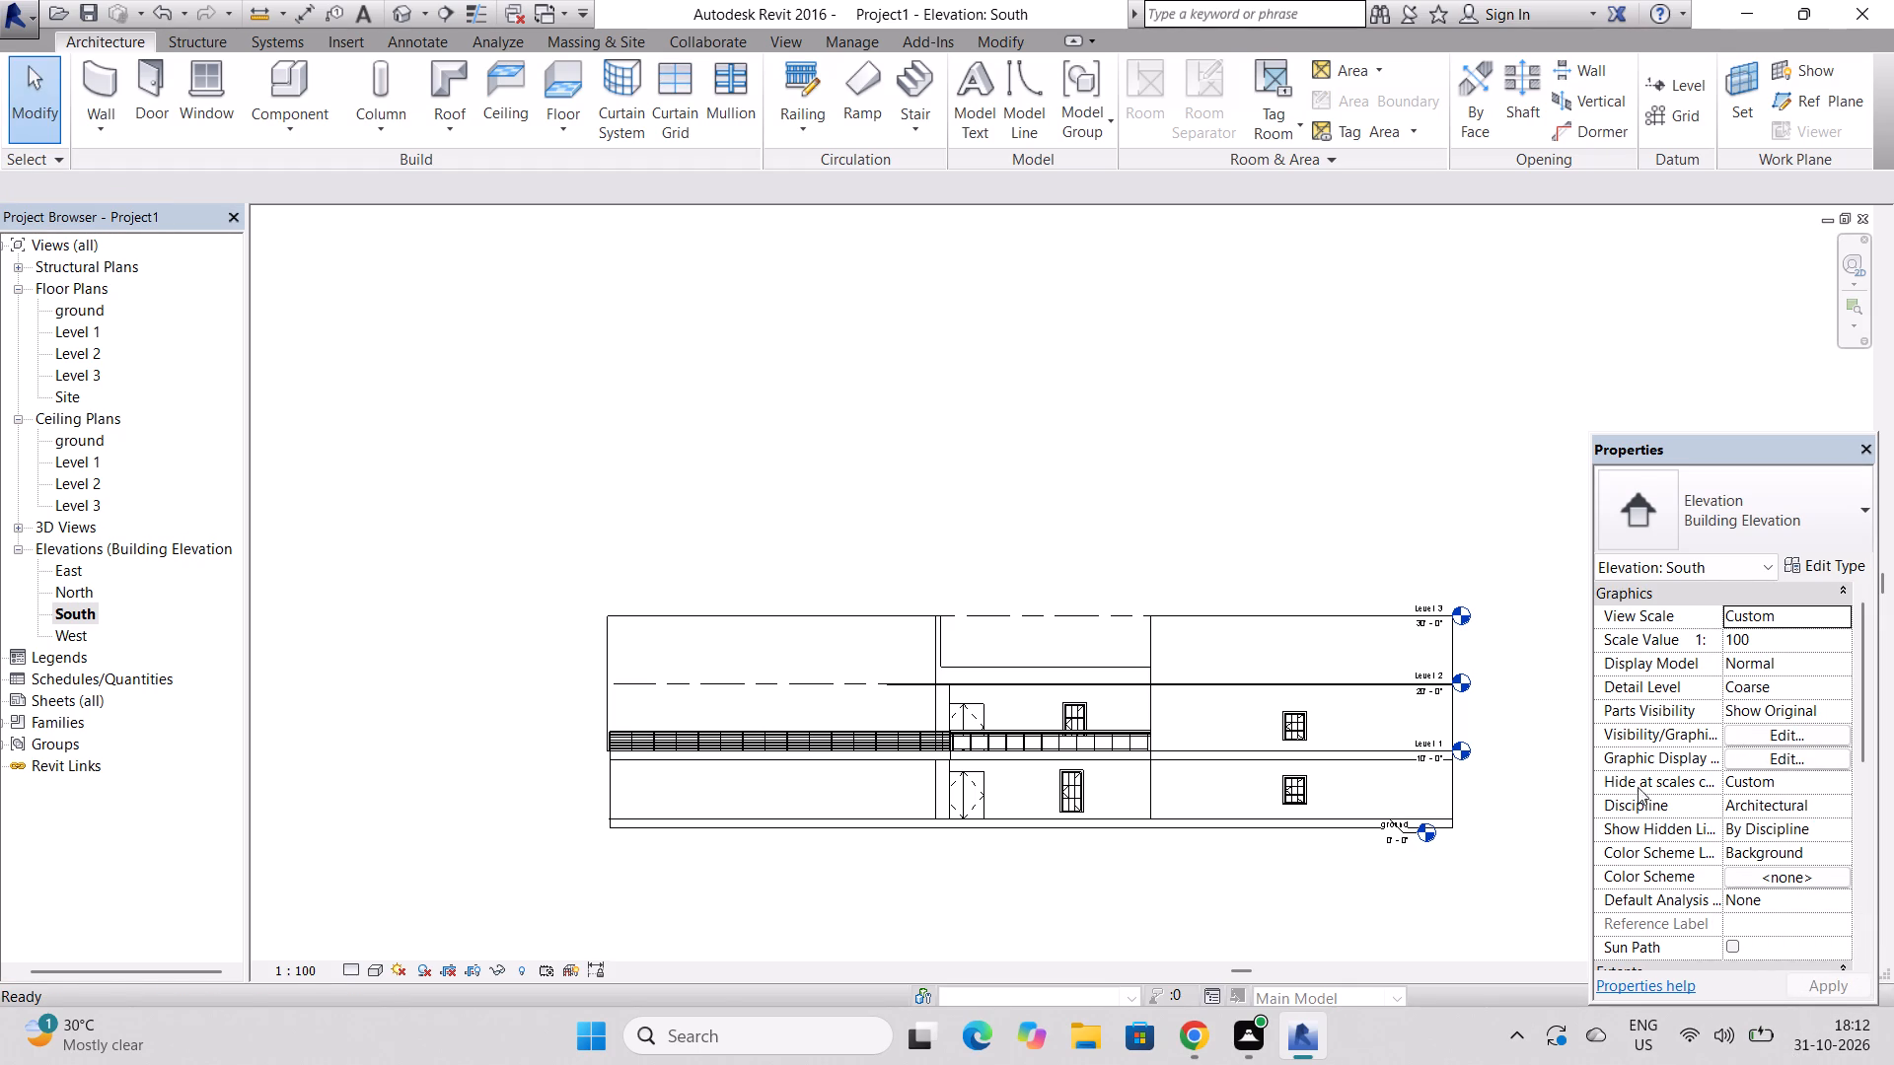
# Raise the top of the low rooftop wall between the two enclosures, making it 5' 0" high.
pyautogui.scroll(3, 1068, 662)
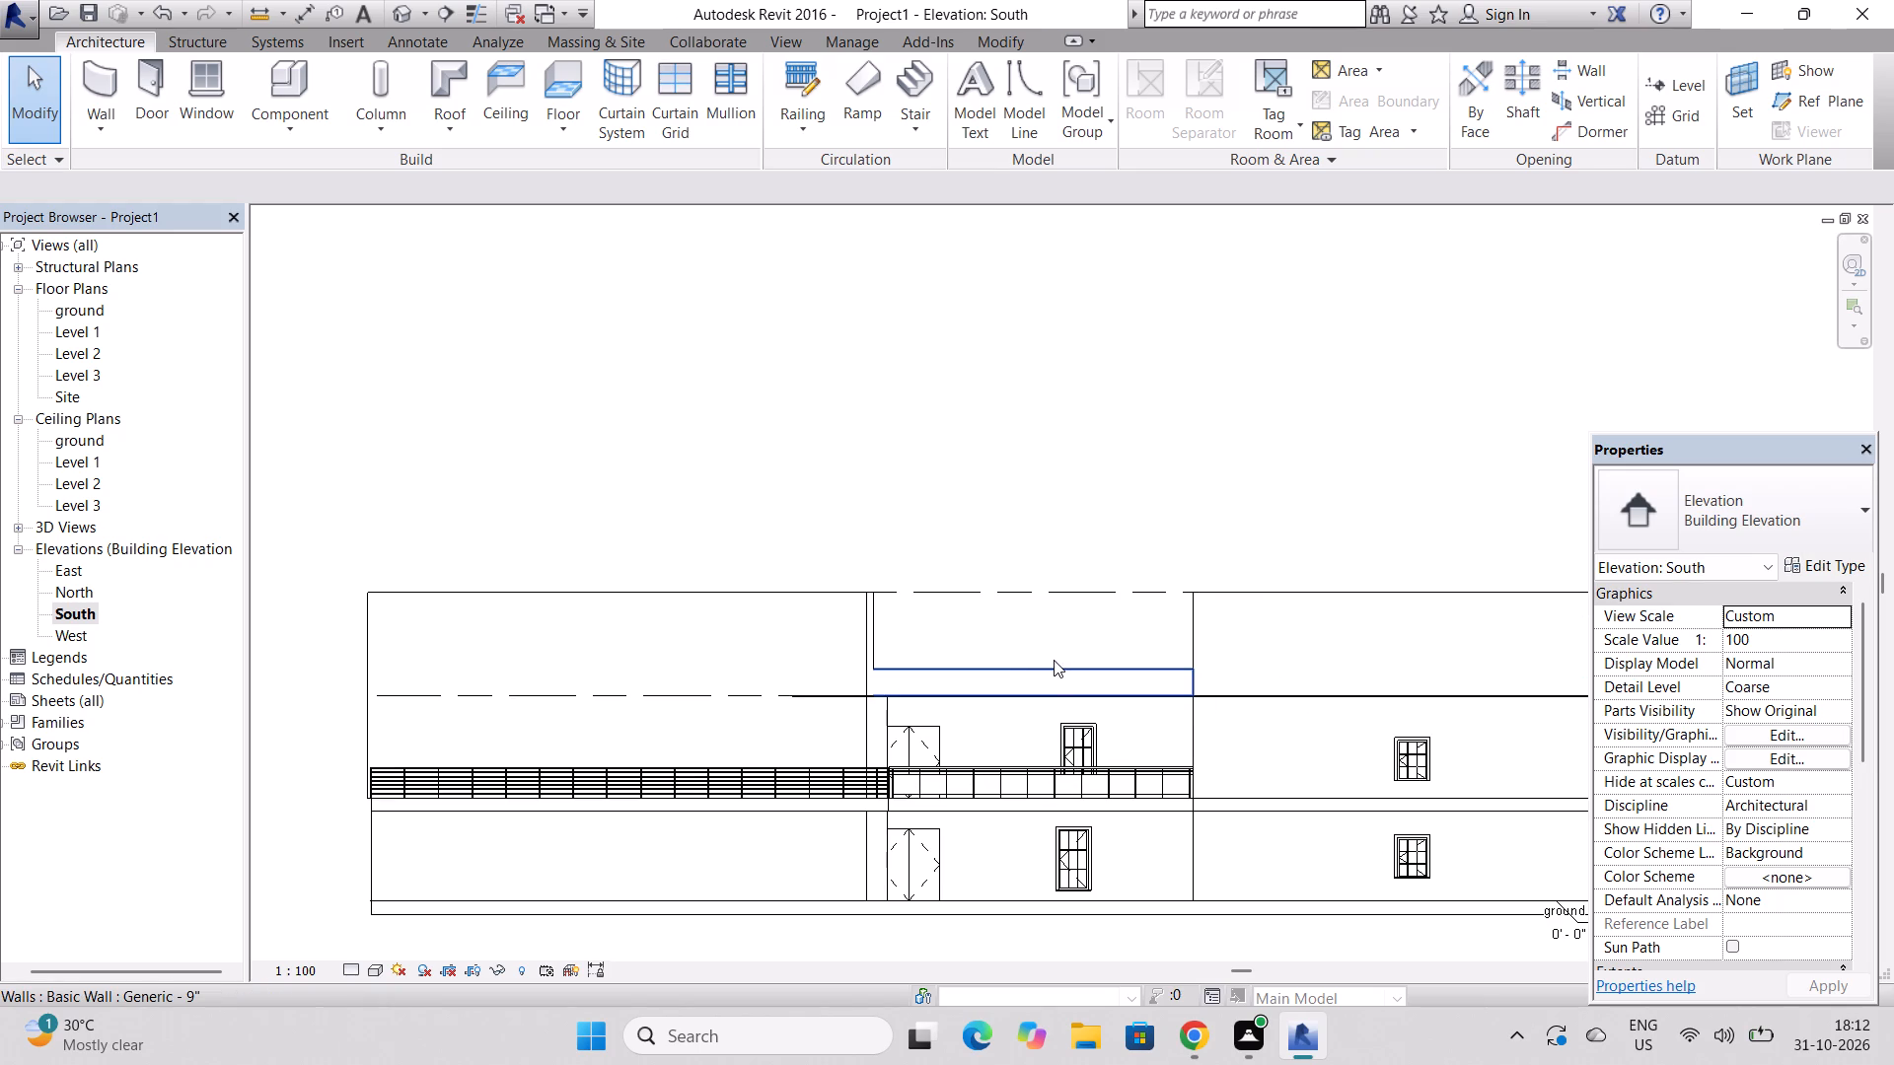
pyautogui.click(1051, 660)
pyautogui.scroll(4, 1047, 656)
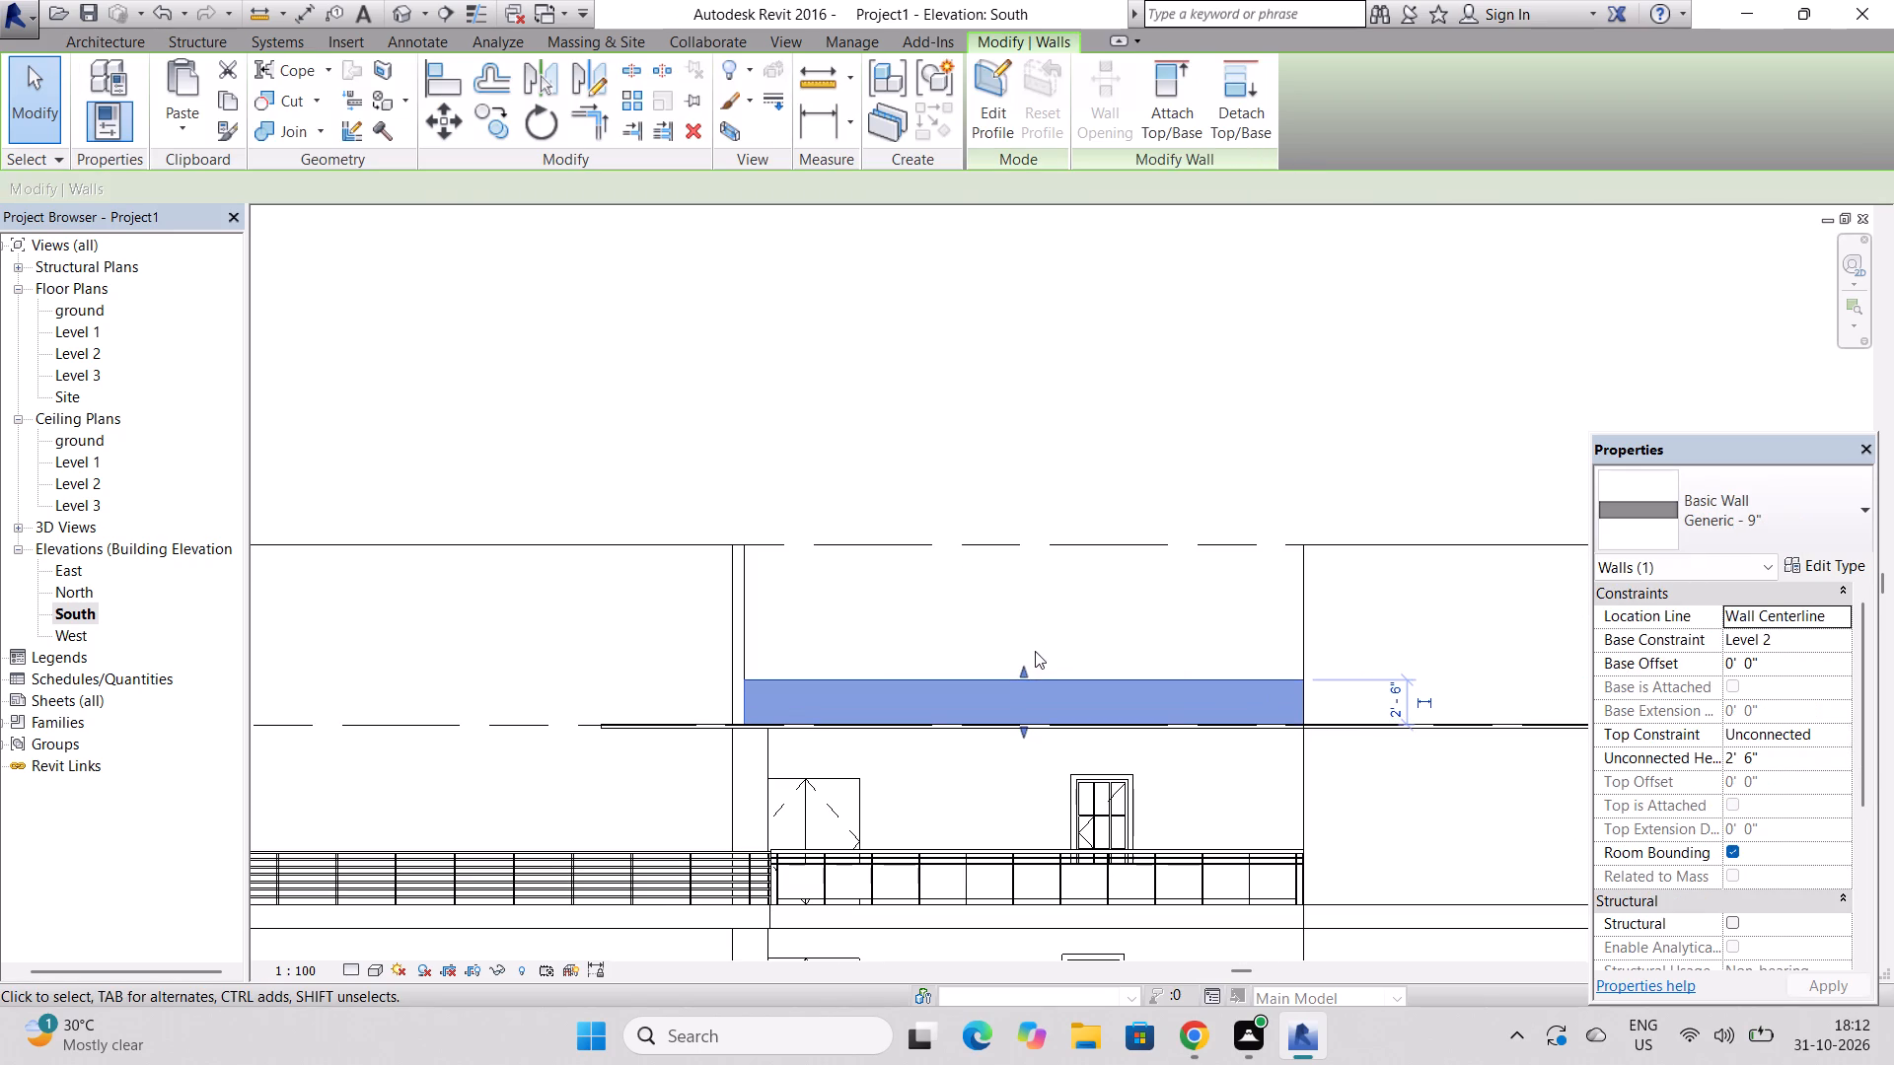
pyautogui.moveTo(1023, 671); pyautogui.dragTo(1022, 635)
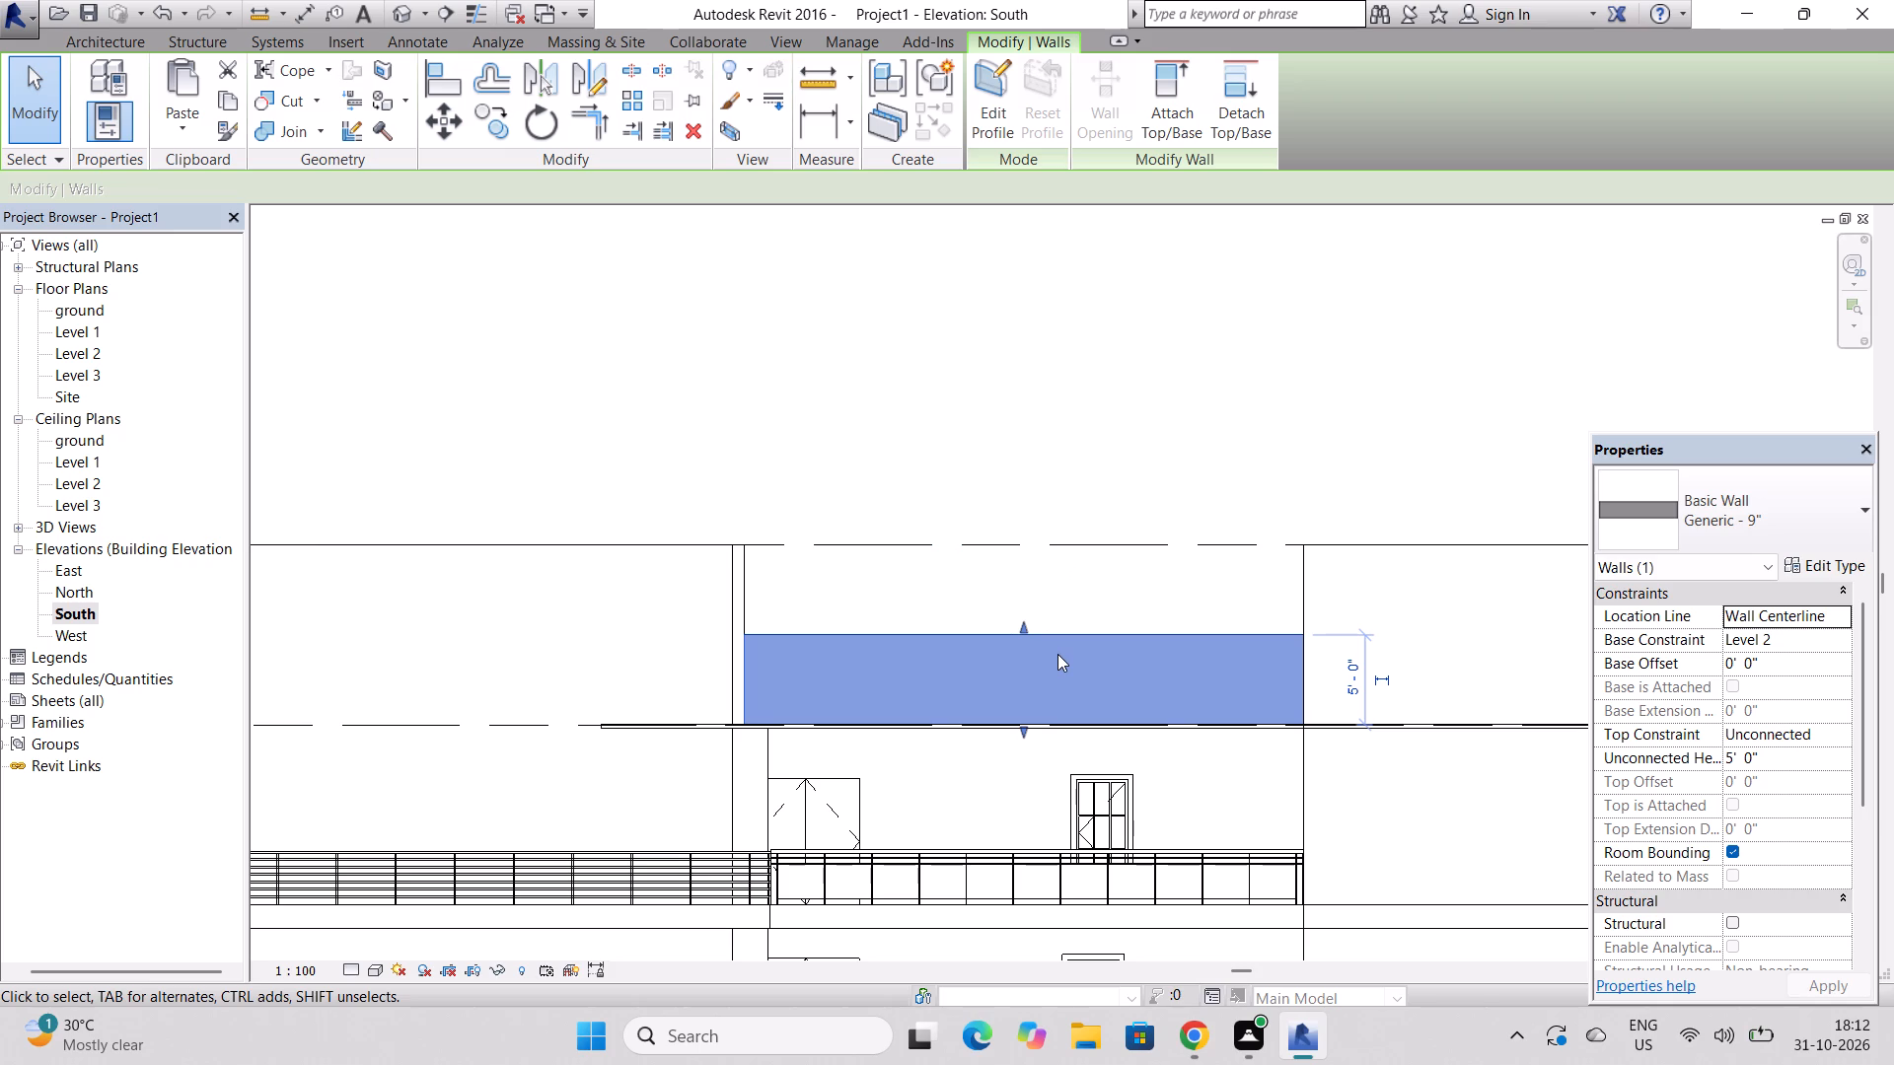
pyautogui.click(1064, 351)
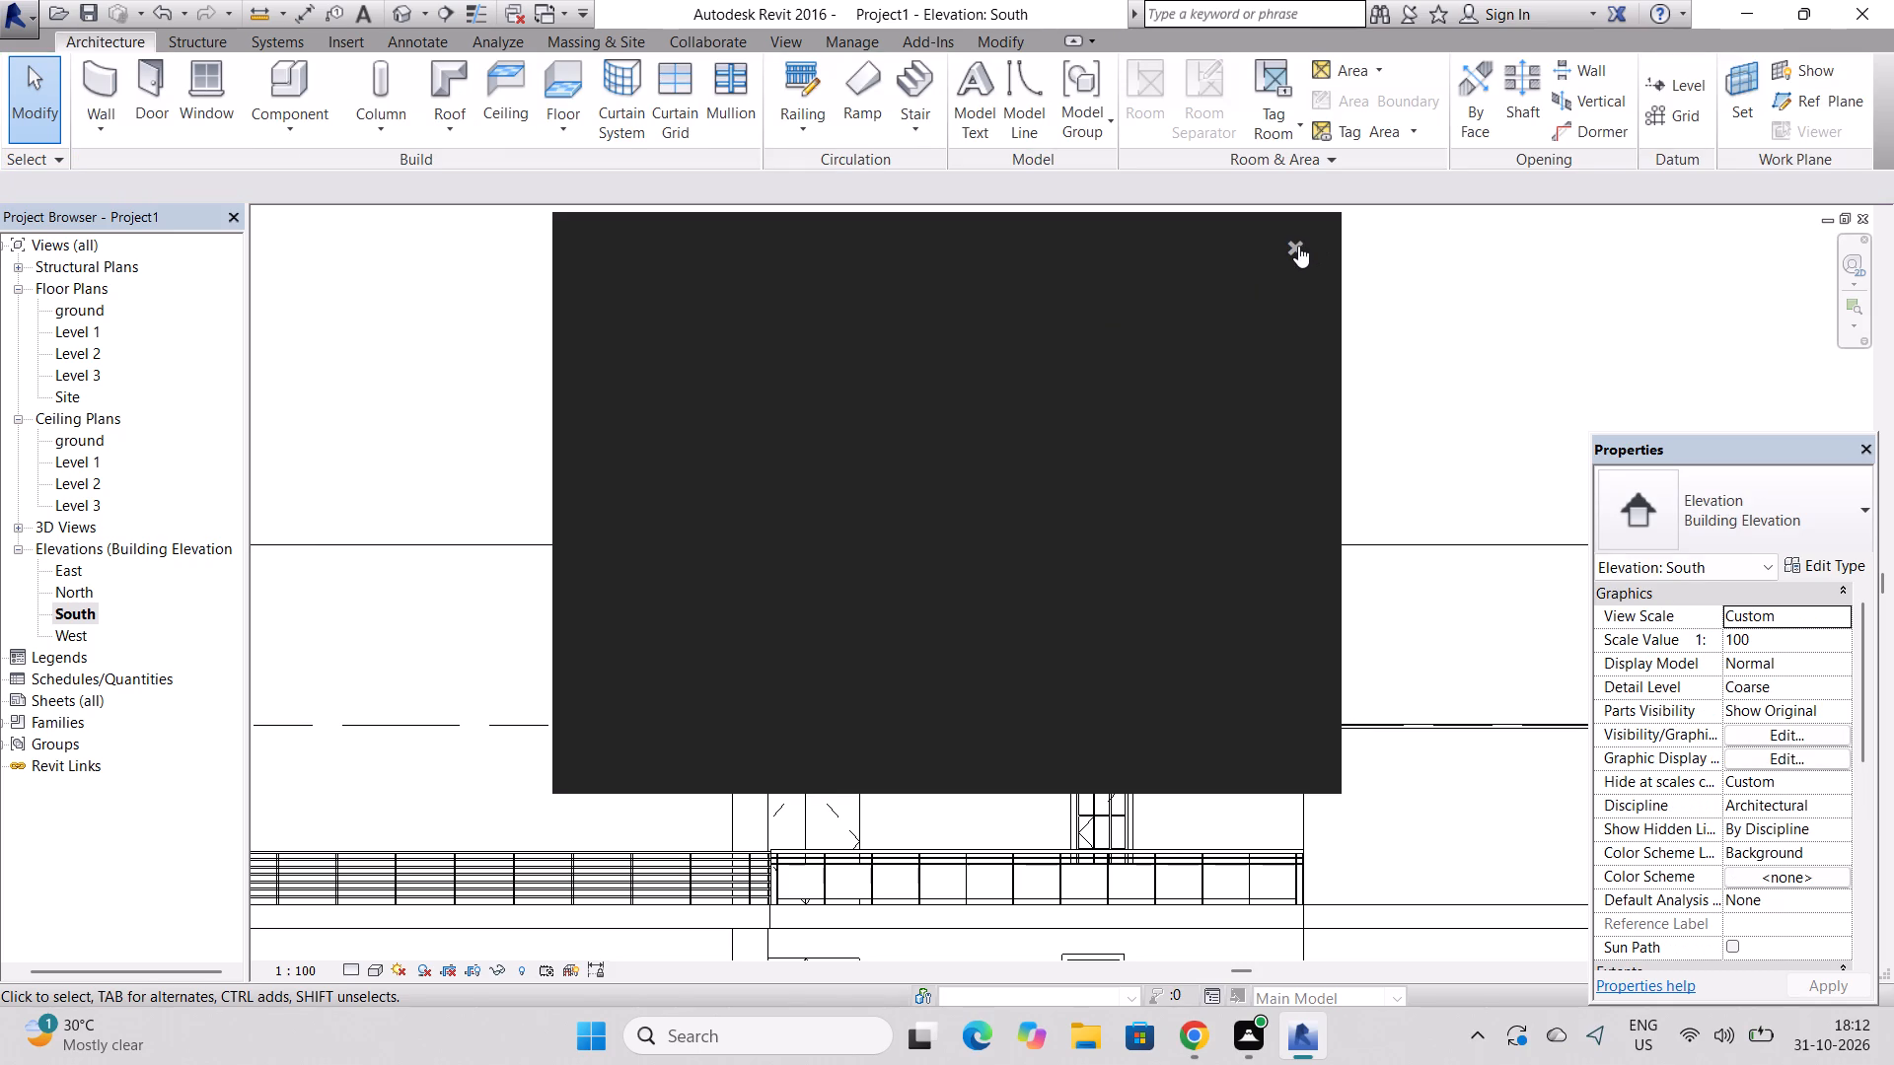
pyautogui.click(1298, 246)
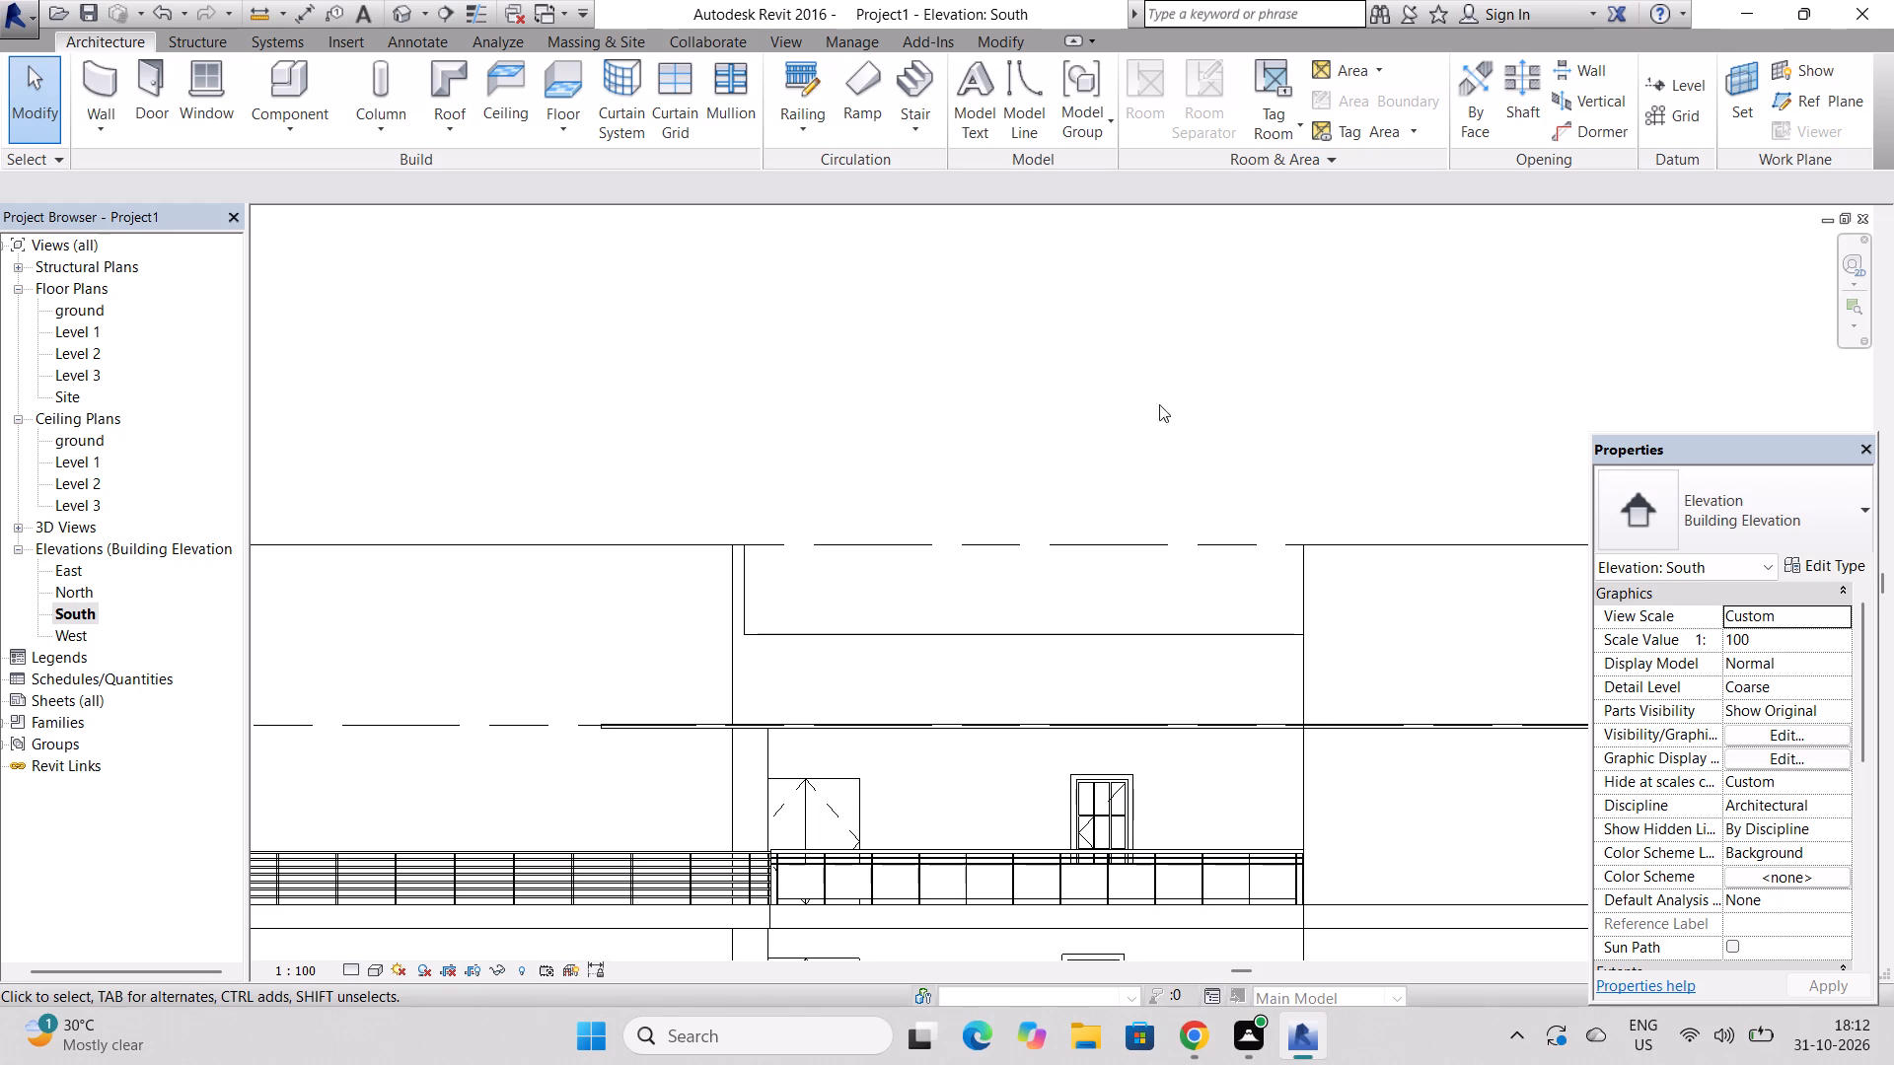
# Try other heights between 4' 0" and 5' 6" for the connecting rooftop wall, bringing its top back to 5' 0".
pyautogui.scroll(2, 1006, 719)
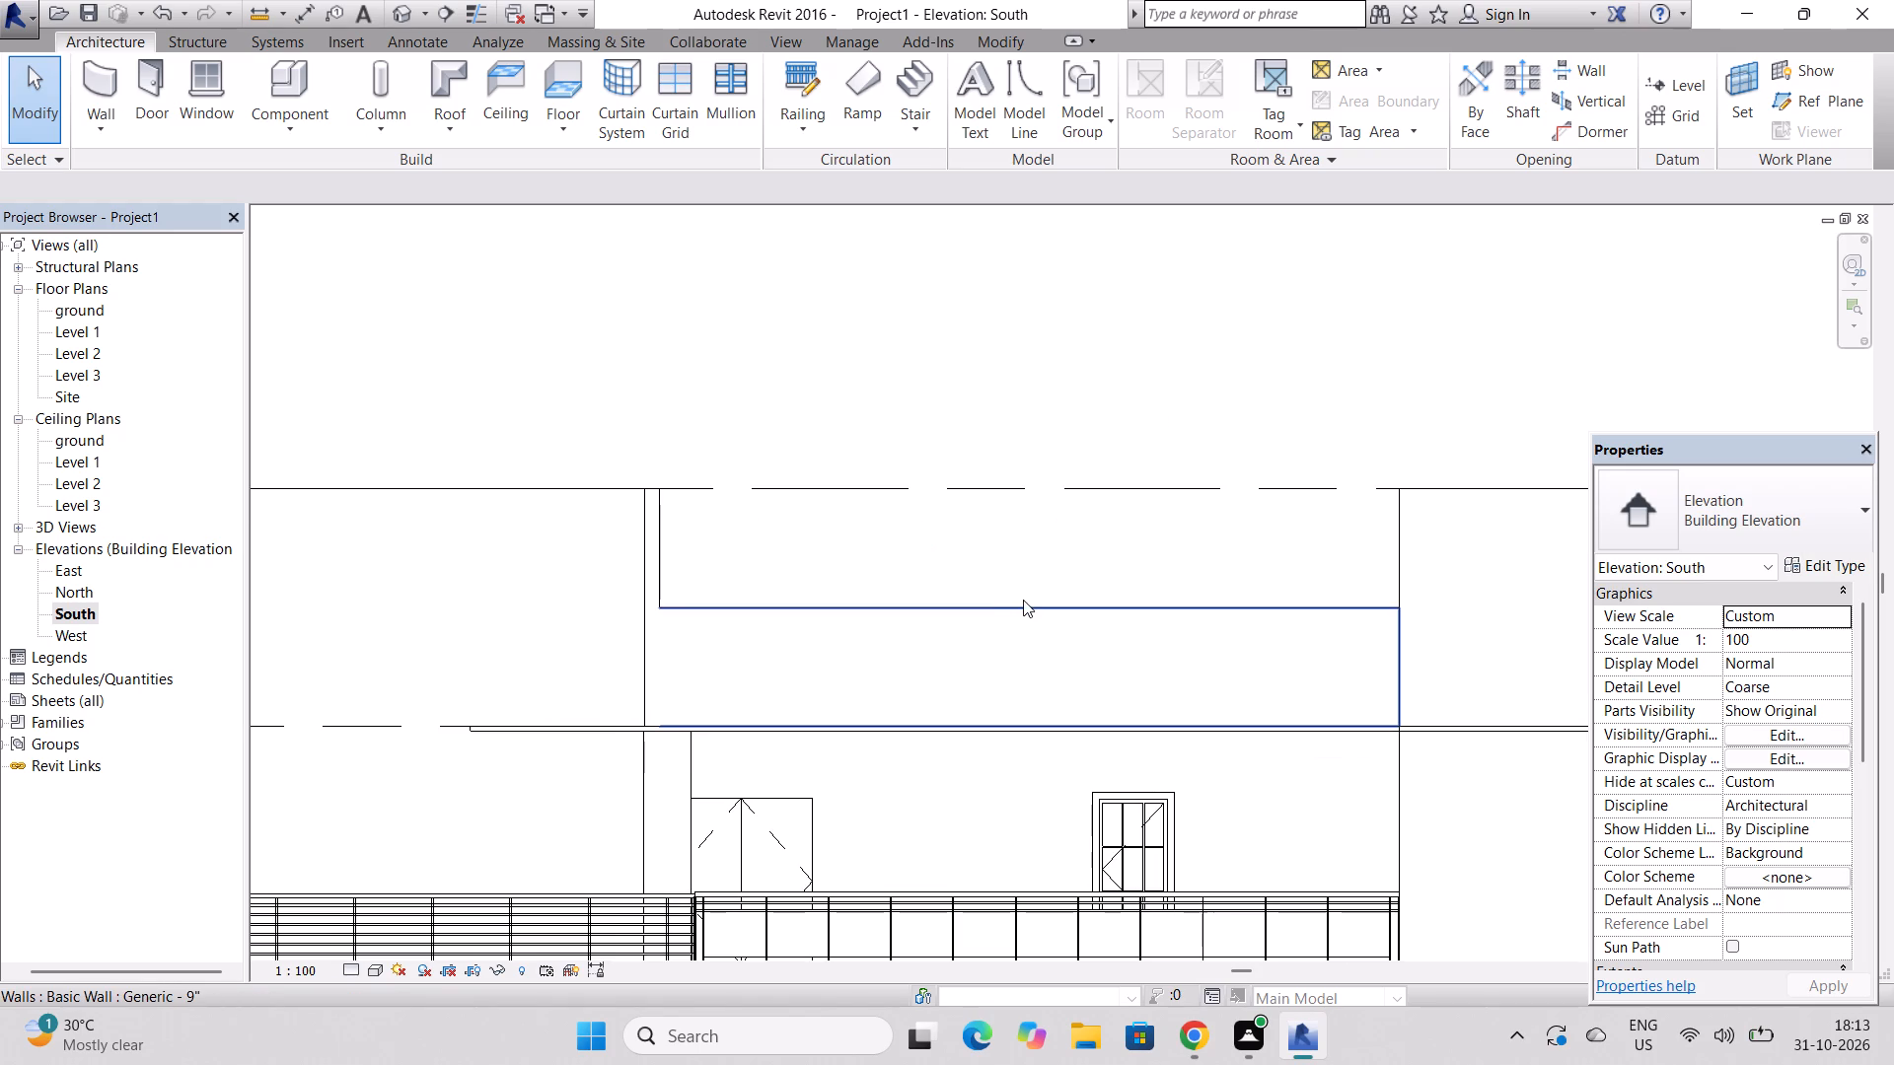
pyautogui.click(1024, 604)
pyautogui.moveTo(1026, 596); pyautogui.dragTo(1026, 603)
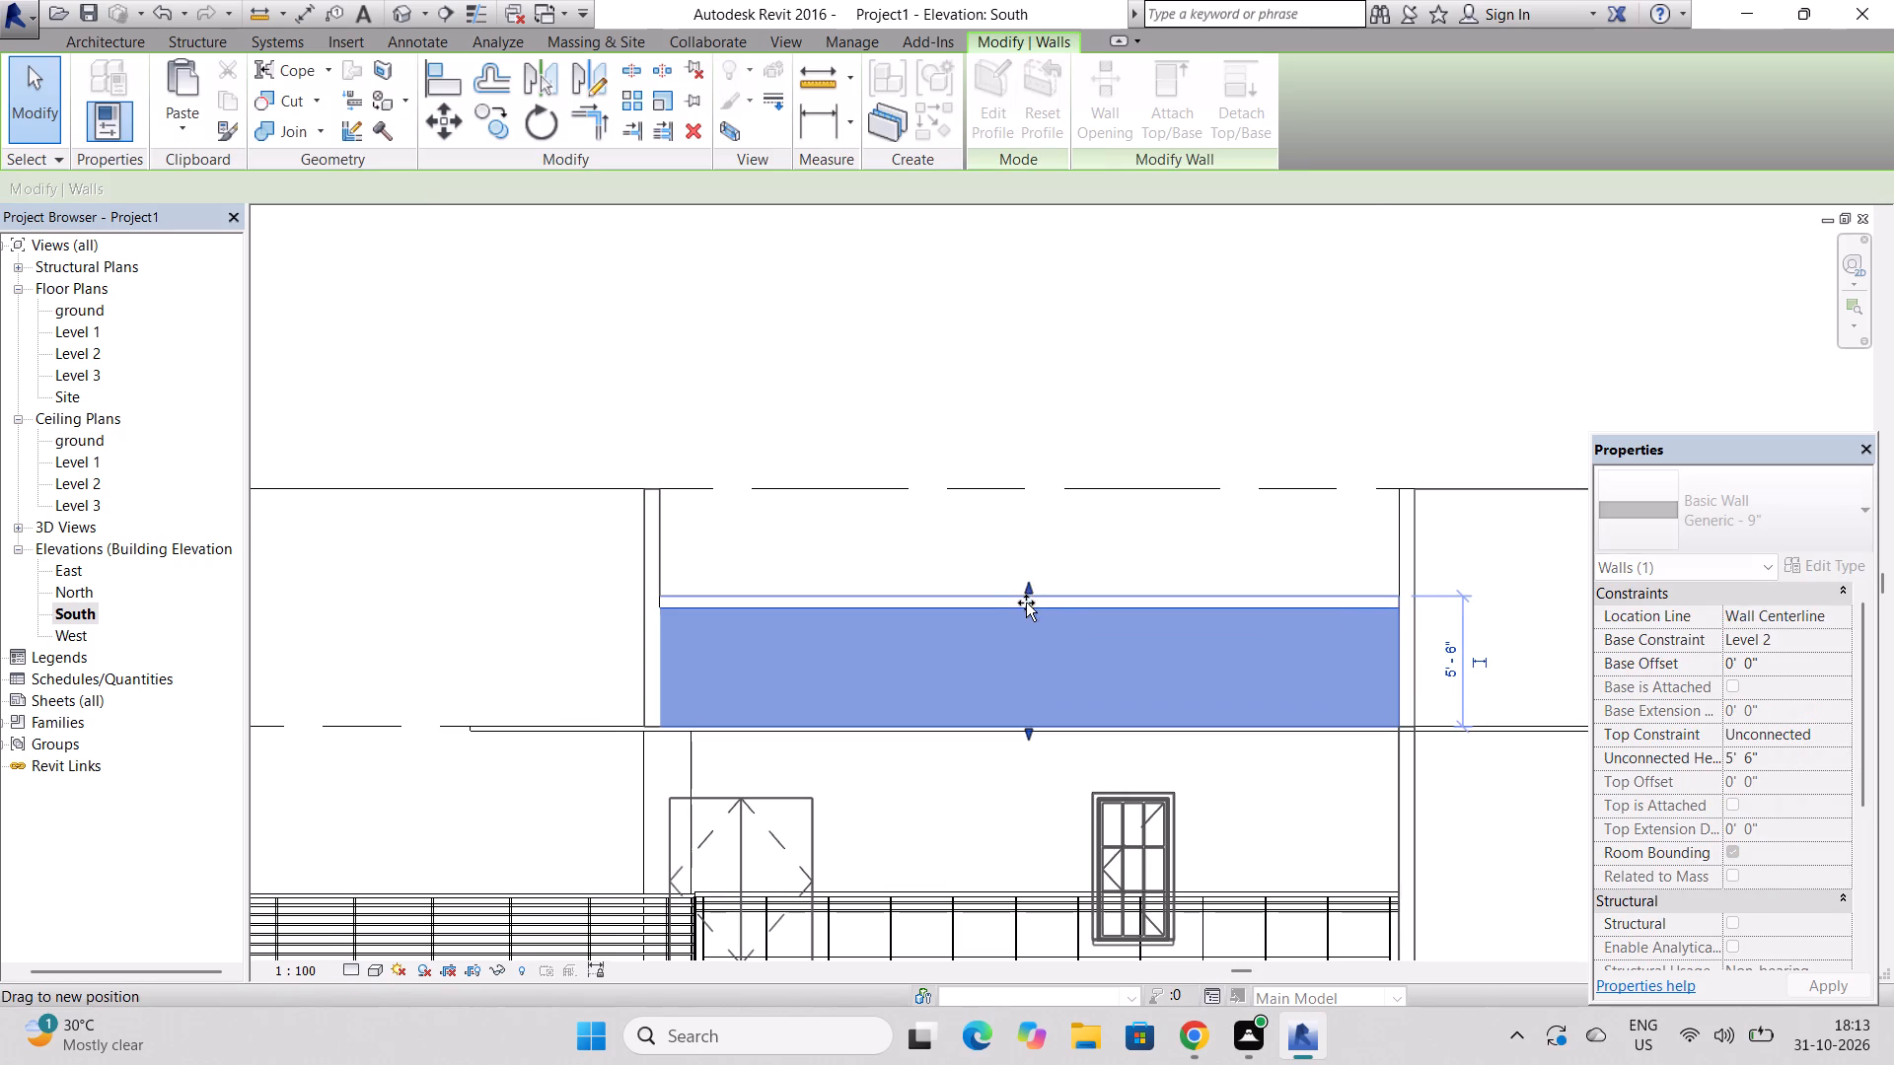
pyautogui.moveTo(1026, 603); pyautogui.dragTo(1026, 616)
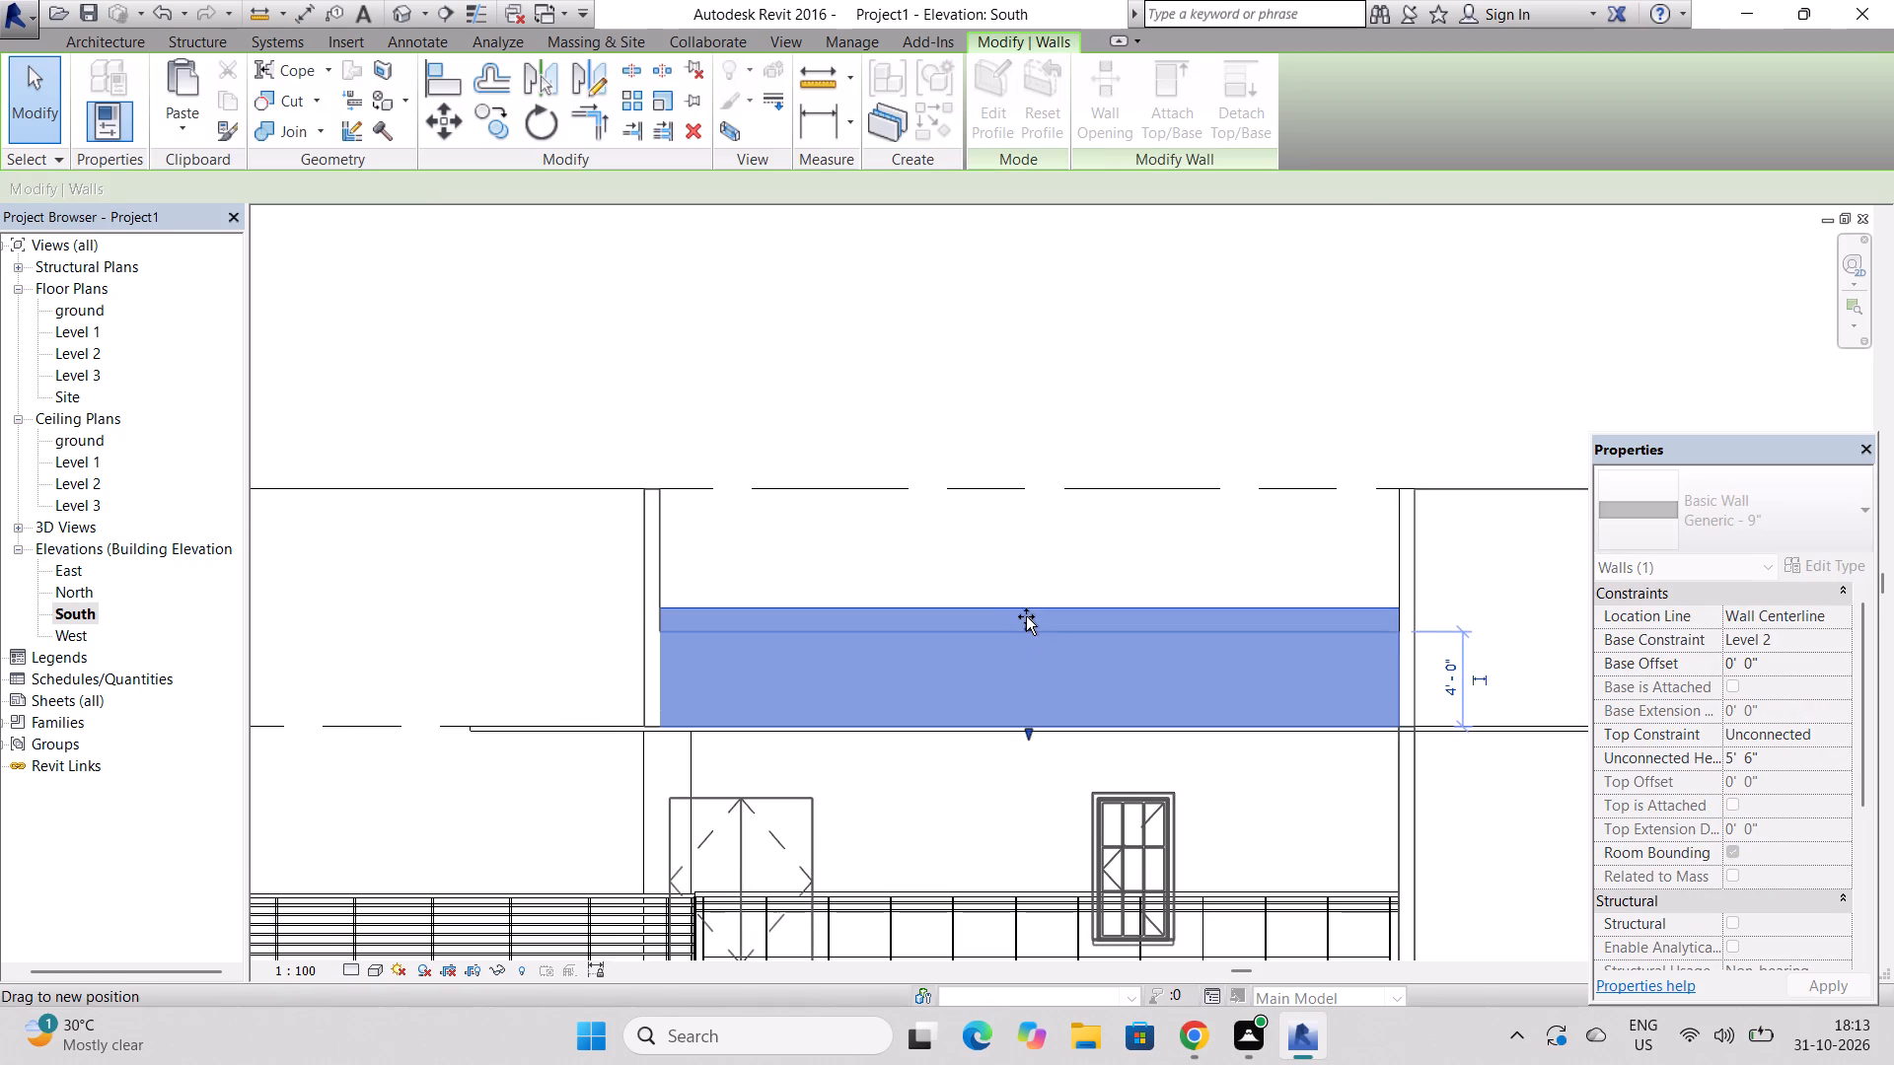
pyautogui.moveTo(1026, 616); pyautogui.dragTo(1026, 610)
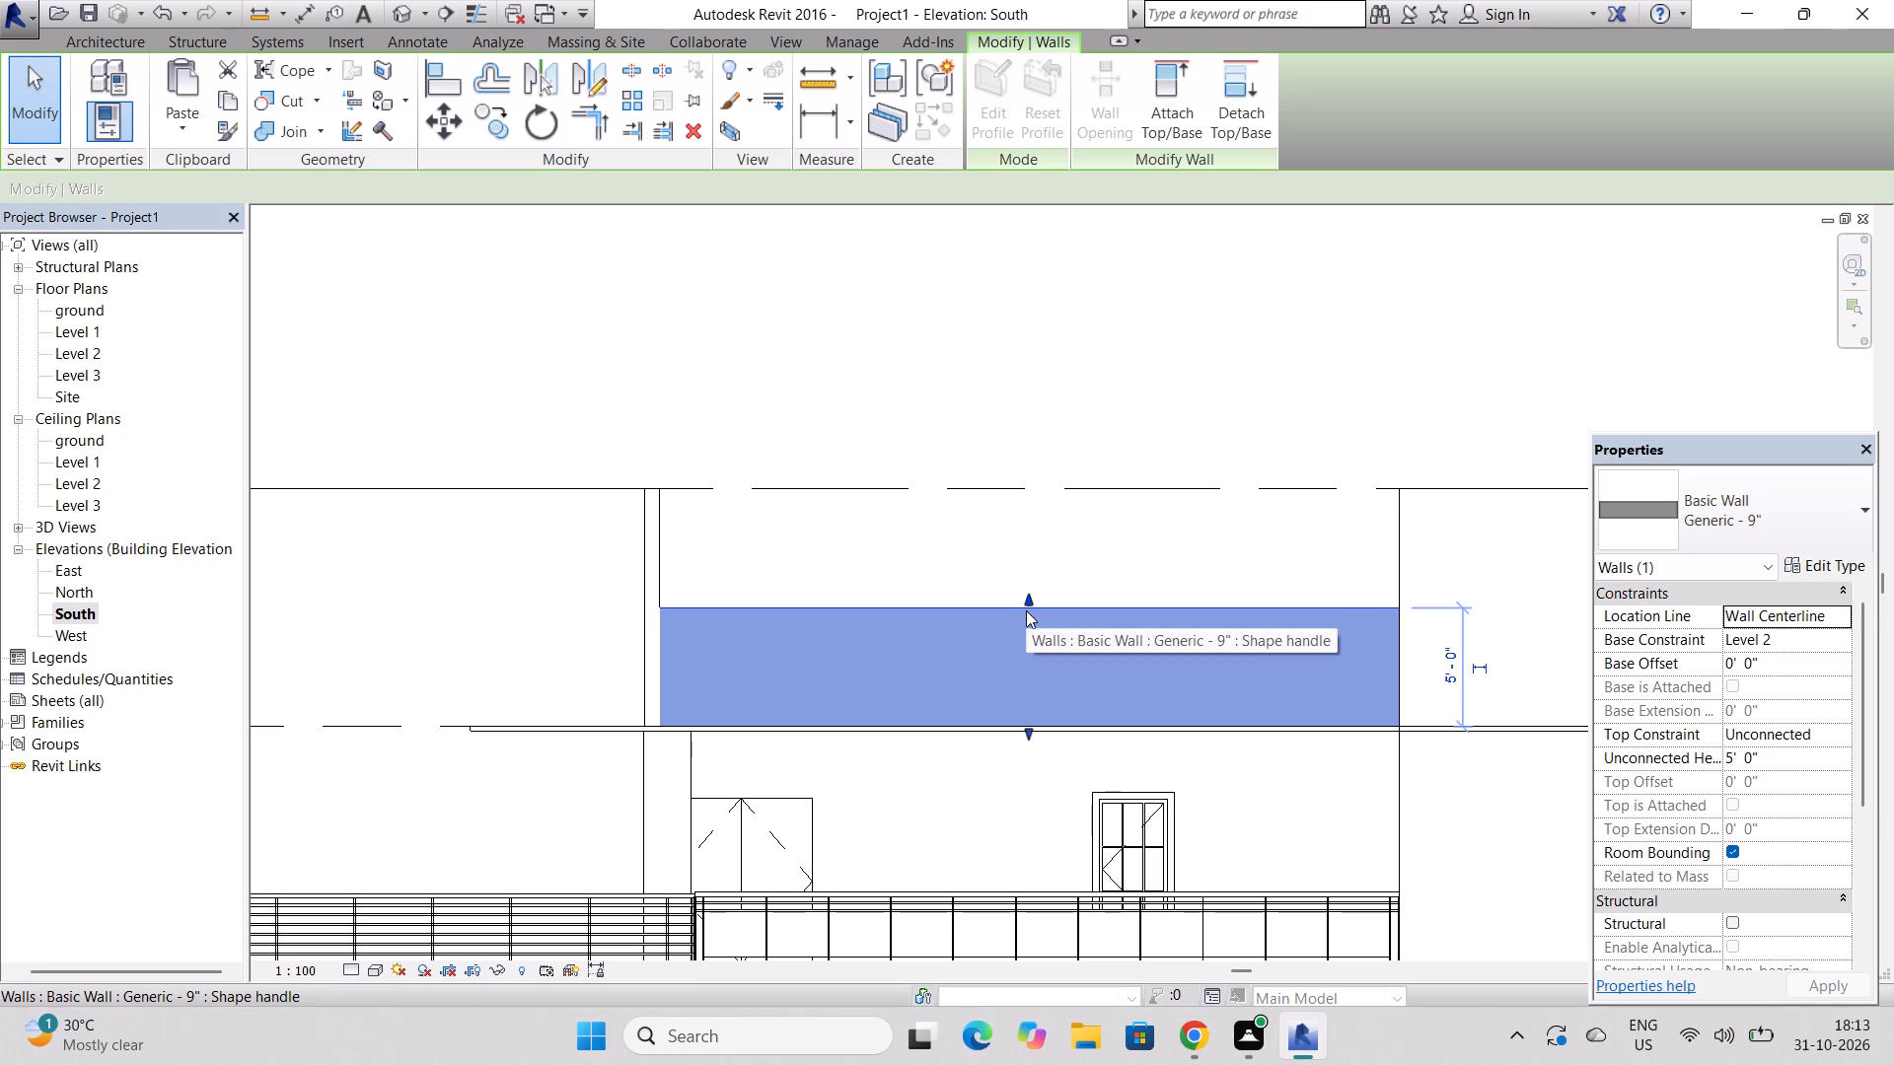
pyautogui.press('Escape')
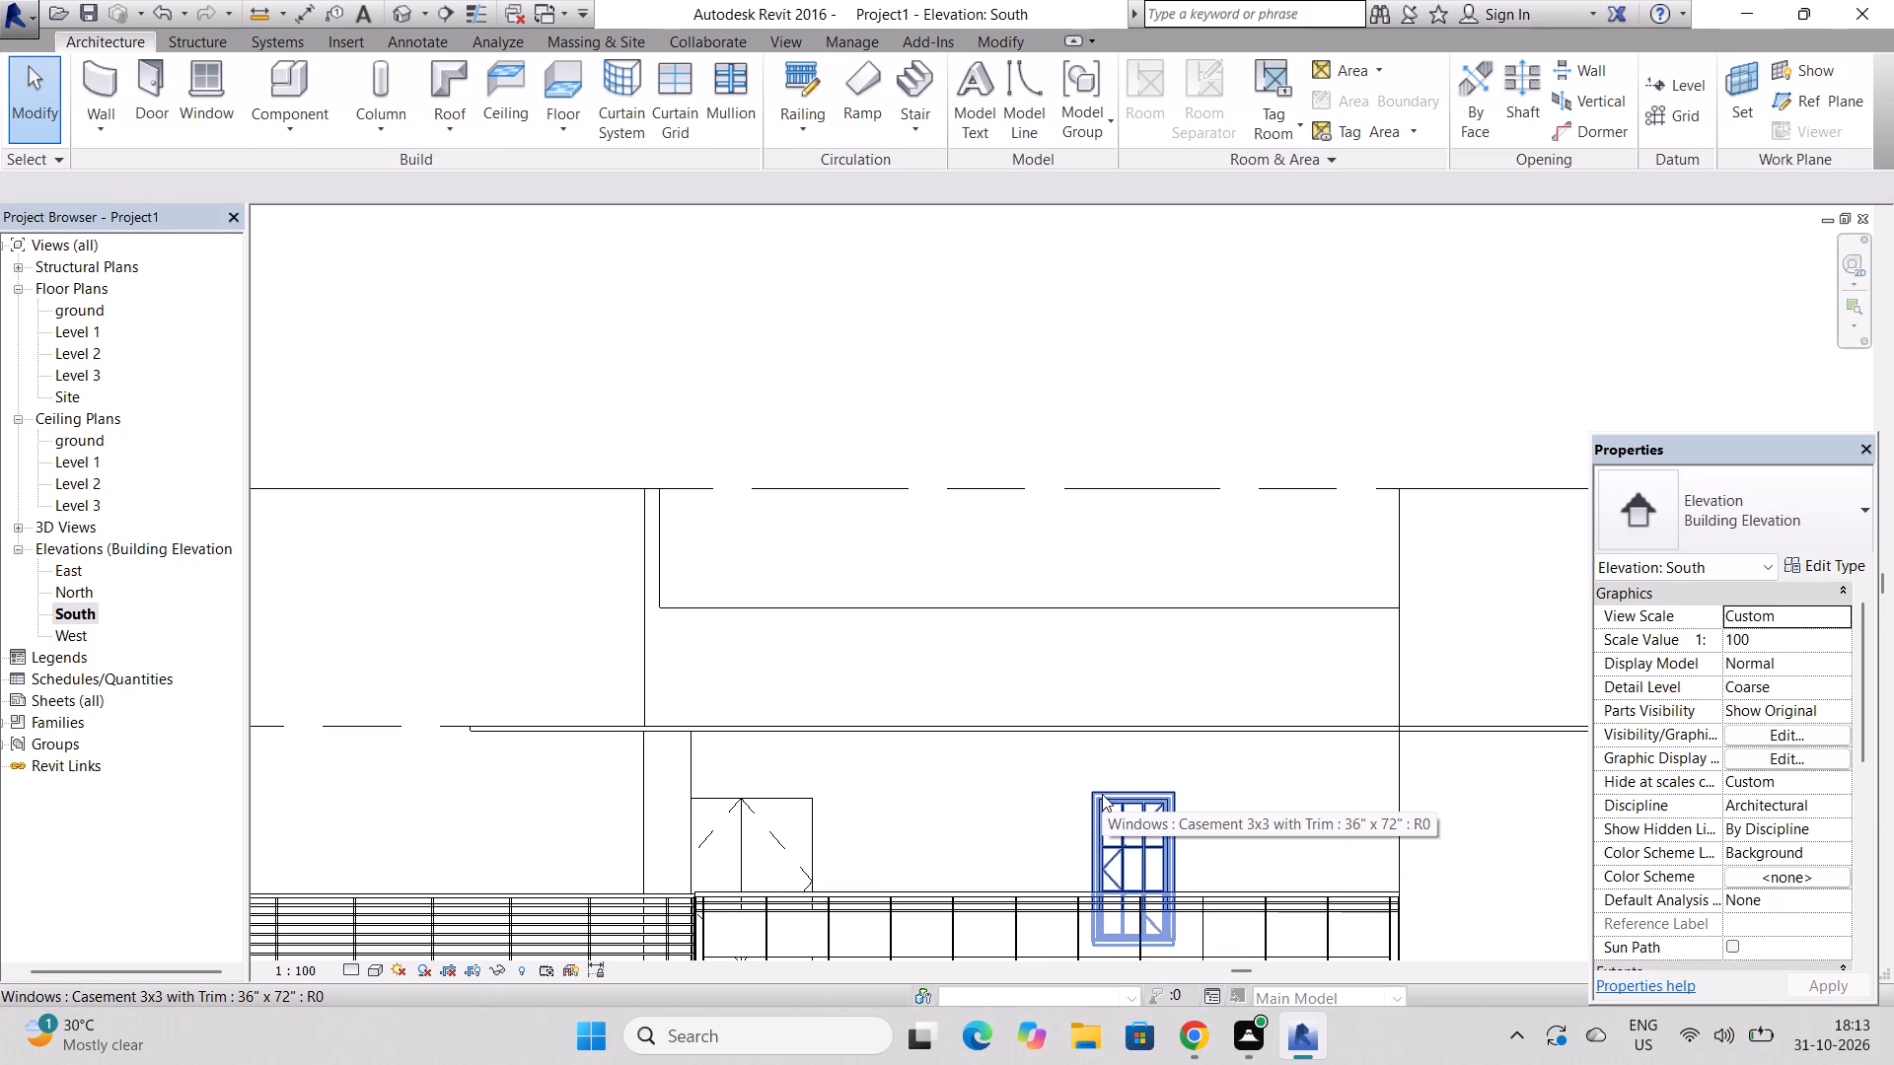
# Lower the top of the connecting rooftop wall in the South elevation, making it 4' 0" high above Level 2.
pyautogui.click(1031, 609)
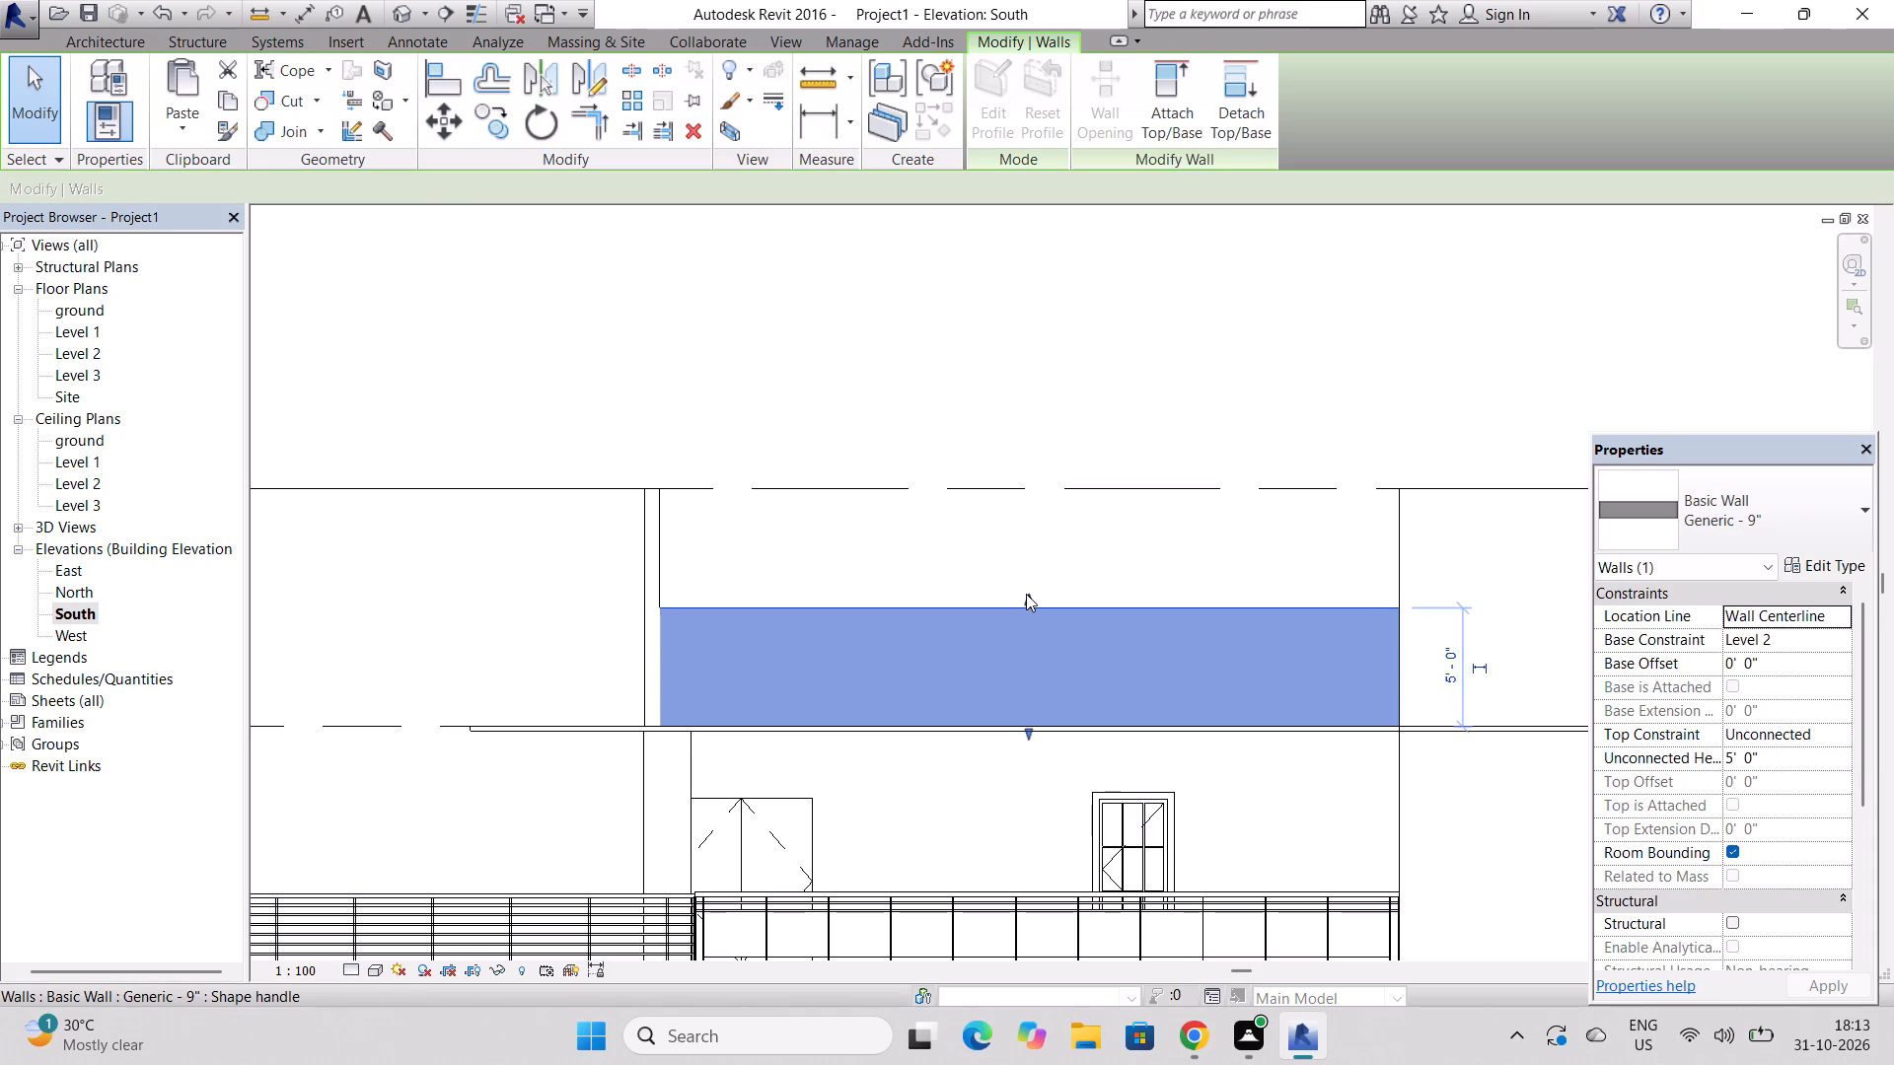
pyautogui.moveTo(1026, 594); pyautogui.dragTo(1023, 694)
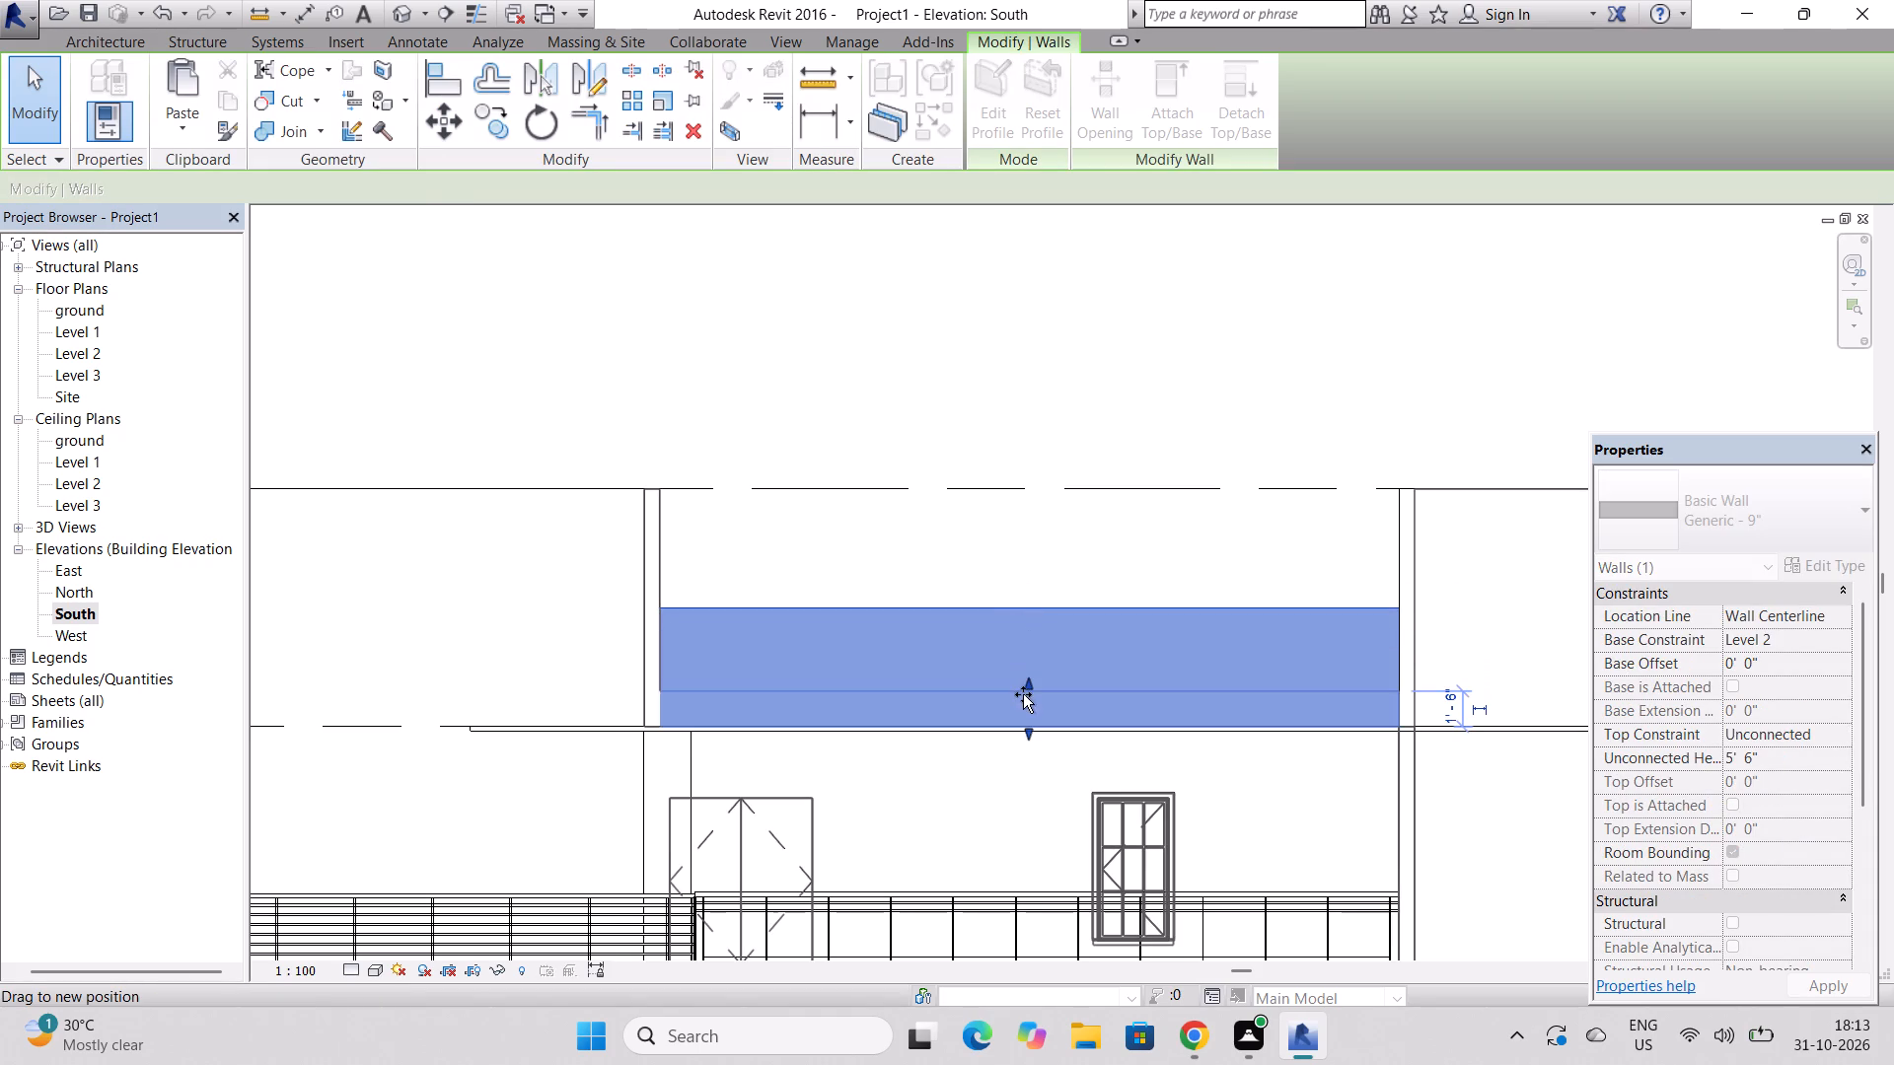
pyautogui.moveTo(1023, 694); pyautogui.dragTo(1023, 635)
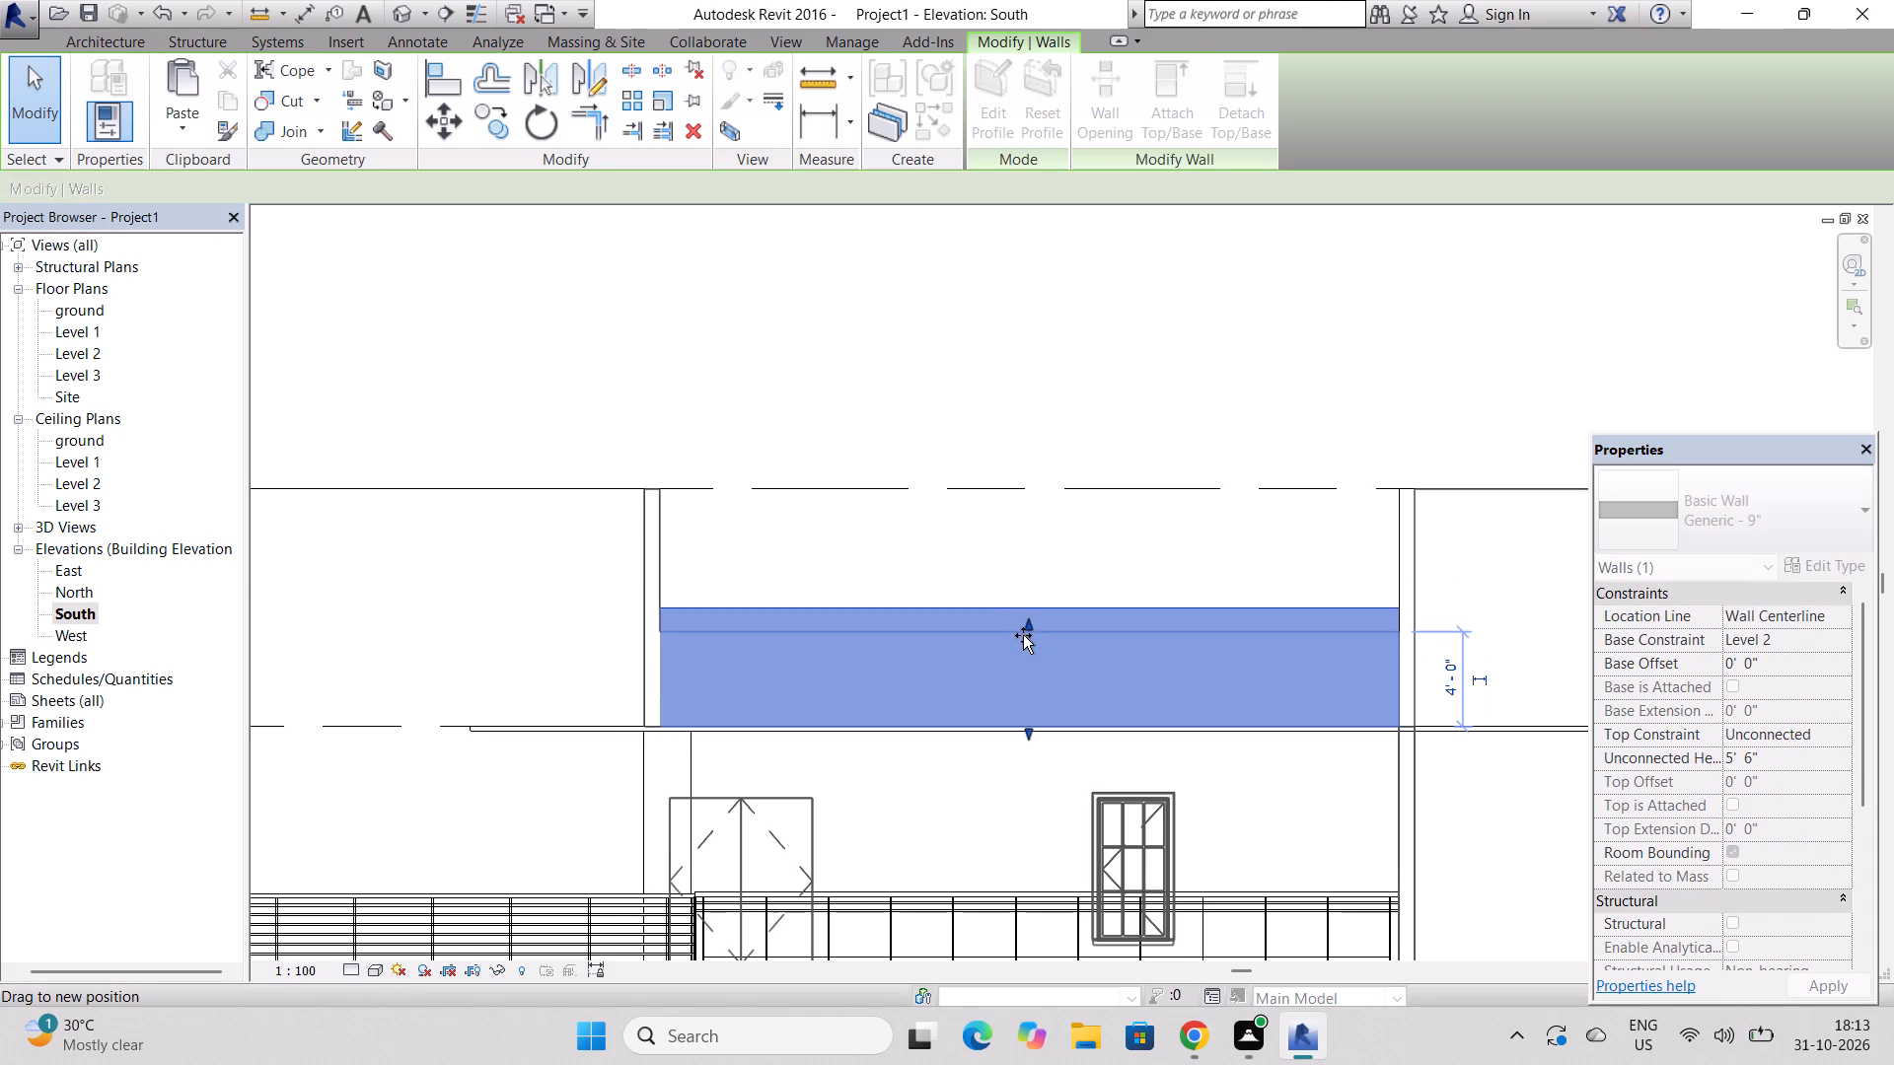
pyautogui.moveTo(1023, 635); pyautogui.dragTo(1023, 624)
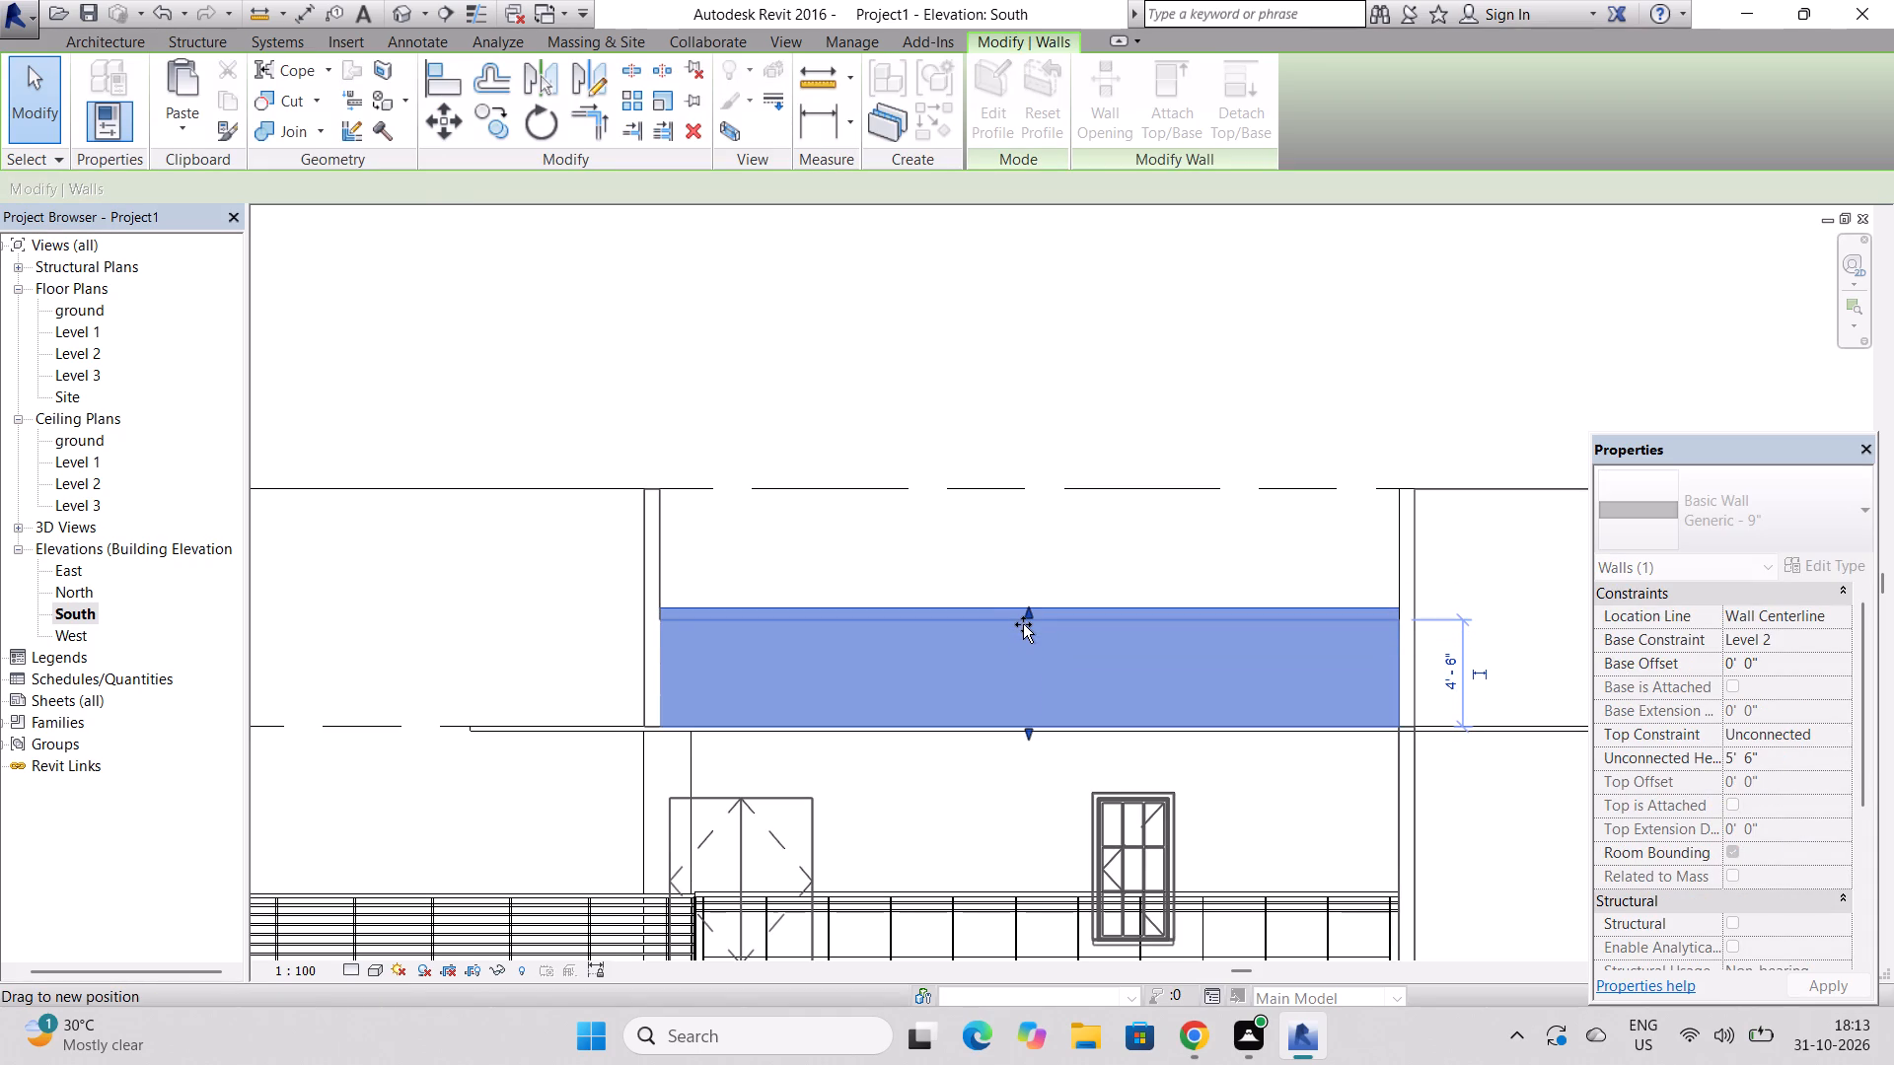
pyautogui.moveTo(1023, 624); pyautogui.dragTo(1023, 633)
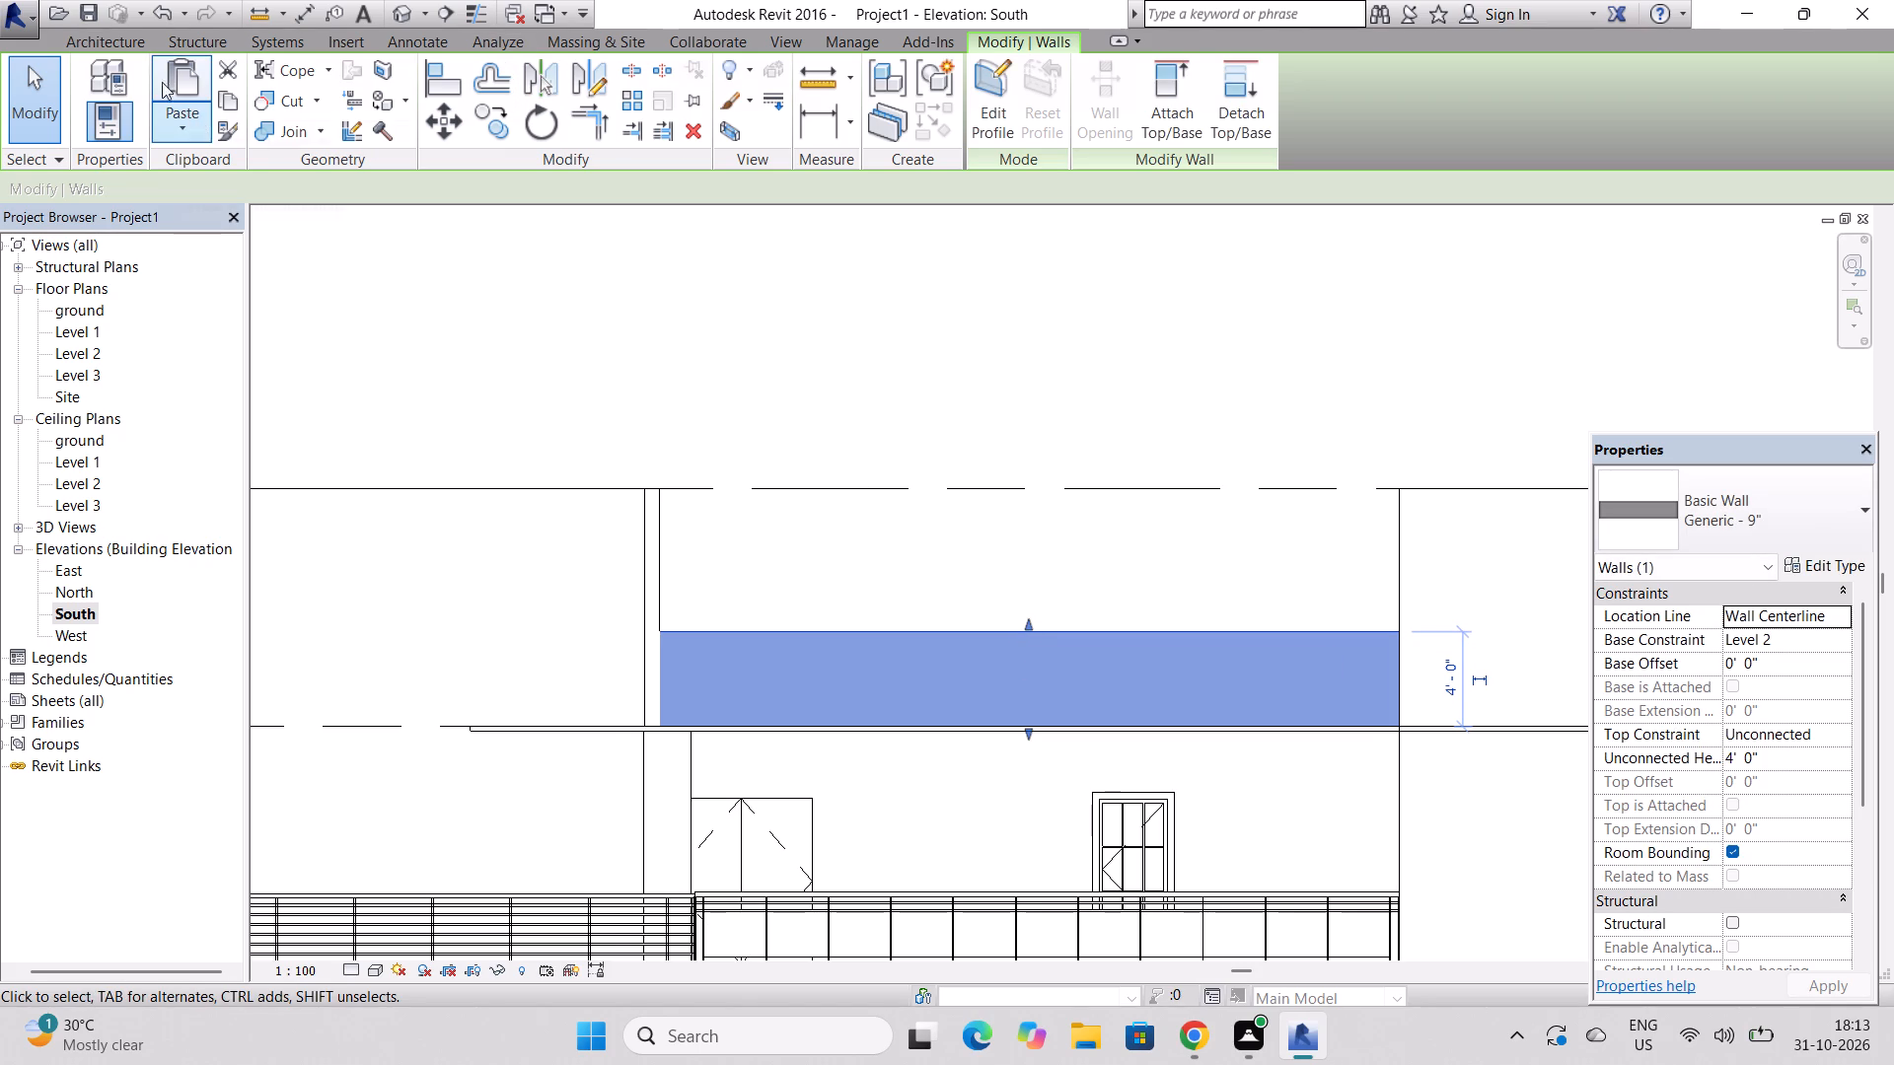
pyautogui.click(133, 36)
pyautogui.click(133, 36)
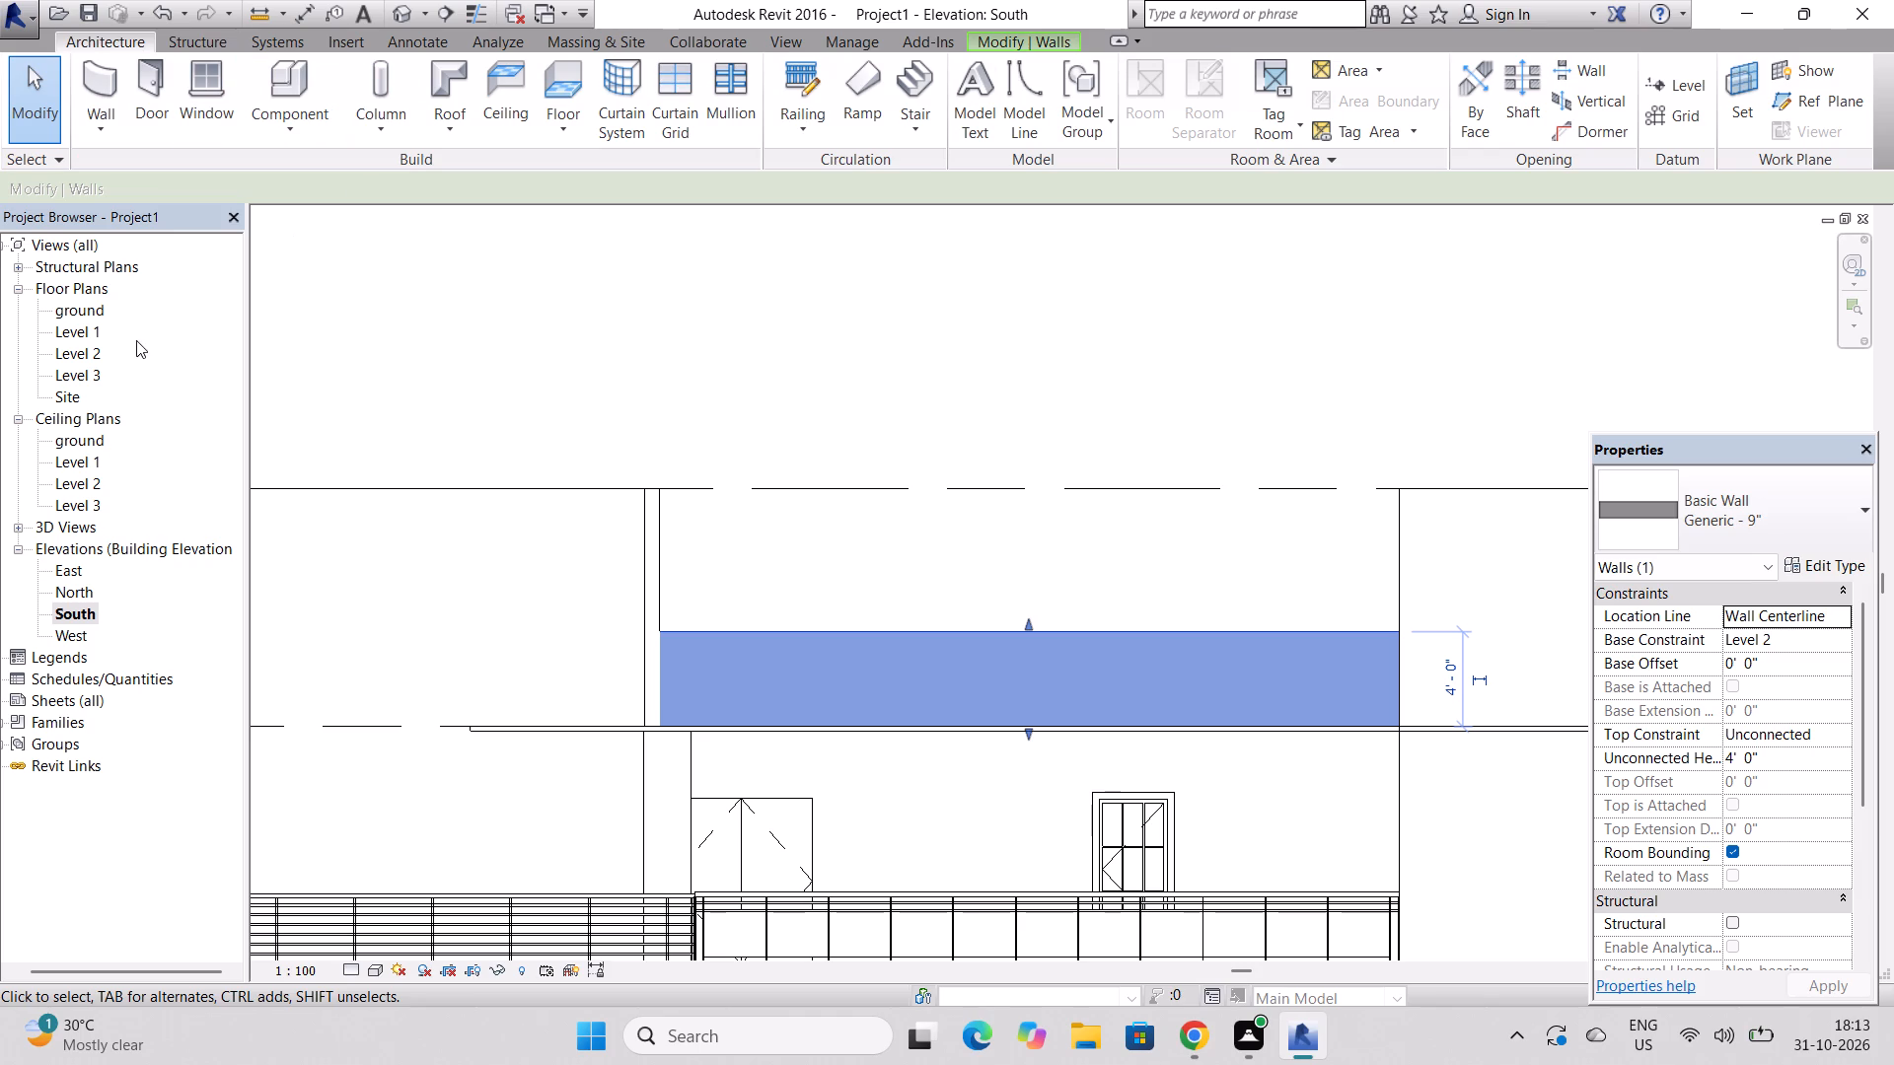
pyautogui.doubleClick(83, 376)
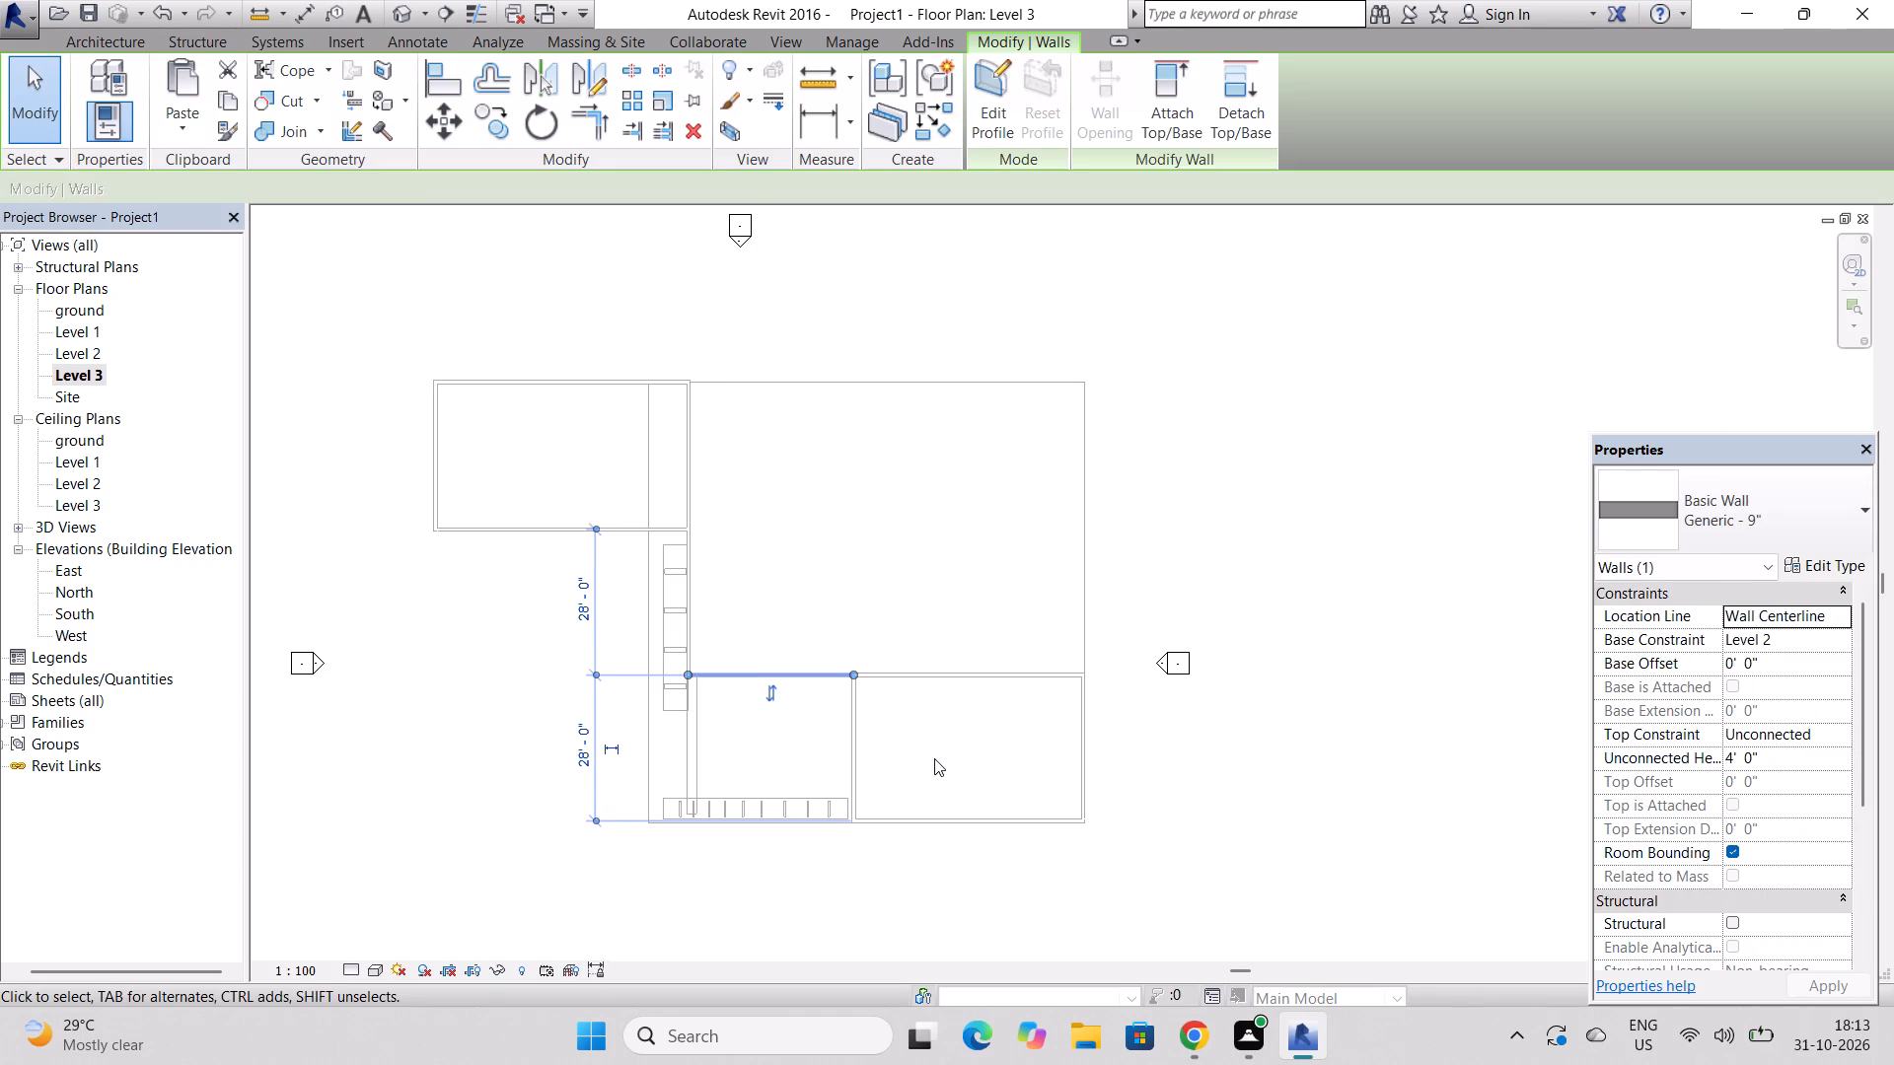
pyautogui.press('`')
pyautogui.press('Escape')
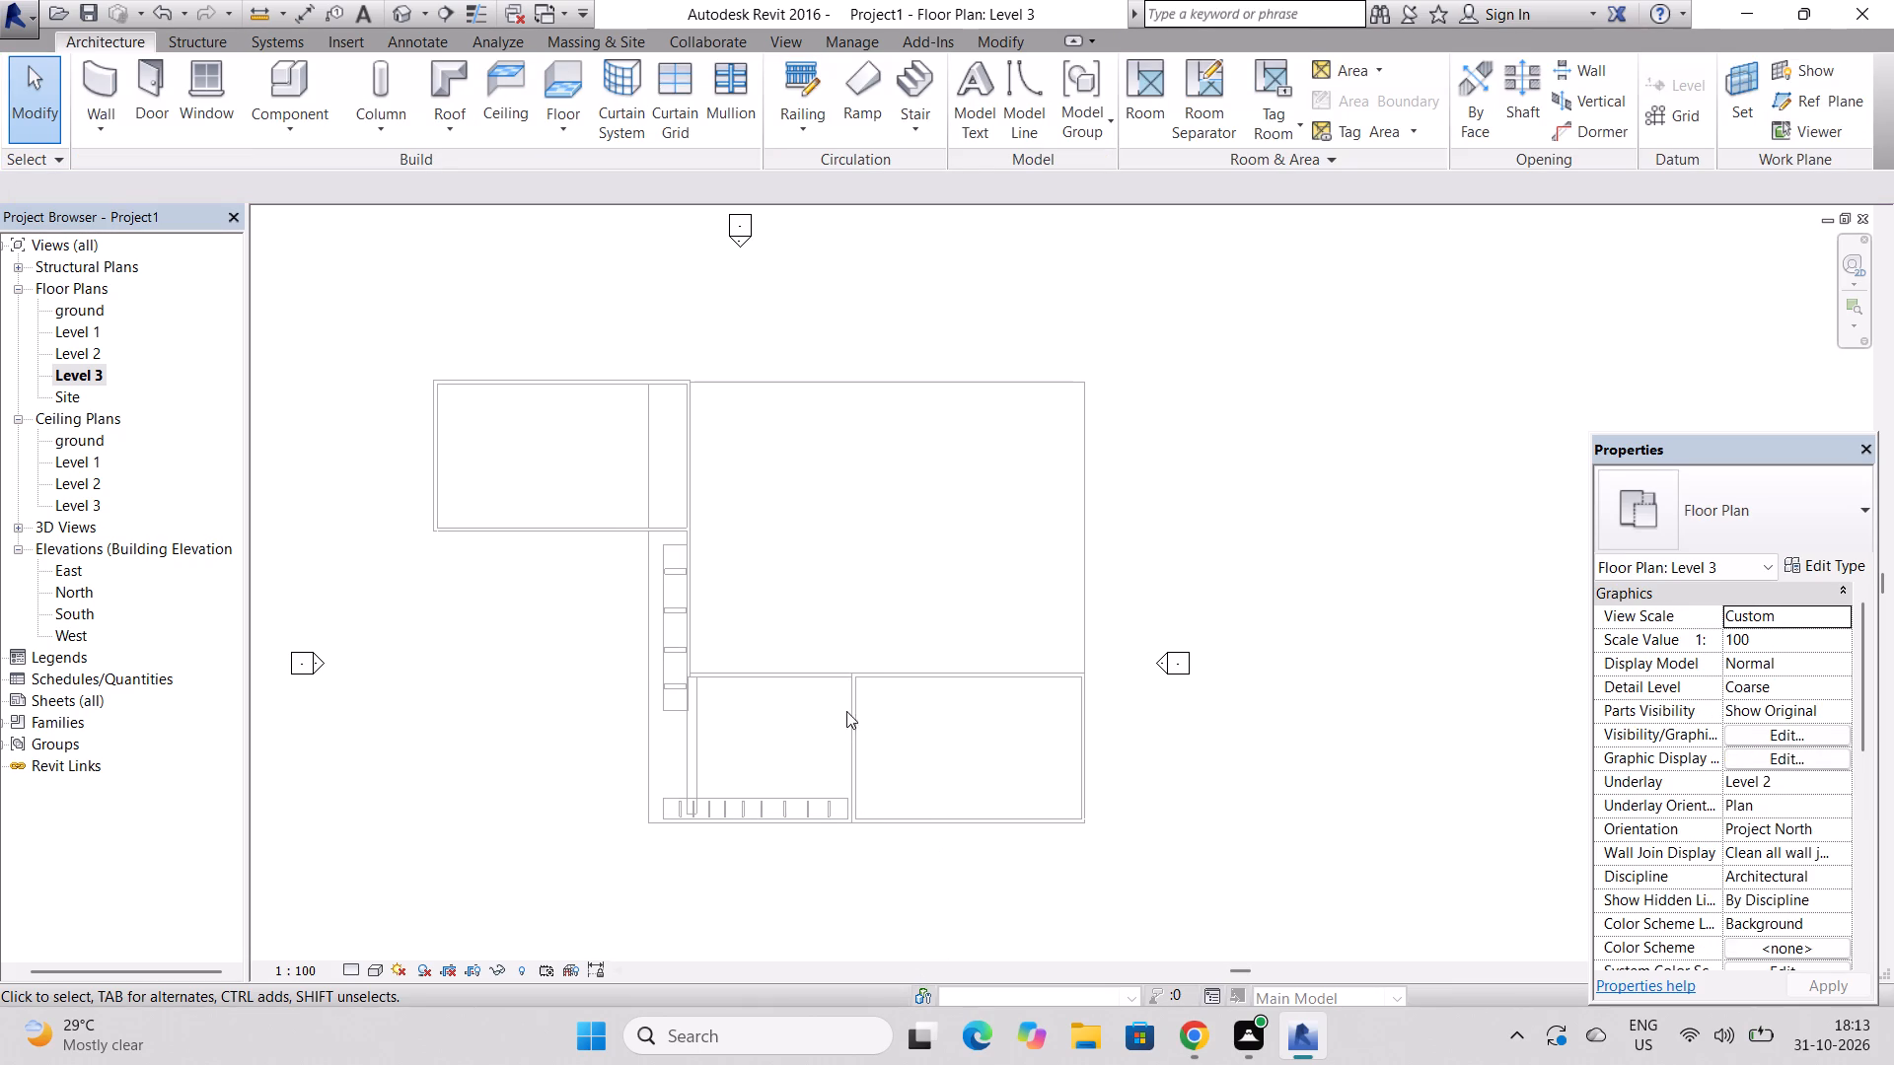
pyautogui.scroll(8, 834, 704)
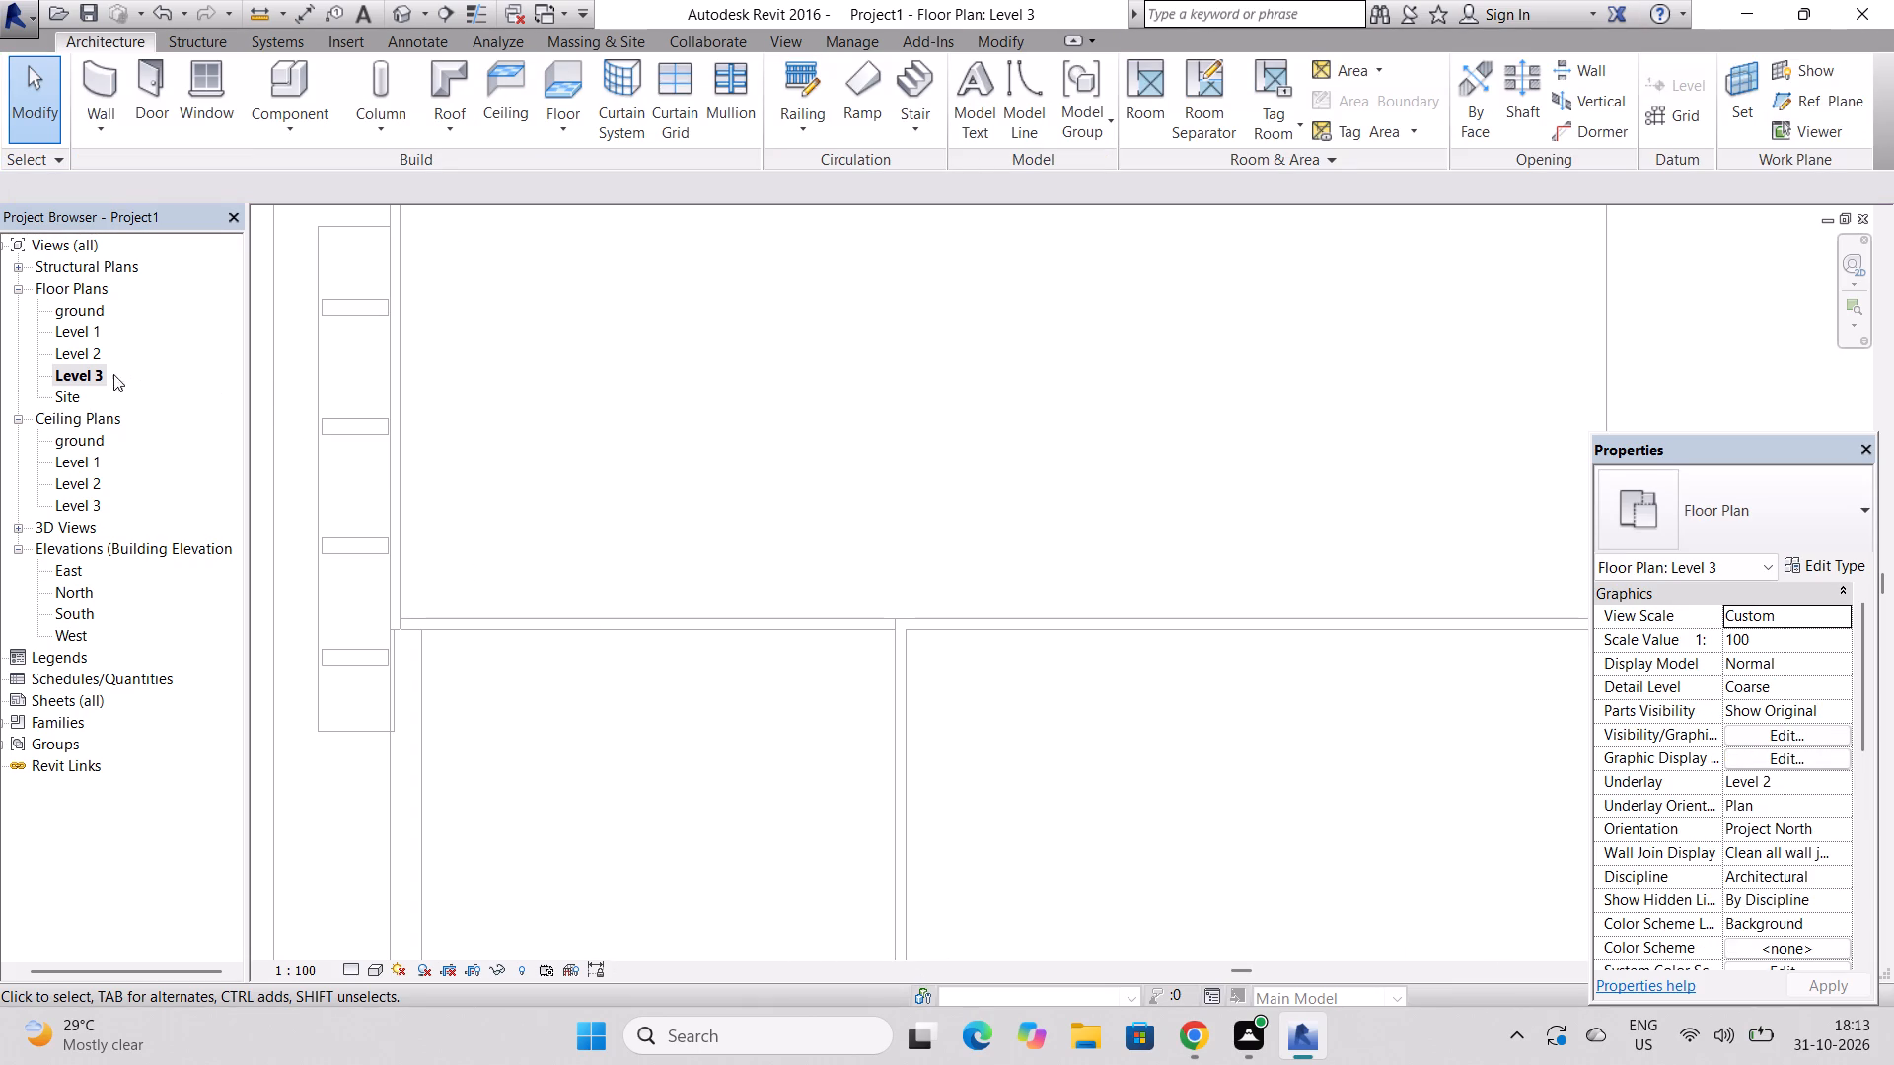
# On the Level 2 floor plan, create a 900mm Pipe railing 31' 0" long along the connecting wall's centreline, from the north-south wall to the southeast enclosure.
pyautogui.doubleClick(70, 345)
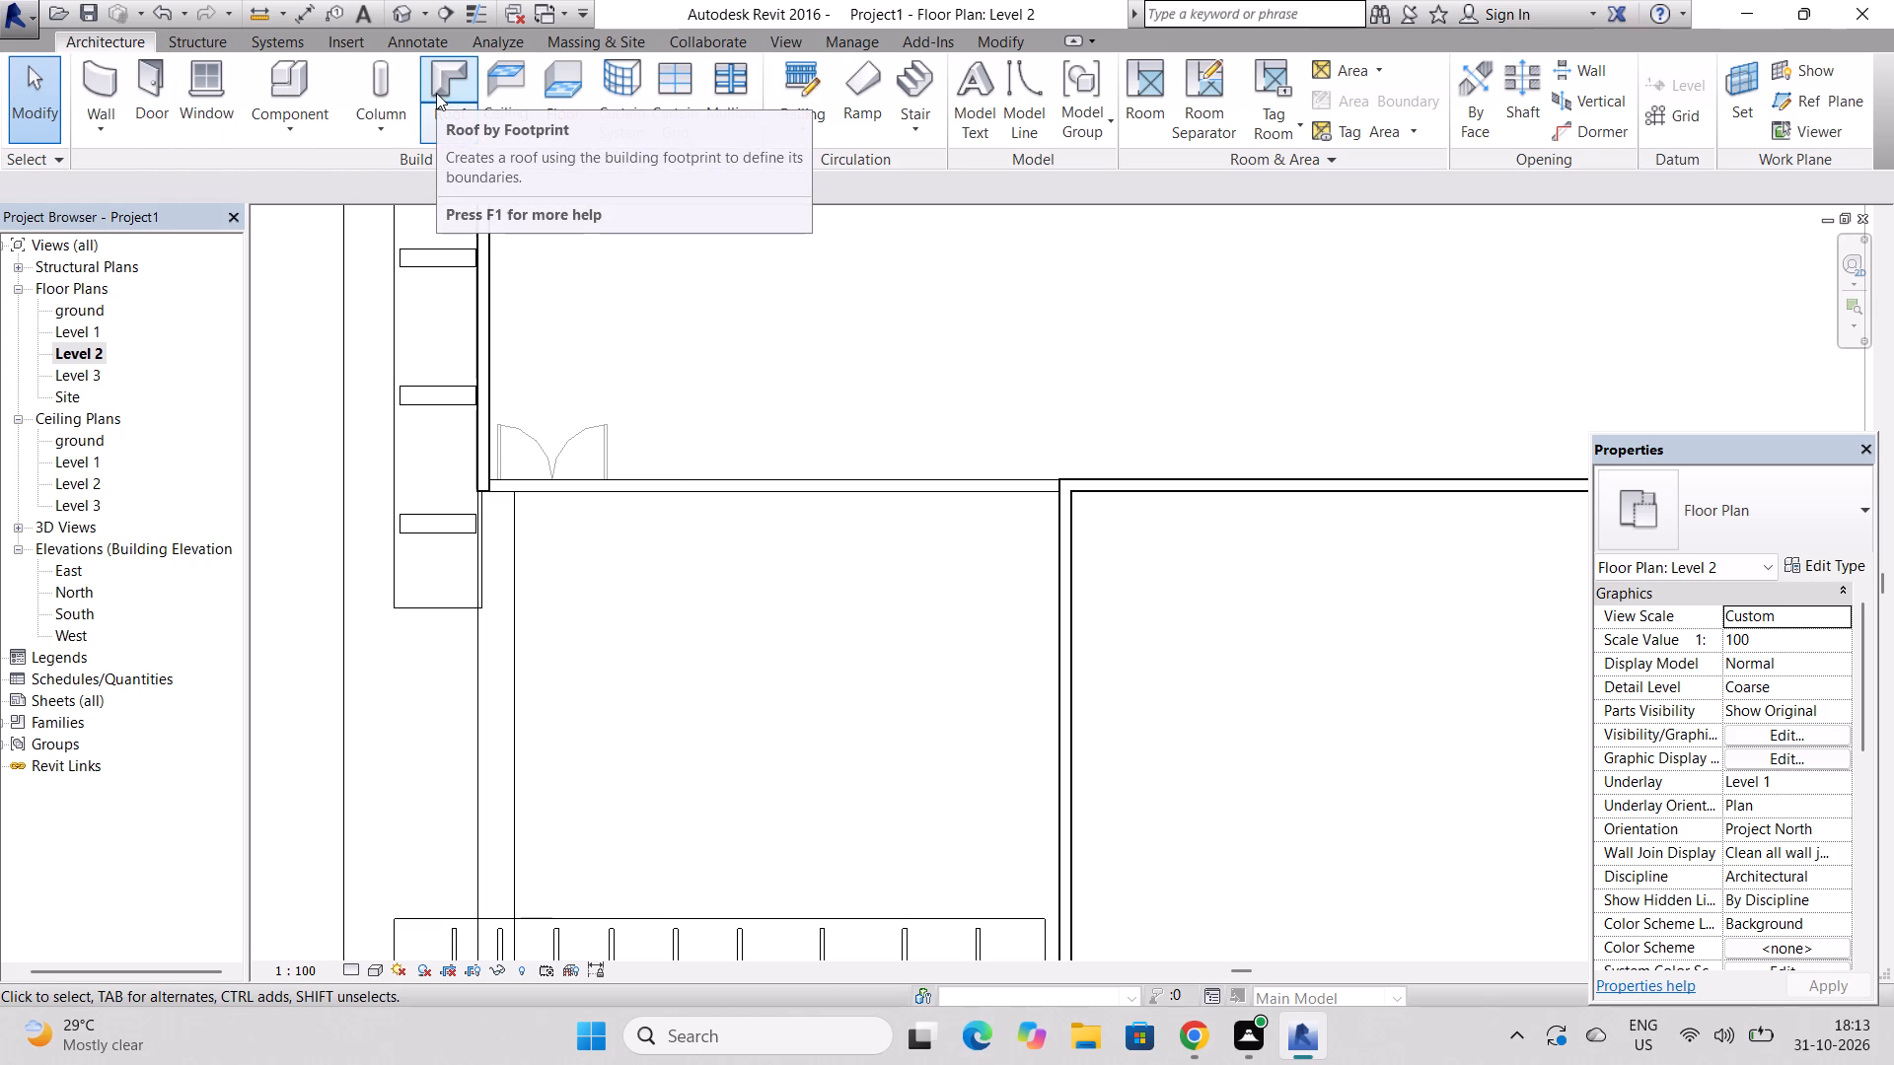
pyautogui.click(797, 82)
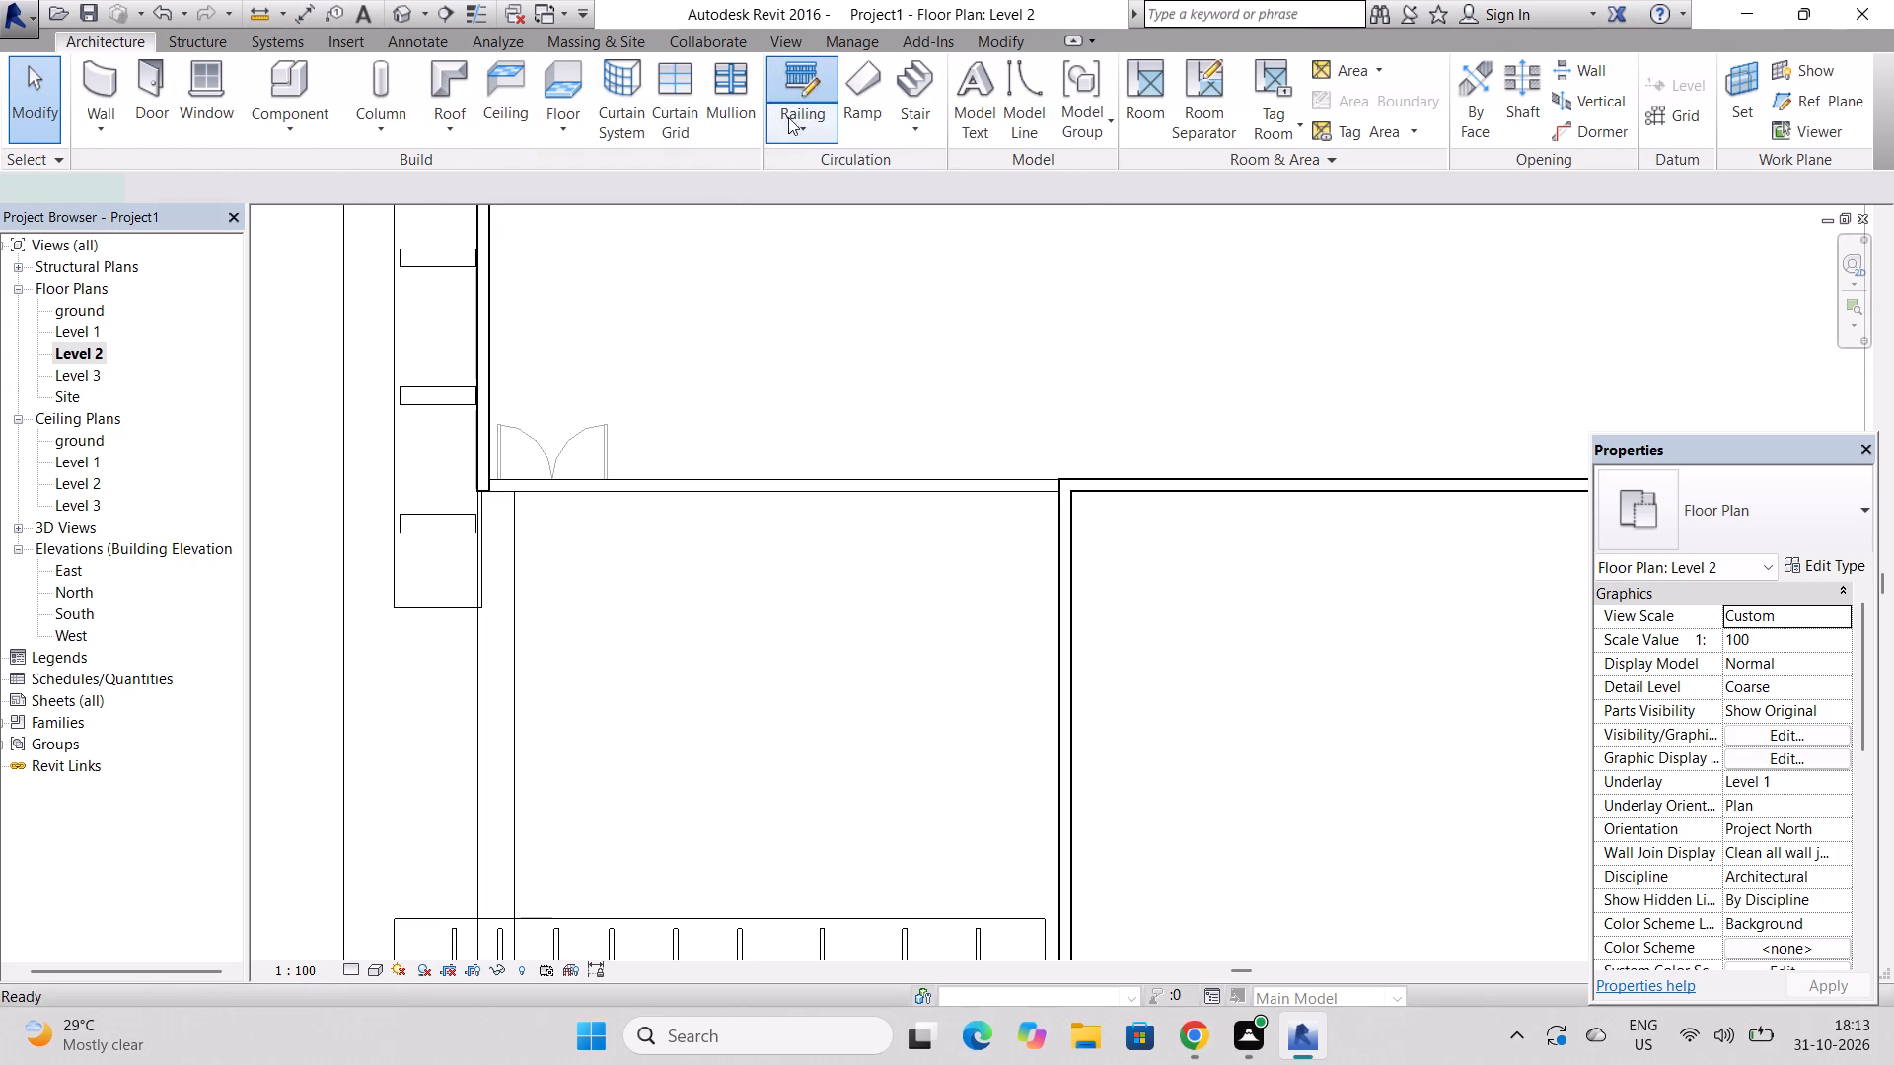
pyautogui.scroll(14, 531, 478)
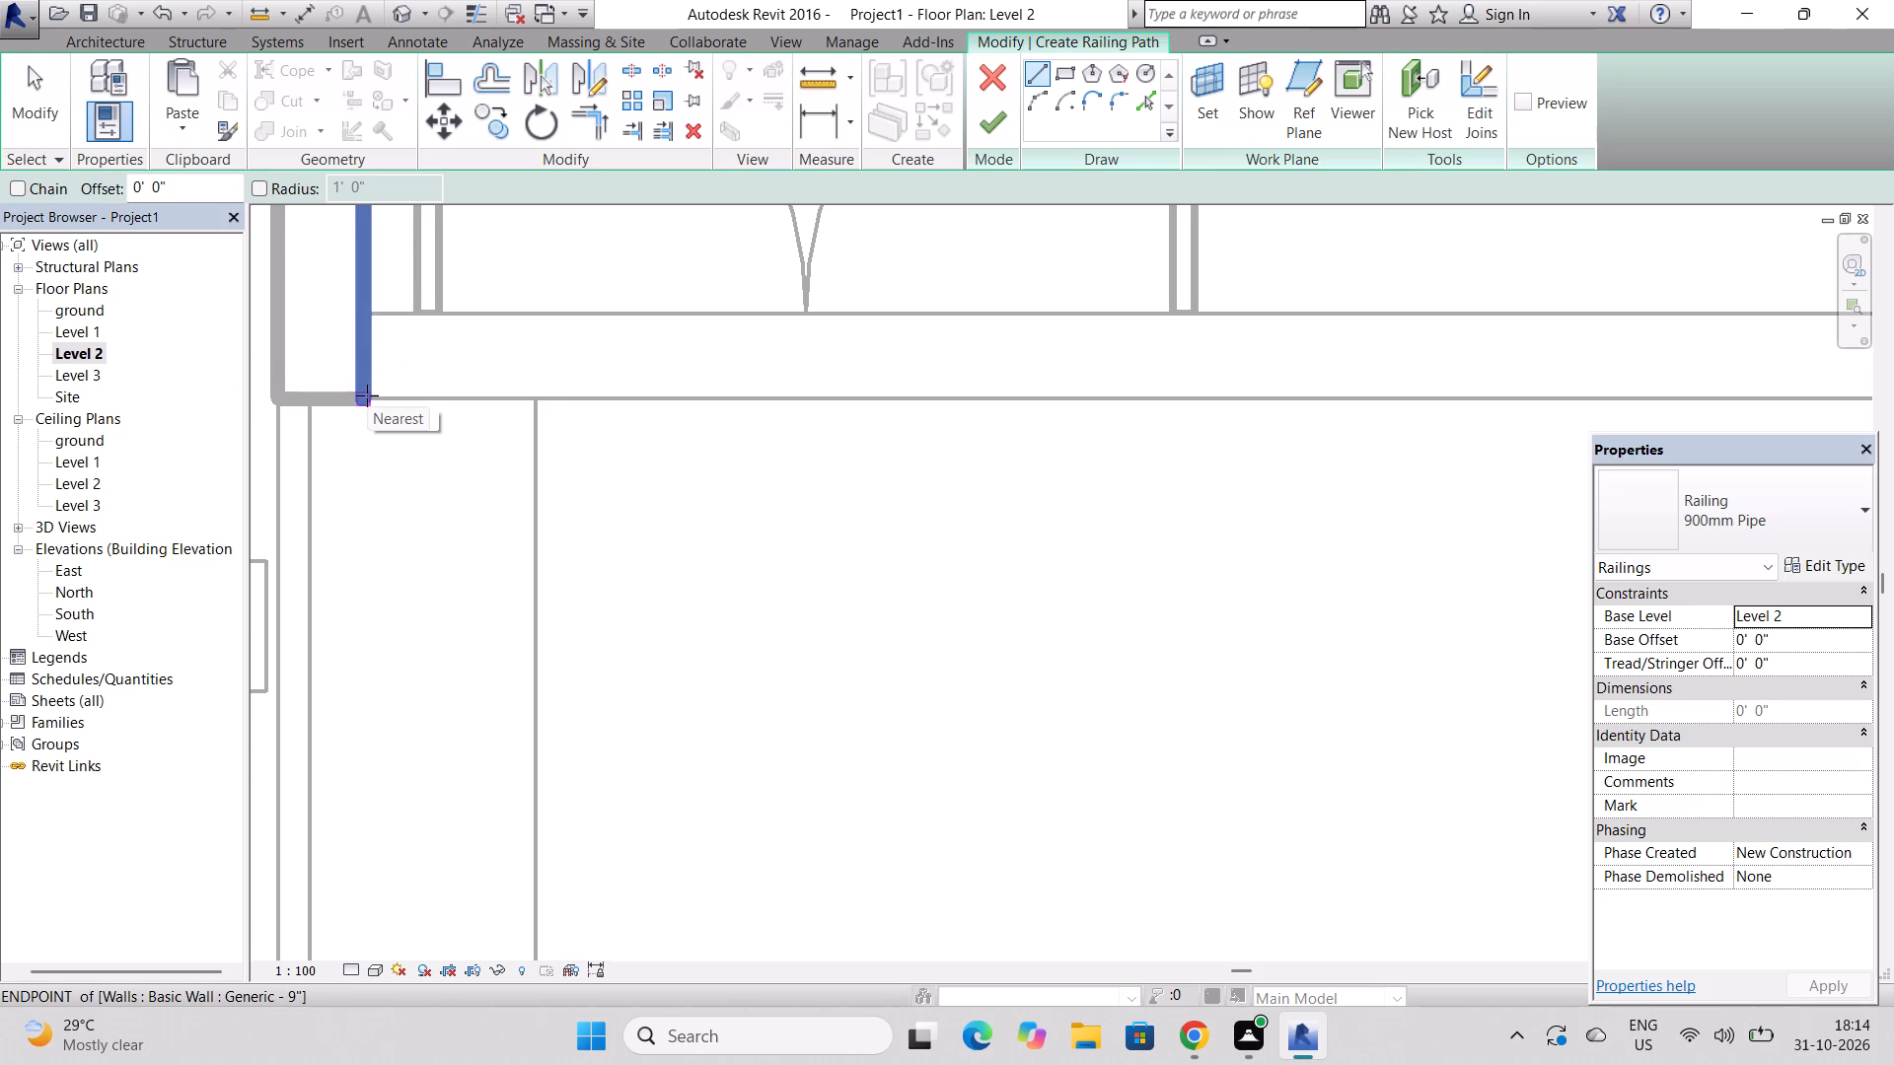
pyautogui.scroll(-13, 367, 395)
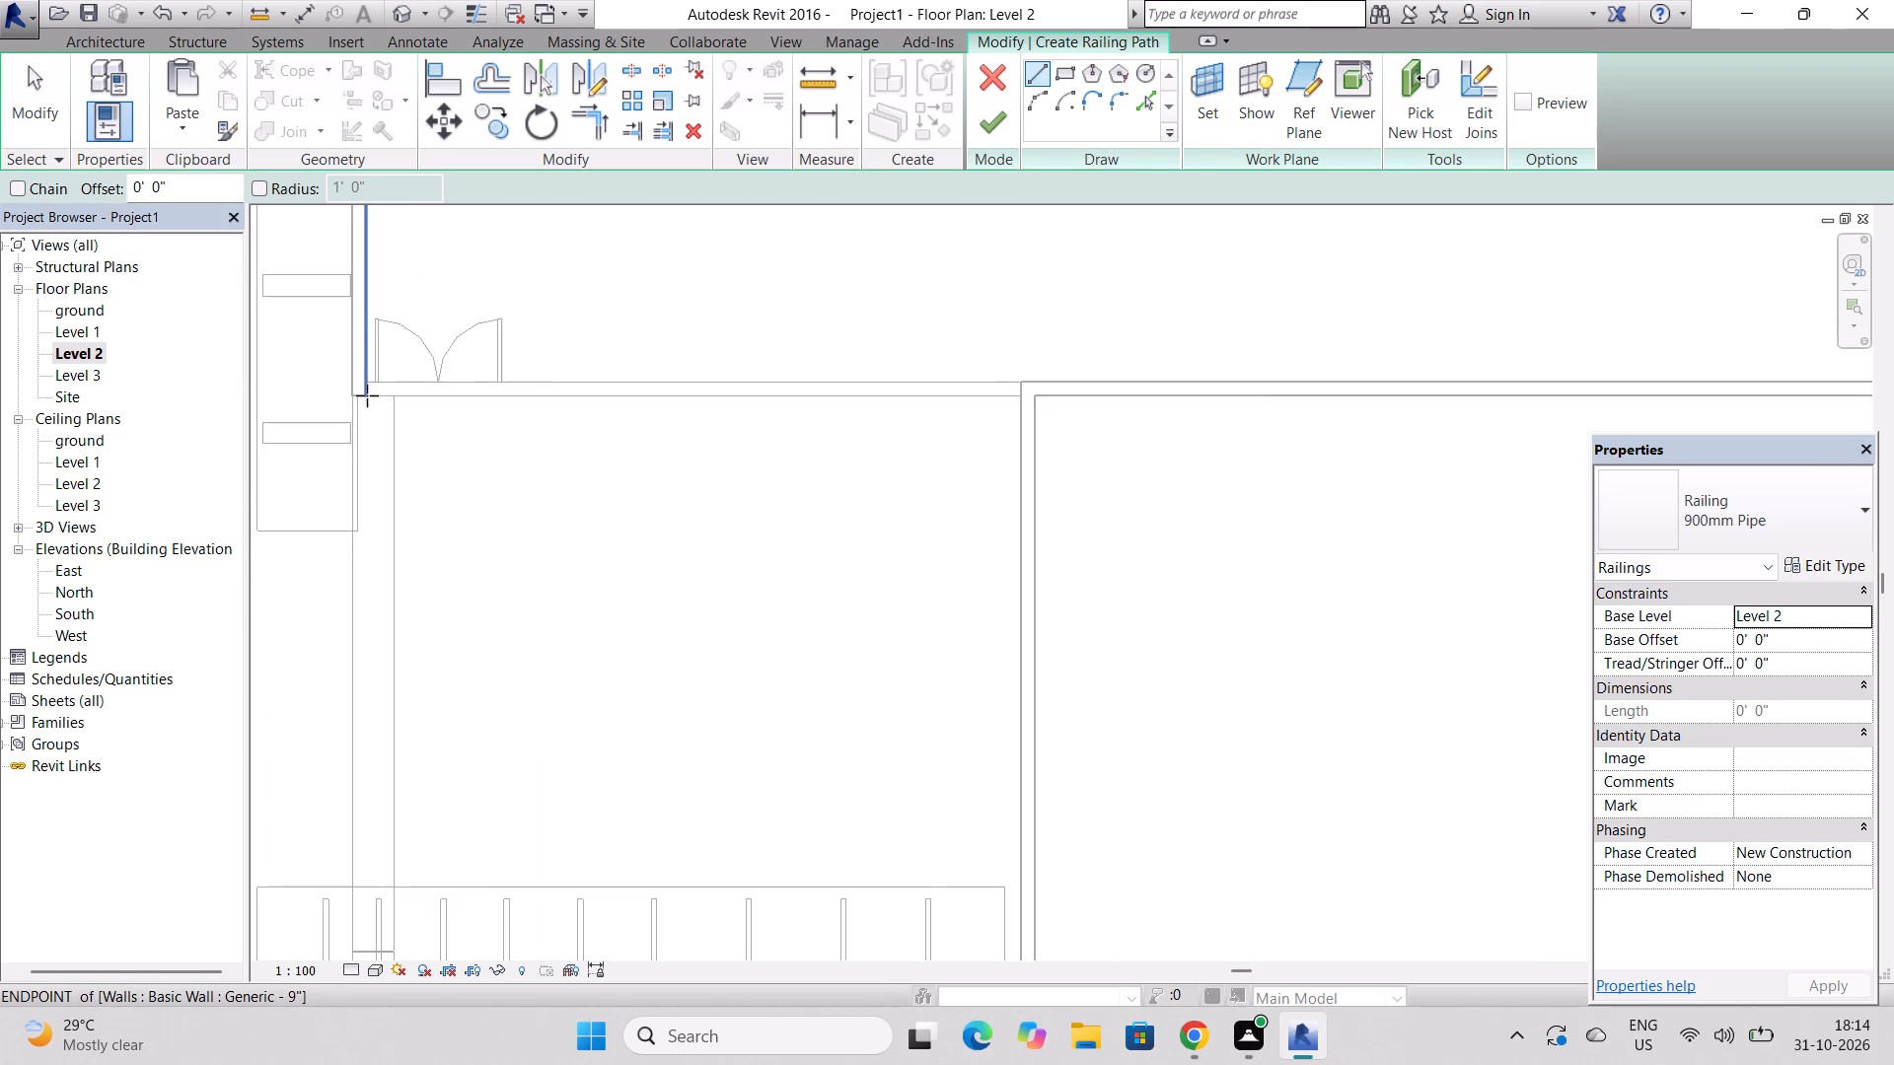
pyautogui.scroll(11, 367, 395)
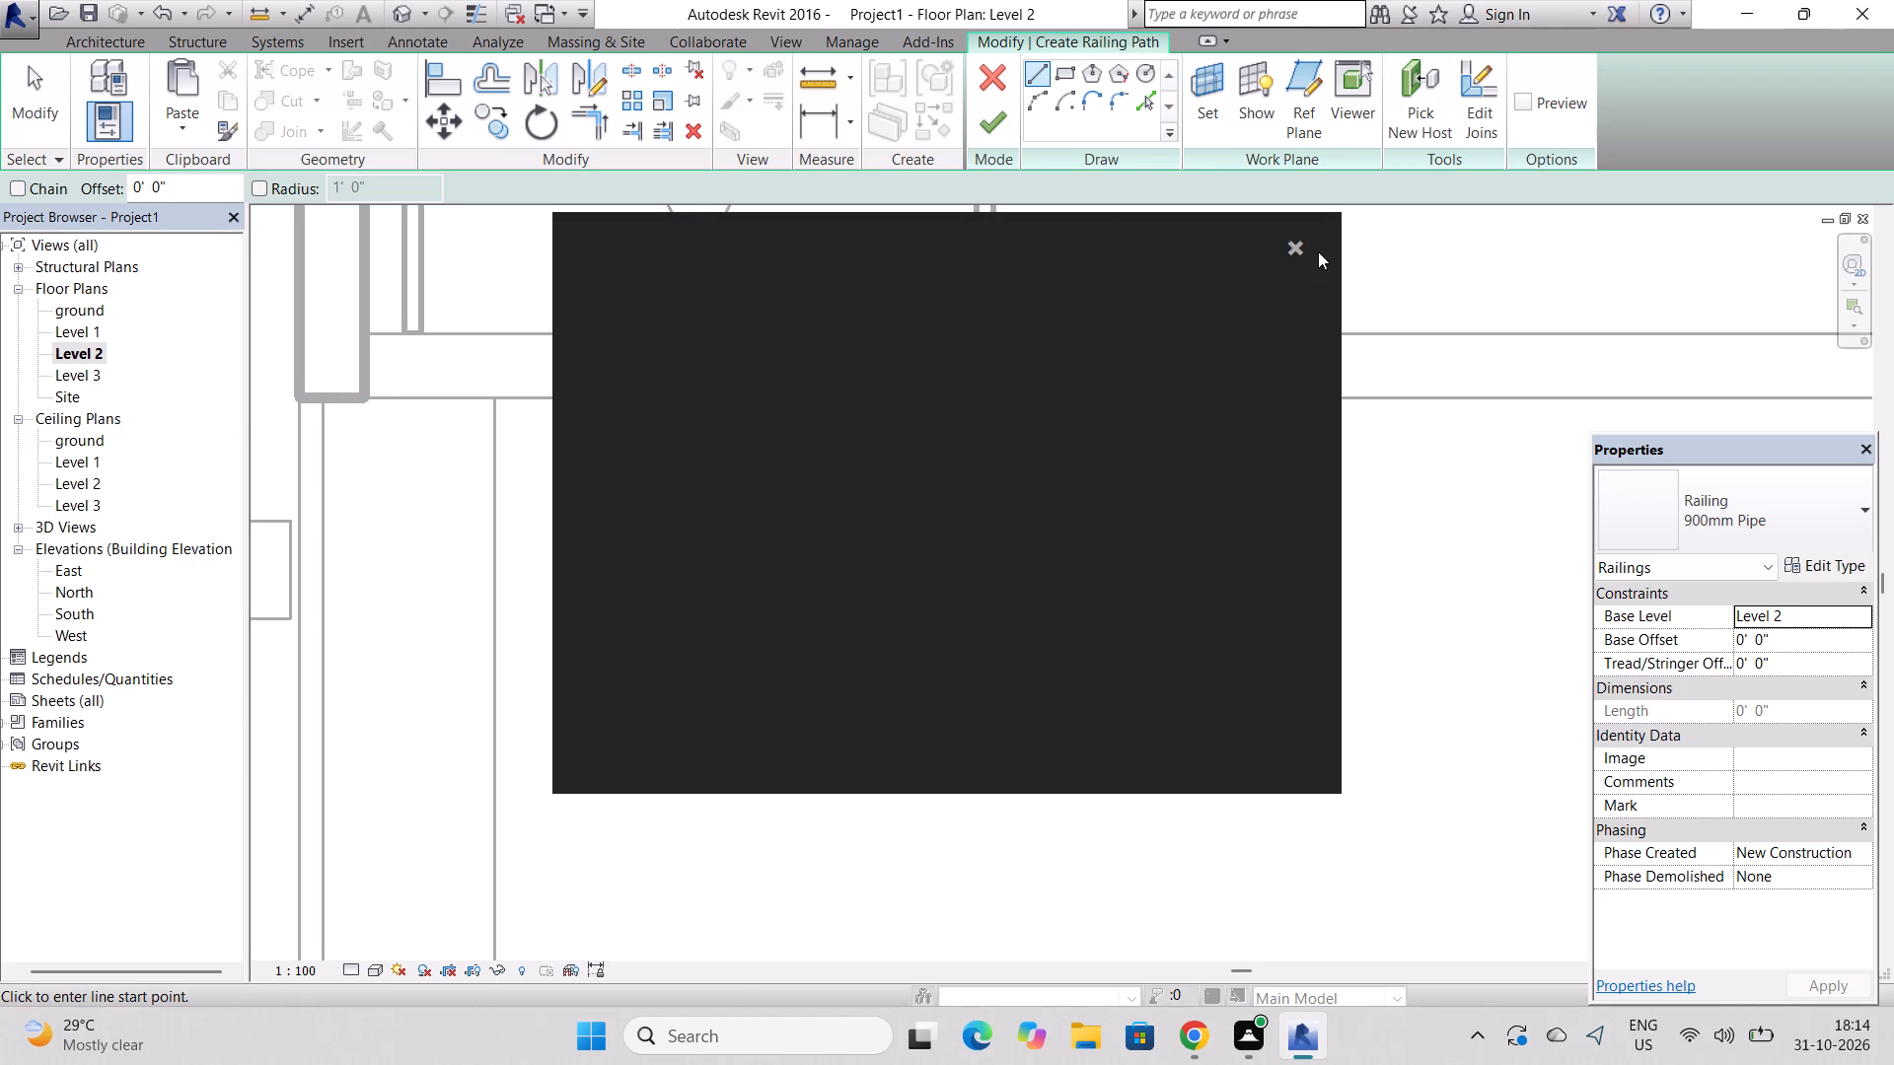
pyautogui.click(1304, 248)
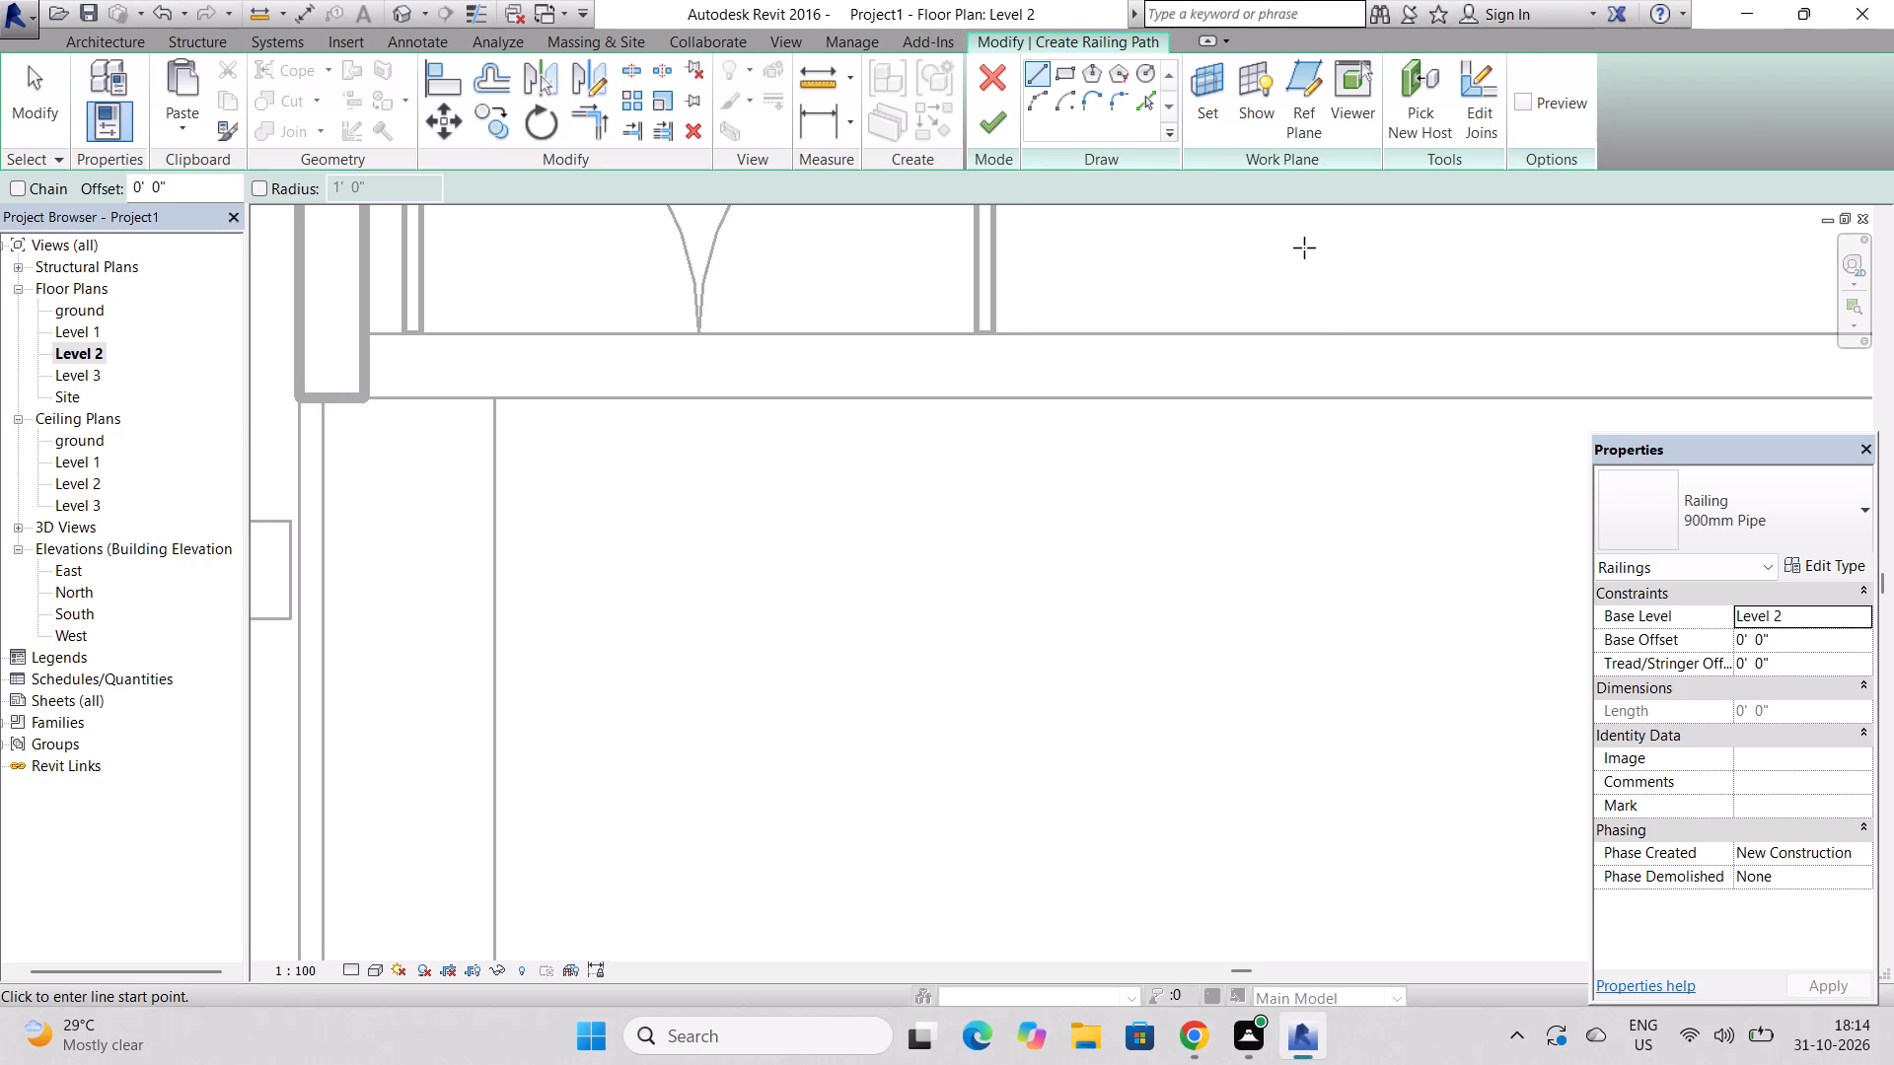
pyautogui.scroll(-8, 485, 388)
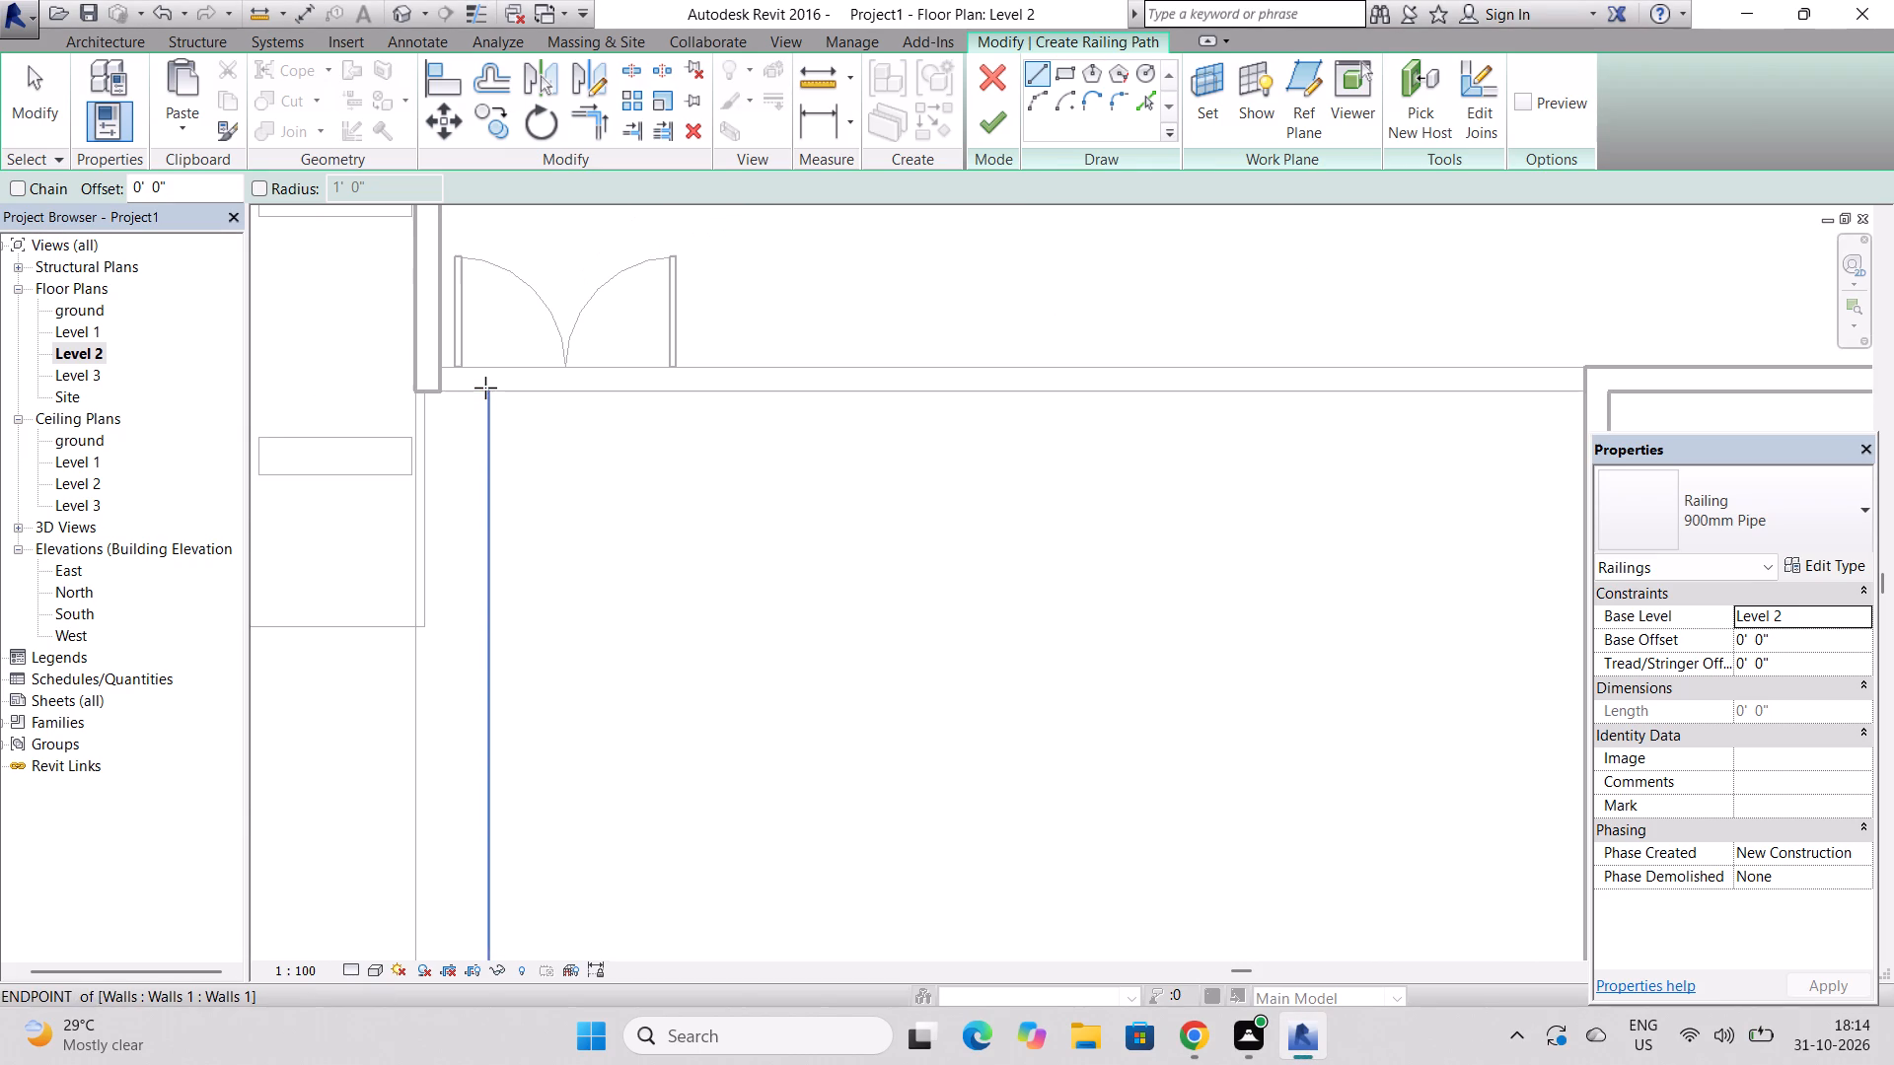
pyautogui.scroll(8, 470, 385)
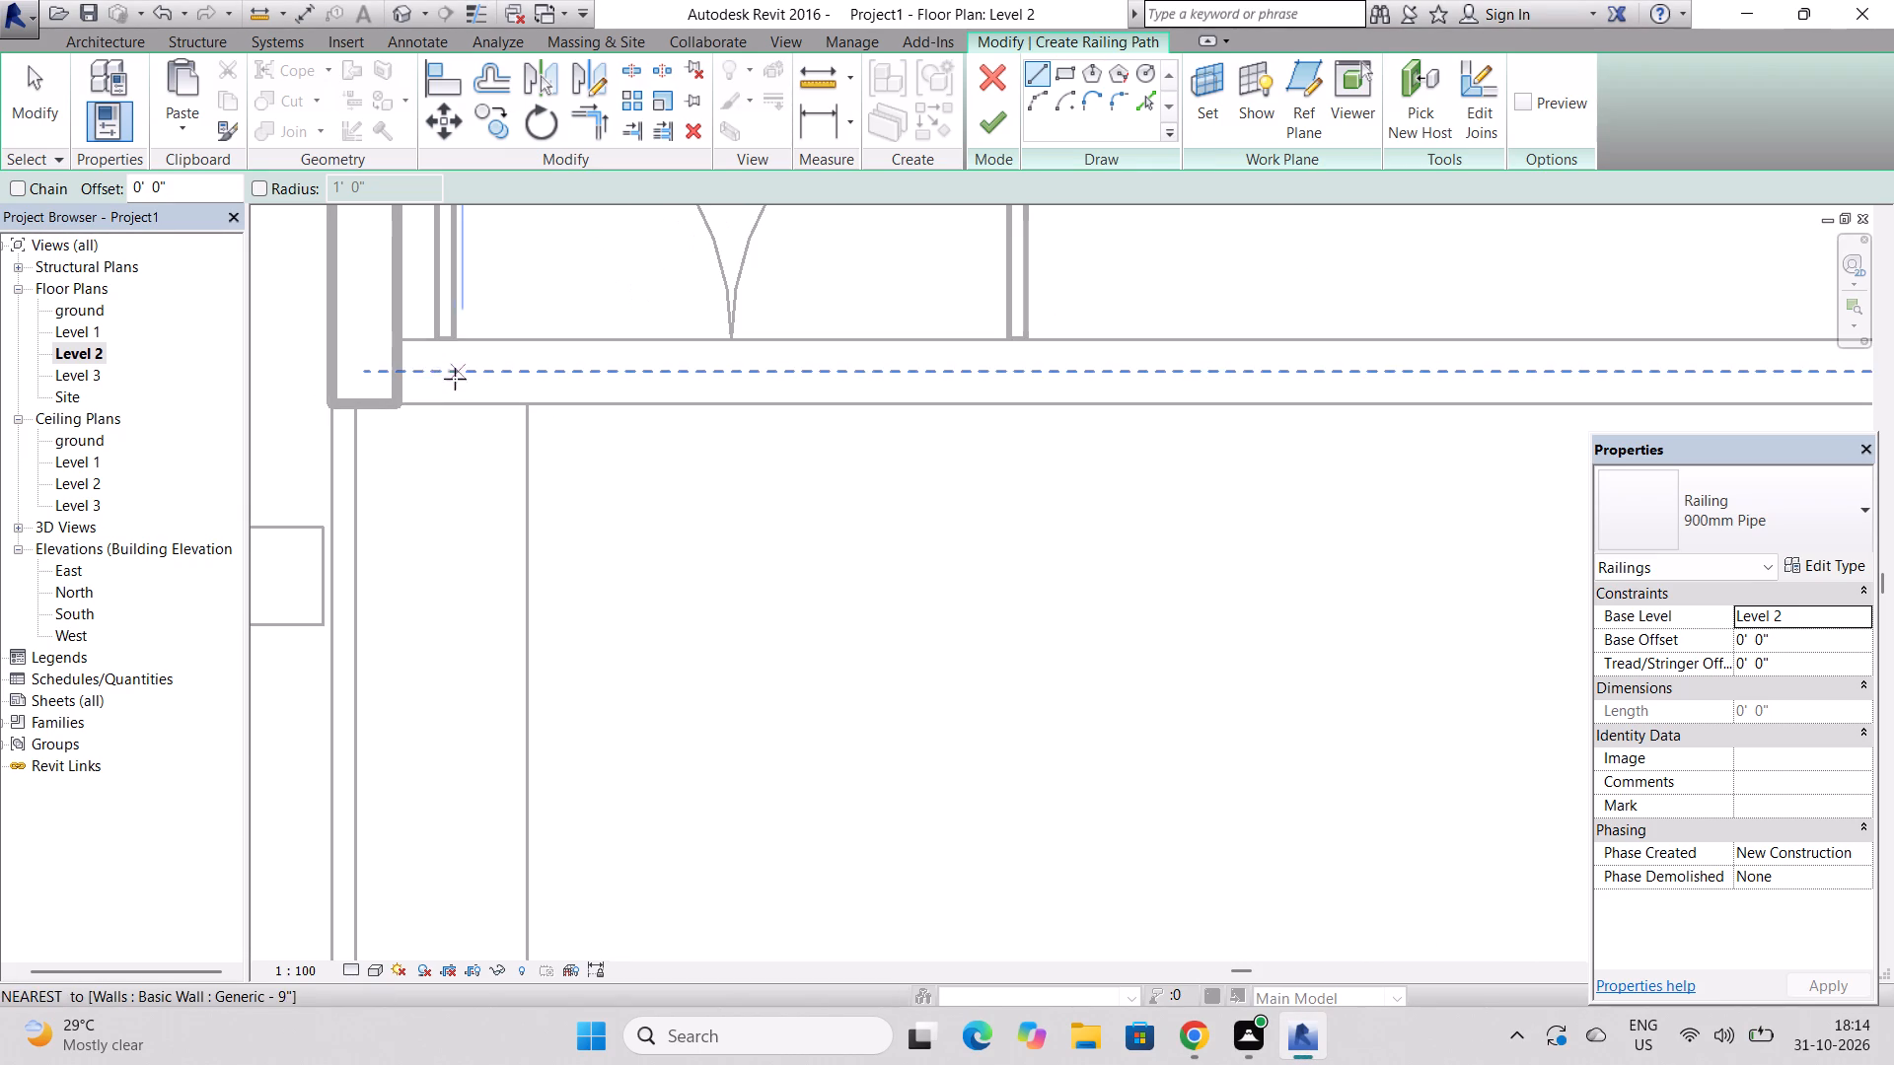
pyautogui.click(403, 375)
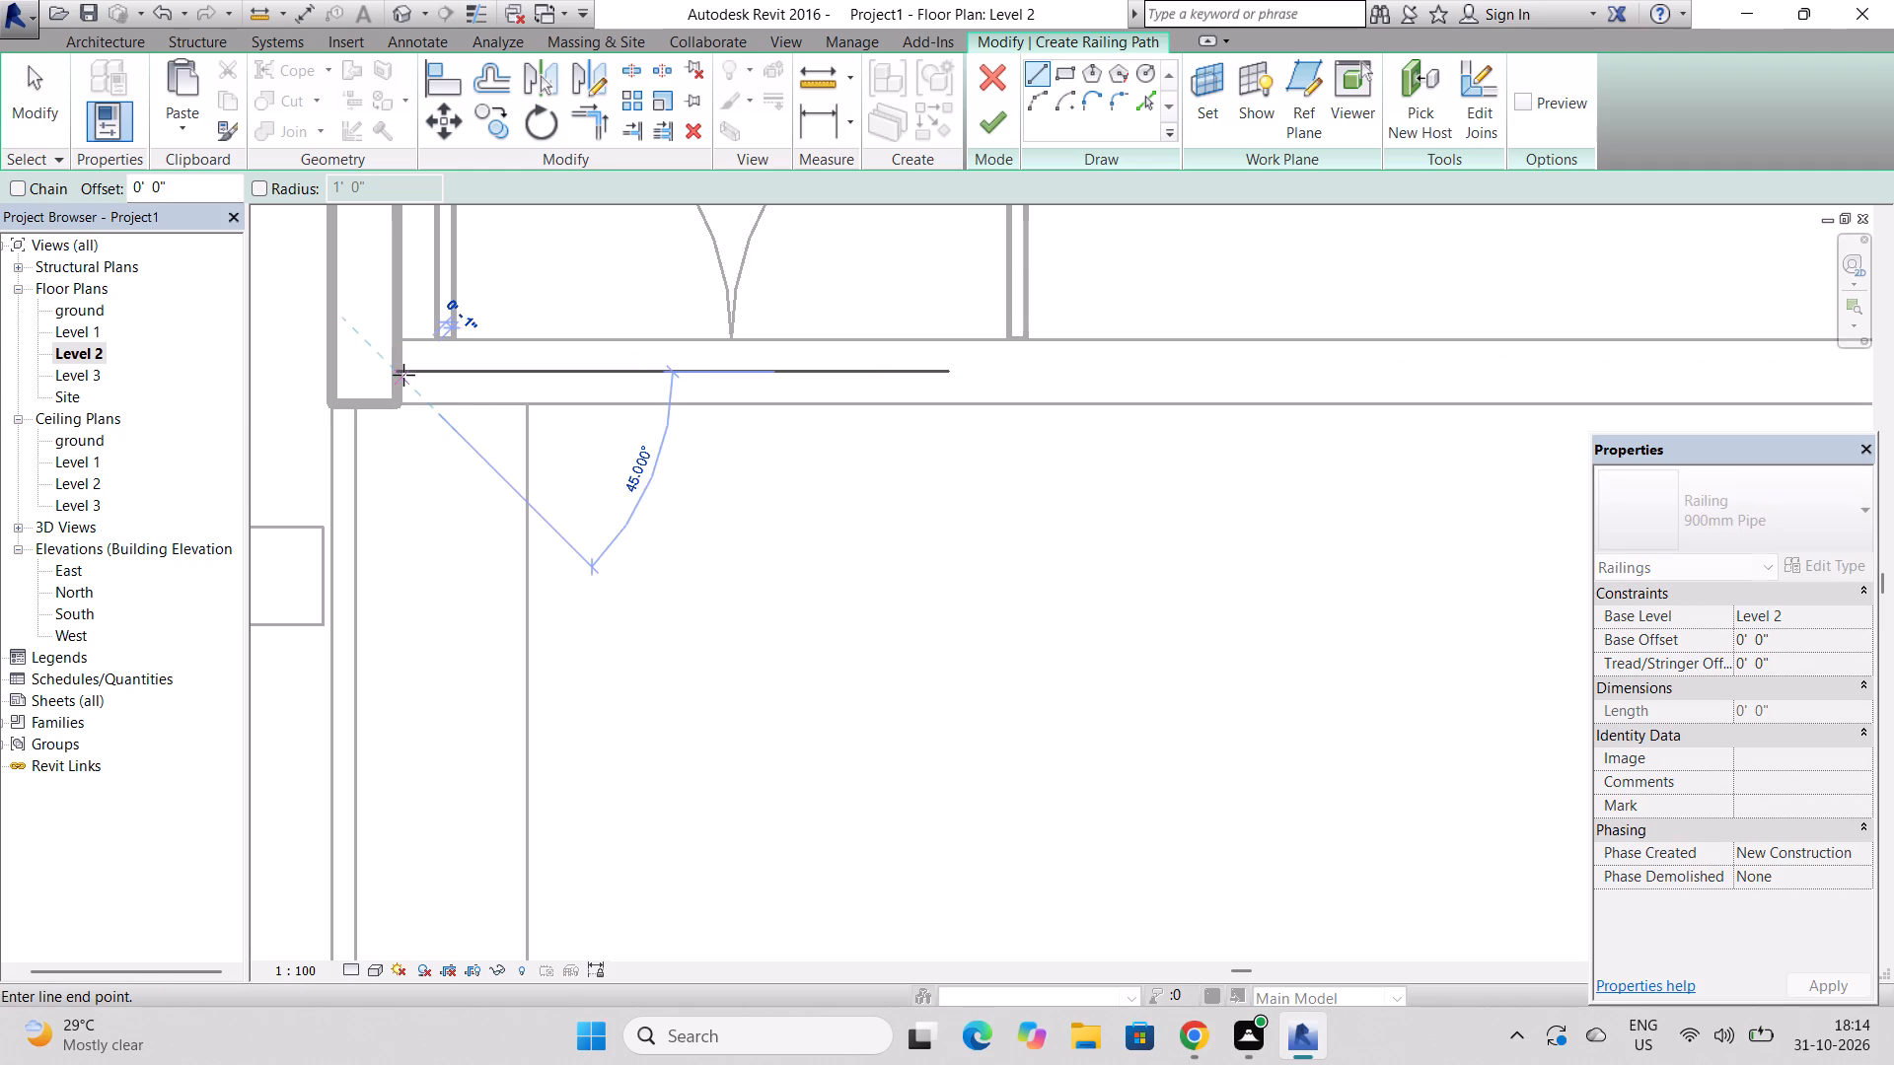
pyautogui.scroll(-9, 403, 375)
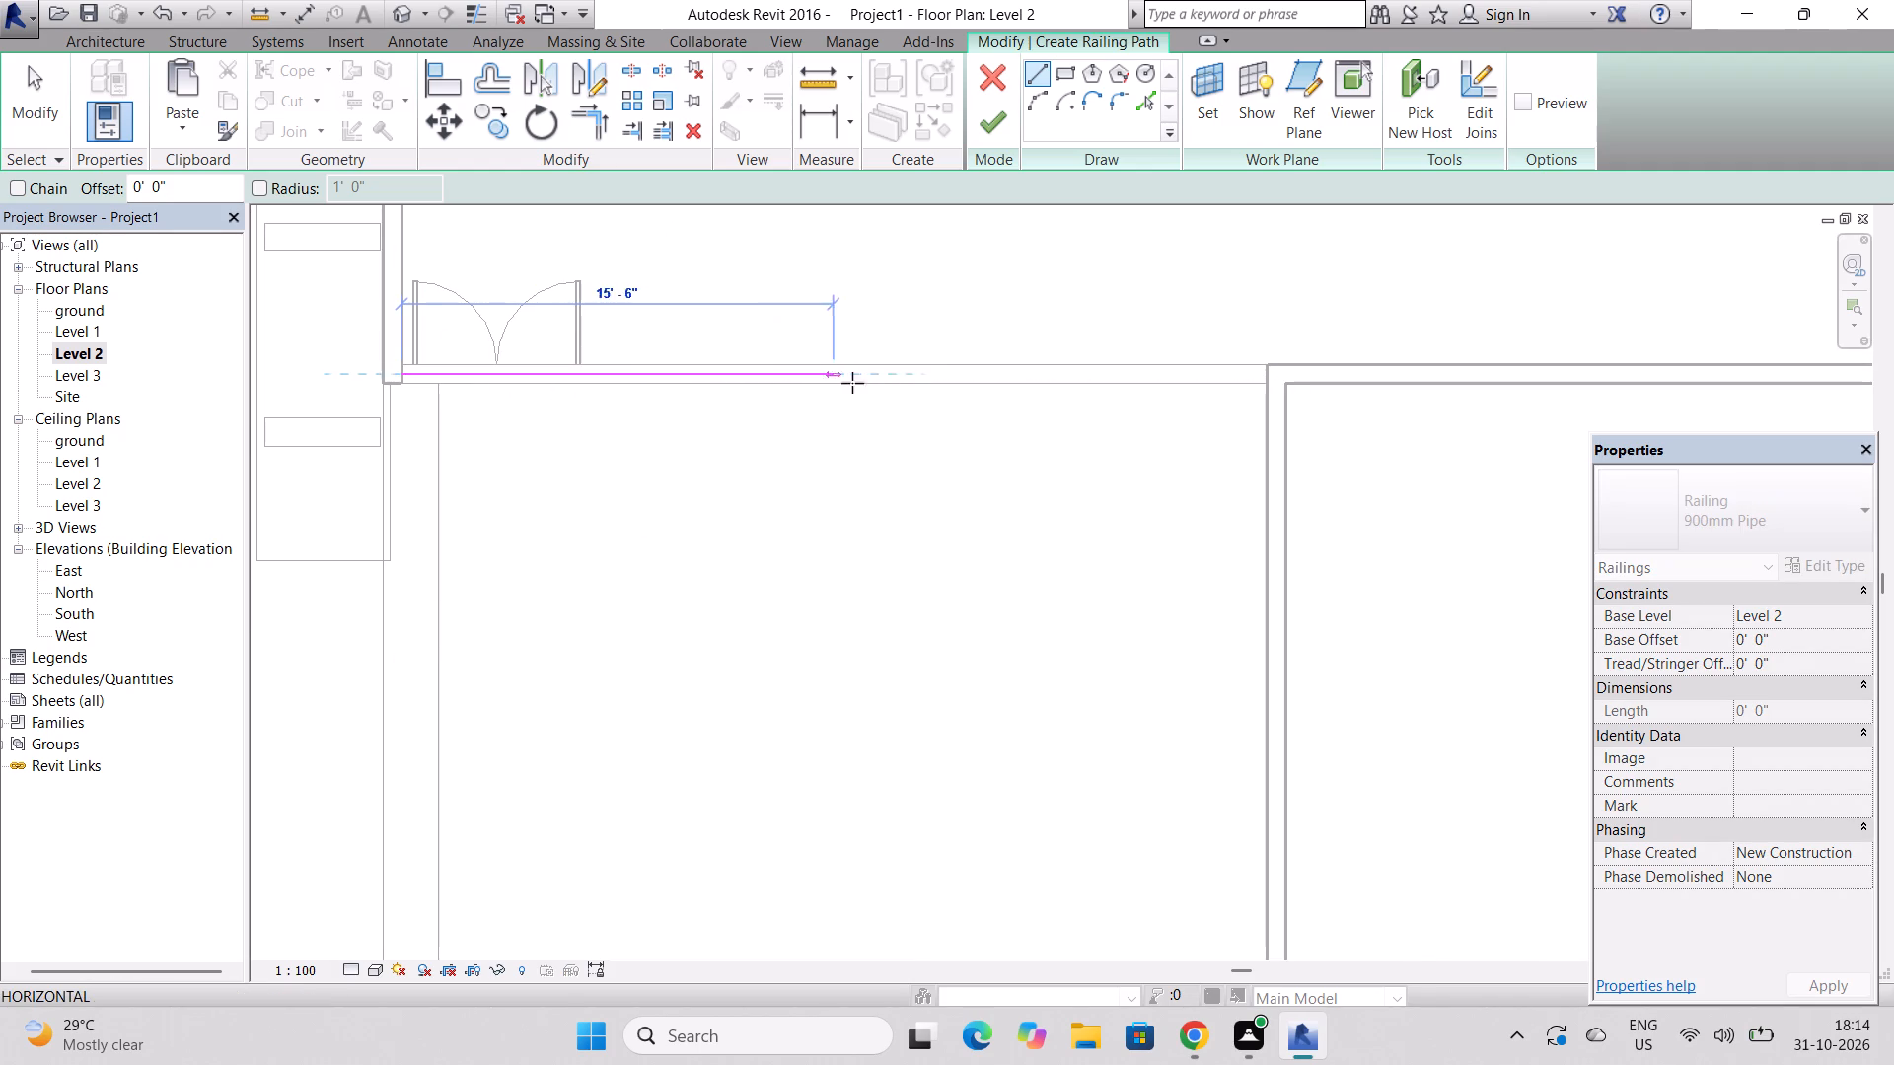
pyautogui.click(1263, 382)
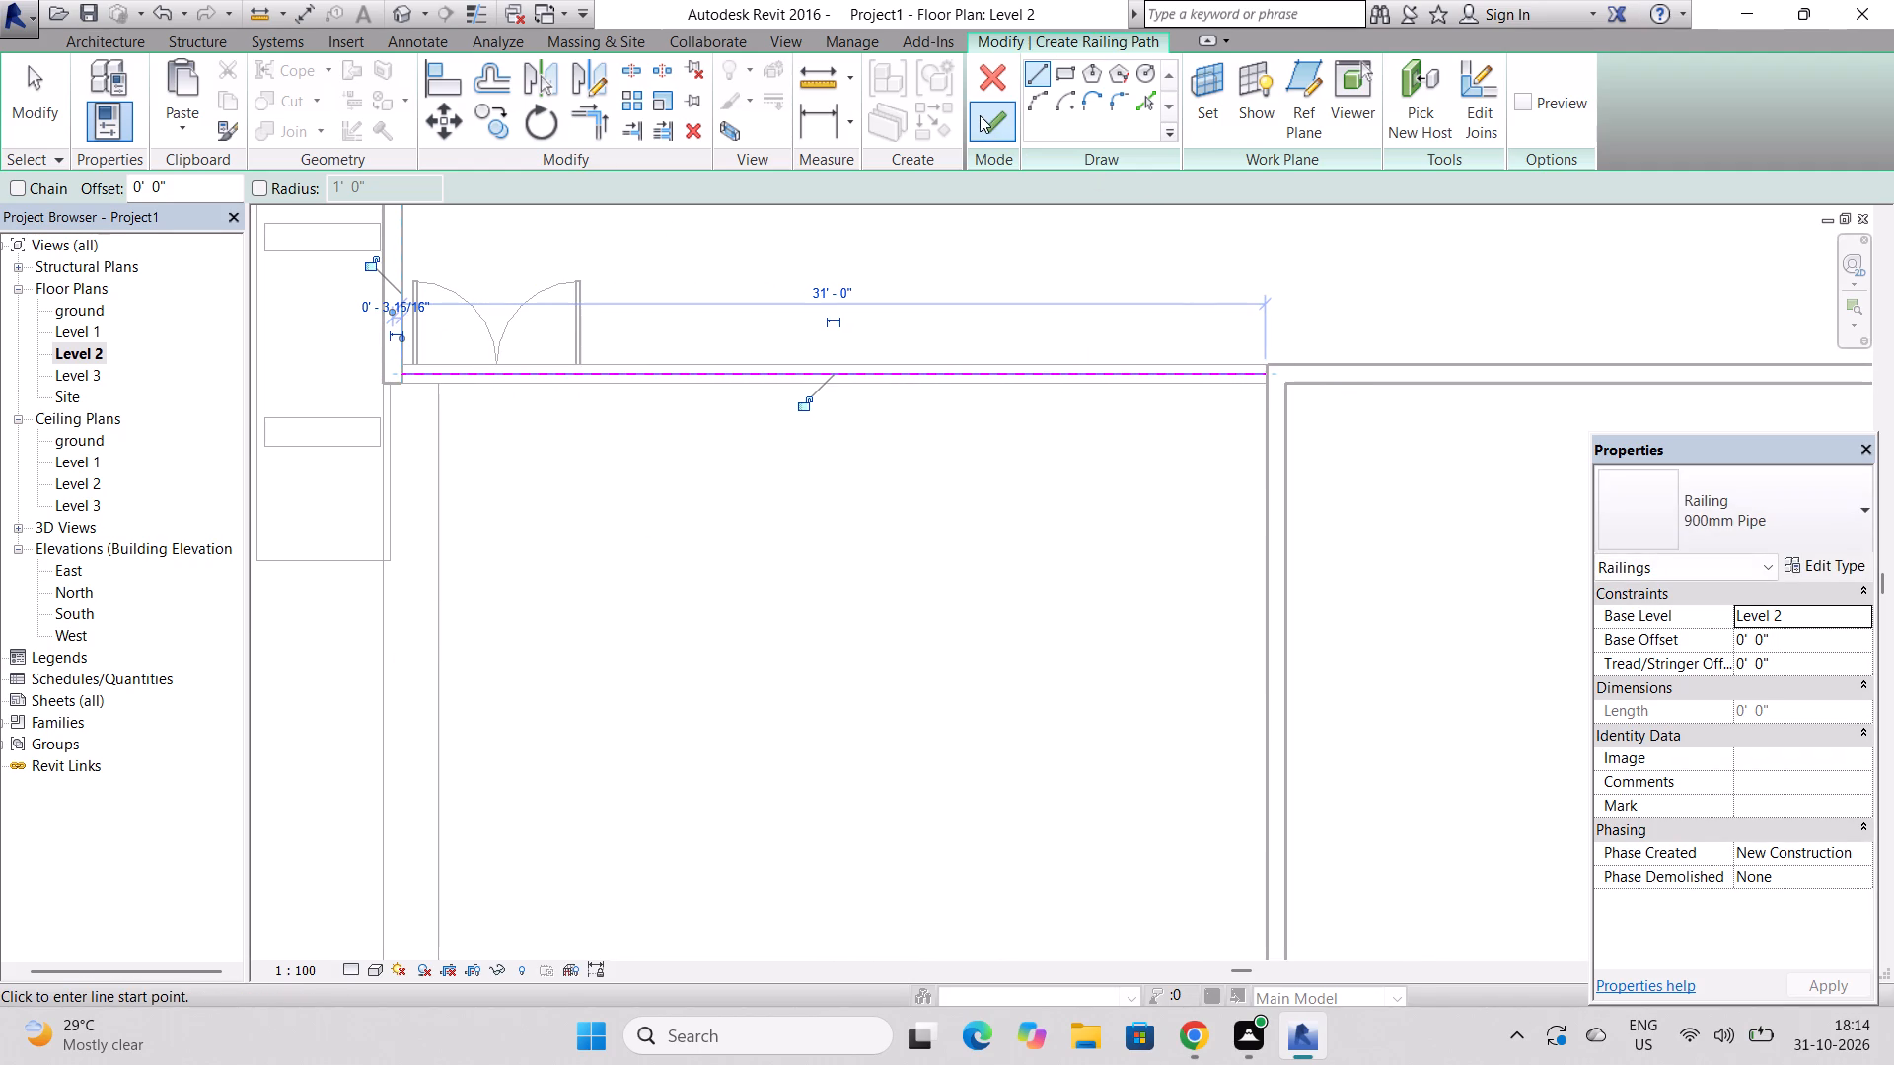
pyautogui.click(980, 115)
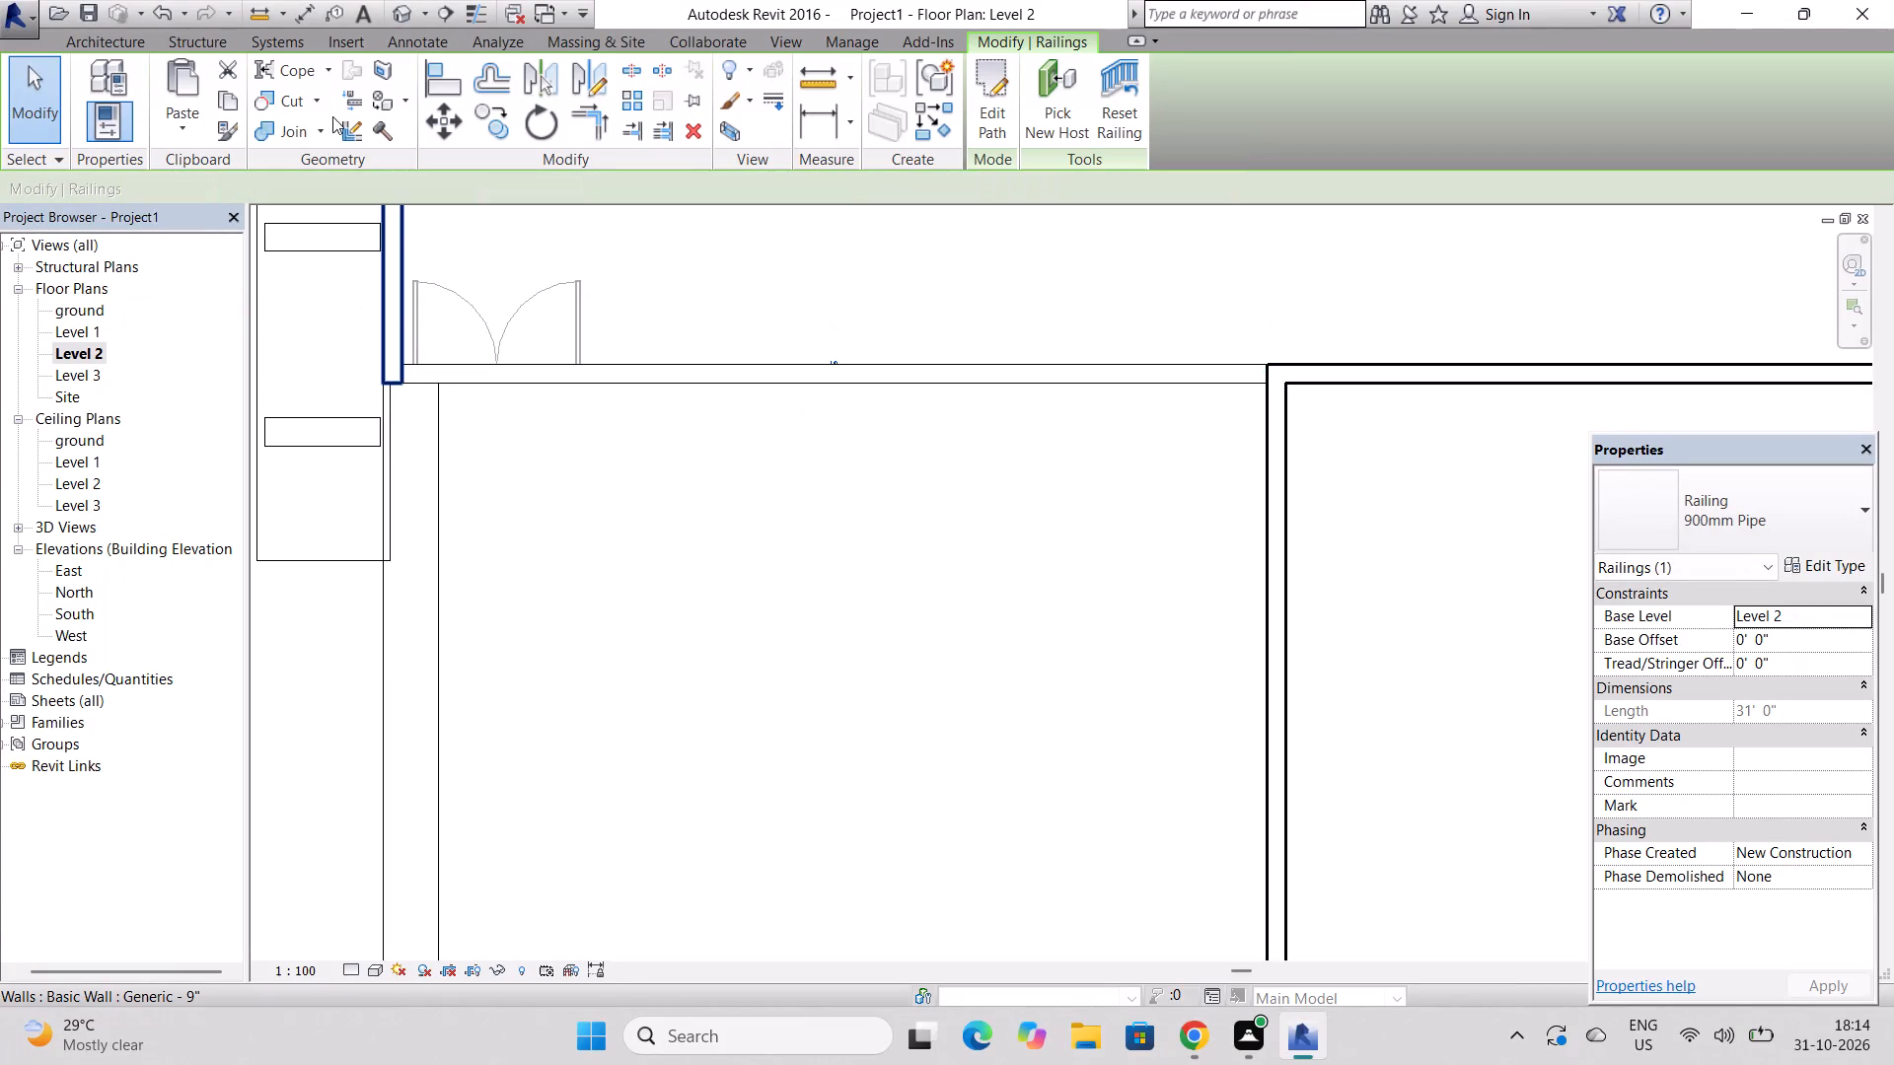
# Examine the connecting rooftop wall and the balcony railings below it in the 3D view, from oblique and front angles.
pyautogui.click(400, 18)
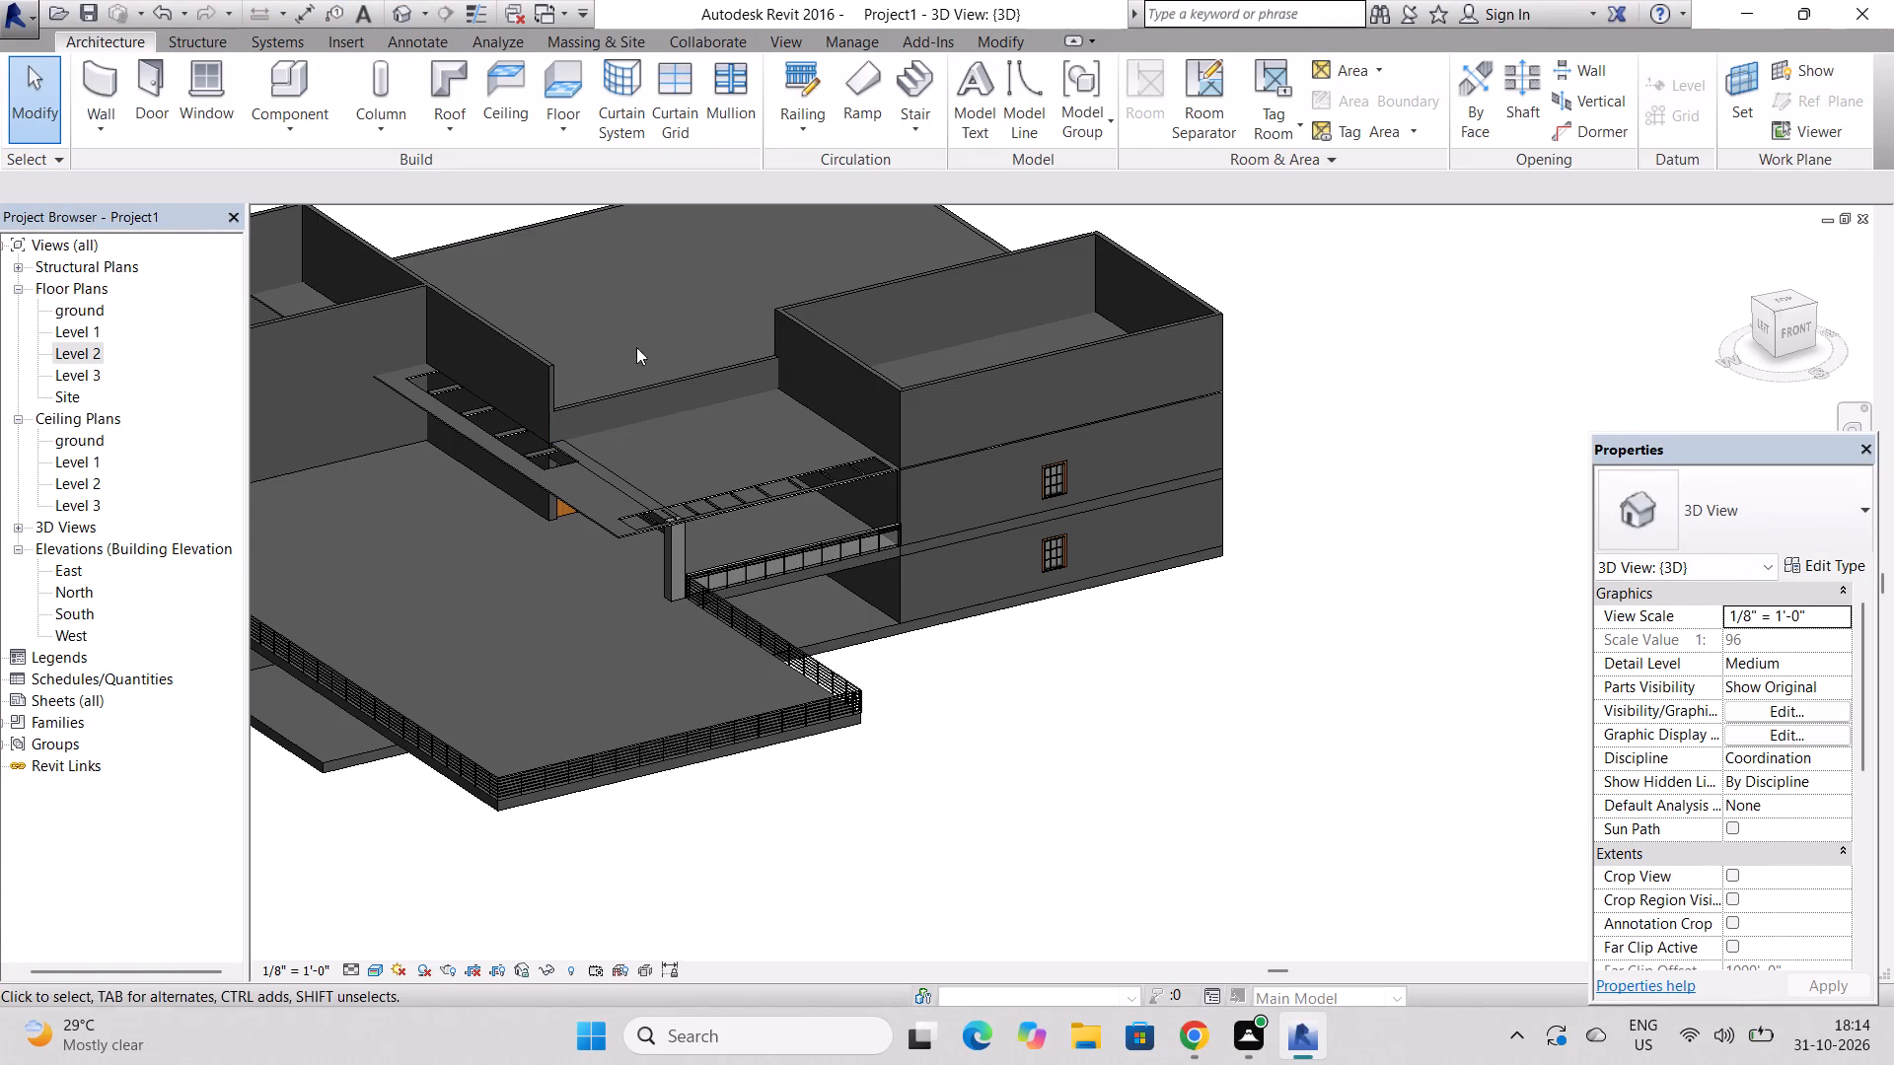
pyautogui.scroll(13, 677, 399)
pyautogui.scroll(-6, 677, 399)
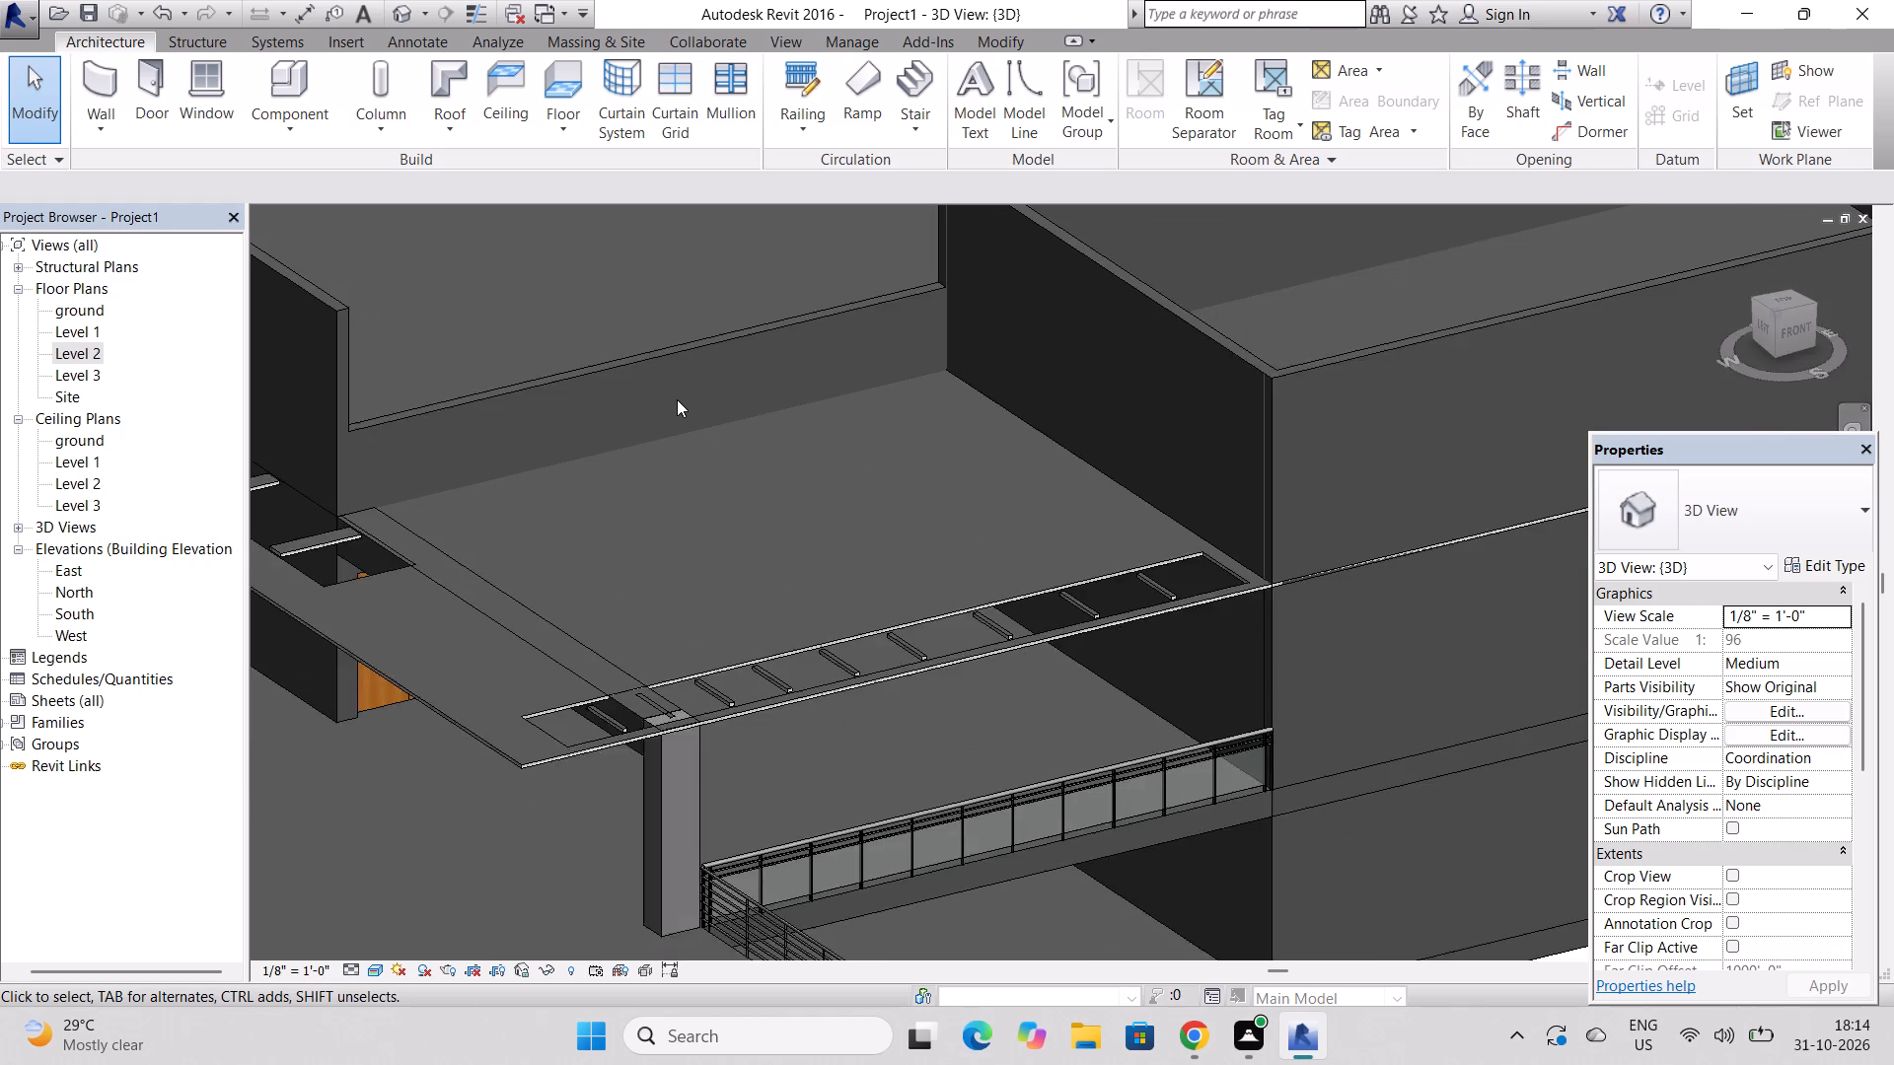
pyautogui.scroll(-10, 677, 399)
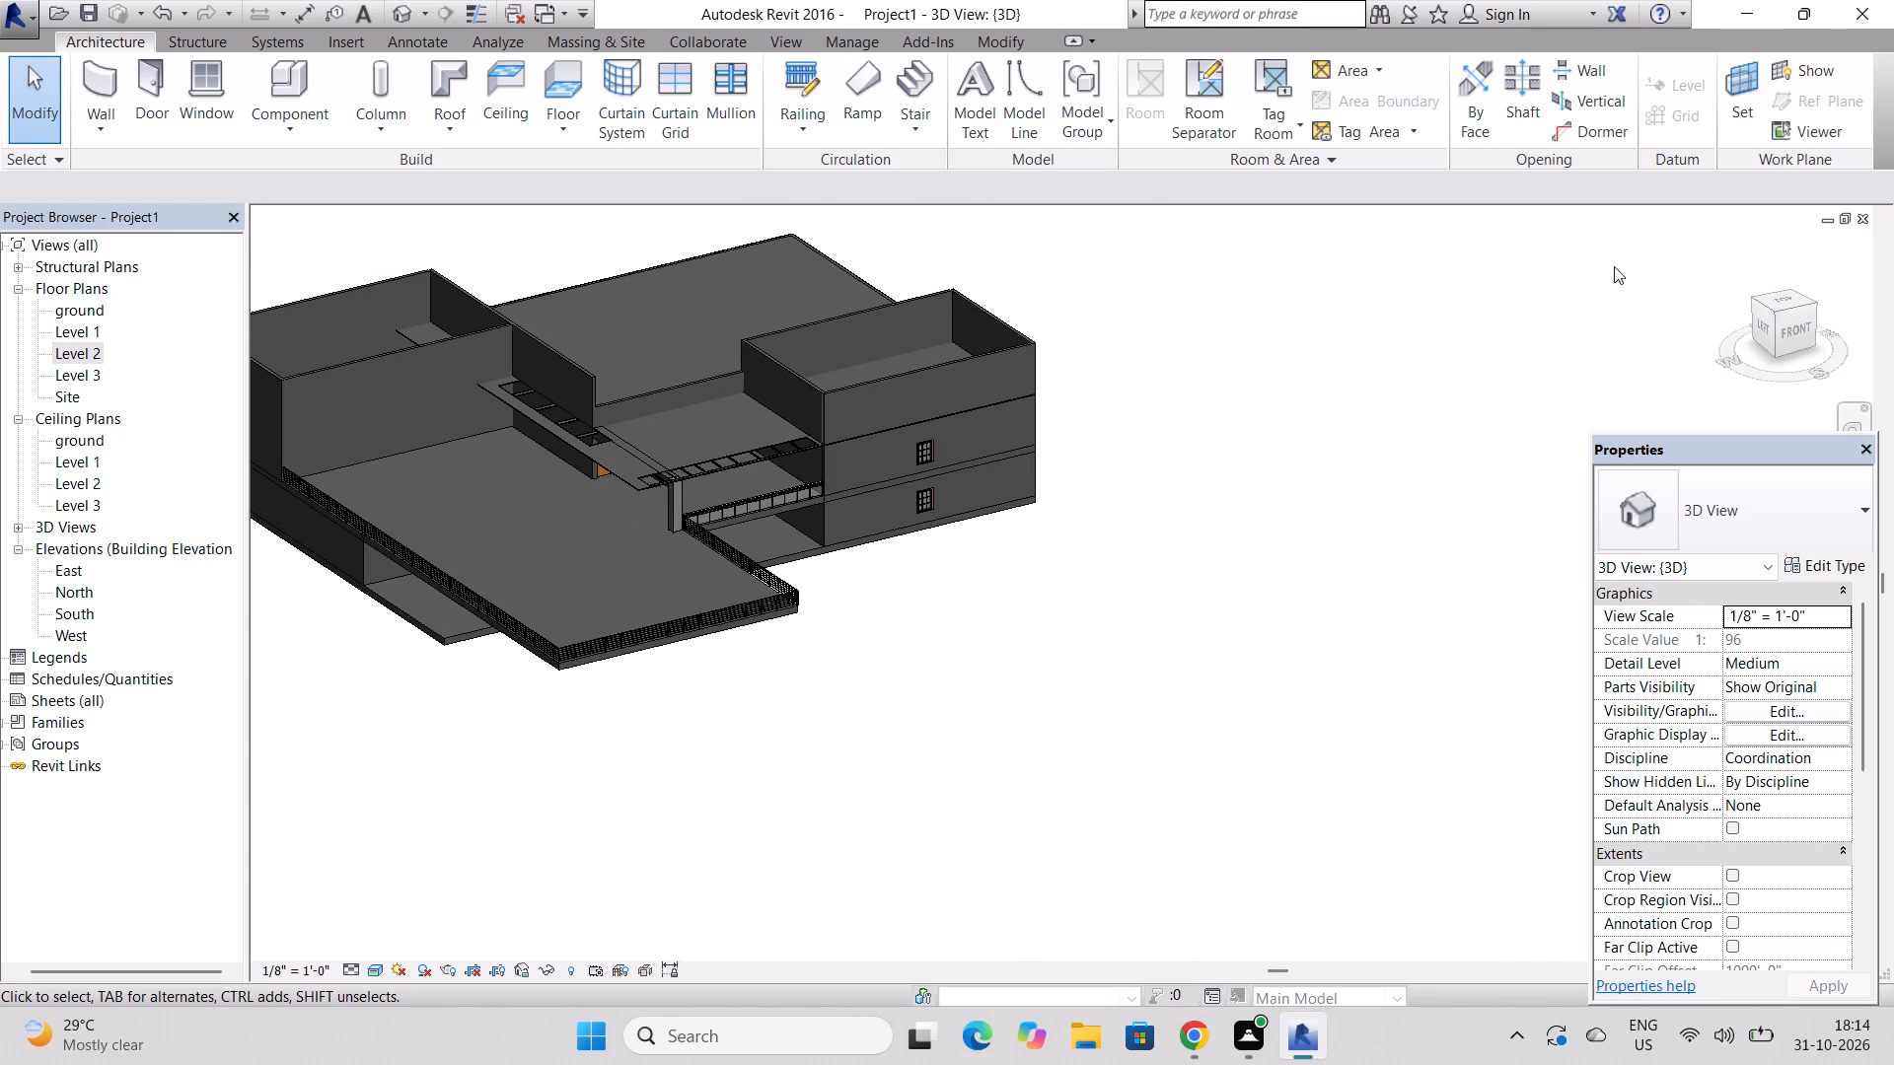
pyautogui.moveTo(1780, 320); pyautogui.dragTo(1763, 307)
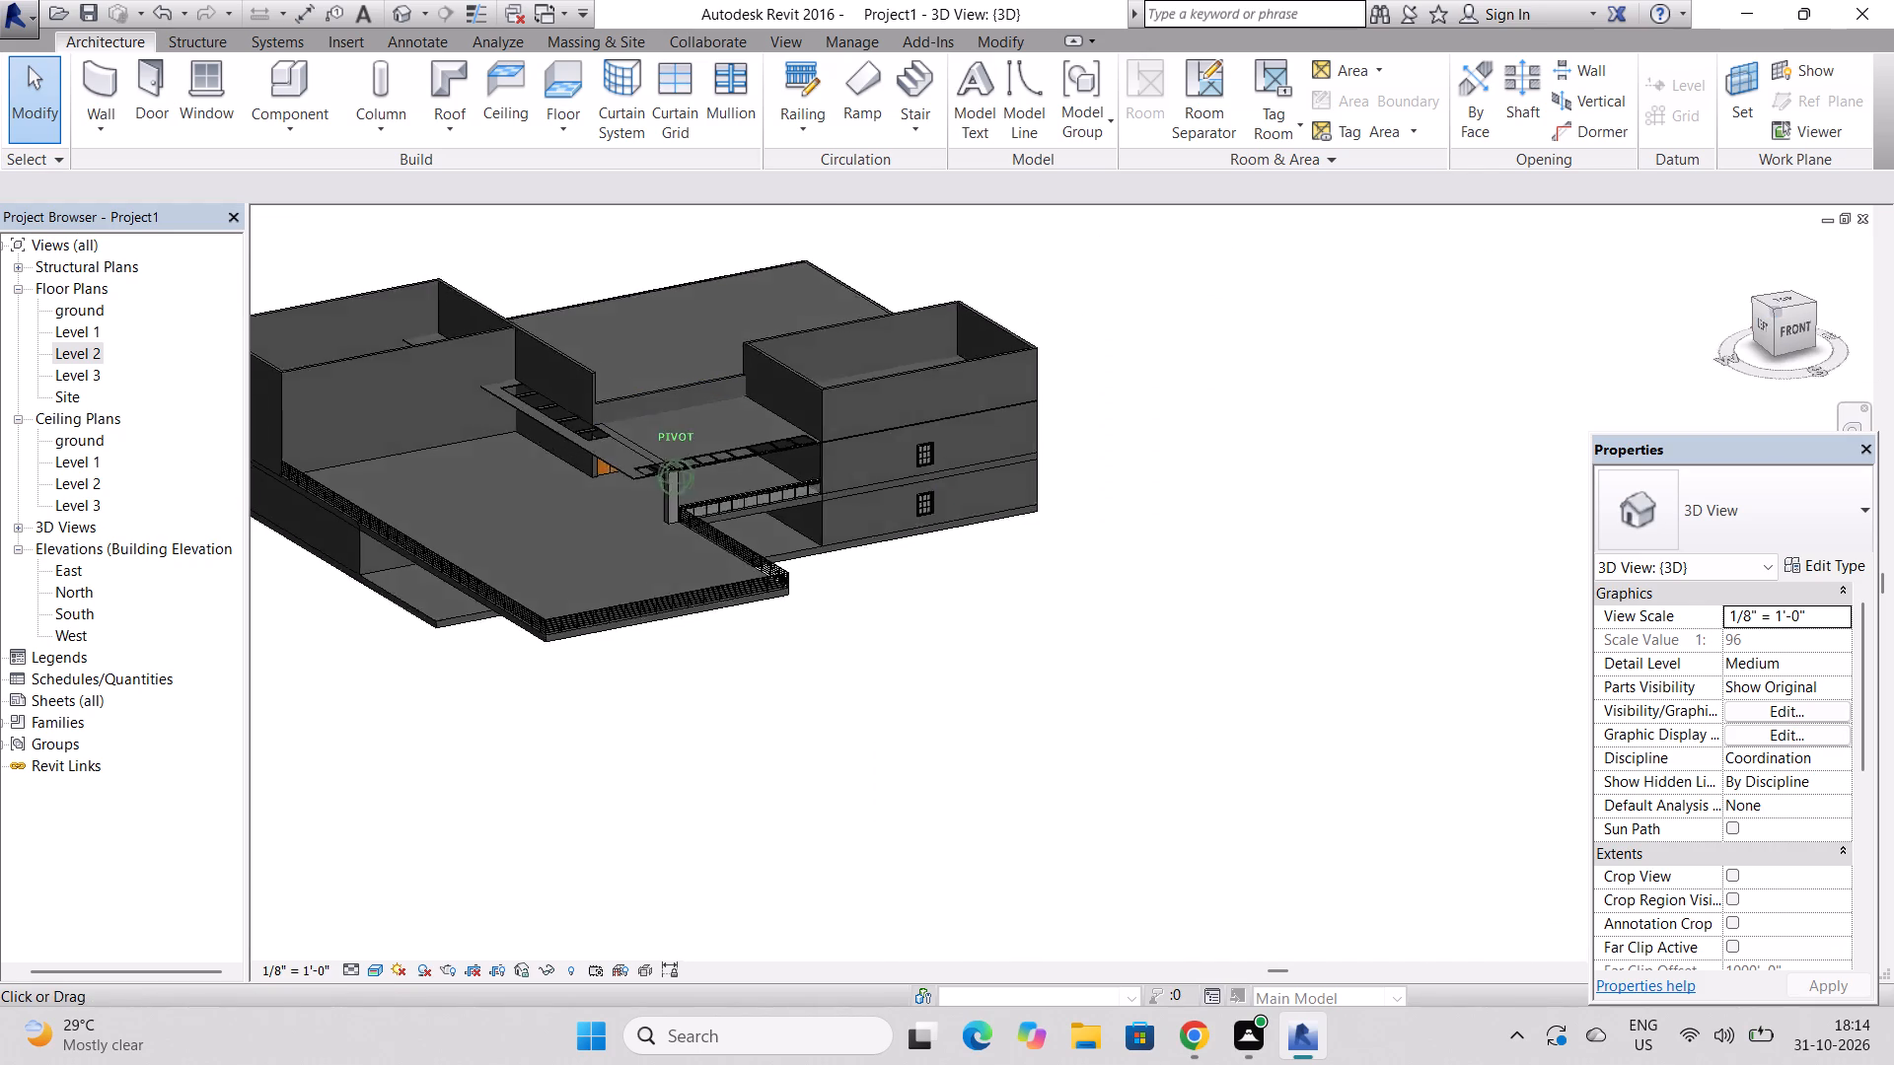
pyautogui.moveTo(1763, 307); pyautogui.dragTo(1723, 345)
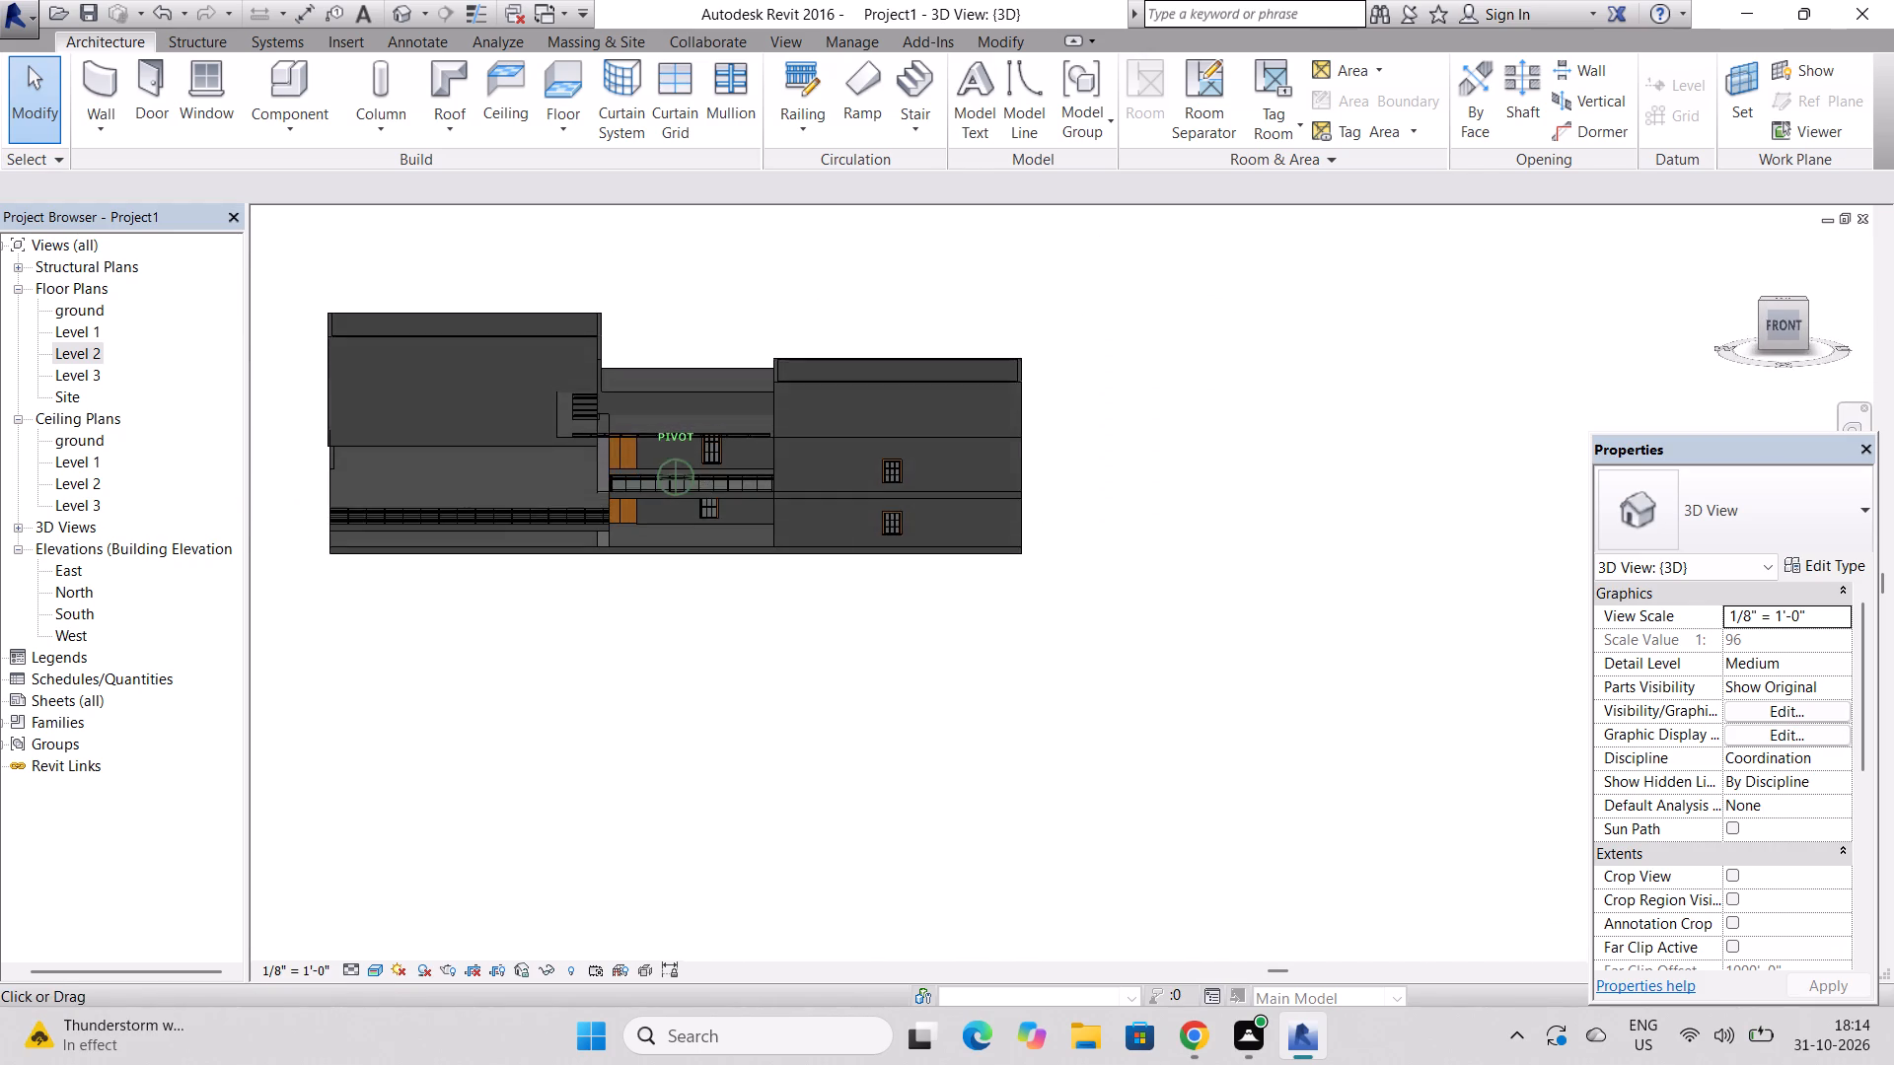
pyautogui.moveTo(1723, 345); pyautogui.dragTo(1763, 319)
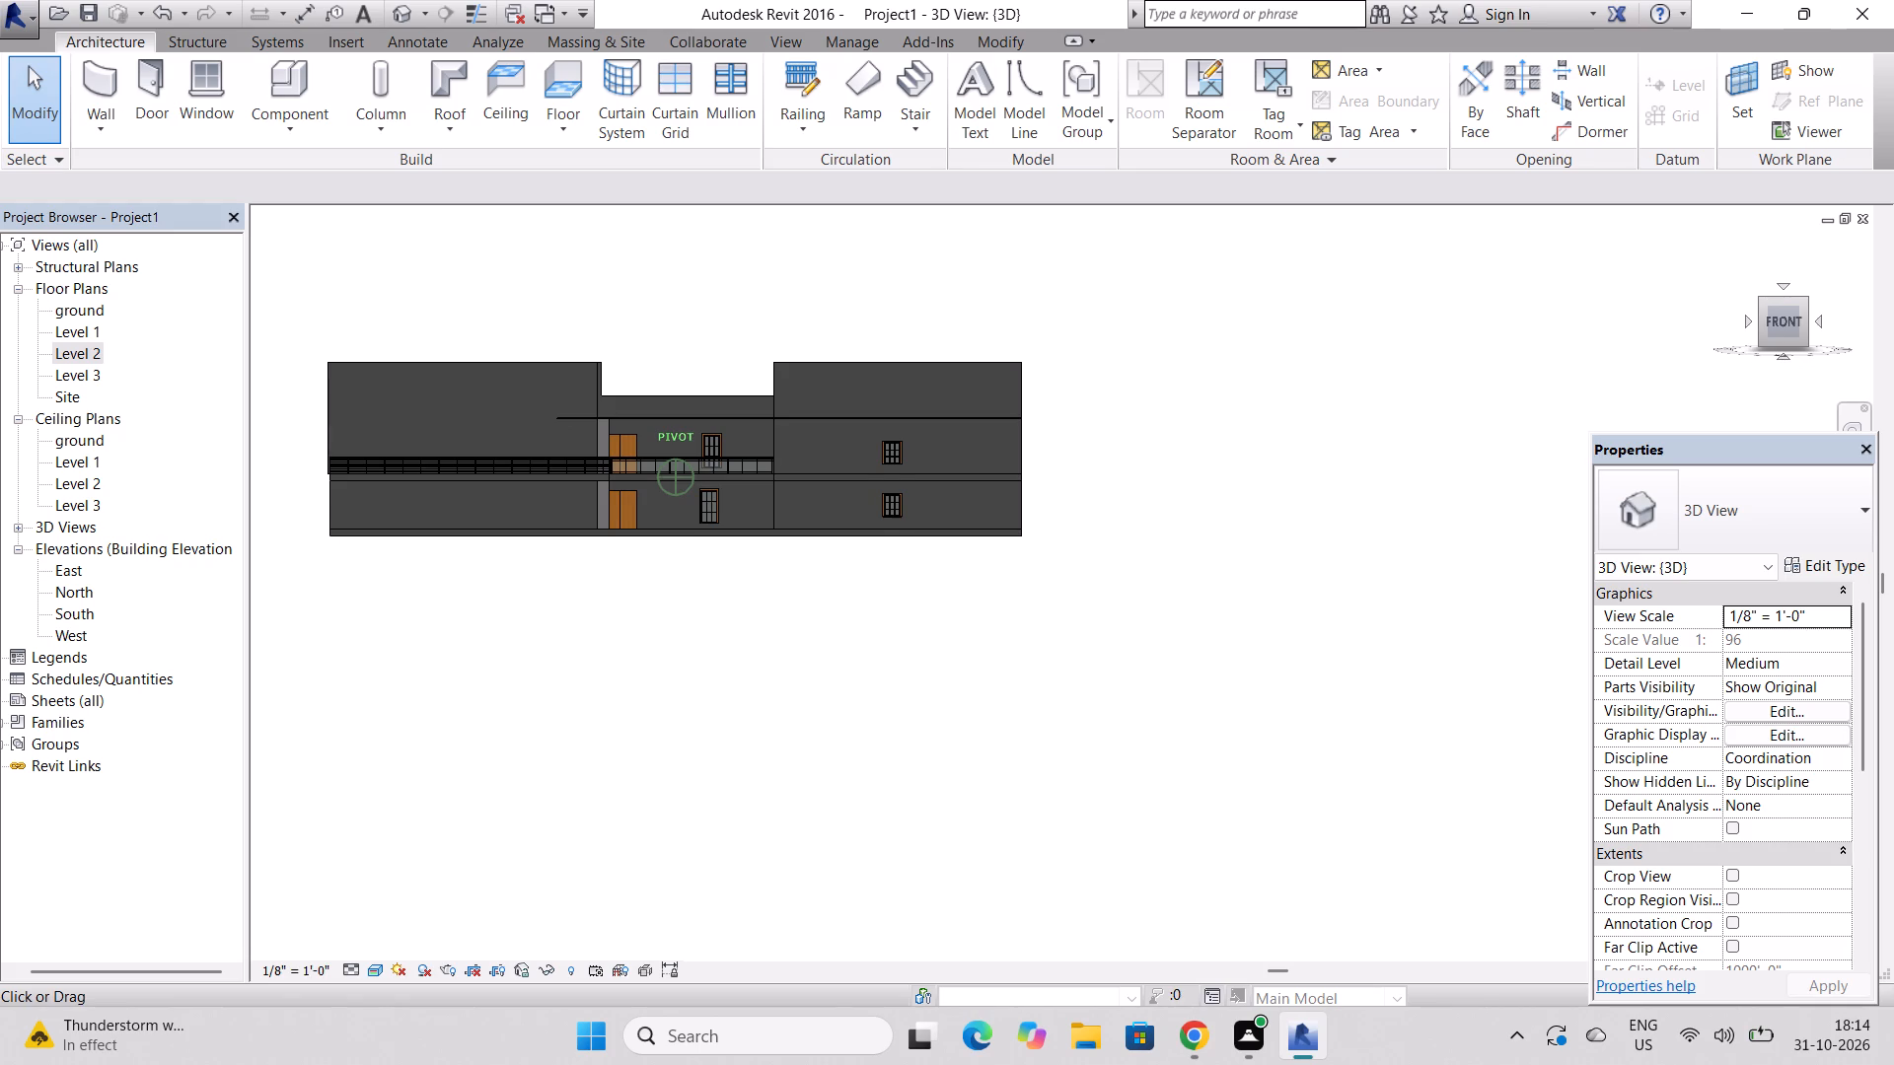
pyautogui.moveTo(1763, 319); pyautogui.dragTo(1801, 305)
pyautogui.scroll(2, 668, 429)
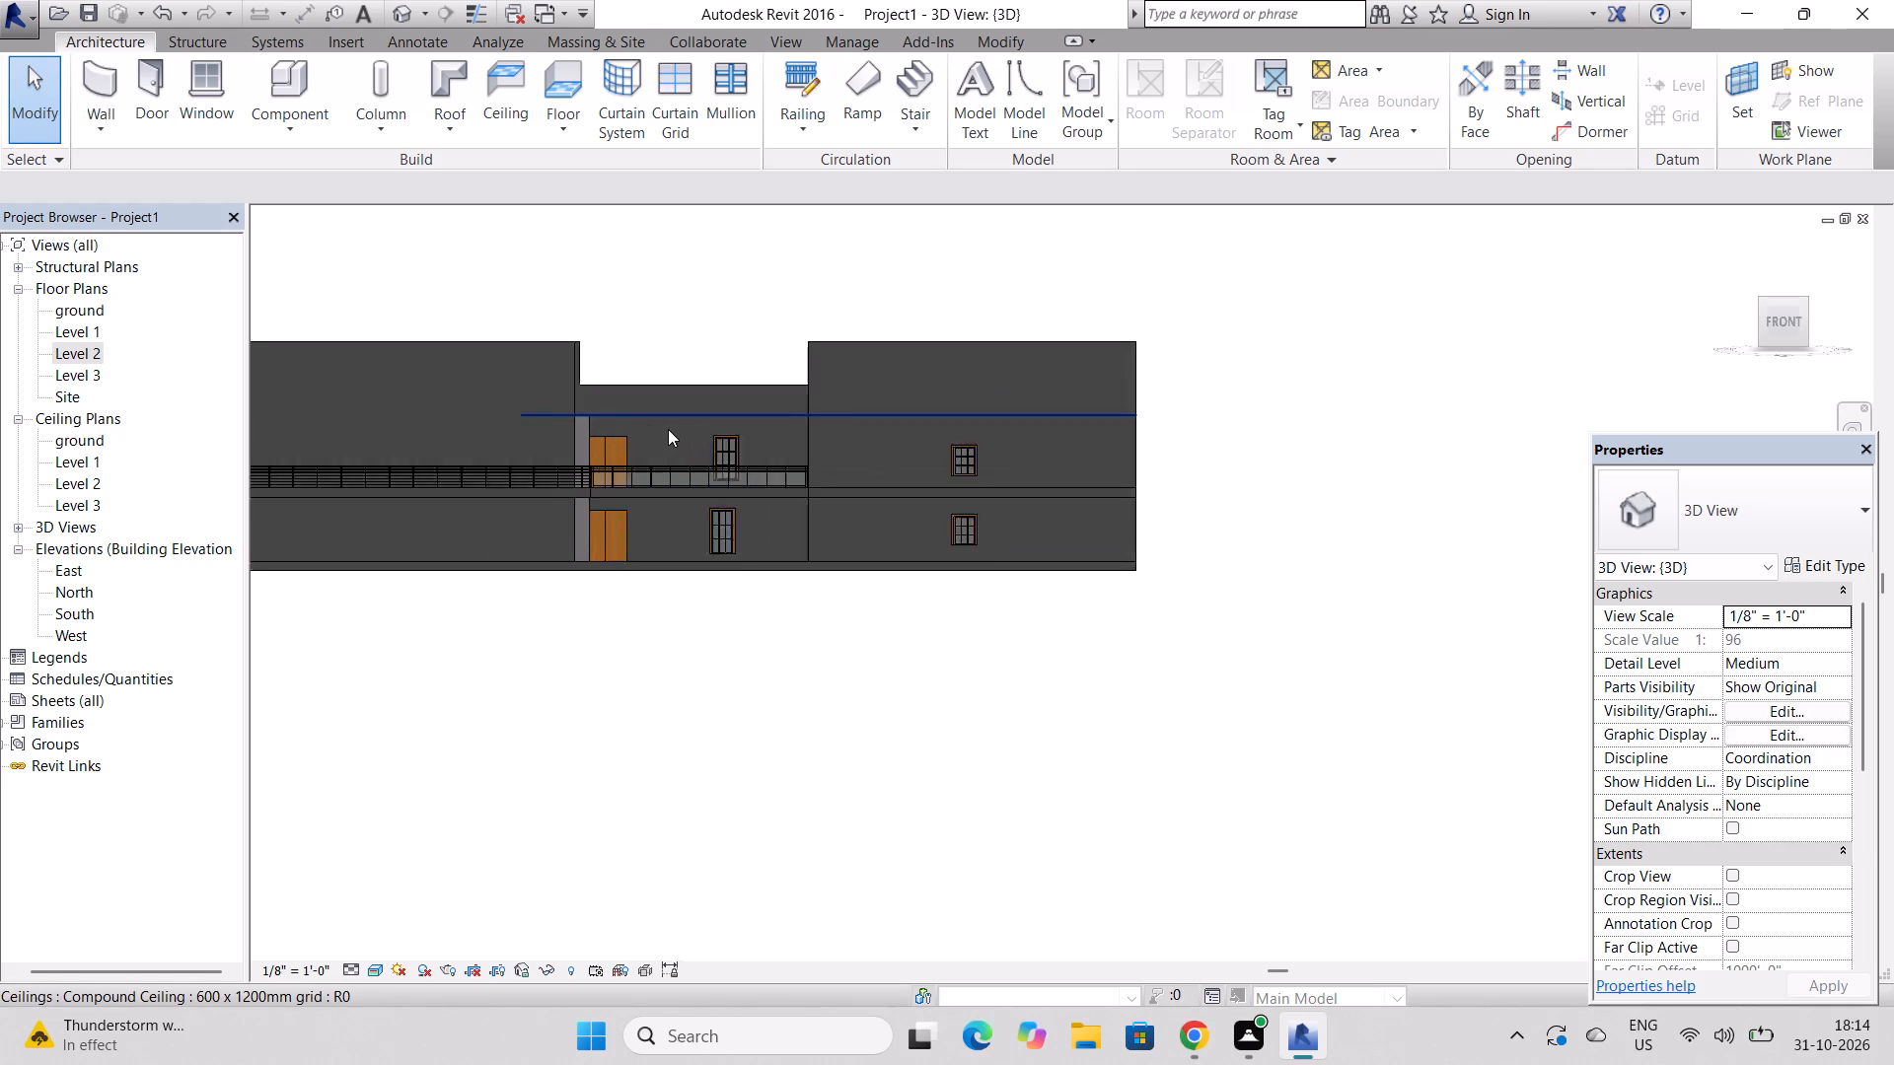
pyautogui.scroll(11, 668, 429)
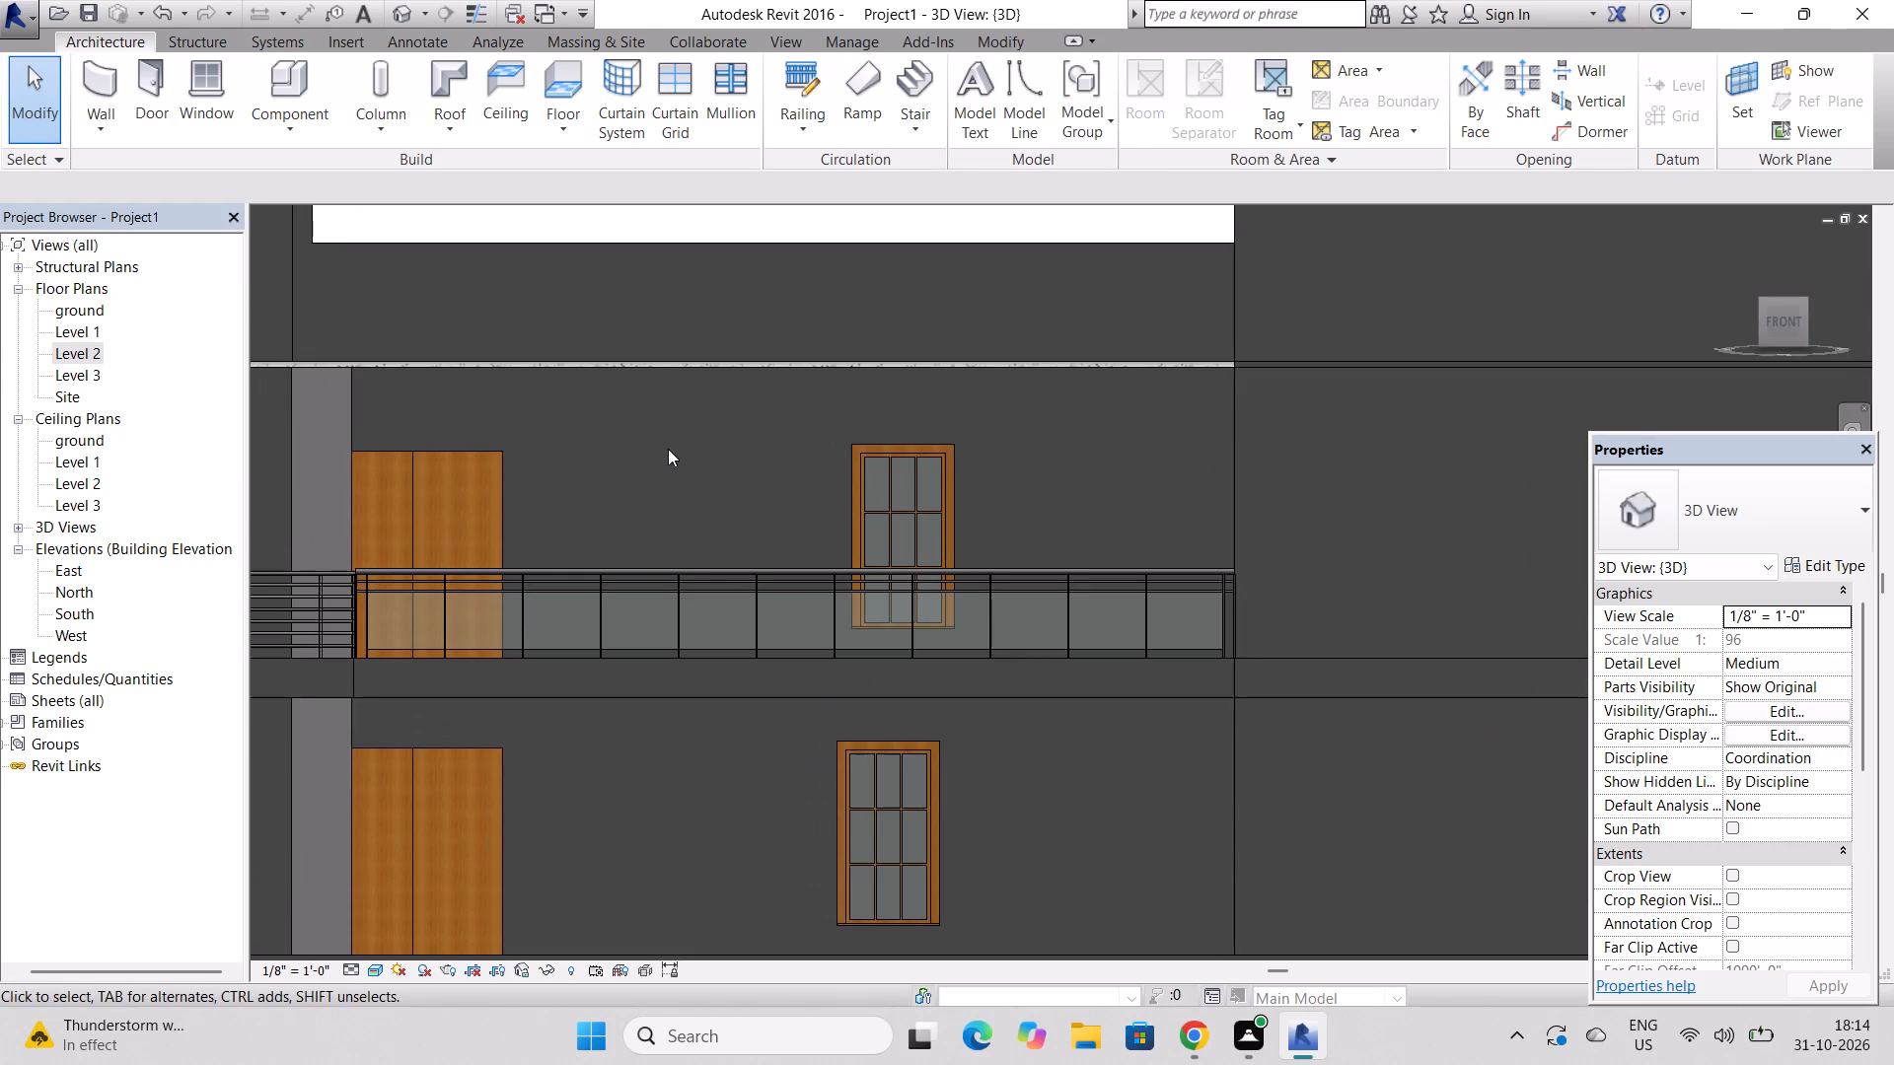
pyautogui.scroll(-5, 668, 449)
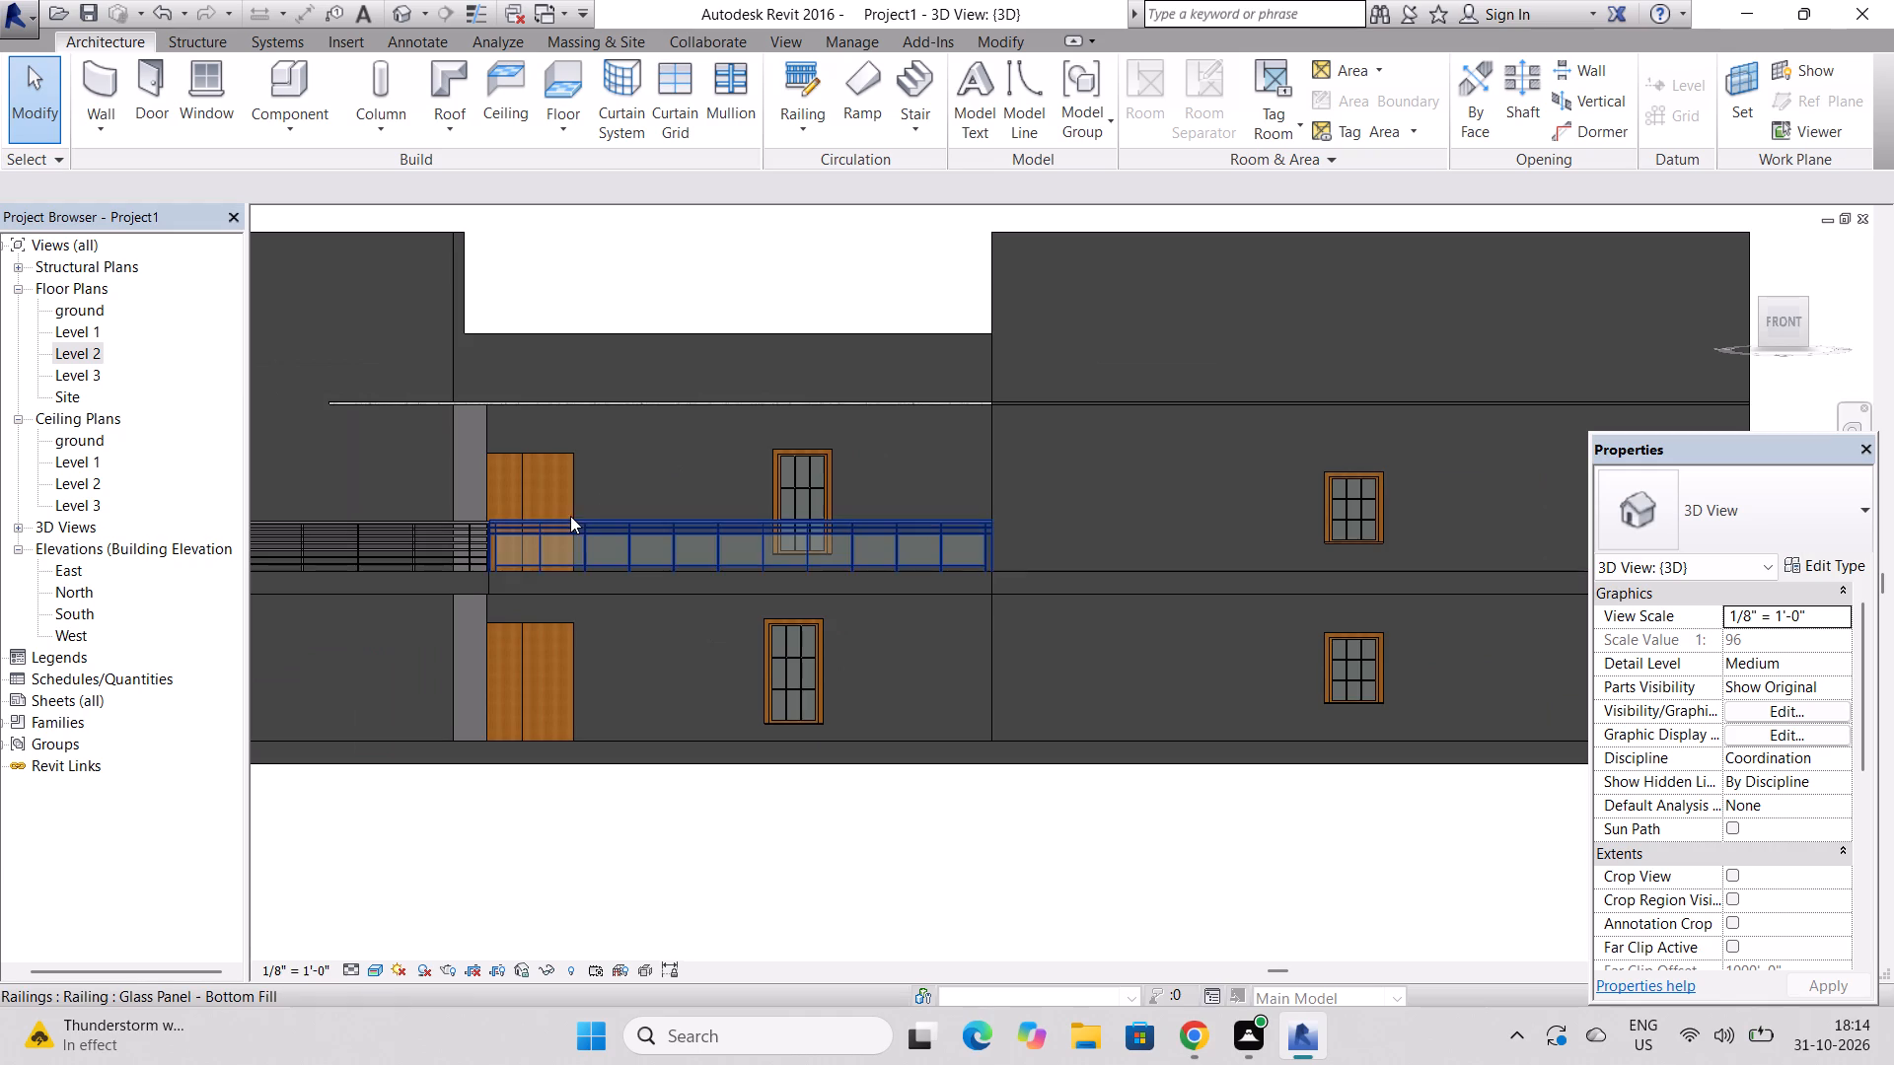
pyautogui.scroll(13, 564, 522)
pyautogui.scroll(-7, 554, 540)
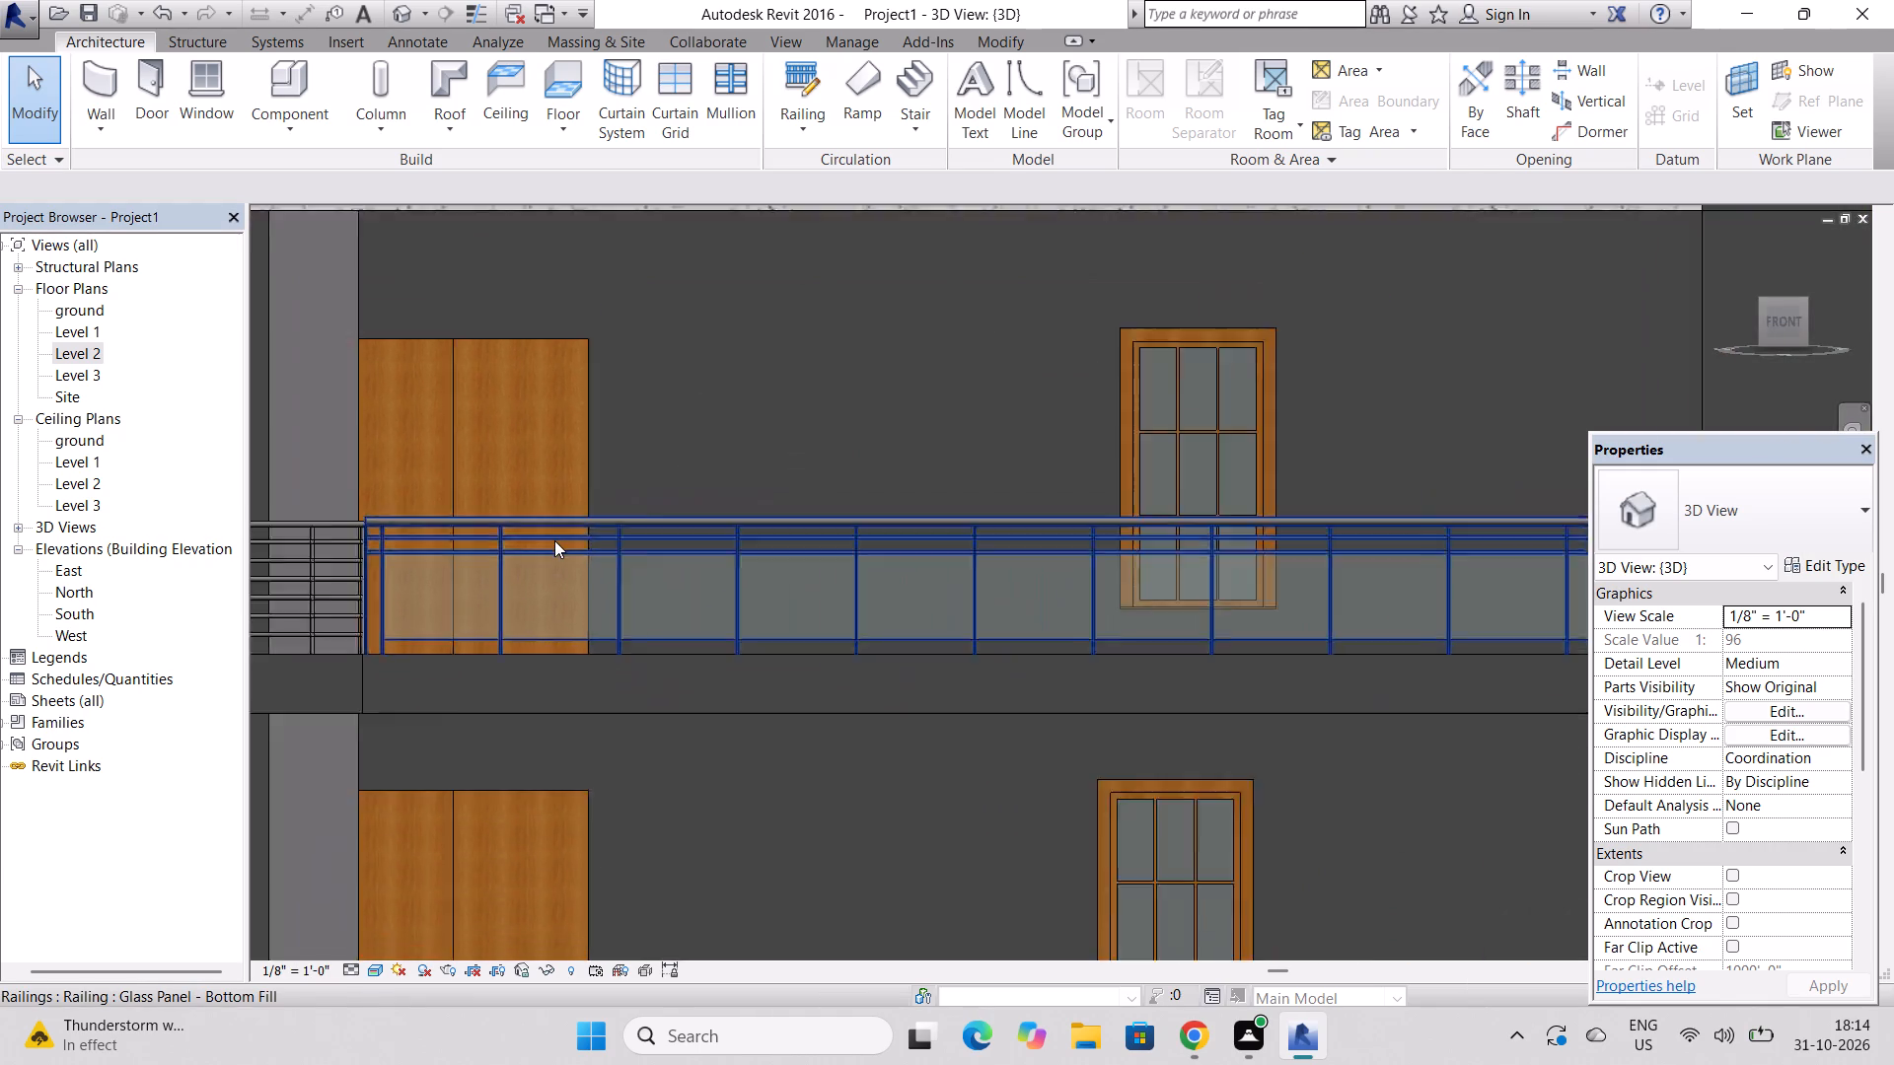
pyautogui.scroll(-7, 554, 540)
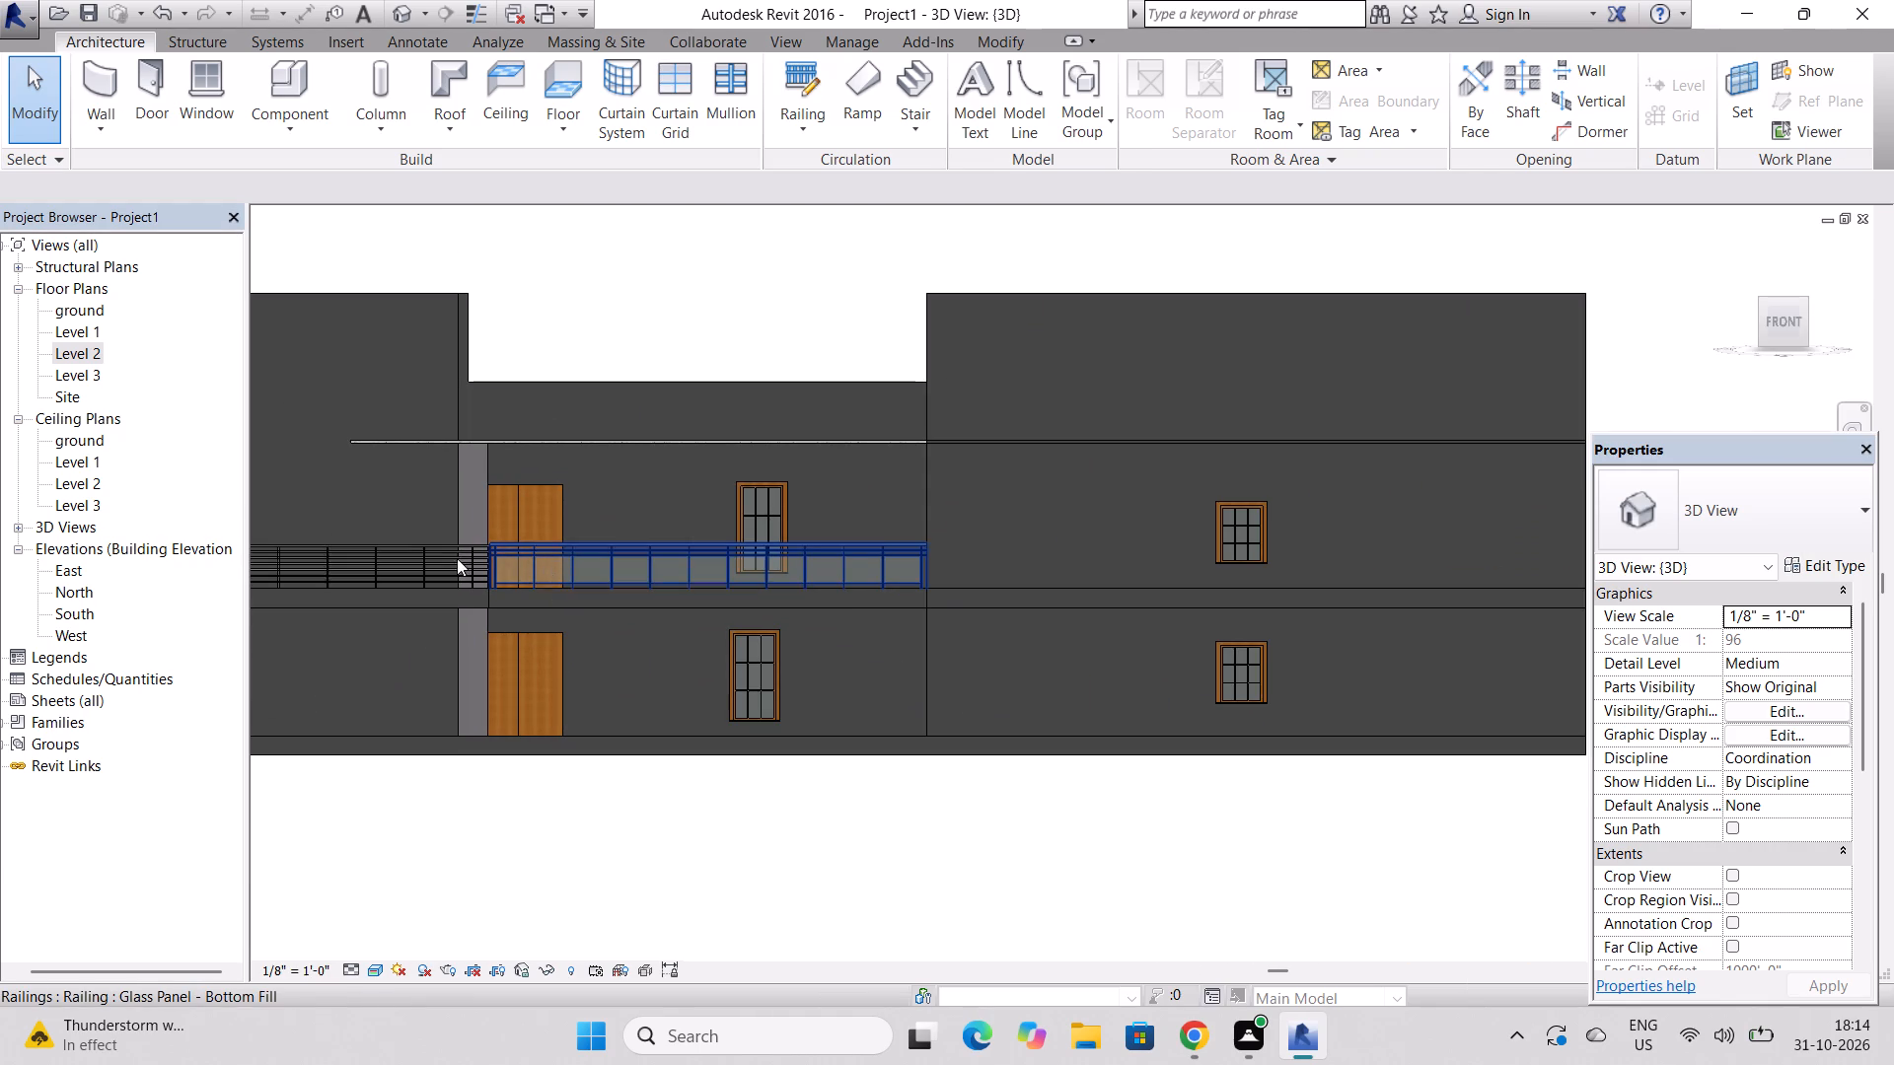
pyautogui.scroll(7, 429, 556)
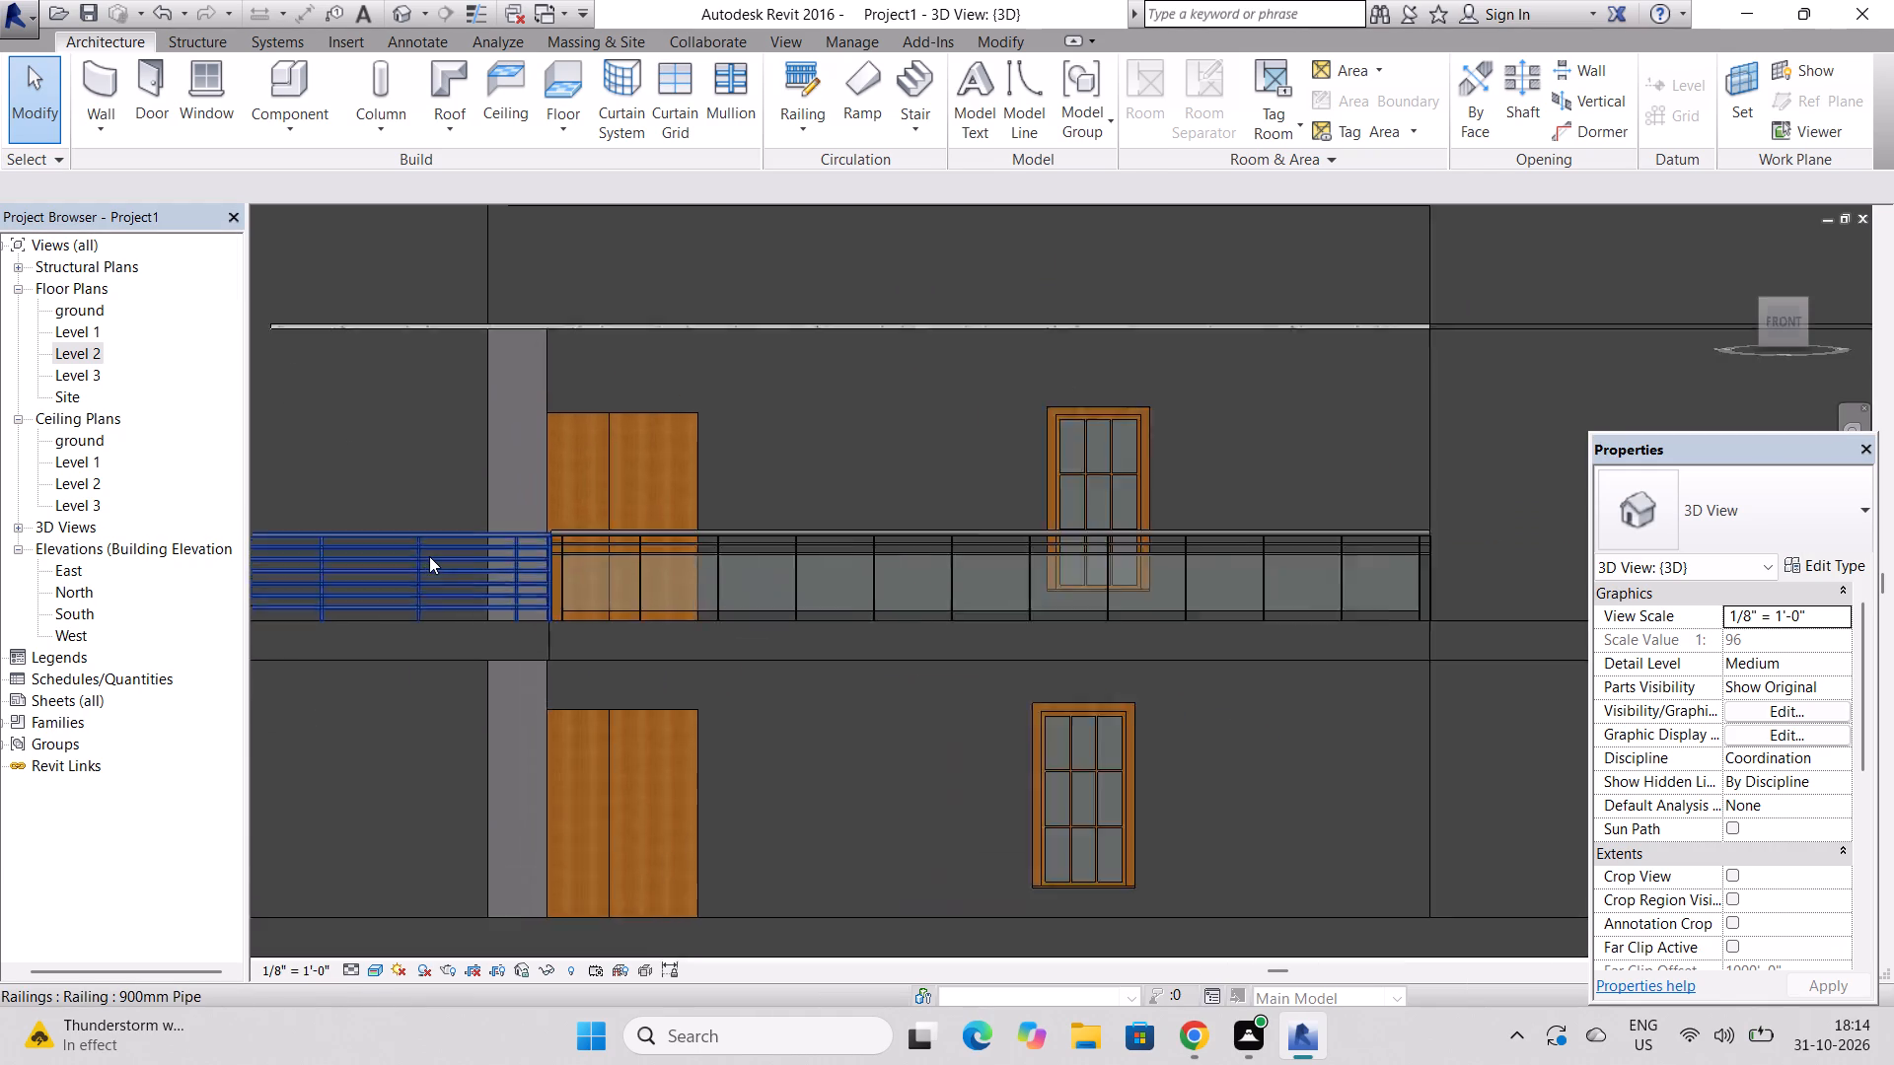
pyautogui.scroll(2, 429, 556)
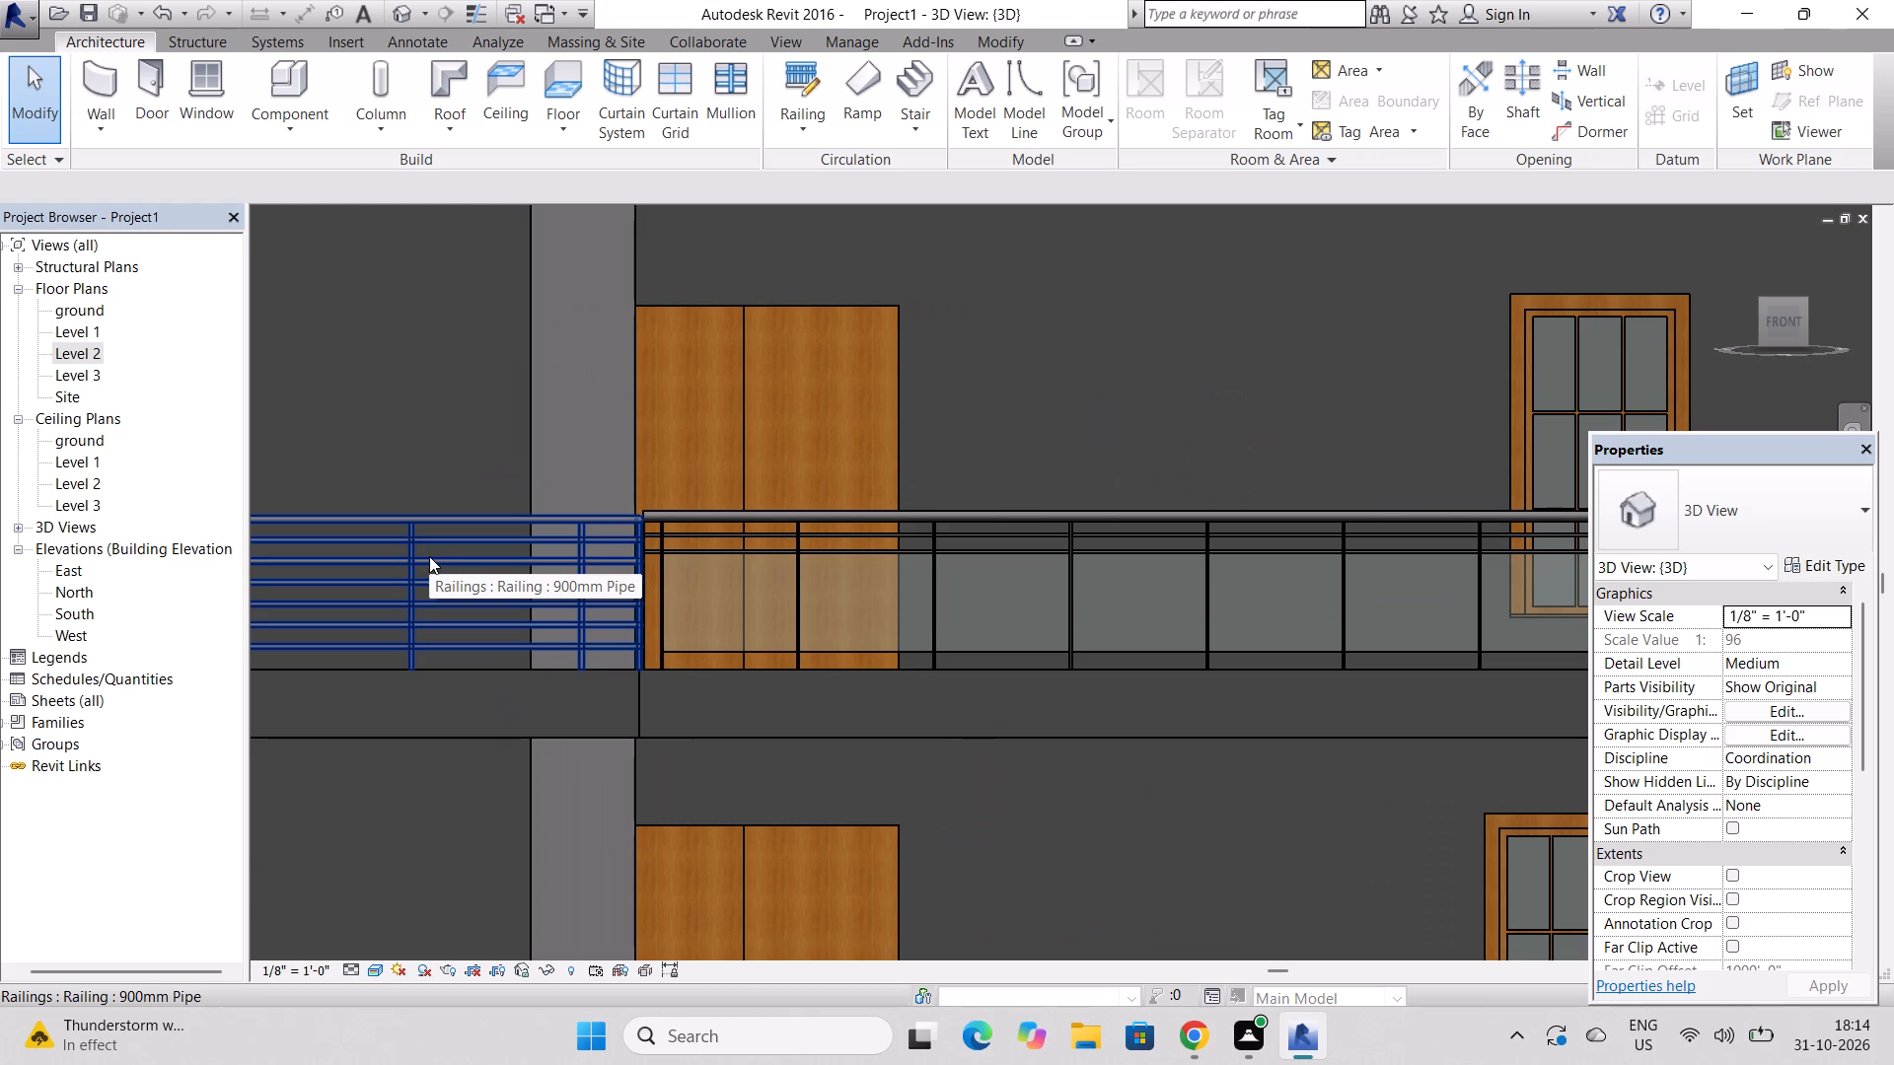
# In the South elevation, undo the completion of the new 900mm Pipe railing to return to its path sketch.
pyautogui.scroll(-11, 881, 641)
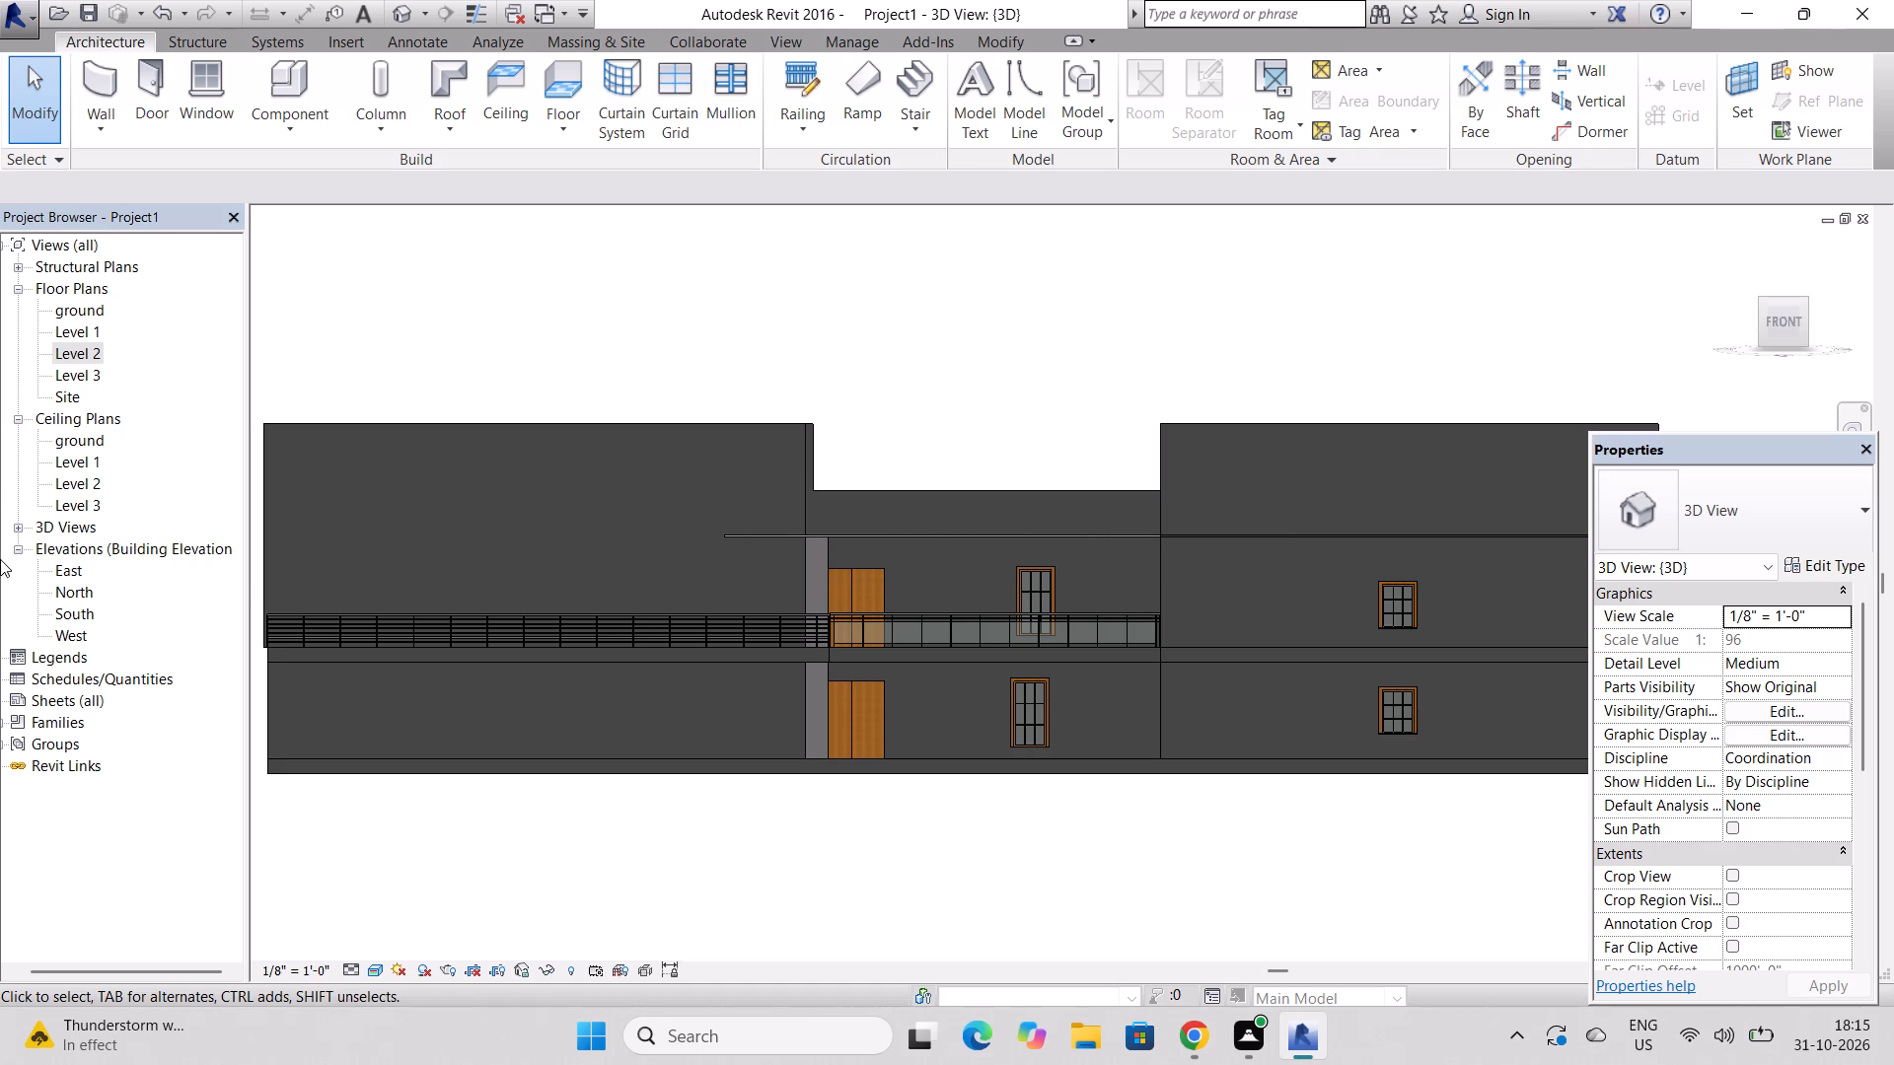
pyautogui.doubleClick(77, 614)
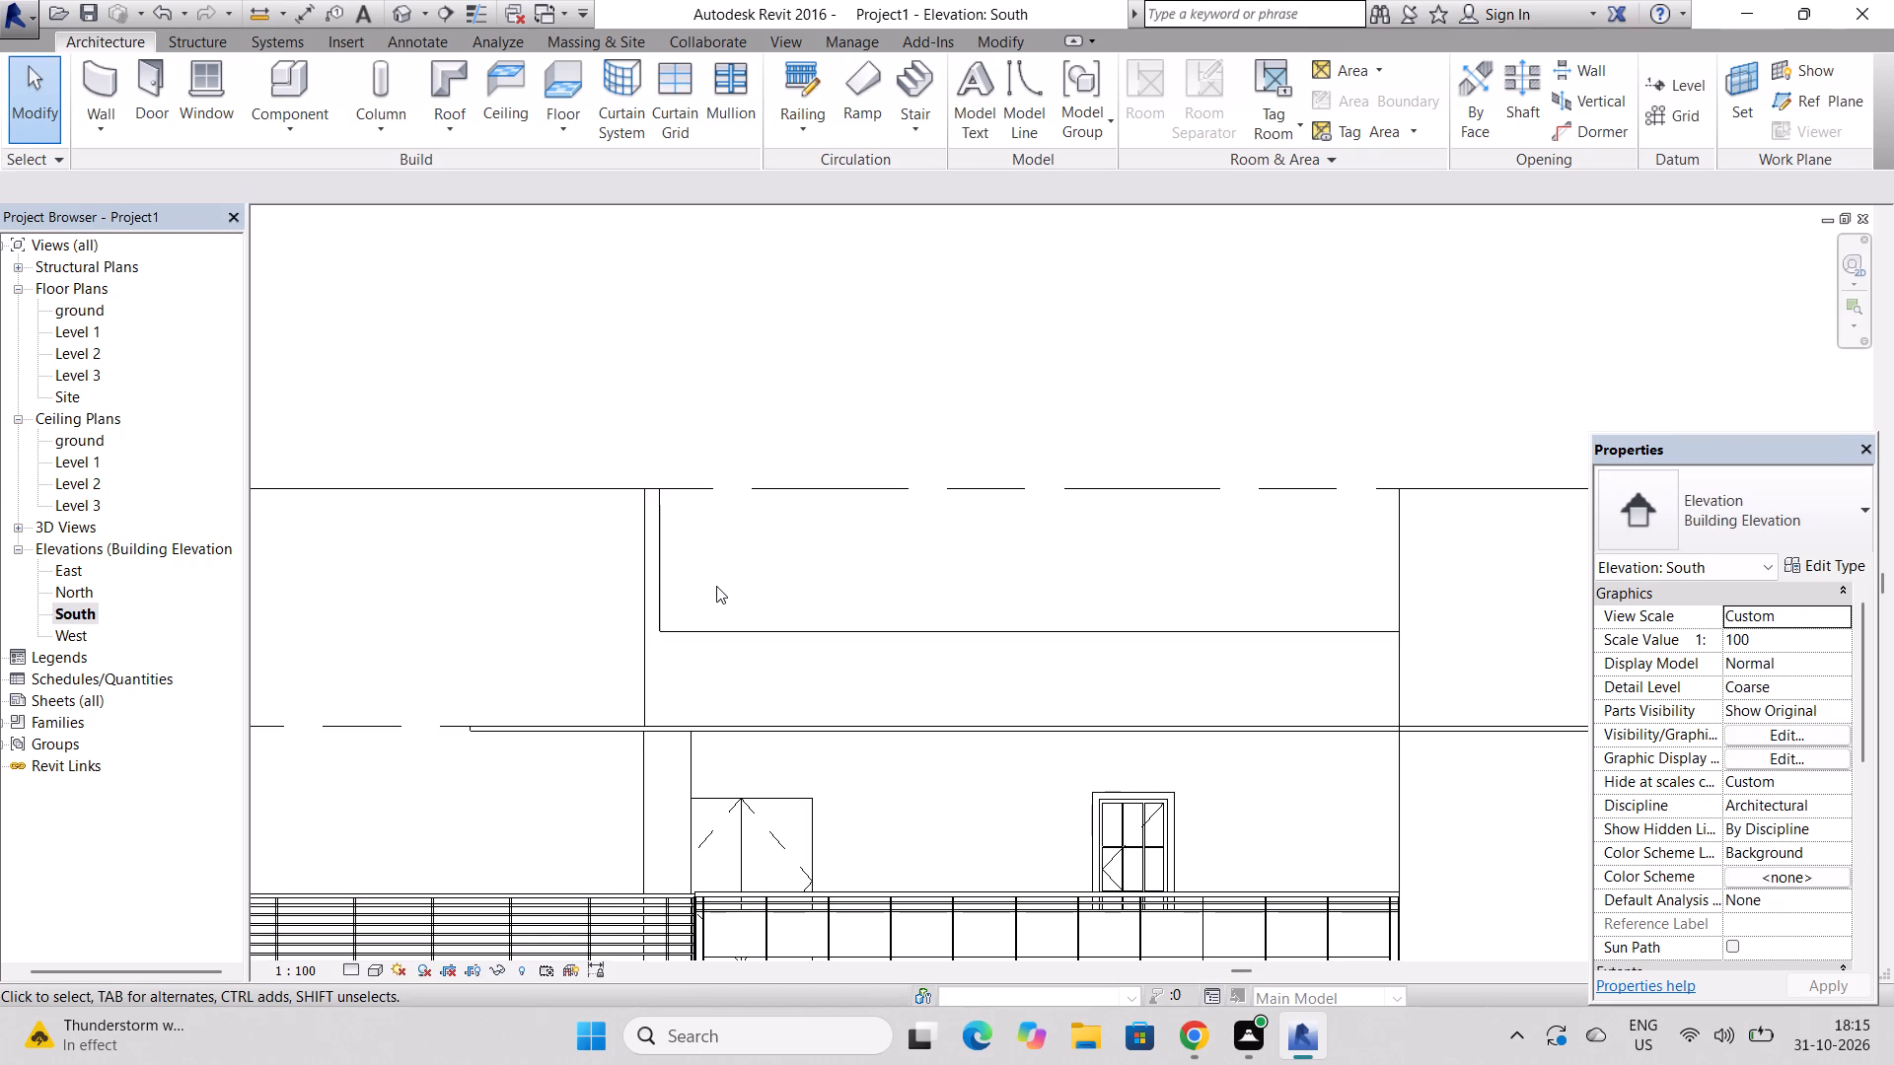
pyautogui.scroll(-4, 723, 570)
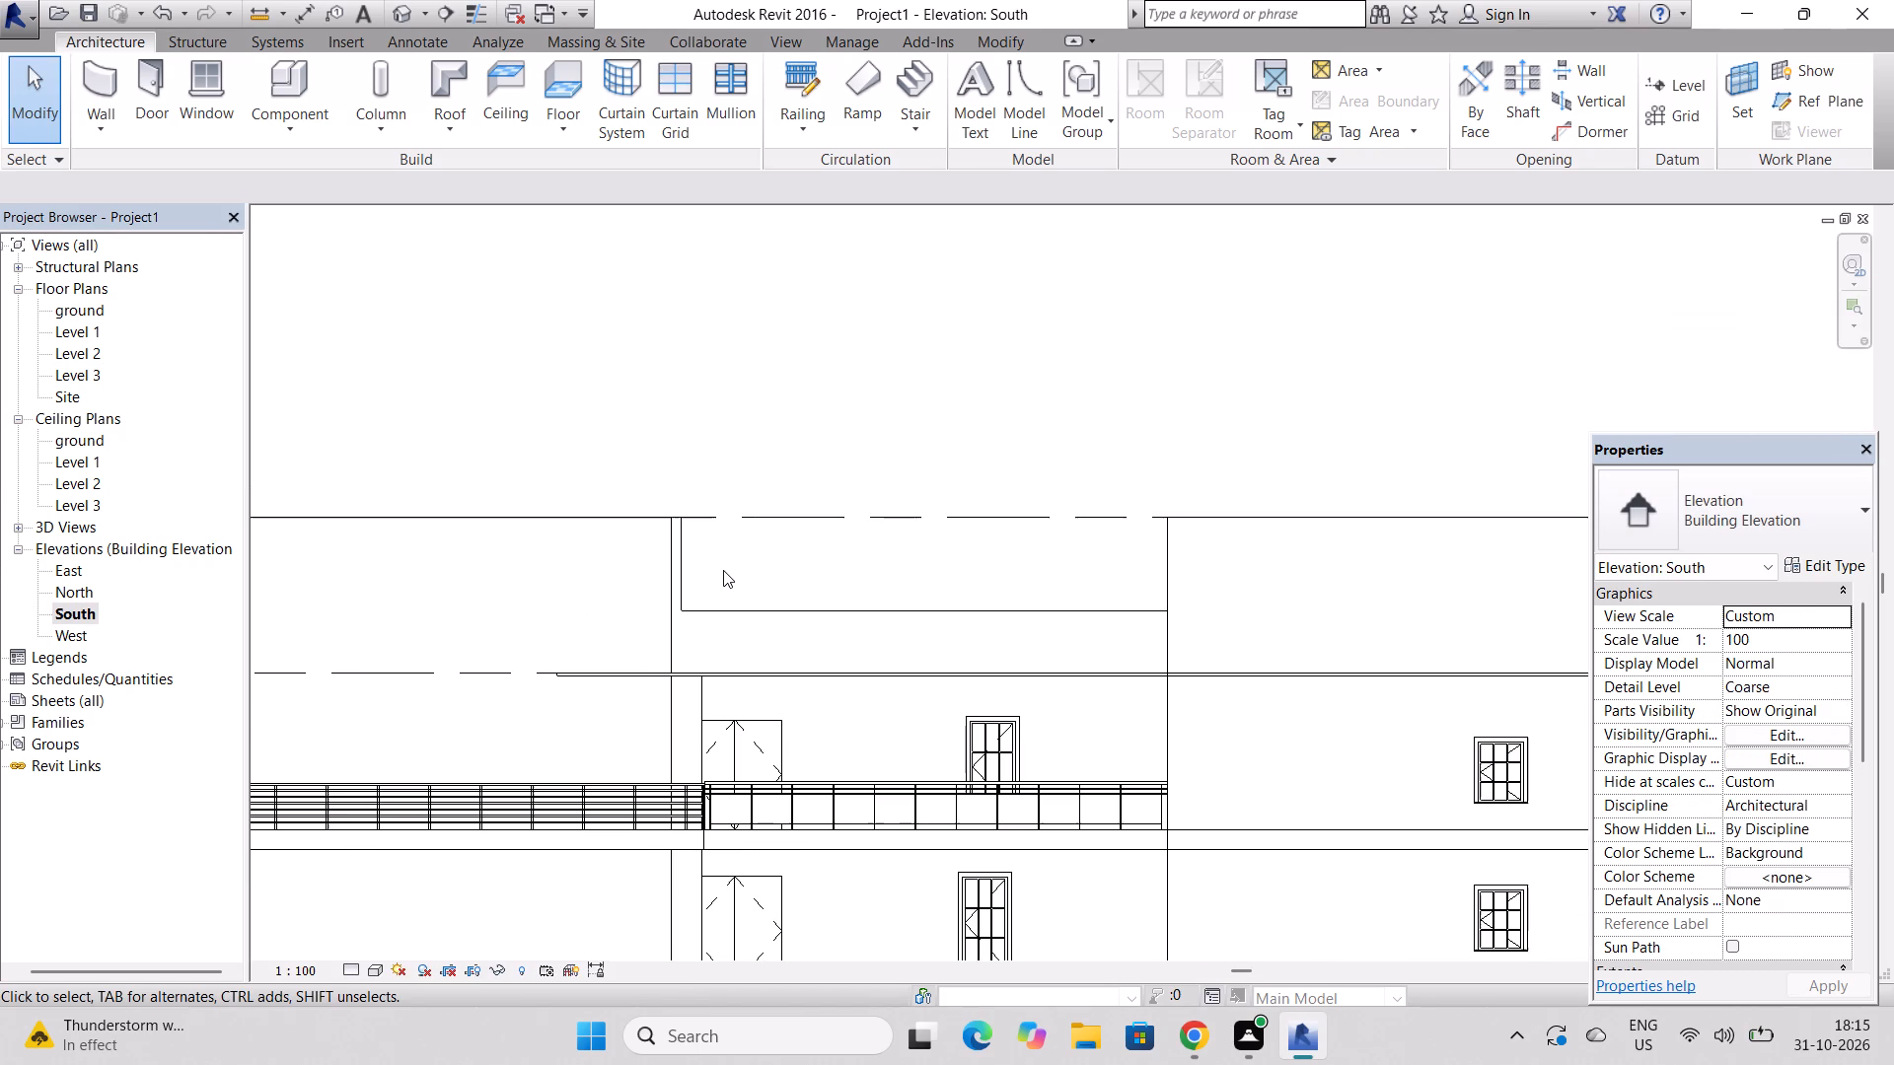
pyautogui.hotkey('ctrl', 'z')
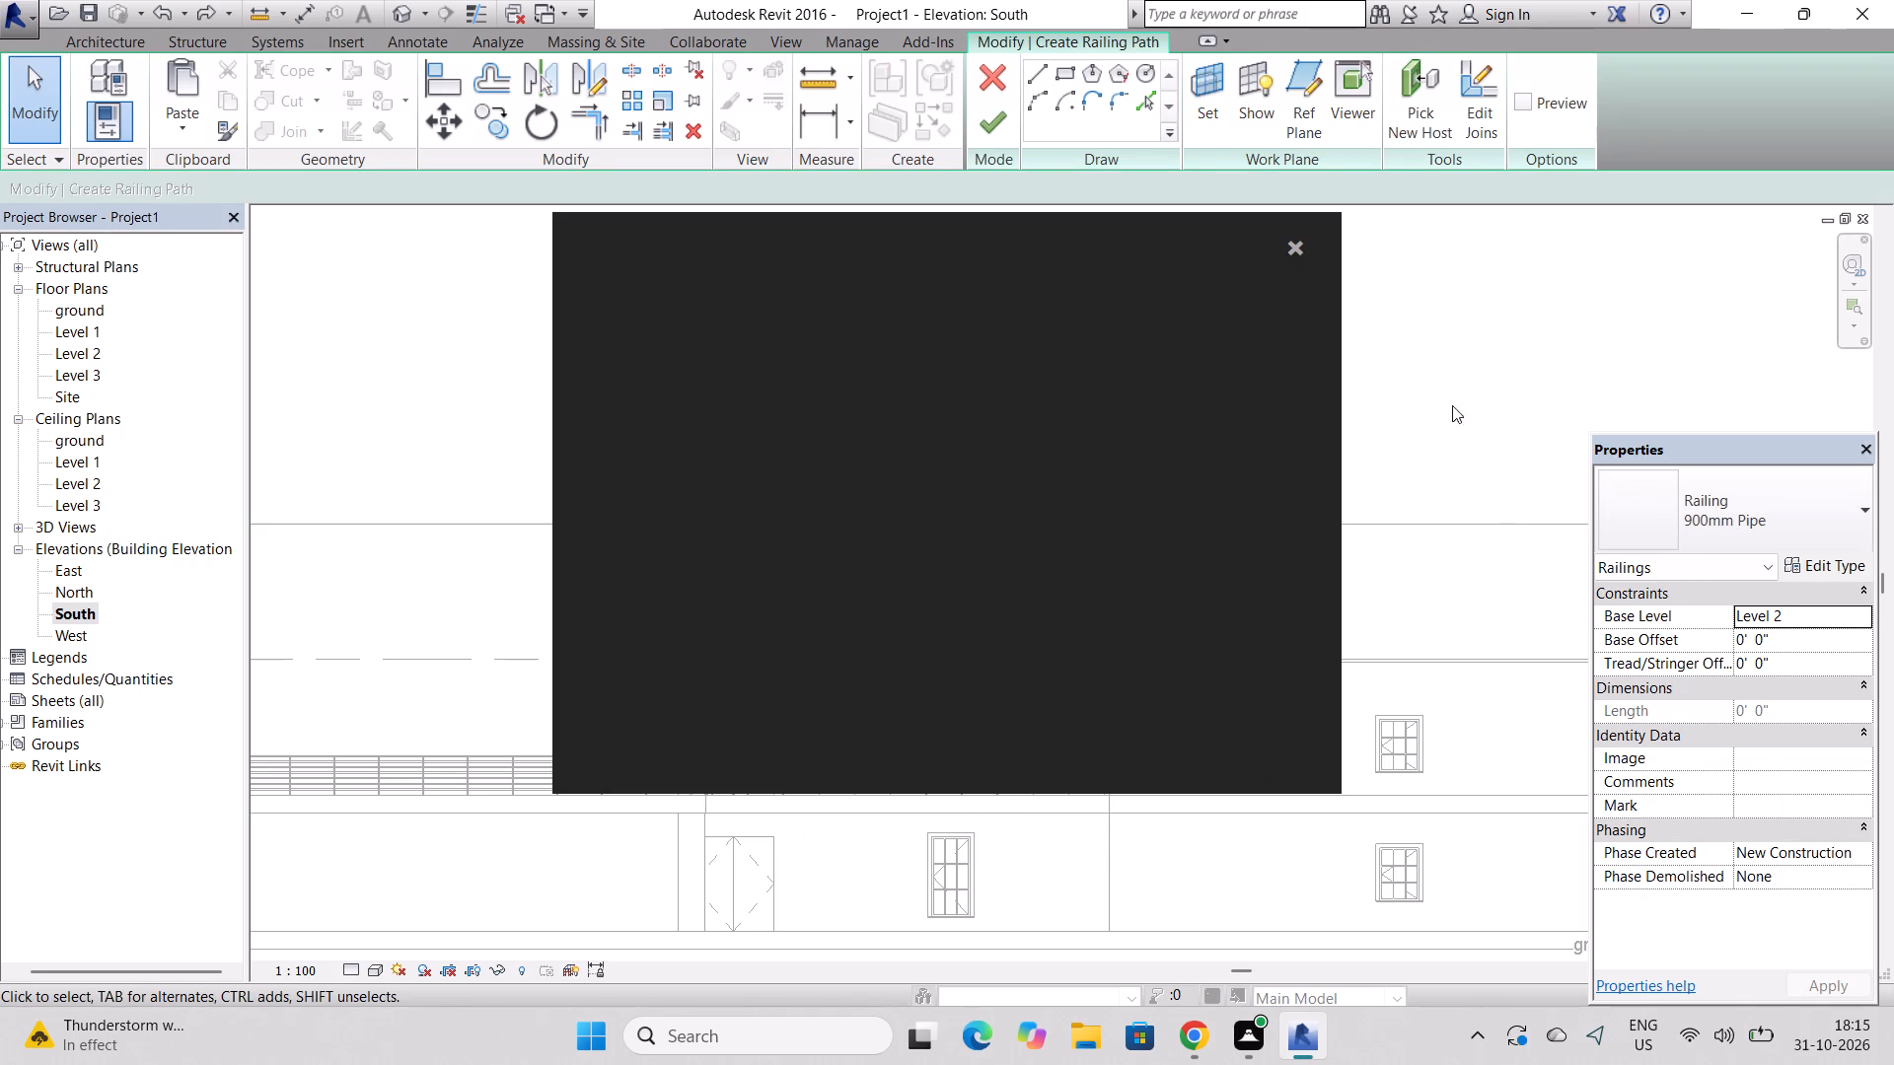
pyautogui.click(1285, 241)
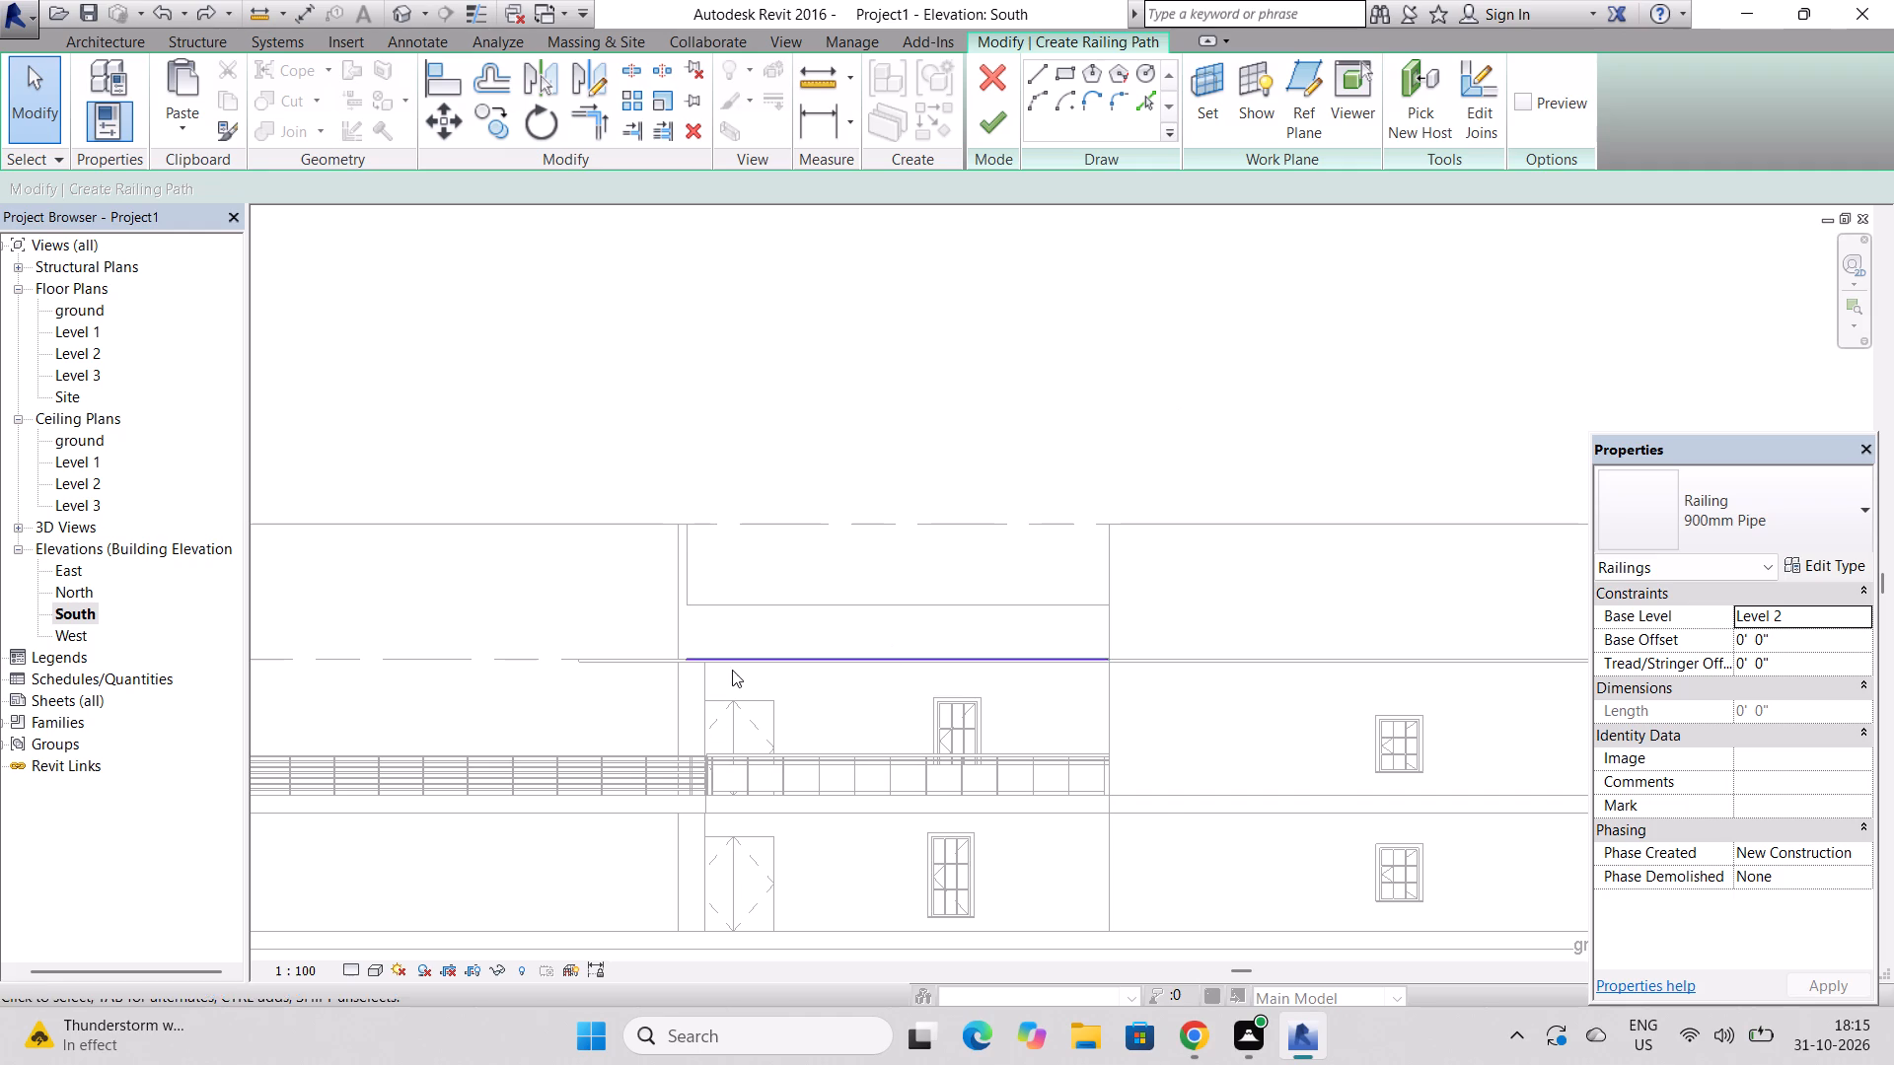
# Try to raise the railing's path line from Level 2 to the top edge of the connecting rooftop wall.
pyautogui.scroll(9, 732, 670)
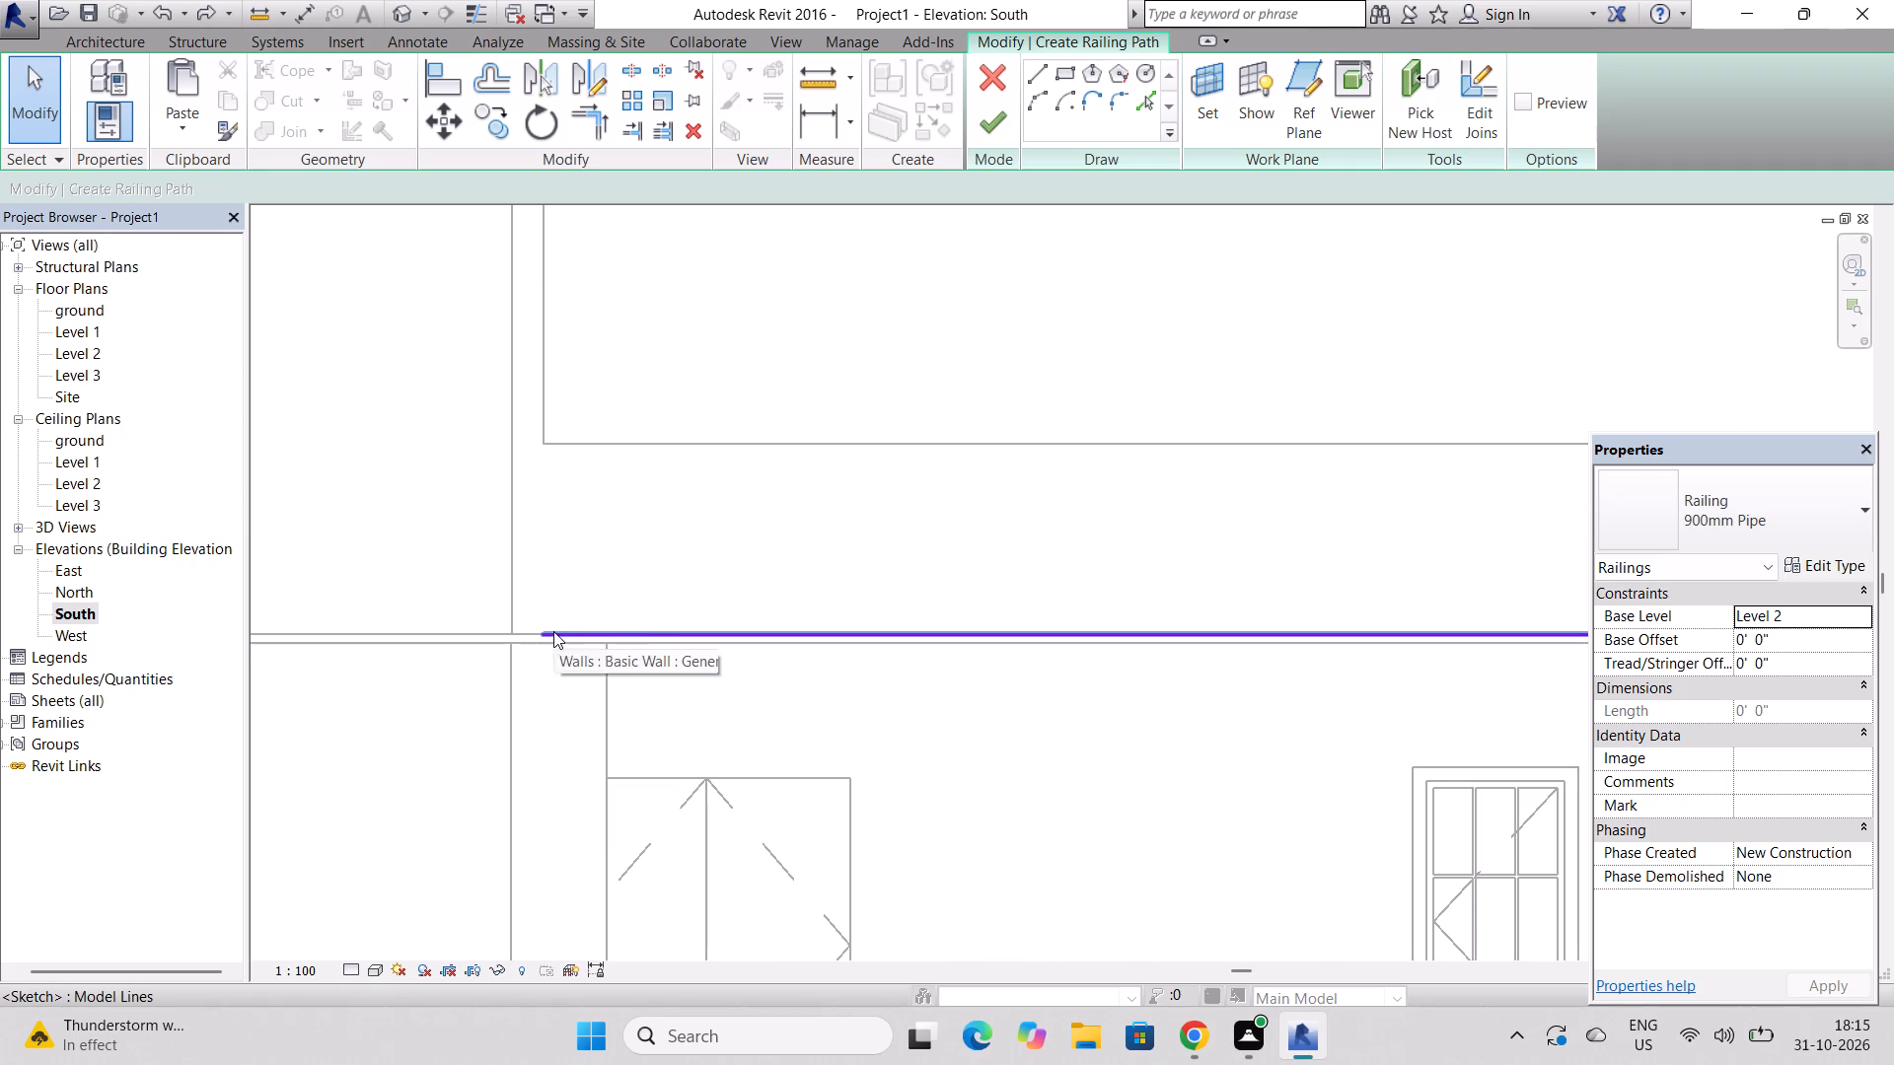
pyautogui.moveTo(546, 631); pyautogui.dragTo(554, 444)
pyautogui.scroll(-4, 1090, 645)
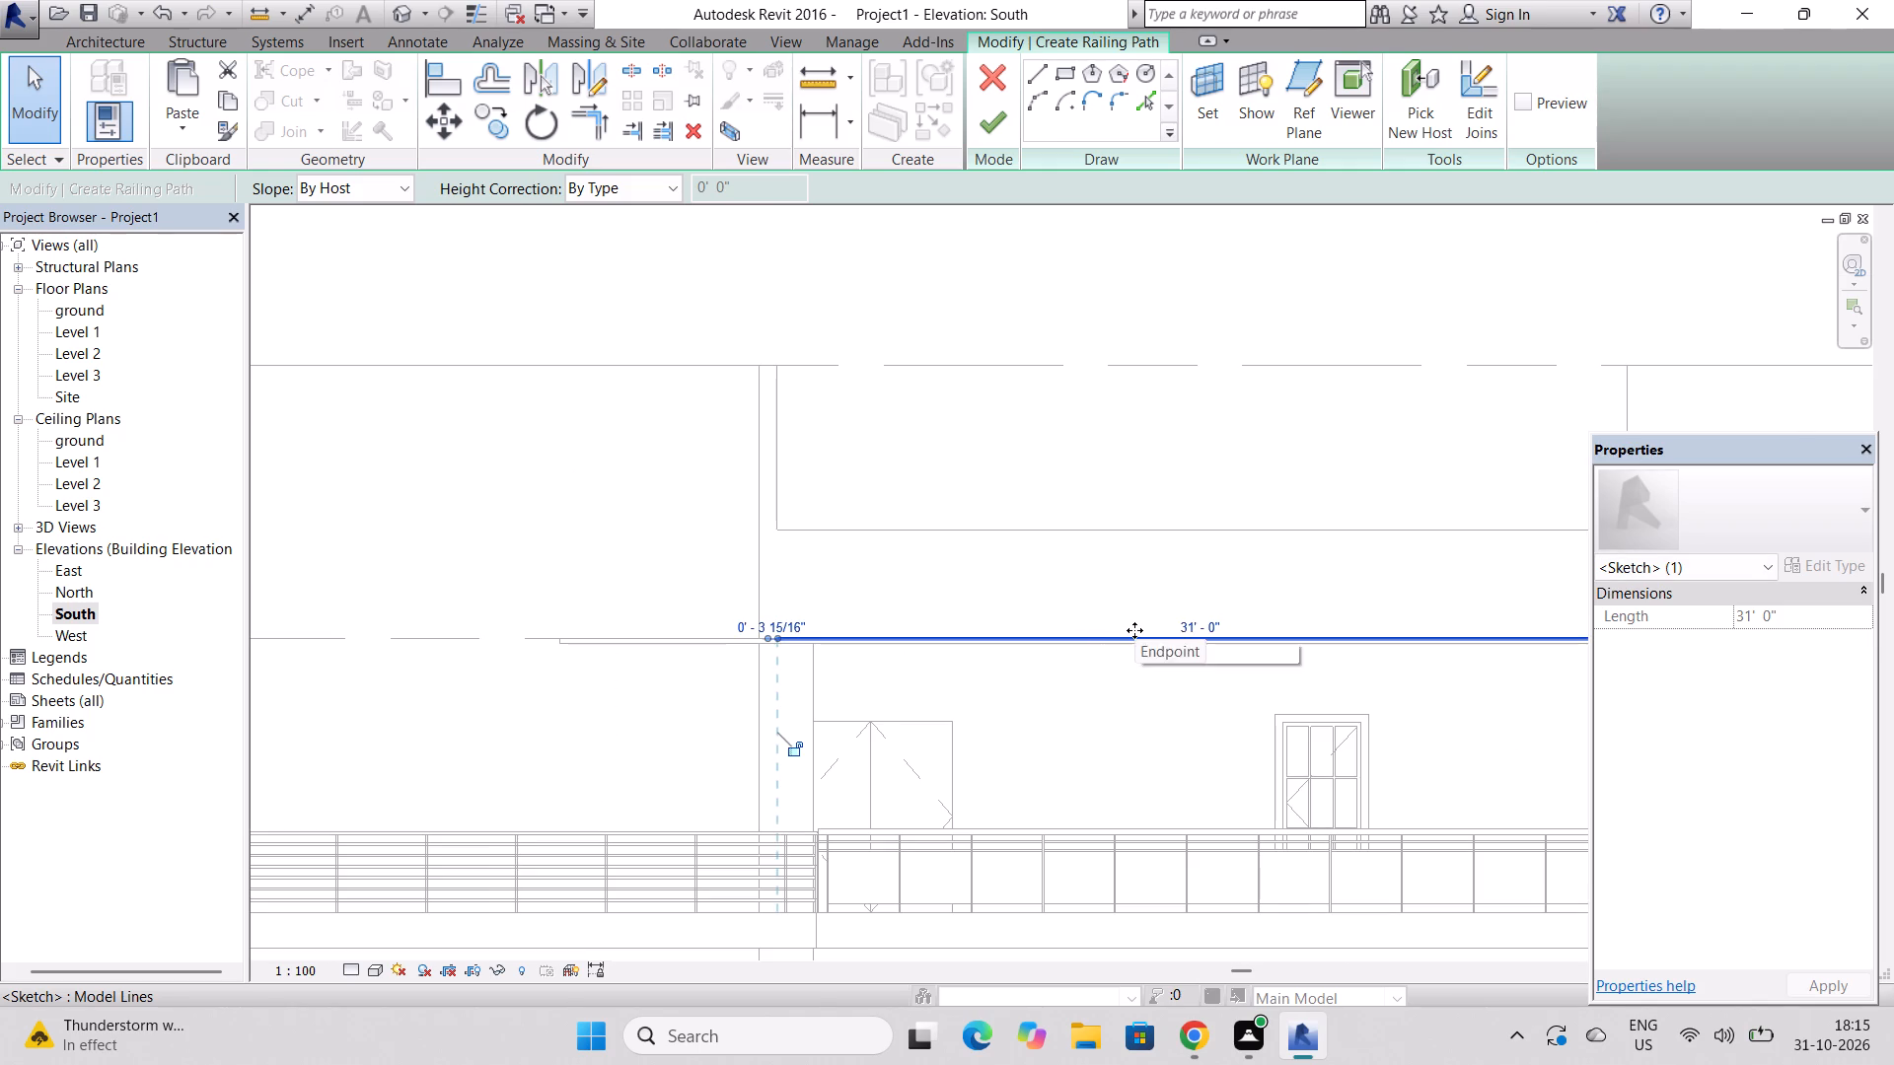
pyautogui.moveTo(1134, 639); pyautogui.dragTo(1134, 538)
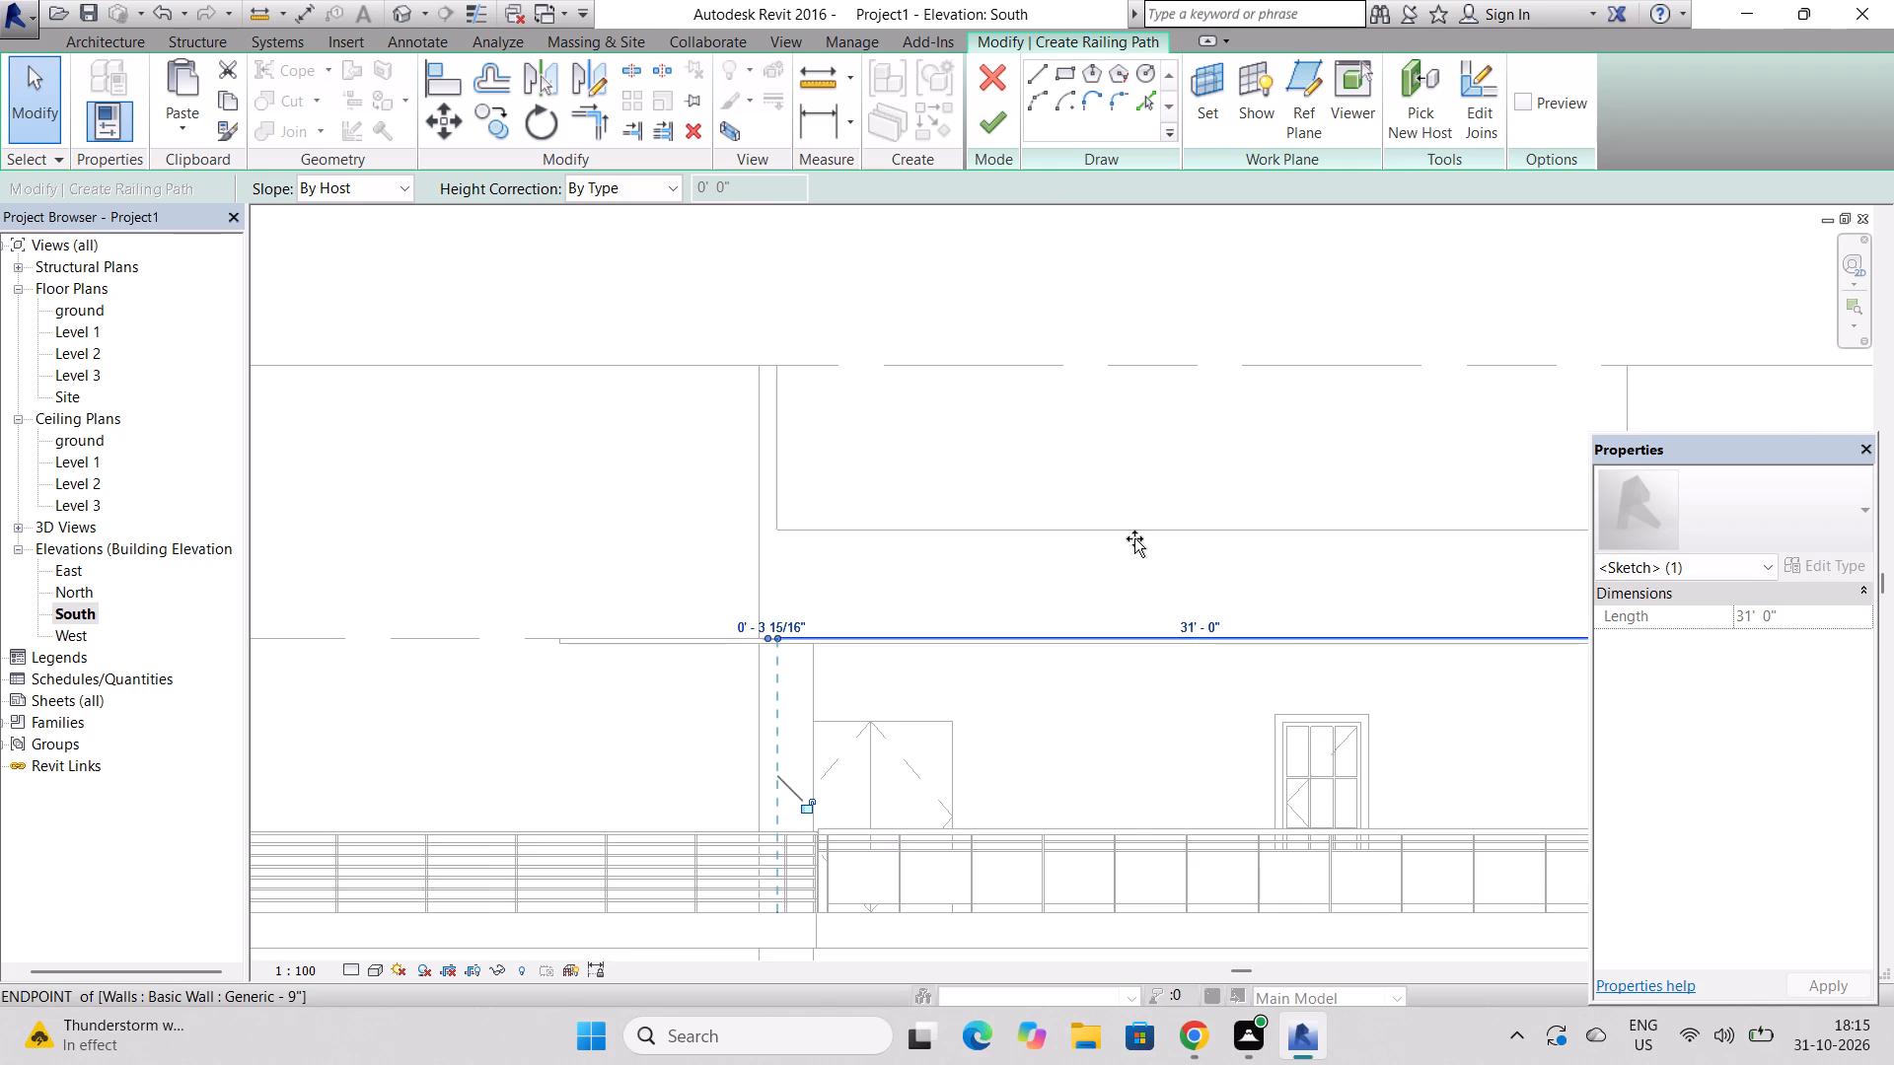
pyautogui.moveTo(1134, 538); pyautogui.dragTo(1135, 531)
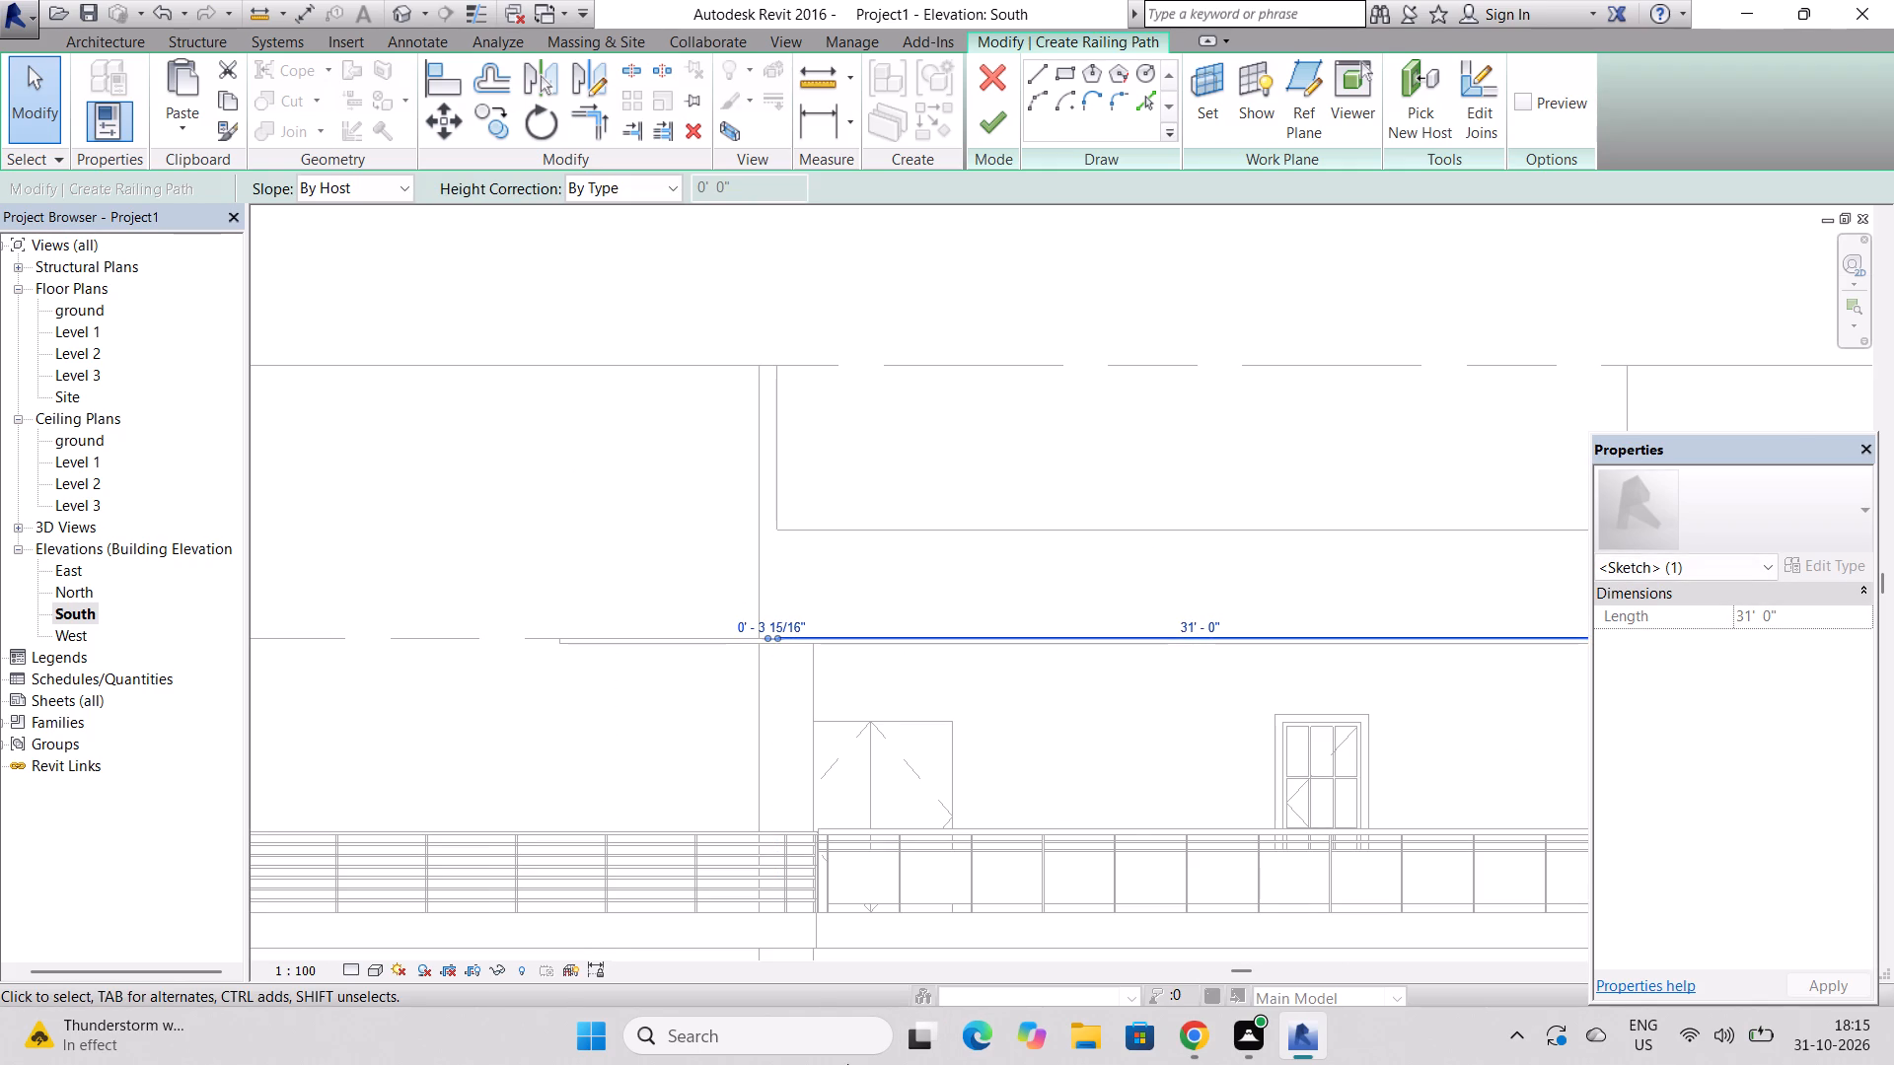
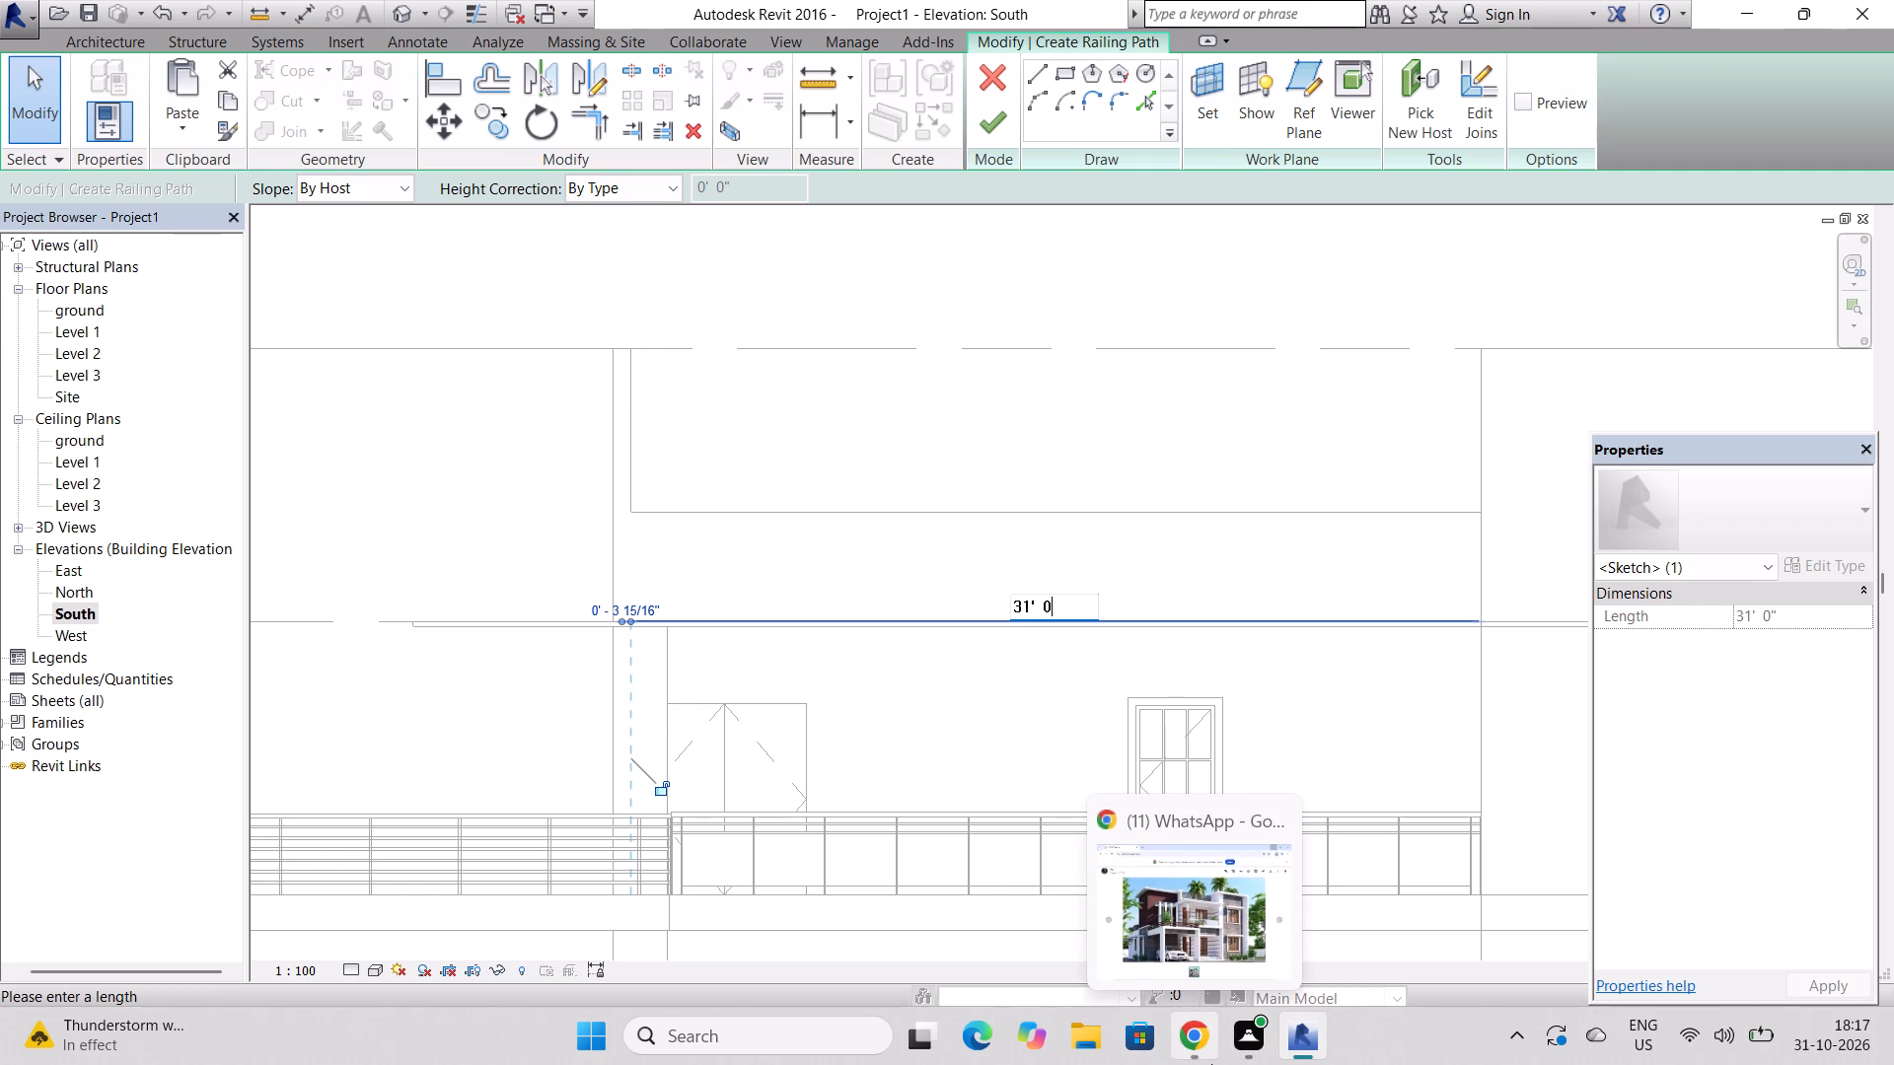
# Delete the 31' 0" path line from the railing sketch in the South elevation.
pyautogui.press('Delete')
pyautogui.press('Delete')
pyautogui.press('Delete')
pyautogui.press('Delete')
pyautogui.press('Delete')
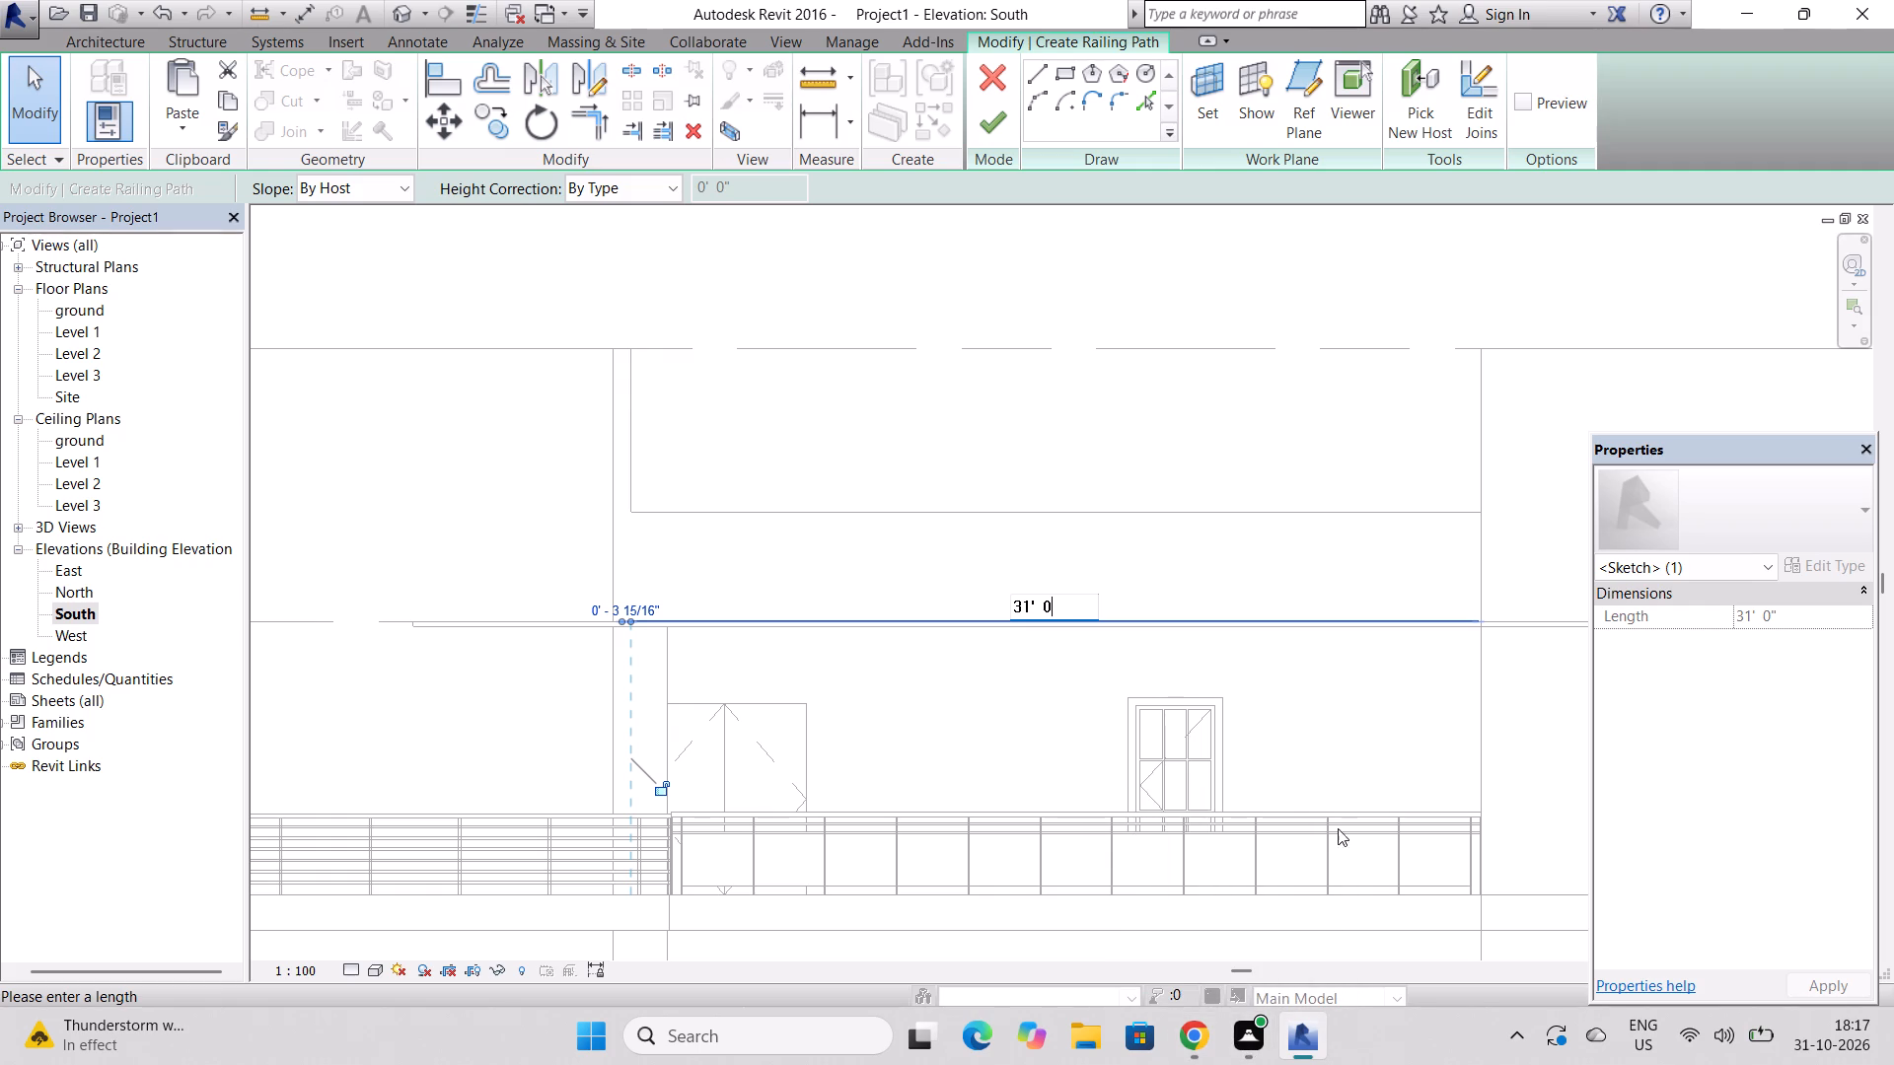
pyautogui.moveTo(1285, 617); pyautogui.dragTo(1285, 627)
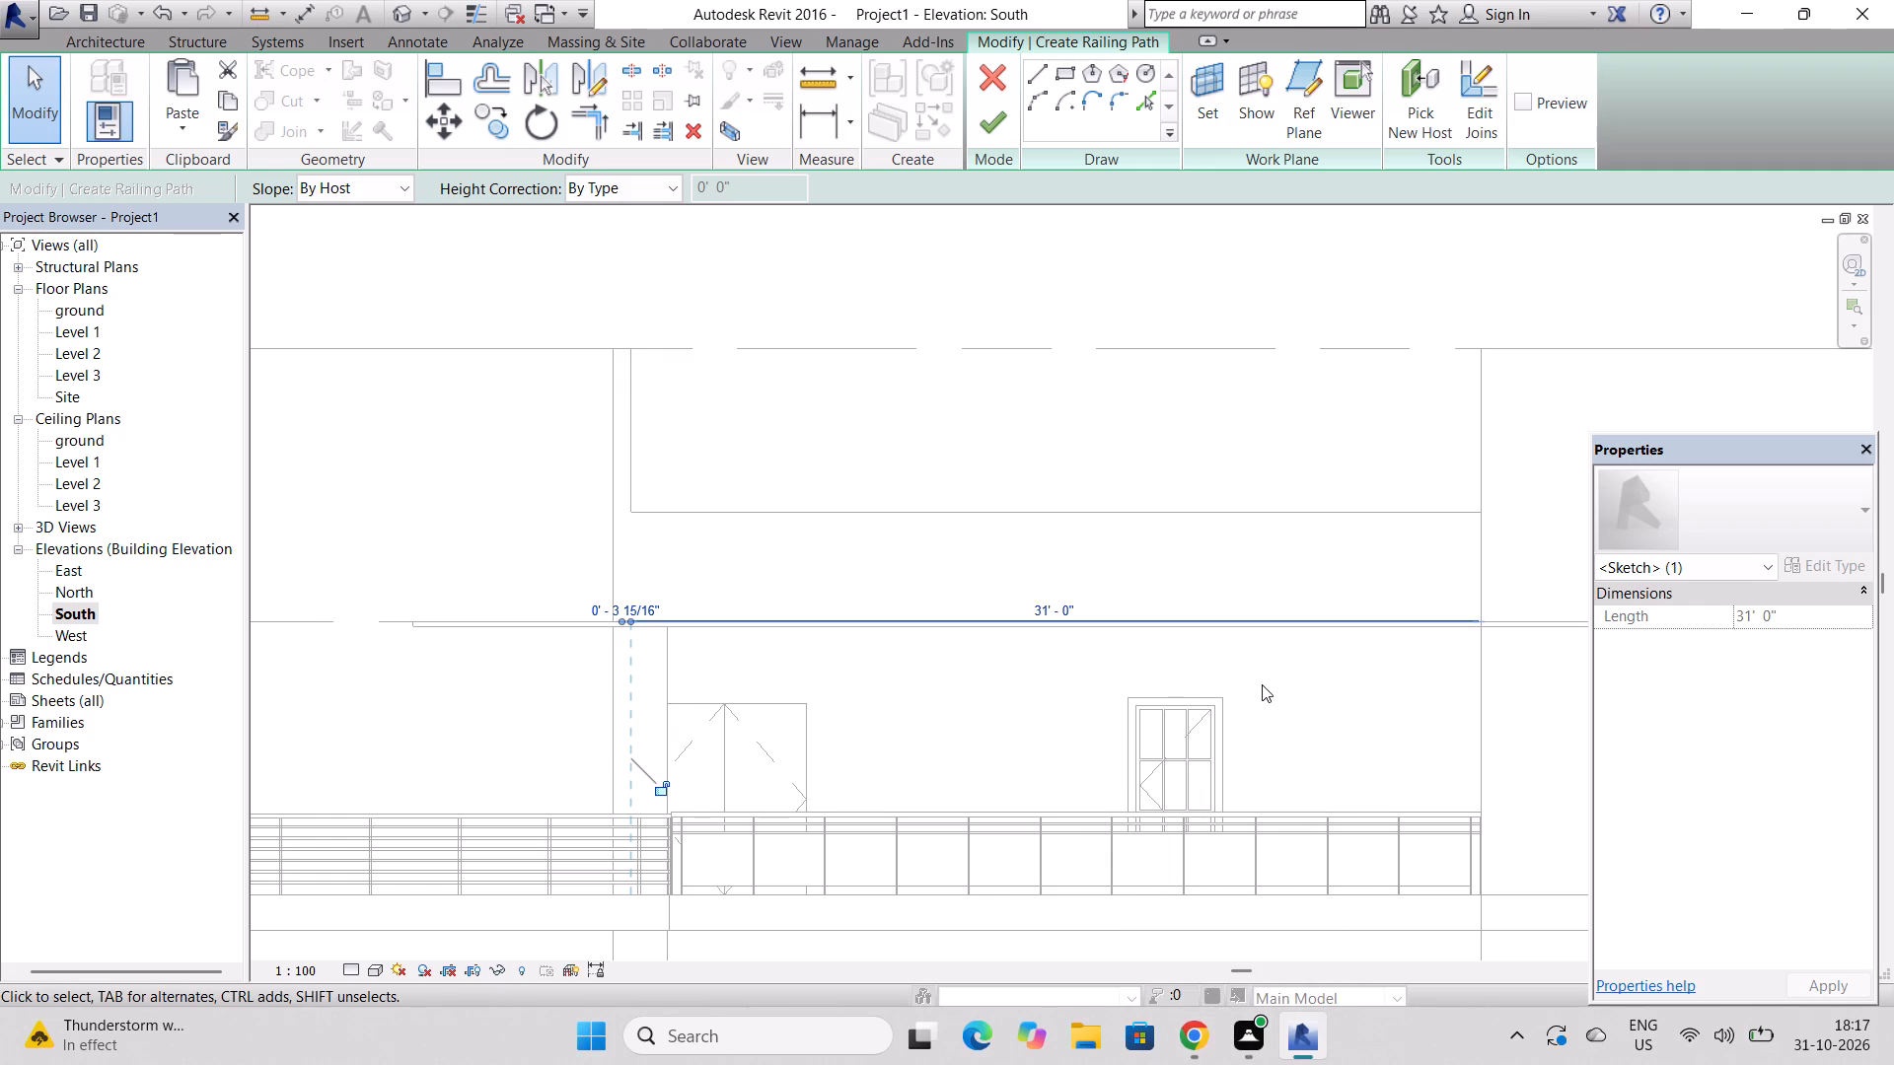
pyautogui.press('Delete')
pyautogui.press('Delete')
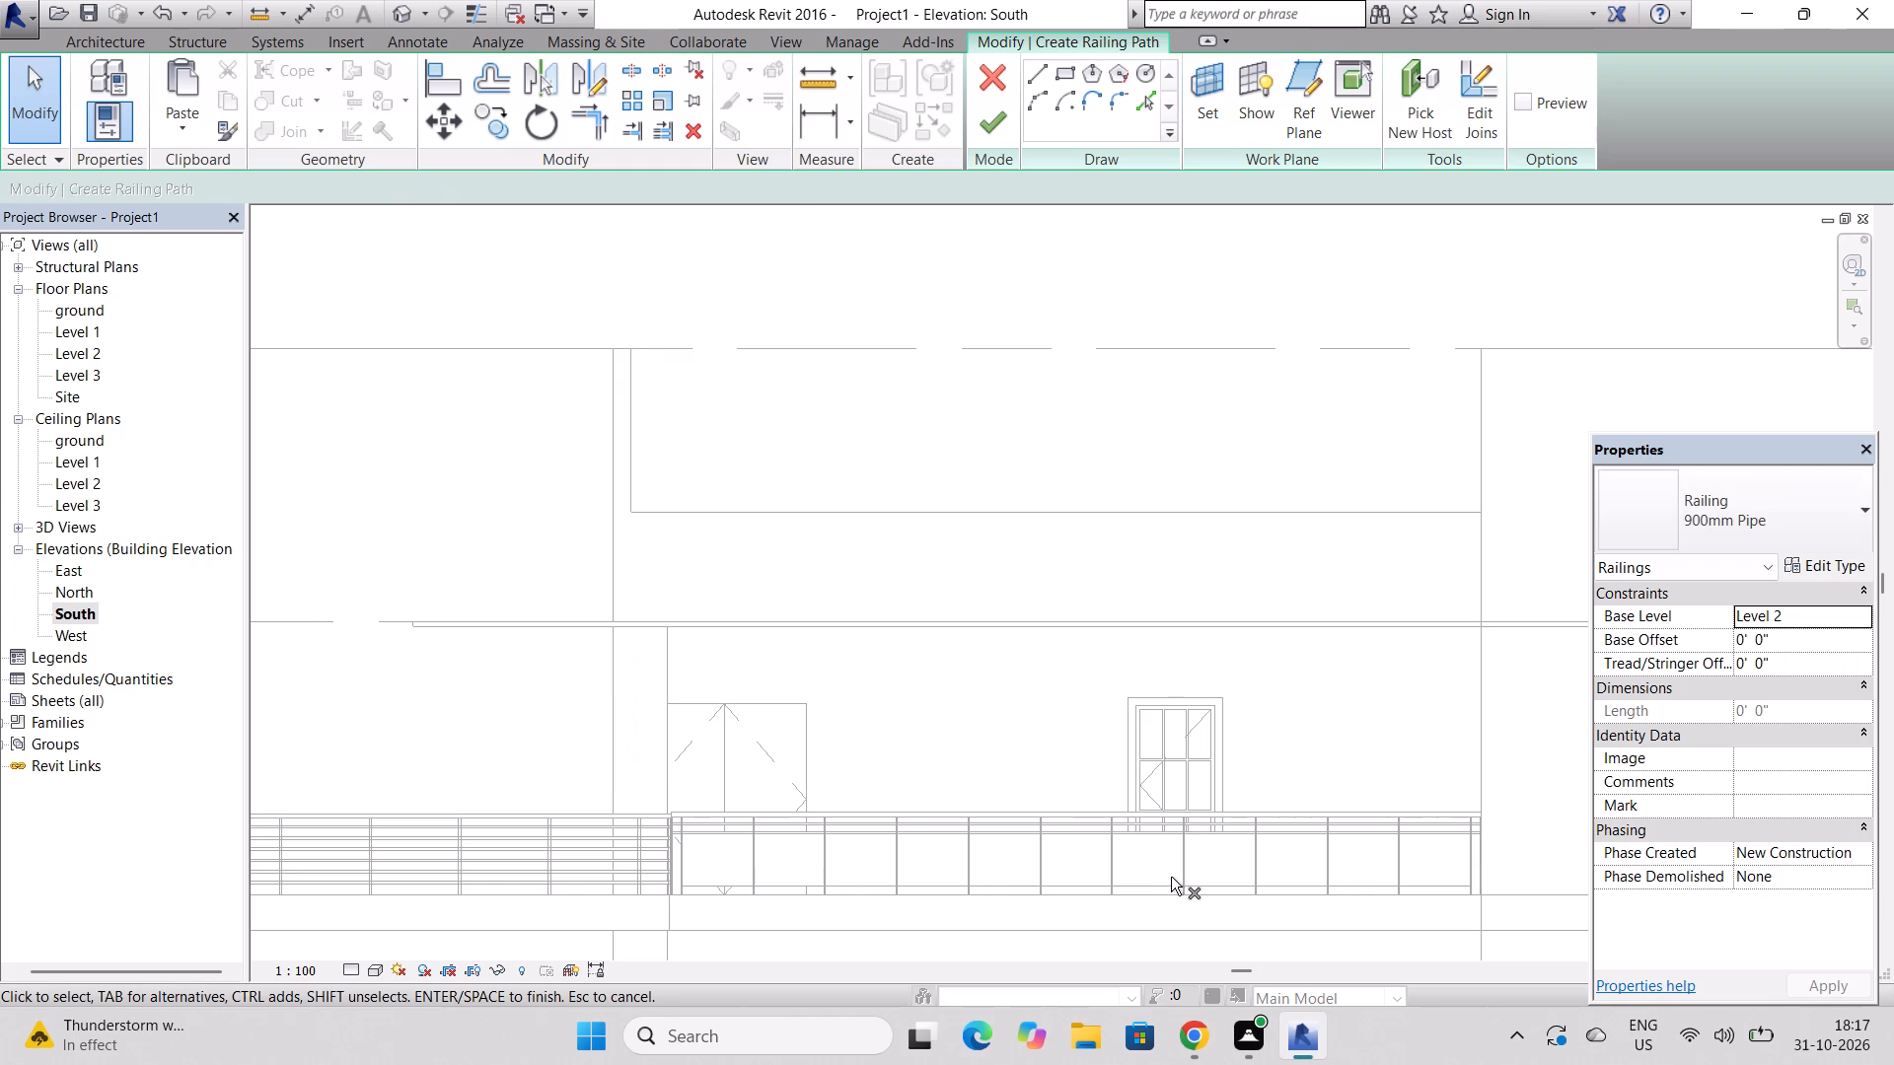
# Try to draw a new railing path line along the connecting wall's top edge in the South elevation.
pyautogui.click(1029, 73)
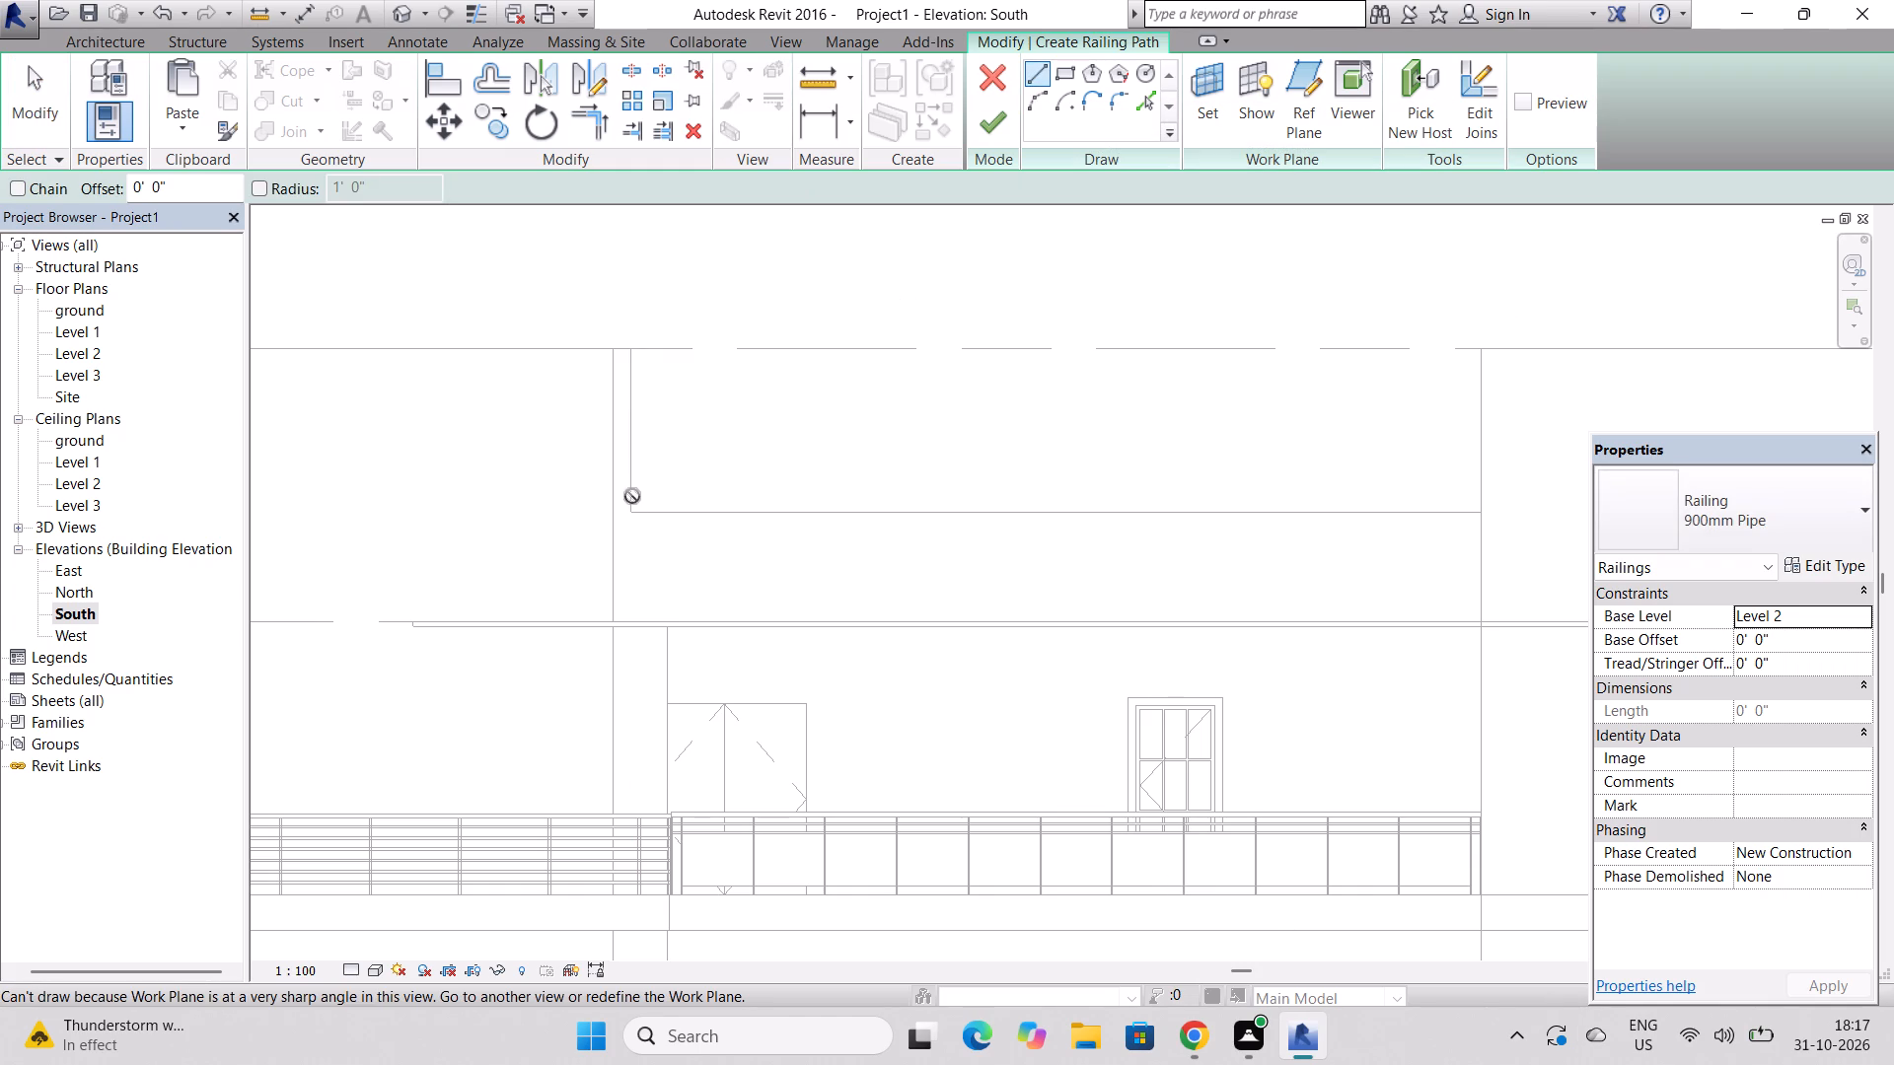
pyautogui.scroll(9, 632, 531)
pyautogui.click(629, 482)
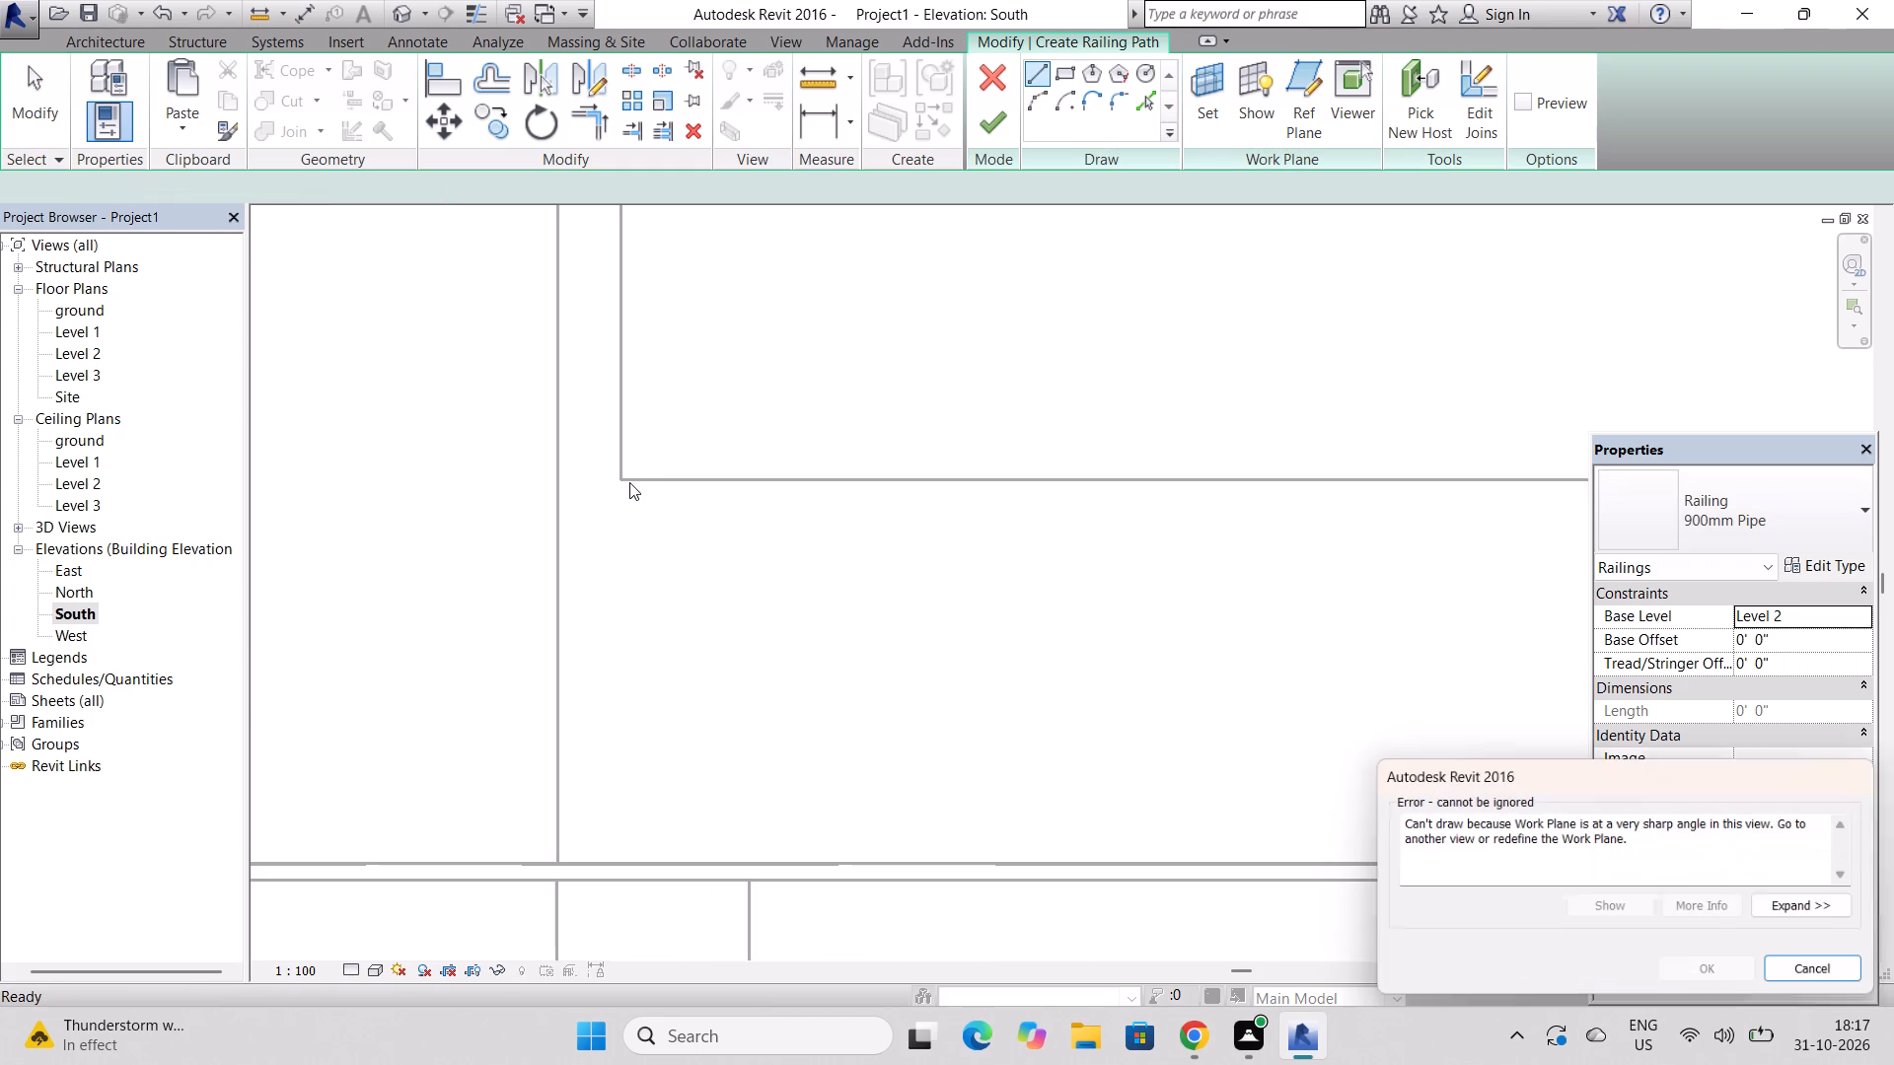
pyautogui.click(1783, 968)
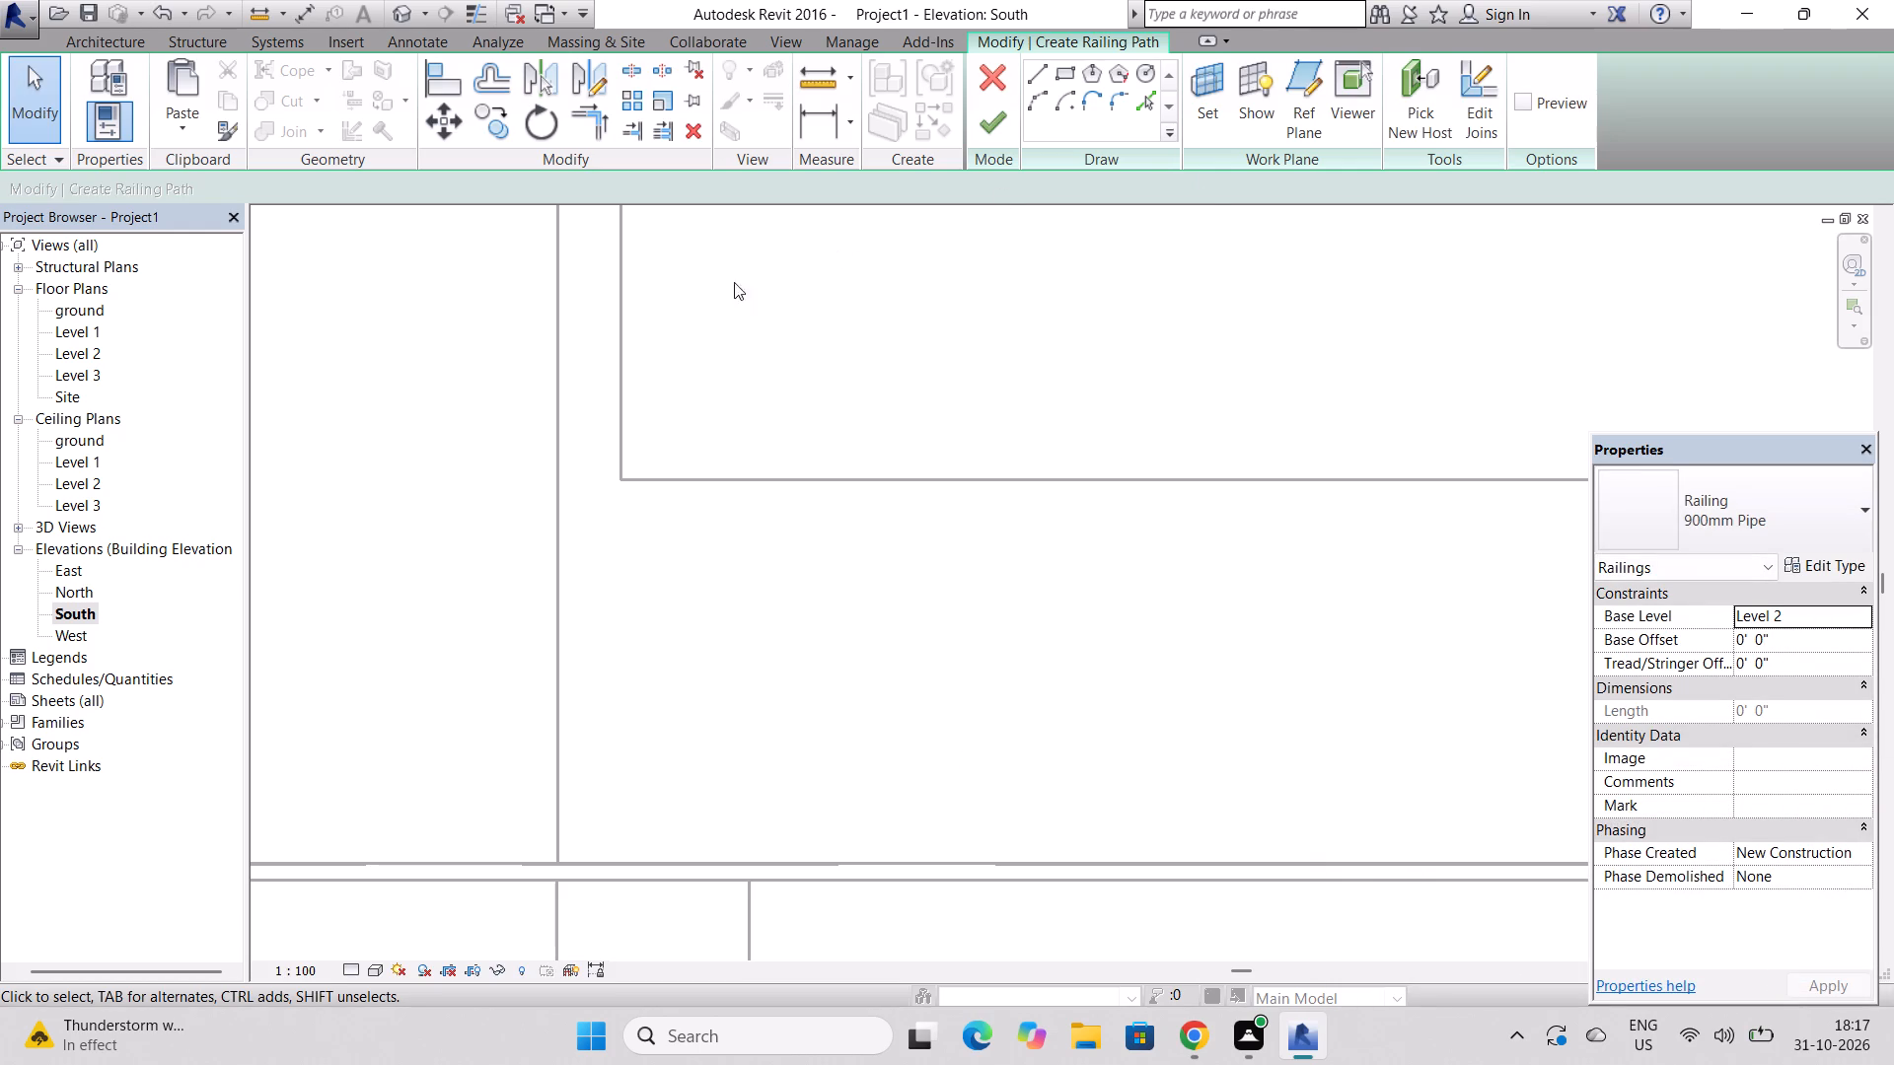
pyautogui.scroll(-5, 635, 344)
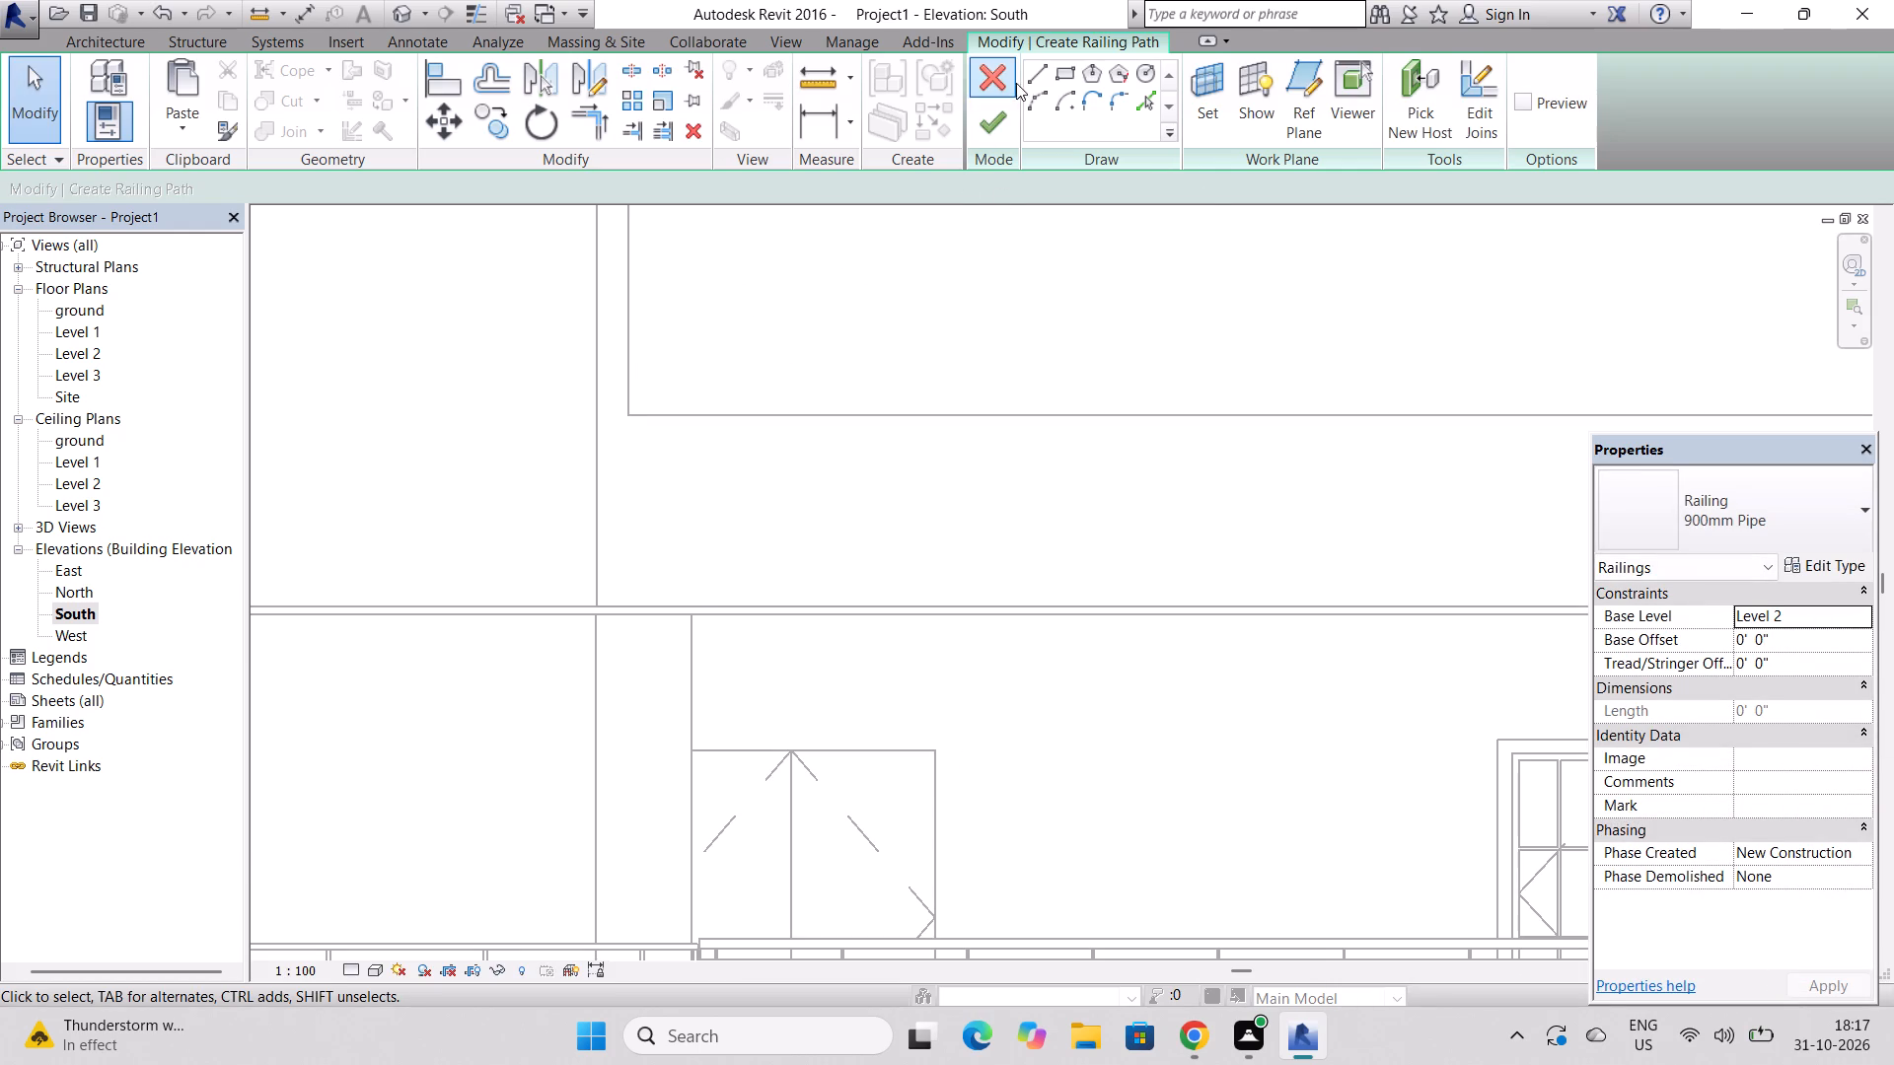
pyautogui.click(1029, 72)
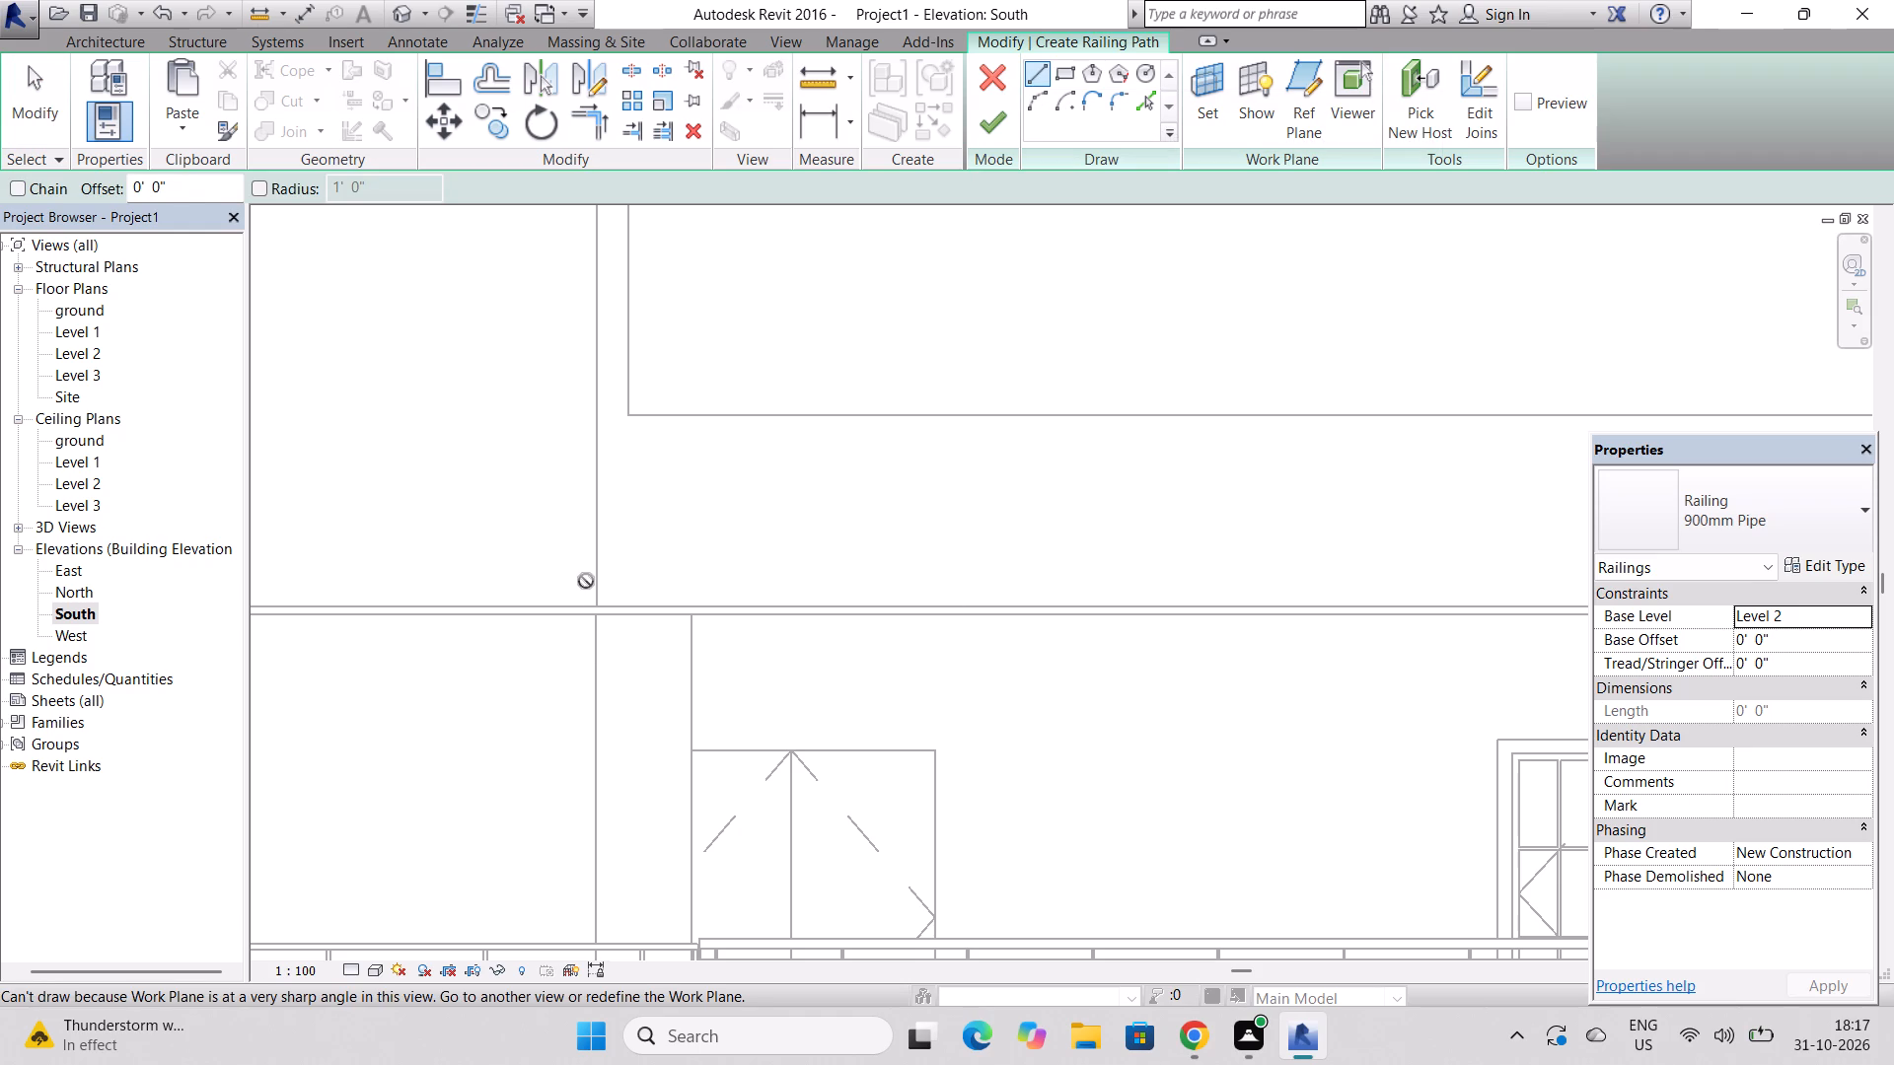
# On the Level 2 floor plan, create the 900mm Pipe railing with a 30' 11" path along the connecting wall's south face, between the adjoining walls.
pyautogui.click(82, 323)
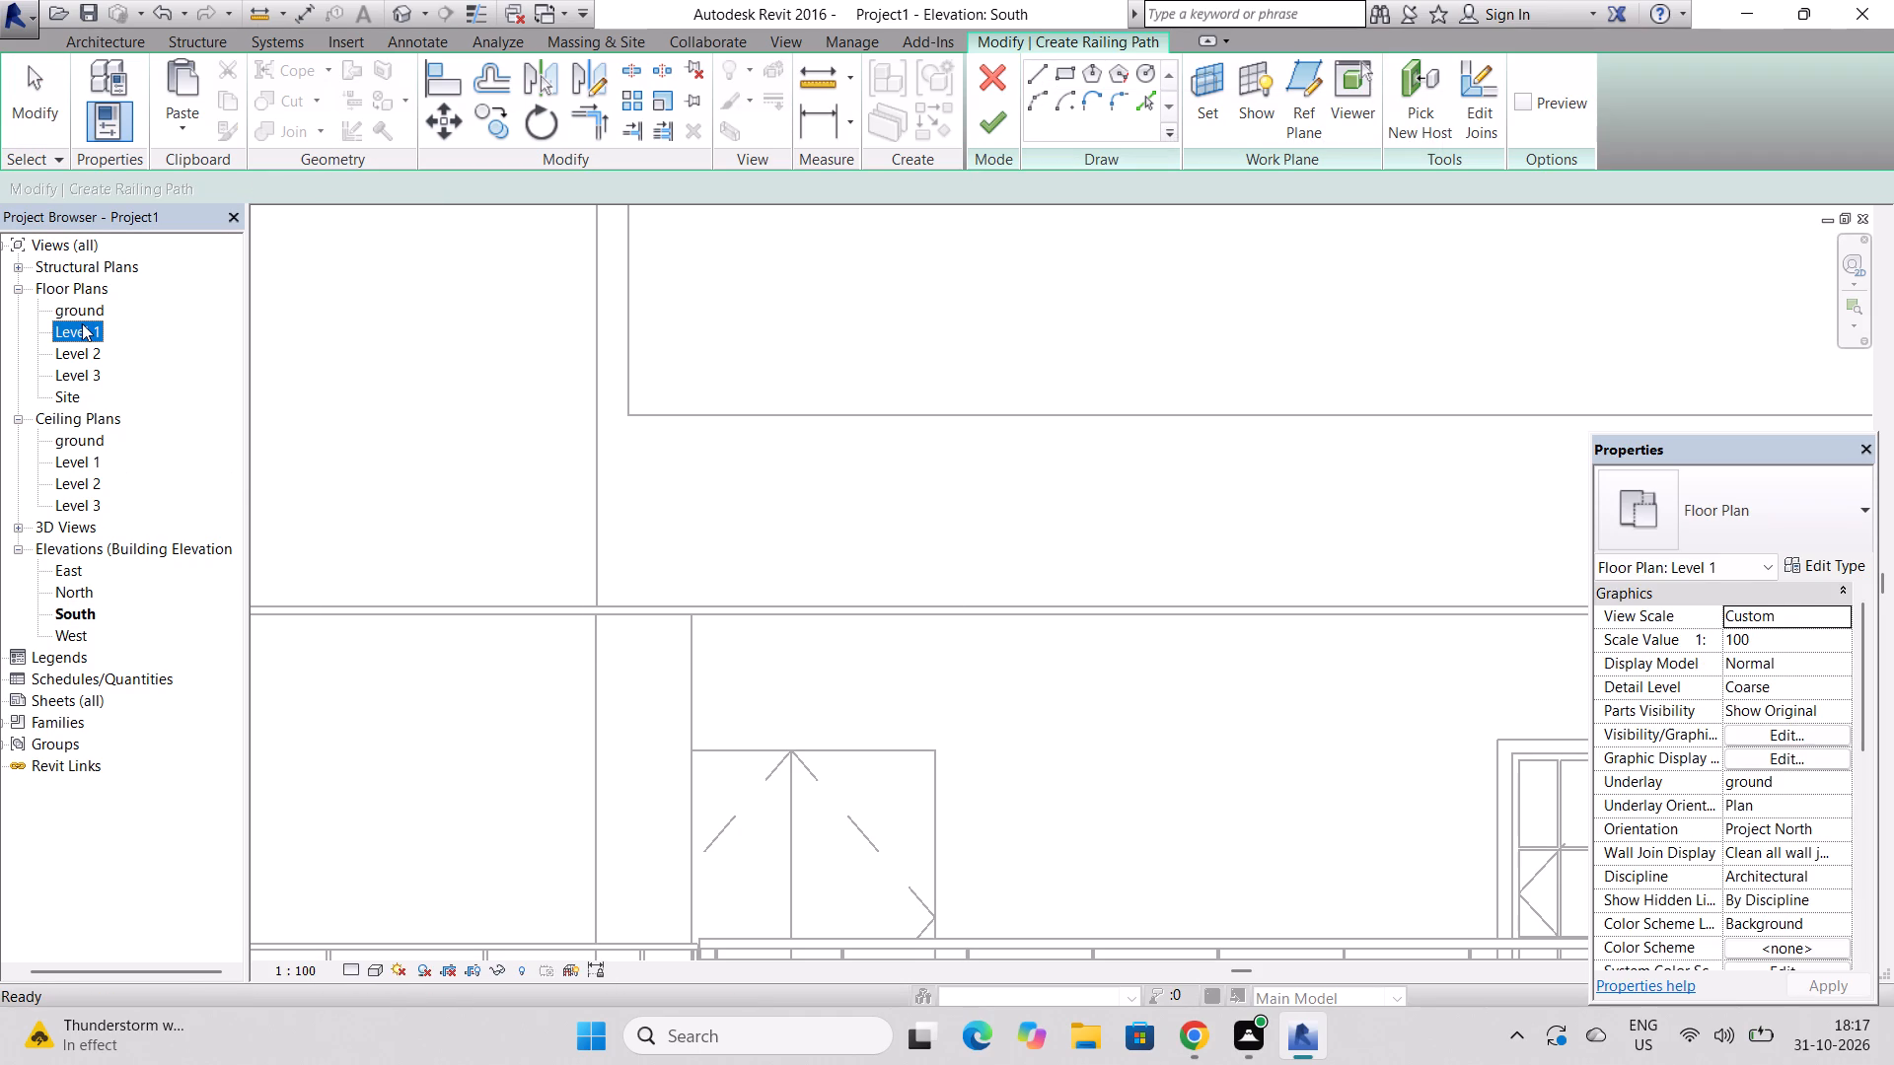
pyautogui.doubleClick(82, 344)
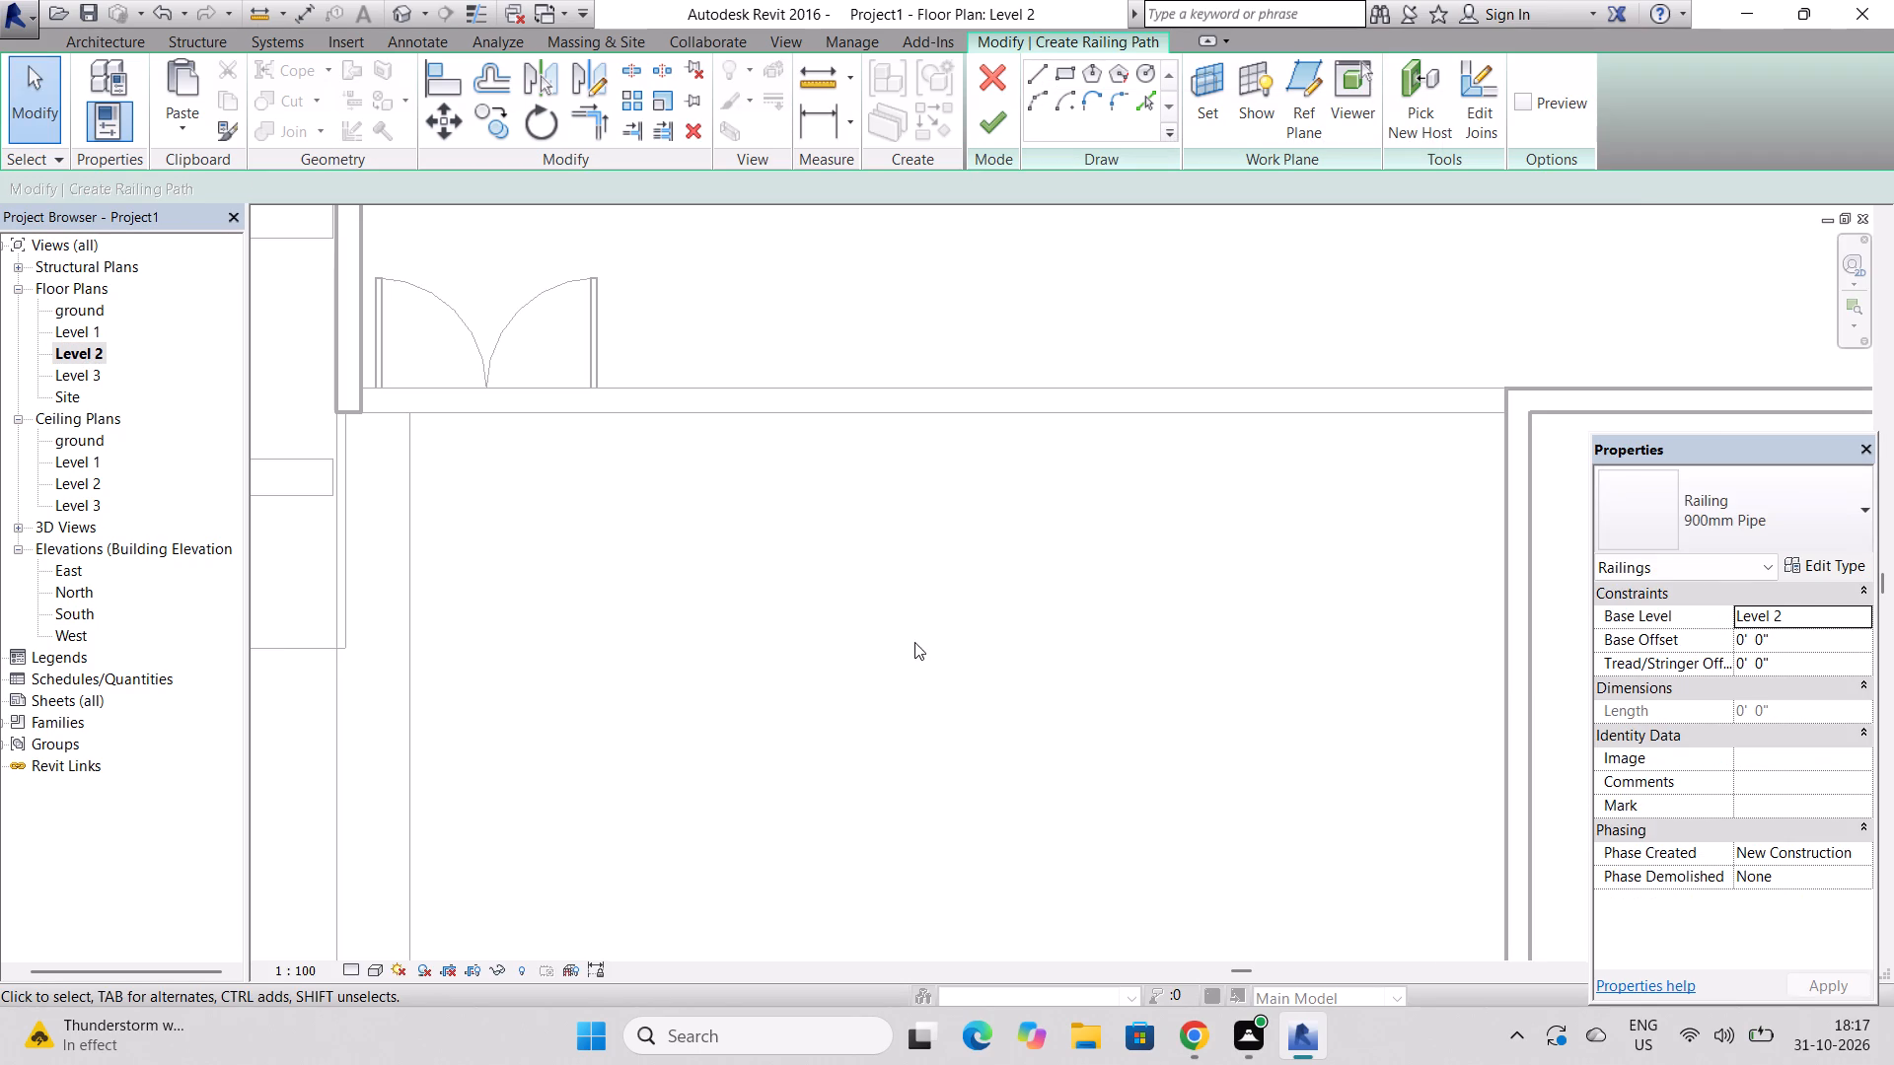
pyautogui.scroll(-6, 914, 642)
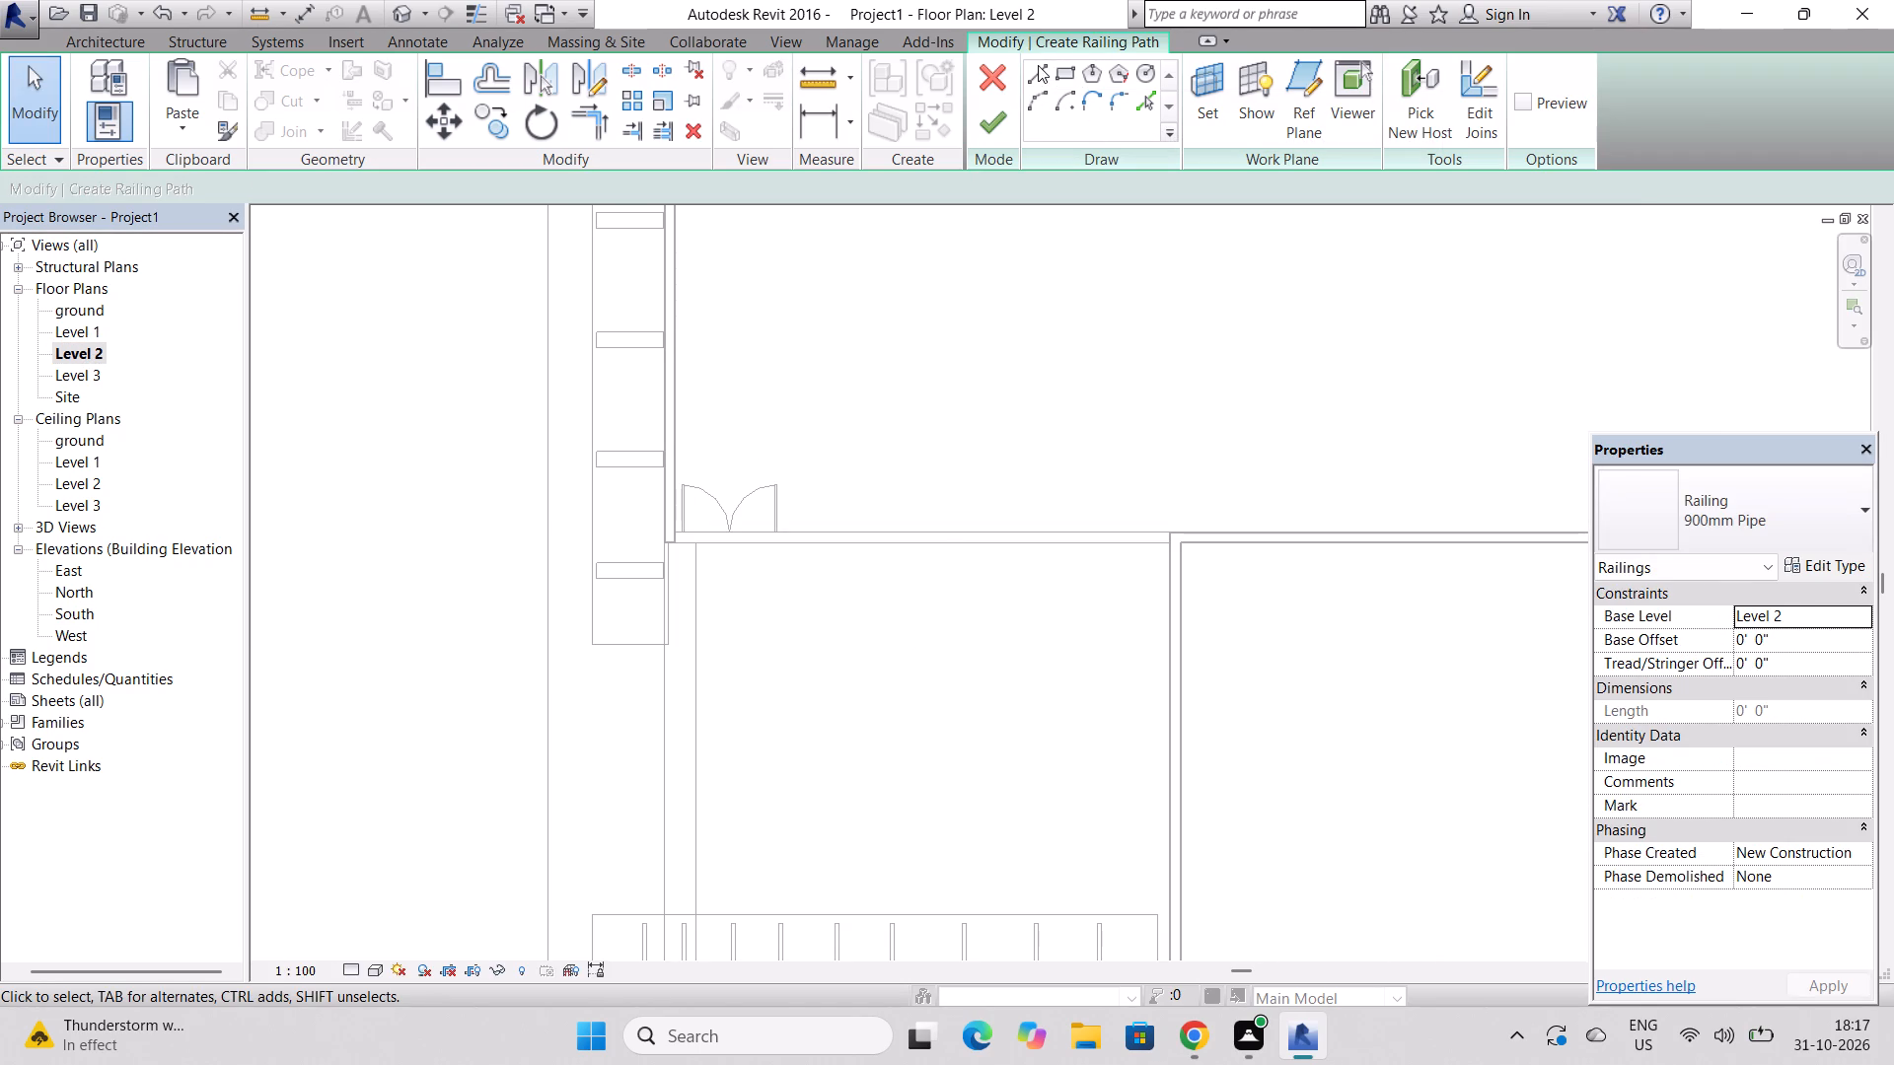
pyautogui.click(1038, 65)
pyautogui.scroll(9, 701, 550)
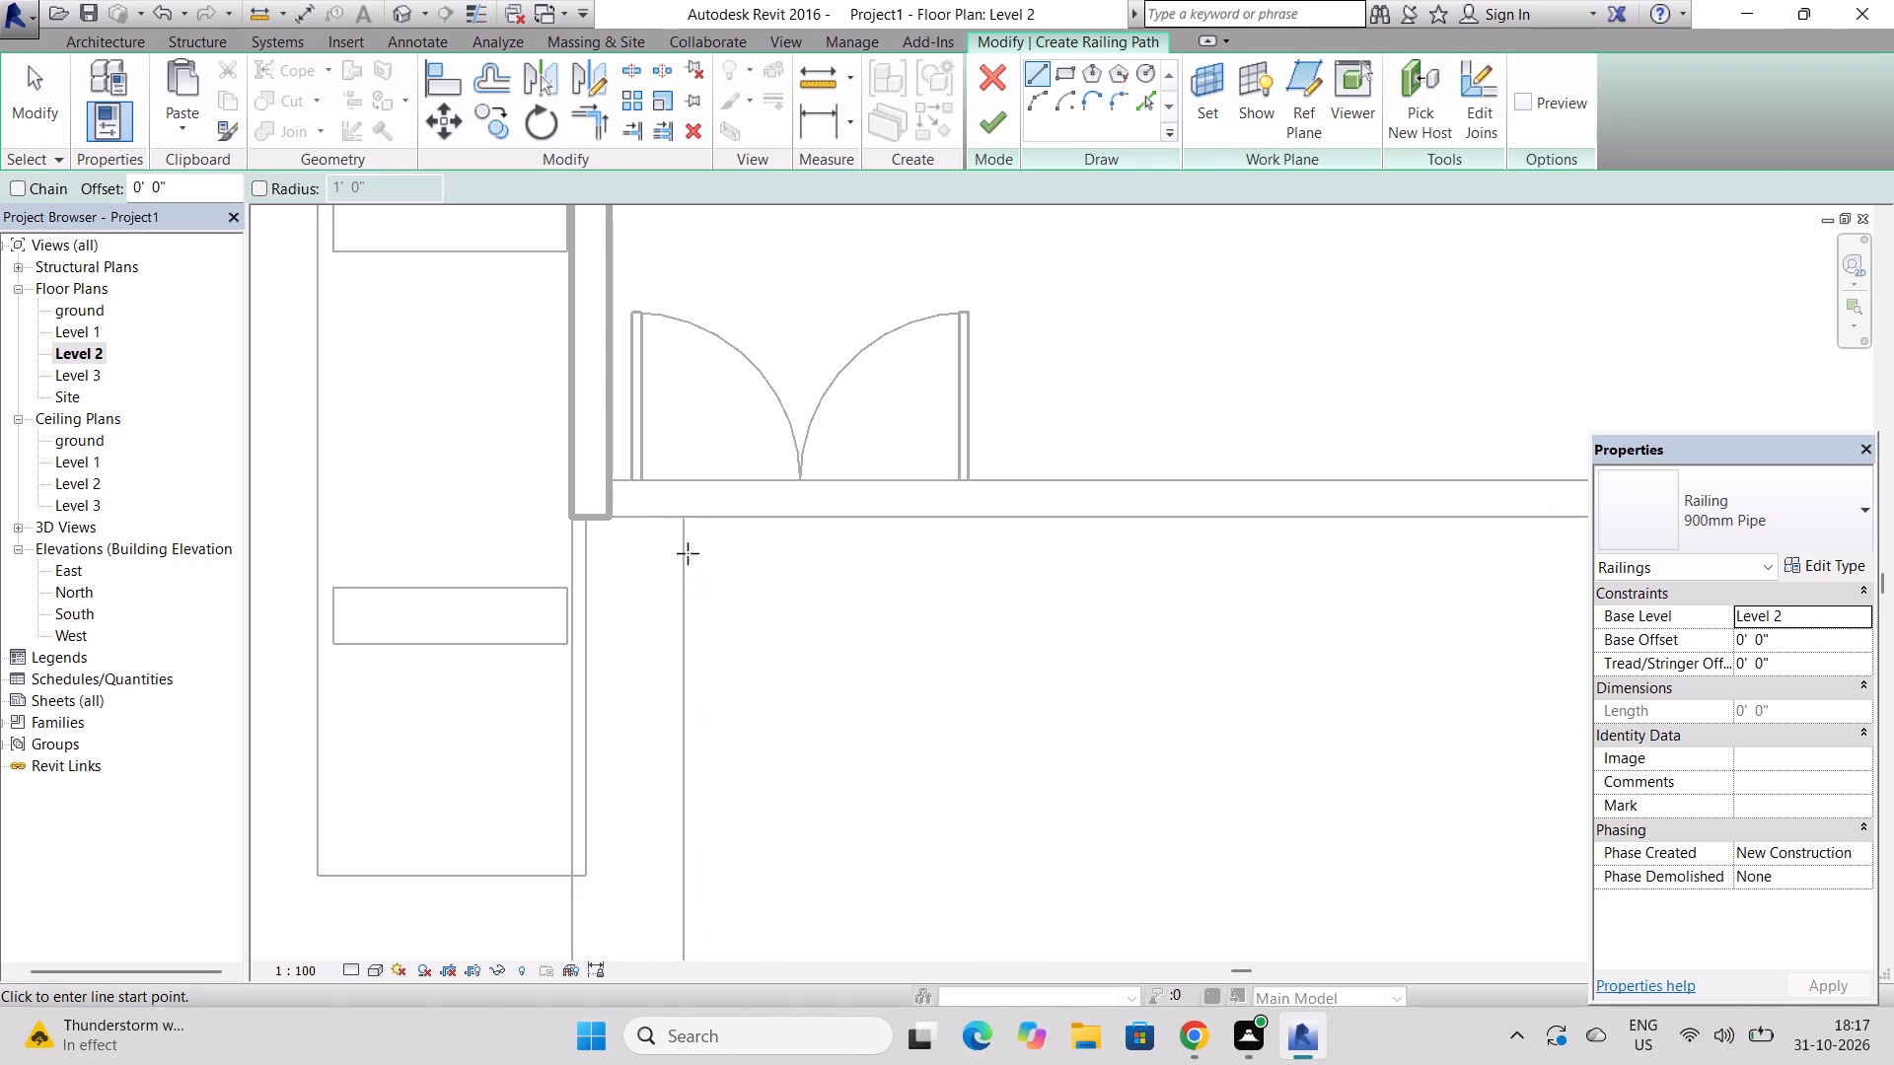
pyautogui.click(619, 511)
pyautogui.scroll(-6, 619, 512)
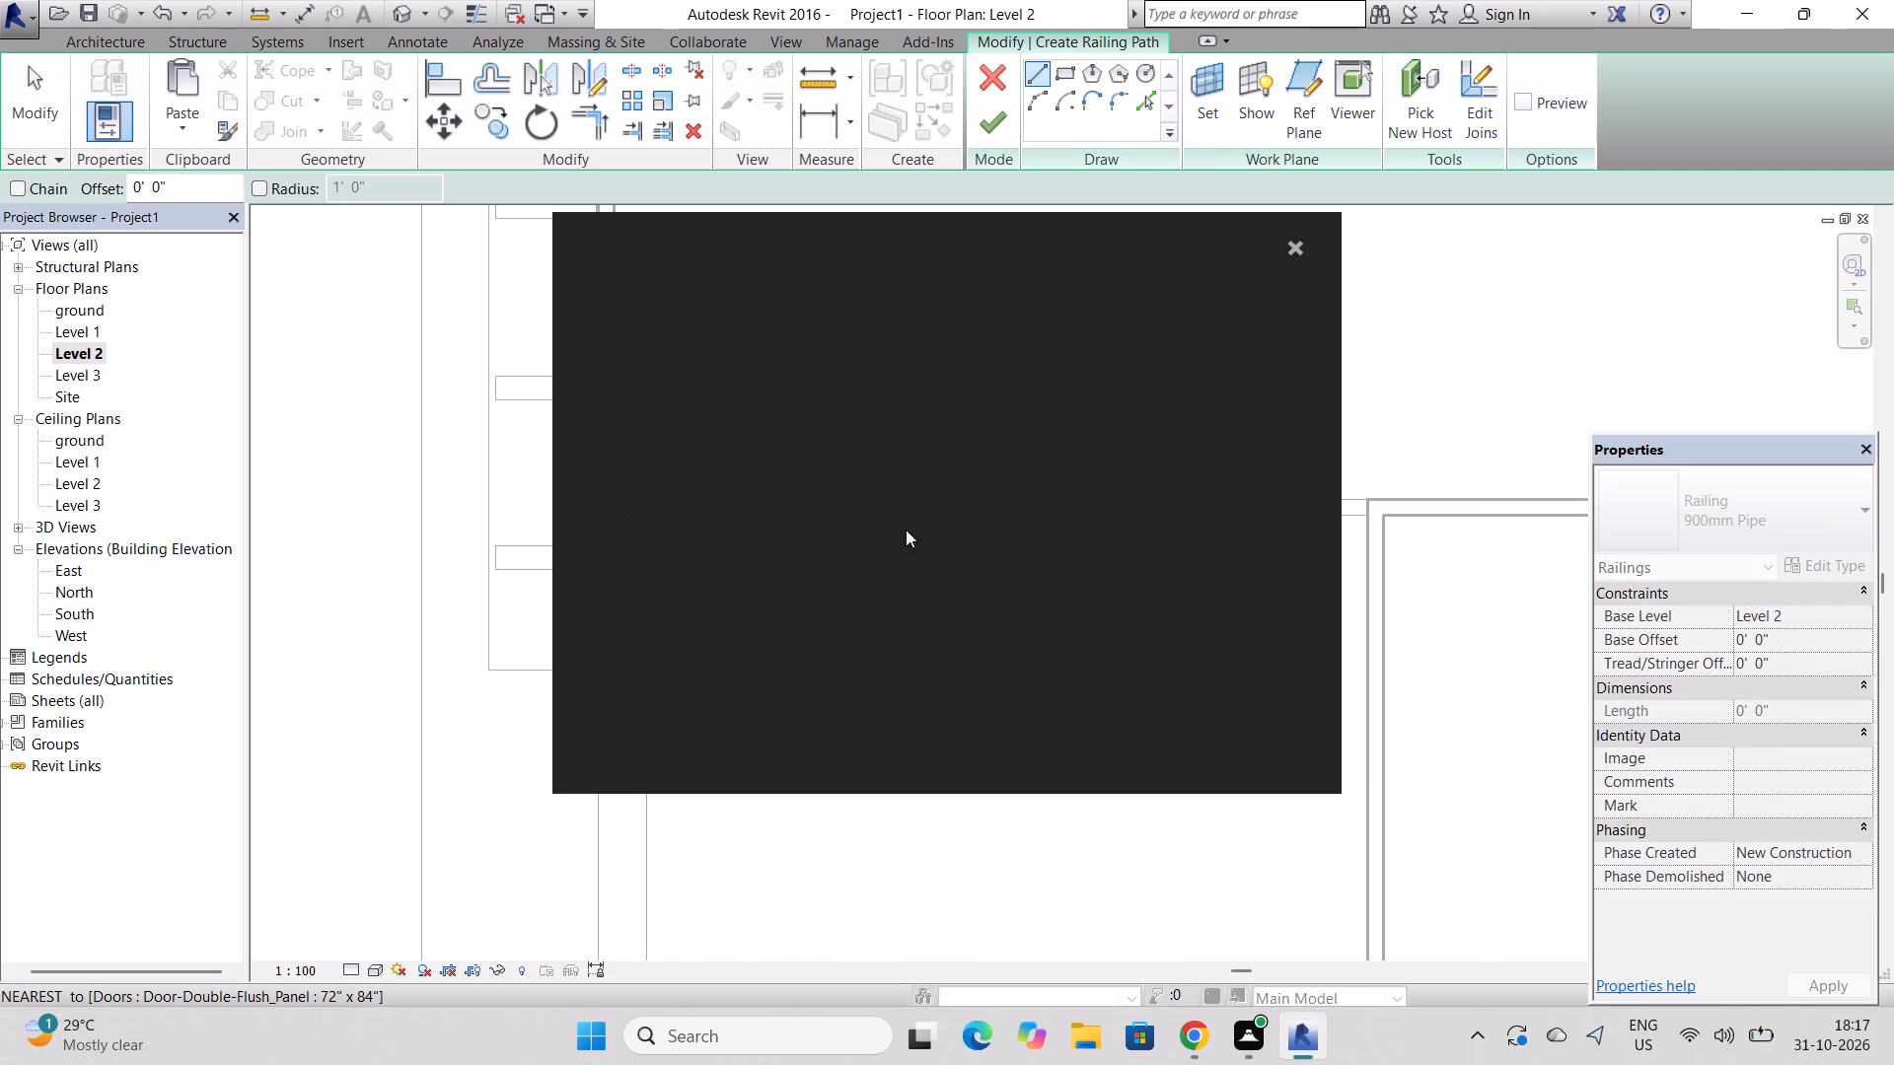
pyautogui.click(1292, 247)
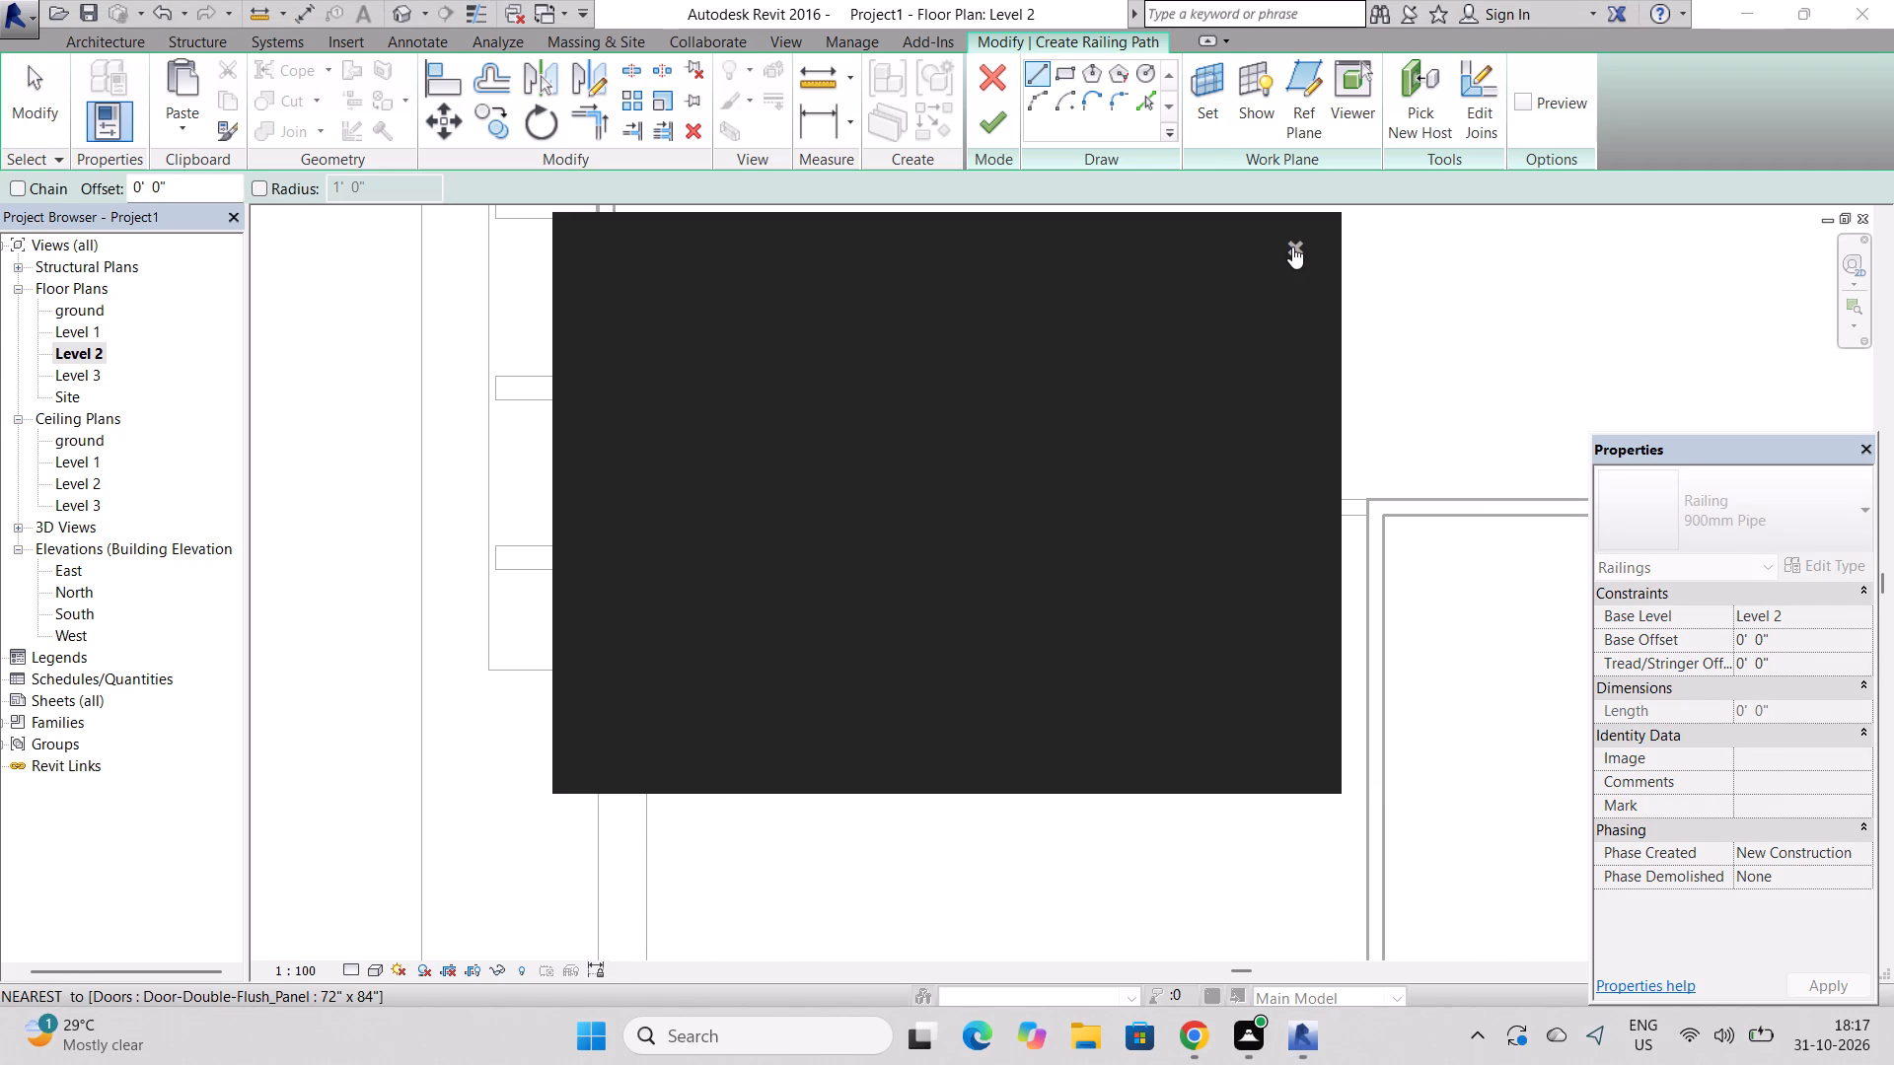
pyautogui.scroll(2, 1329, 542)
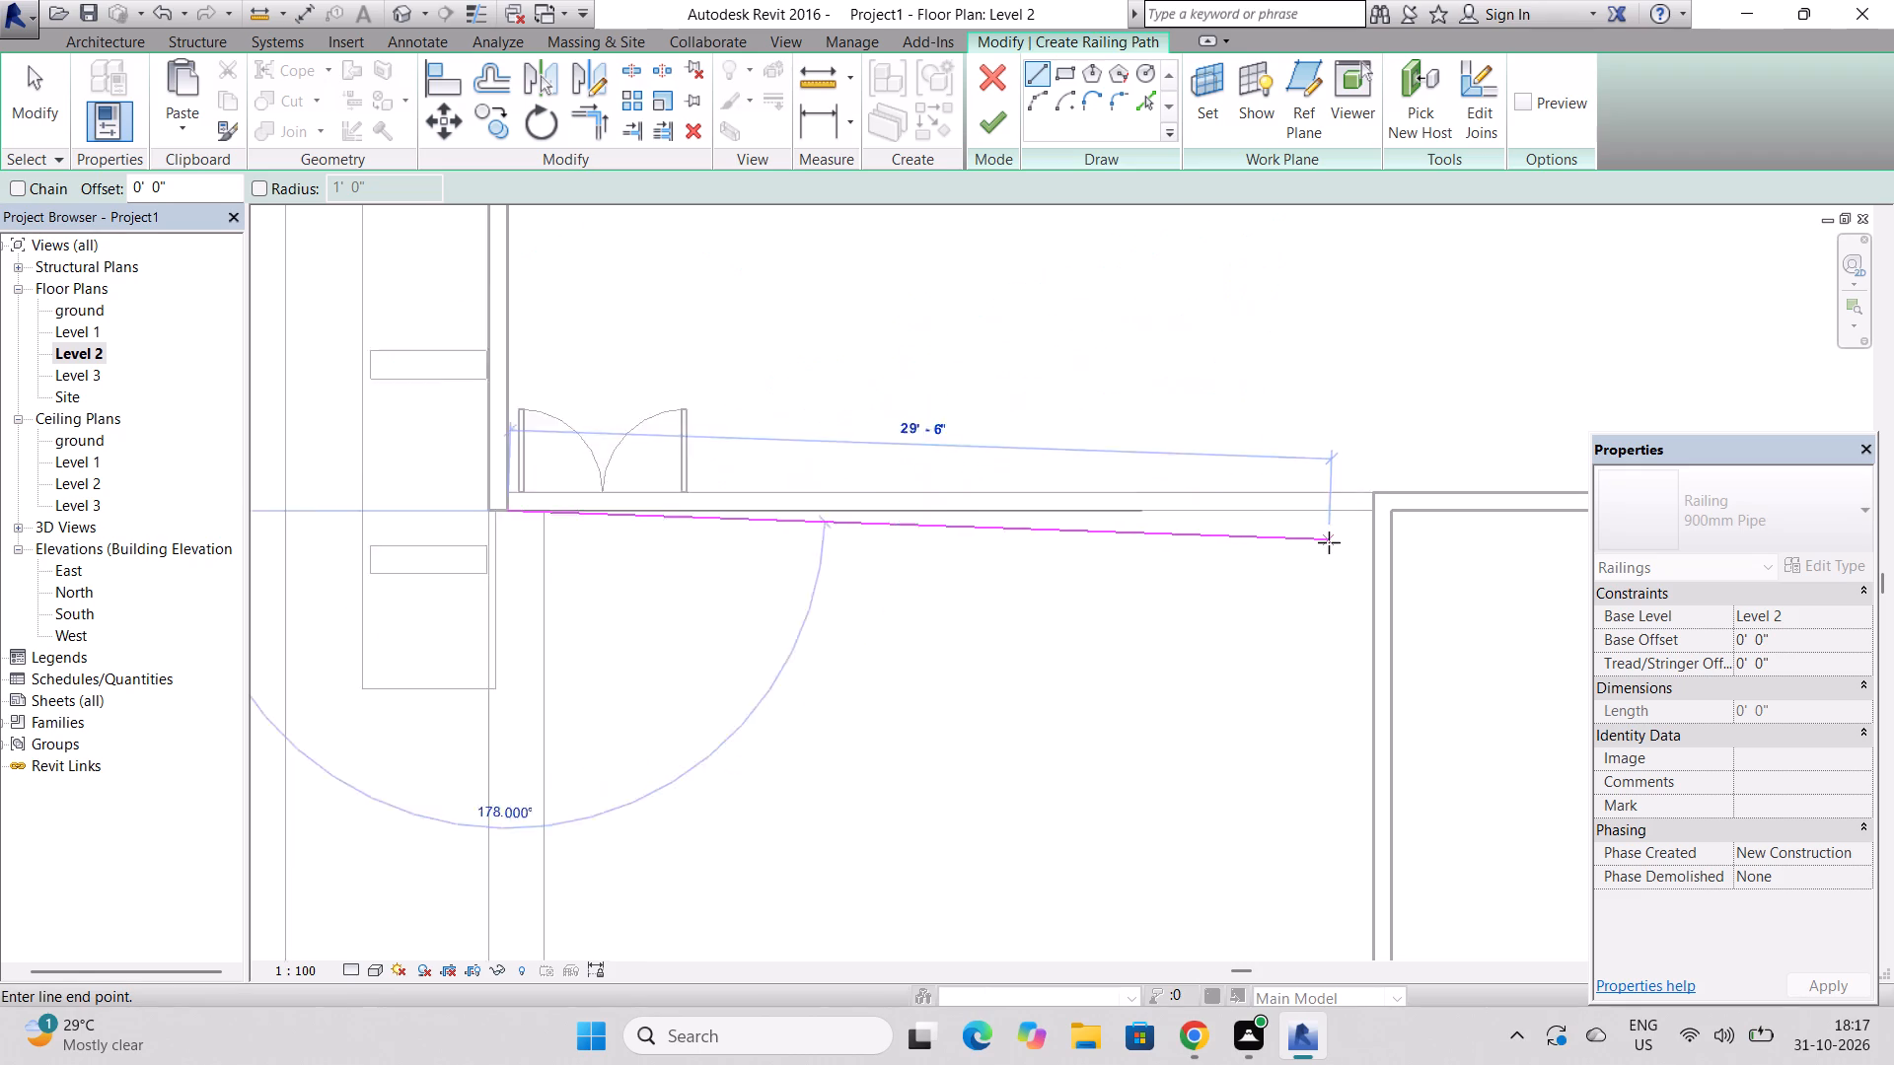
pyautogui.scroll(5, 1329, 542)
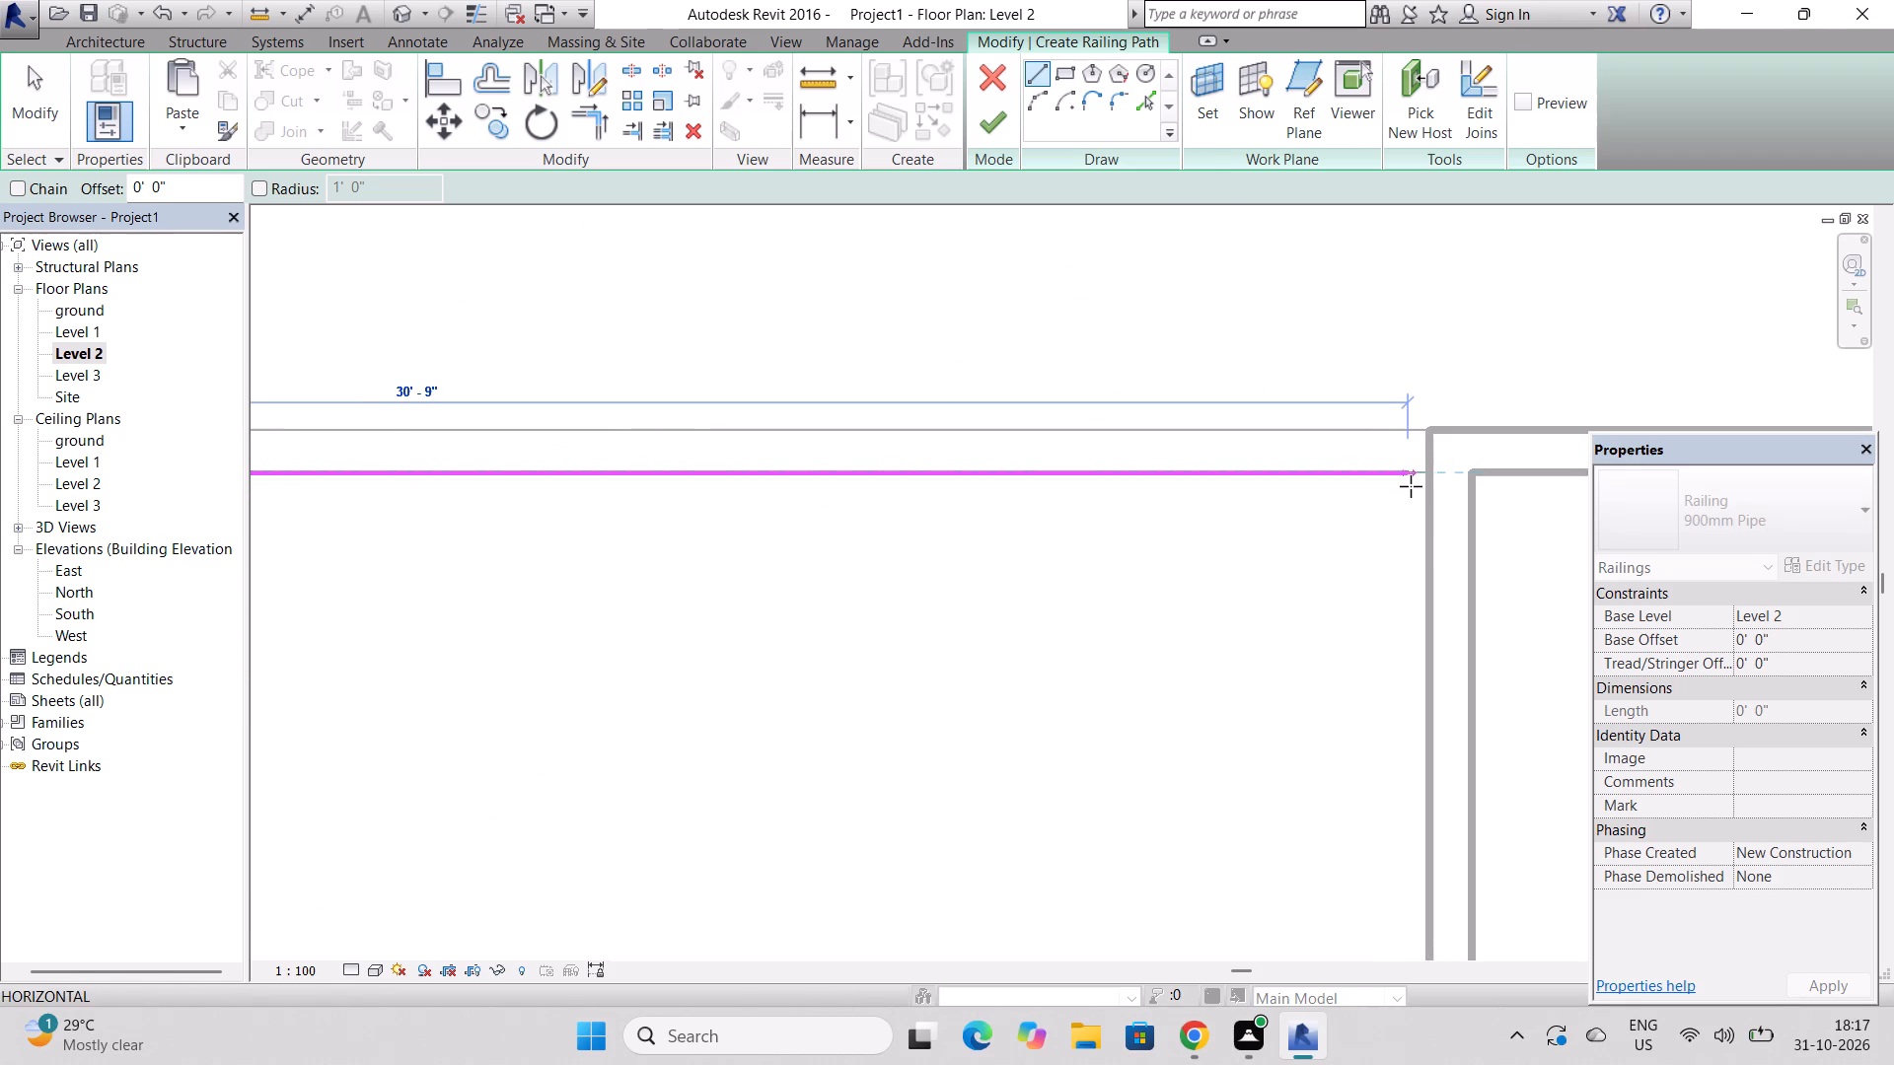
pyautogui.click(1417, 471)
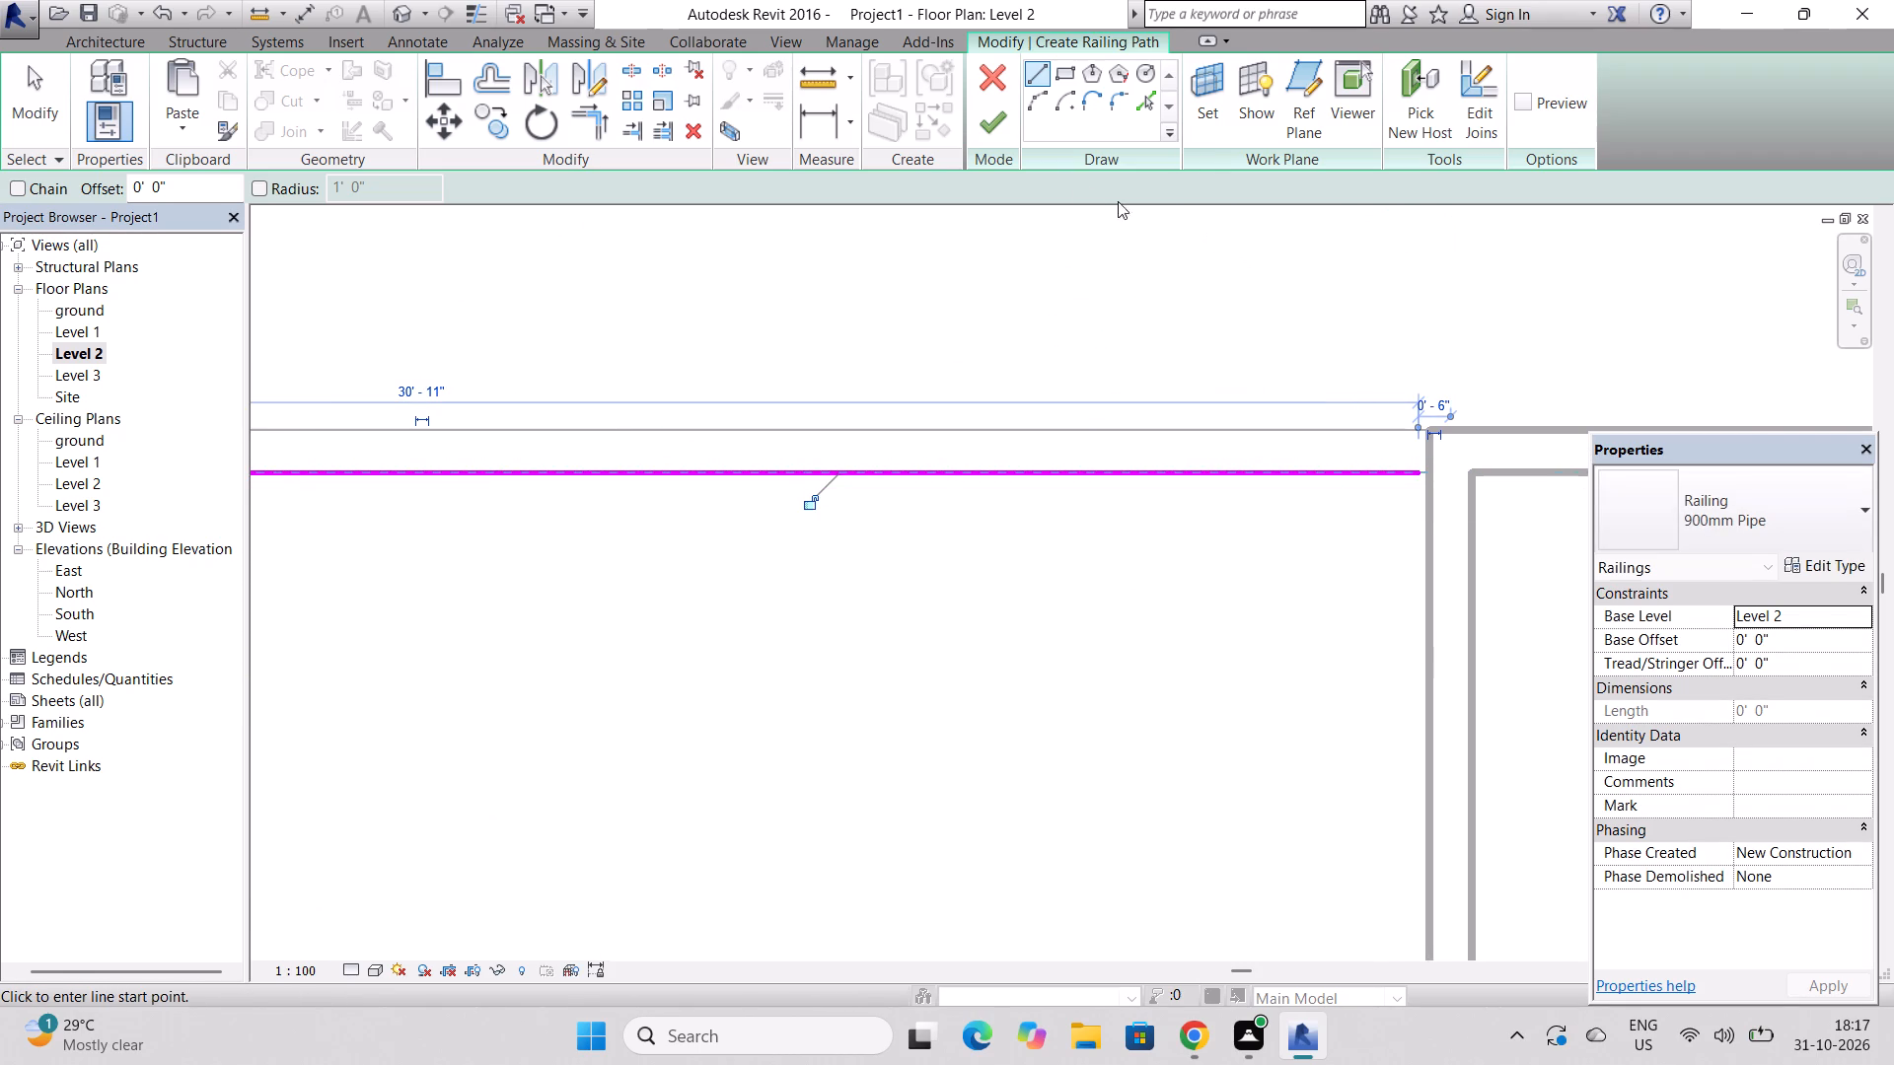
pyautogui.click(990, 131)
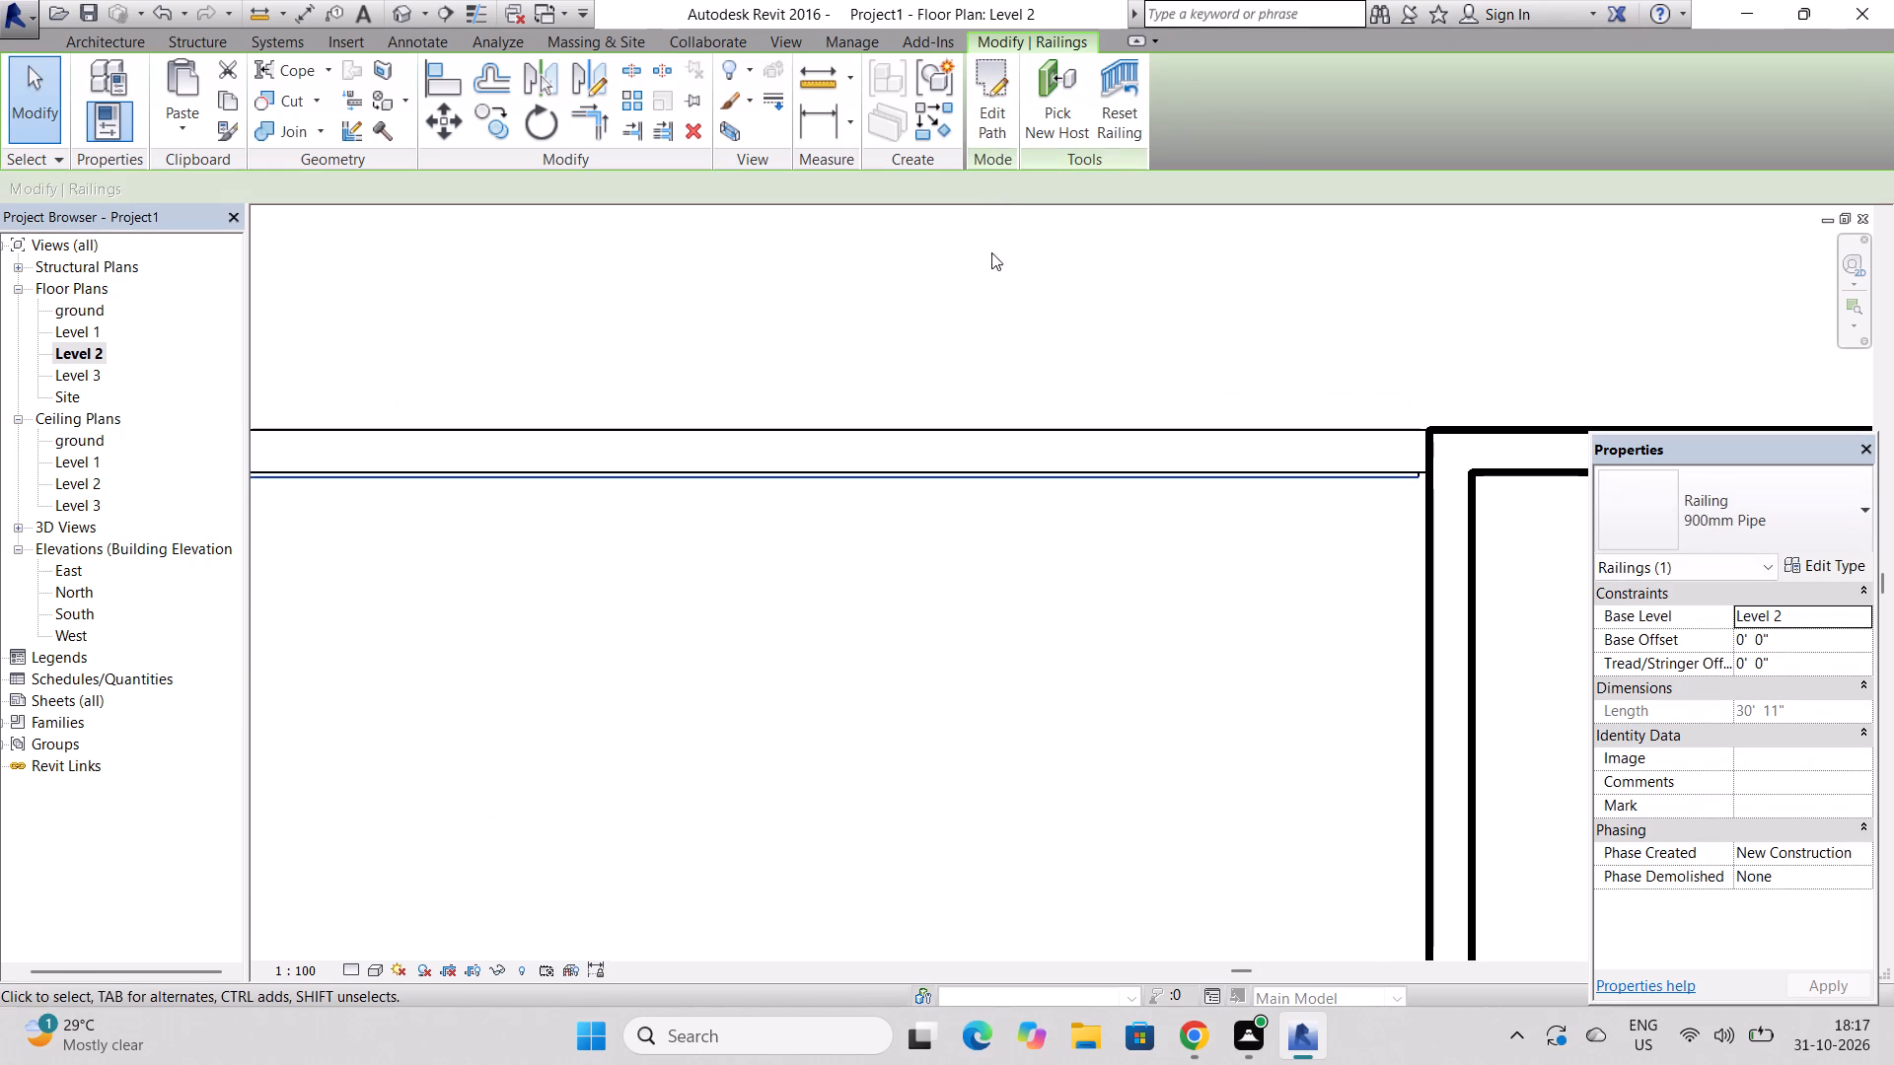
# In the South elevation, raise the new 900mm Pipe railing onto the connecting wall's top edge, at a base offset of about 3' 11".
pyautogui.scroll(-3, 973, 425)
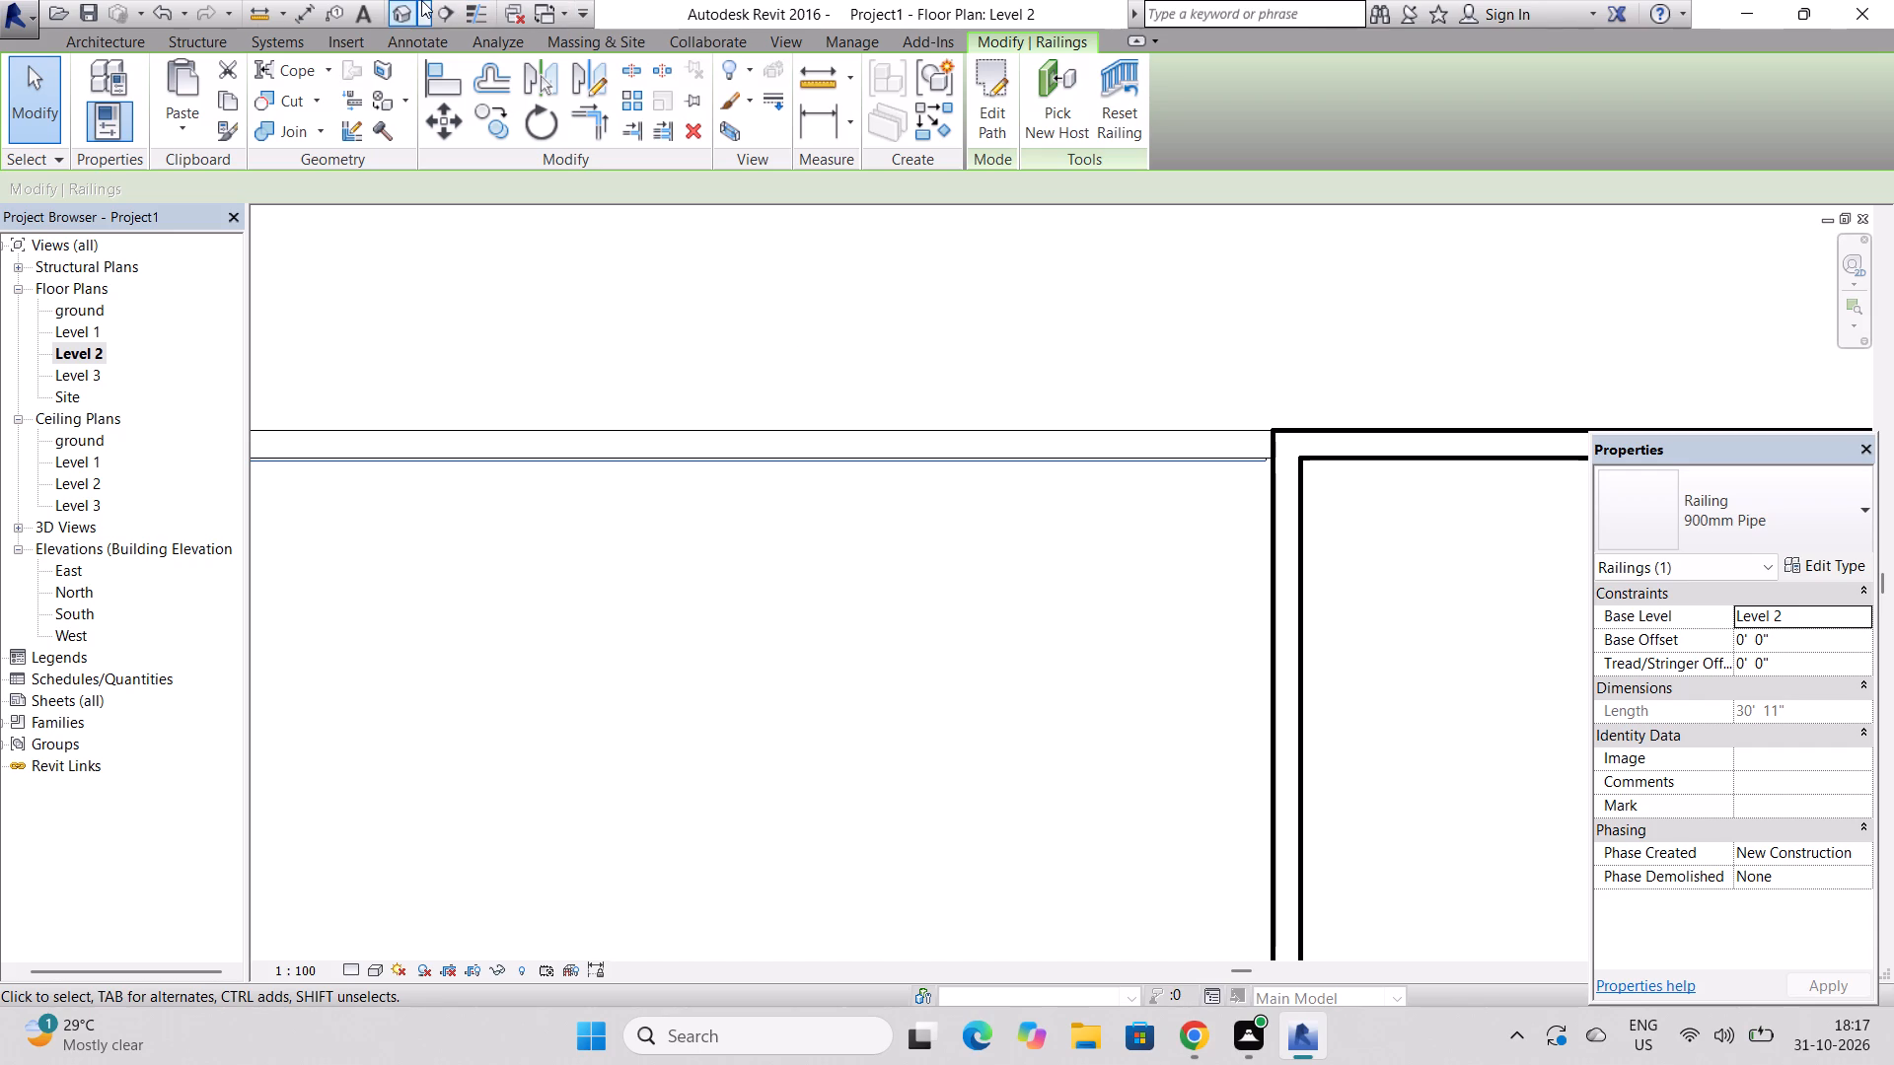
pyautogui.click(408, 7)
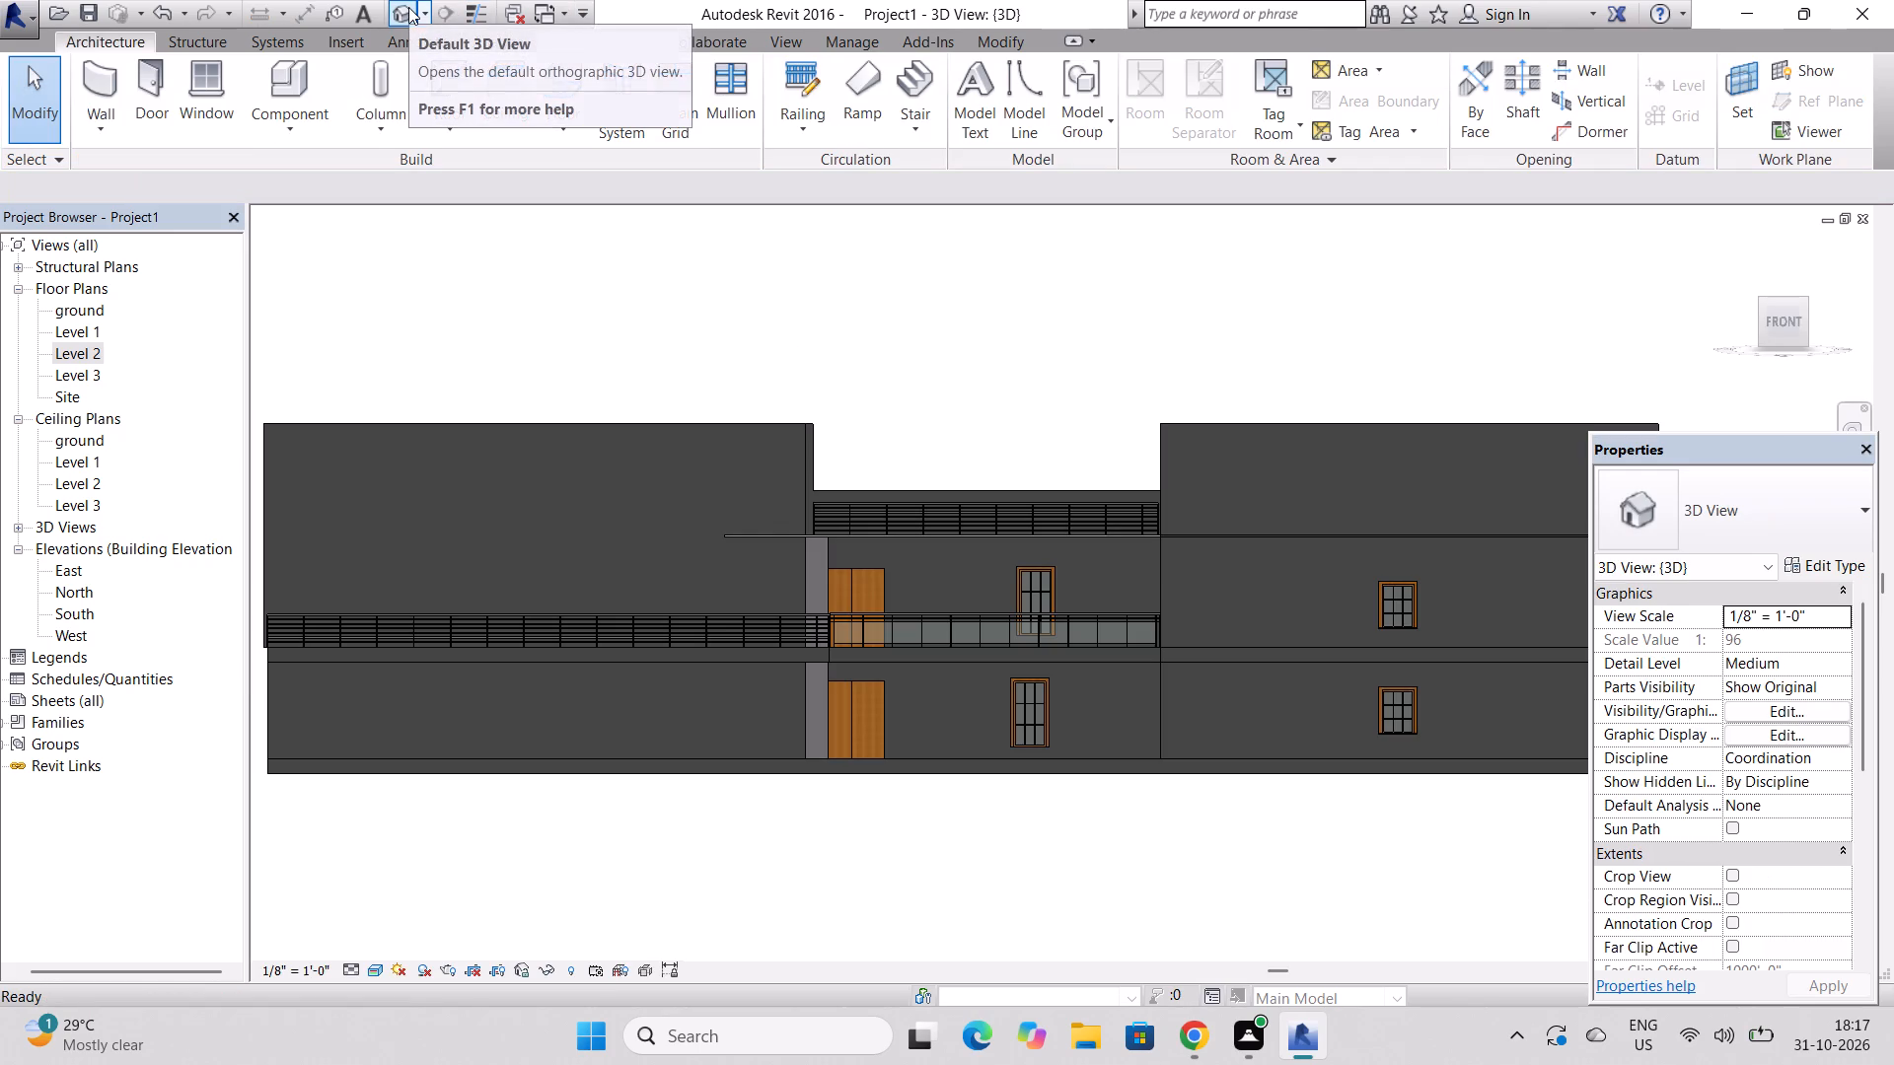
pyautogui.scroll(5, 942, 519)
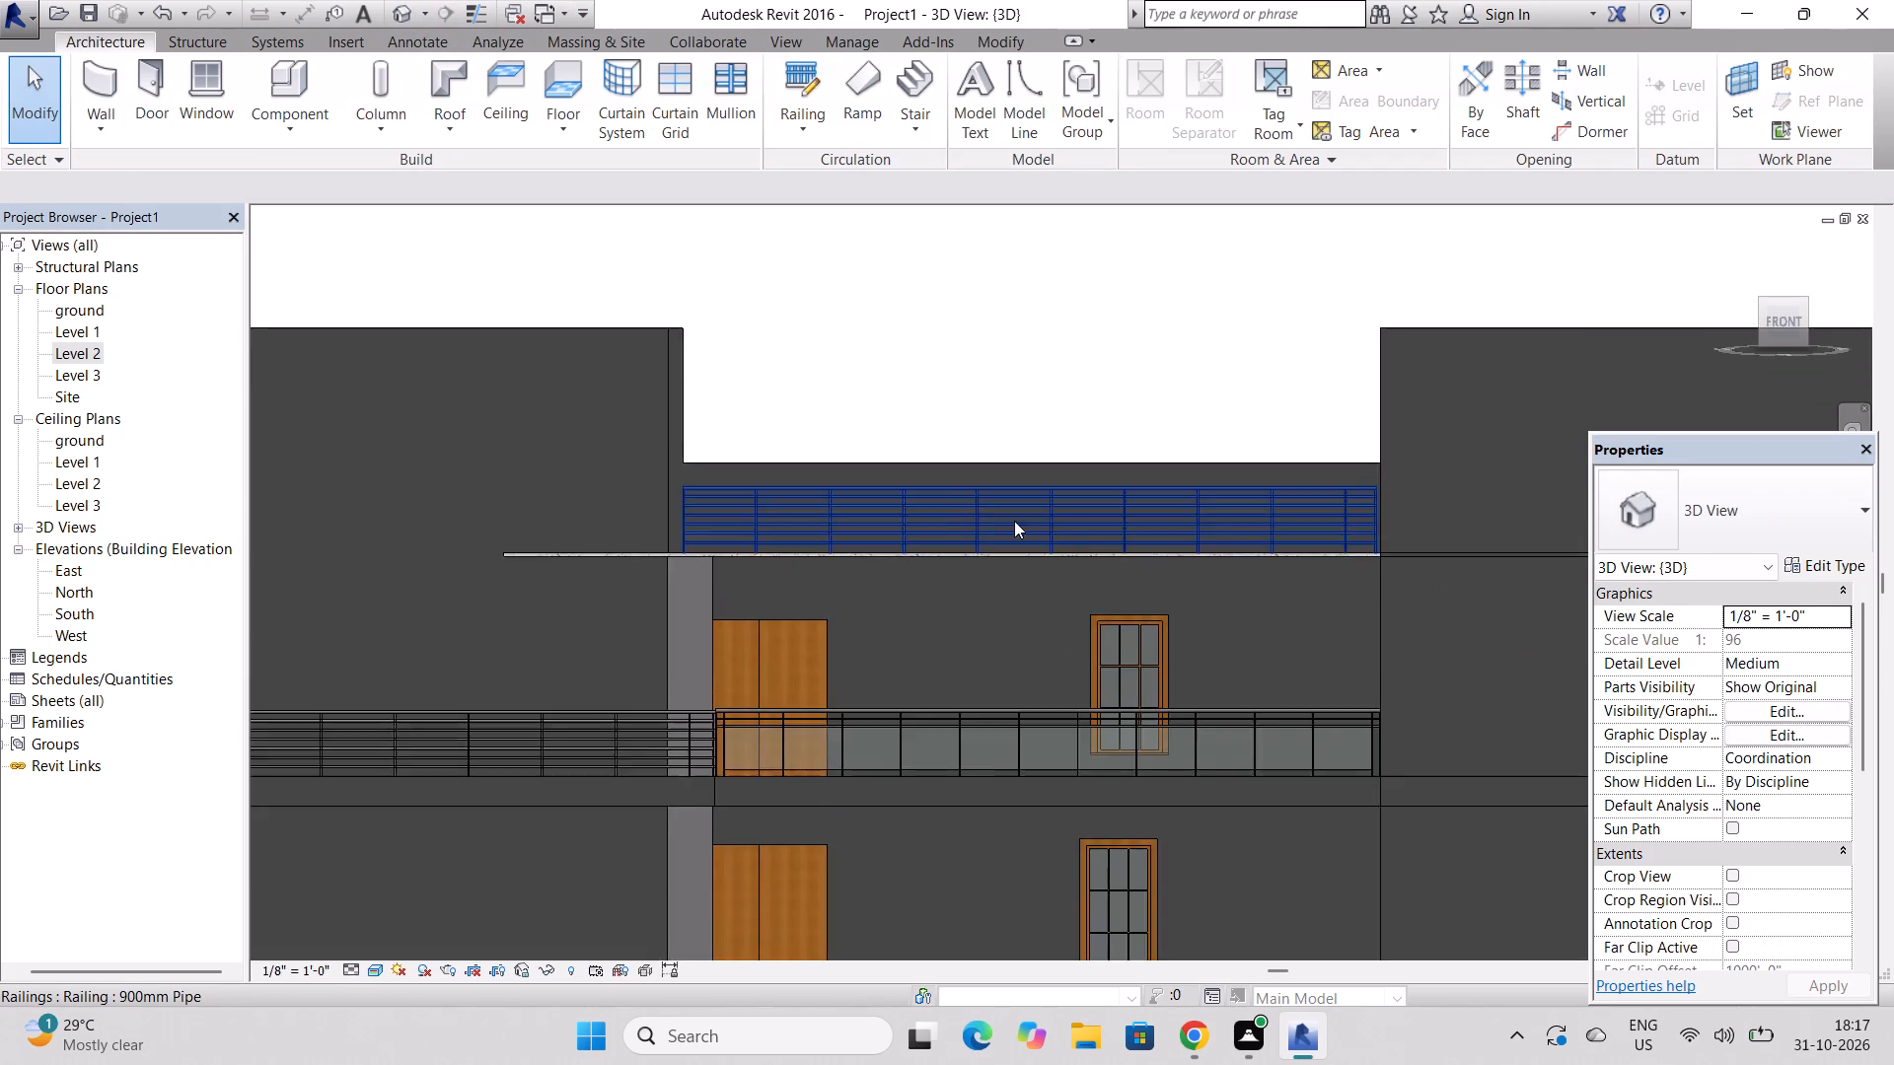
pyautogui.scroll(5, 1014, 521)
pyautogui.scroll(-4, 612, 521)
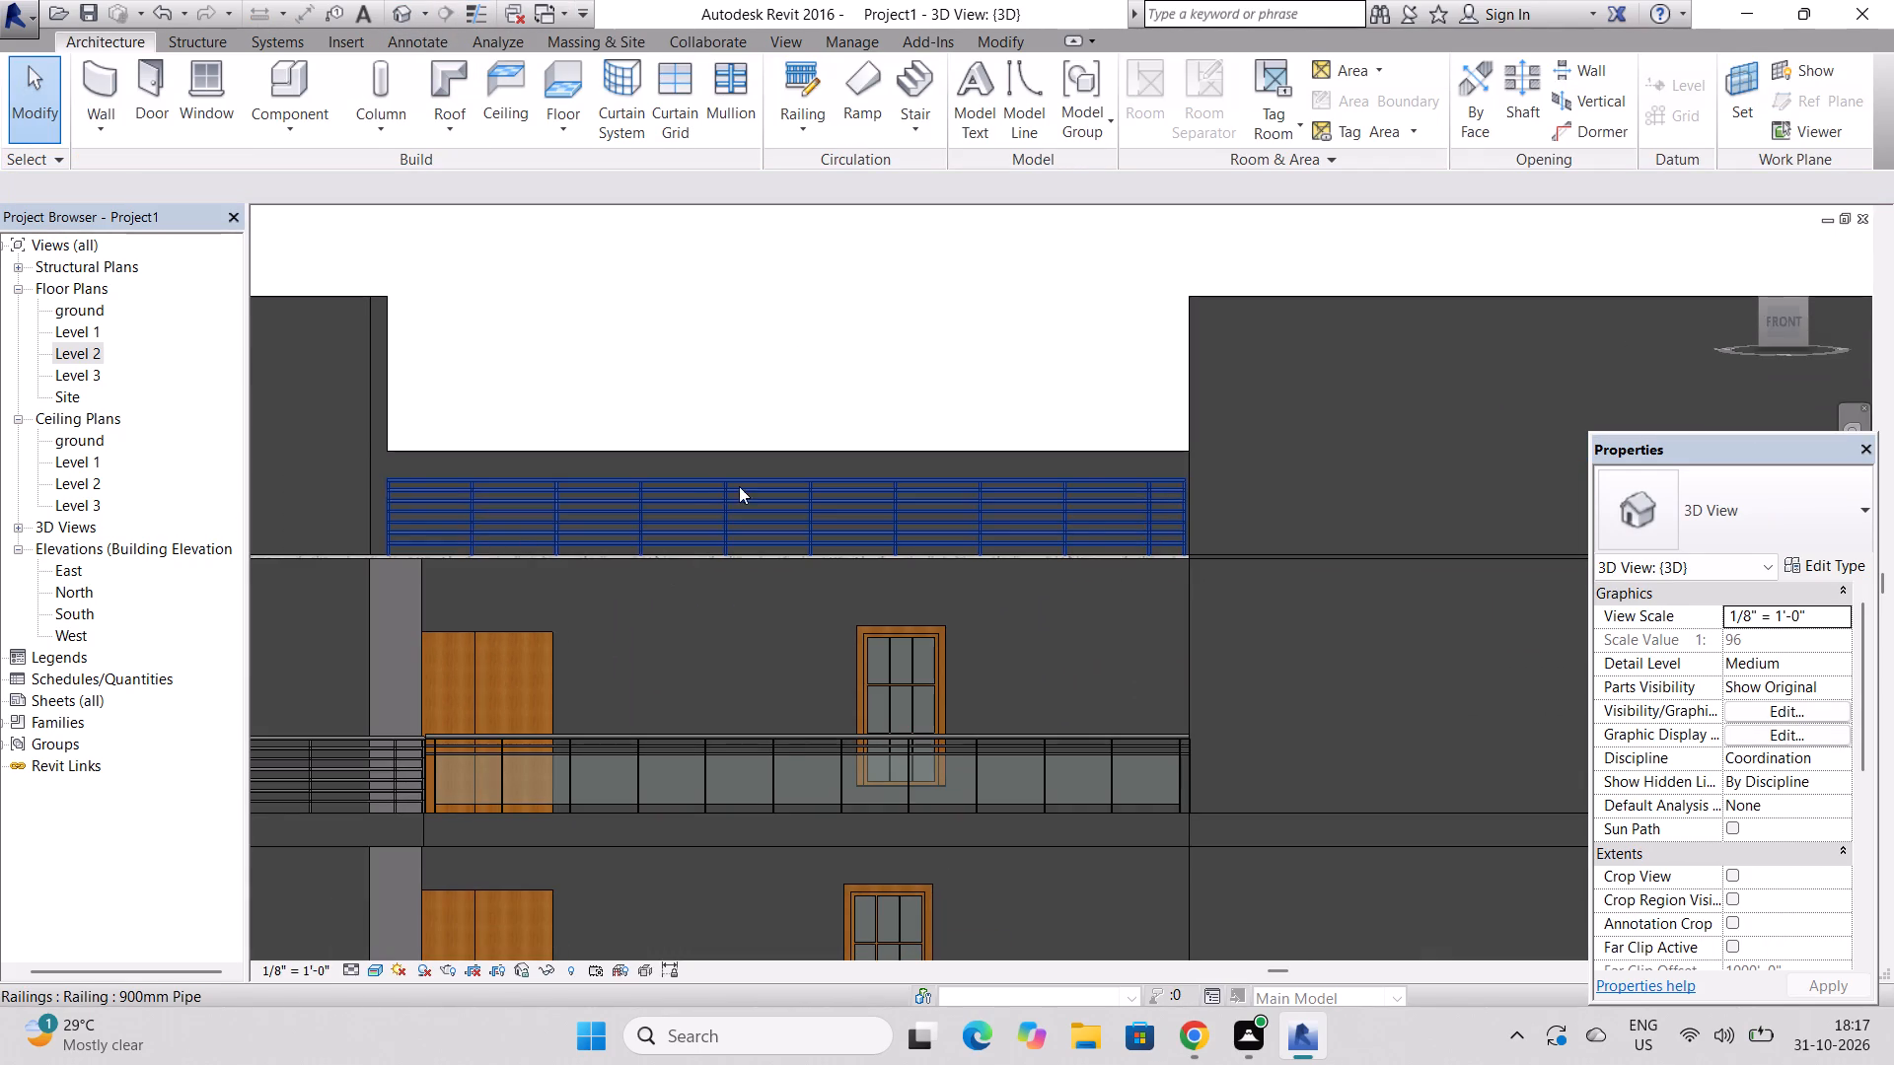
pyautogui.scroll(4, 899, 472)
pyautogui.click(908, 482)
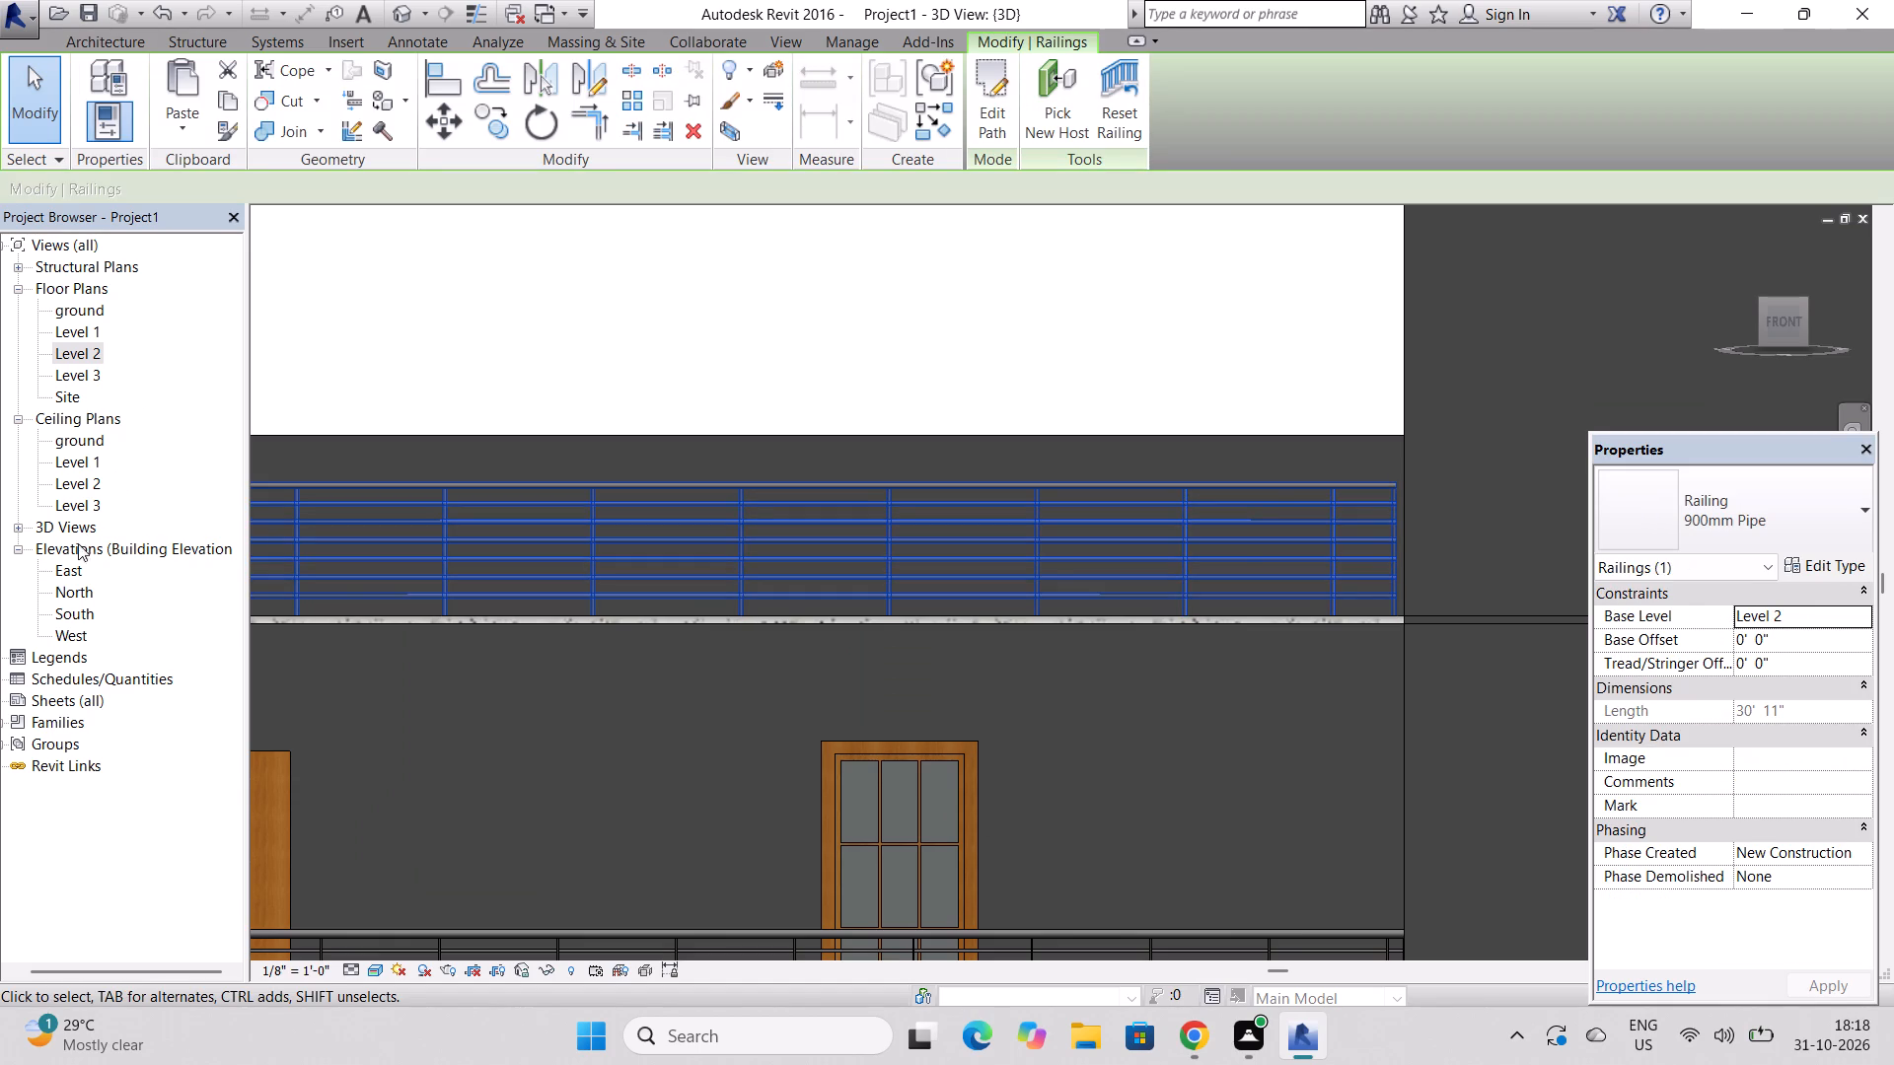
pyautogui.doubleClick(77, 609)
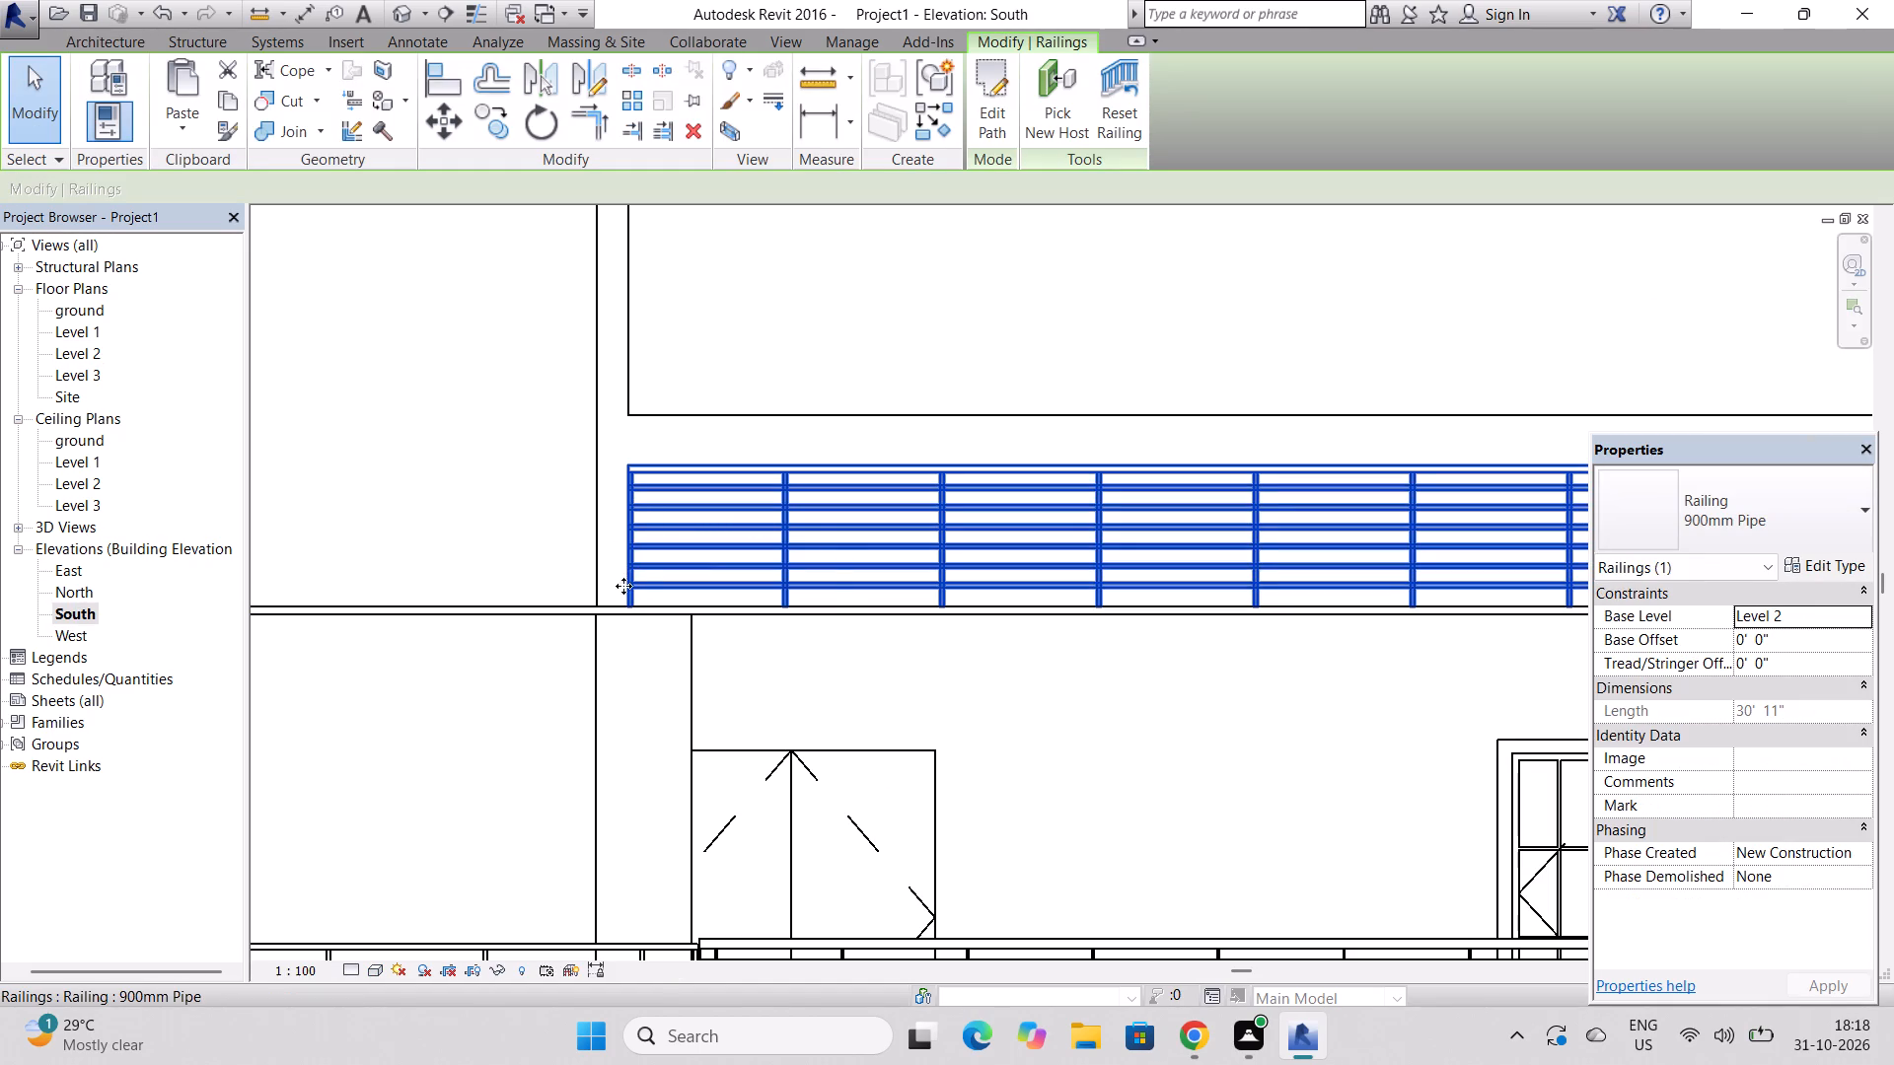
pyautogui.moveTo(628, 604); pyautogui.dragTo(626, 537)
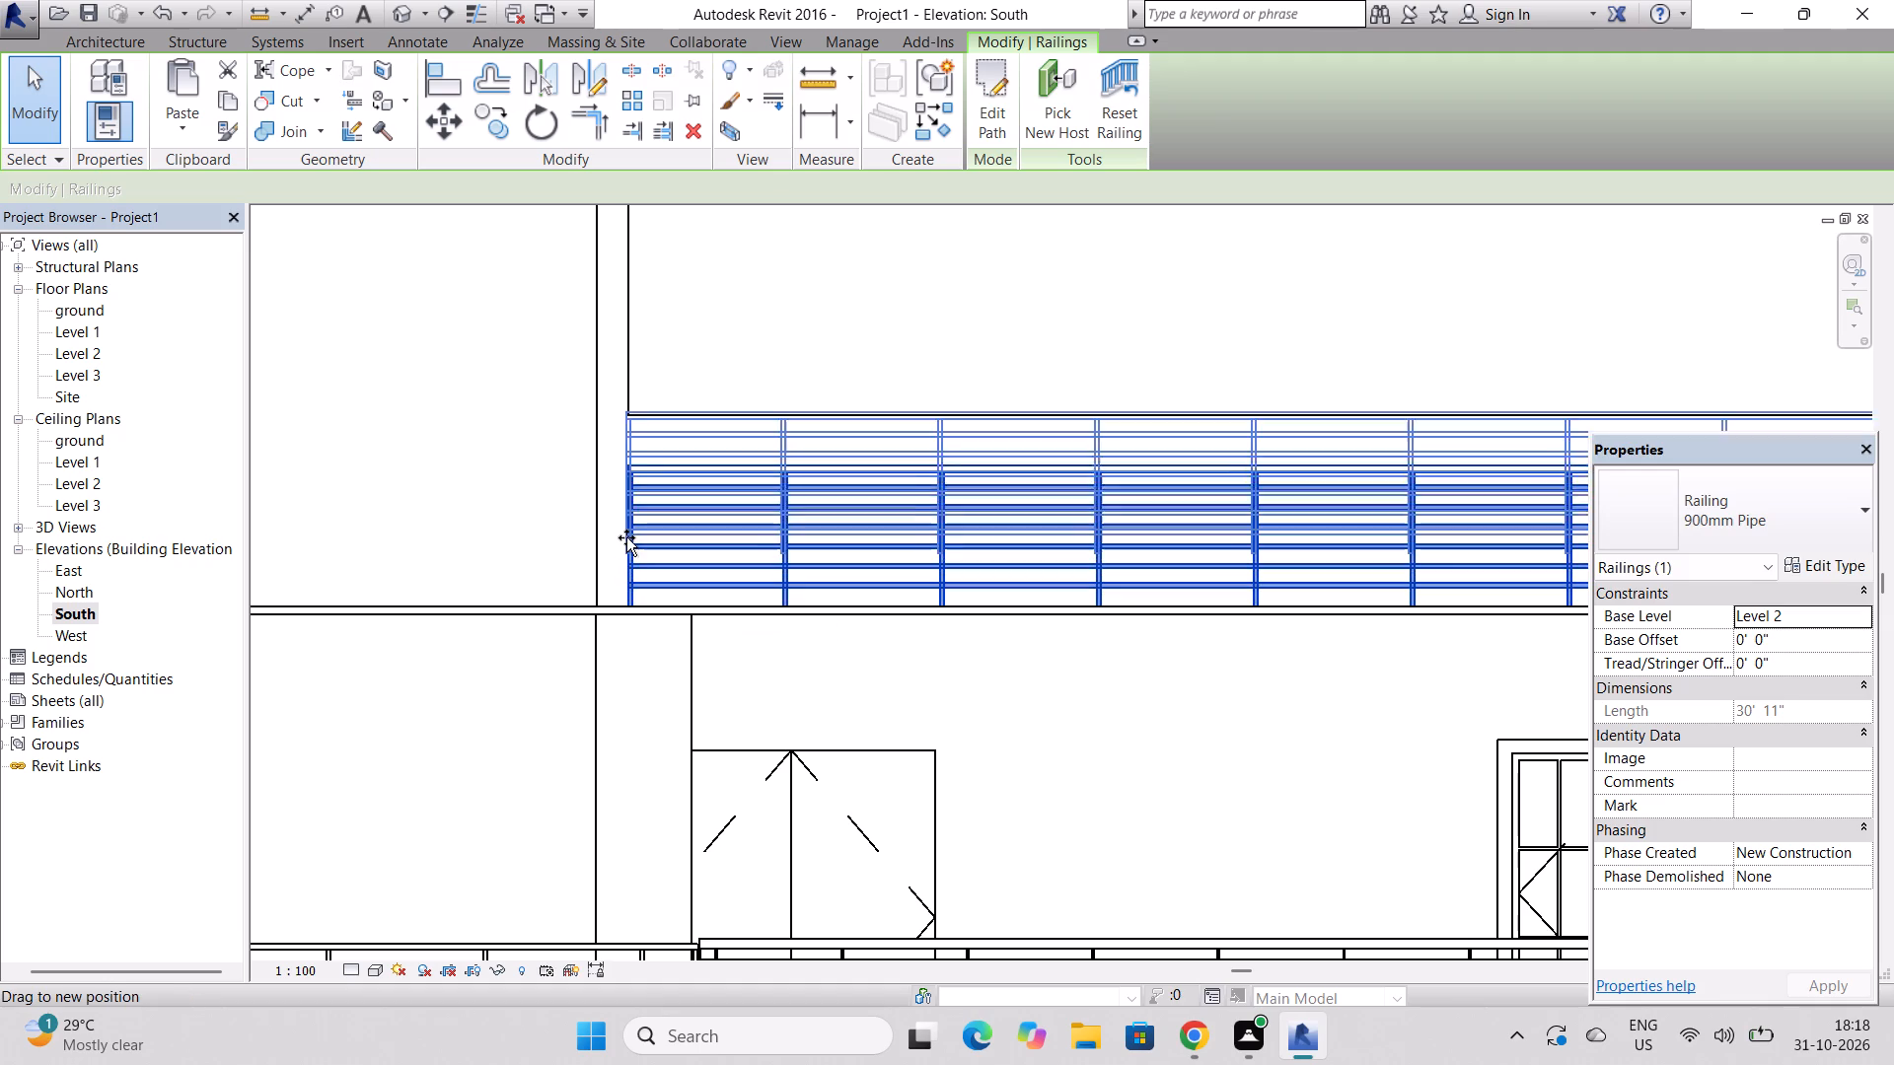
pyautogui.moveTo(626, 537); pyautogui.dragTo(634, 429)
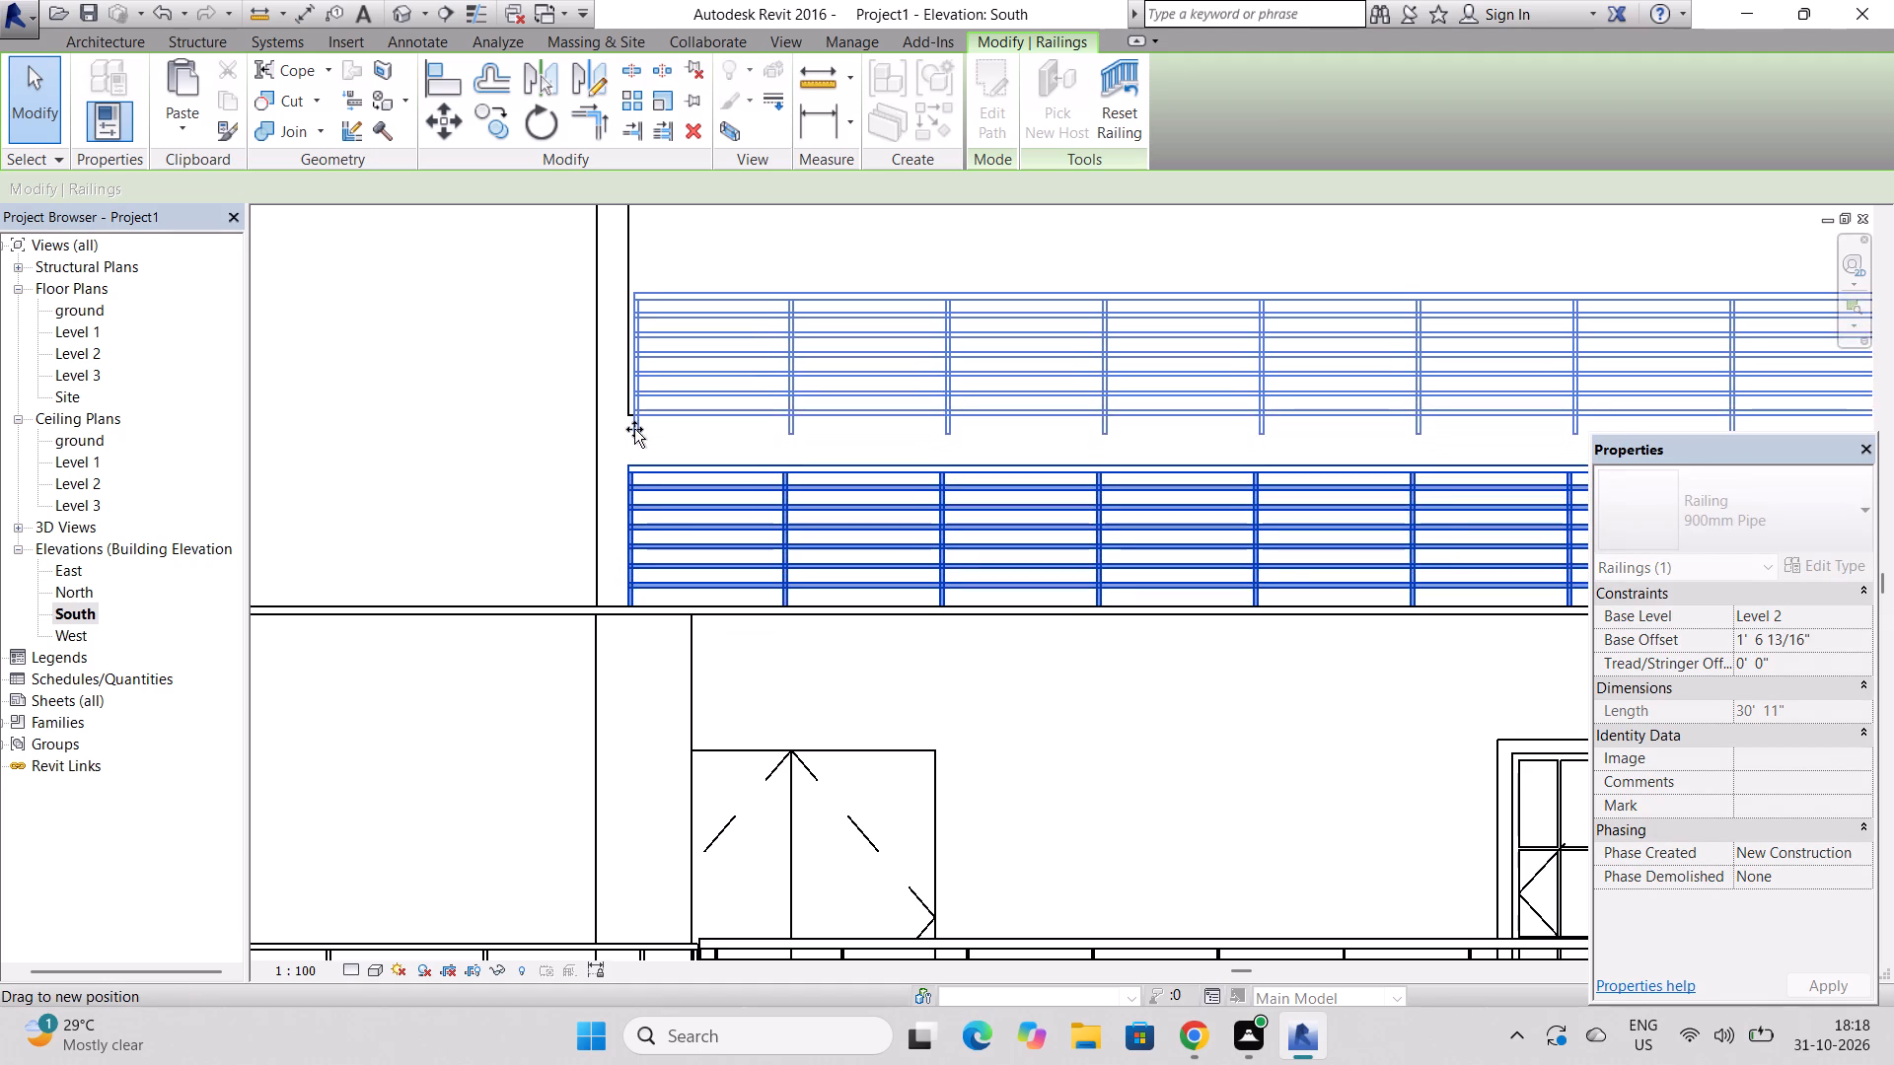
pyautogui.moveTo(634, 429); pyautogui.dragTo(634, 410)
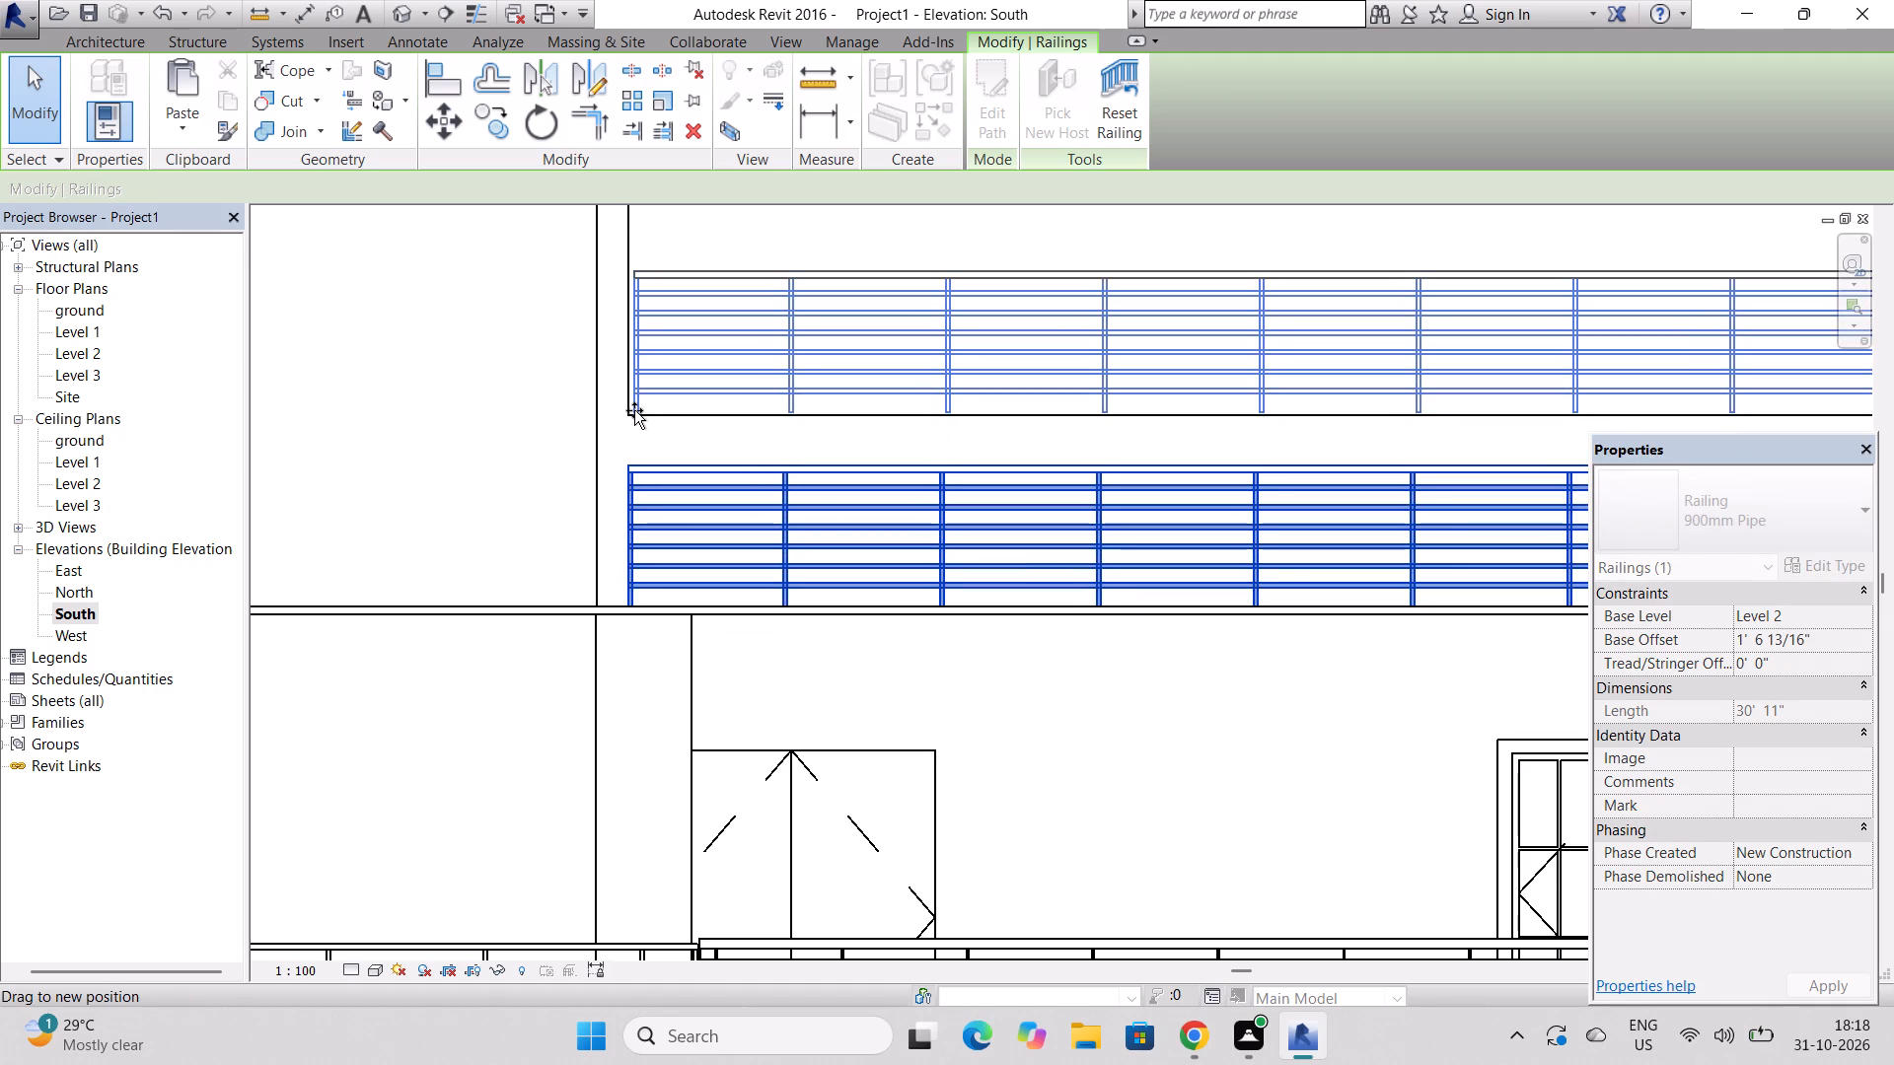
pyautogui.moveTo(634, 410); pyautogui.dragTo(634, 416)
pyautogui.click(634, 416)
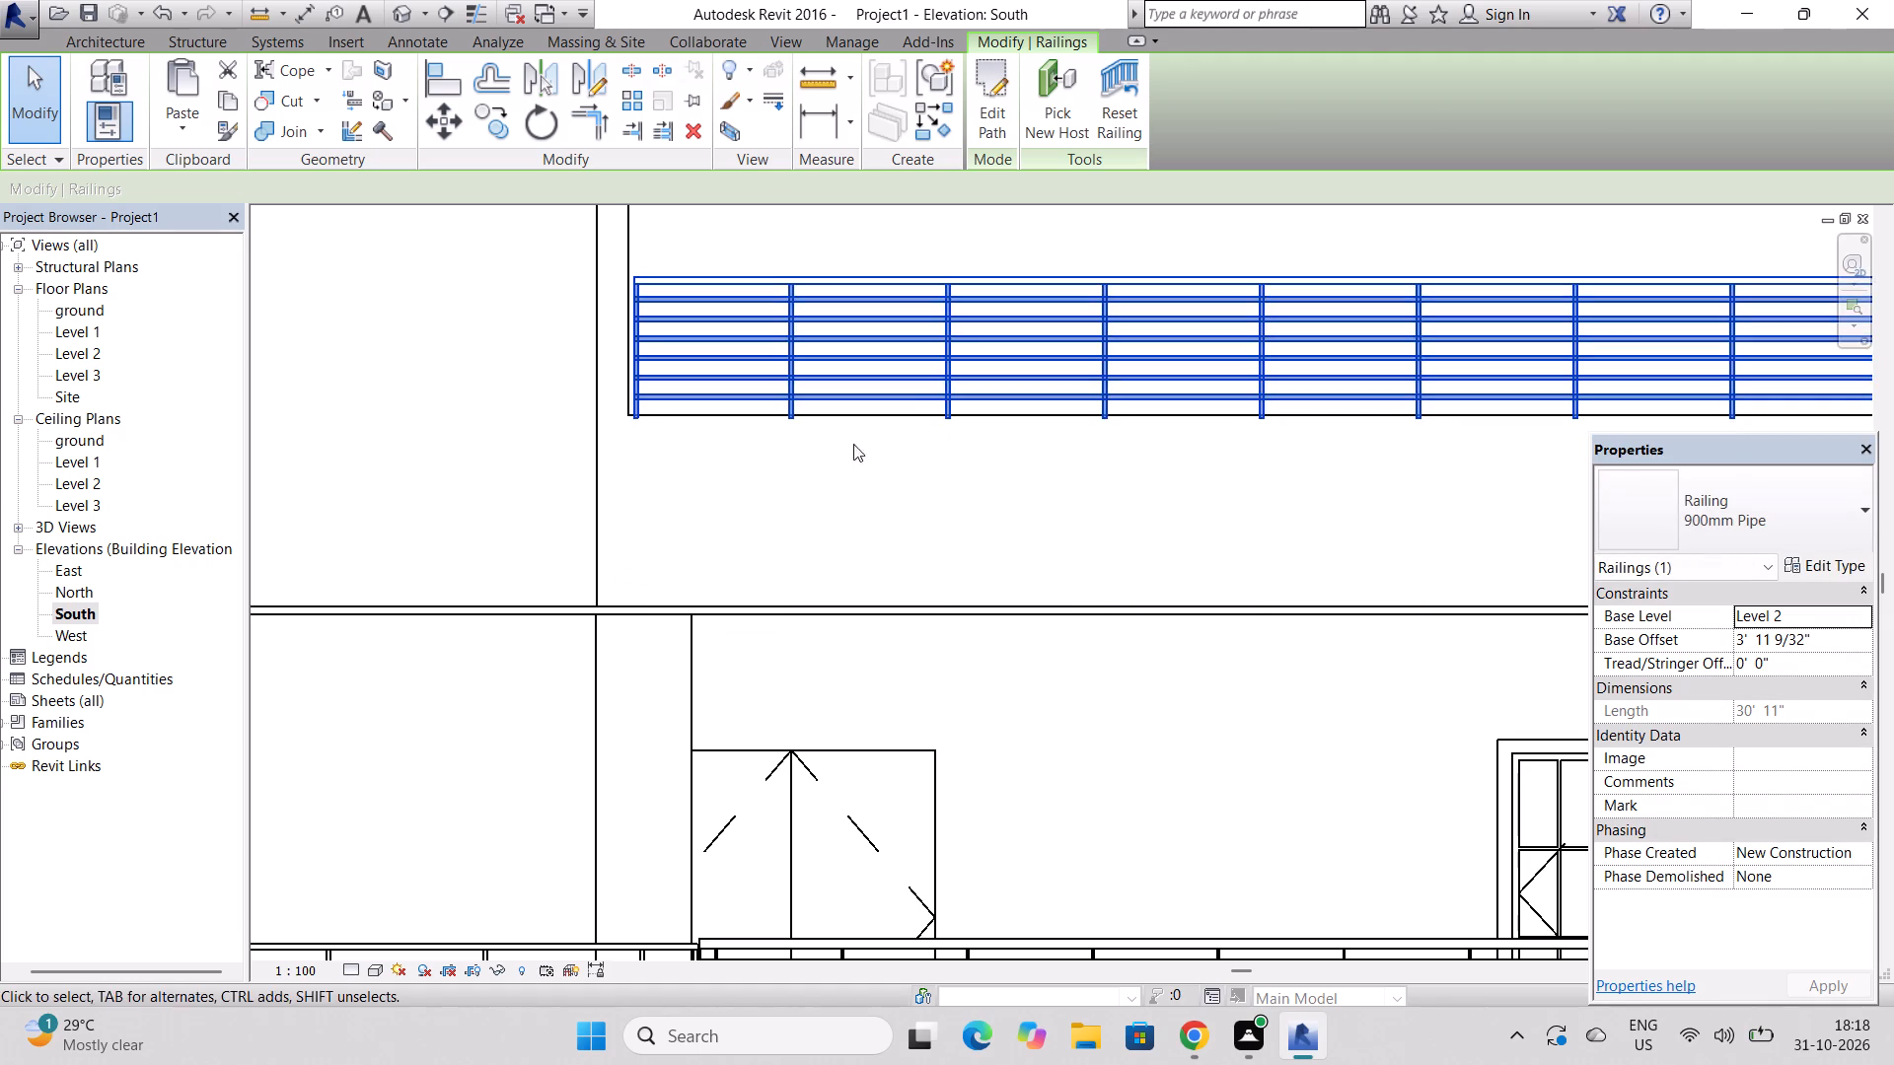
# Examine the raised railing's fit on the connecting wall's top edge in the South elevation and the front 3D view.
pyautogui.scroll(9, 921, 401)
pyautogui.scroll(-3, 805, 598)
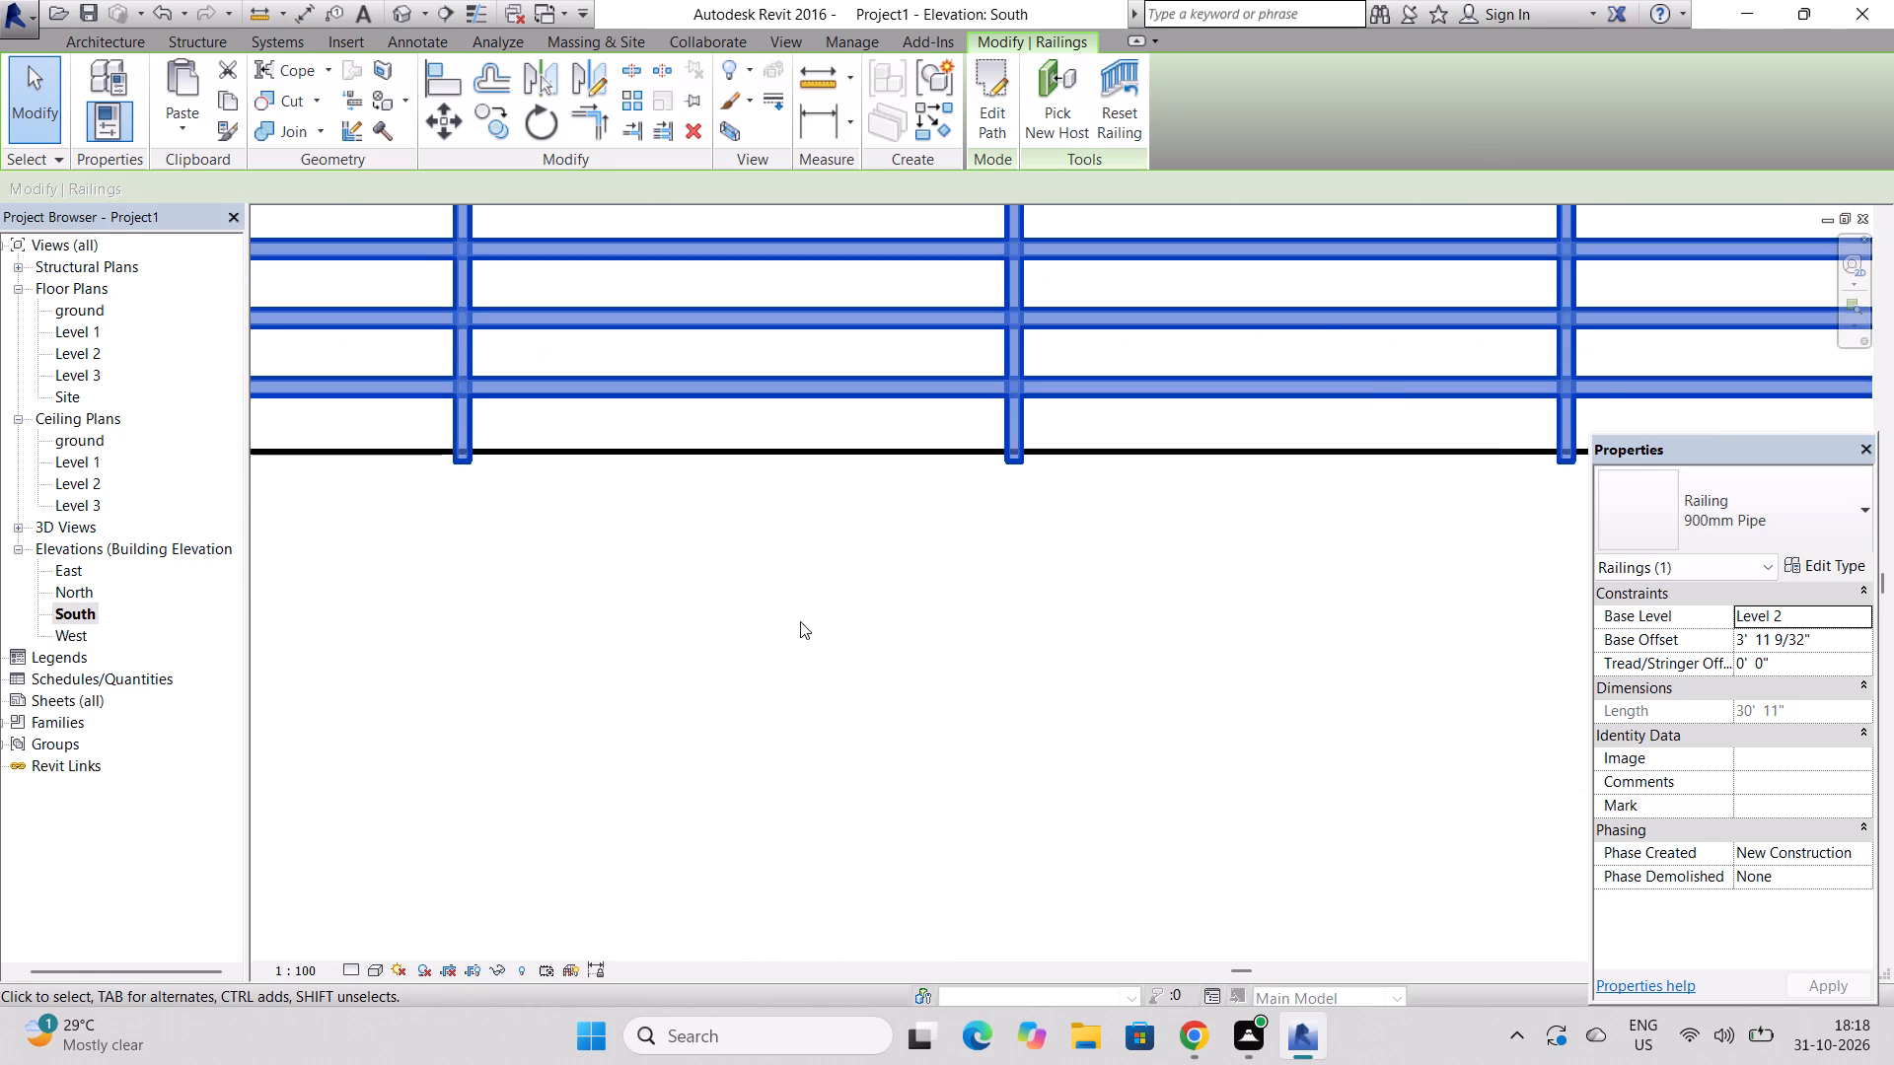
pyautogui.scroll(-11, 800, 621)
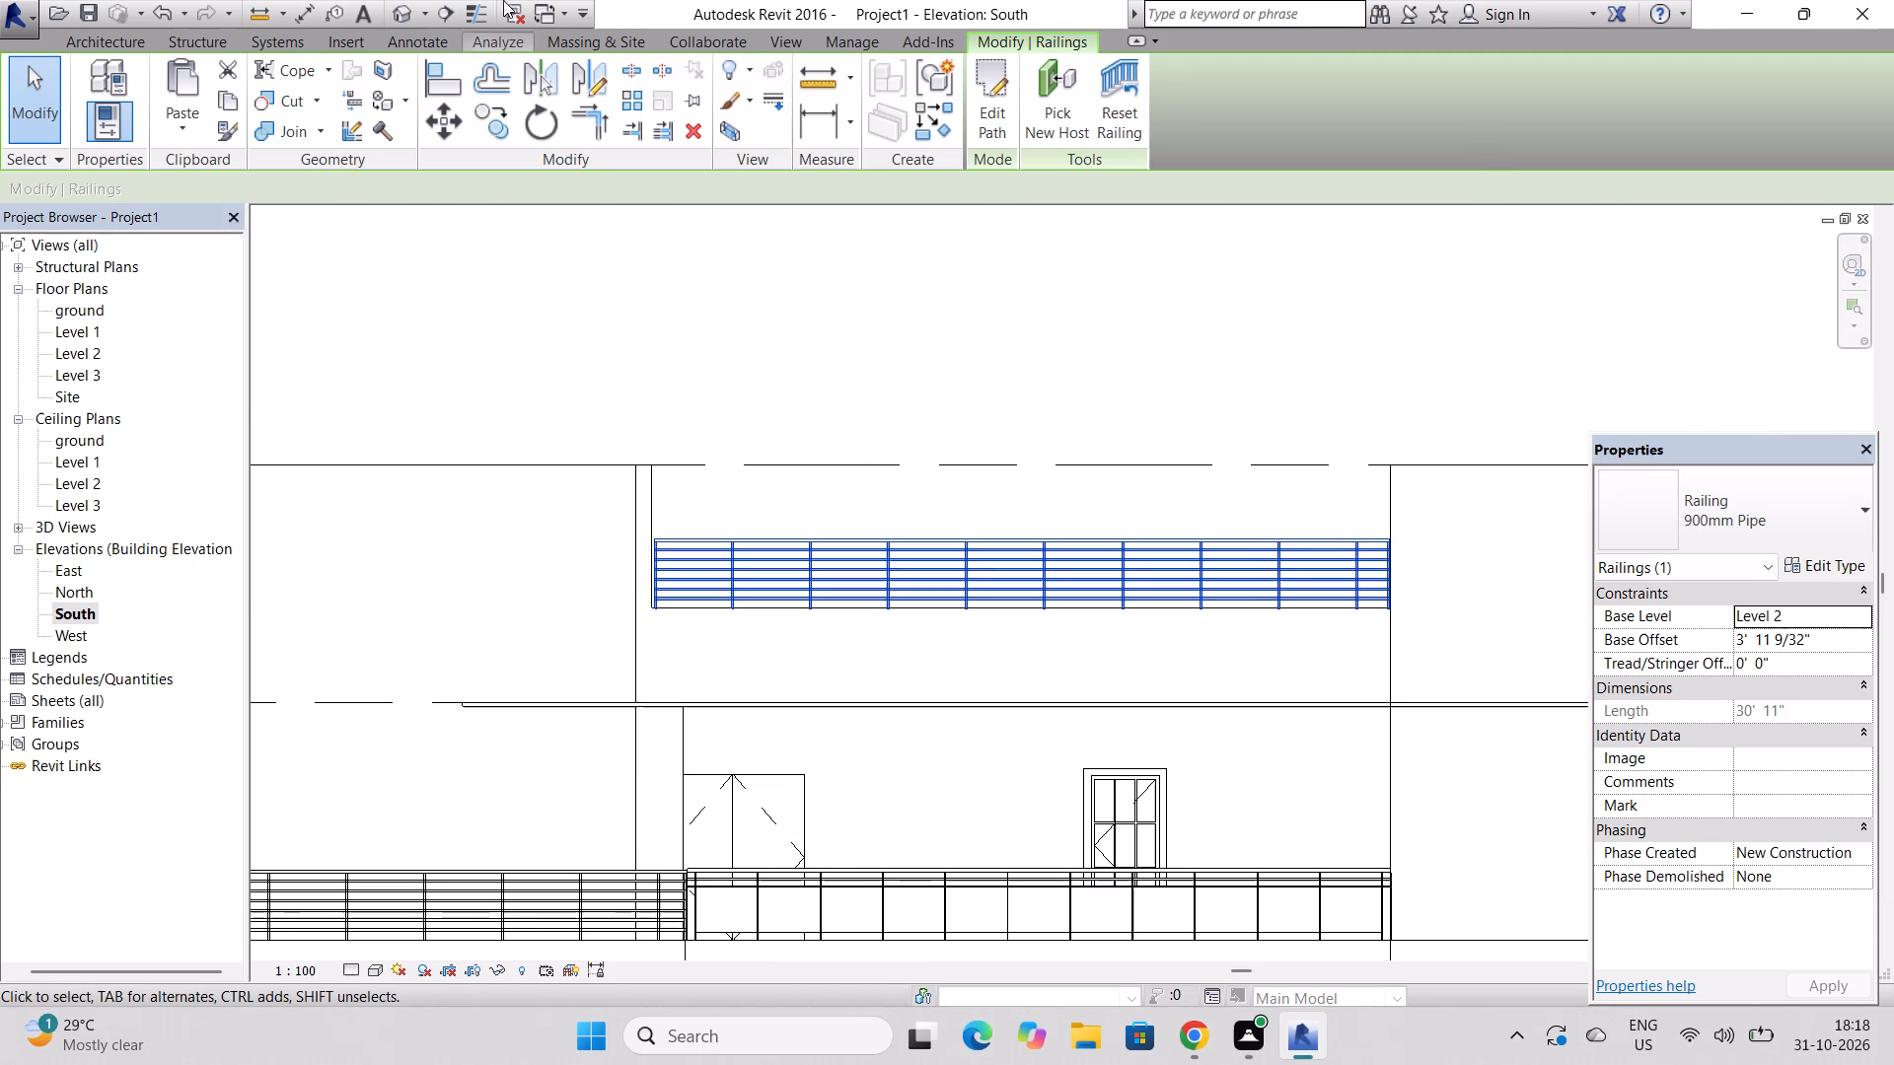
pyautogui.click(389, 17)
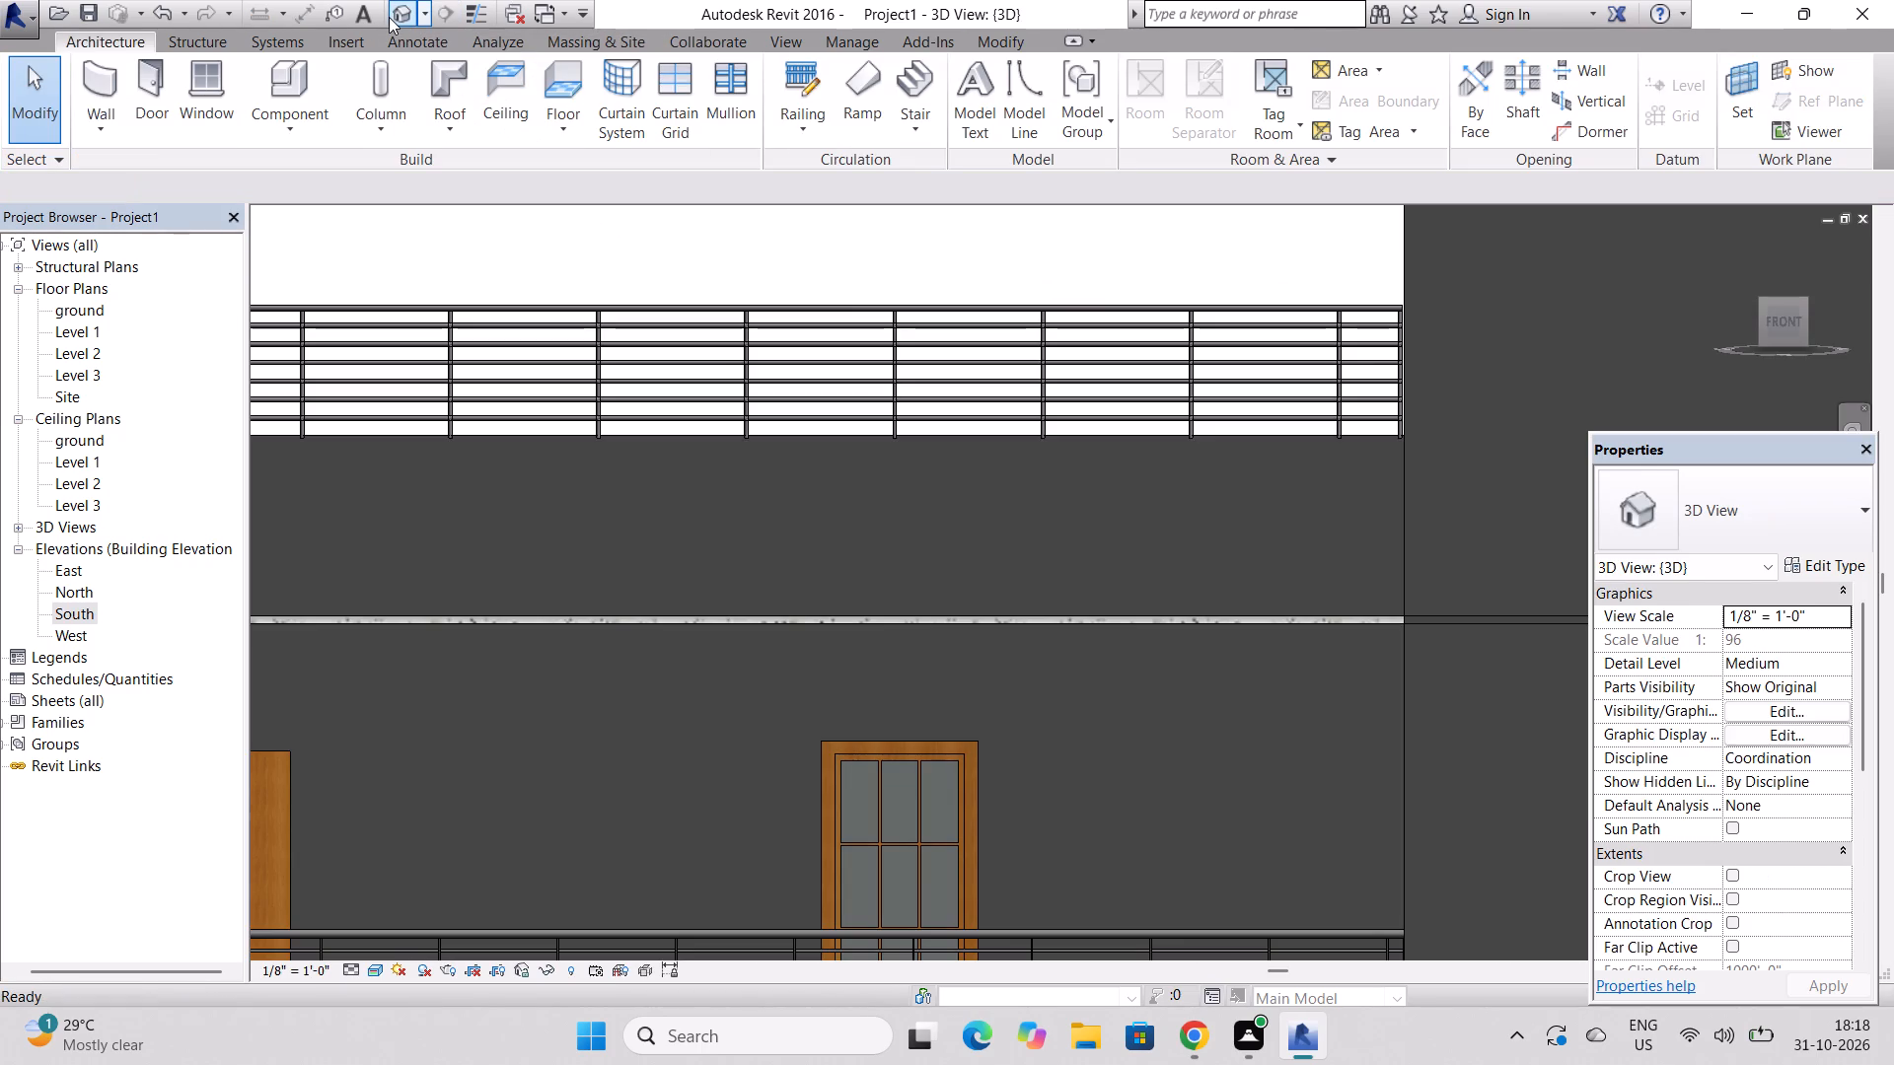
pyautogui.scroll(-4, 927, 456)
pyautogui.scroll(-4, 932, 565)
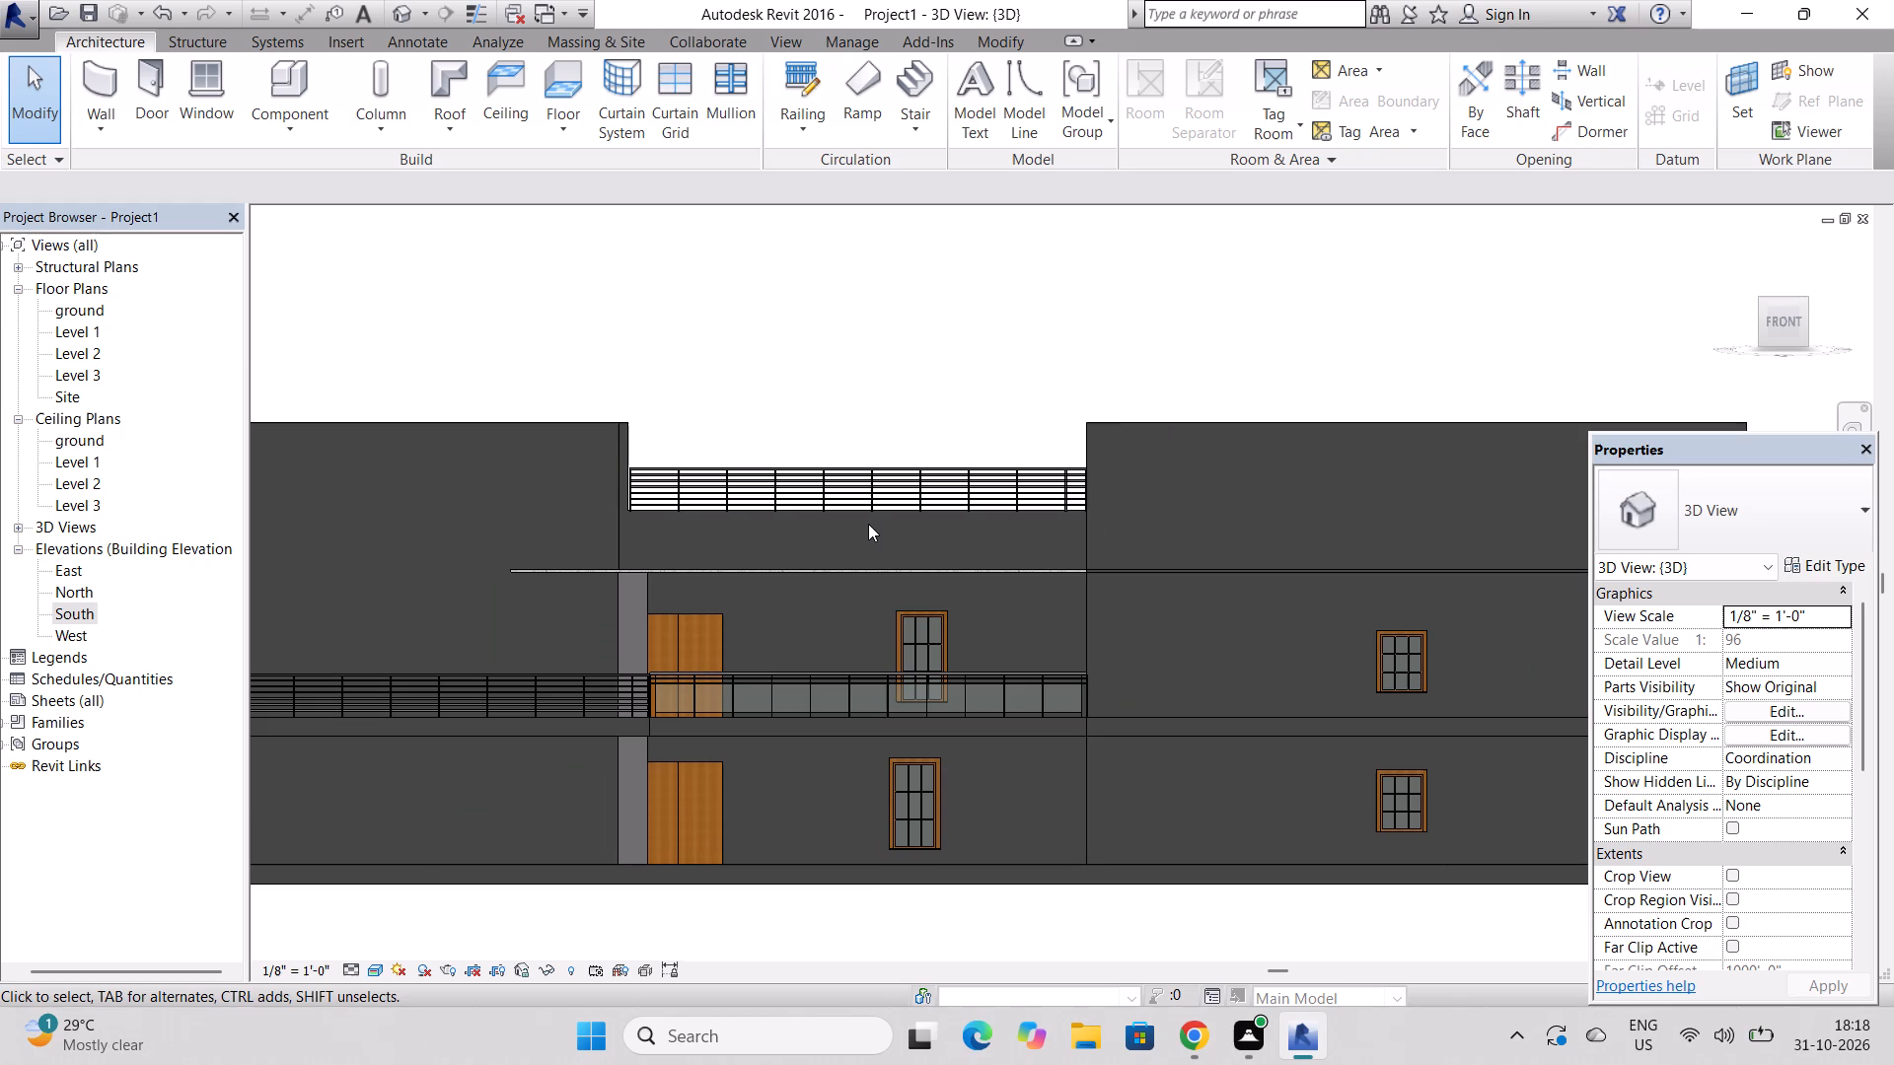
pyautogui.scroll(6, 581, 457)
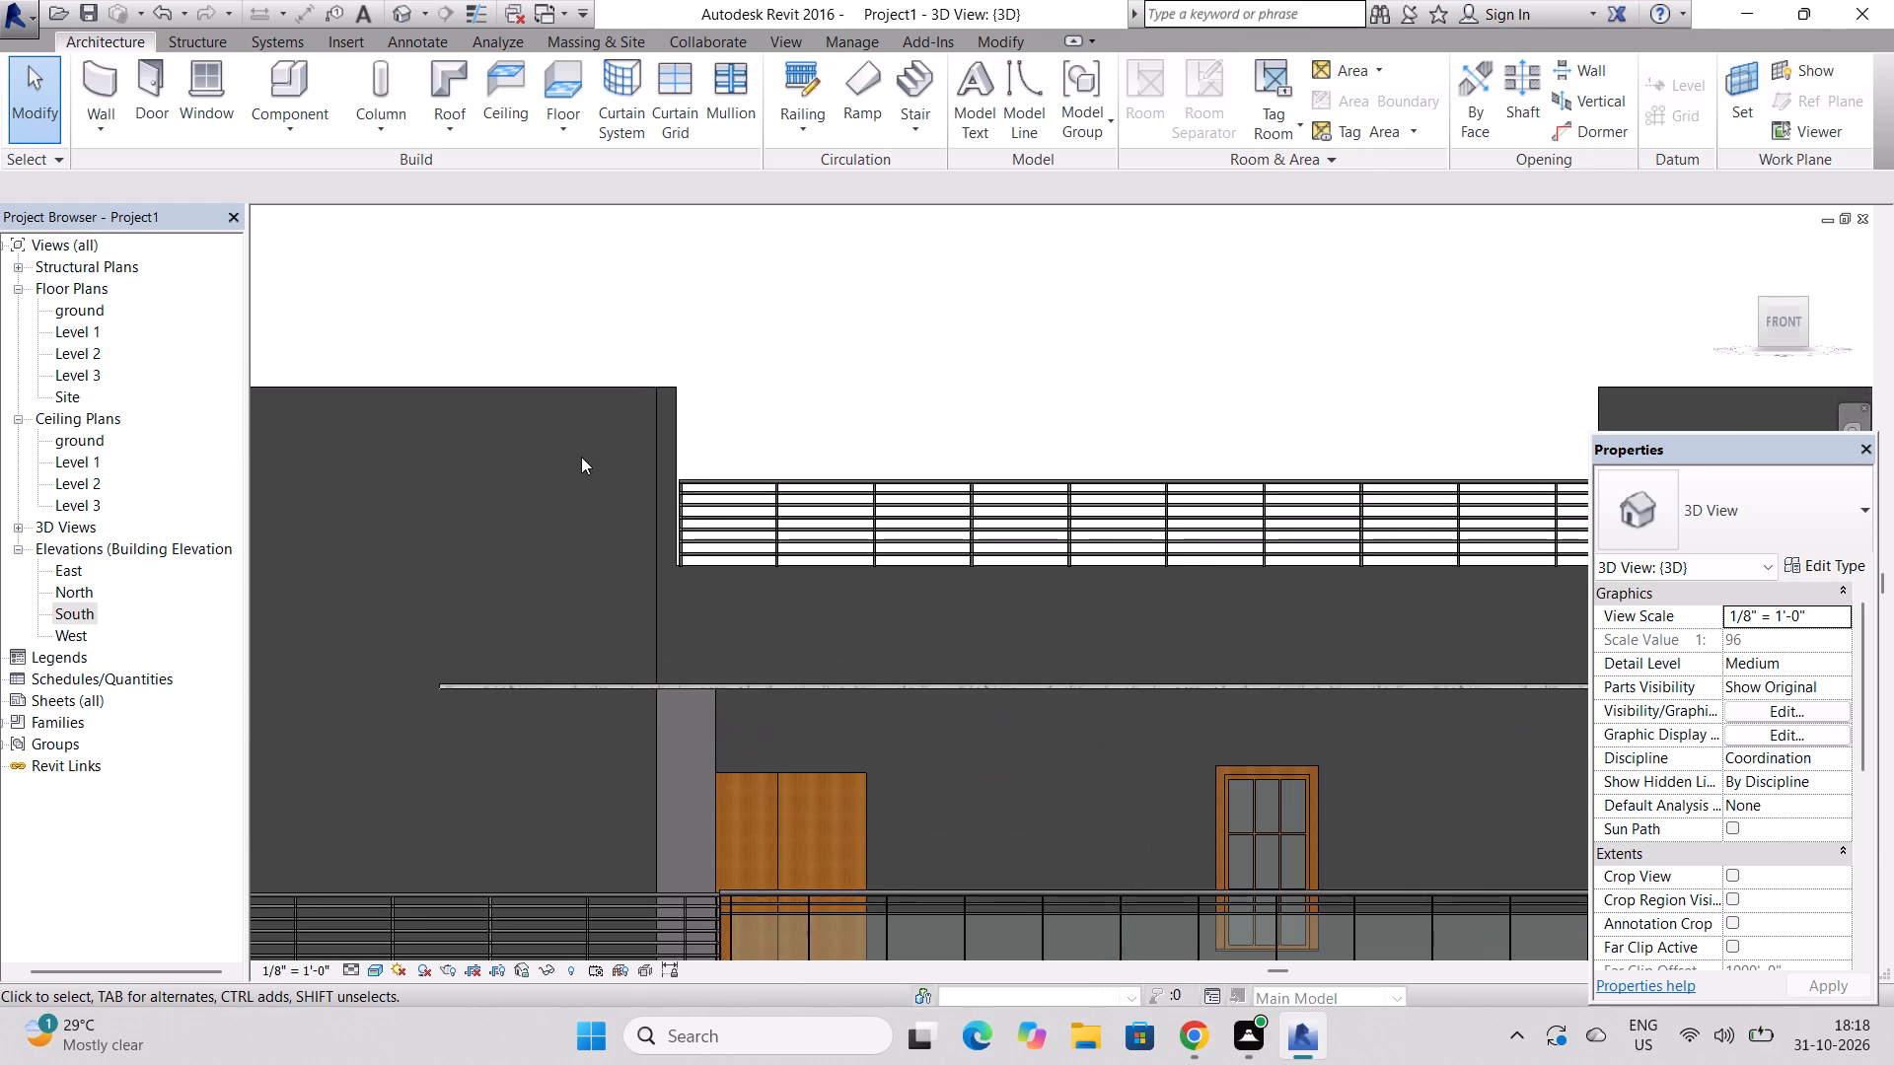
pyautogui.scroll(-6, 581, 457)
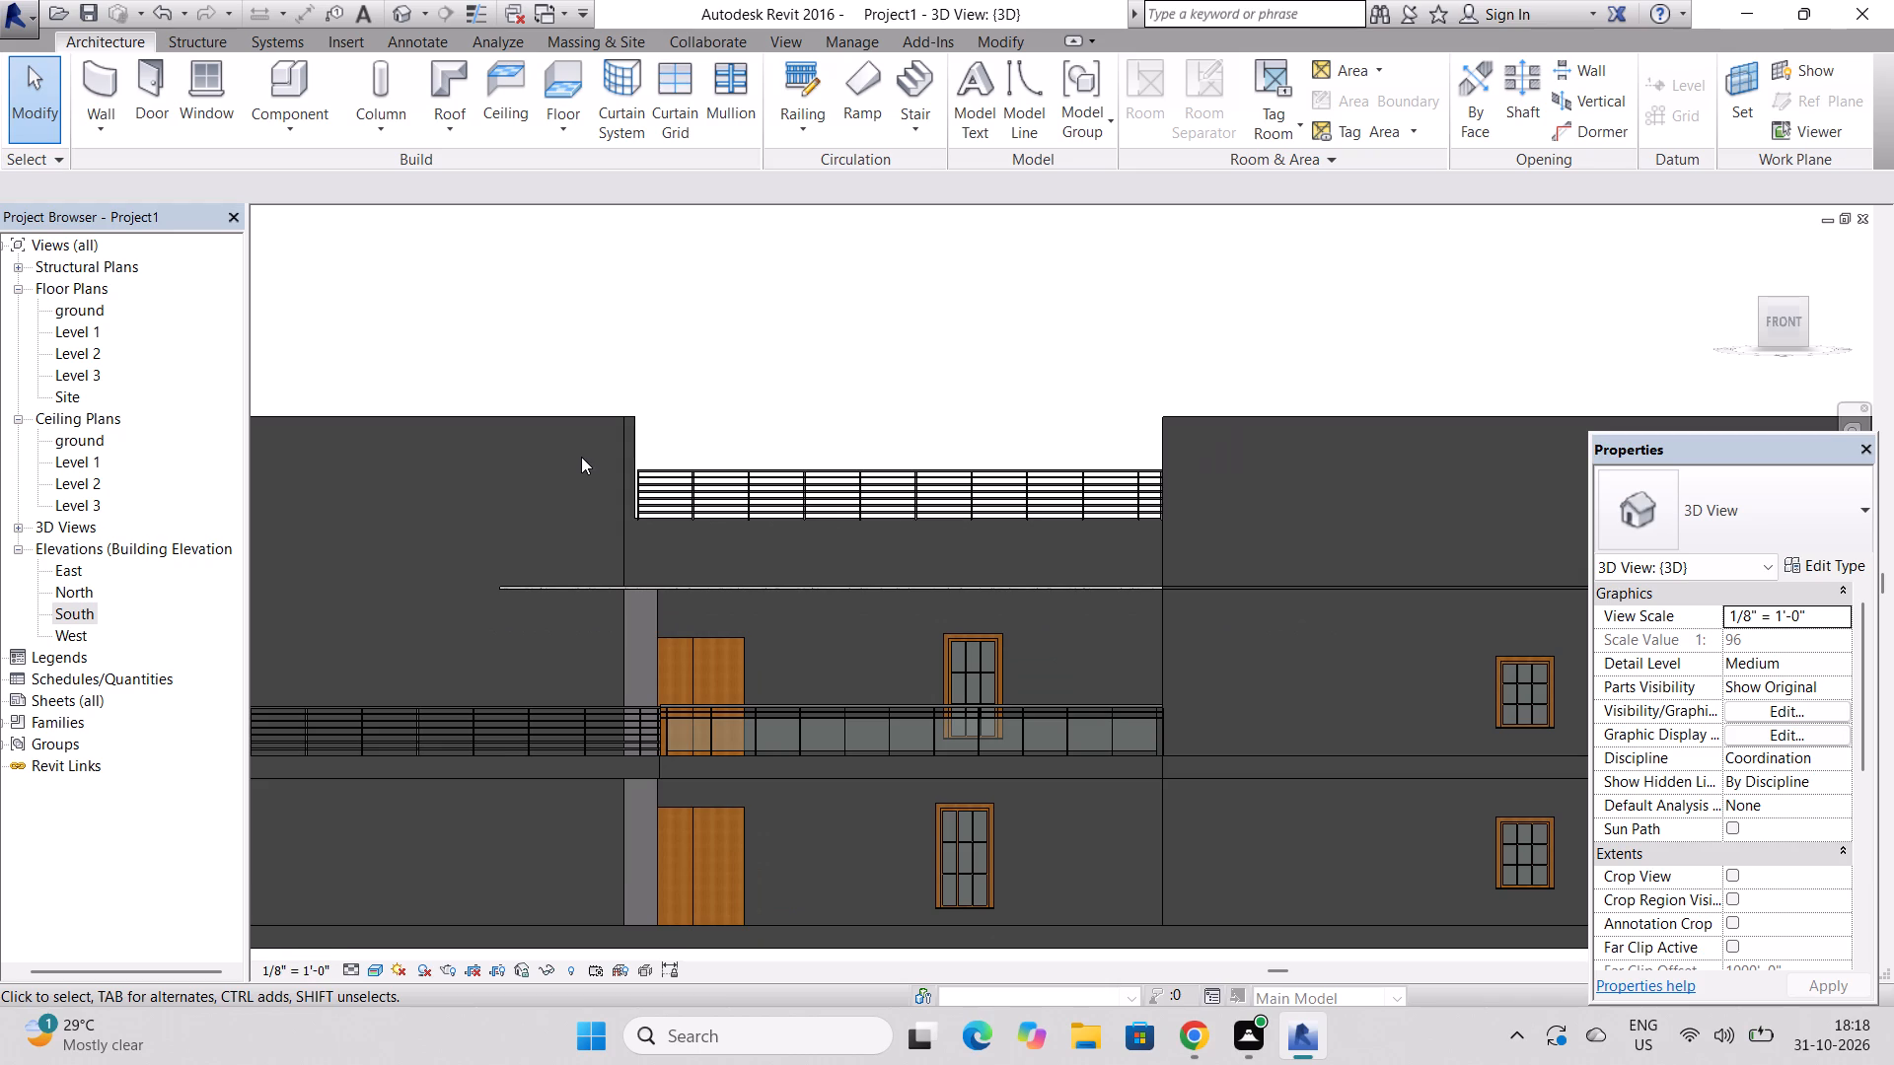
pyautogui.scroll(2, 1205, 444)
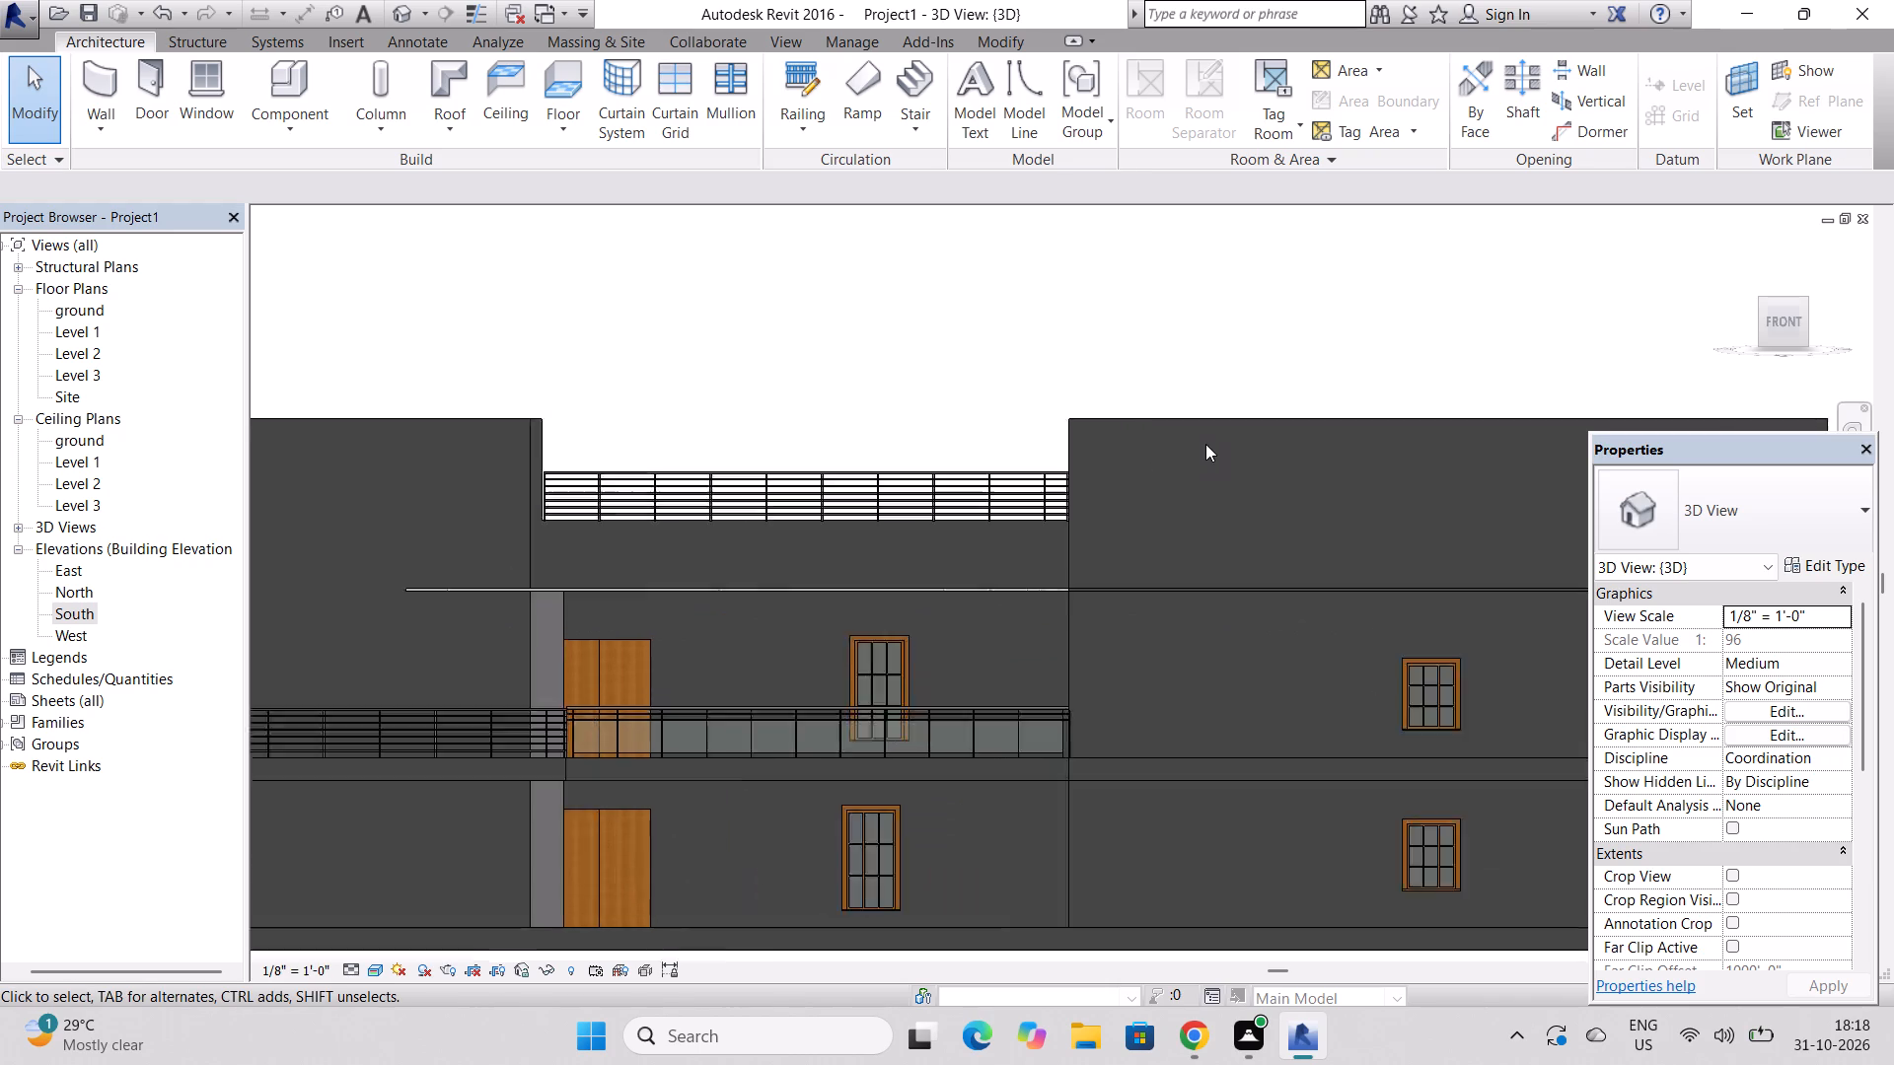
# In the South elevation, lower the top of the east block's front wall to an unconnected height of 17' 6".
pyautogui.scroll(2, 1205, 444)
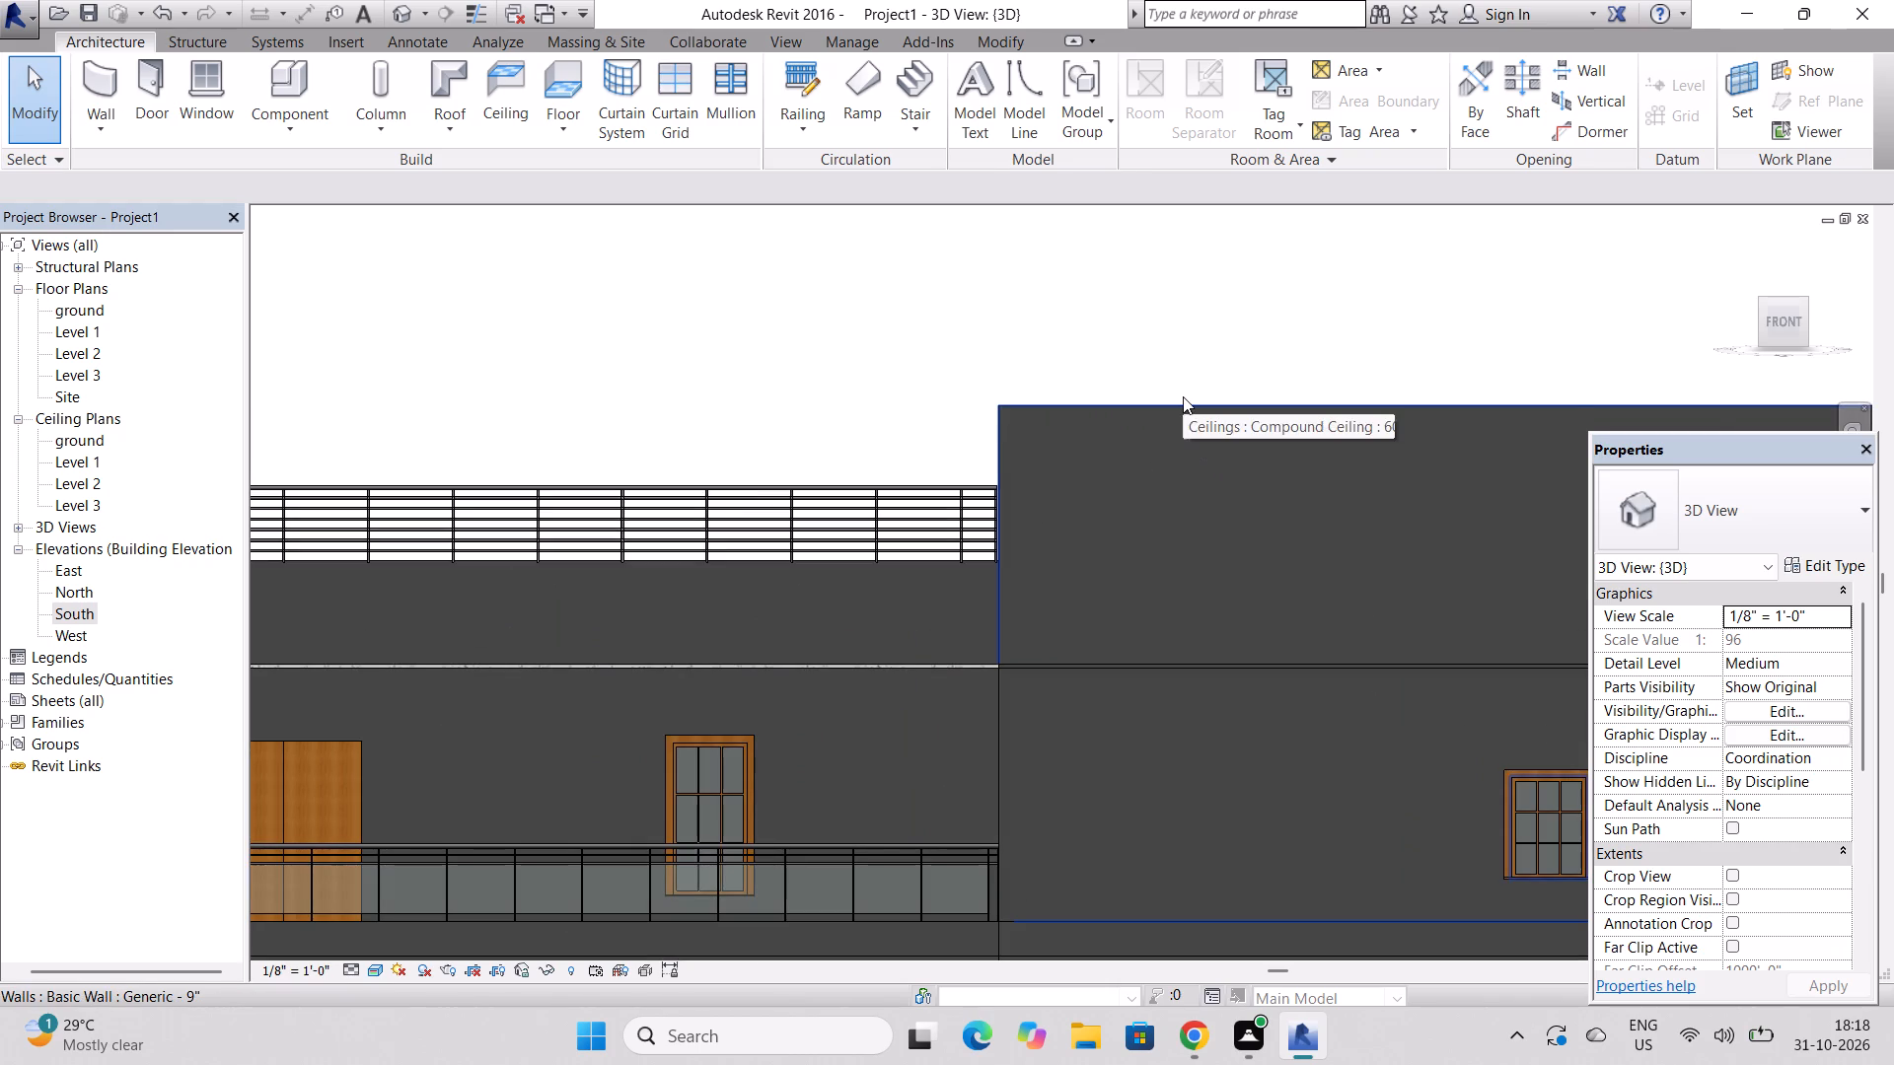
pyautogui.click(1183, 396)
pyautogui.scroll(-3, 1120, 448)
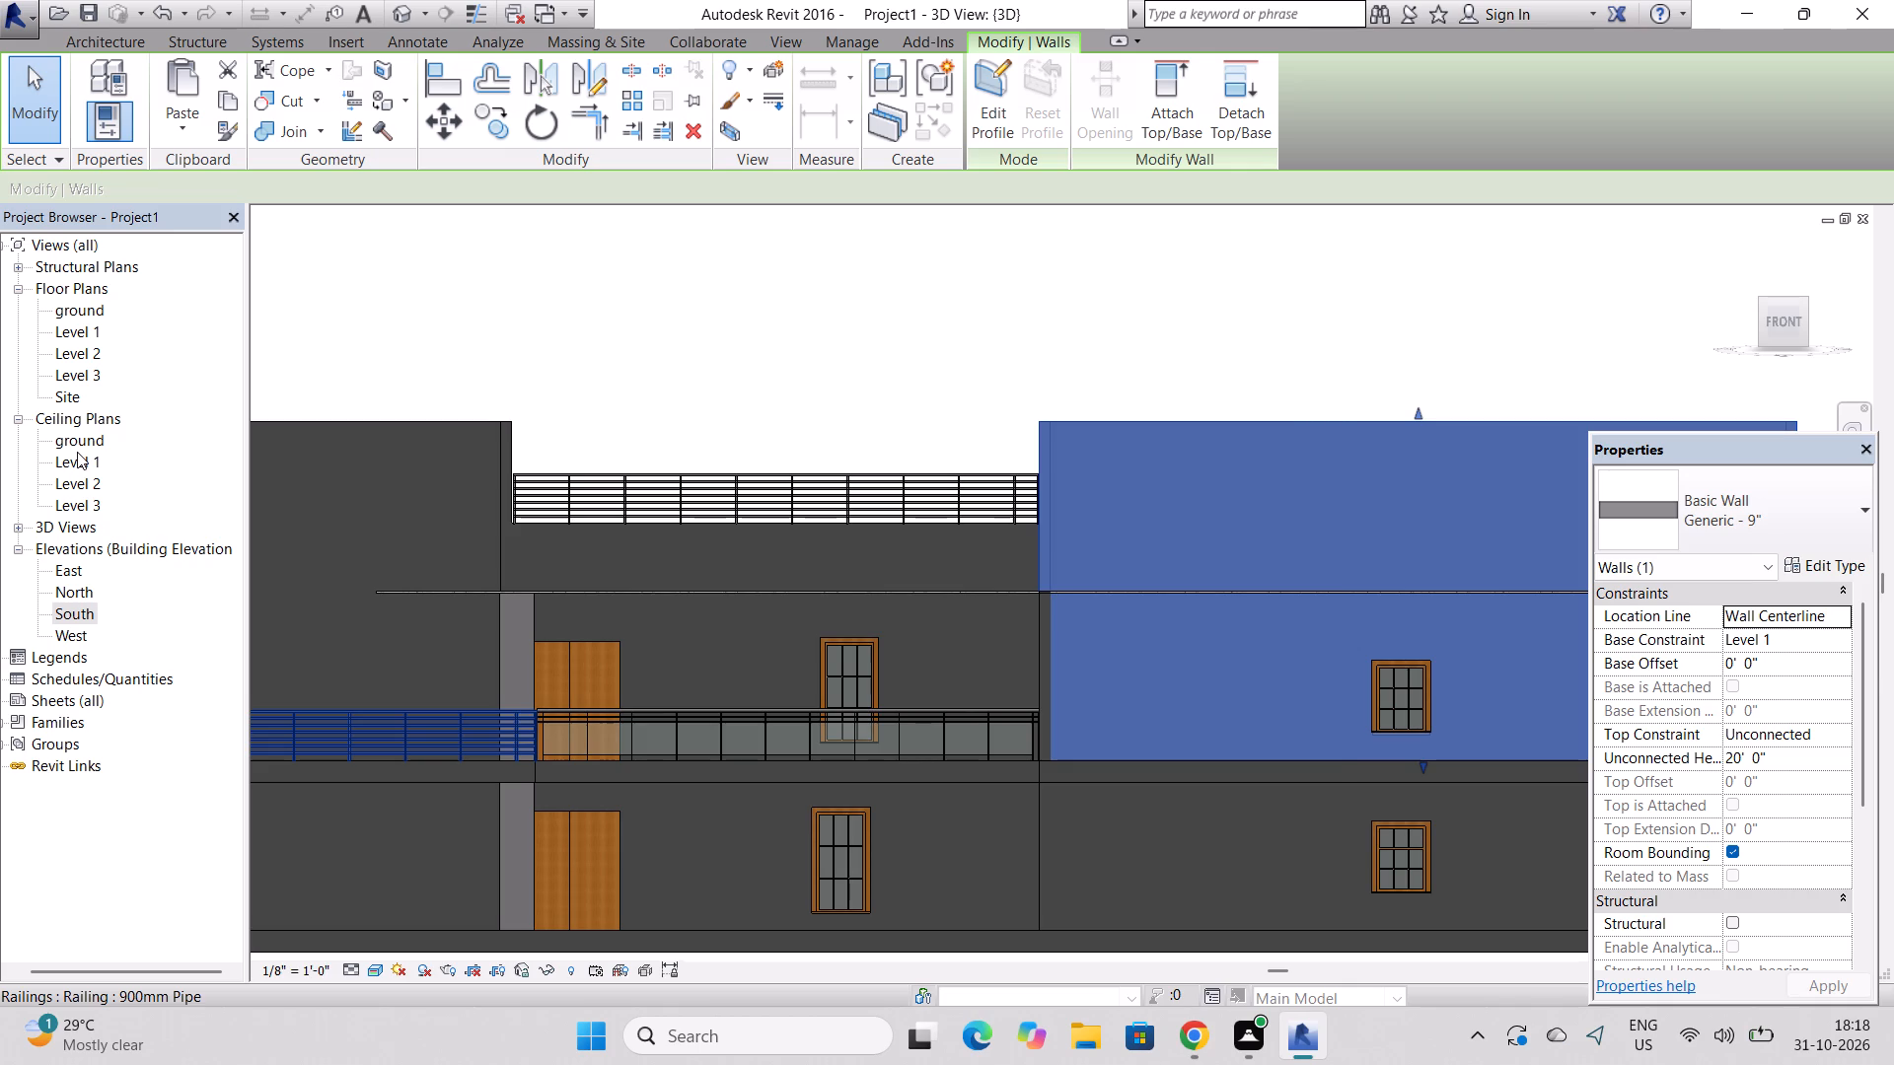
pyautogui.click(91, 605)
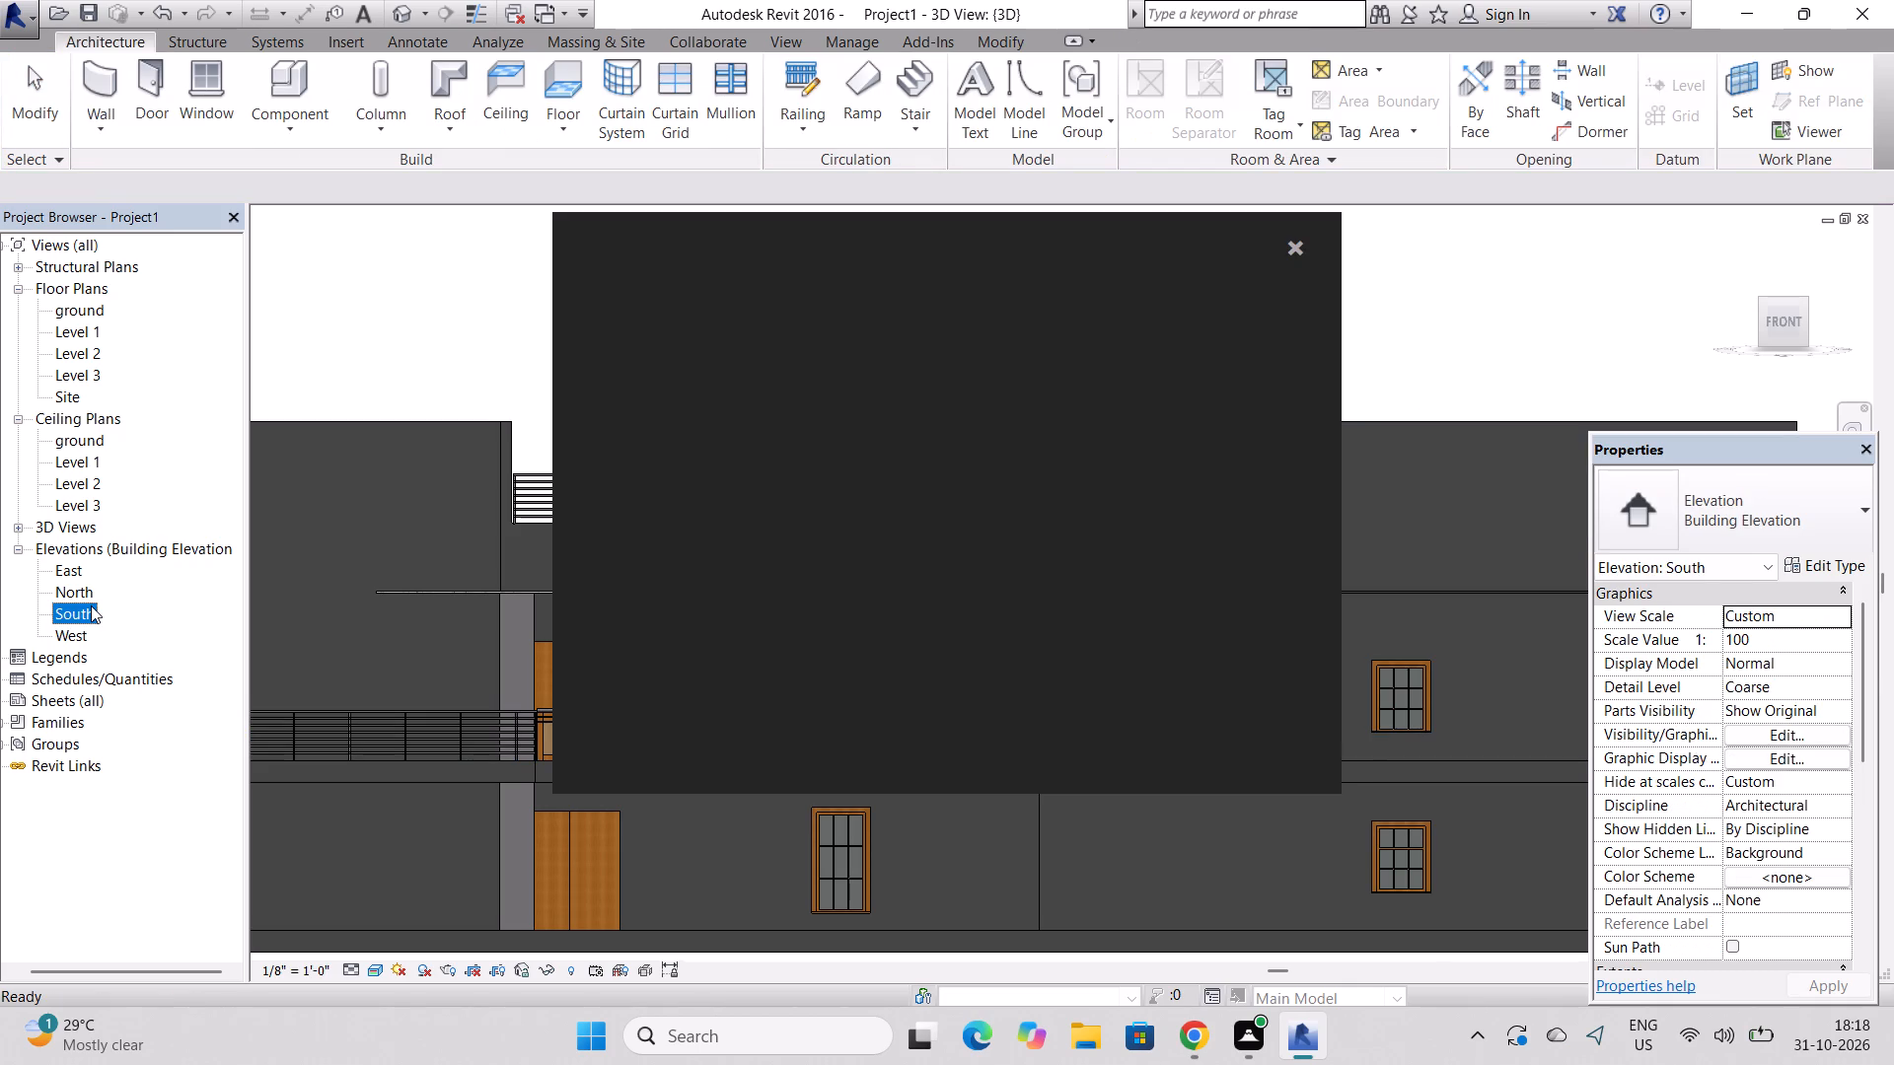
pyautogui.click(1289, 253)
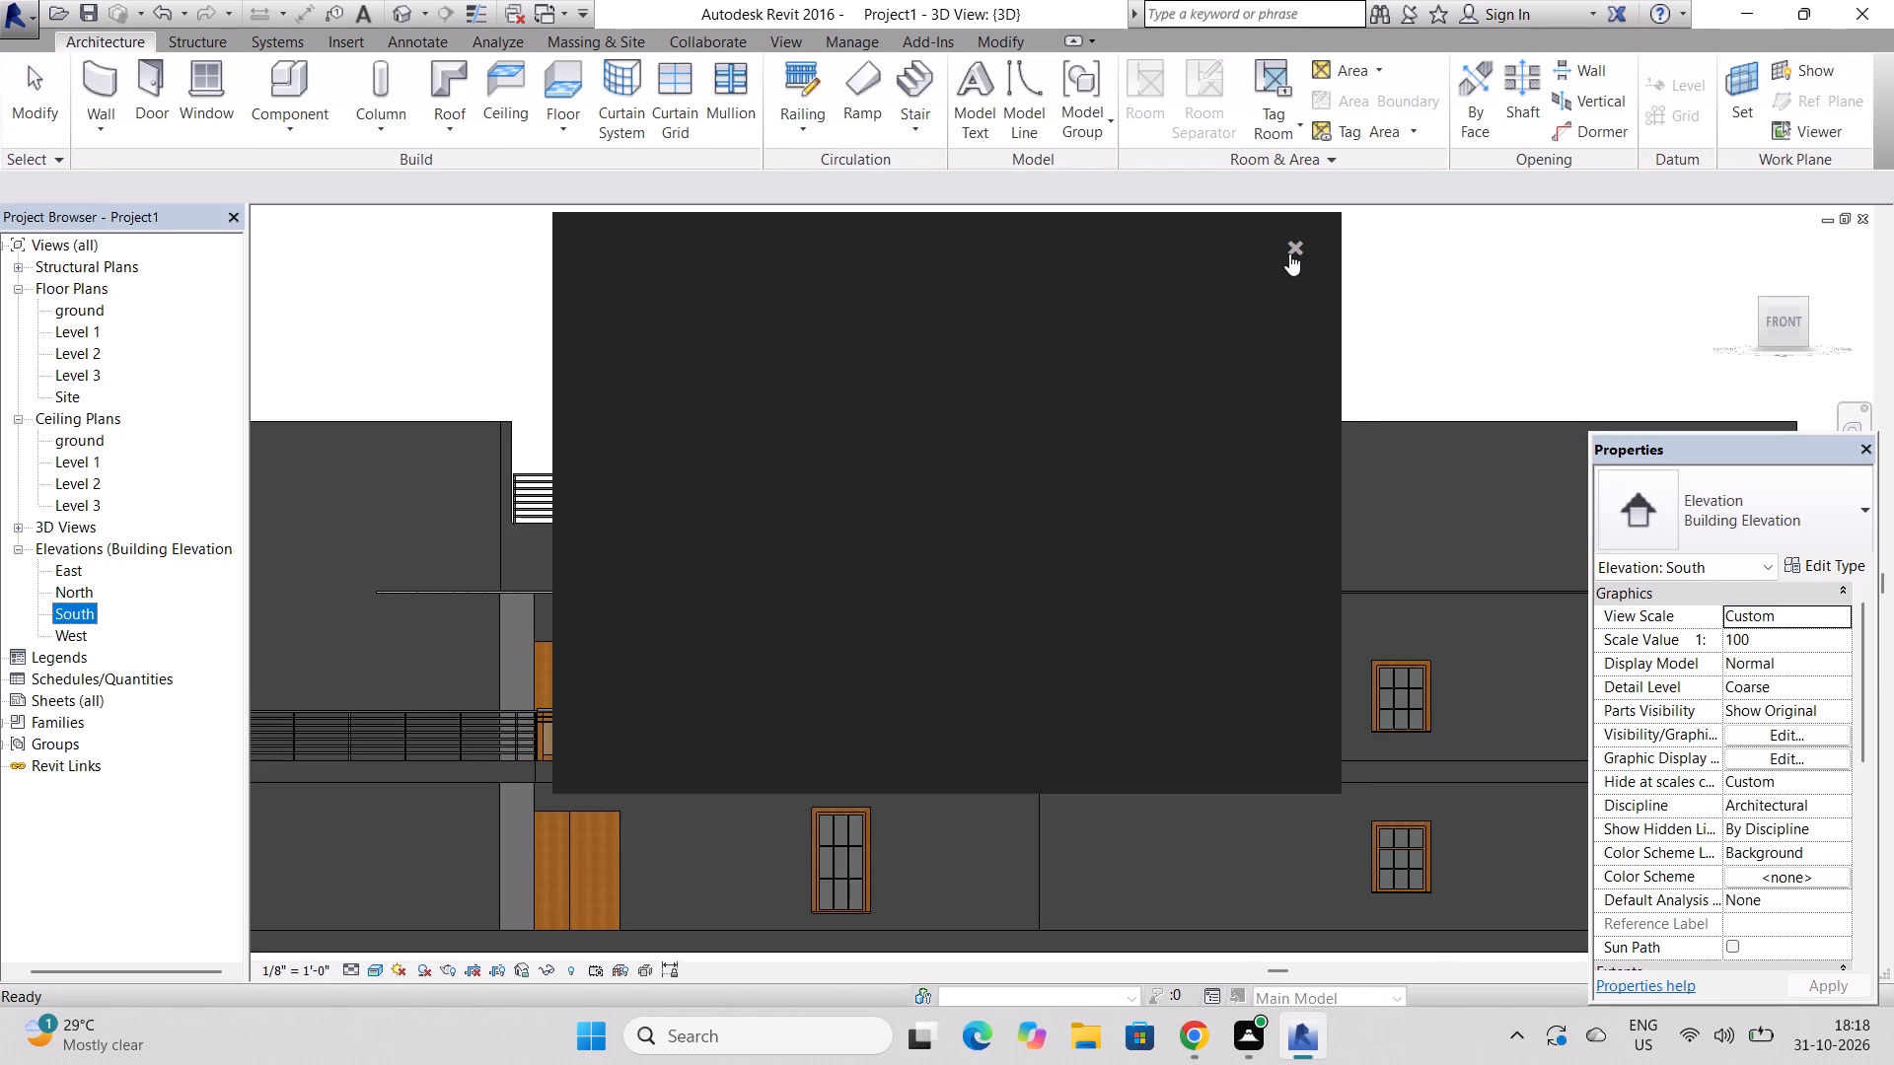
pyautogui.doubleClick(1289, 253)
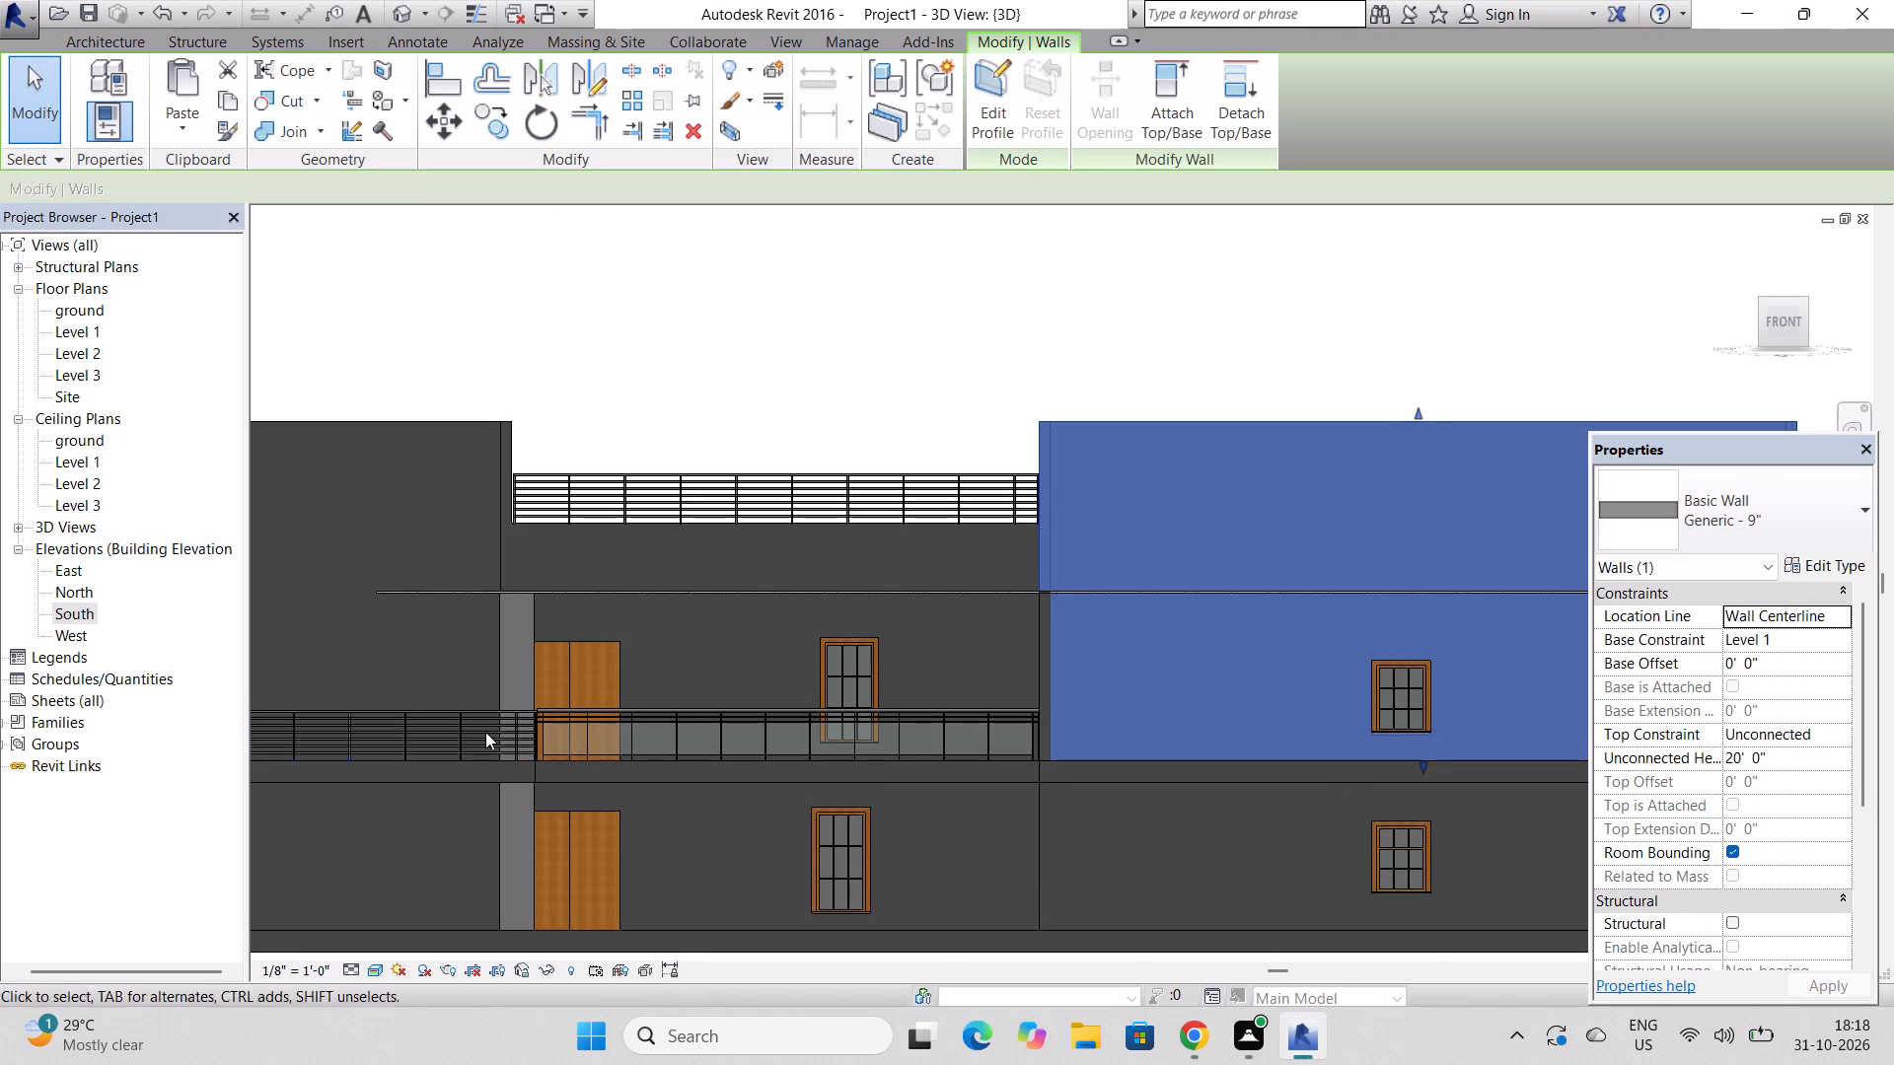
pyautogui.doubleClick(68, 610)
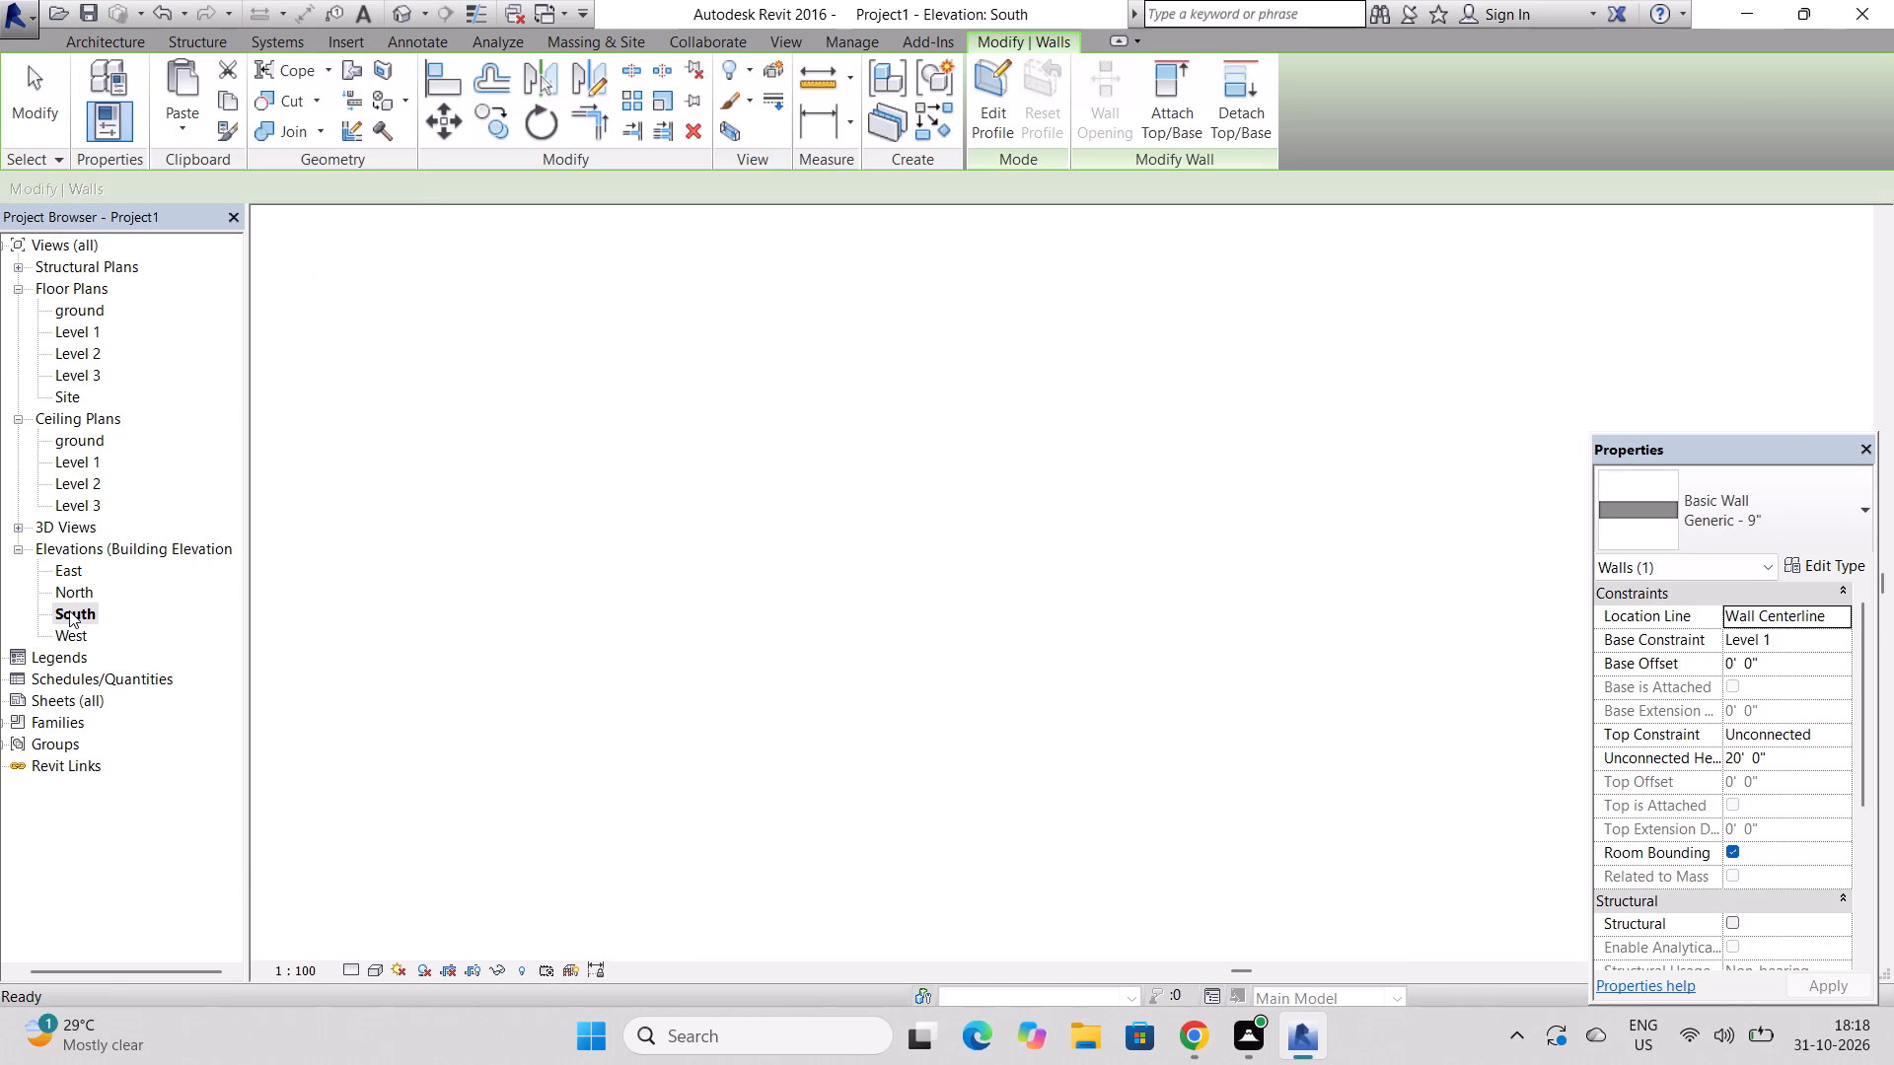
pyautogui.scroll(-5, 784, 606)
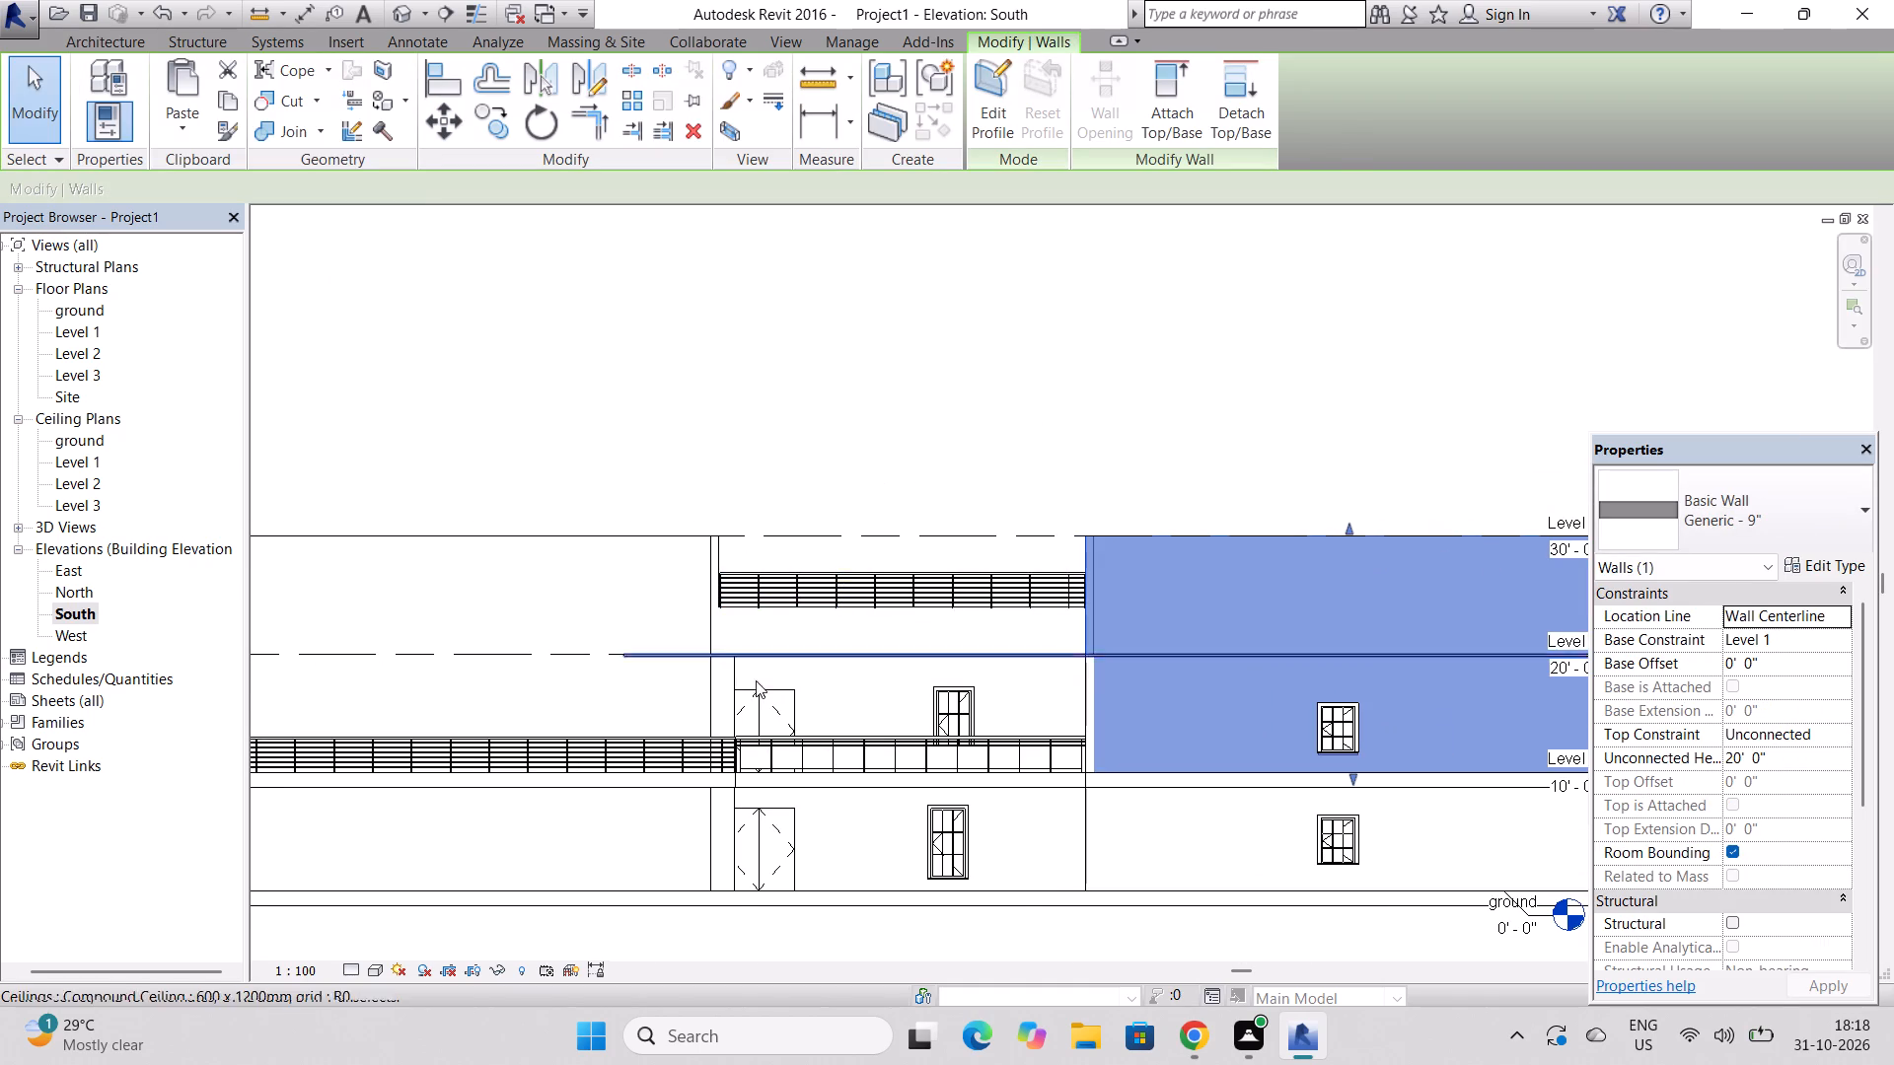
pyautogui.scroll(-2, 616, 701)
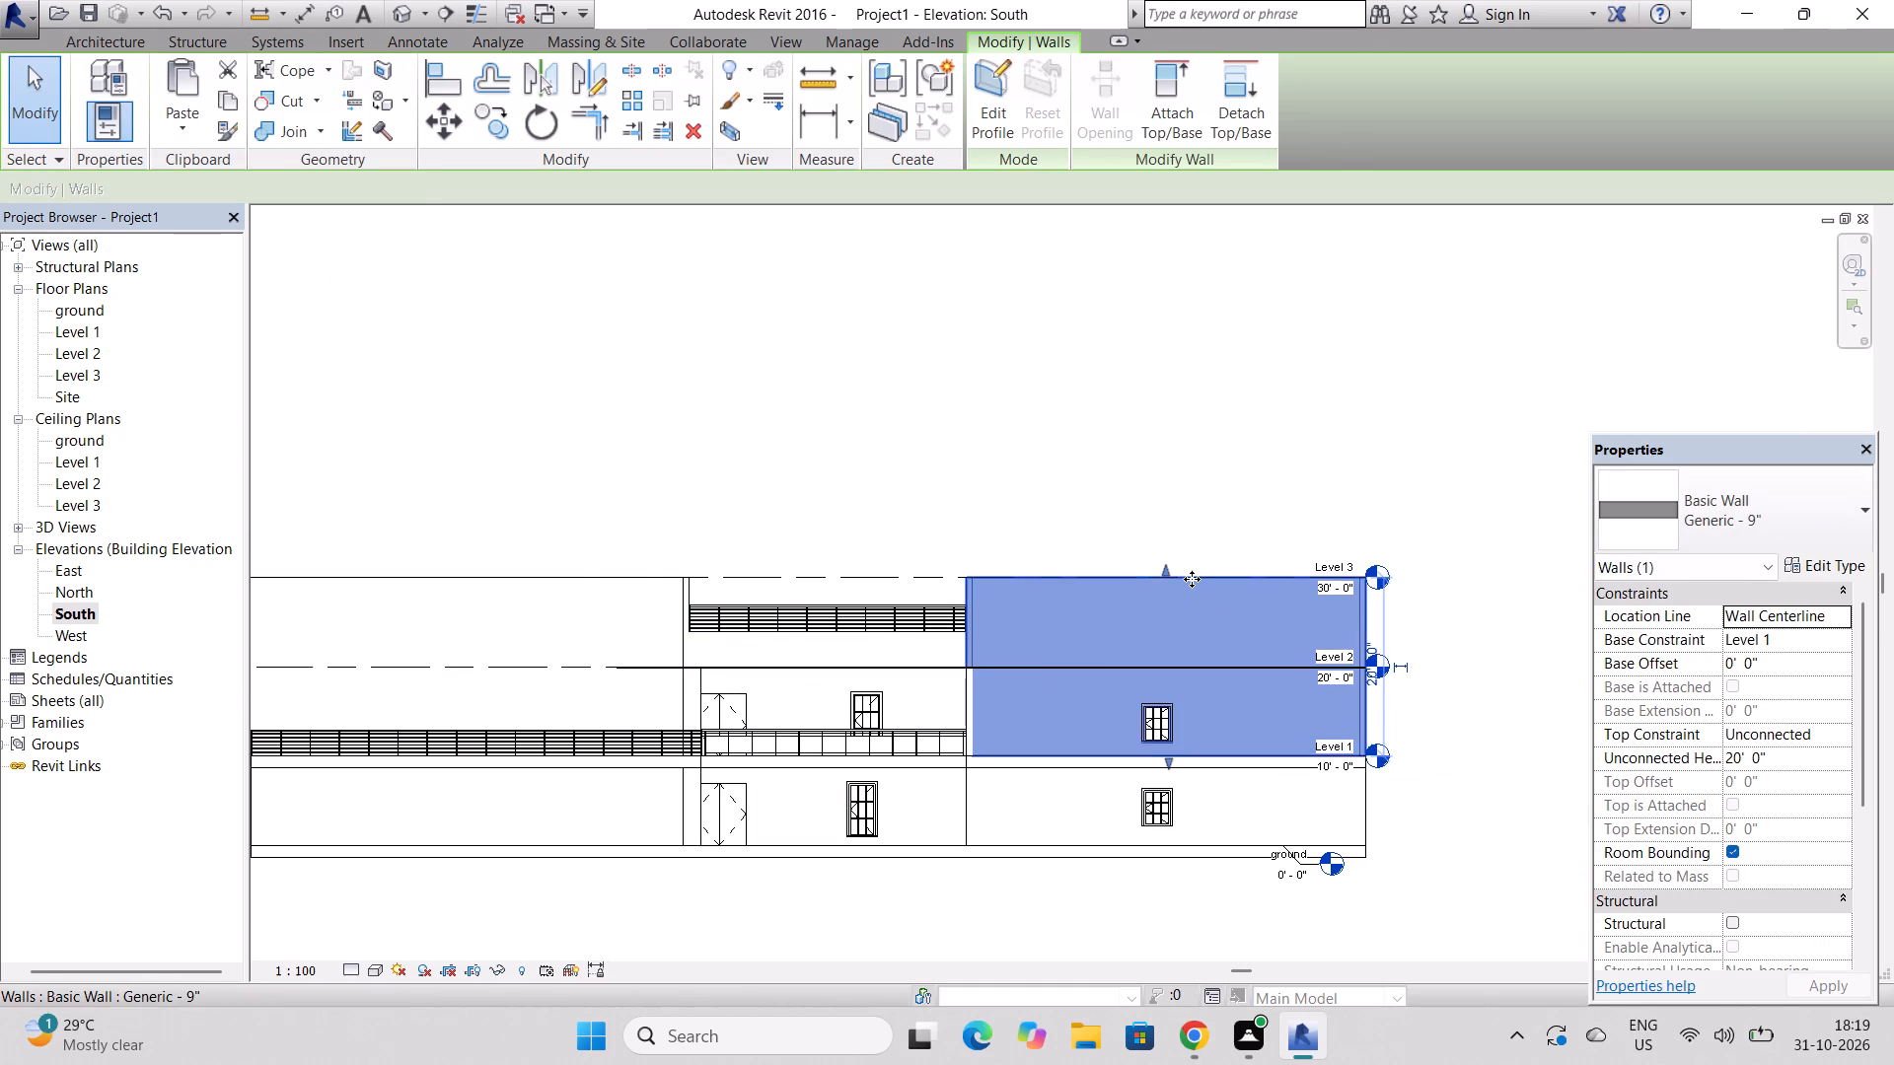
pyautogui.scroll(7, 1191, 578)
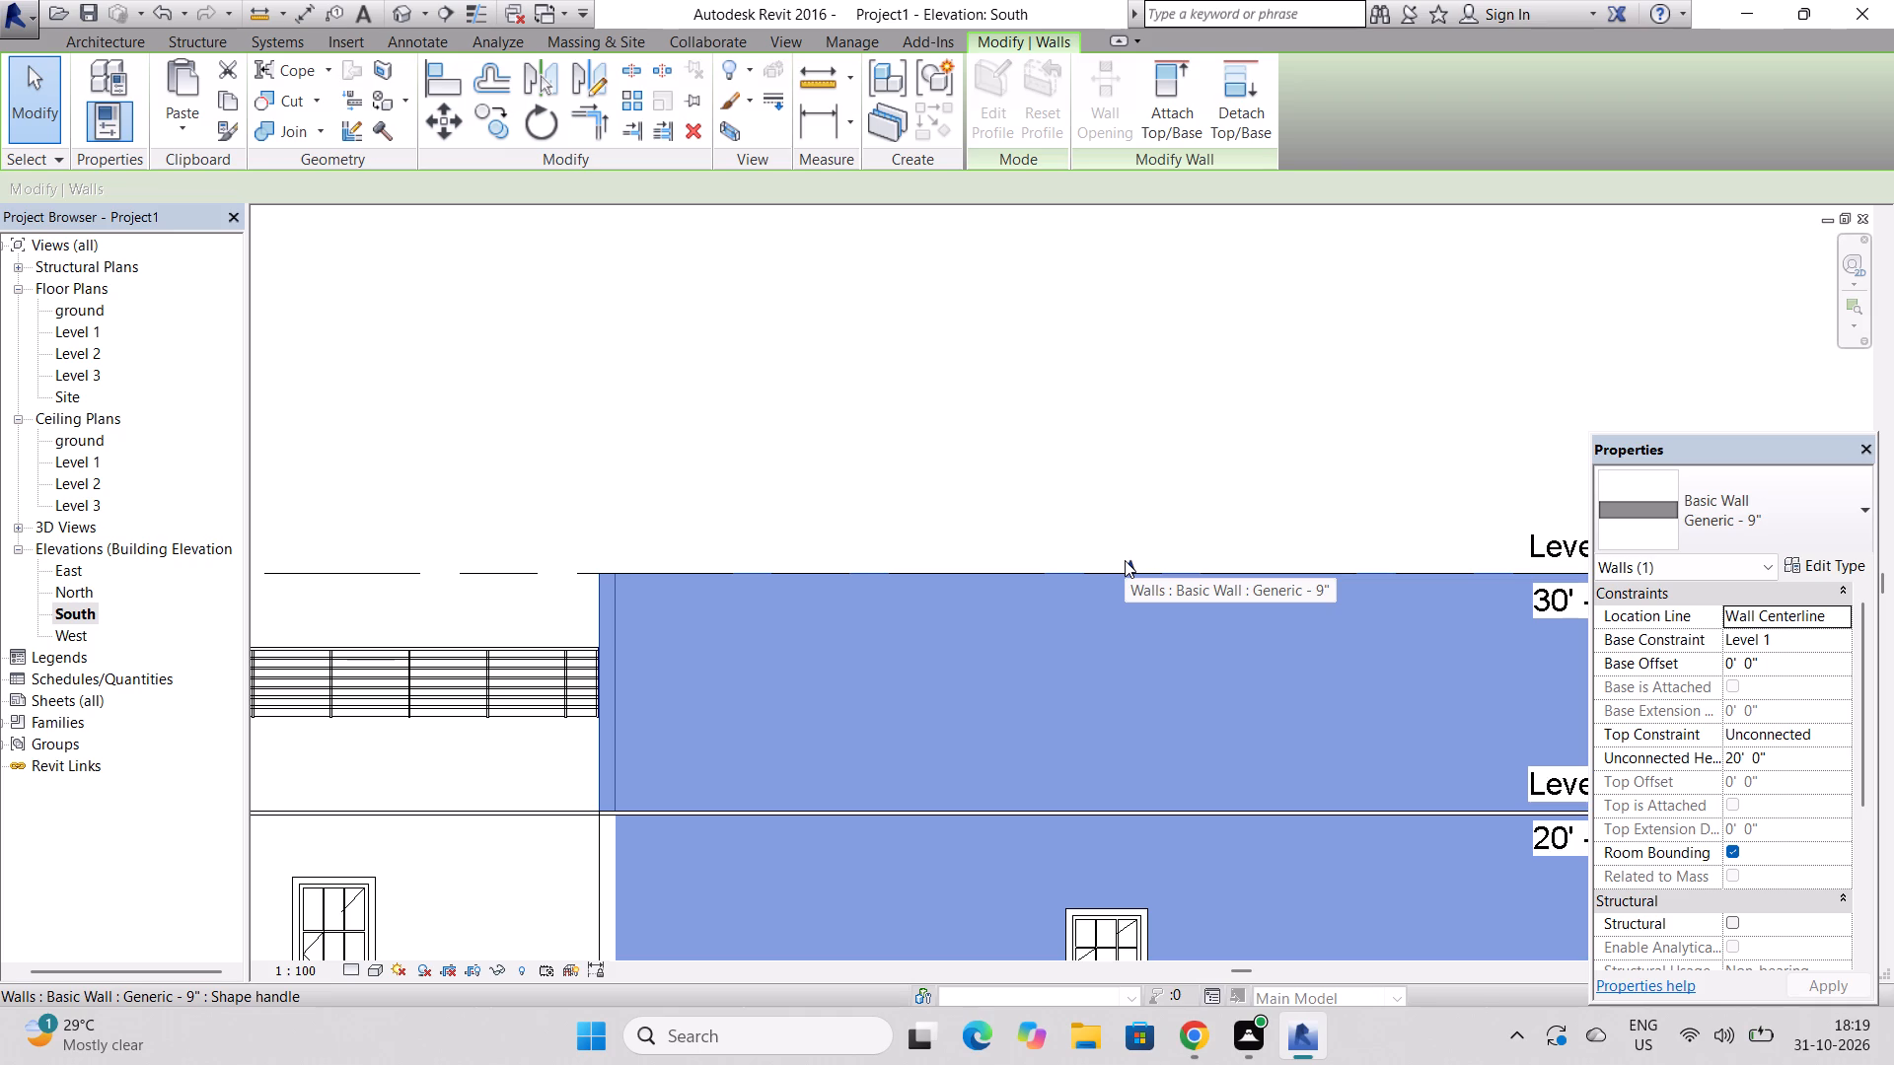
pyautogui.moveTo(1129, 558); pyautogui.dragTo(1130, 633)
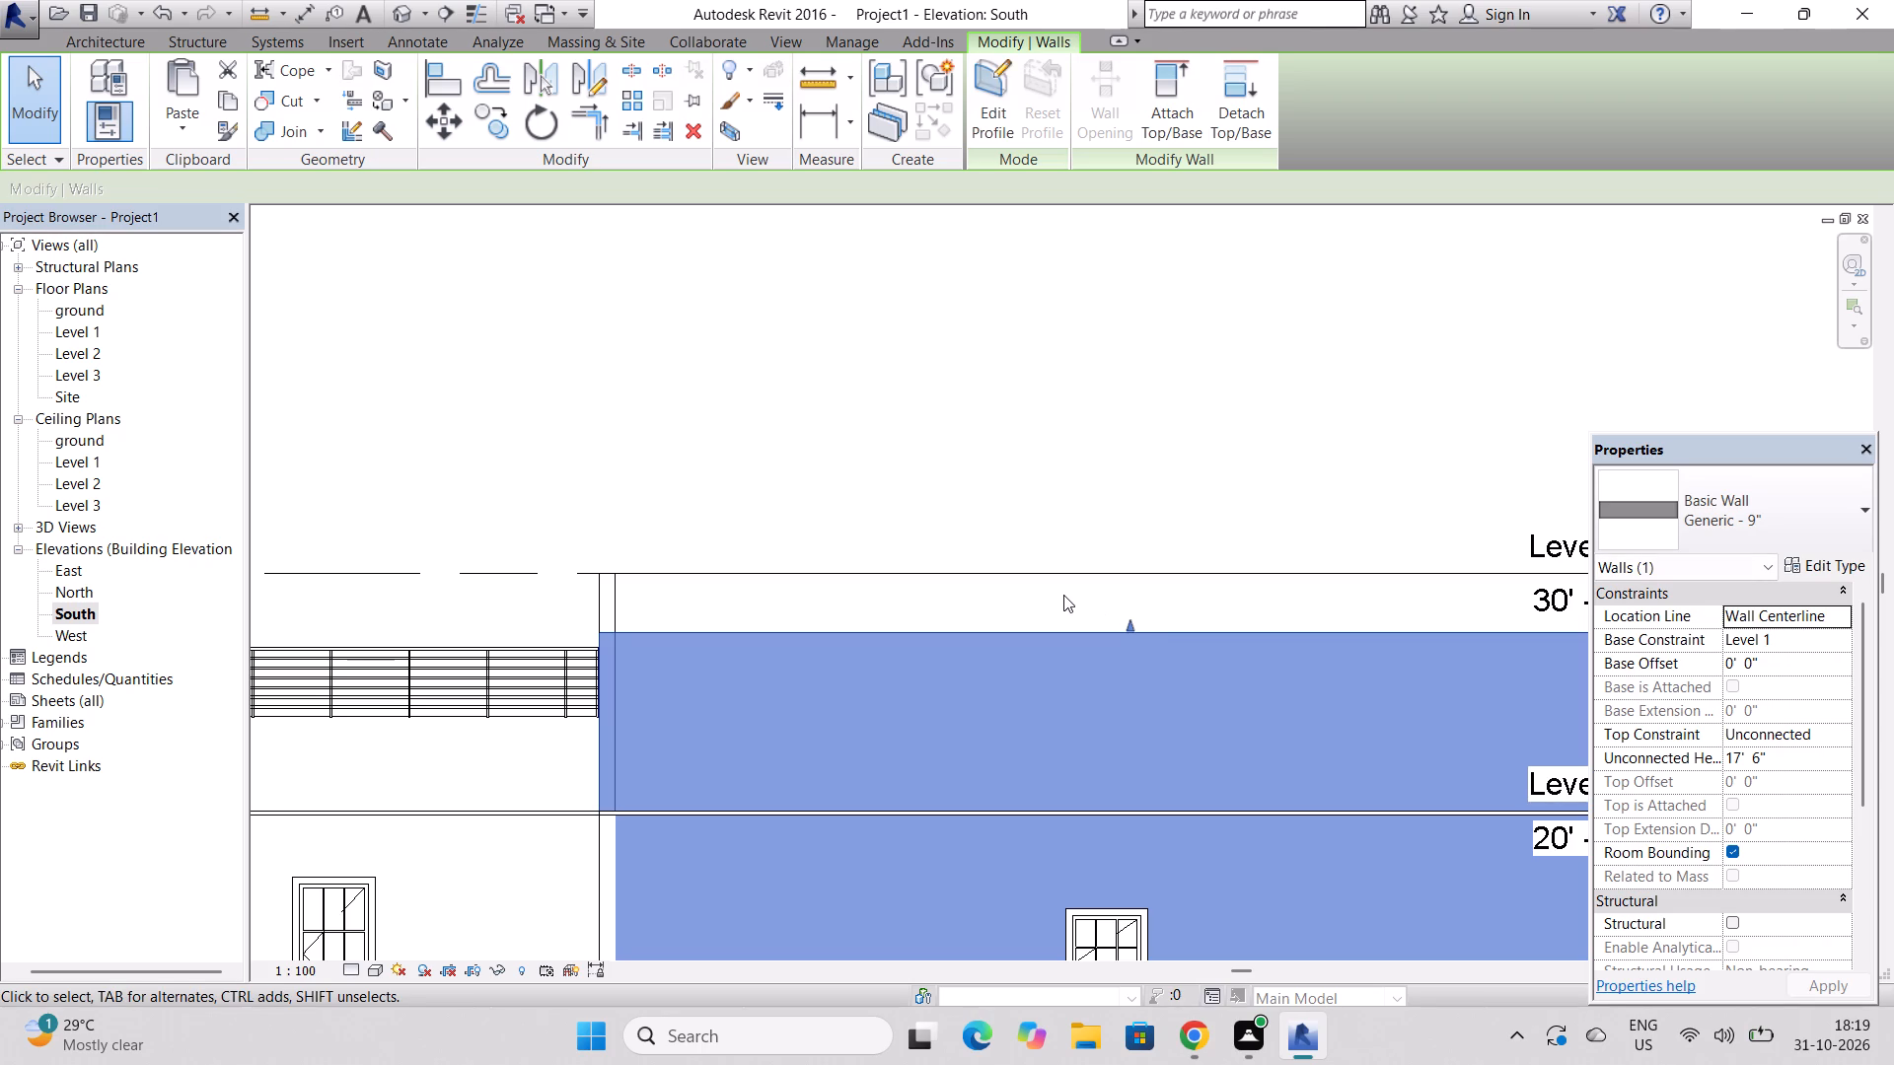
# Lower the east block's side wall beside the upper railing to an unconnected height of 17' 6".
pyautogui.scroll(4, 581, 596)
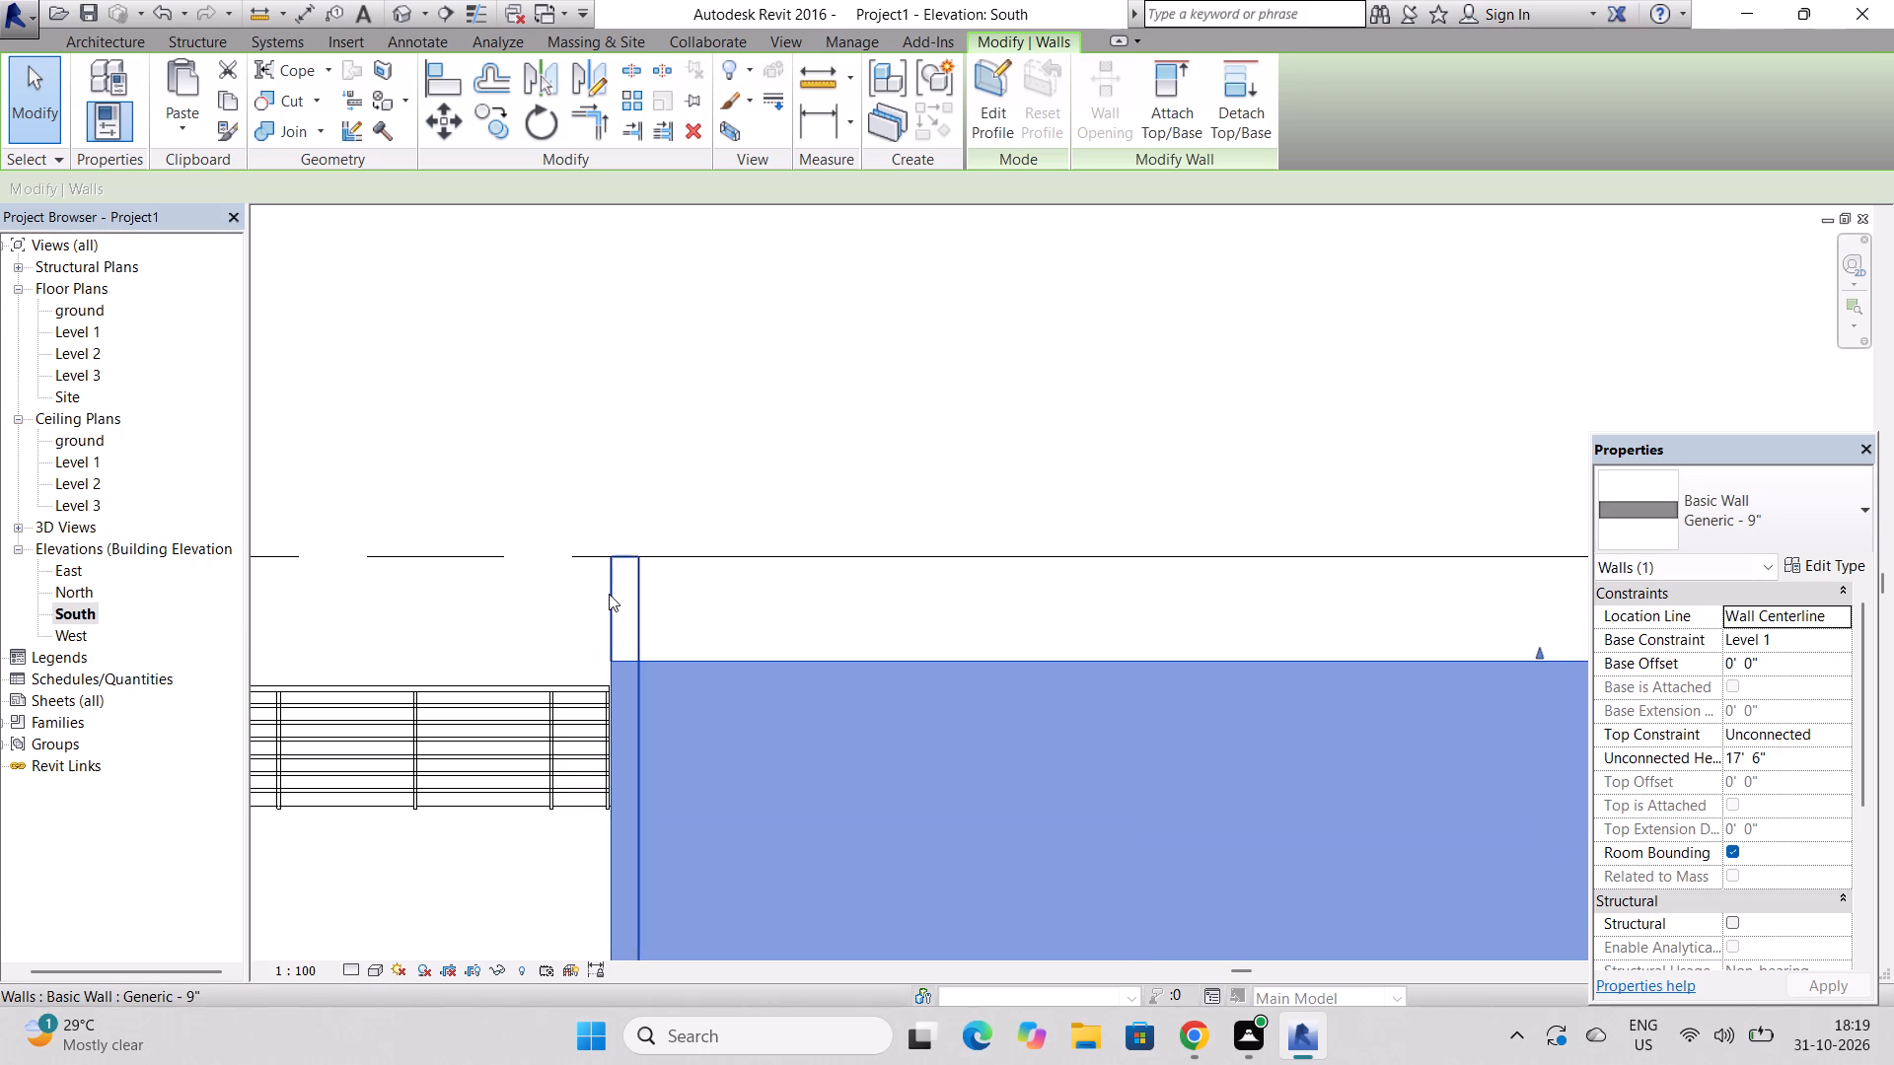
pyautogui.click(609, 594)
pyautogui.moveTo(626, 547); pyautogui.dragTo(626, 557)
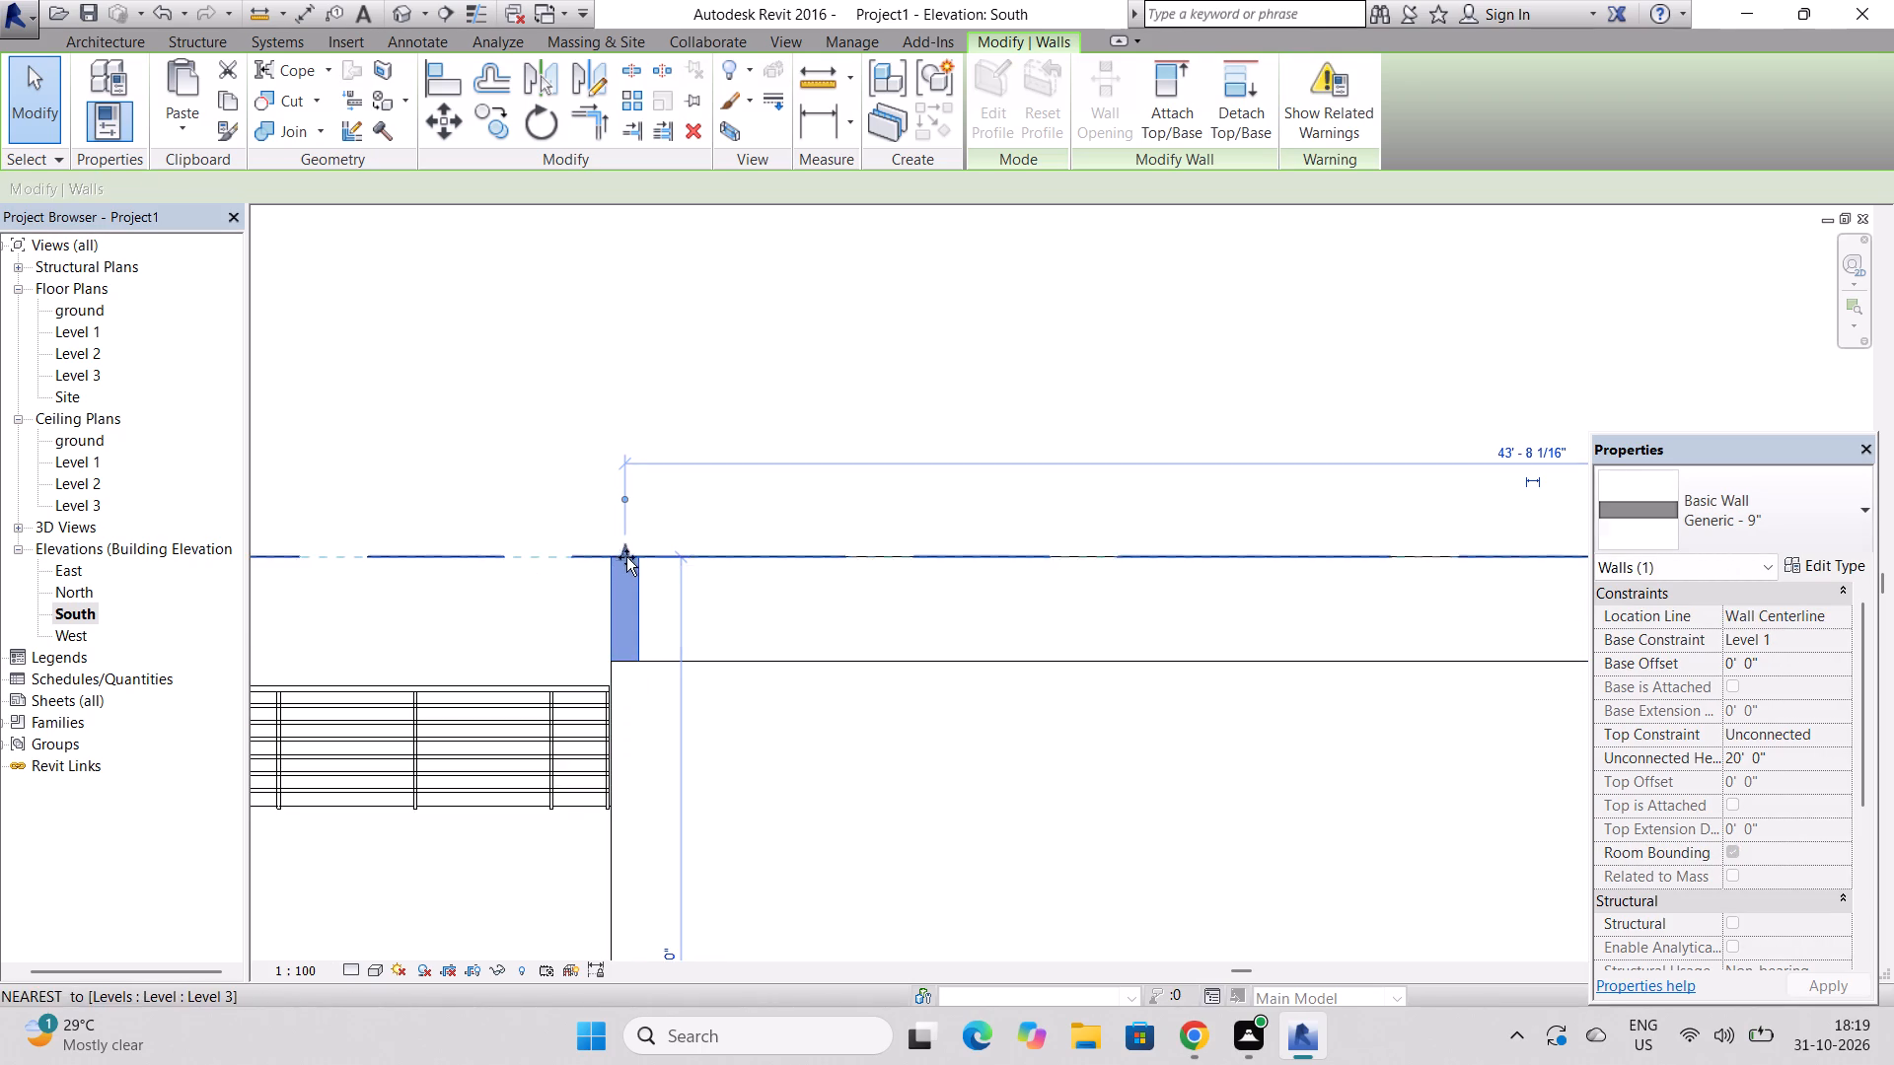
pyautogui.moveTo(626, 557); pyautogui.dragTo(626, 652)
# Lower the east block's rear wall, seen behind the front wall, to an unconnected height of 17' 6".
pyautogui.scroll(-4, 628, 643)
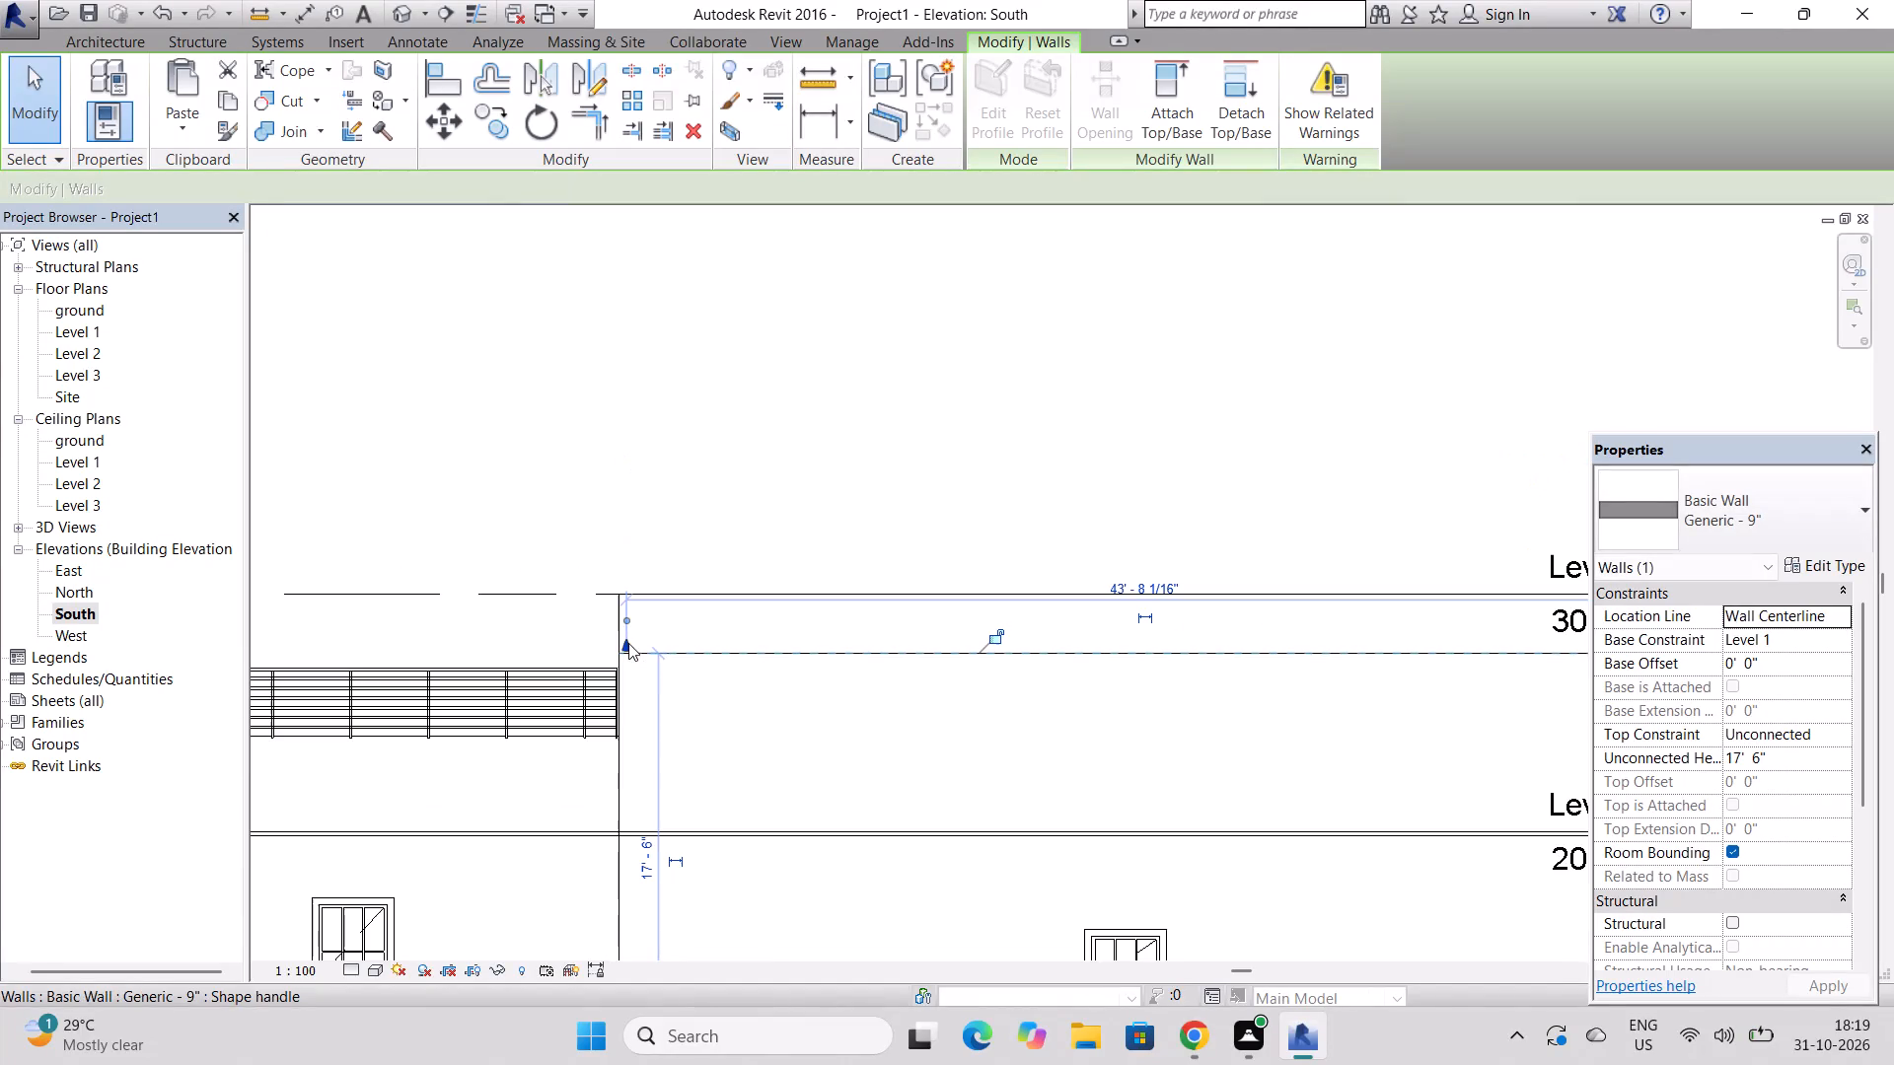
pyautogui.click(847, 594)
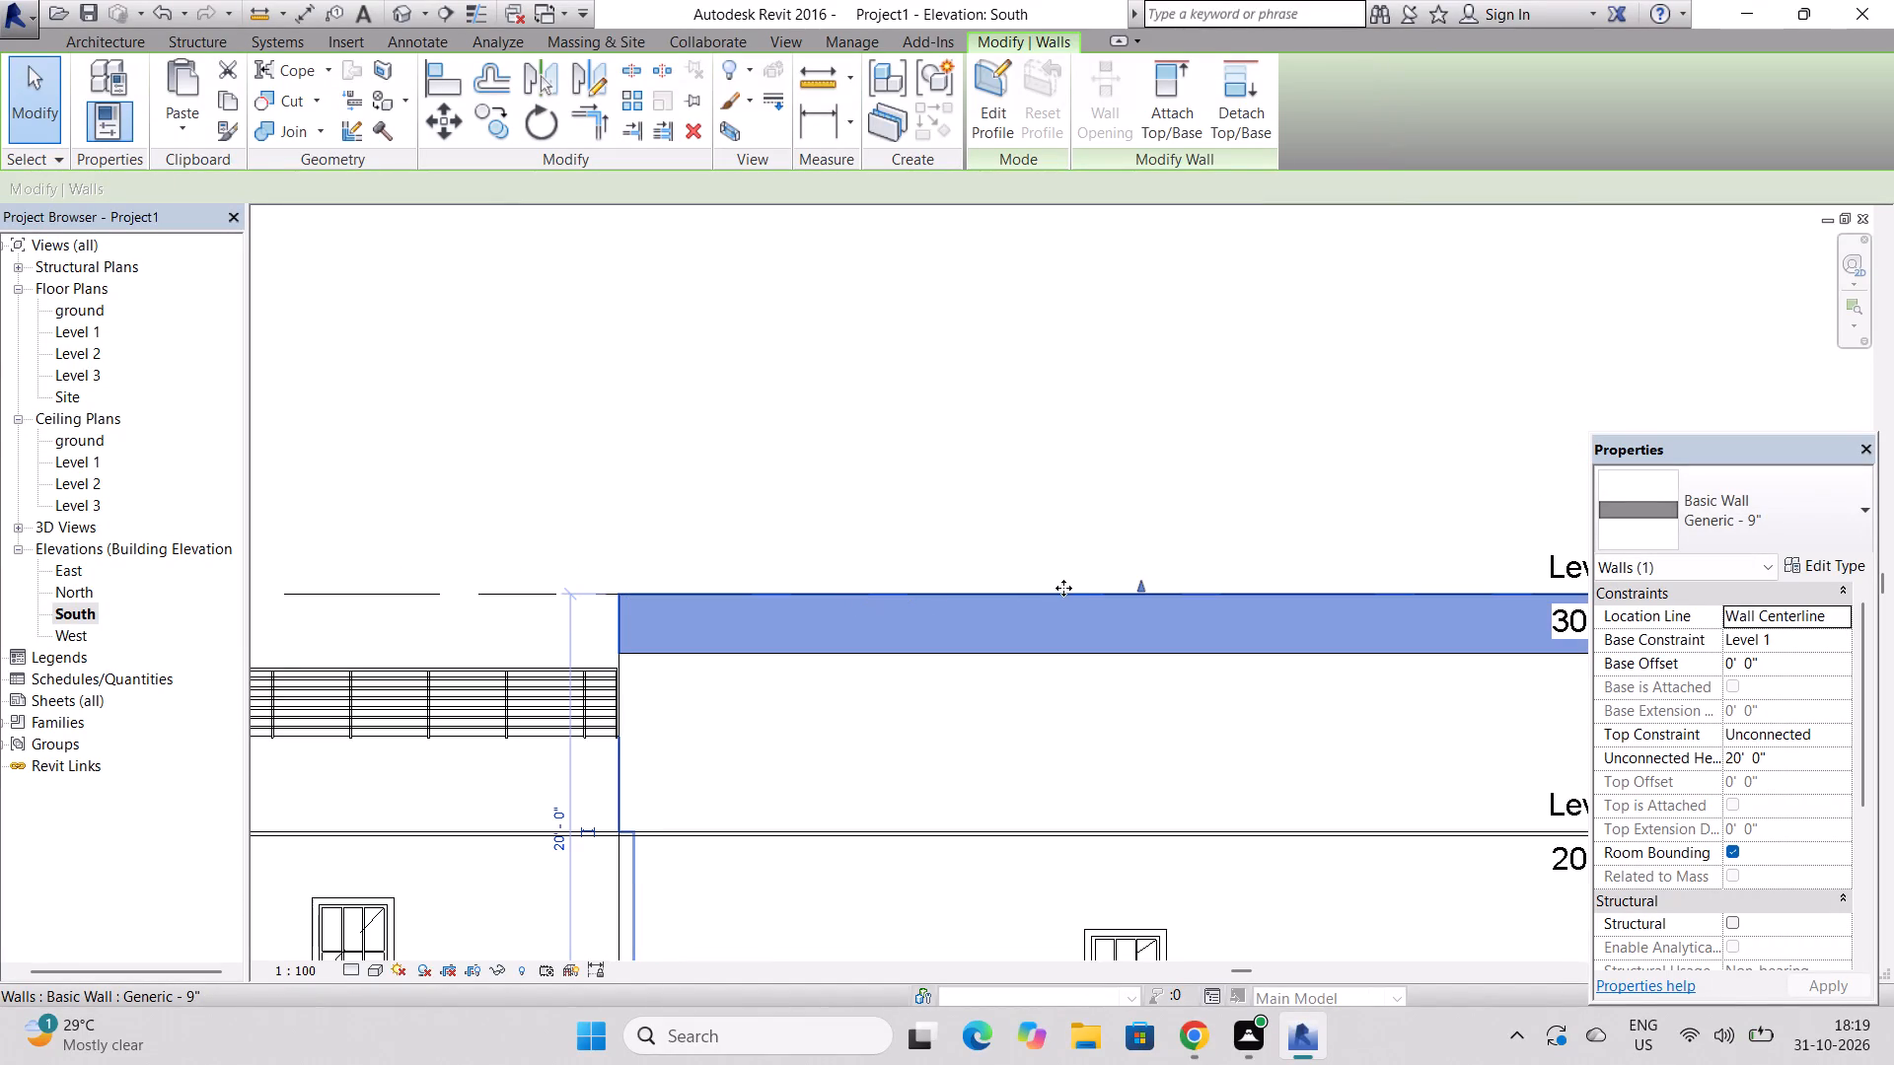
pyautogui.moveTo(1143, 586); pyautogui.dragTo(1143, 633)
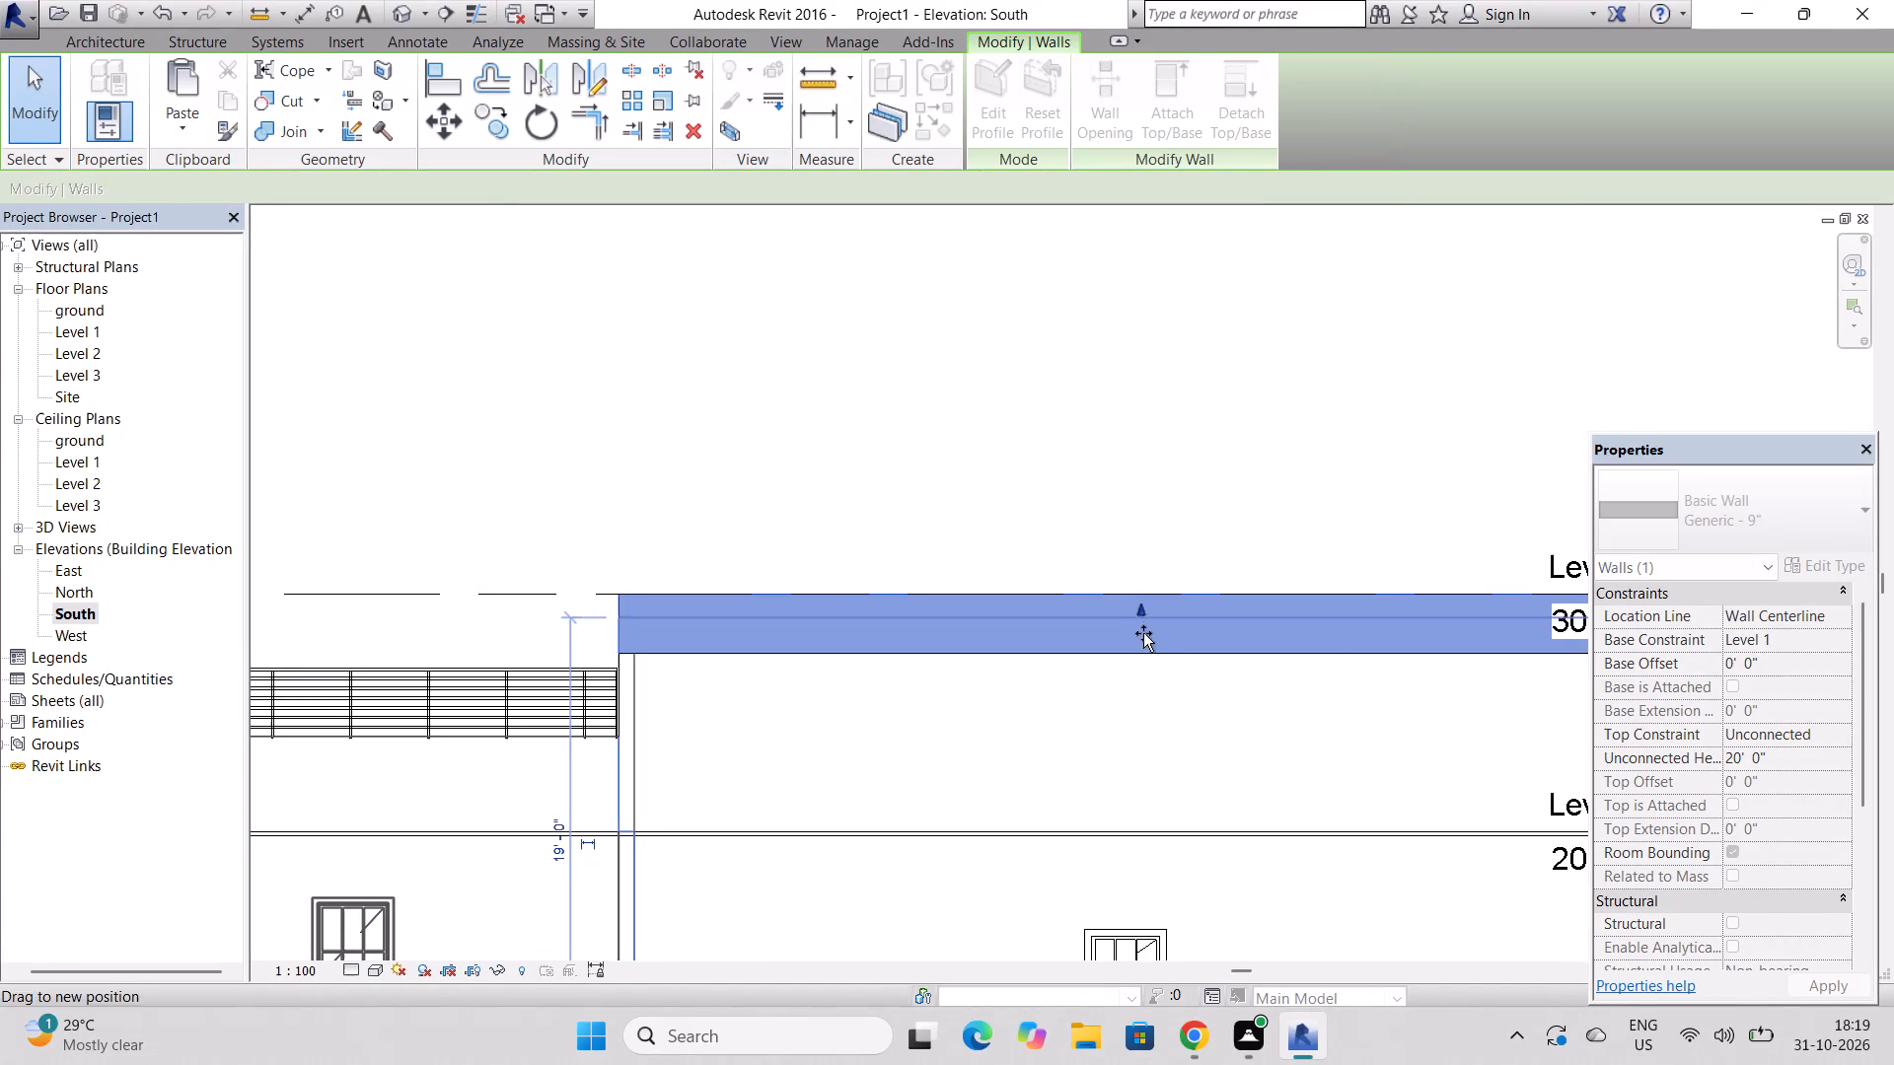
pyautogui.moveTo(1143, 633); pyautogui.dragTo(1143, 646)
# Lower the east block's outer side wall, next to the level markers, to an unconnected height of 17' 6".
pyautogui.scroll(-5, 677, 618)
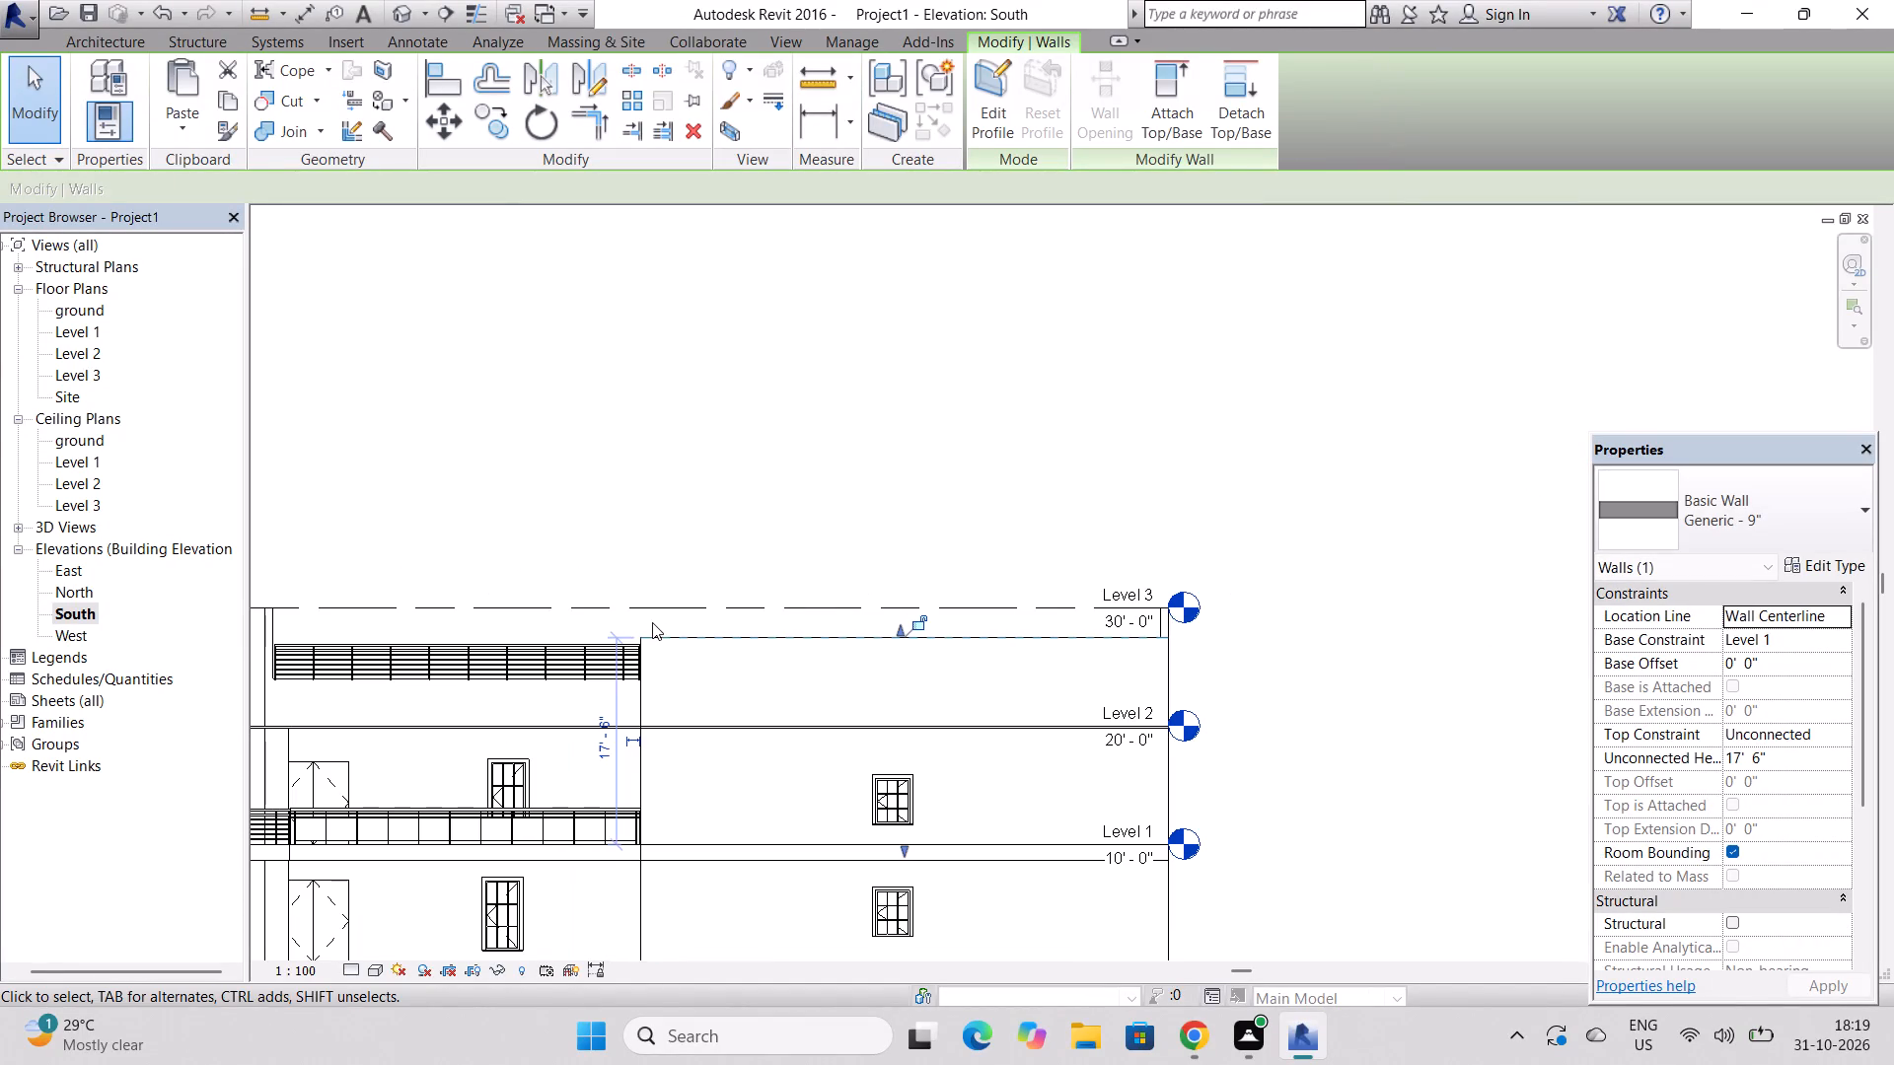
pyautogui.scroll(8, 1188, 613)
pyautogui.click(1119, 618)
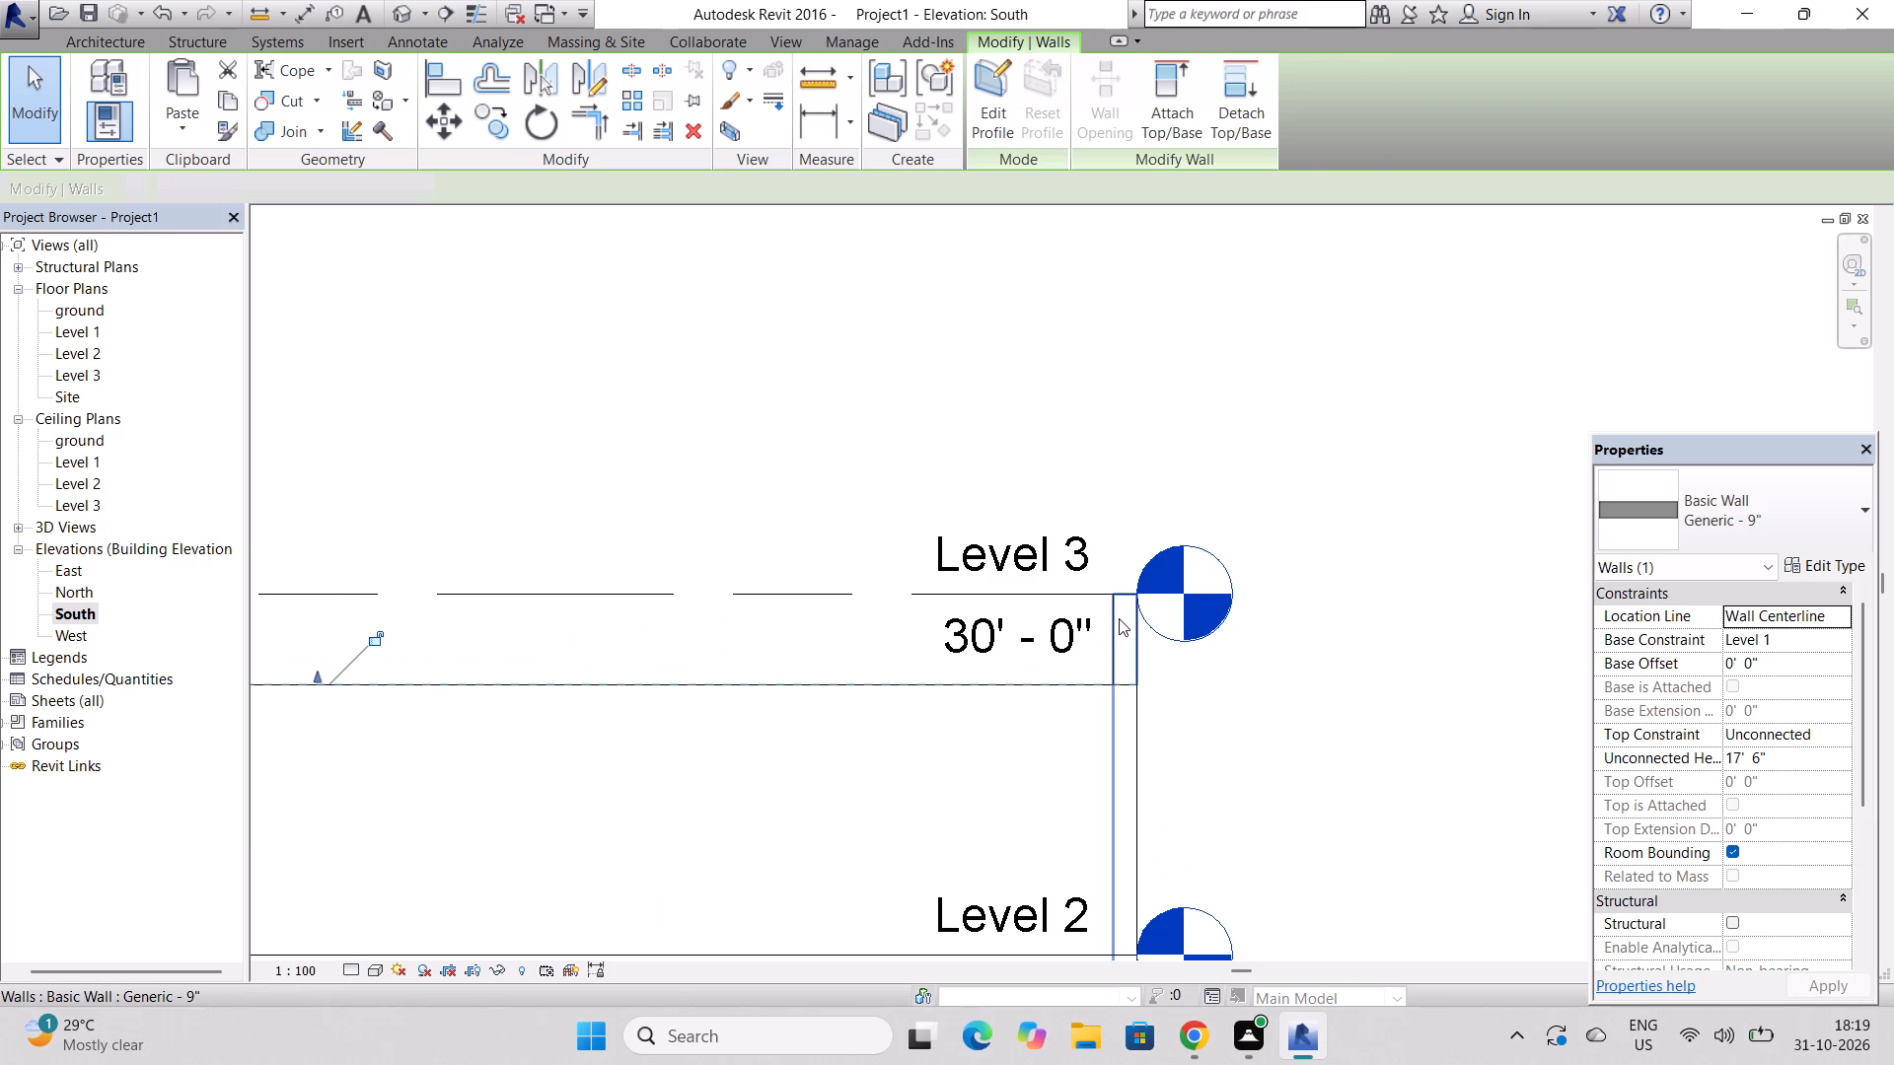
pyautogui.moveTo(1124, 584); pyautogui.dragTo(1123, 647)
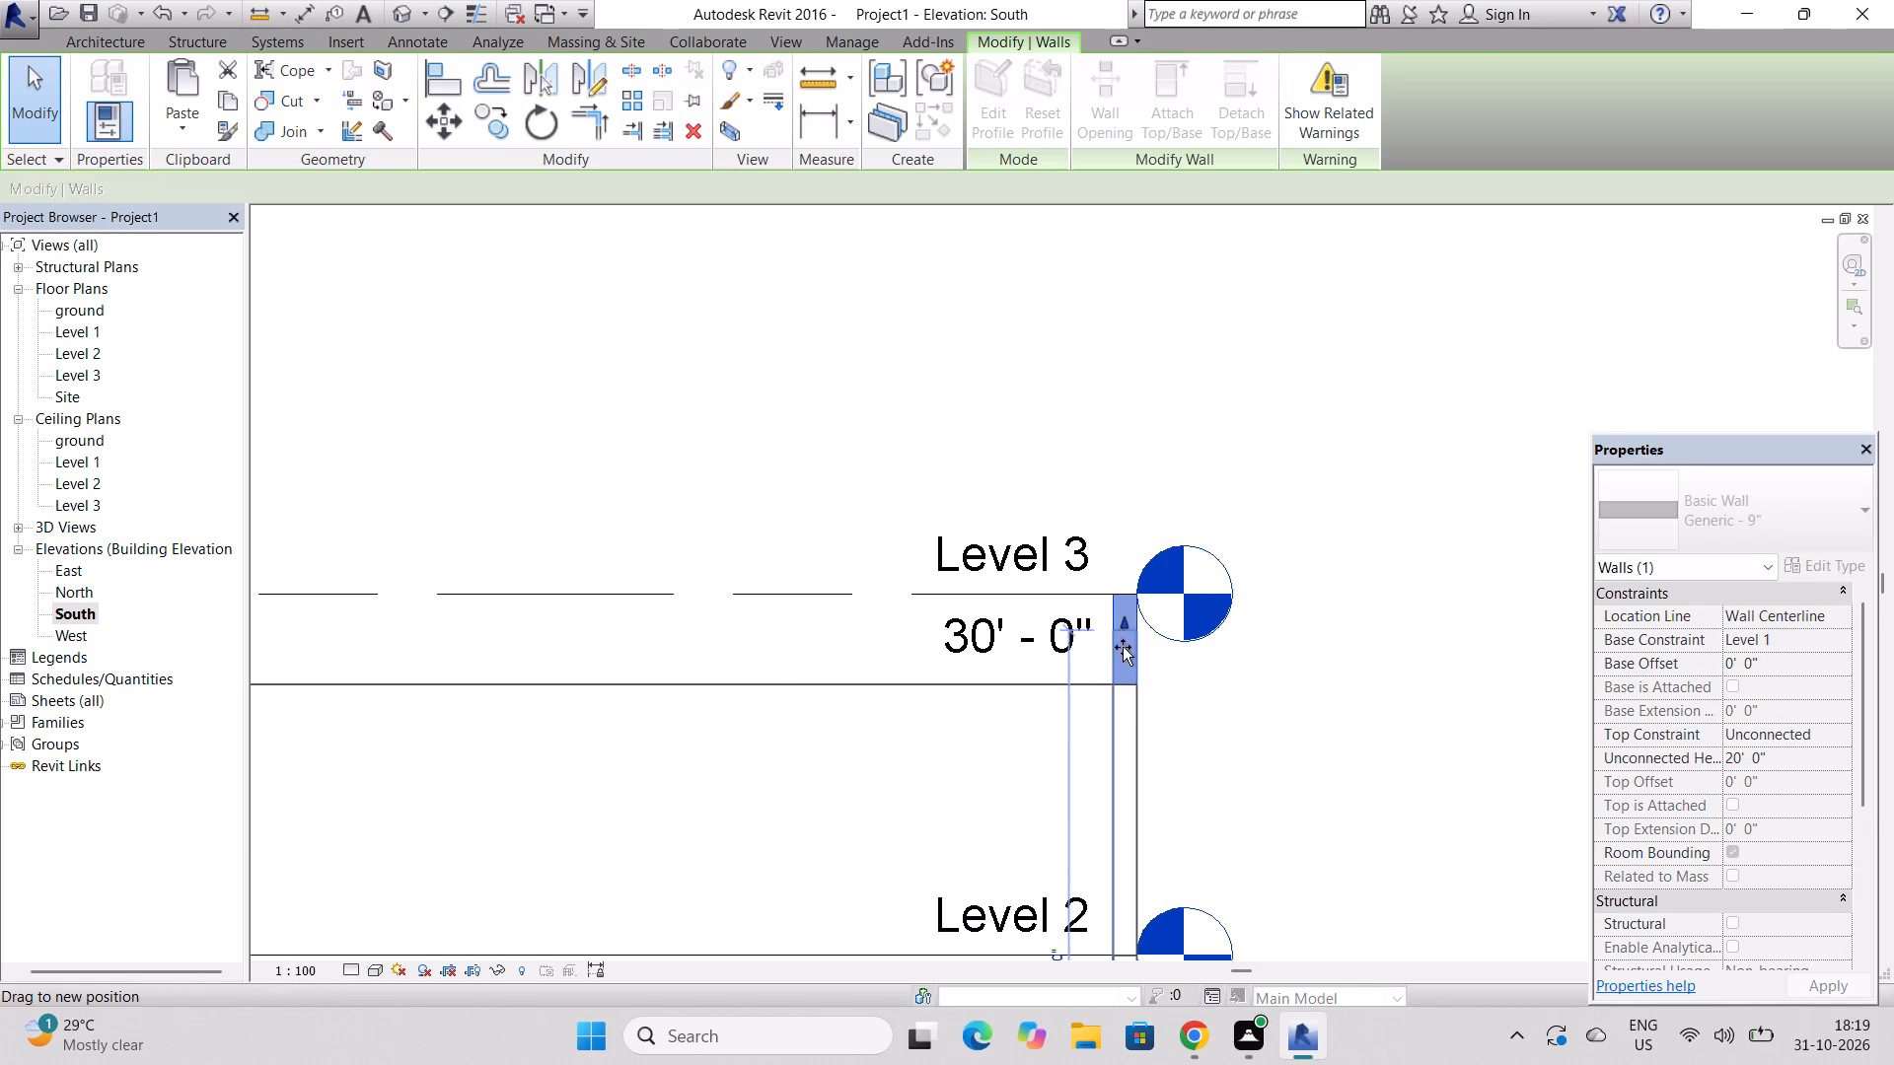
pyautogui.moveTo(1123, 647); pyautogui.dragTo(1123, 679)
# Lower the west block's front wall to an unconnected height of 17' 6", matching the east block's top edge.
pyautogui.scroll(-10, 1165, 565)
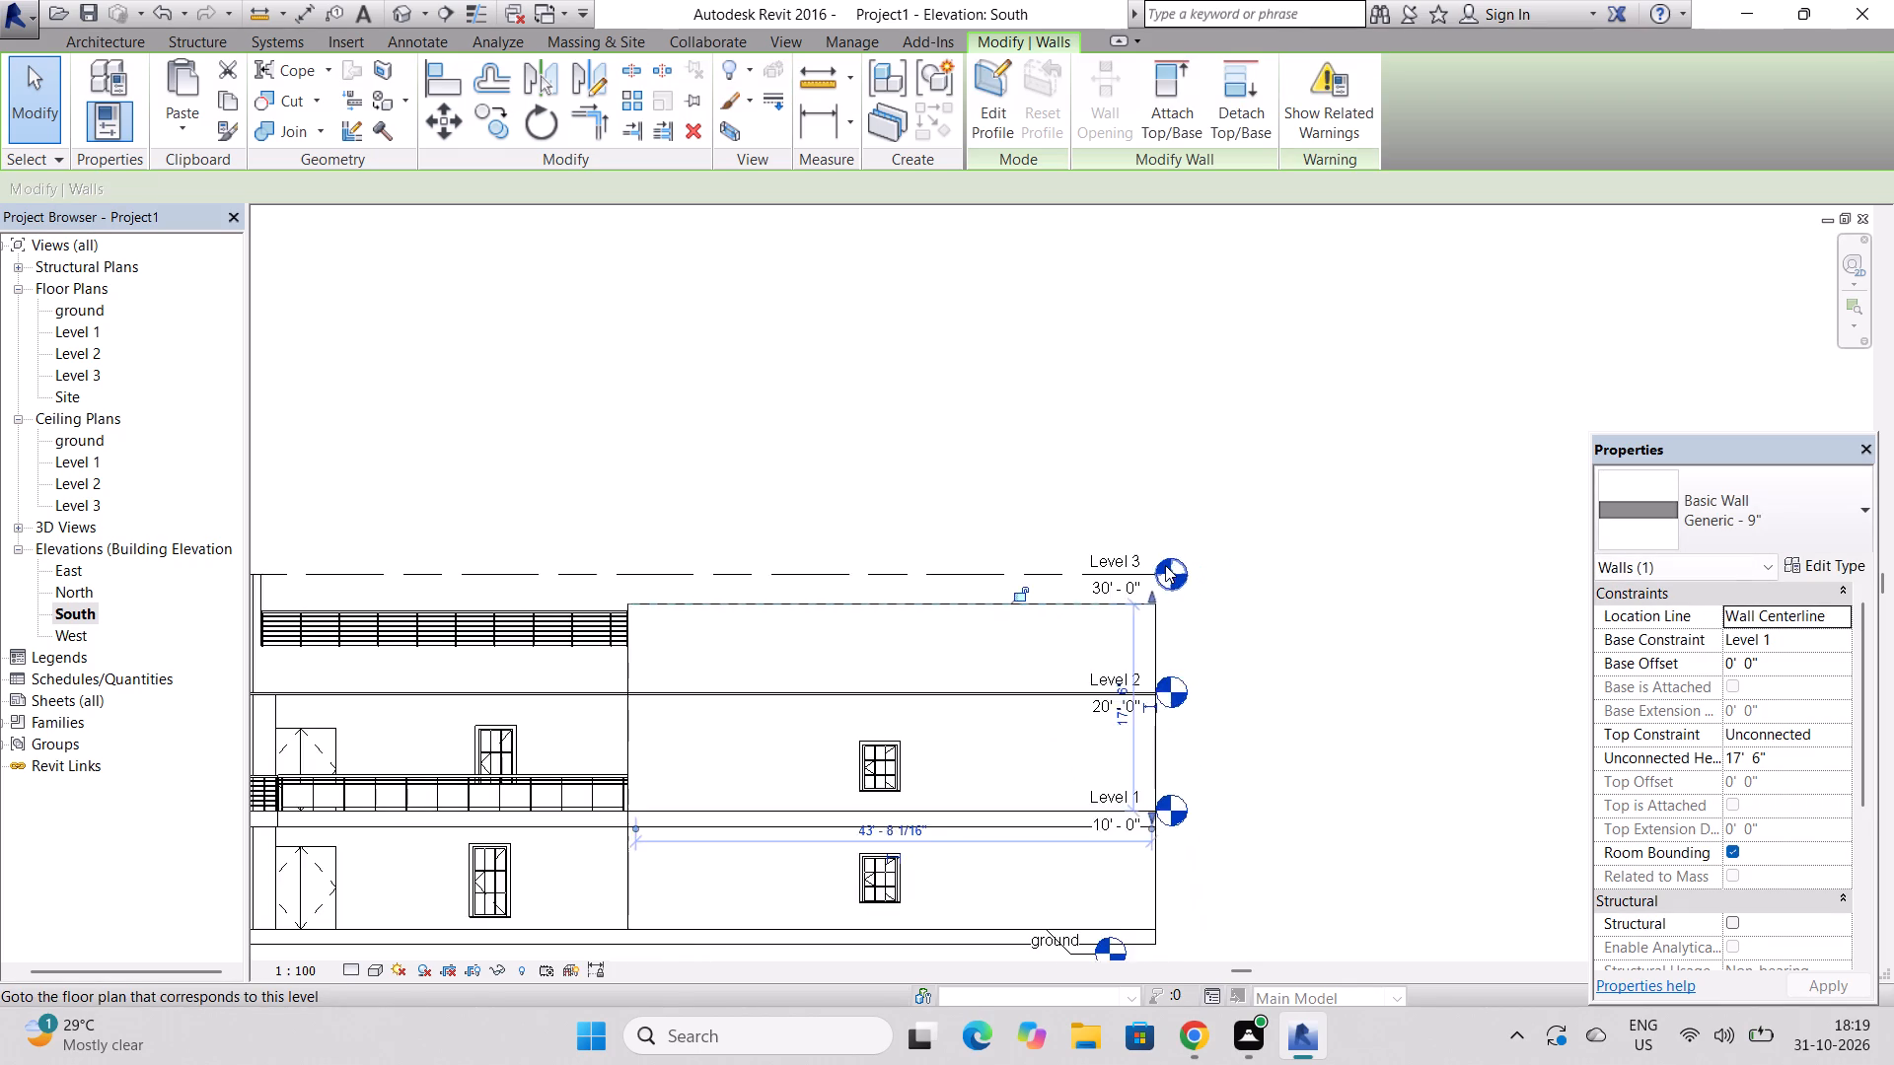
pyautogui.scroll(-2, 1165, 565)
pyautogui.scroll(9, 591, 569)
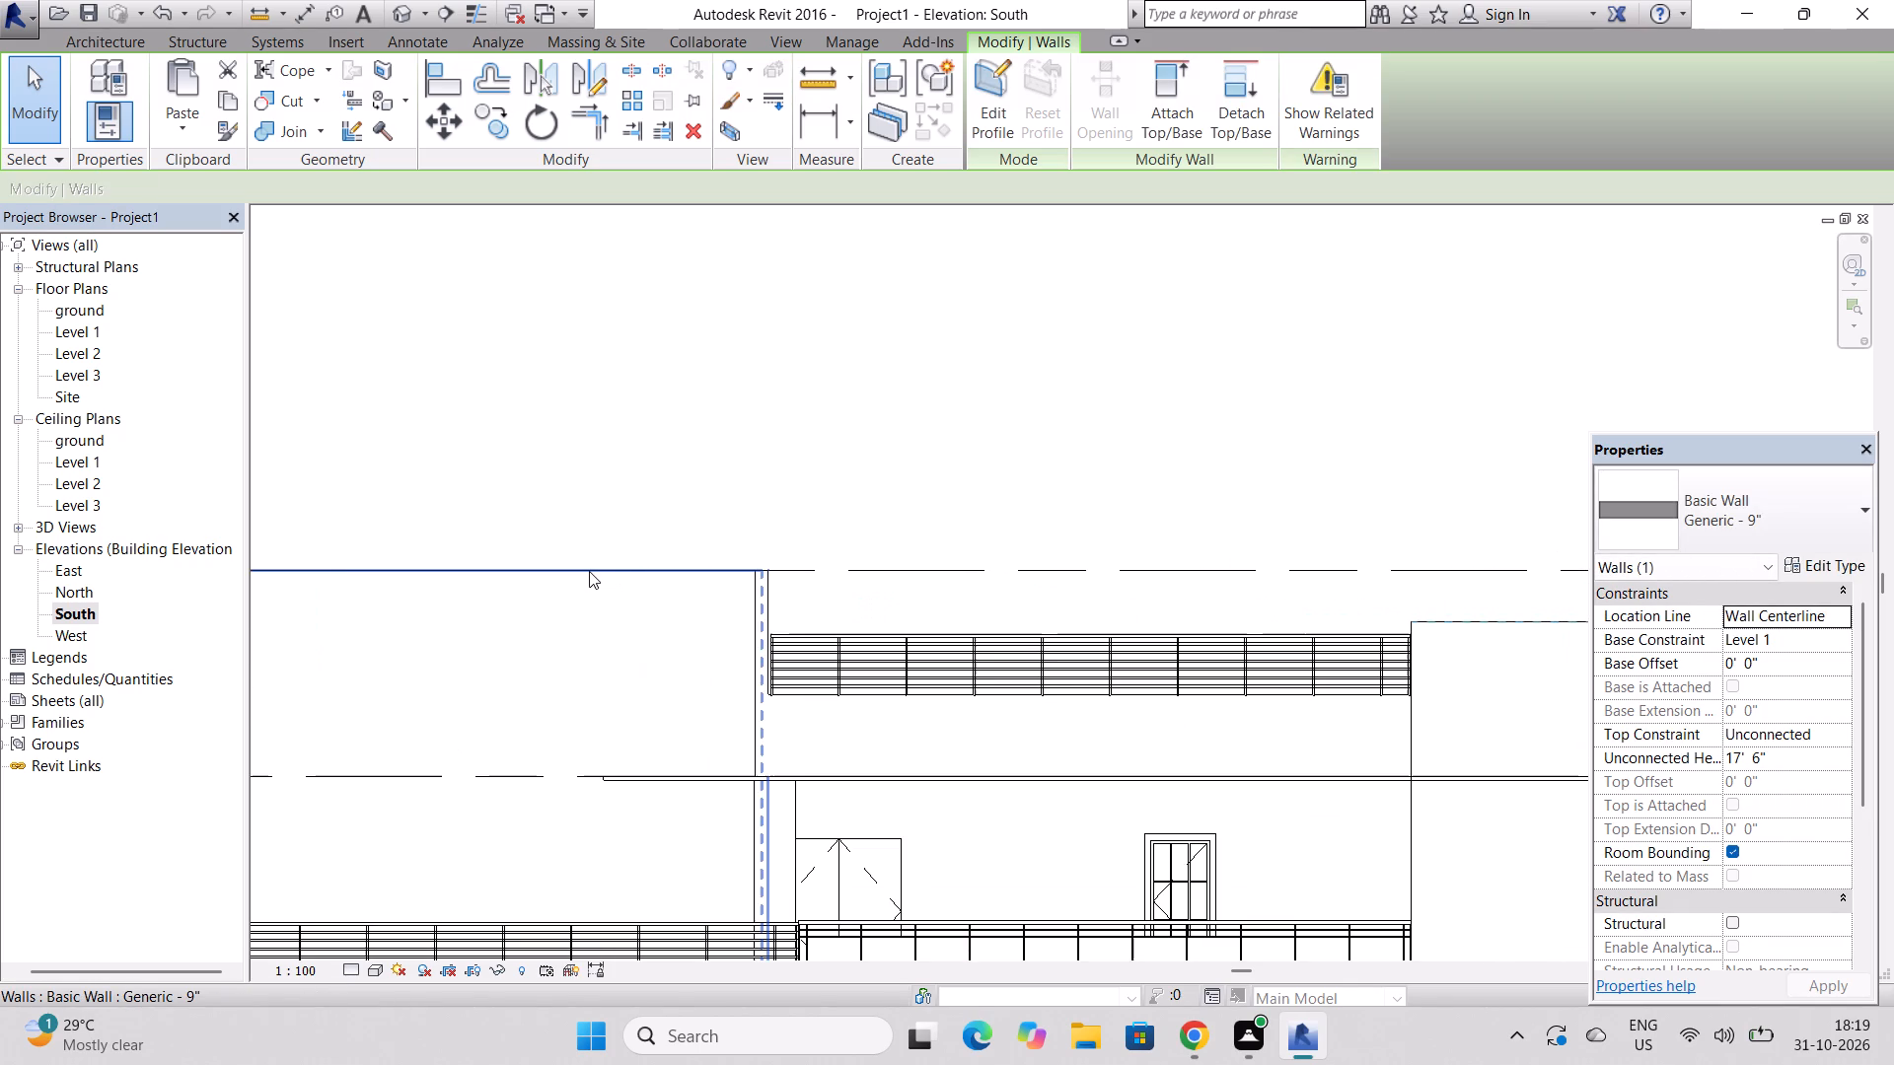
pyautogui.click(648, 570)
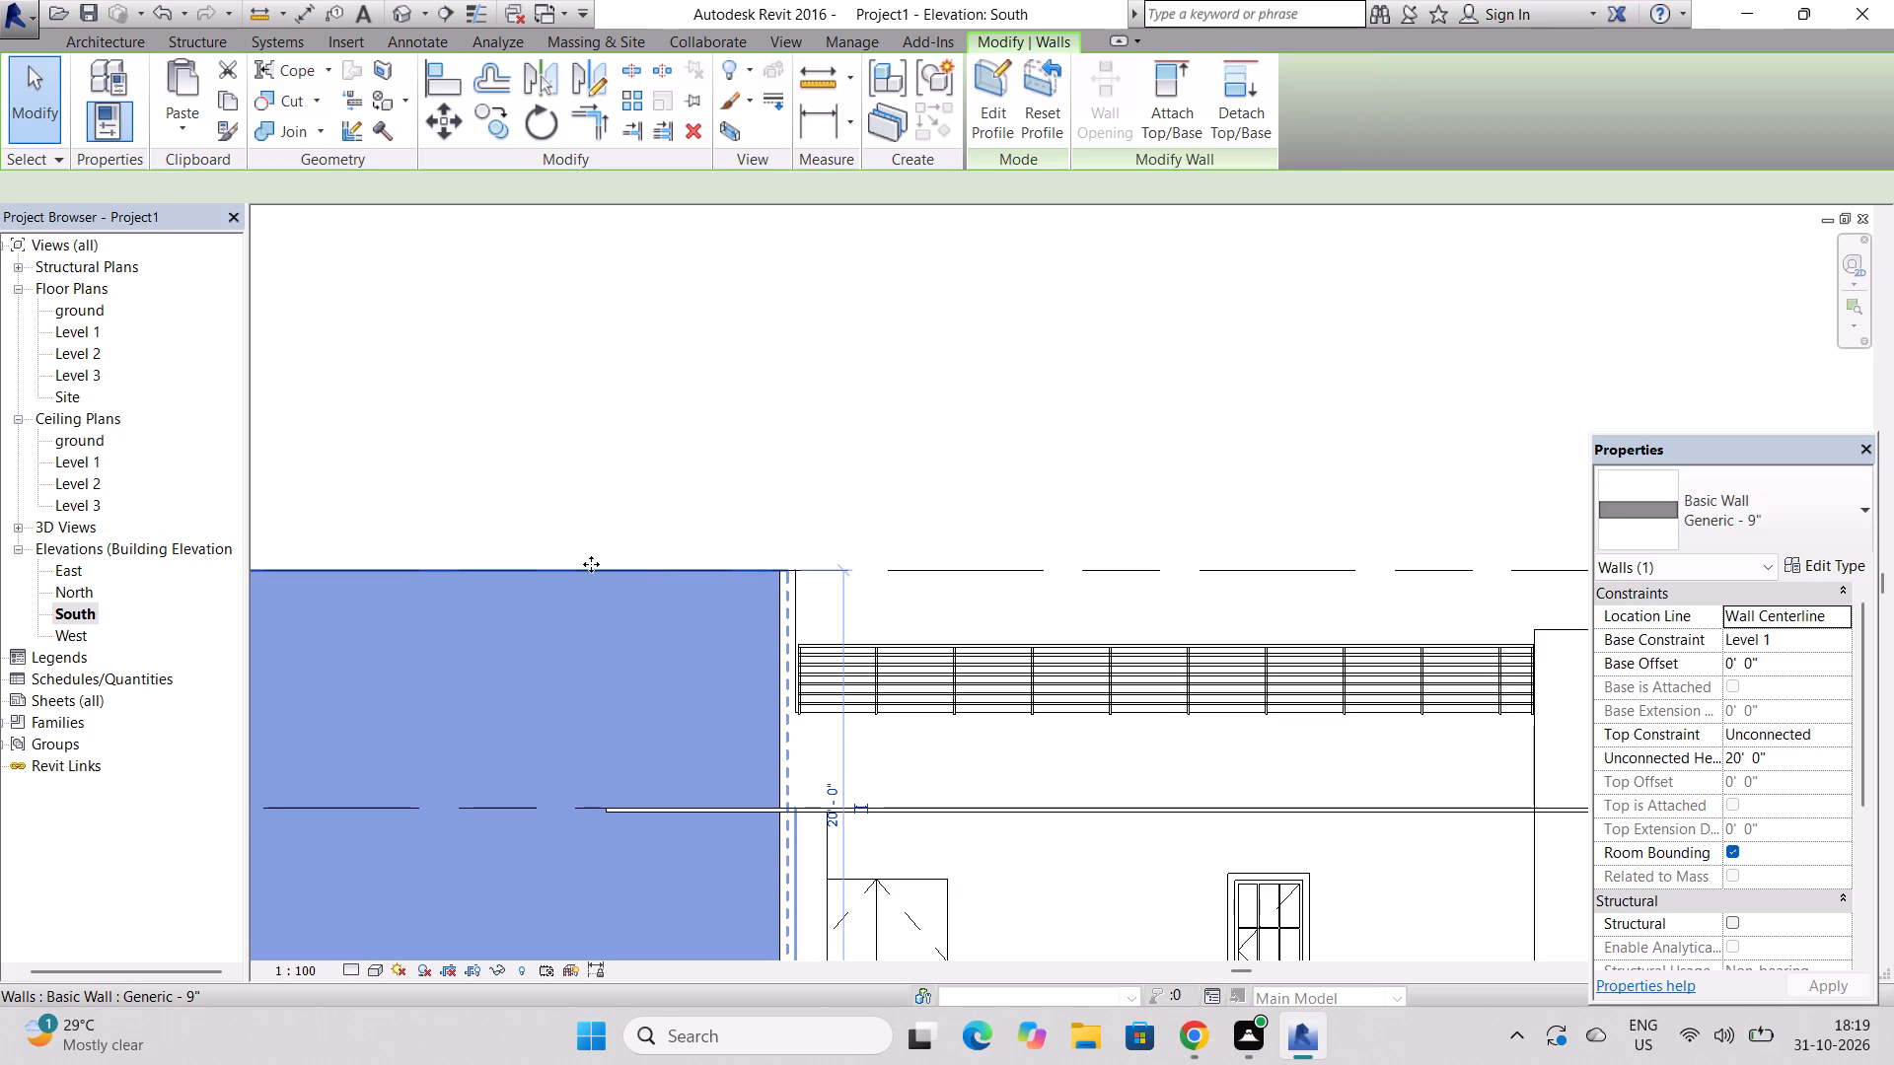
pyautogui.scroll(-4, 626, 563)
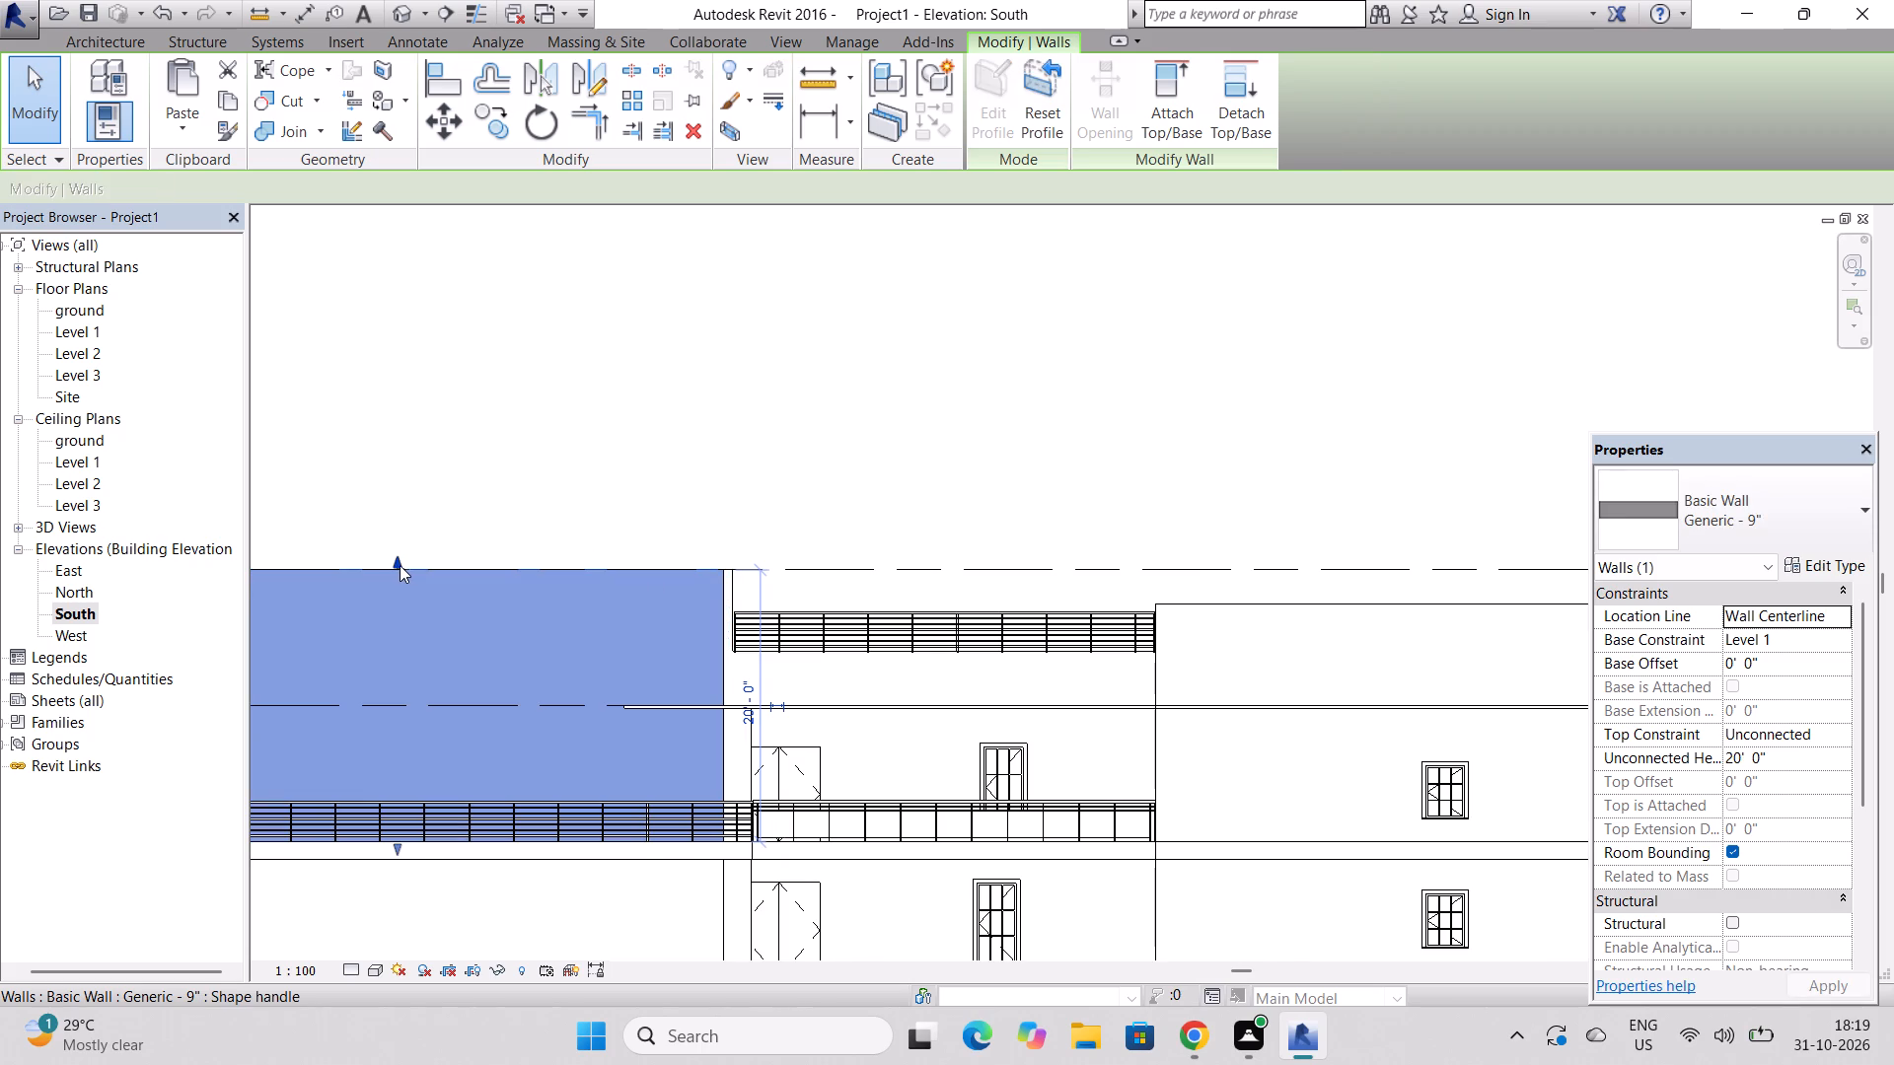
pyautogui.moveTo(394, 558); pyautogui.dragTo(398, 582)
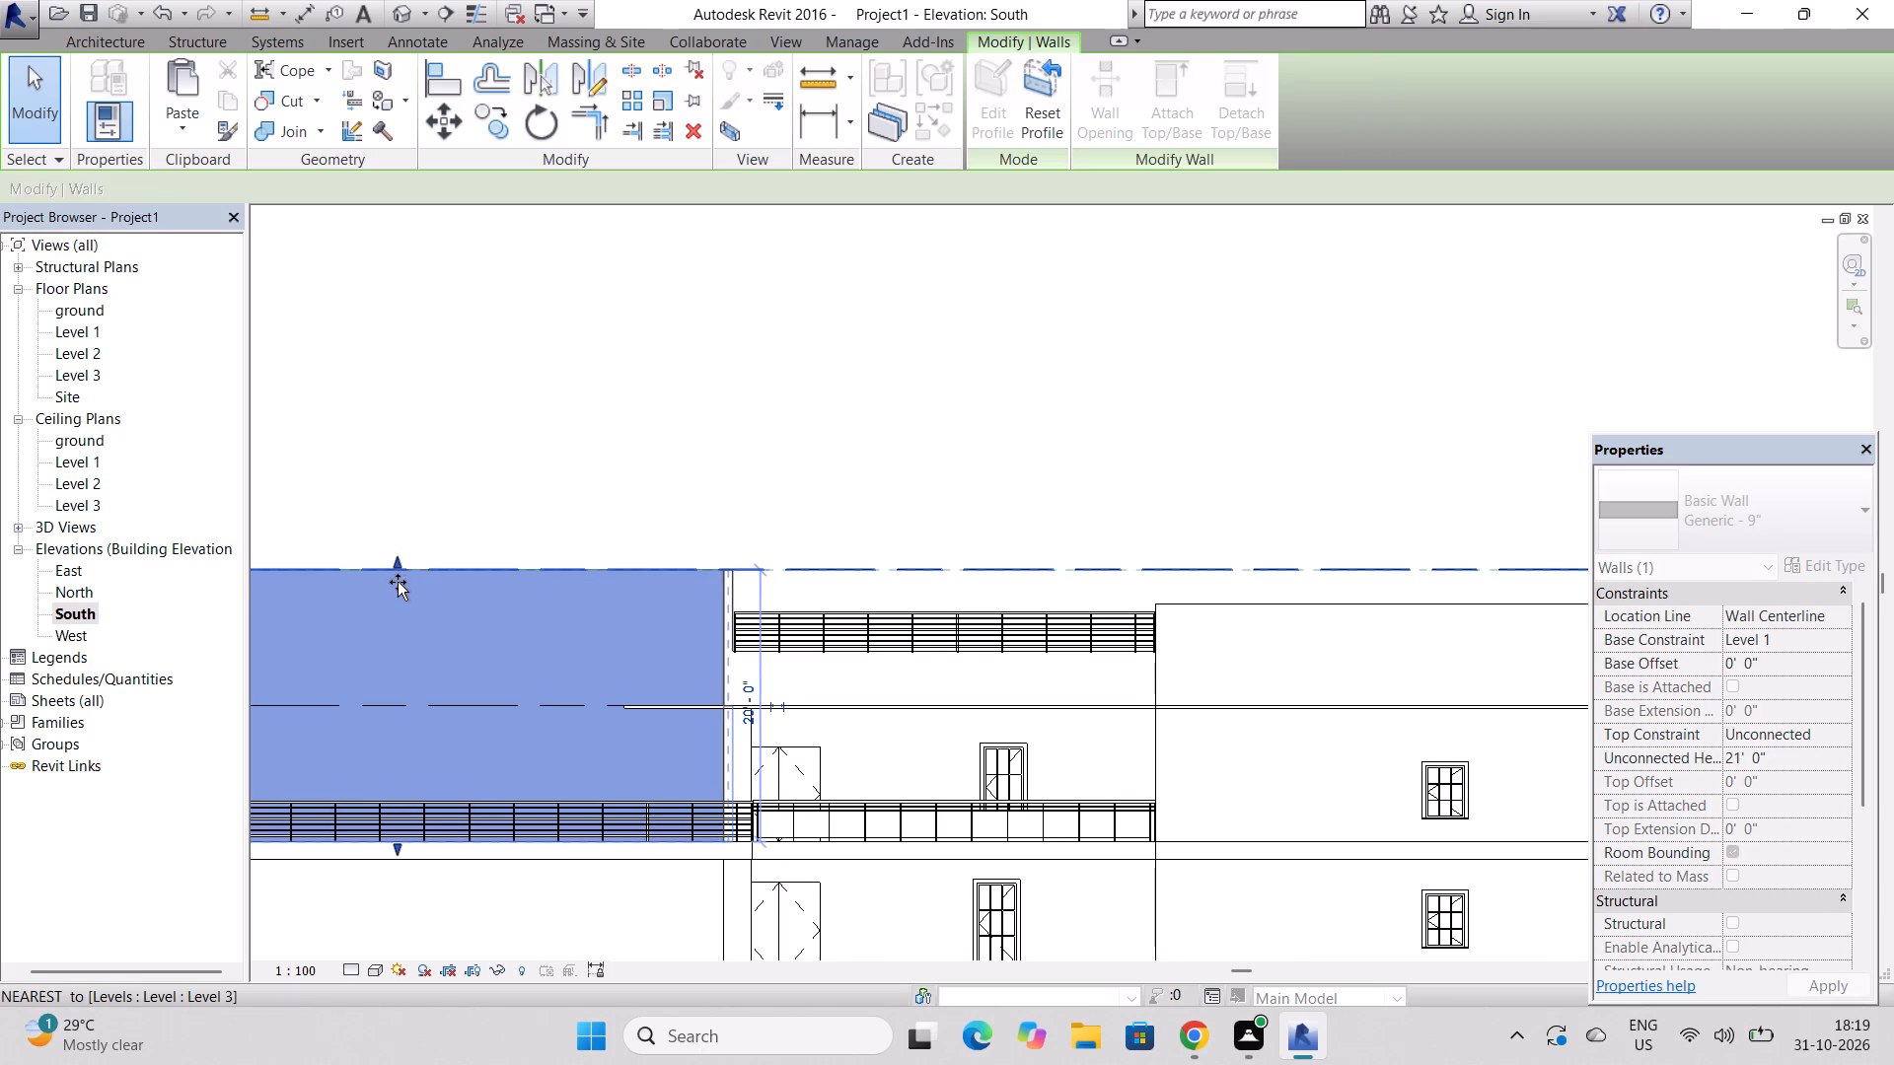
pyautogui.moveTo(398, 582); pyautogui.dragTo(401, 600)
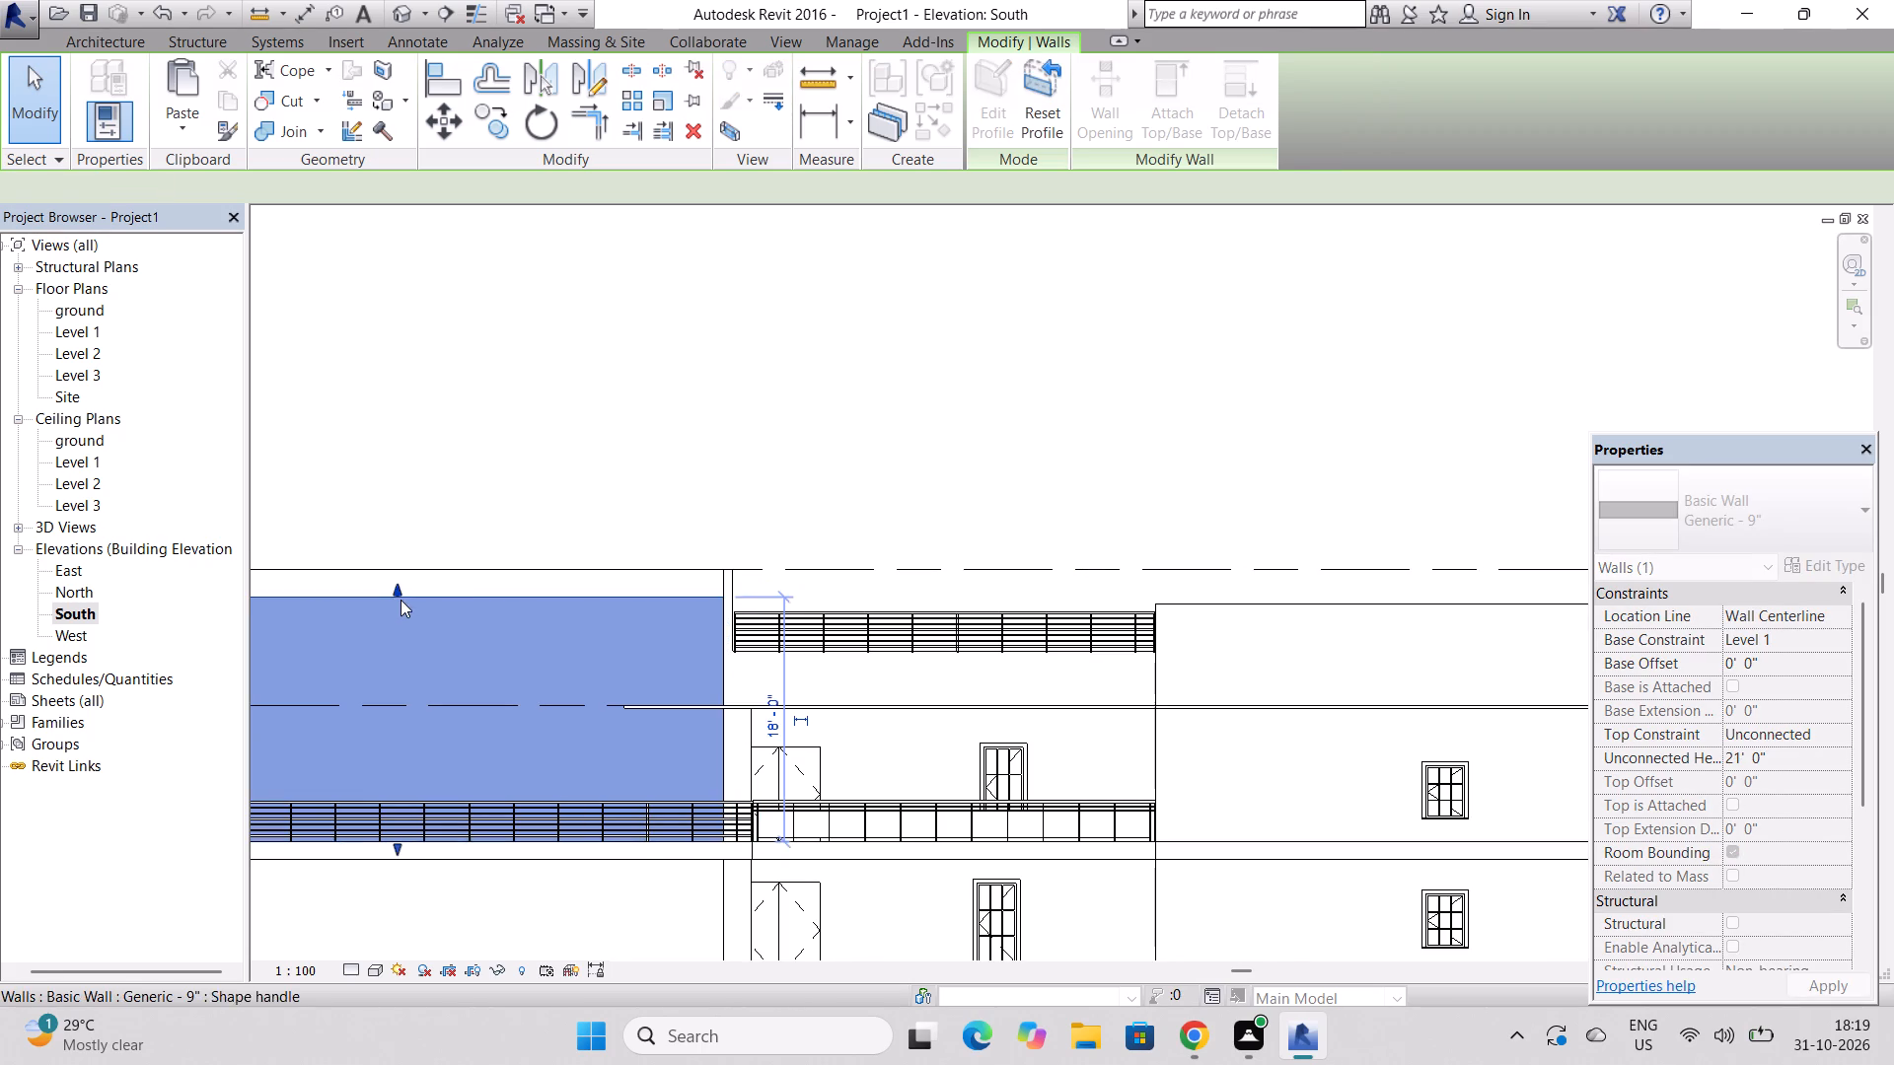
pyautogui.scroll(4, 817, 646)
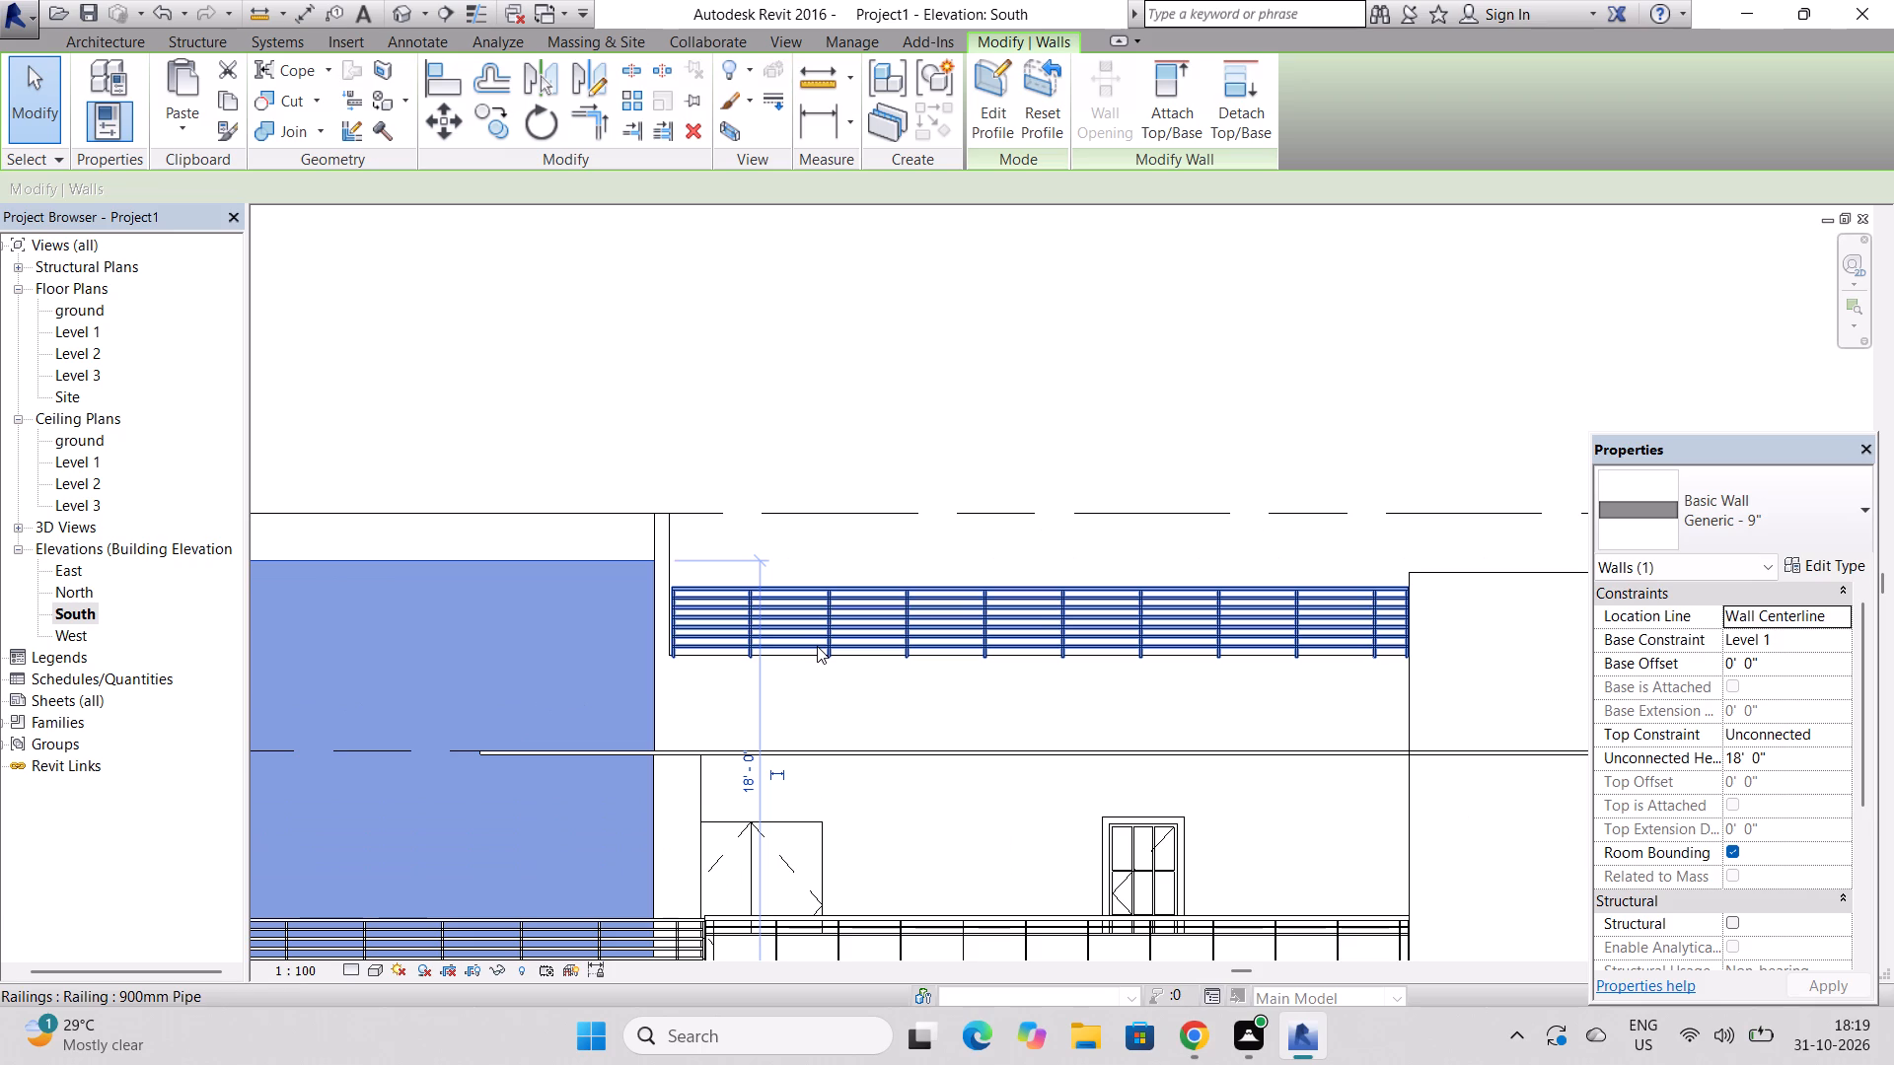
pyautogui.scroll(-3, 571, 564)
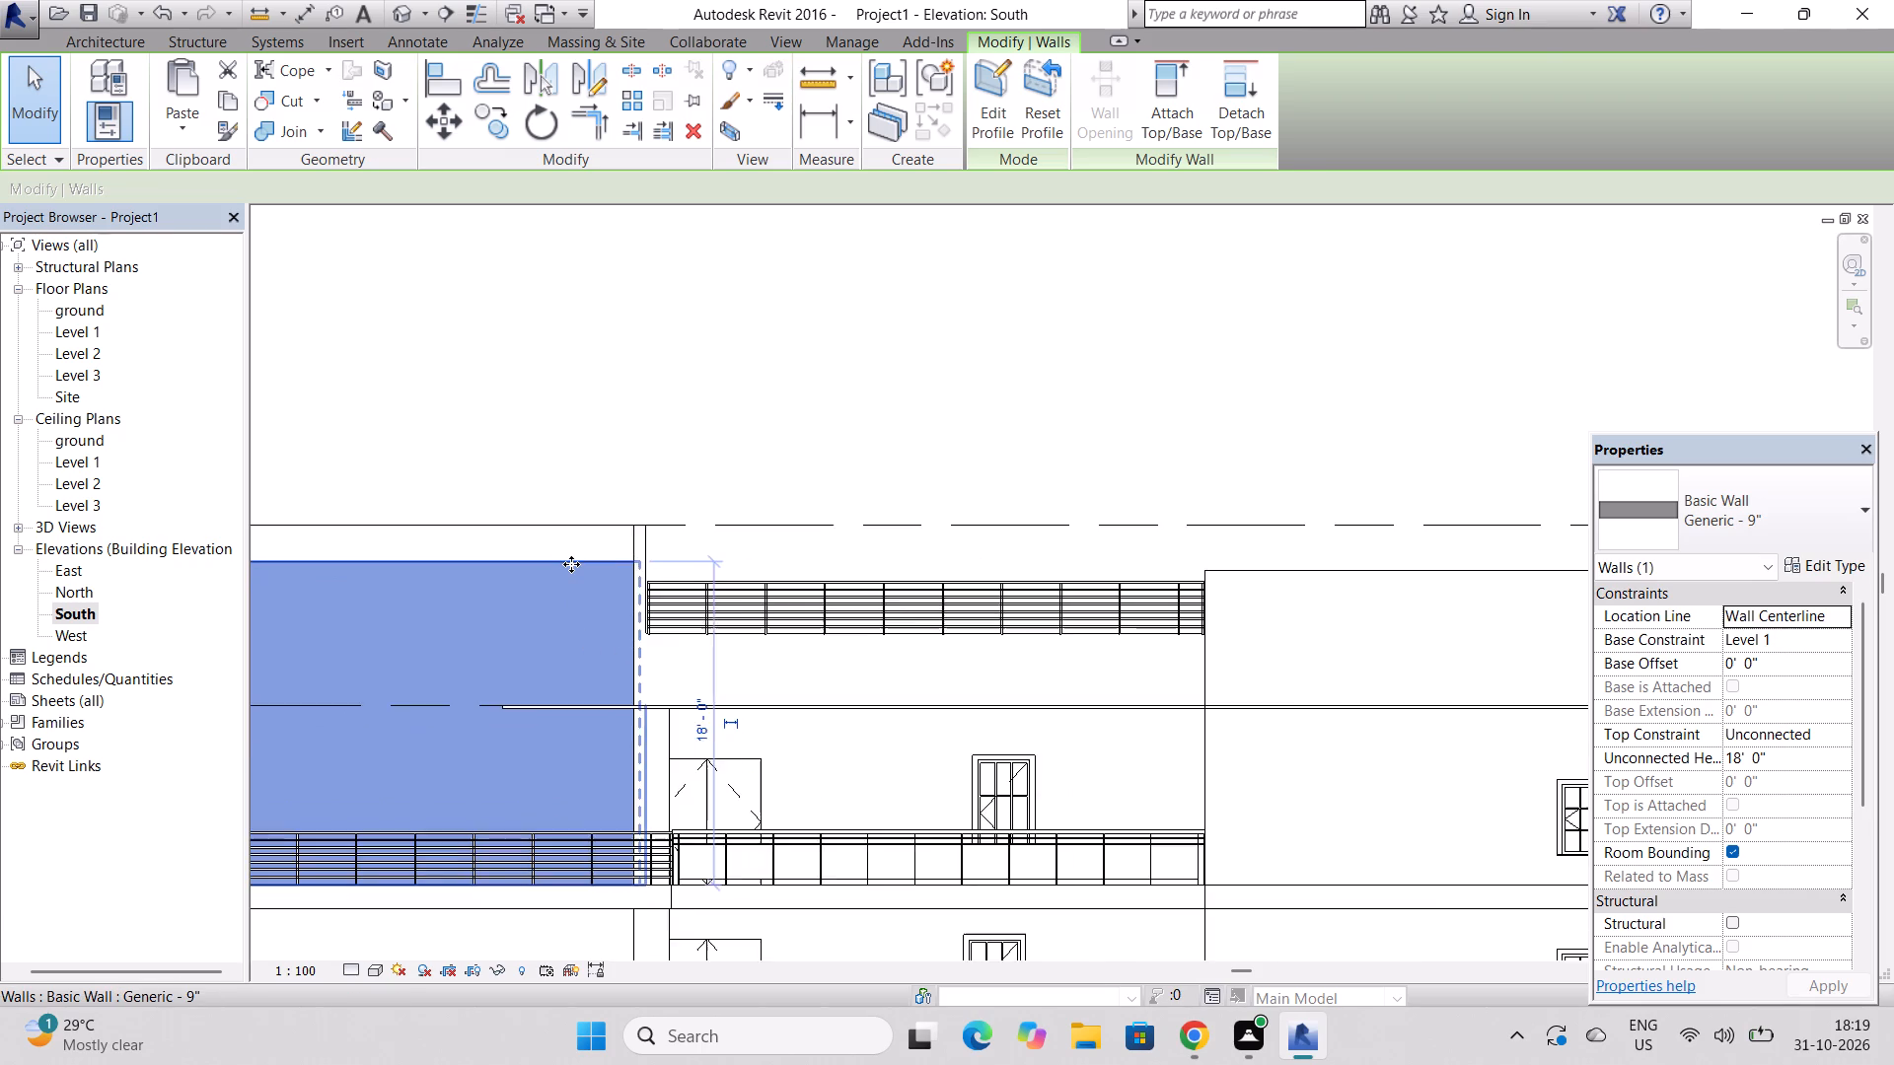
pyautogui.scroll(8, 571, 564)
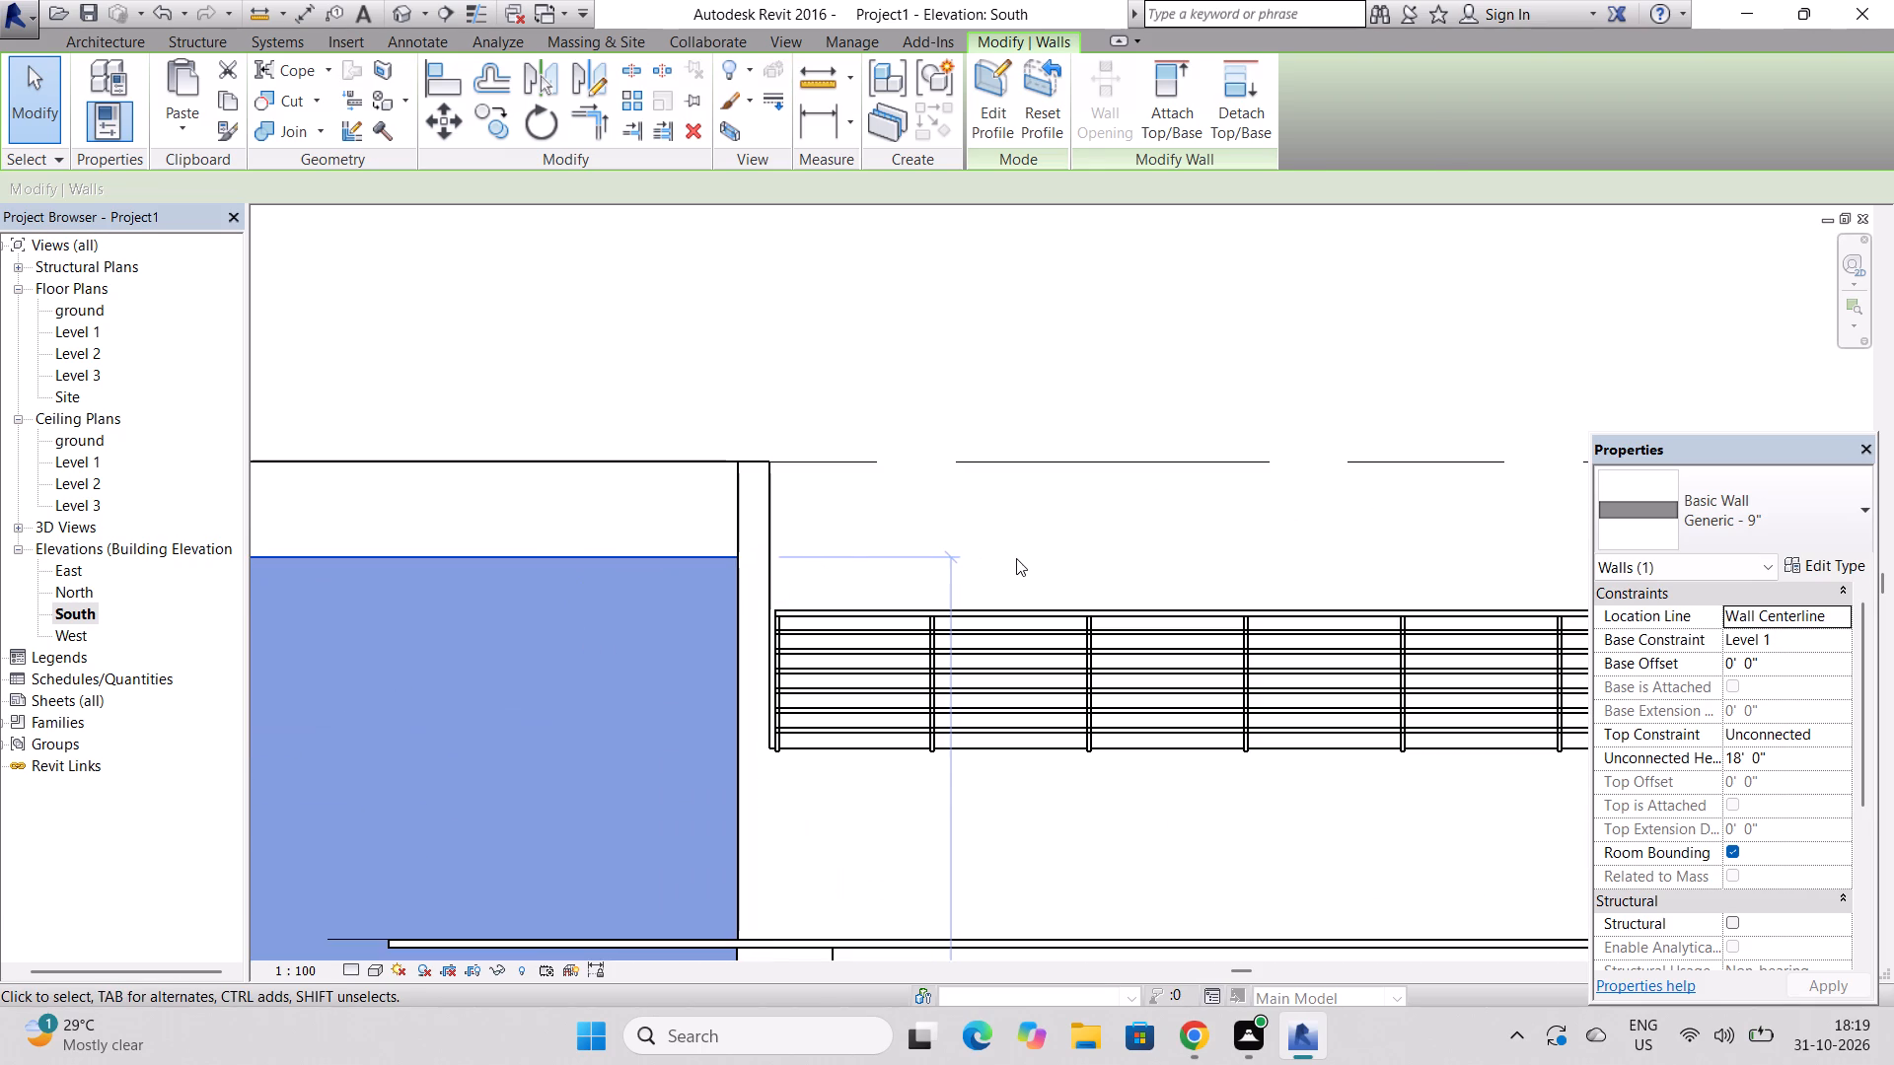
pyautogui.scroll(-7, 1016, 558)
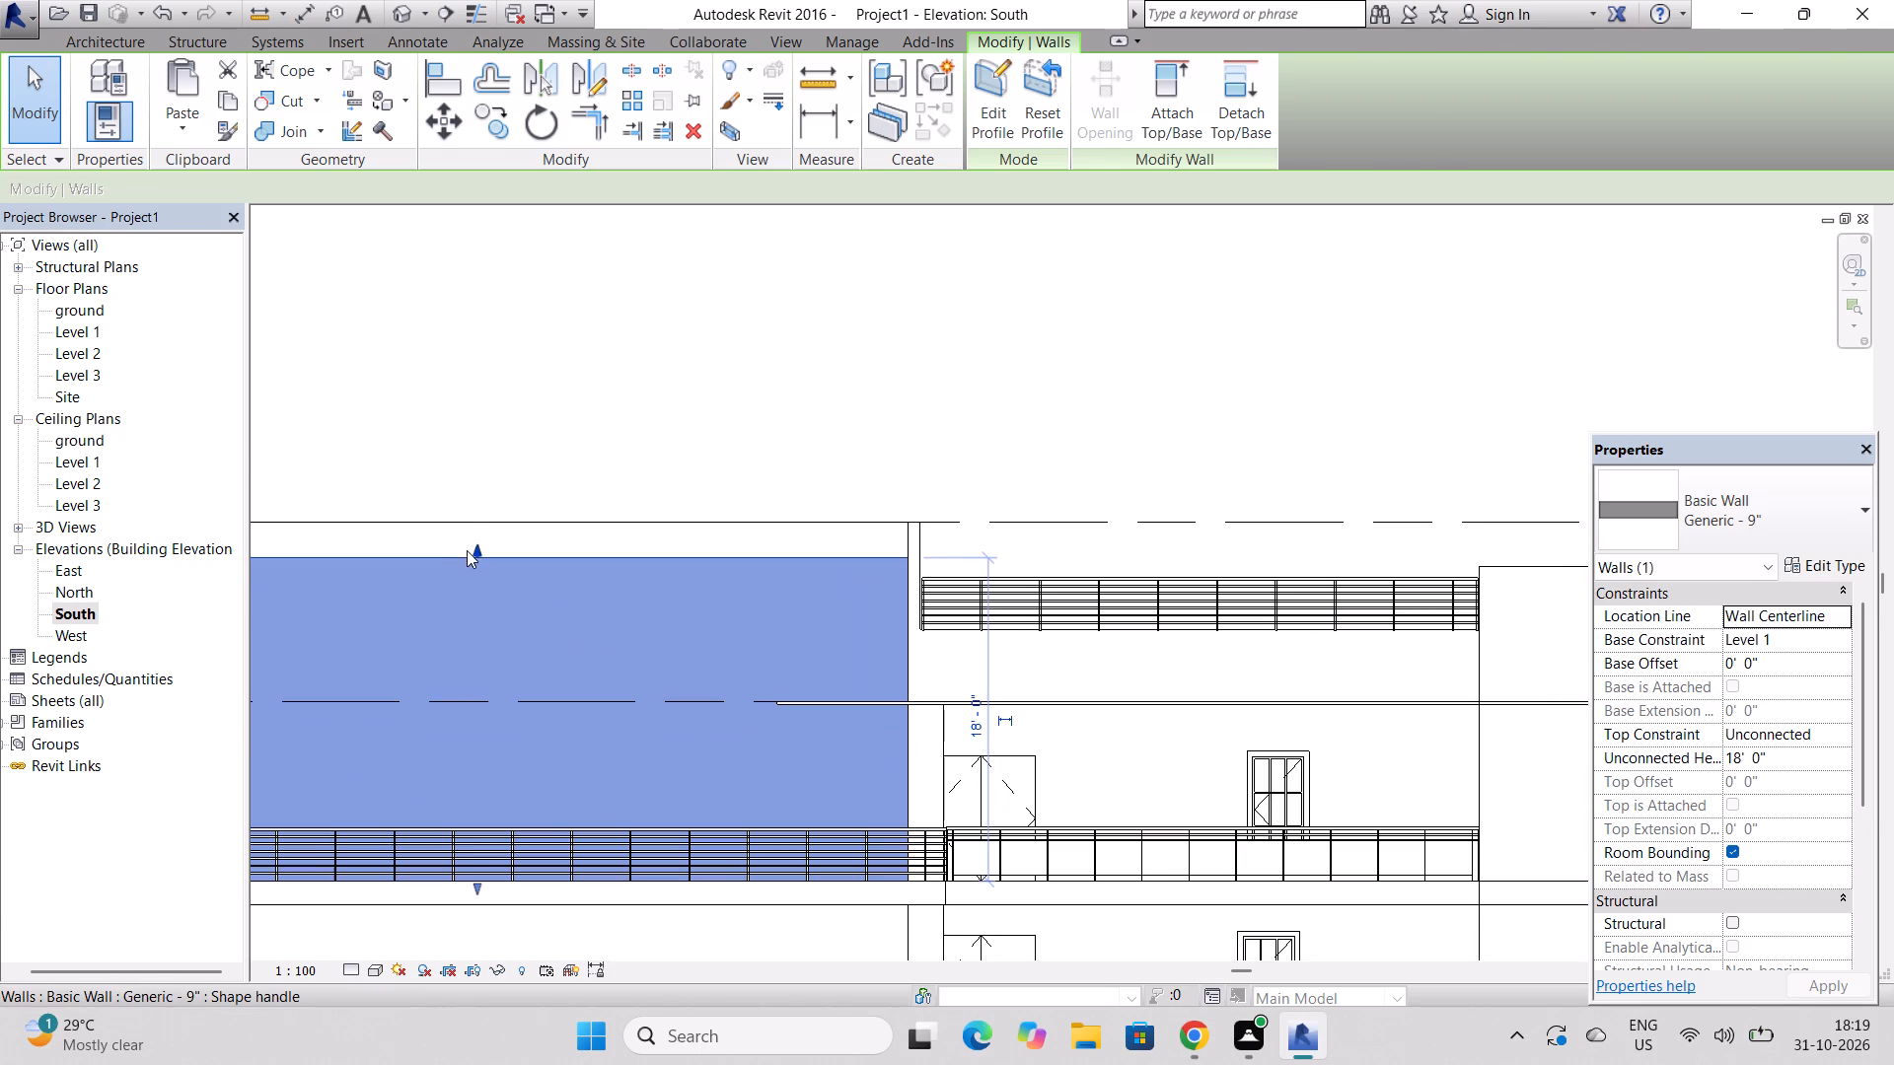
pyautogui.moveTo(477, 547); pyautogui.dragTo(477, 570)
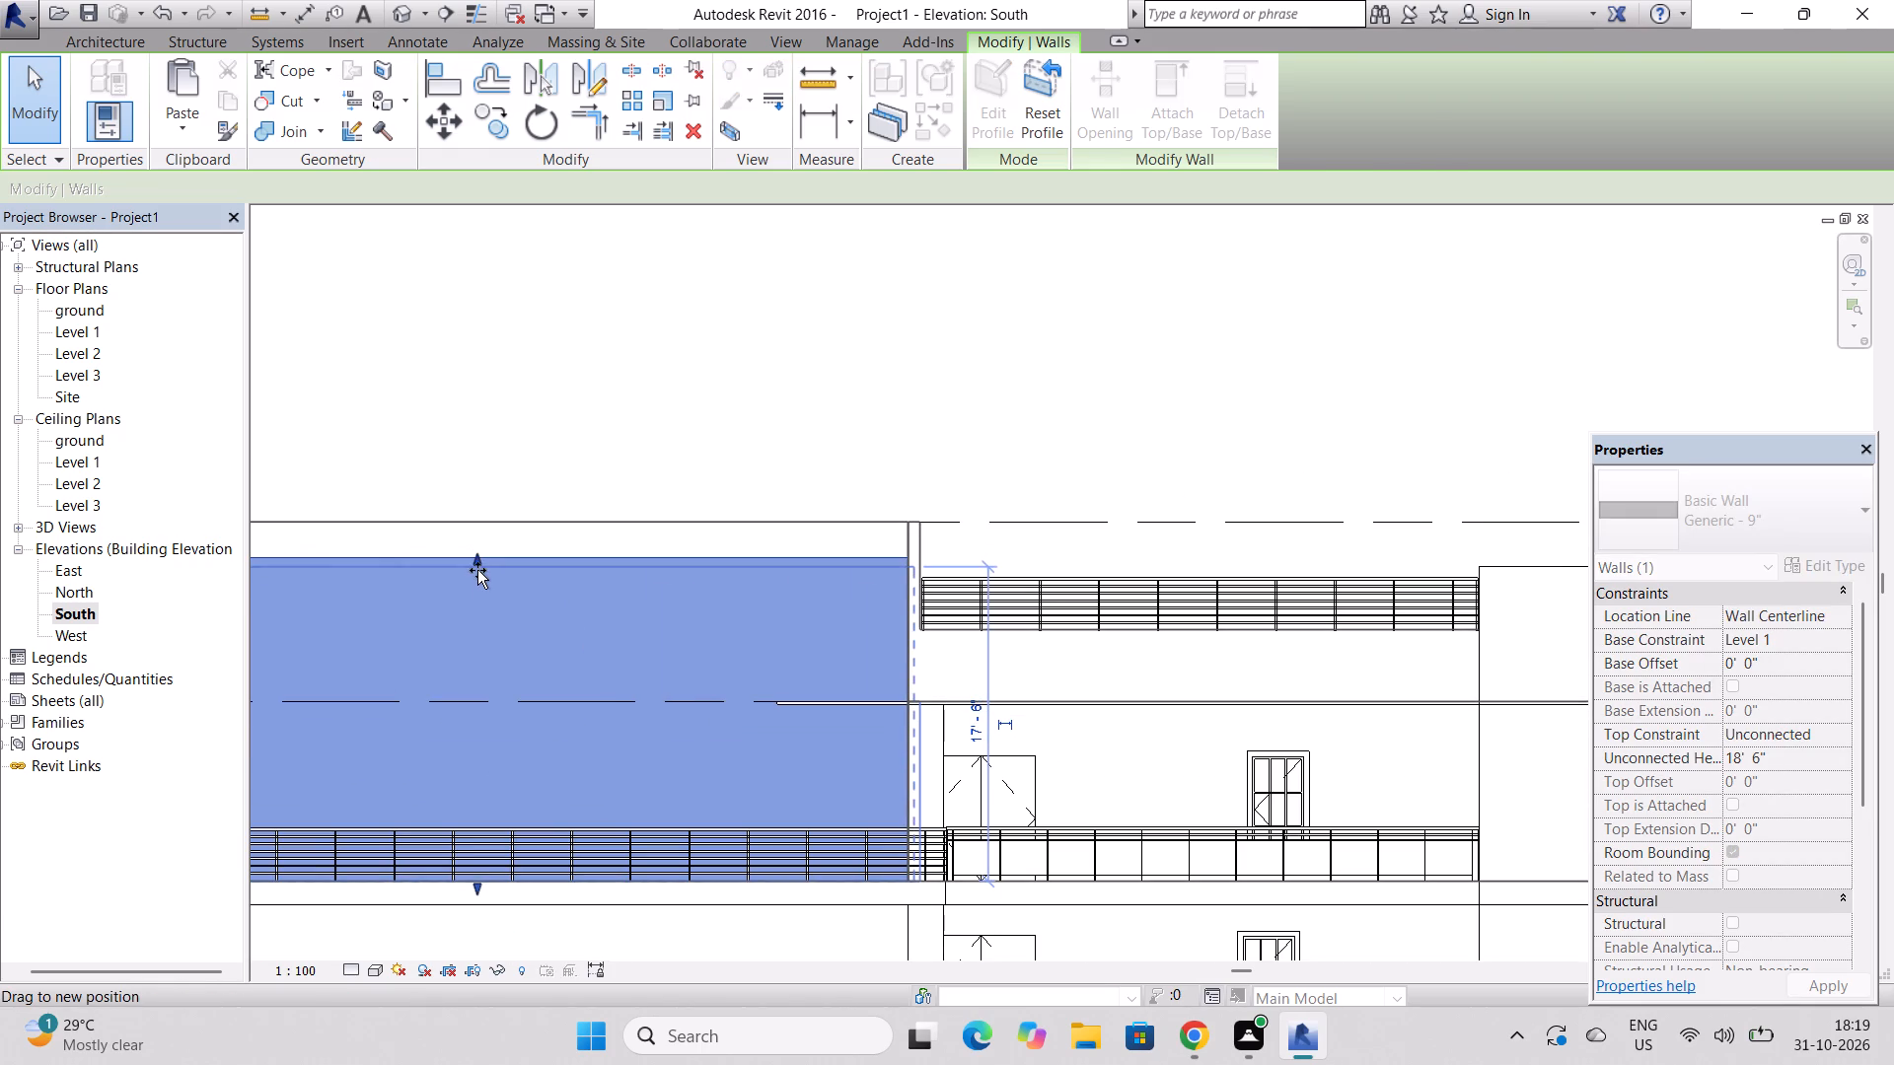
pyautogui.moveTo(477, 570); pyautogui.dragTo(481, 563)
# Lower the west block's rear wall, seen behind the front wall, to an unconnected height of 17' 6".
pyautogui.scroll(1, 481, 563)
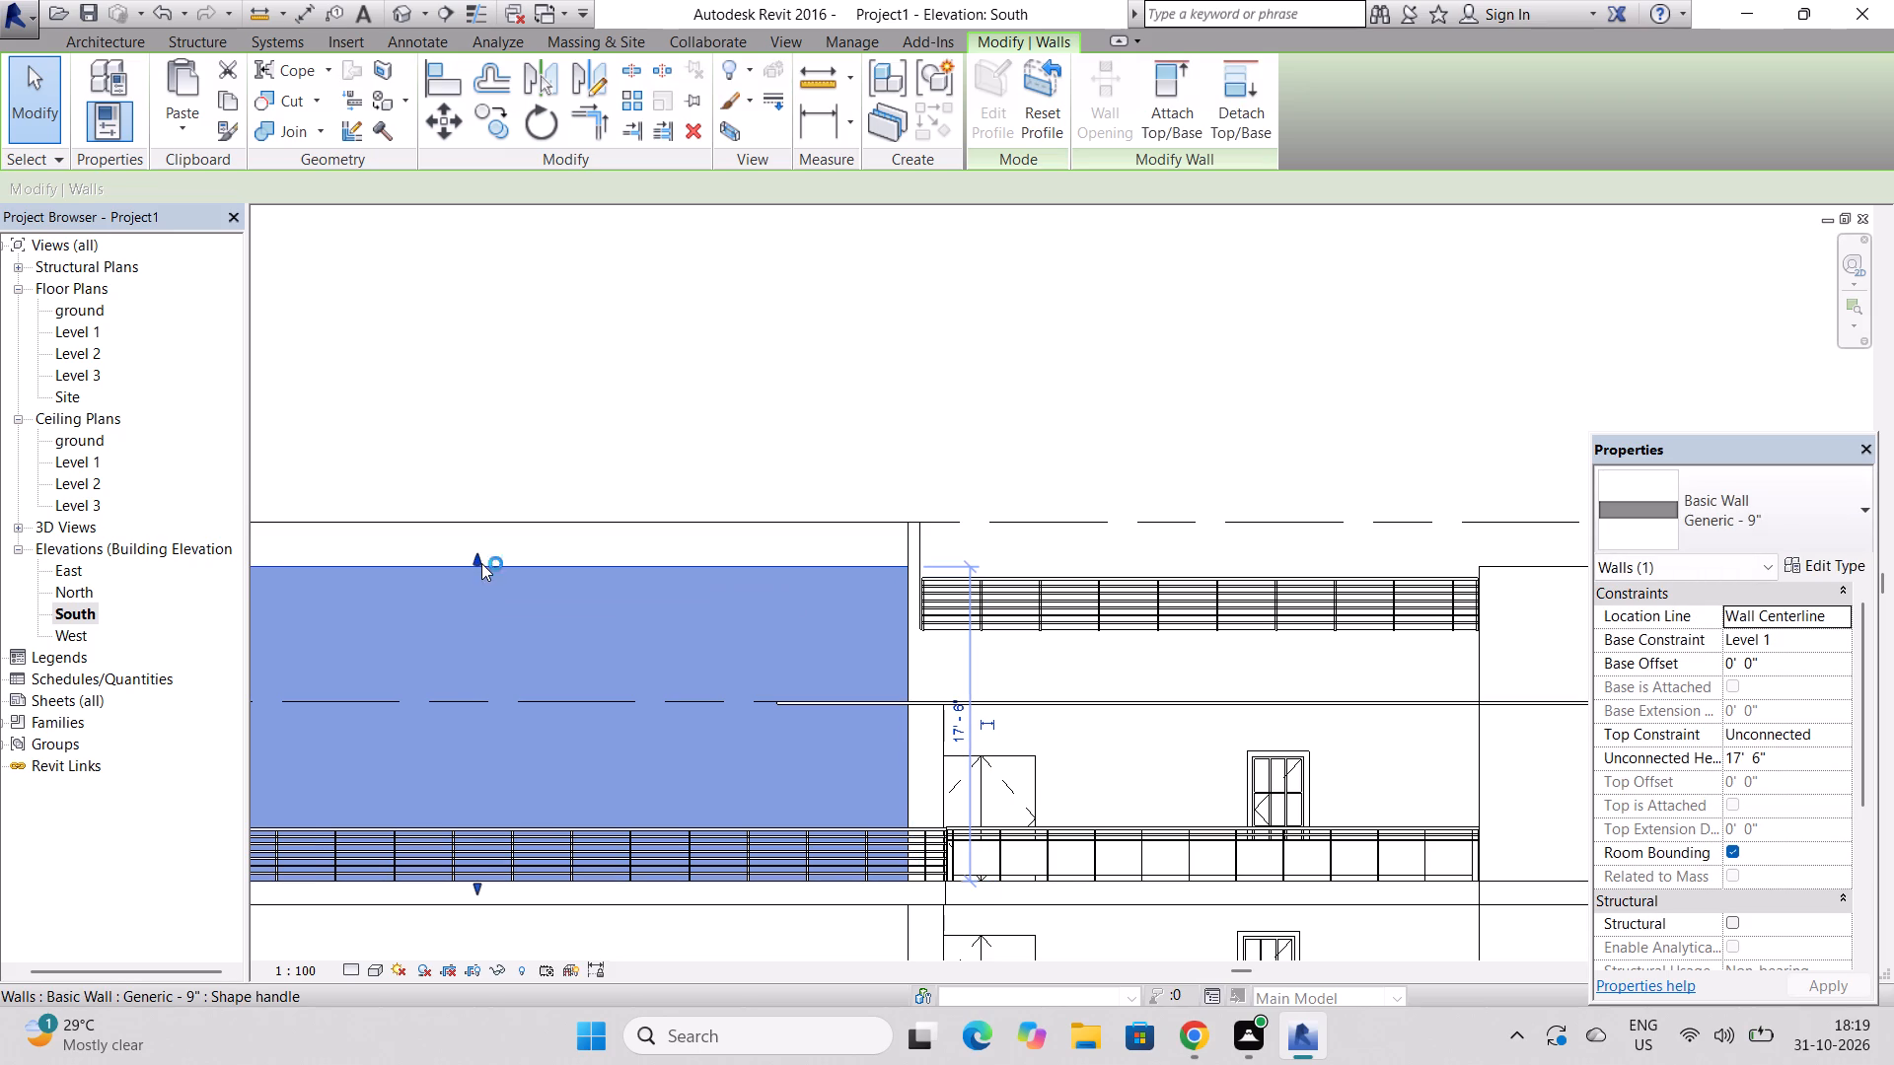
pyautogui.click(658, 513)
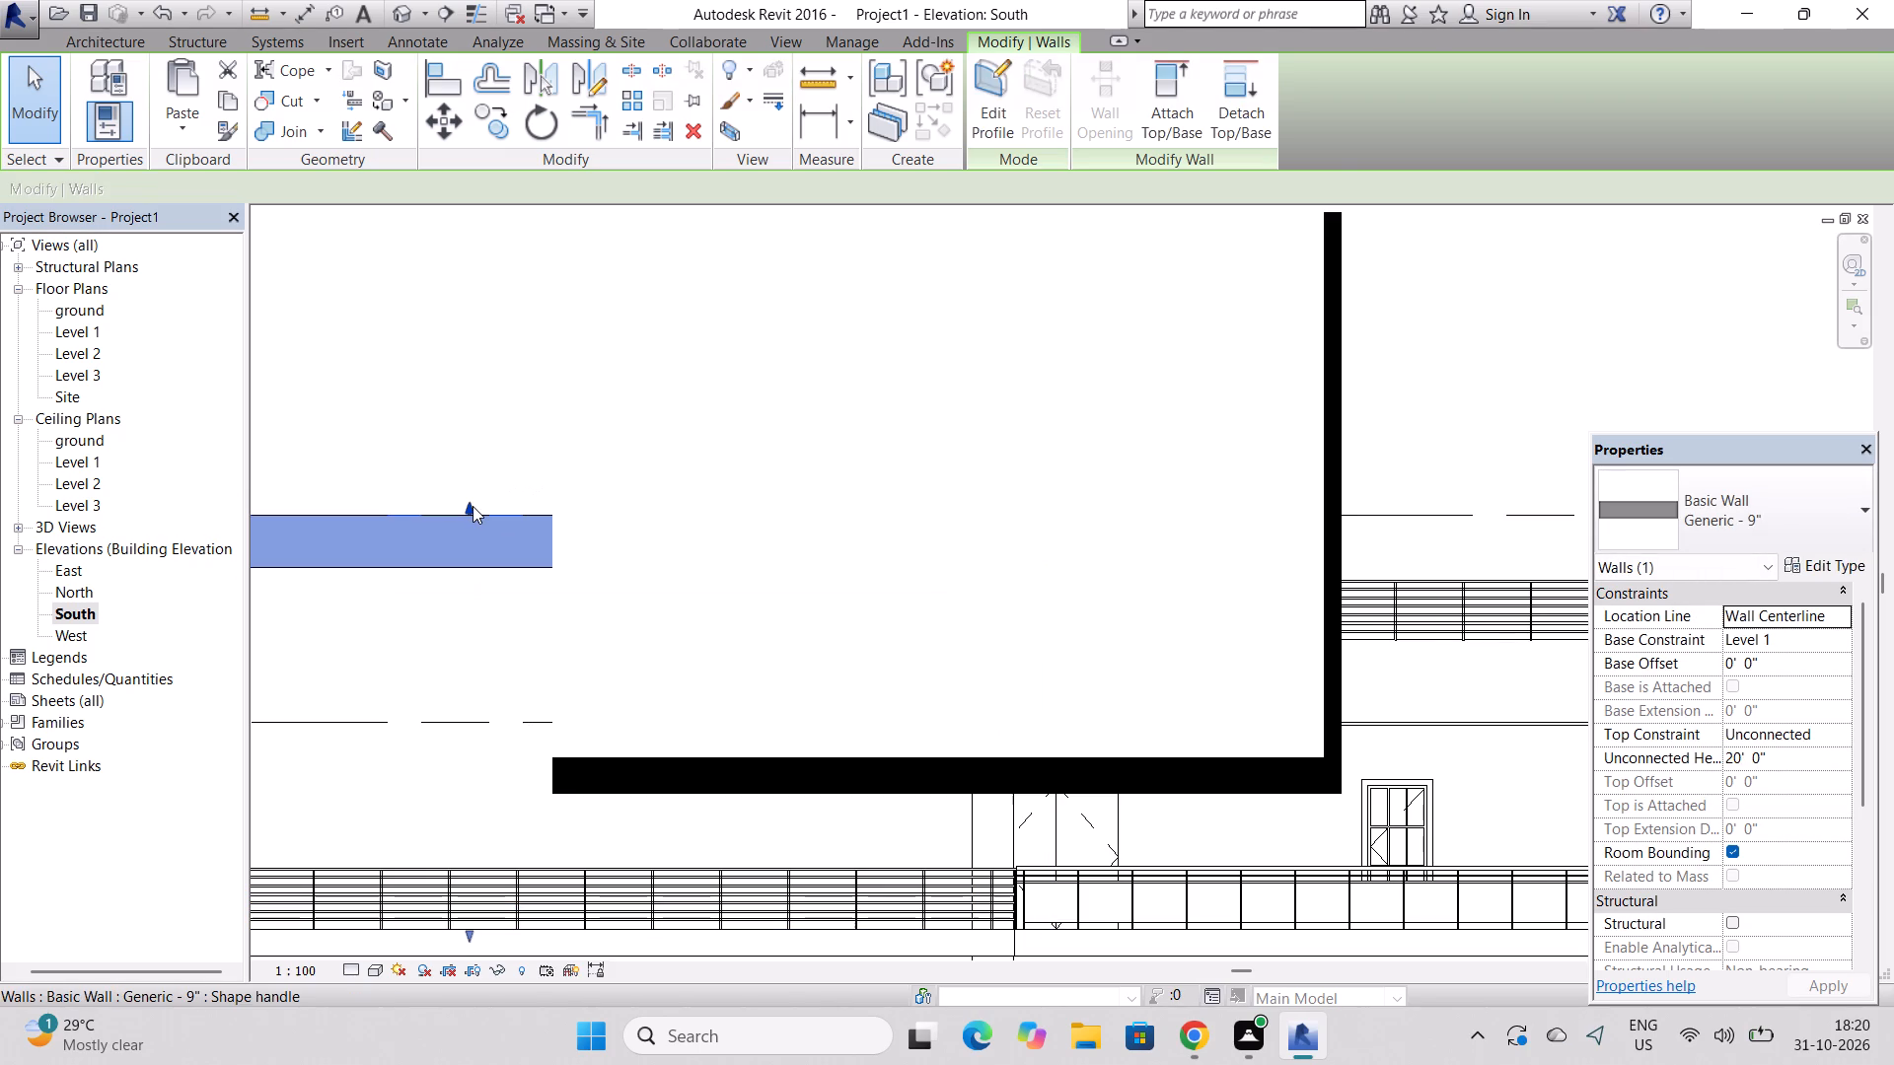
pyautogui.moveTo(473, 506); pyautogui.dragTo(473, 563)
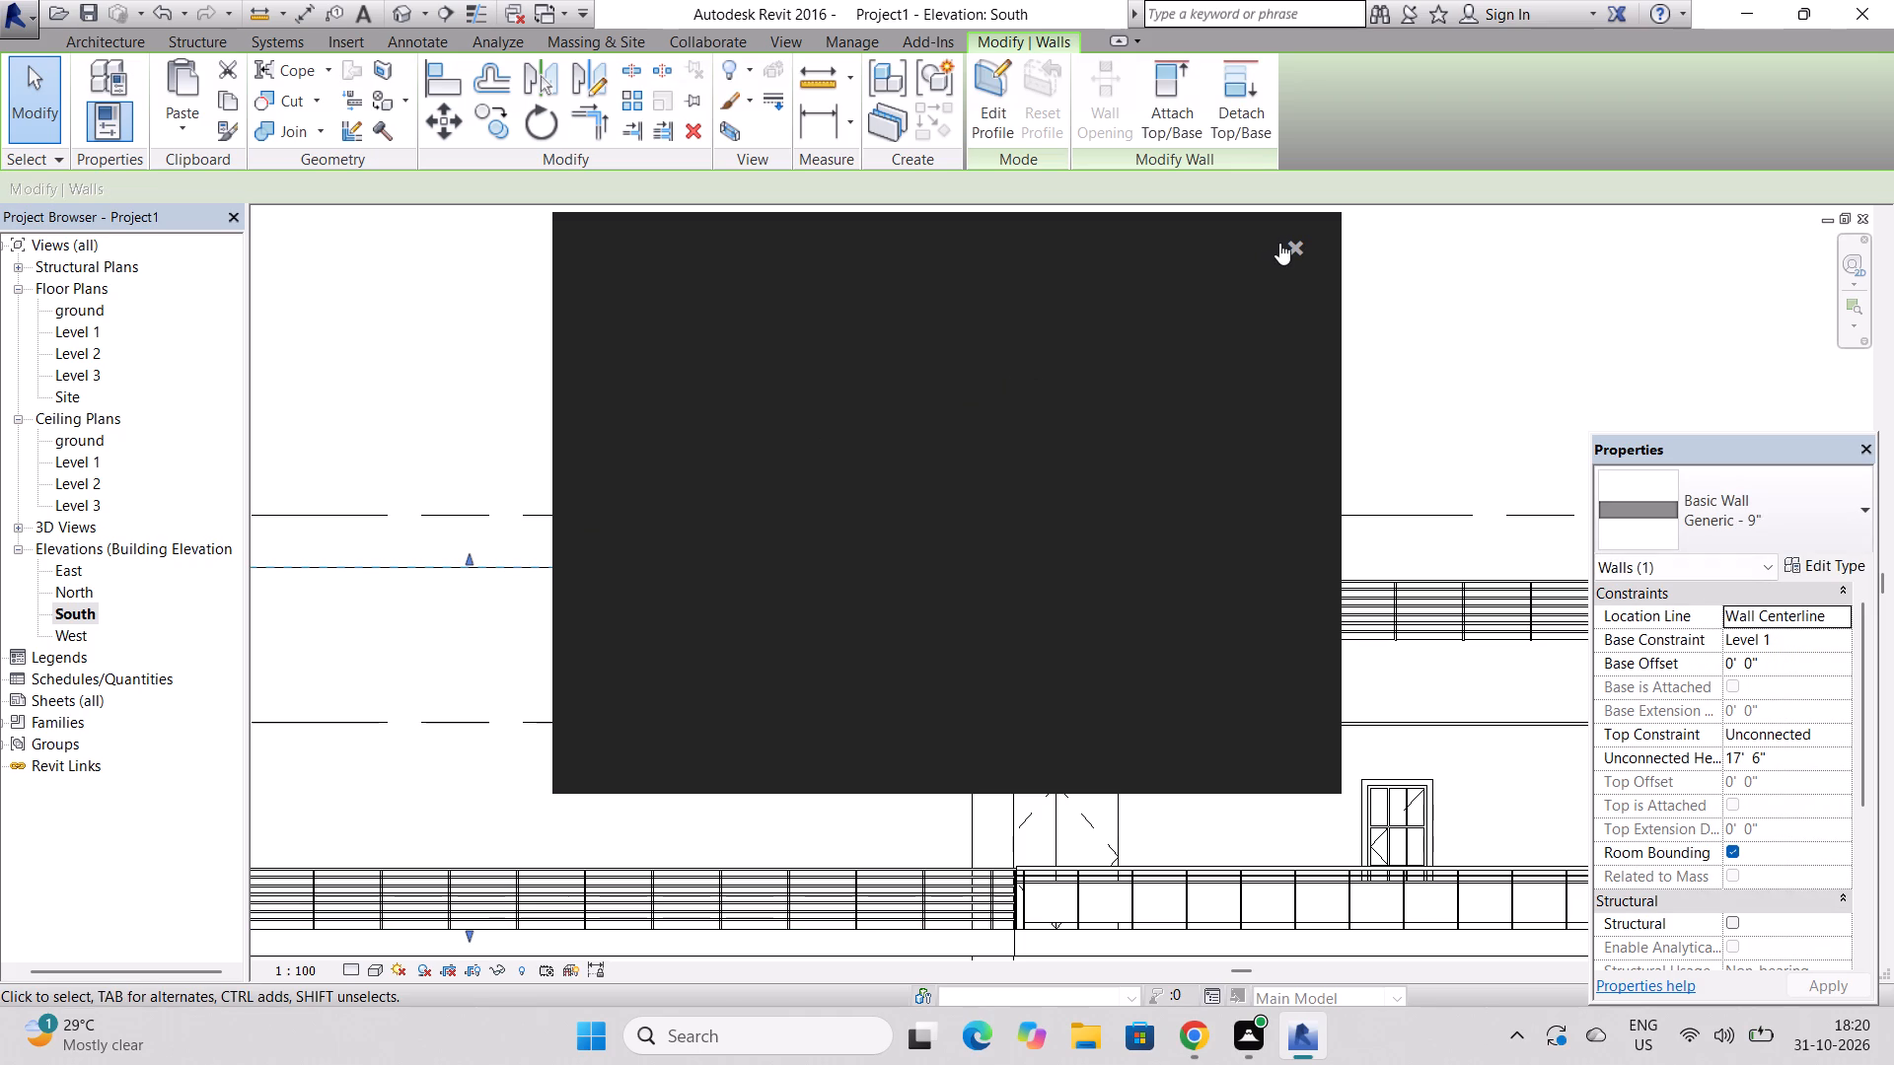
pyautogui.click(1286, 240)
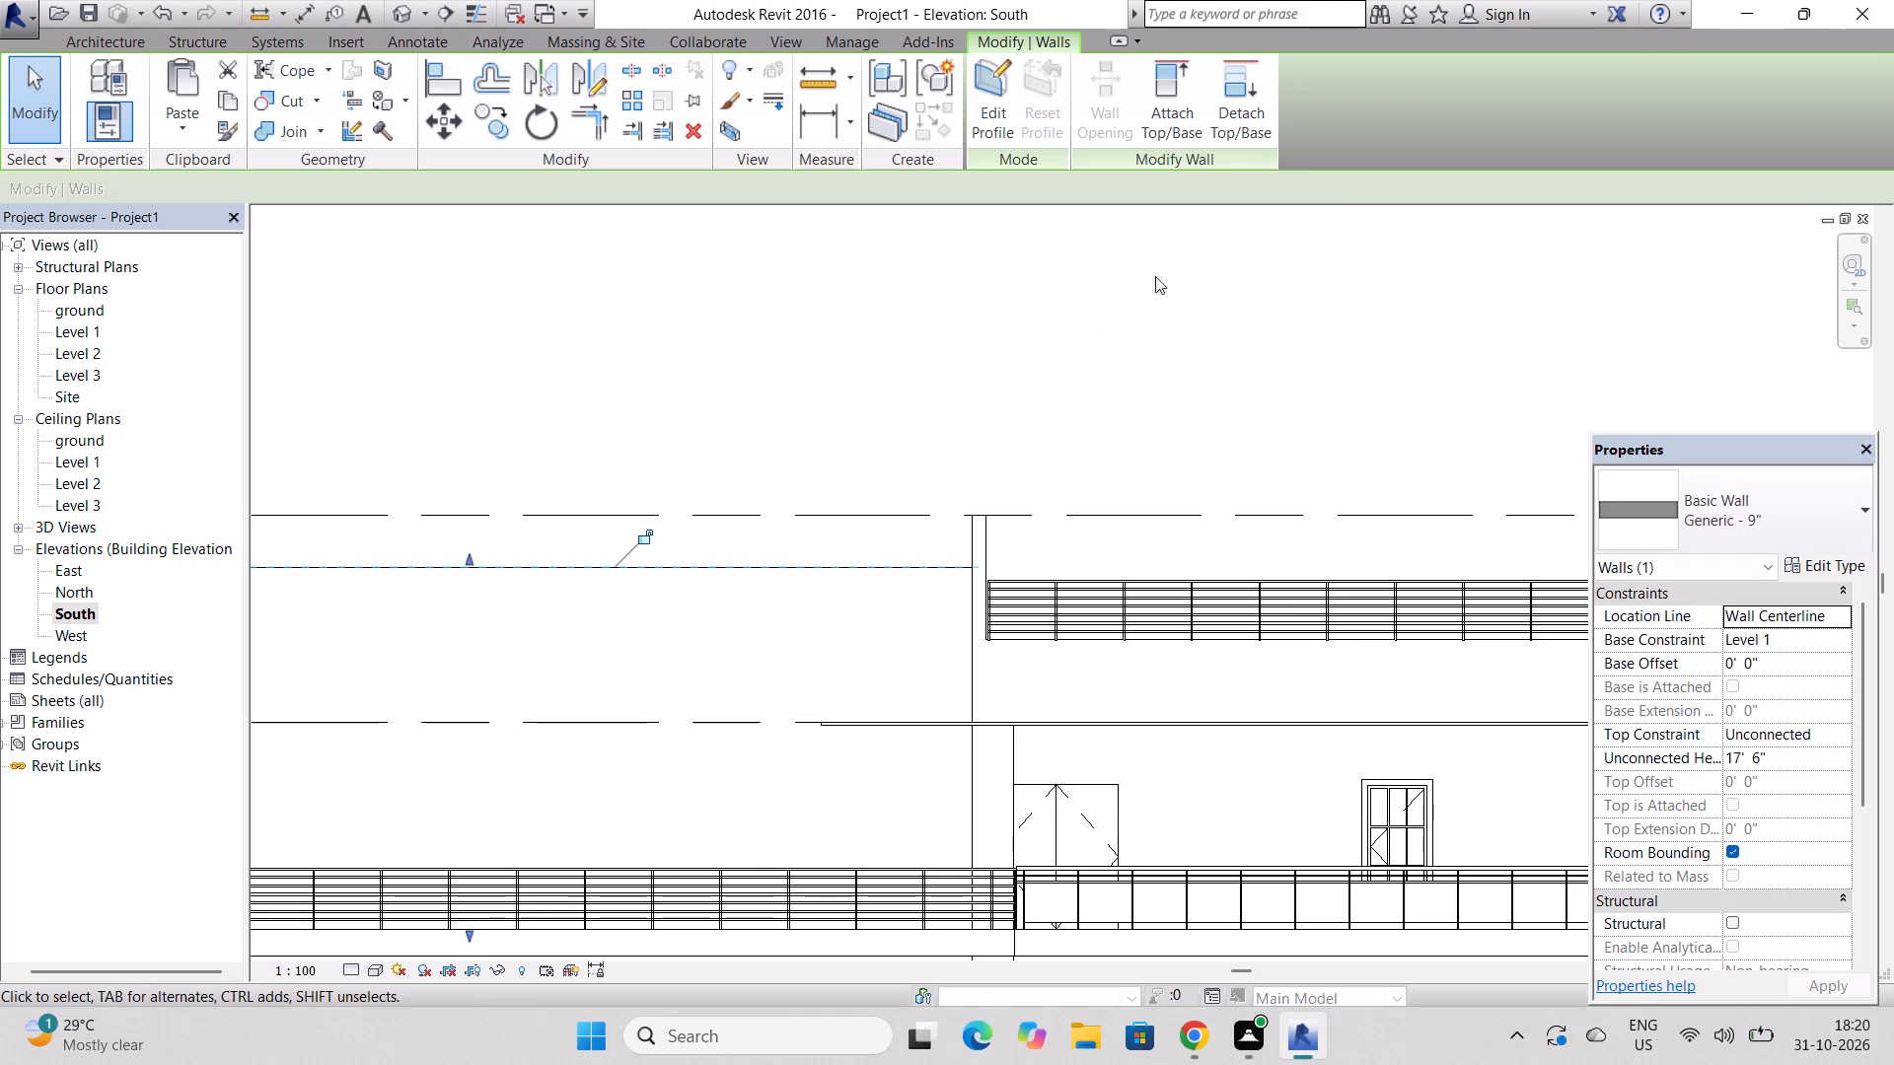
# Lower the Level 2 wall between the west block and the rooftop railing to an unconnected height of 7' 6".
pyautogui.click(983, 536)
pyautogui.scroll(8, 981, 534)
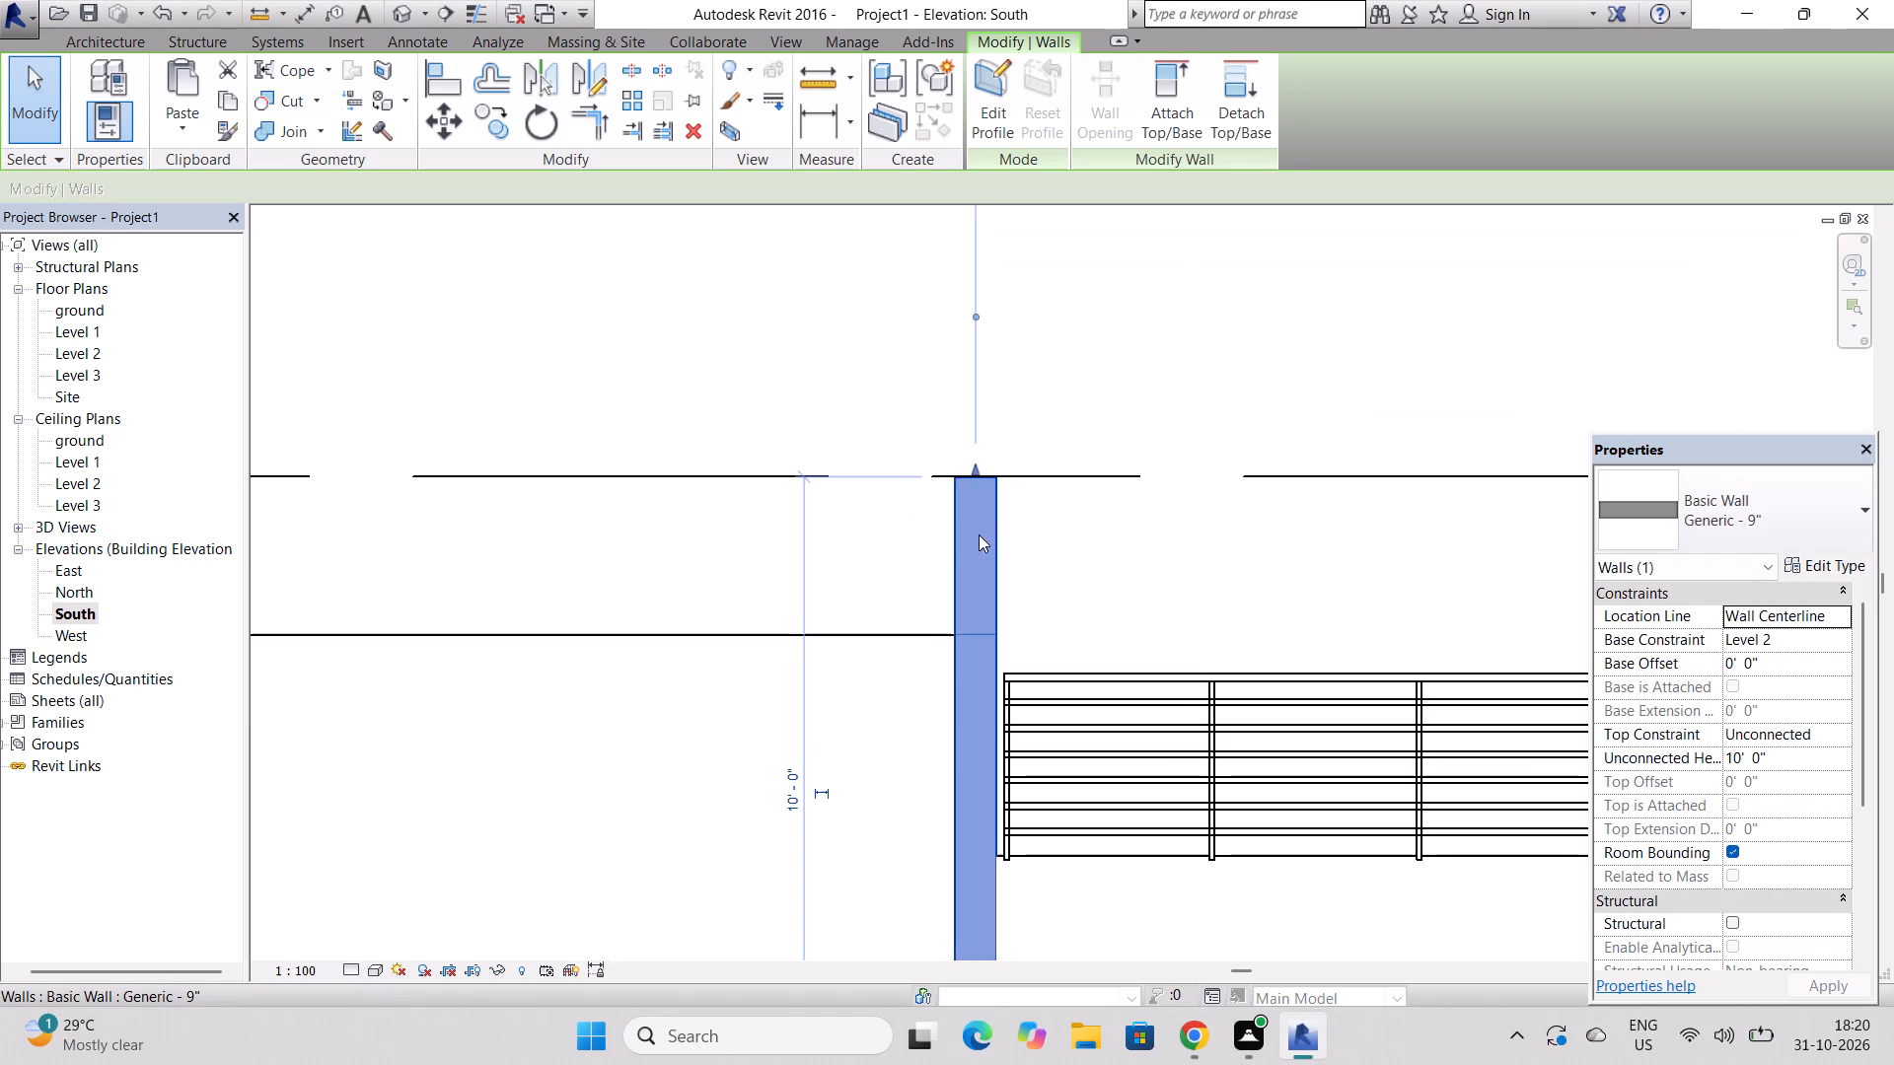
pyautogui.moveTo(974, 469); pyautogui.dragTo(978, 630)
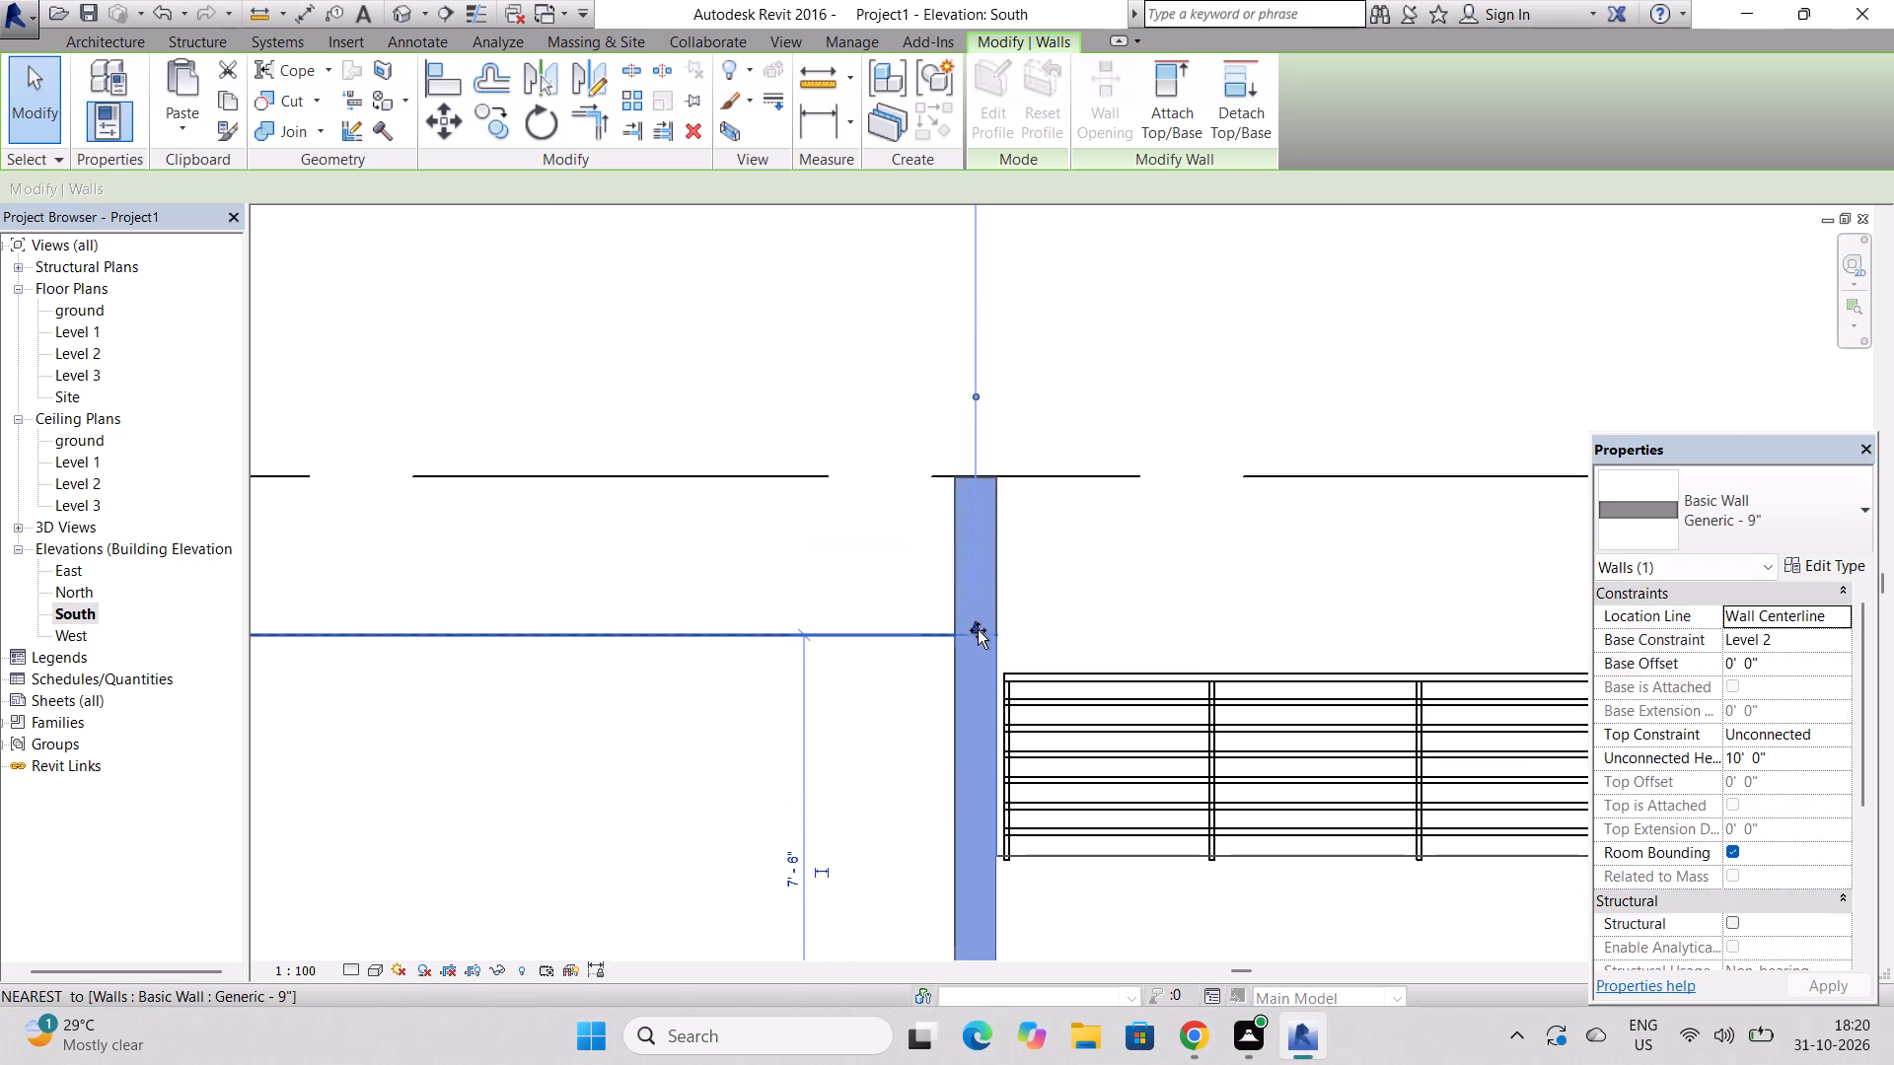
pyautogui.moveTo(978, 630); pyautogui.dragTo(978, 631)
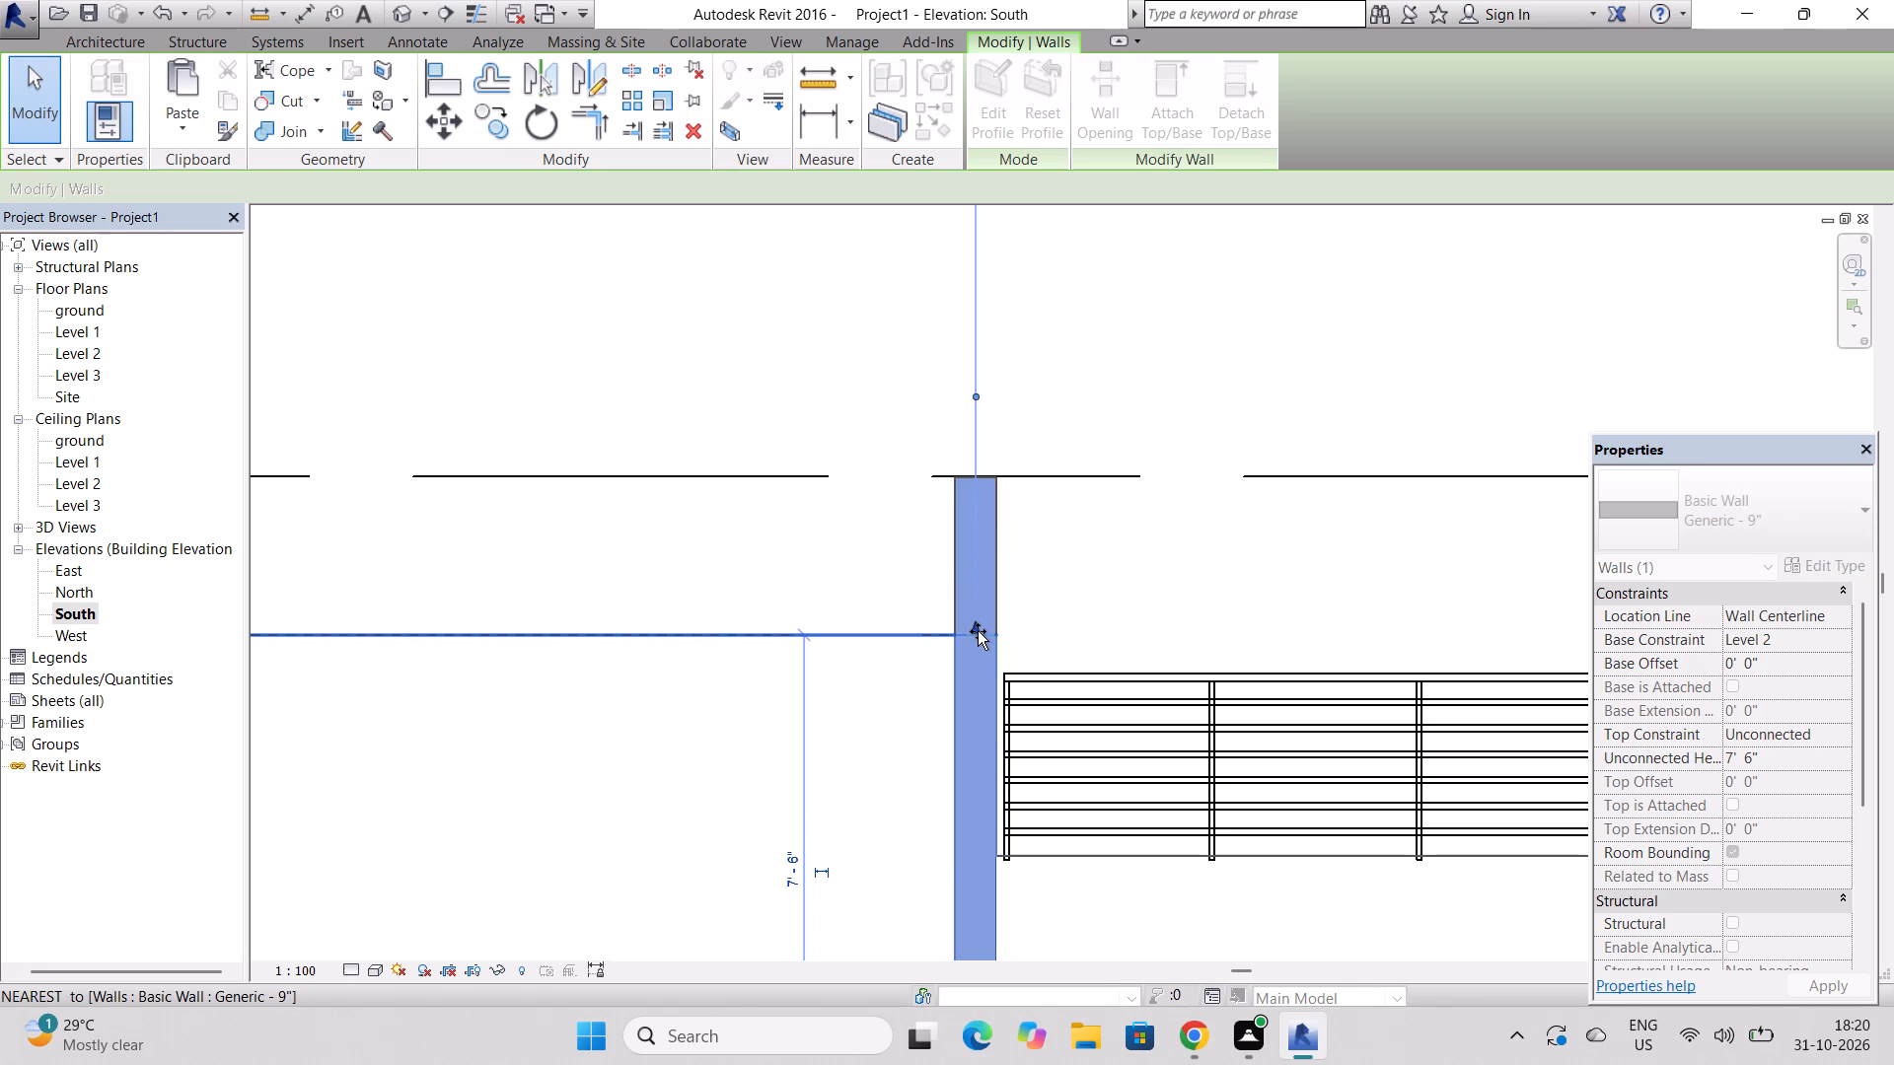
# Lower the Level 1-based wall directly behind it, beside the rooftop railing, to an unconnected height of 17' 6".
pyautogui.click(957, 507)
pyautogui.moveTo(978, 466); pyautogui.dragTo(978, 505)
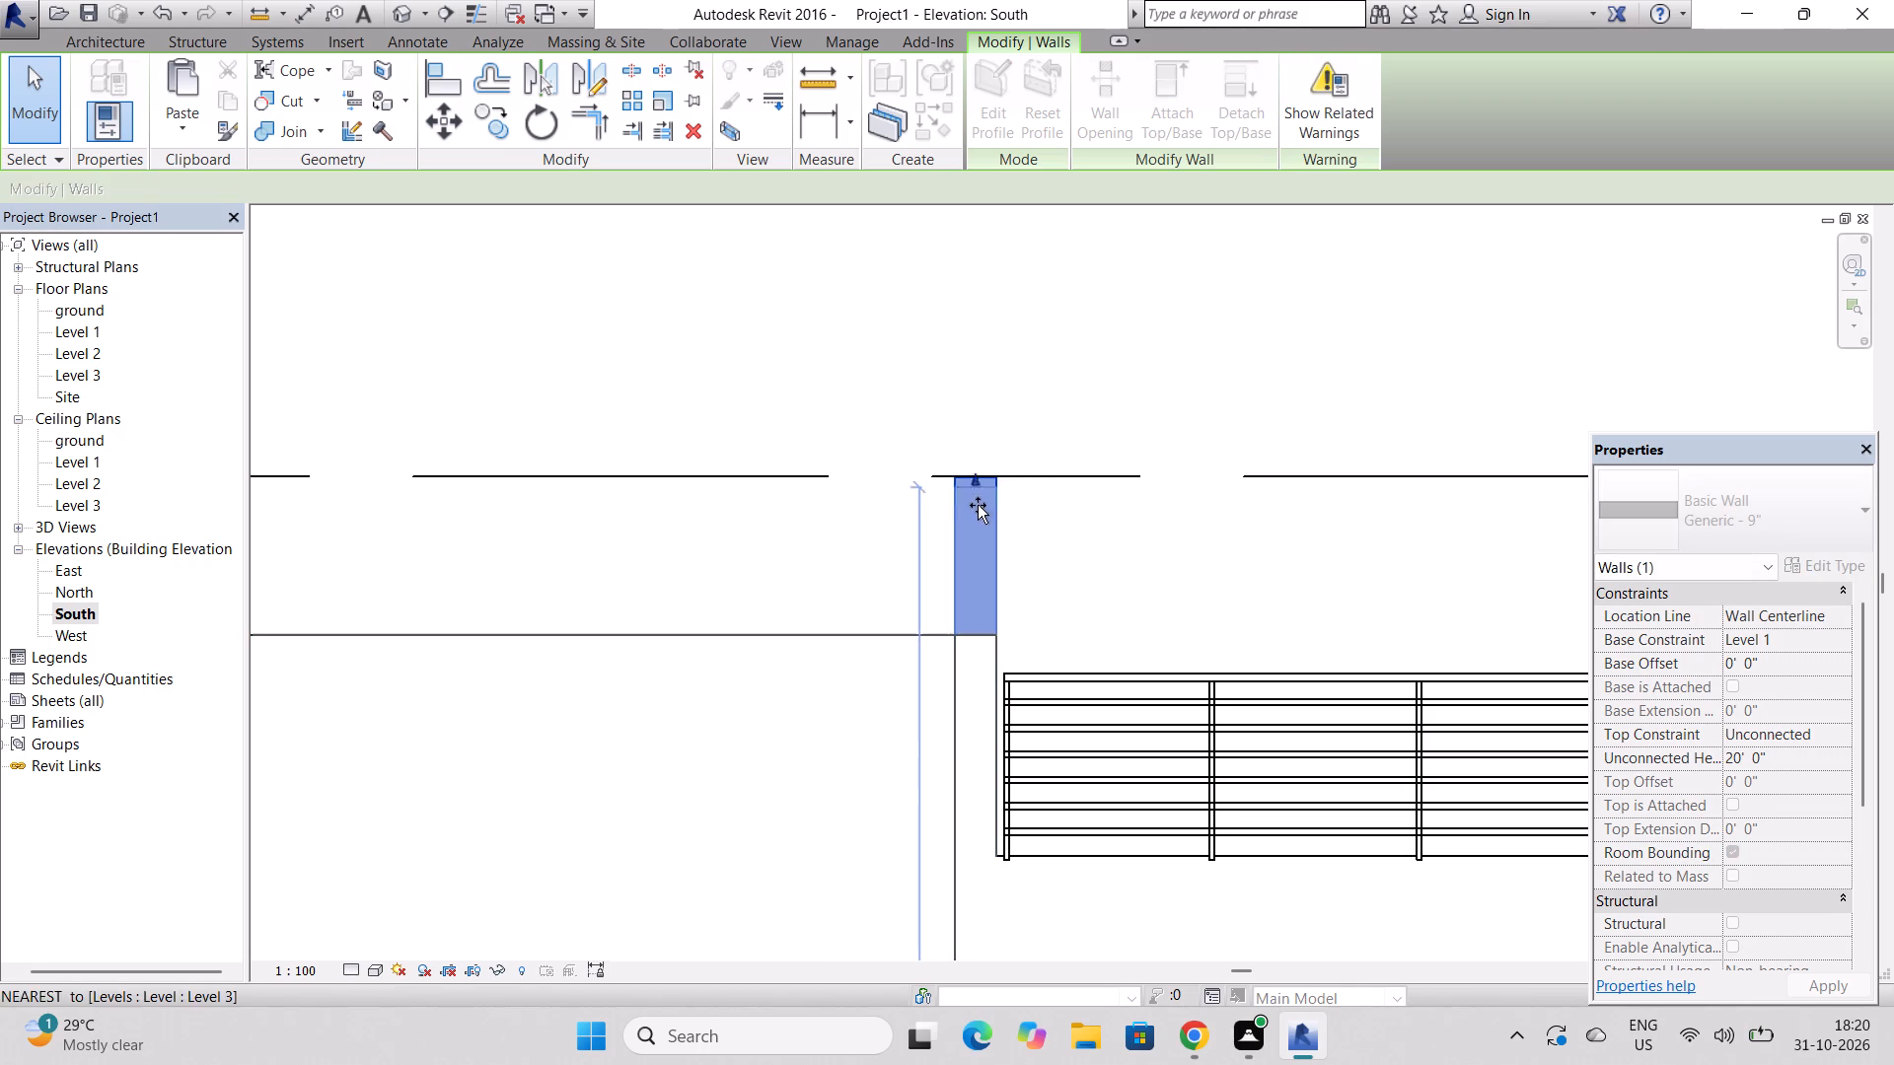
pyautogui.moveTo(978, 505); pyautogui.dragTo(981, 631)
# Lower the west block's outer side wall, at its far west end, to an unconnected height of 17' 6".
pyautogui.scroll(-5, 981, 623)
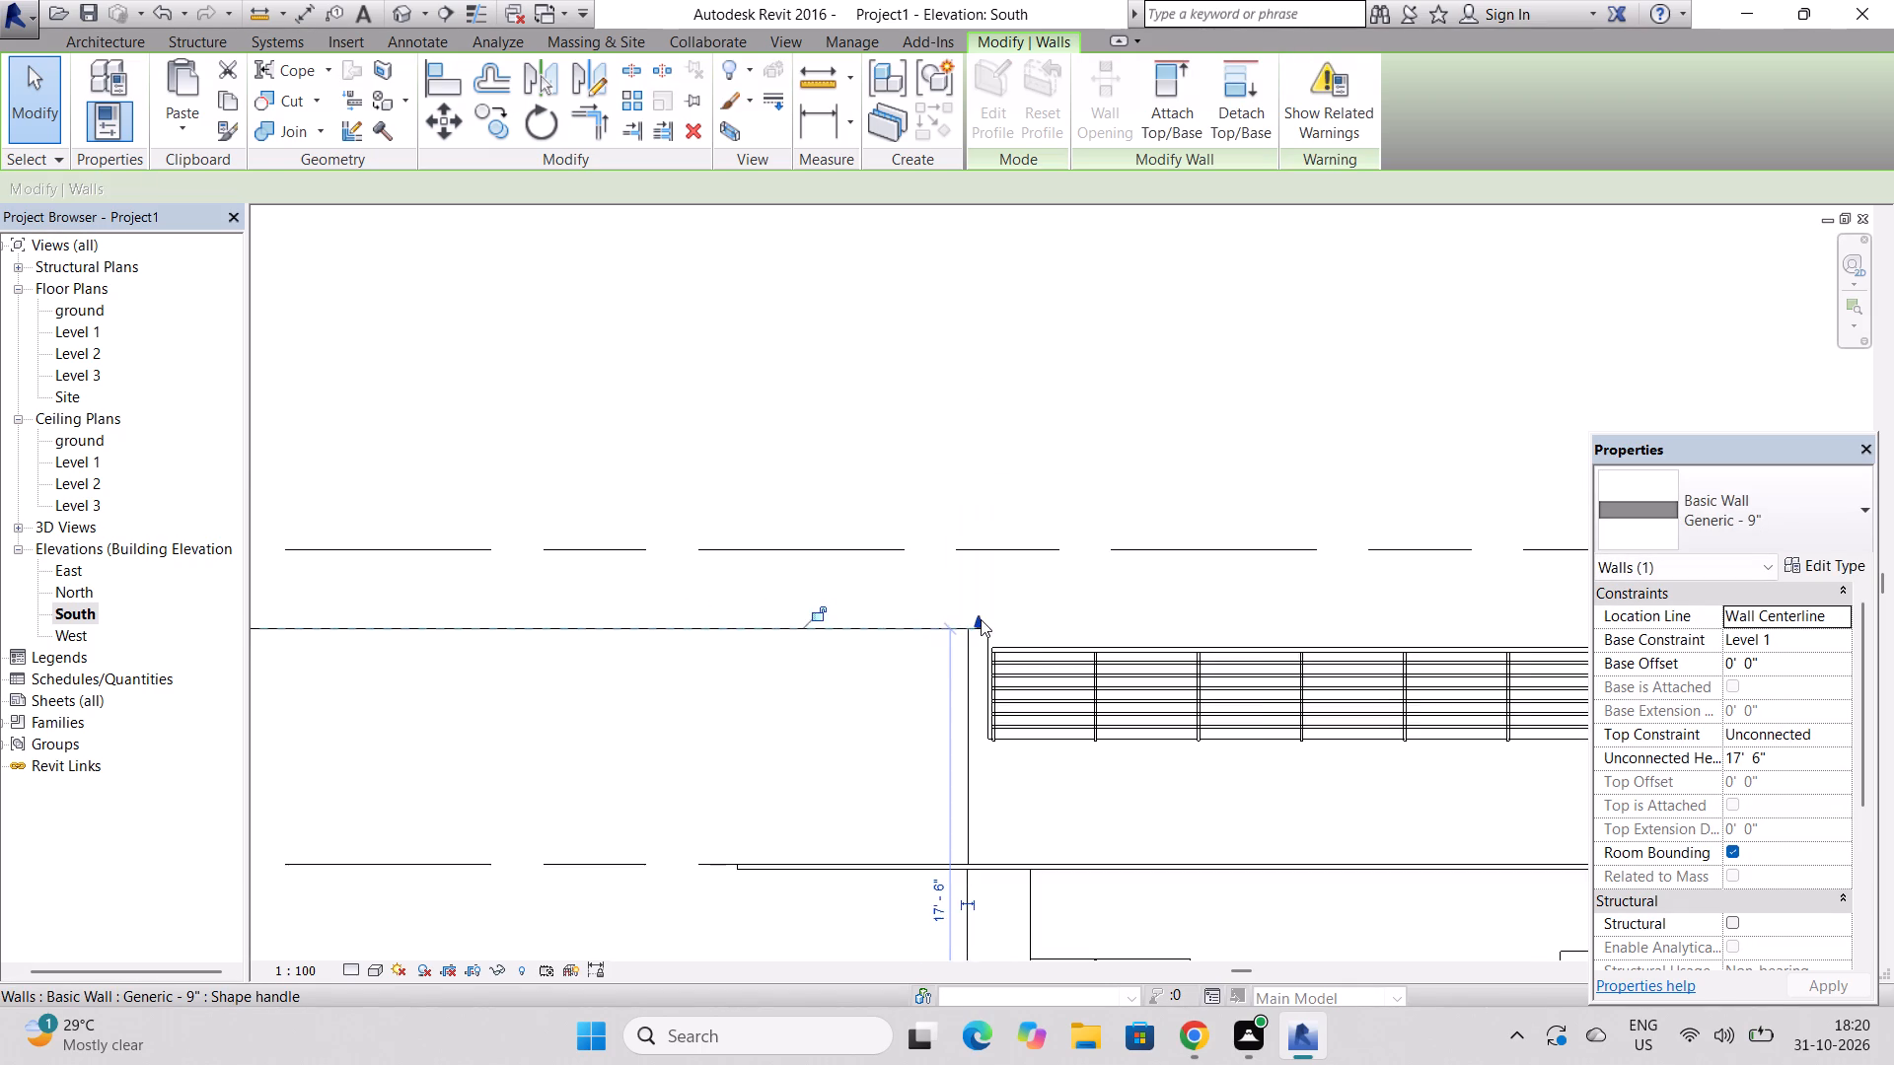
pyautogui.scroll(-7, 981, 619)
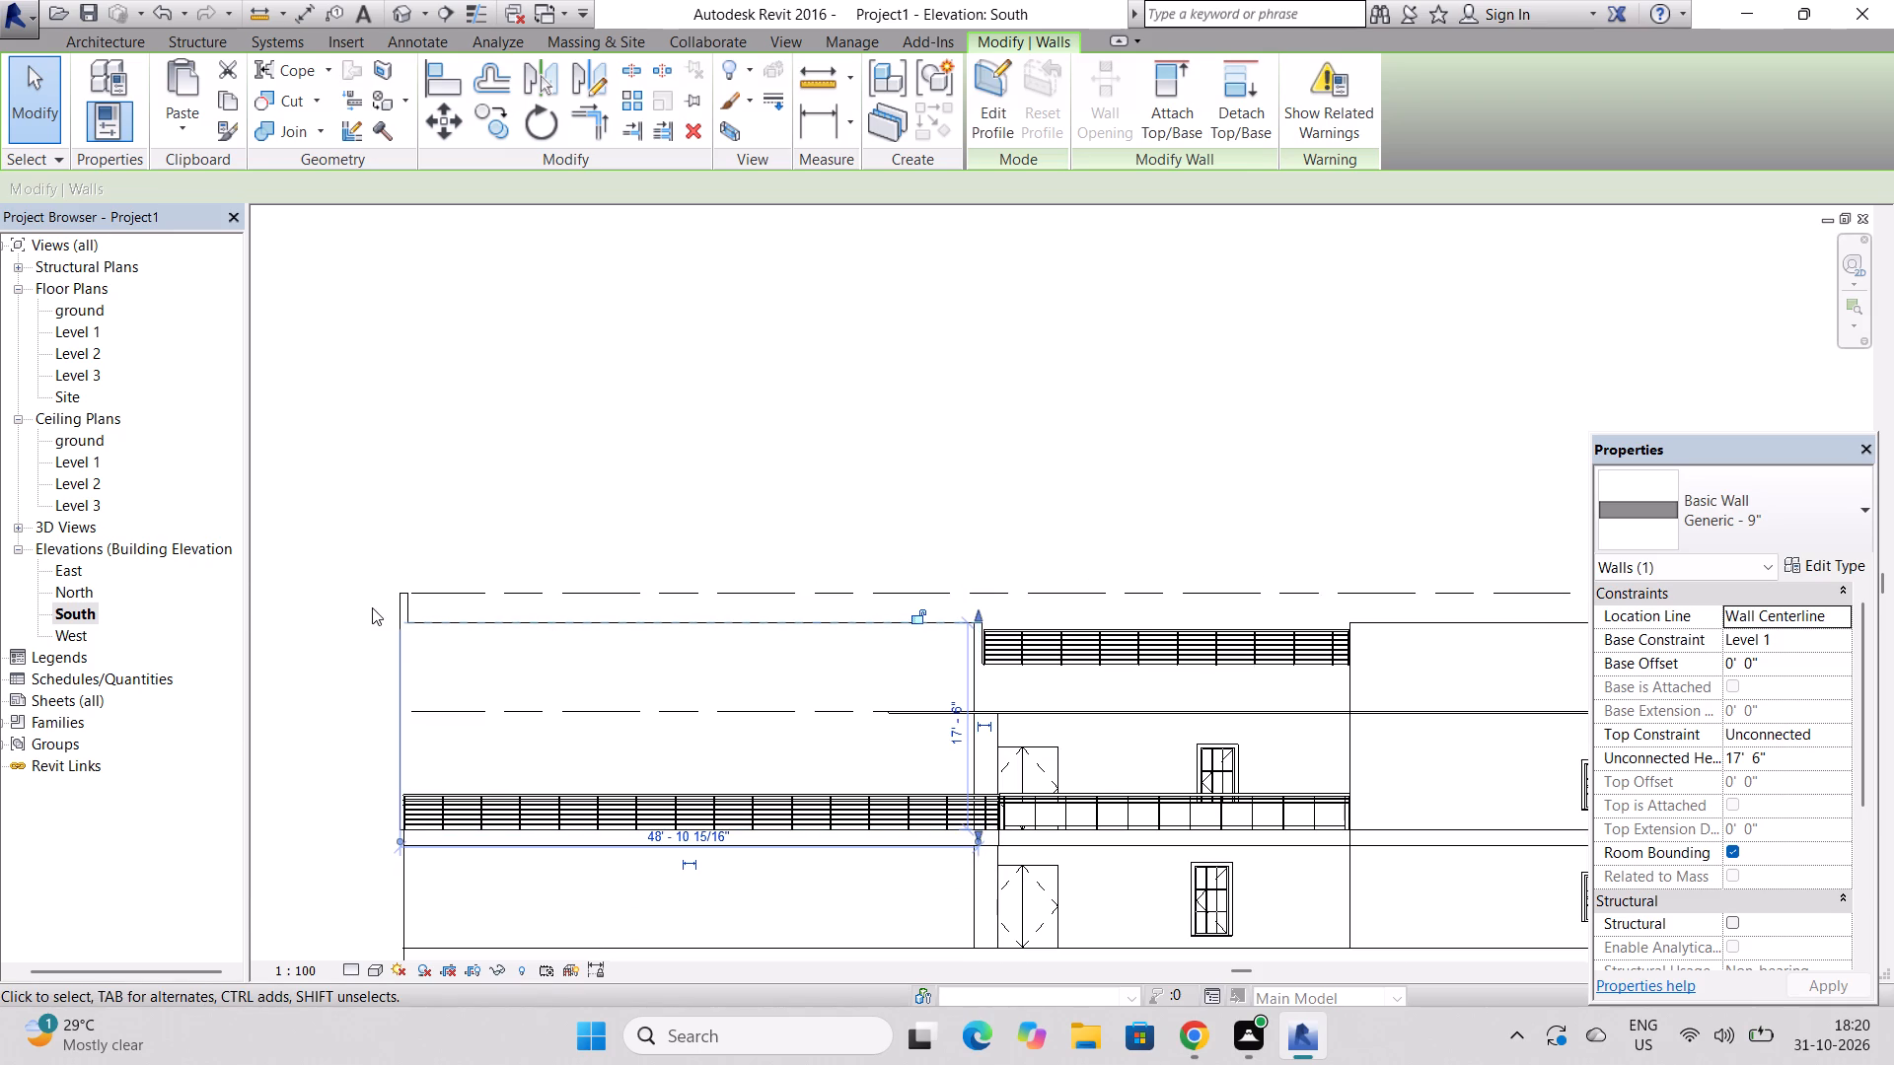
pyautogui.scroll(8, 372, 607)
pyautogui.click(446, 603)
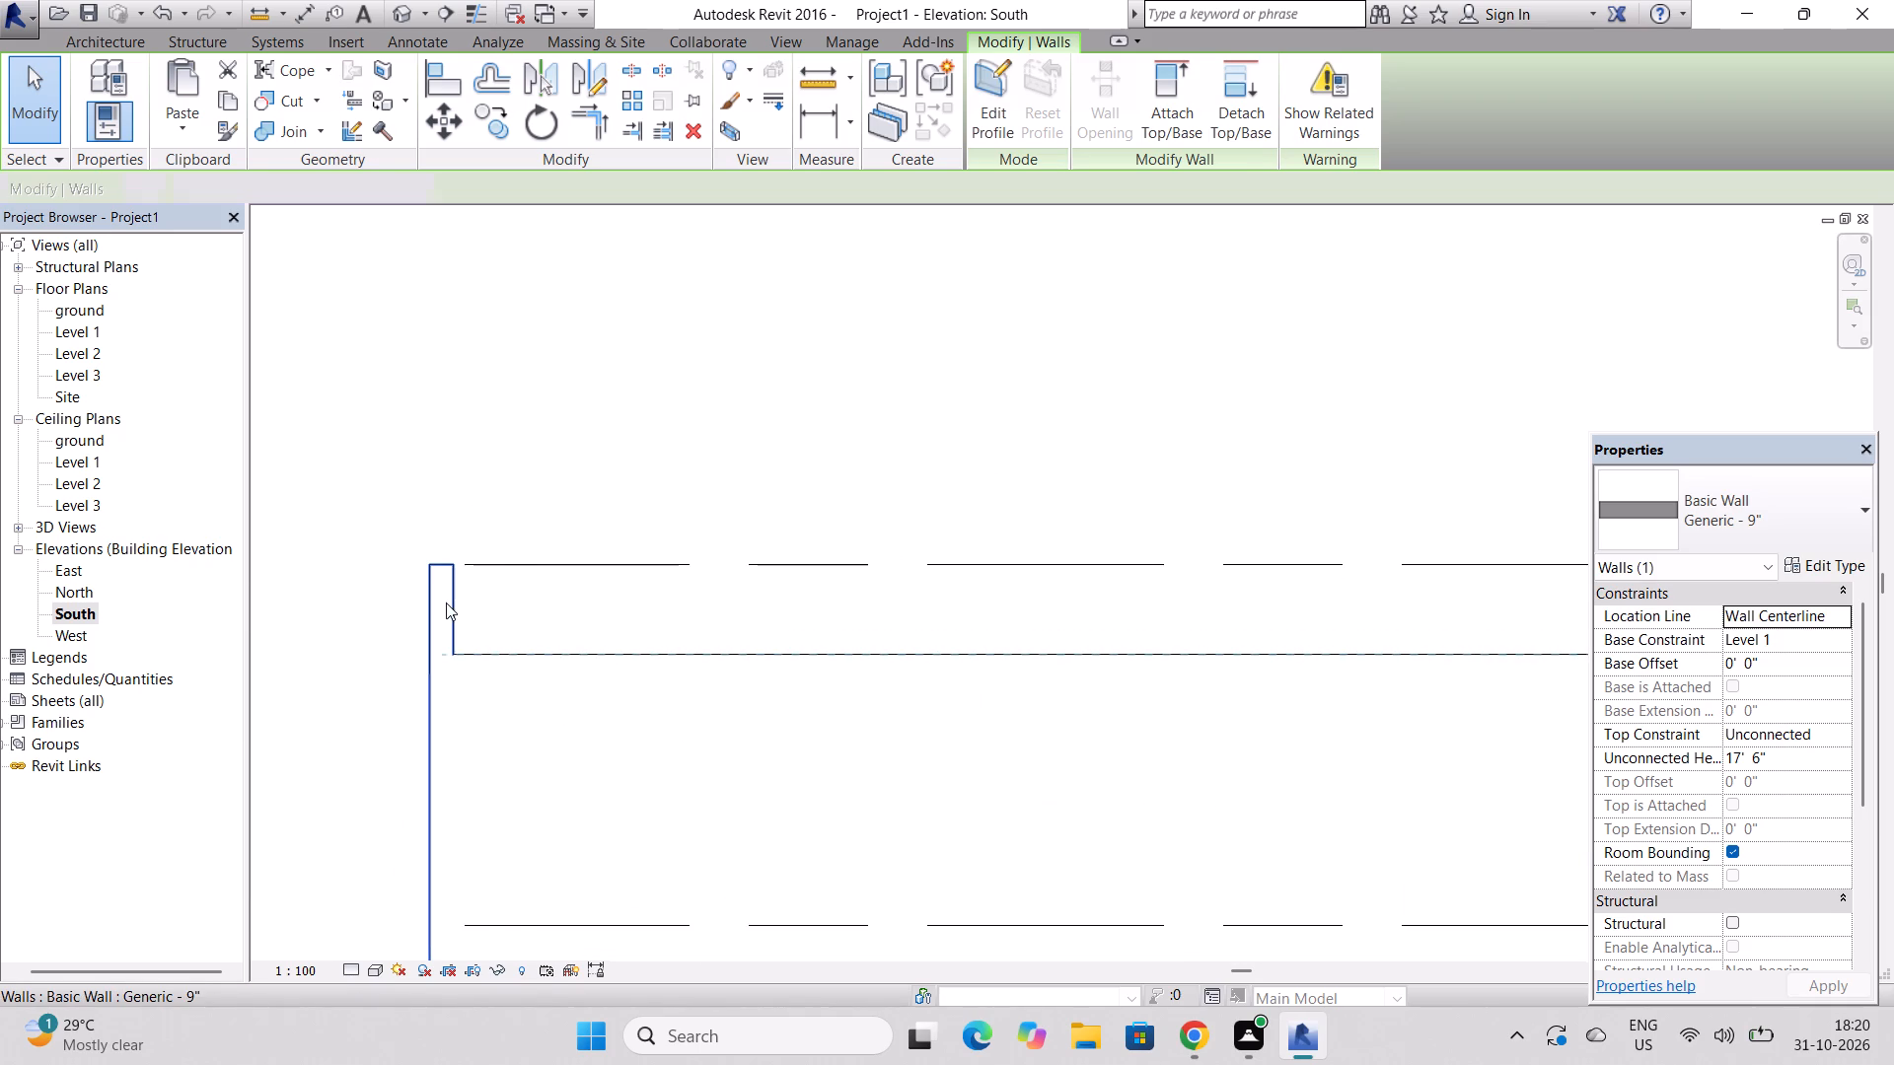
pyautogui.moveTo(437, 552); pyautogui.dragTo(441, 584)
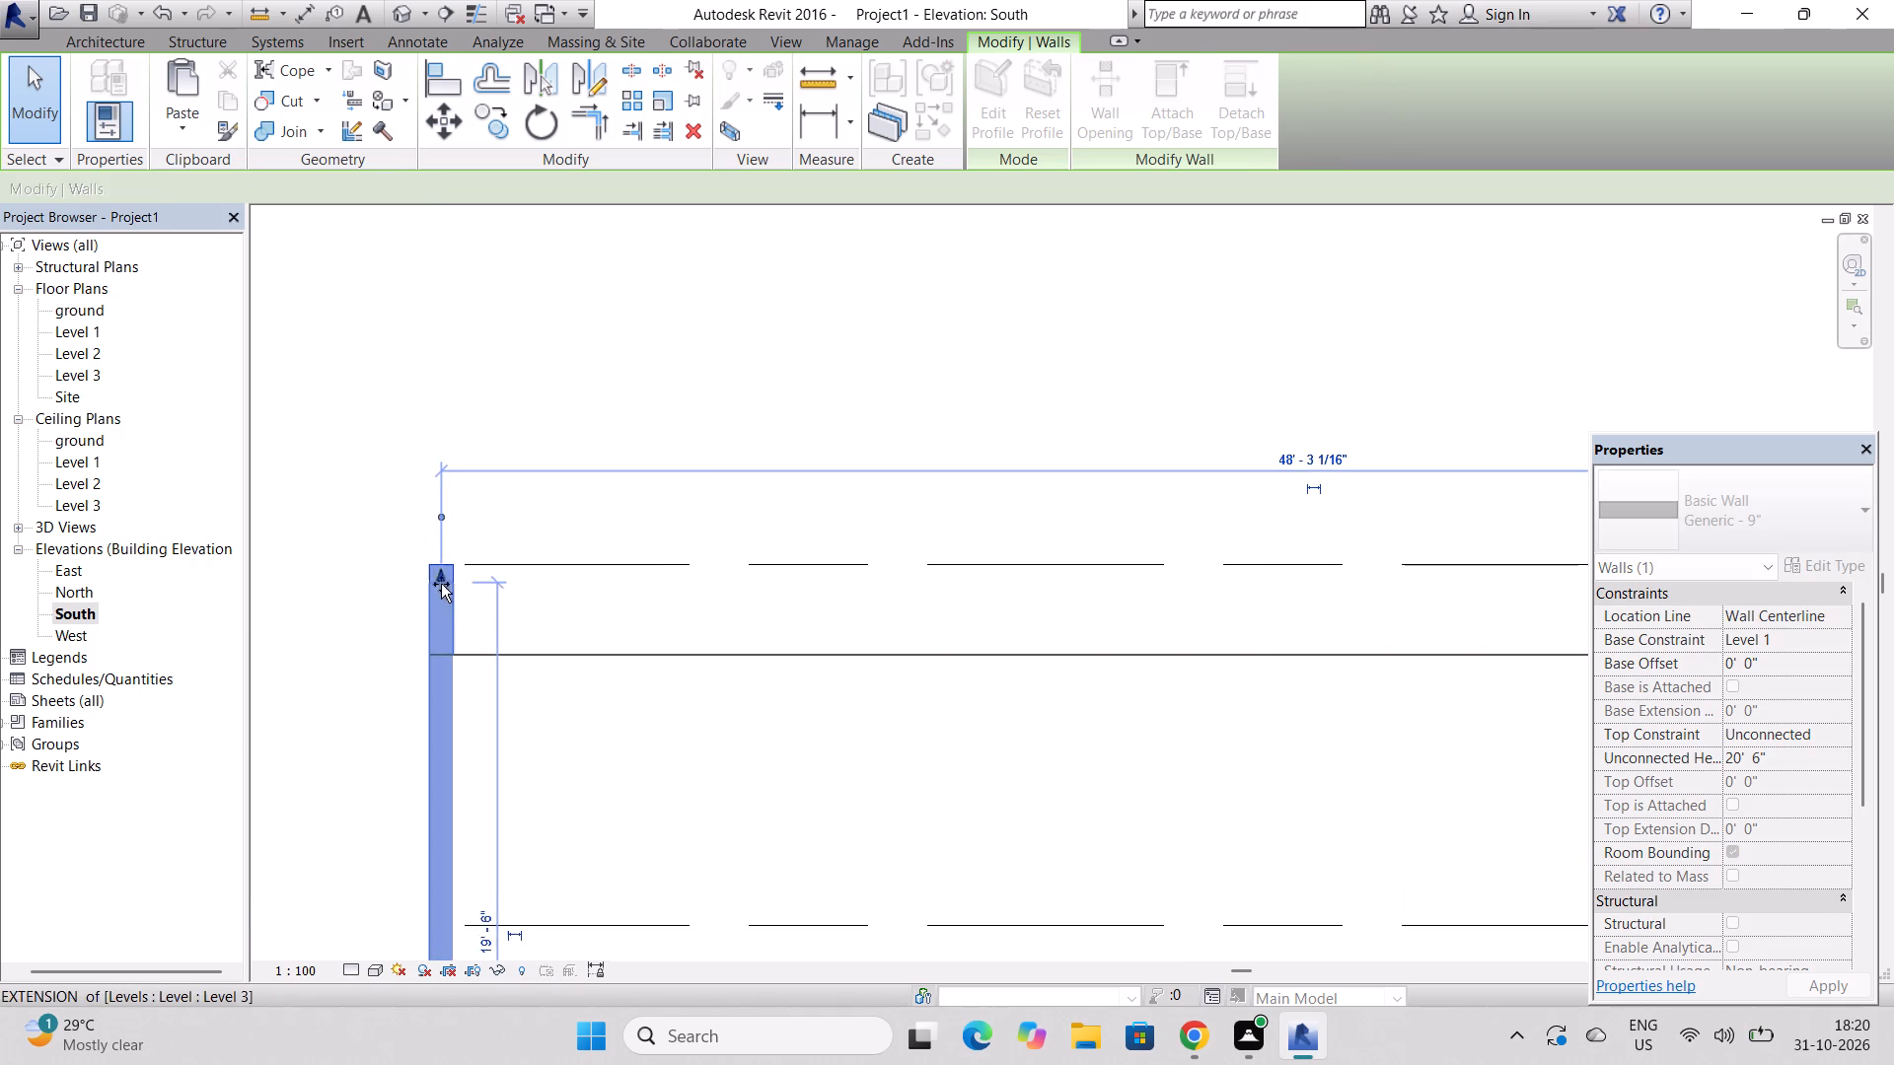
pyautogui.moveTo(441, 584); pyautogui.dragTo(446, 649)
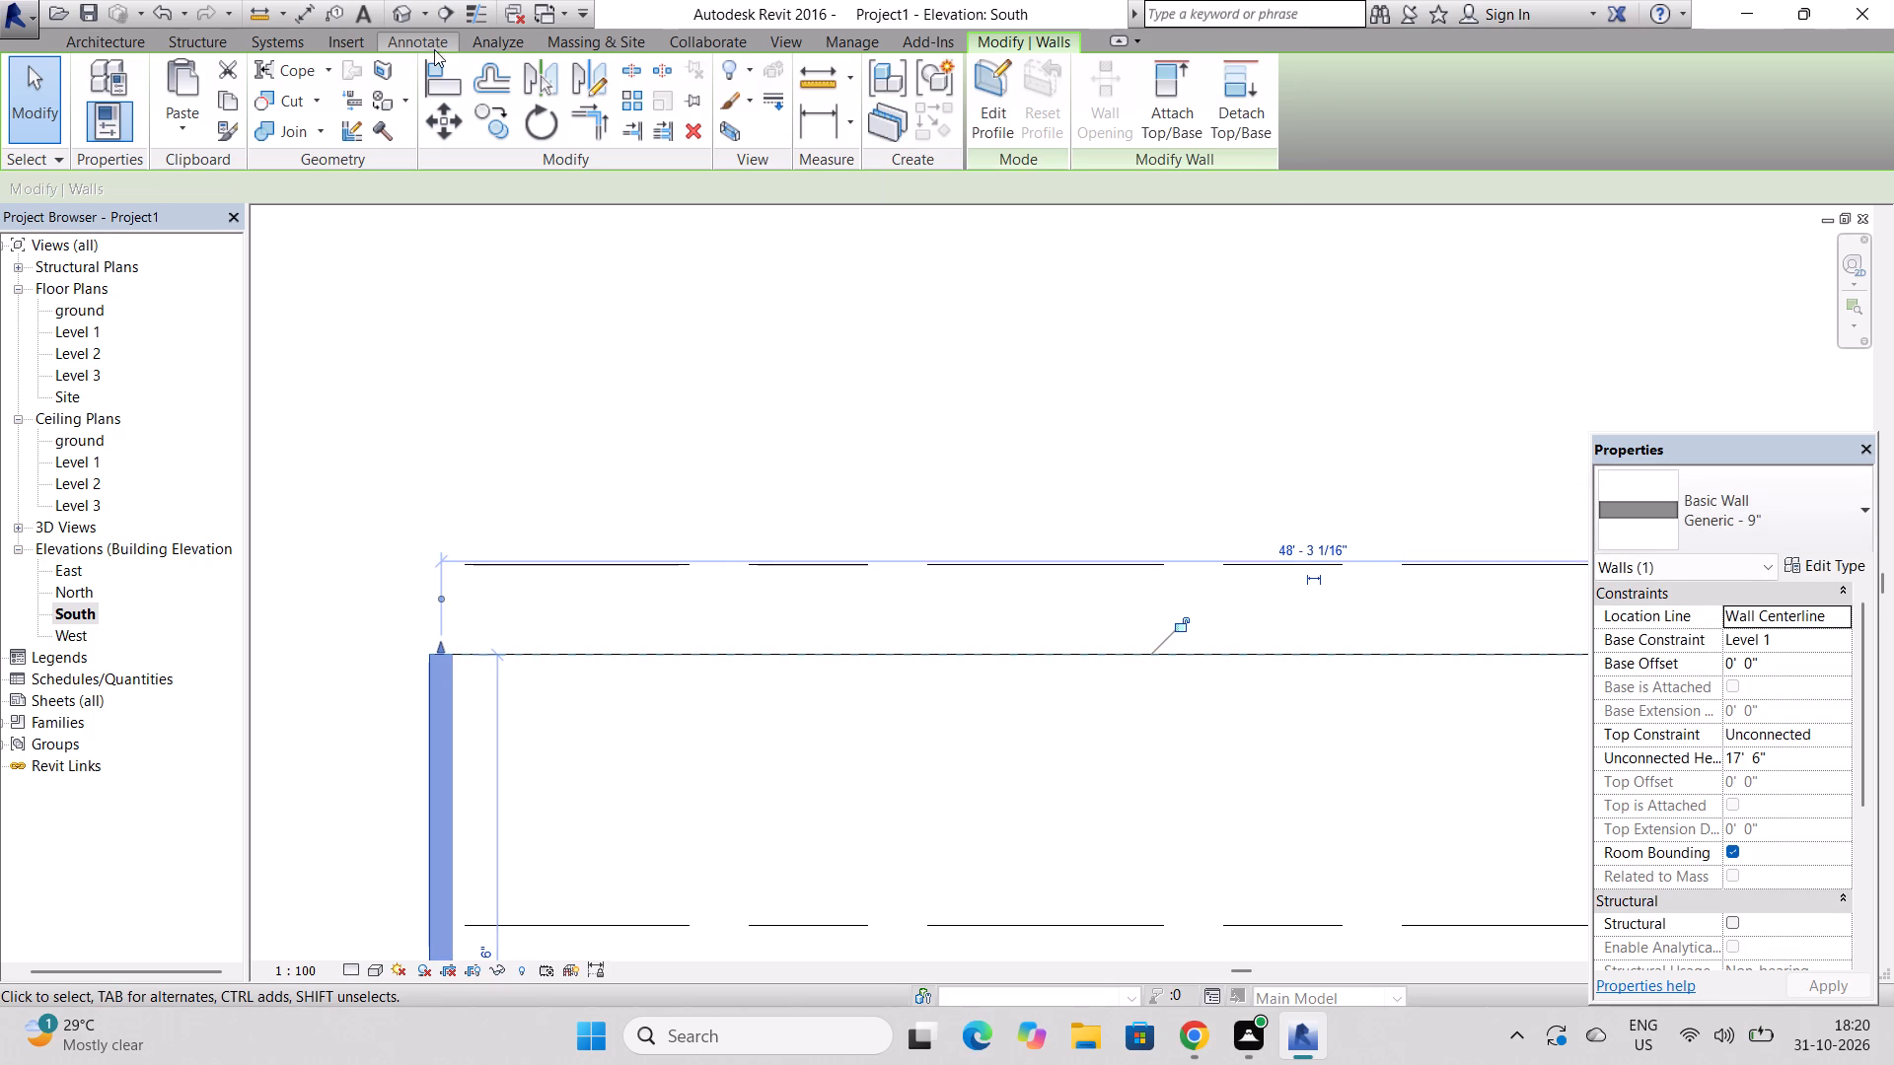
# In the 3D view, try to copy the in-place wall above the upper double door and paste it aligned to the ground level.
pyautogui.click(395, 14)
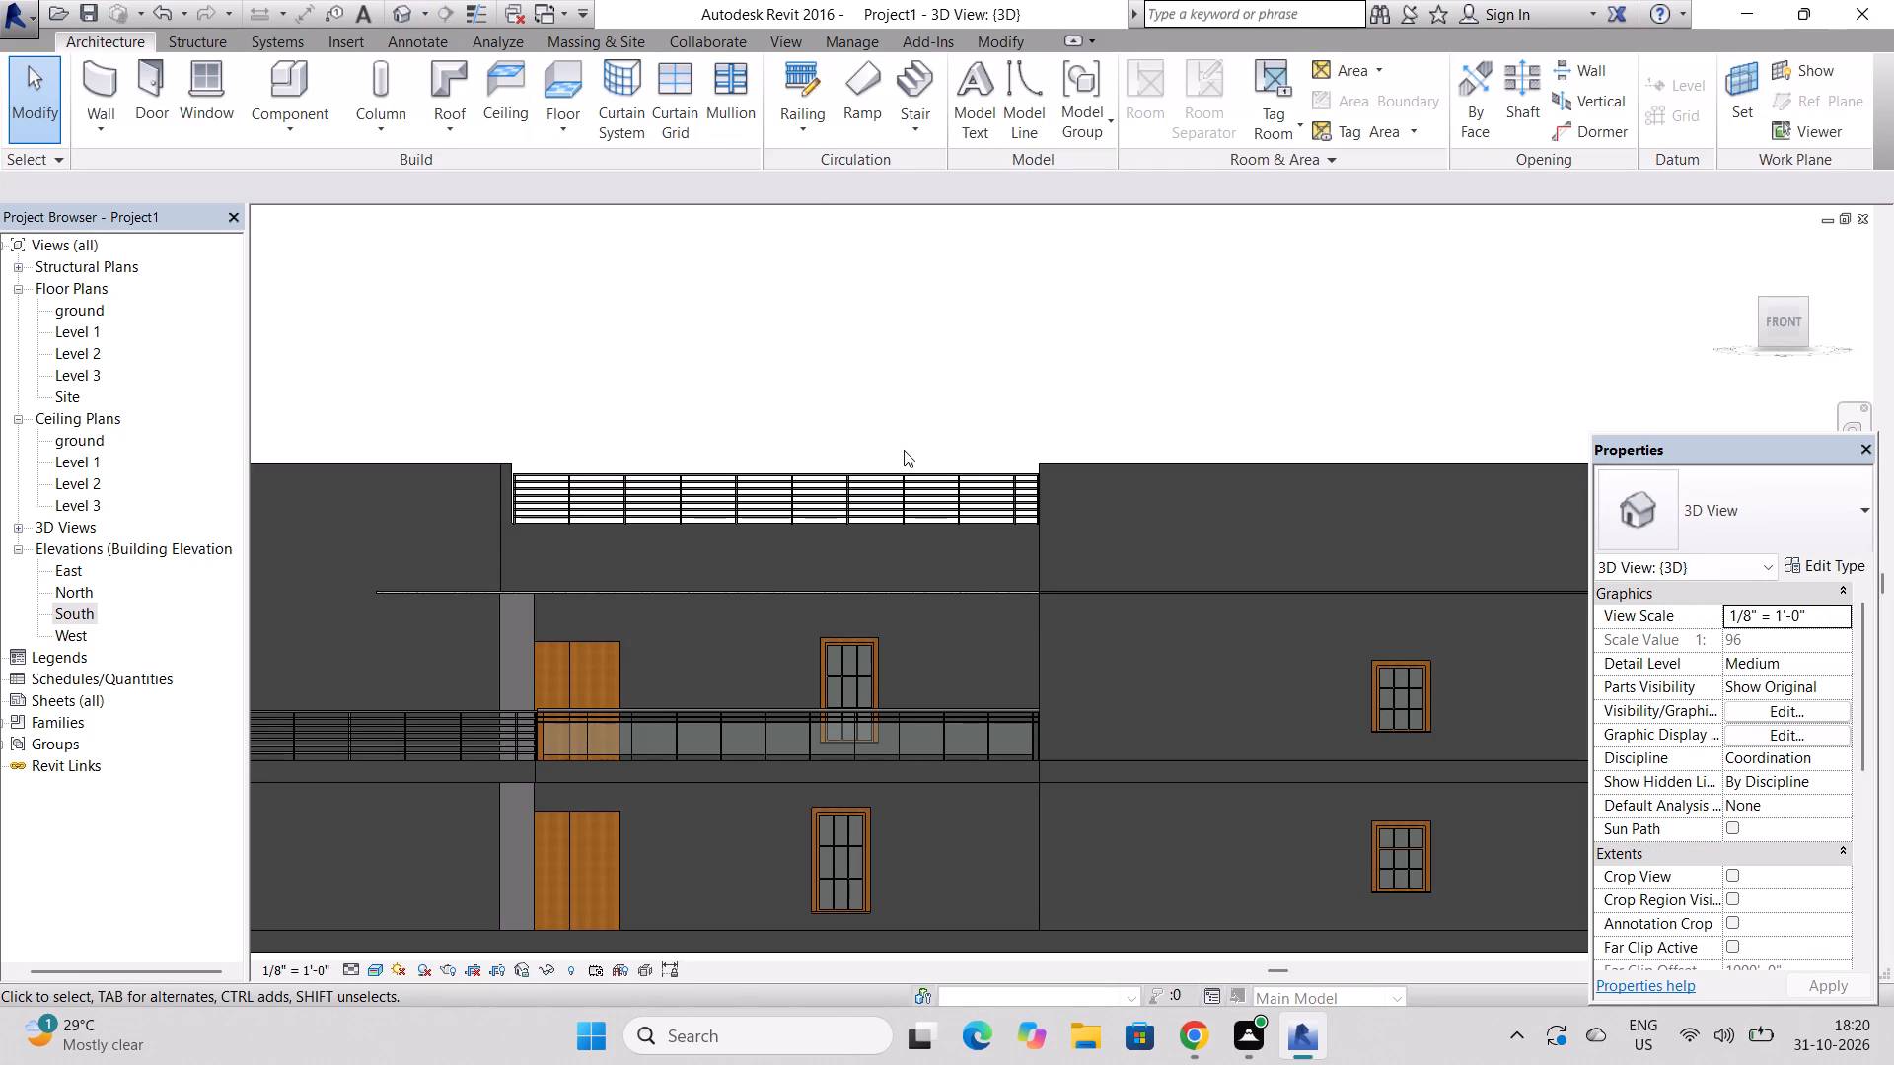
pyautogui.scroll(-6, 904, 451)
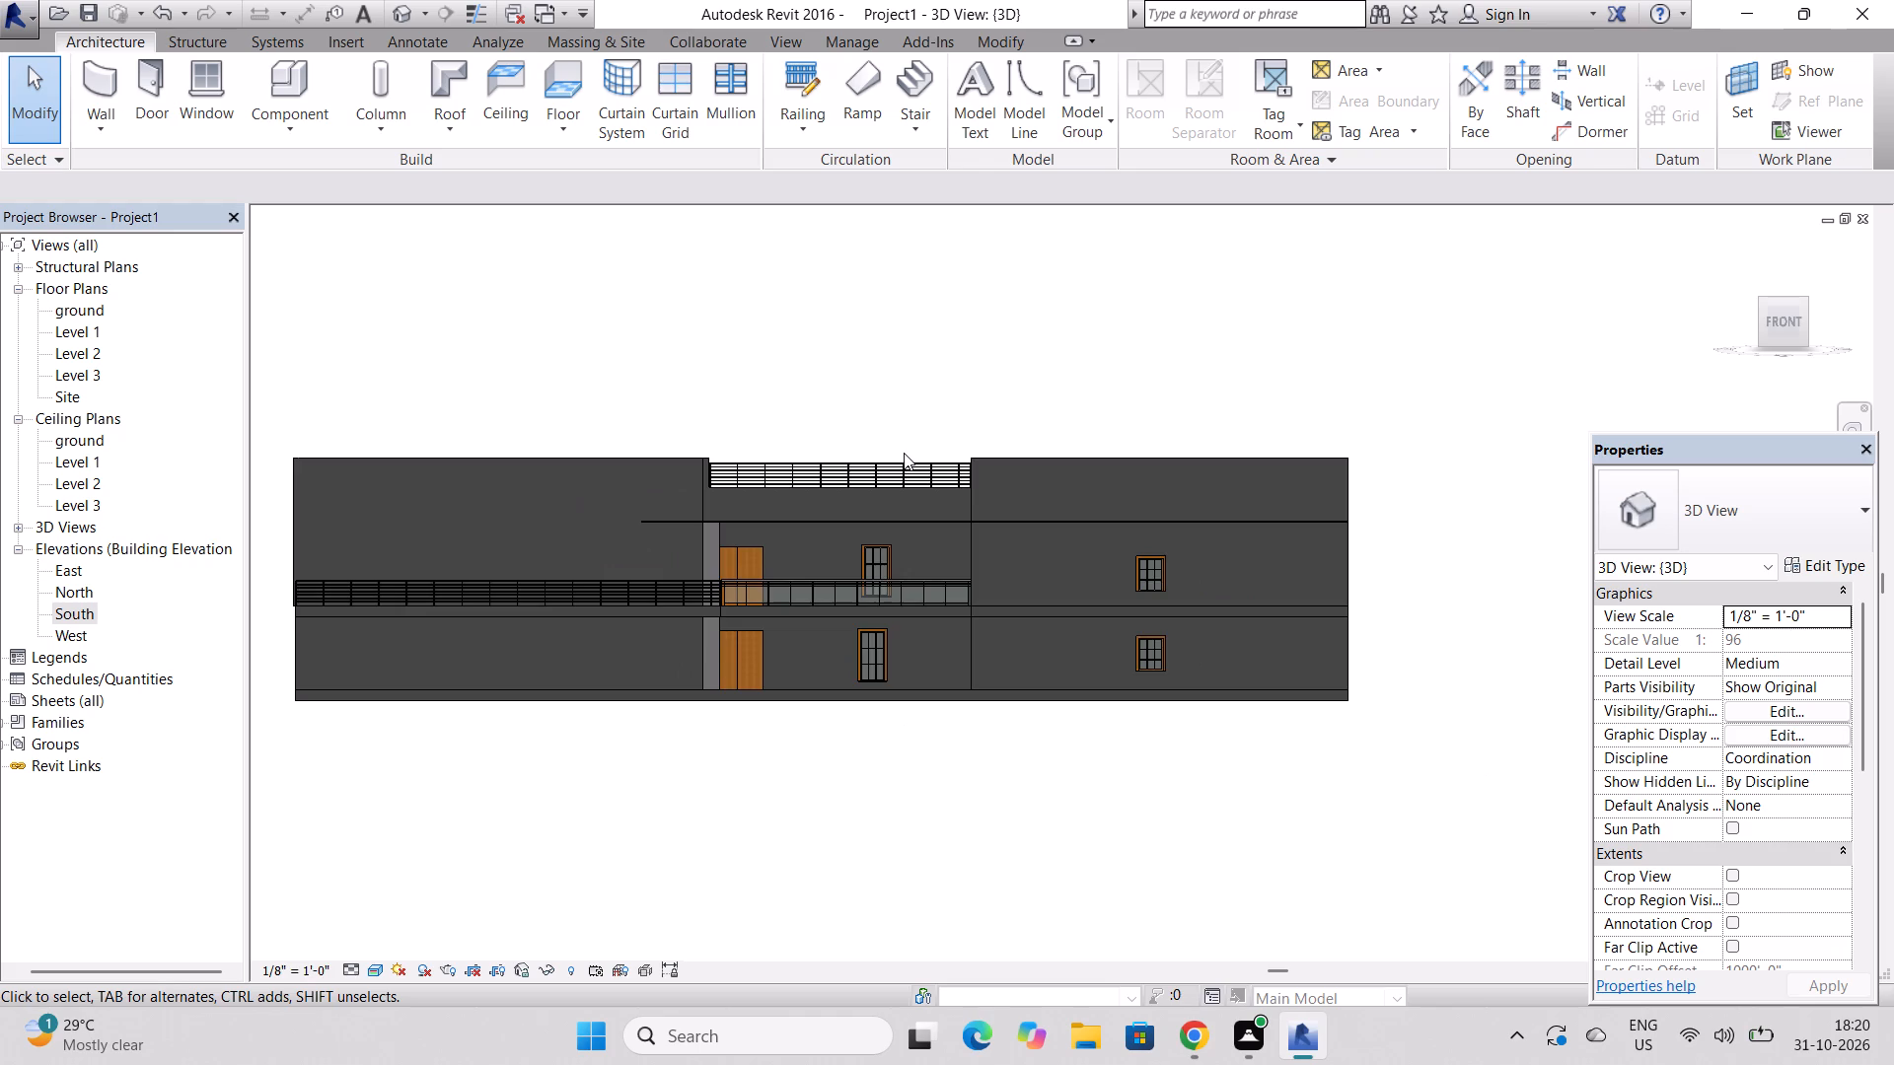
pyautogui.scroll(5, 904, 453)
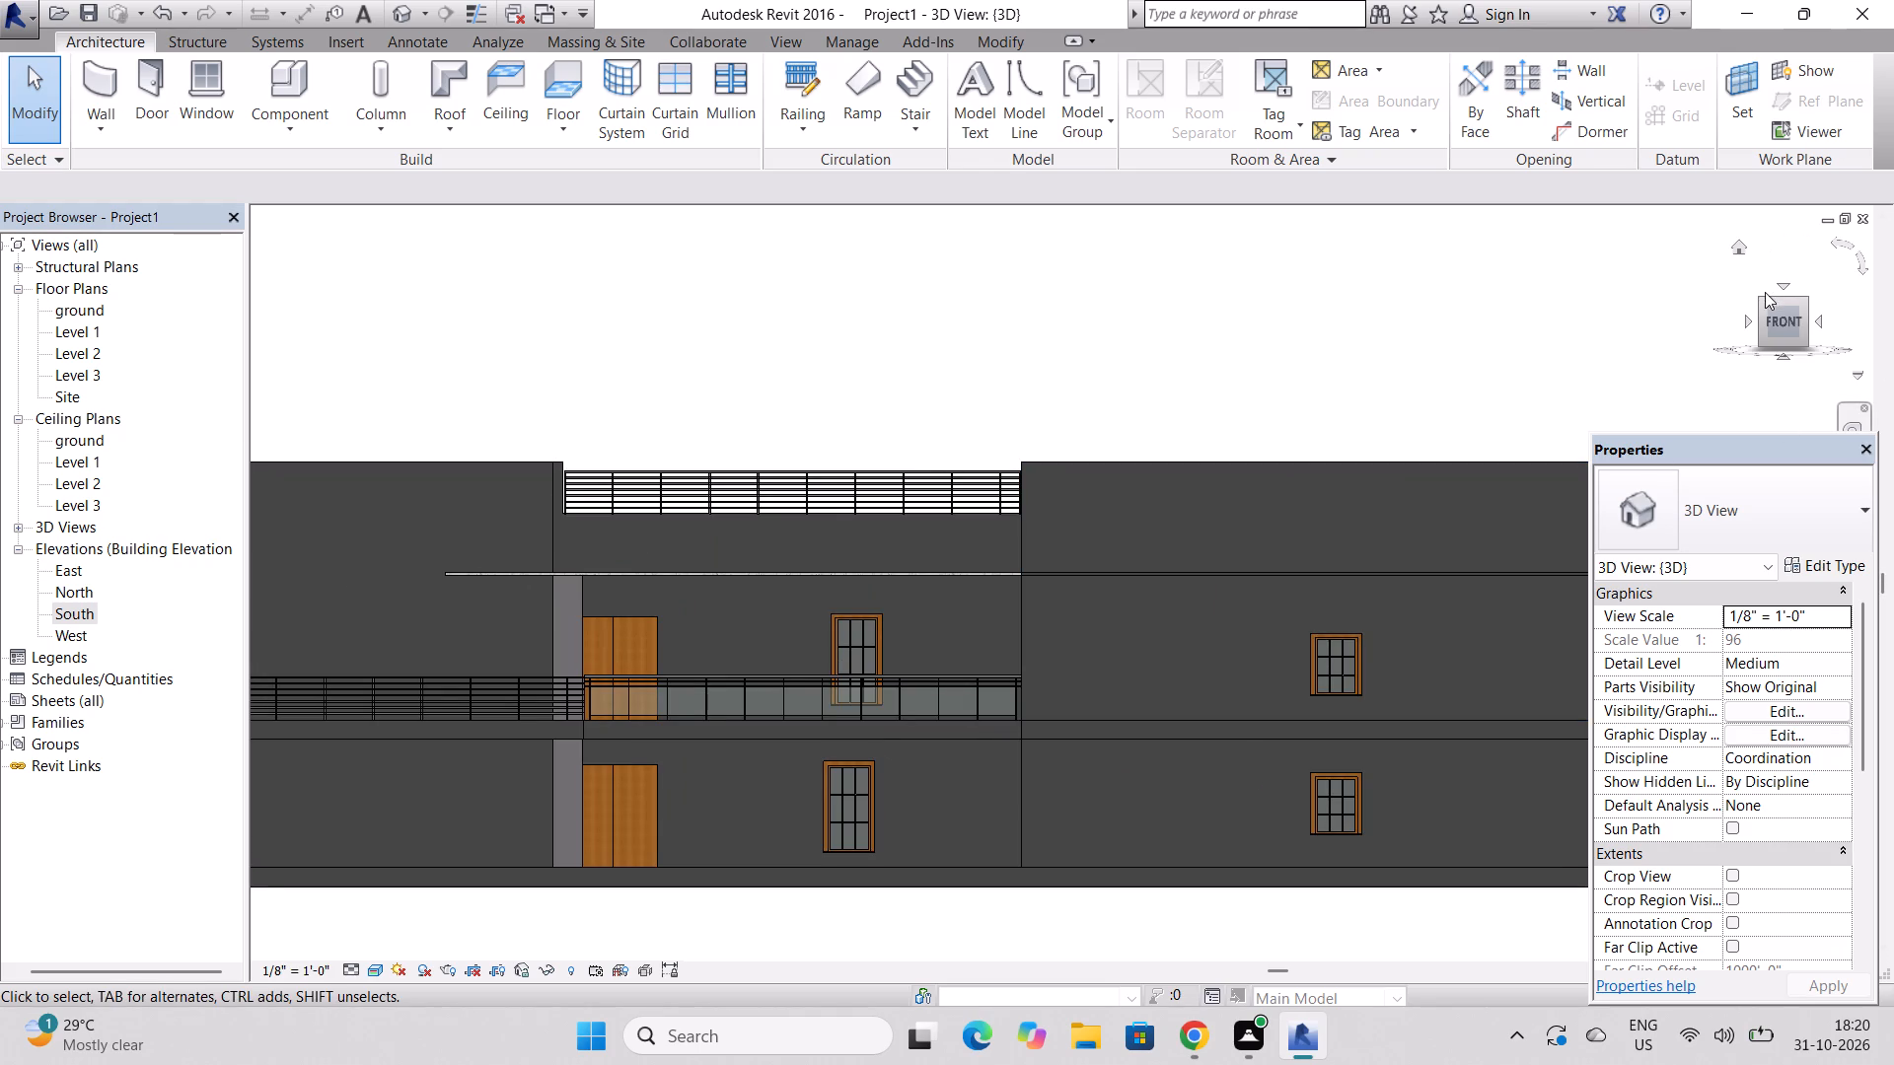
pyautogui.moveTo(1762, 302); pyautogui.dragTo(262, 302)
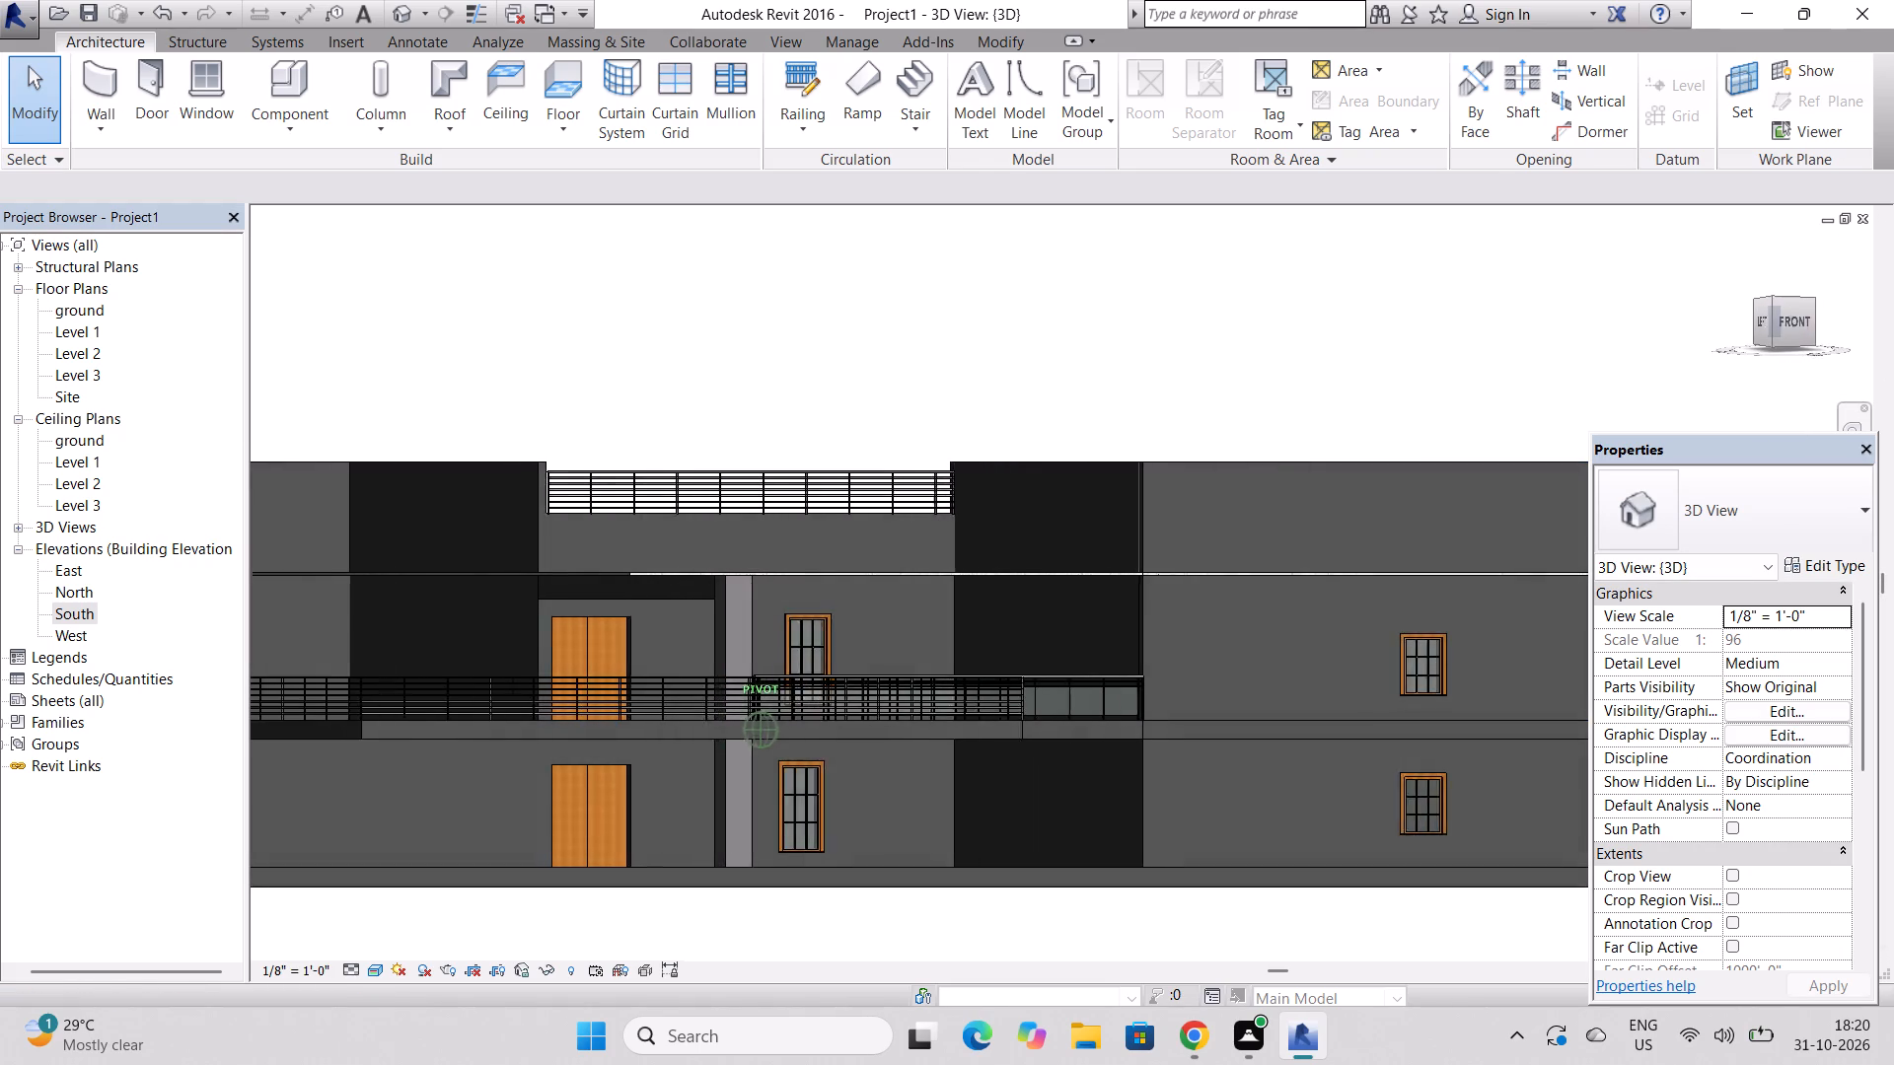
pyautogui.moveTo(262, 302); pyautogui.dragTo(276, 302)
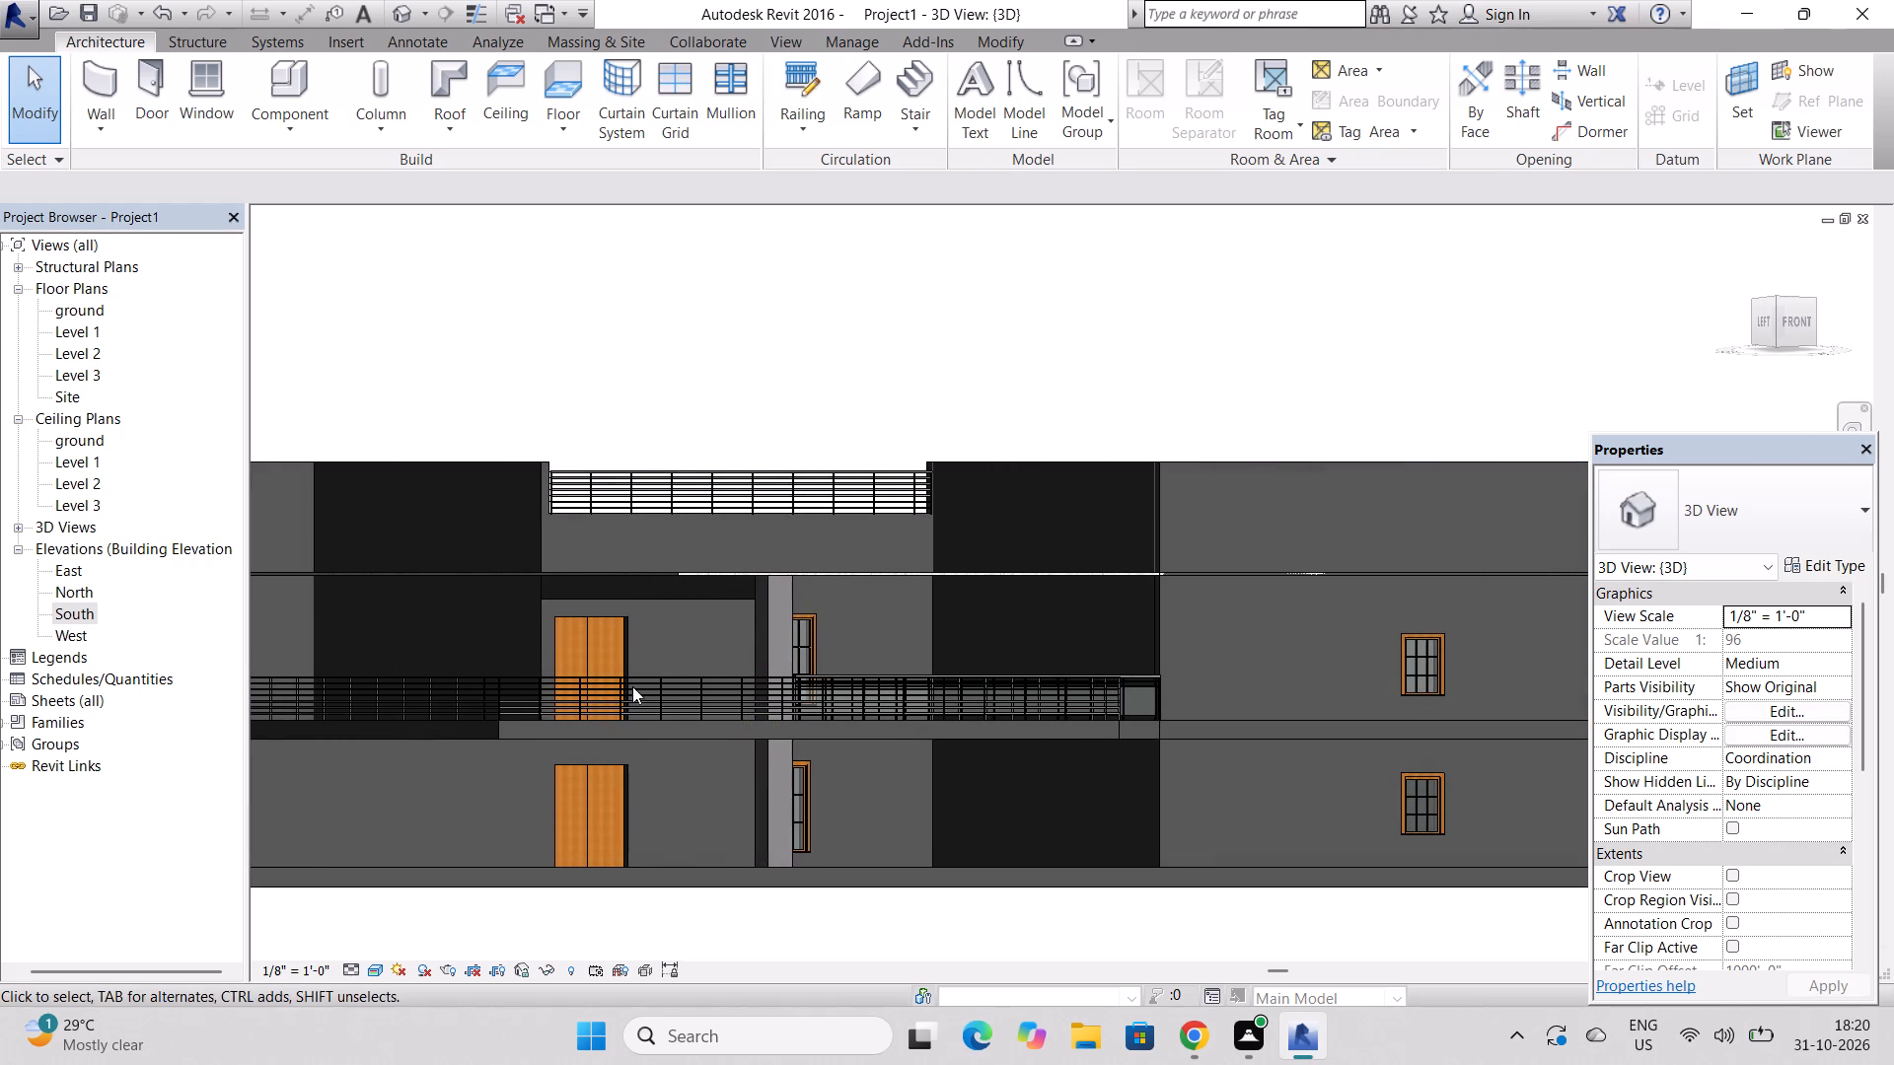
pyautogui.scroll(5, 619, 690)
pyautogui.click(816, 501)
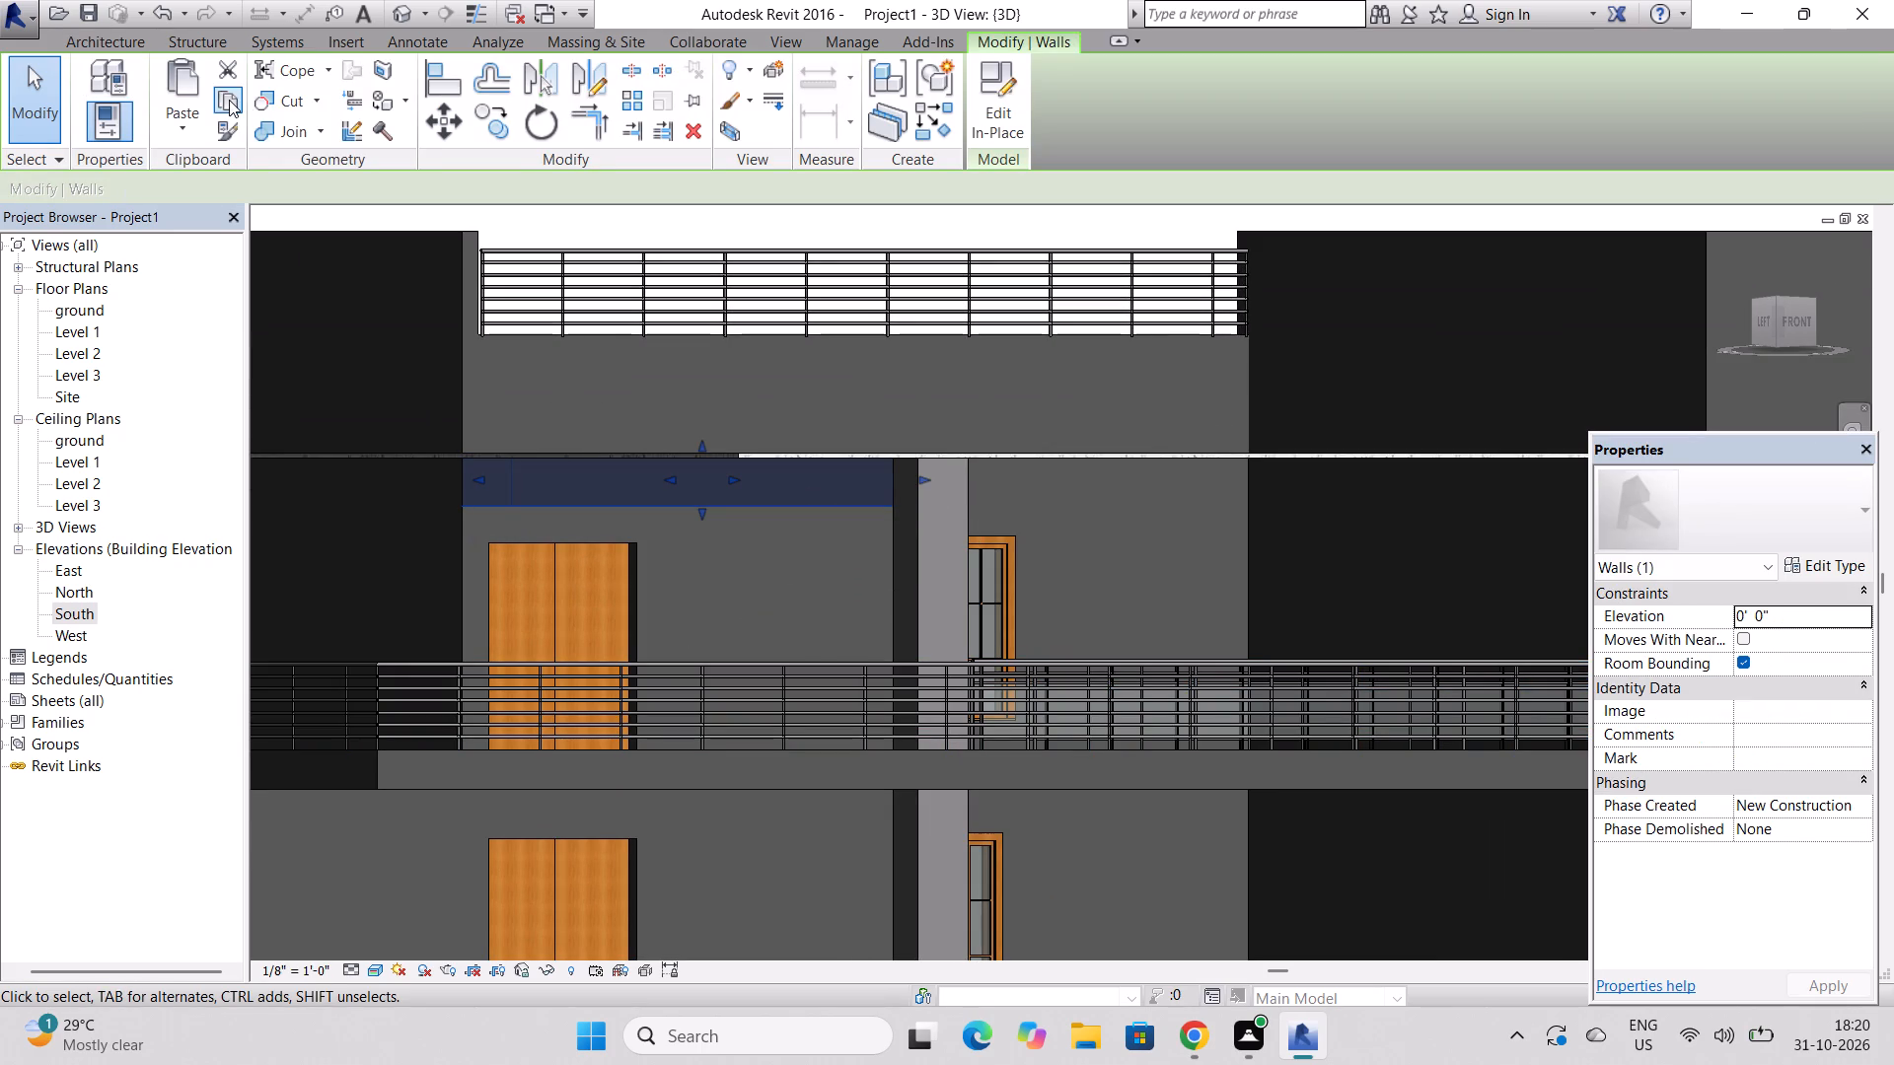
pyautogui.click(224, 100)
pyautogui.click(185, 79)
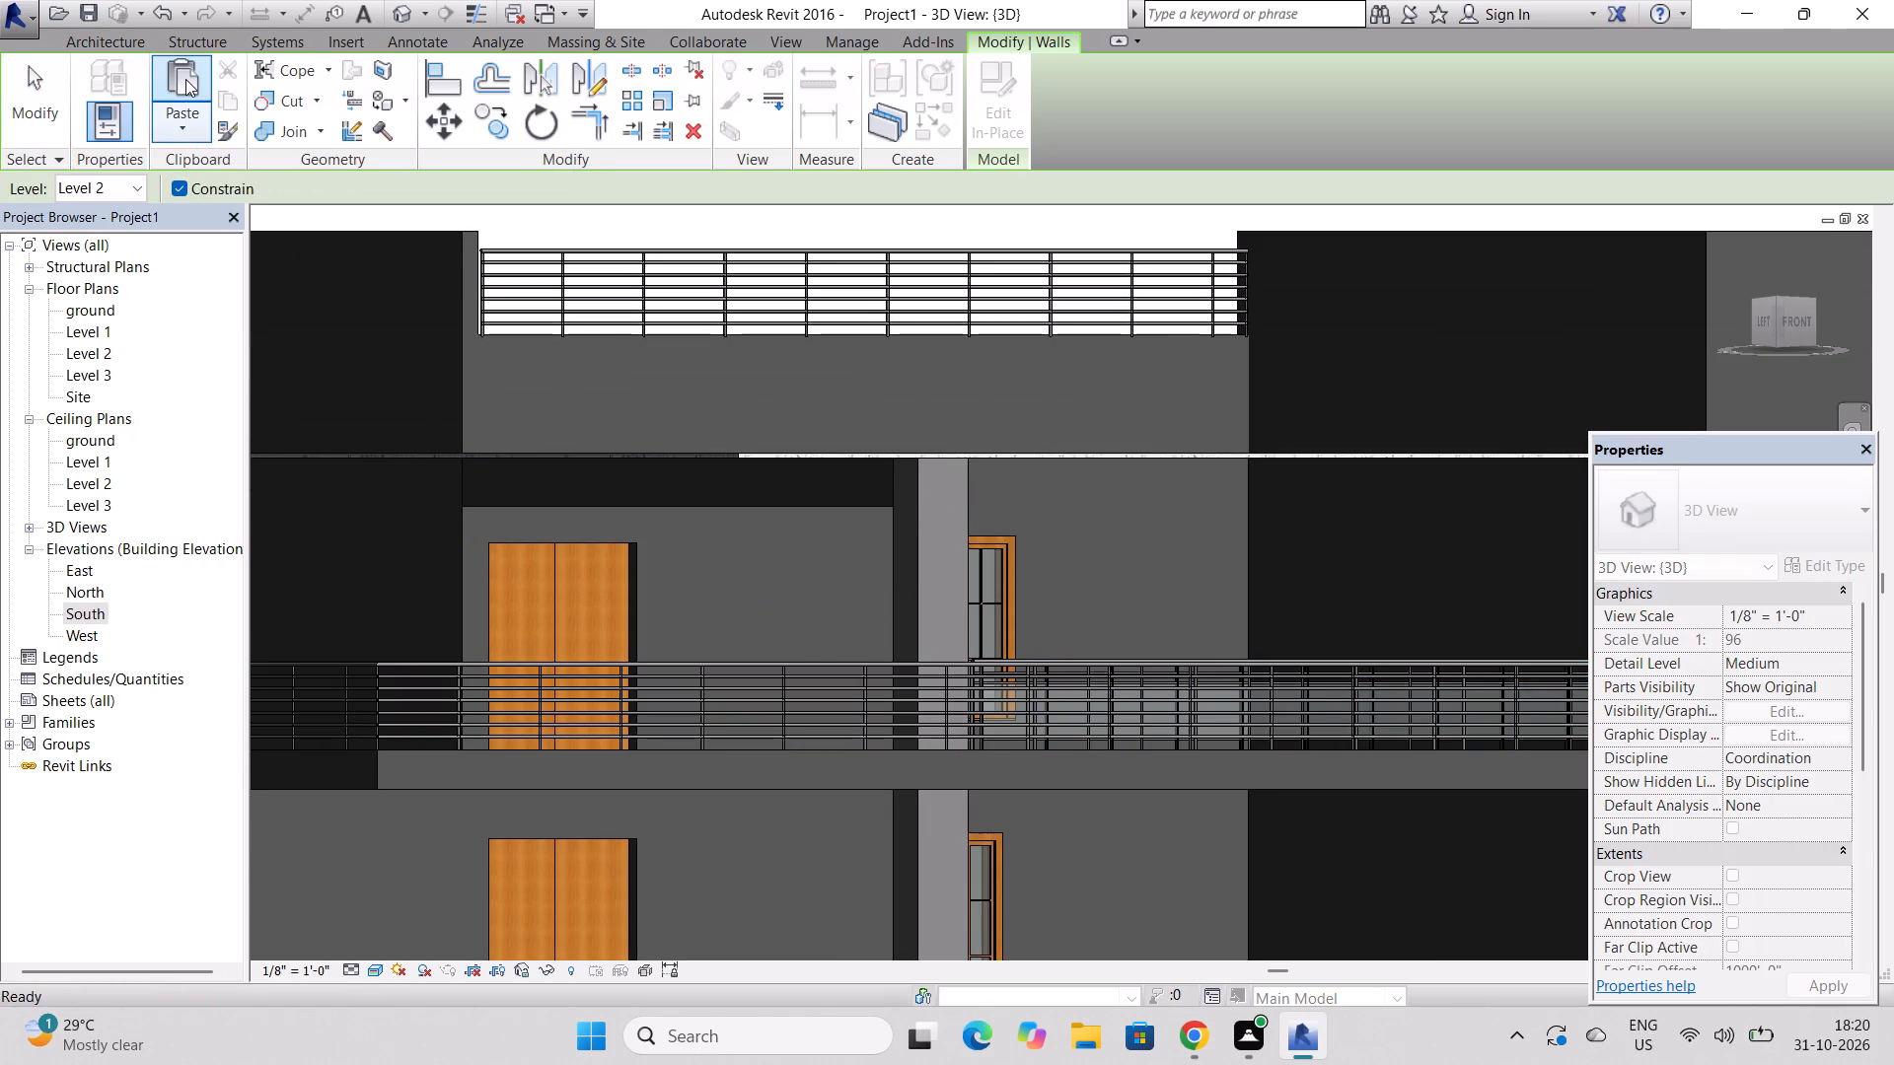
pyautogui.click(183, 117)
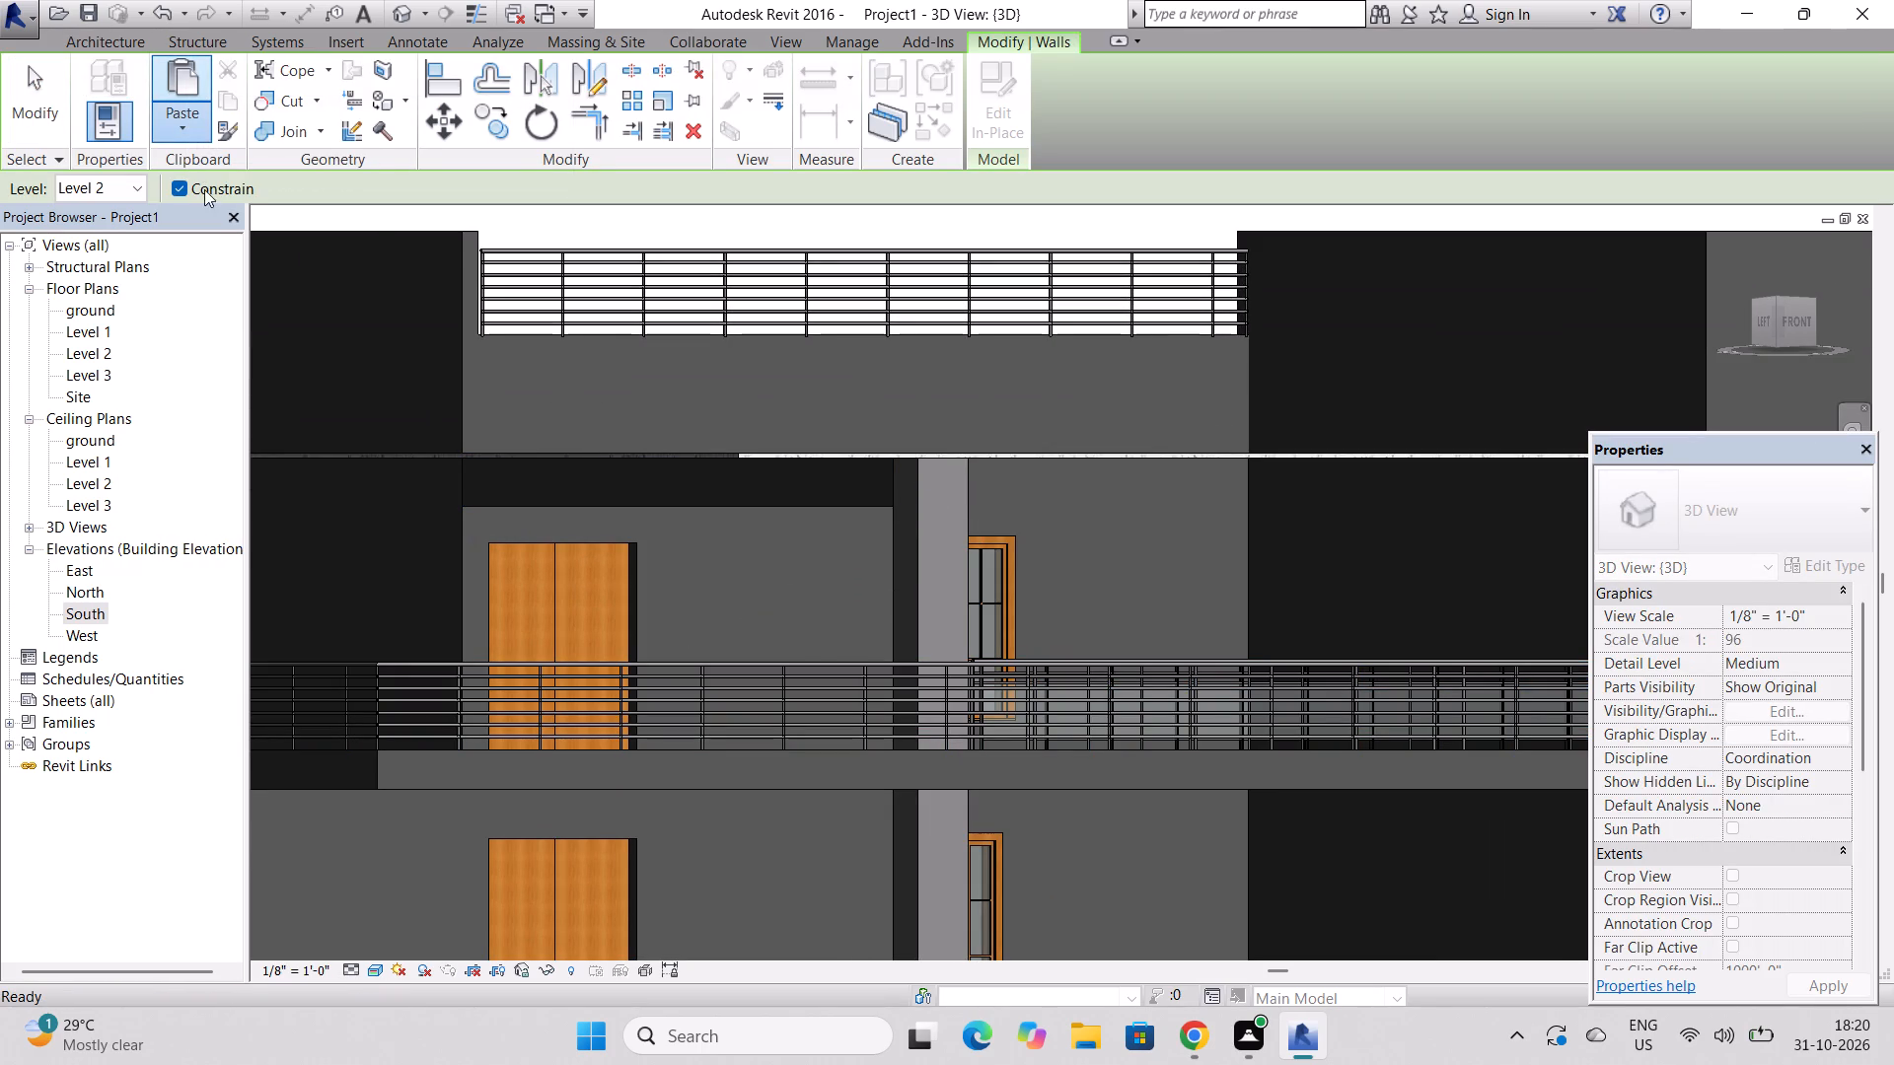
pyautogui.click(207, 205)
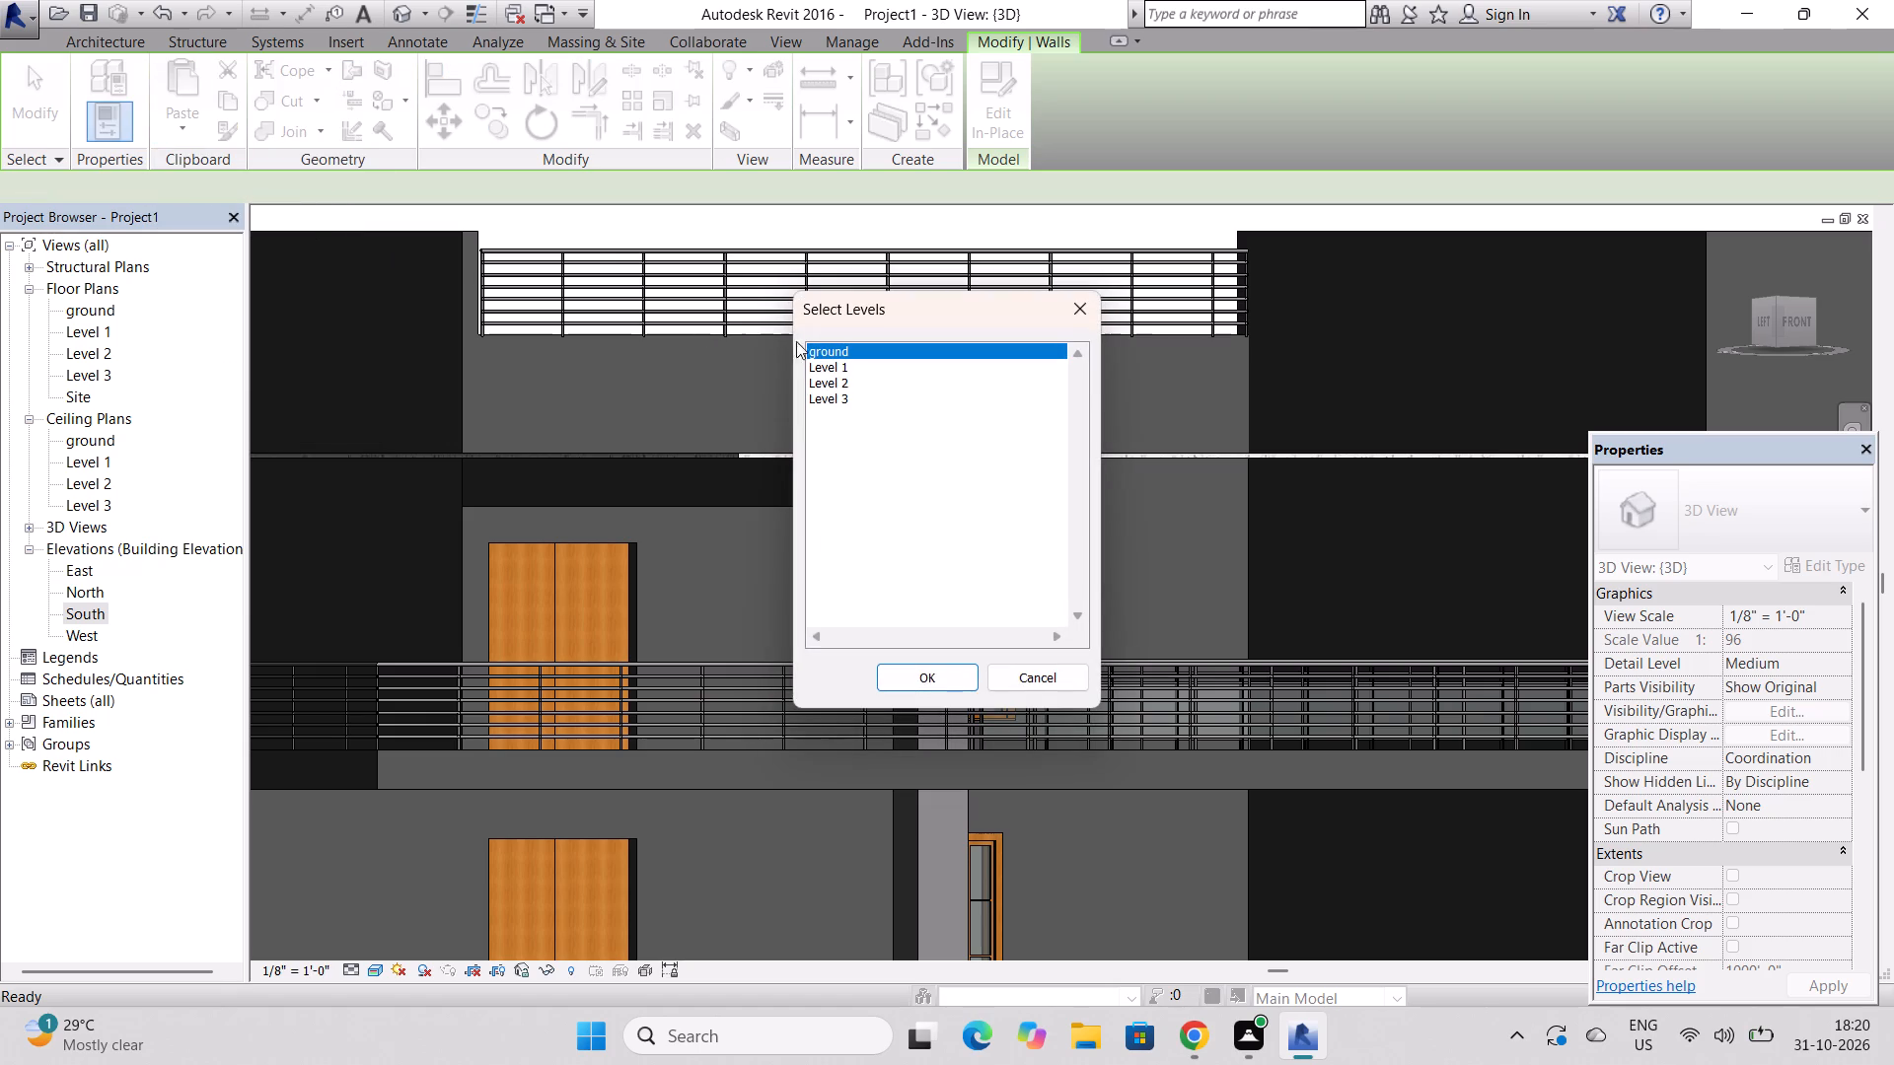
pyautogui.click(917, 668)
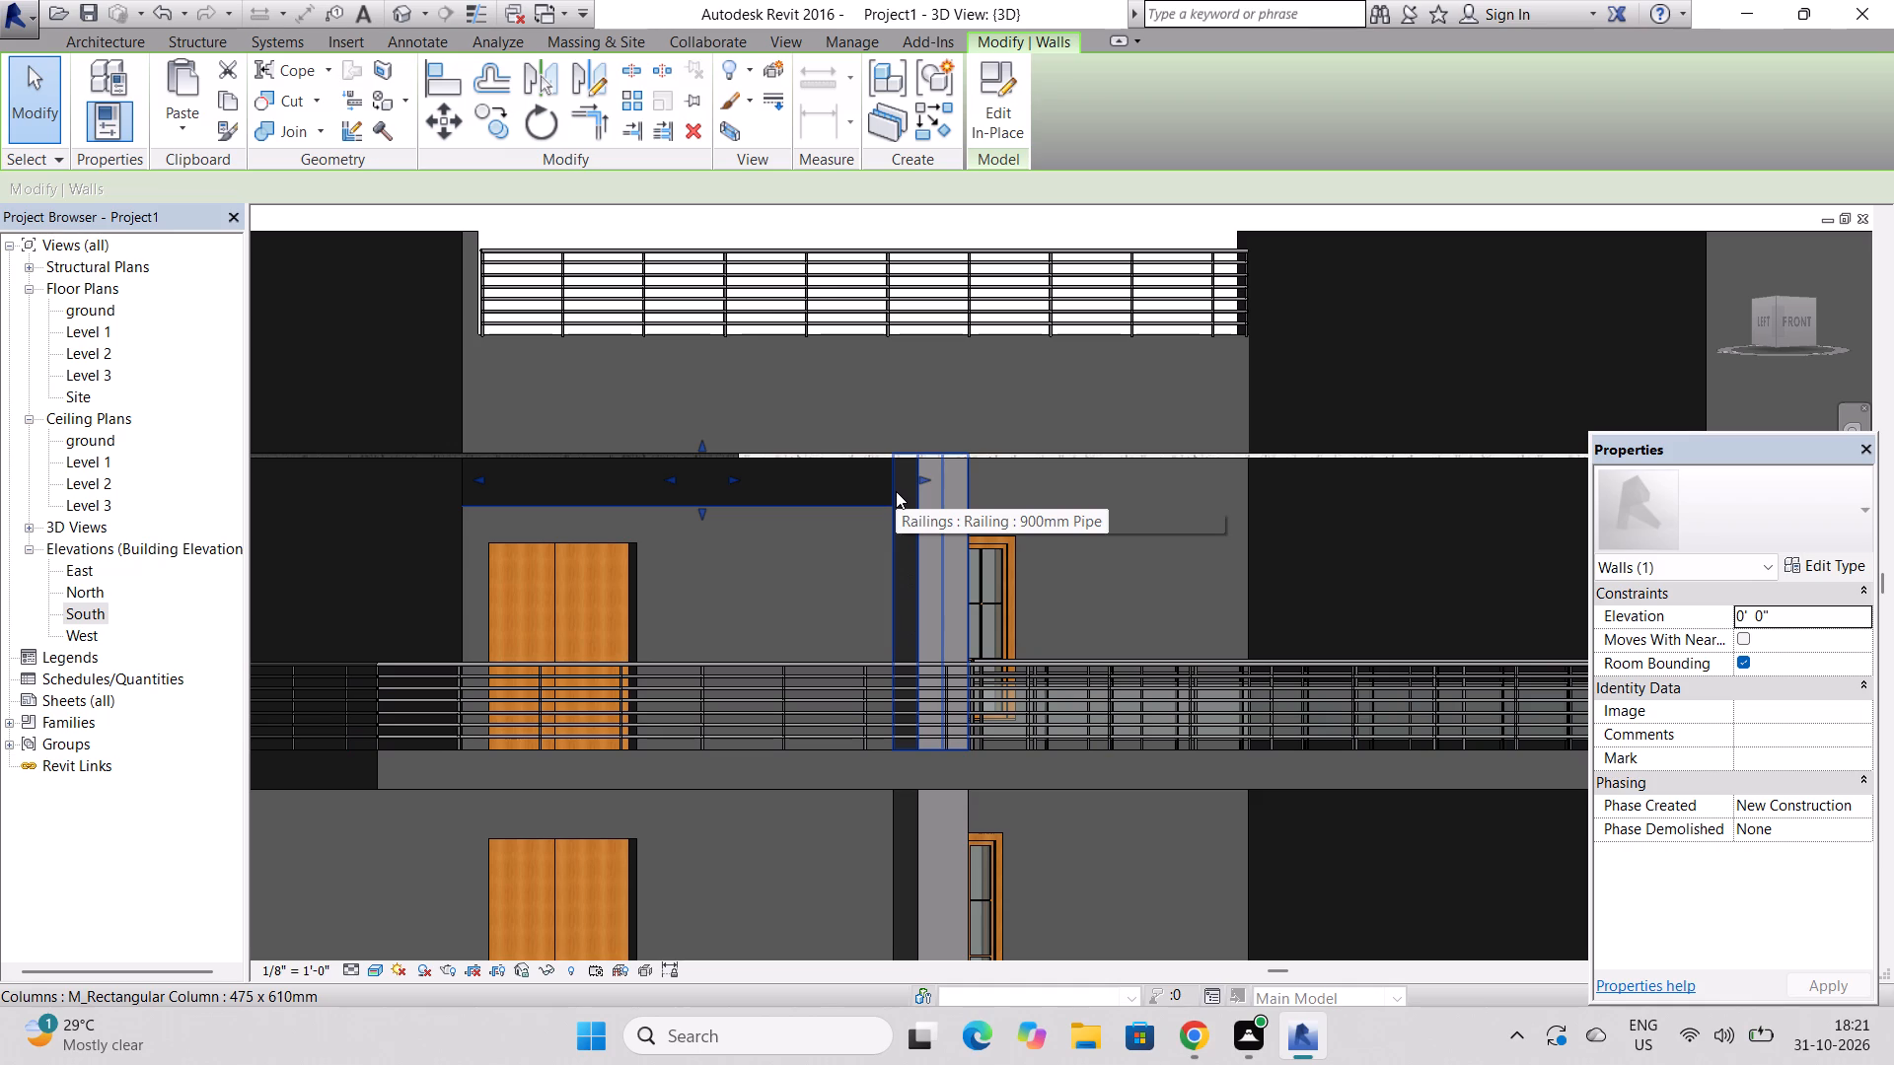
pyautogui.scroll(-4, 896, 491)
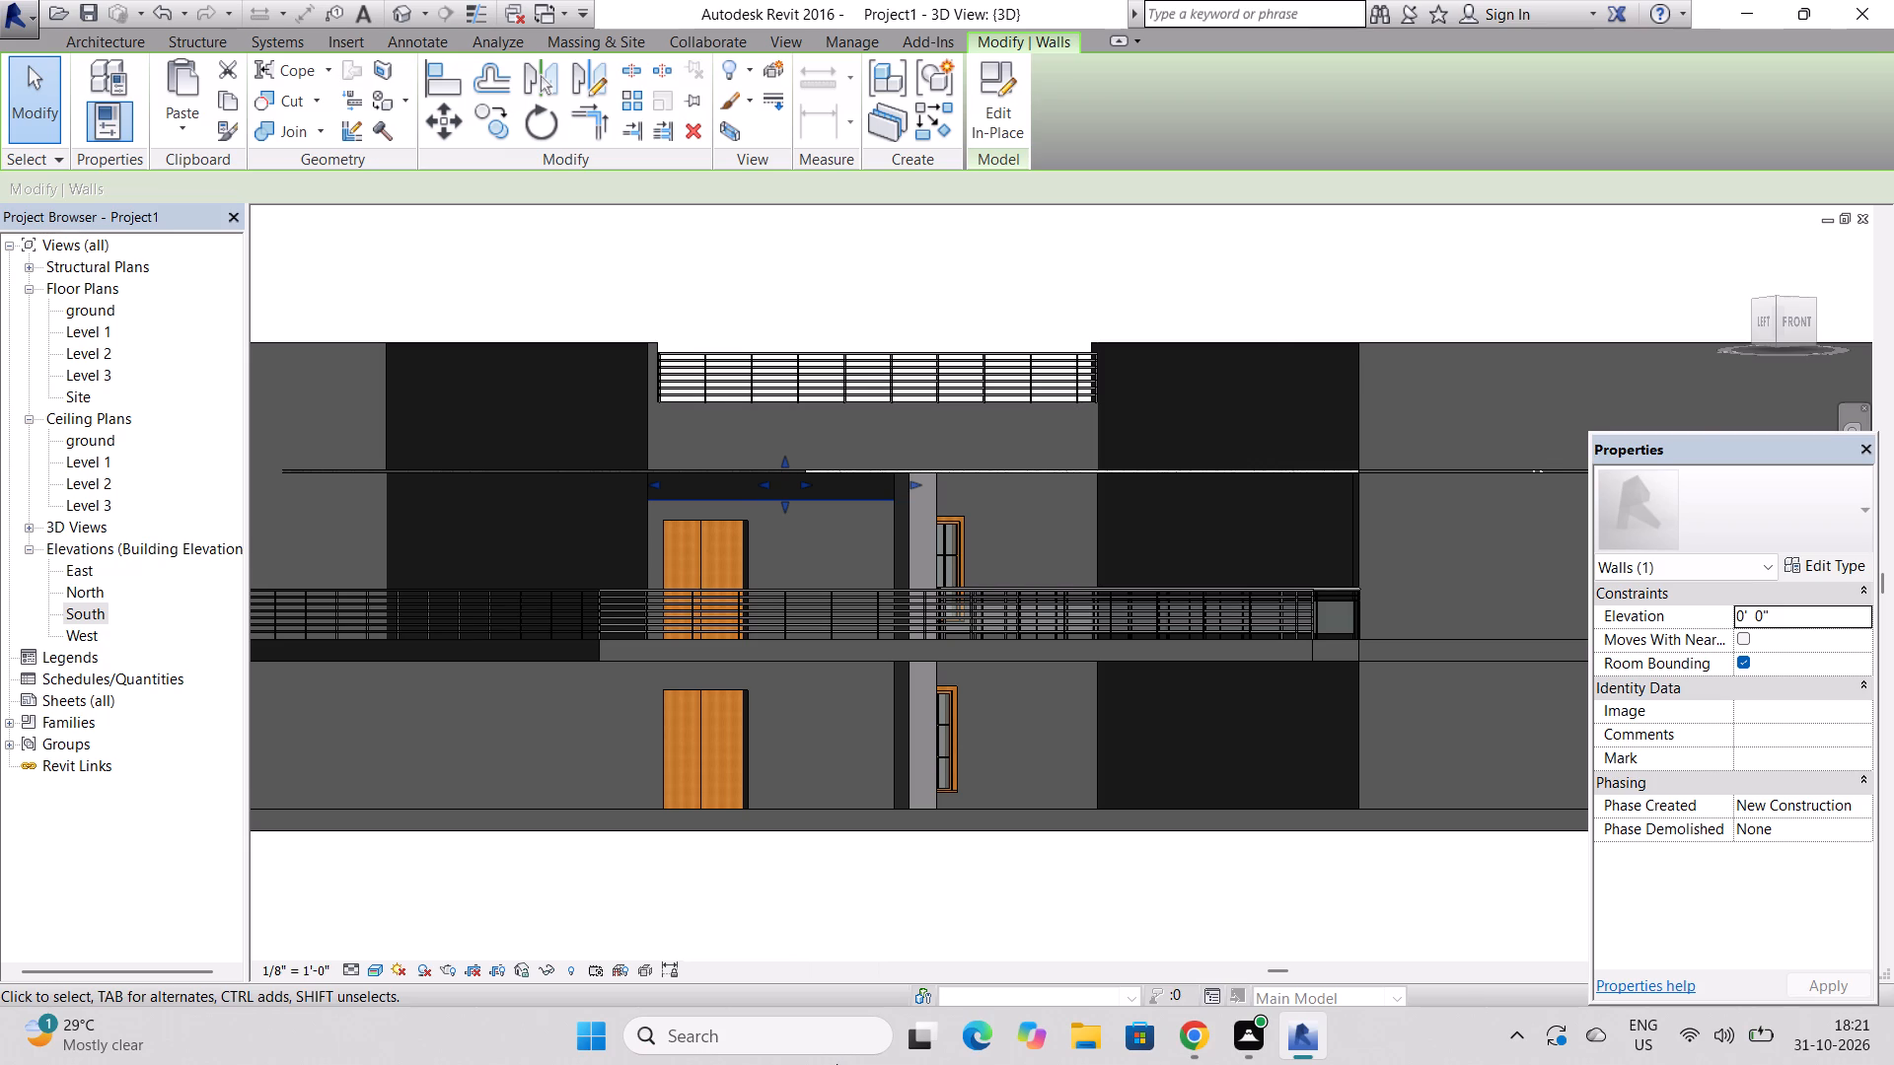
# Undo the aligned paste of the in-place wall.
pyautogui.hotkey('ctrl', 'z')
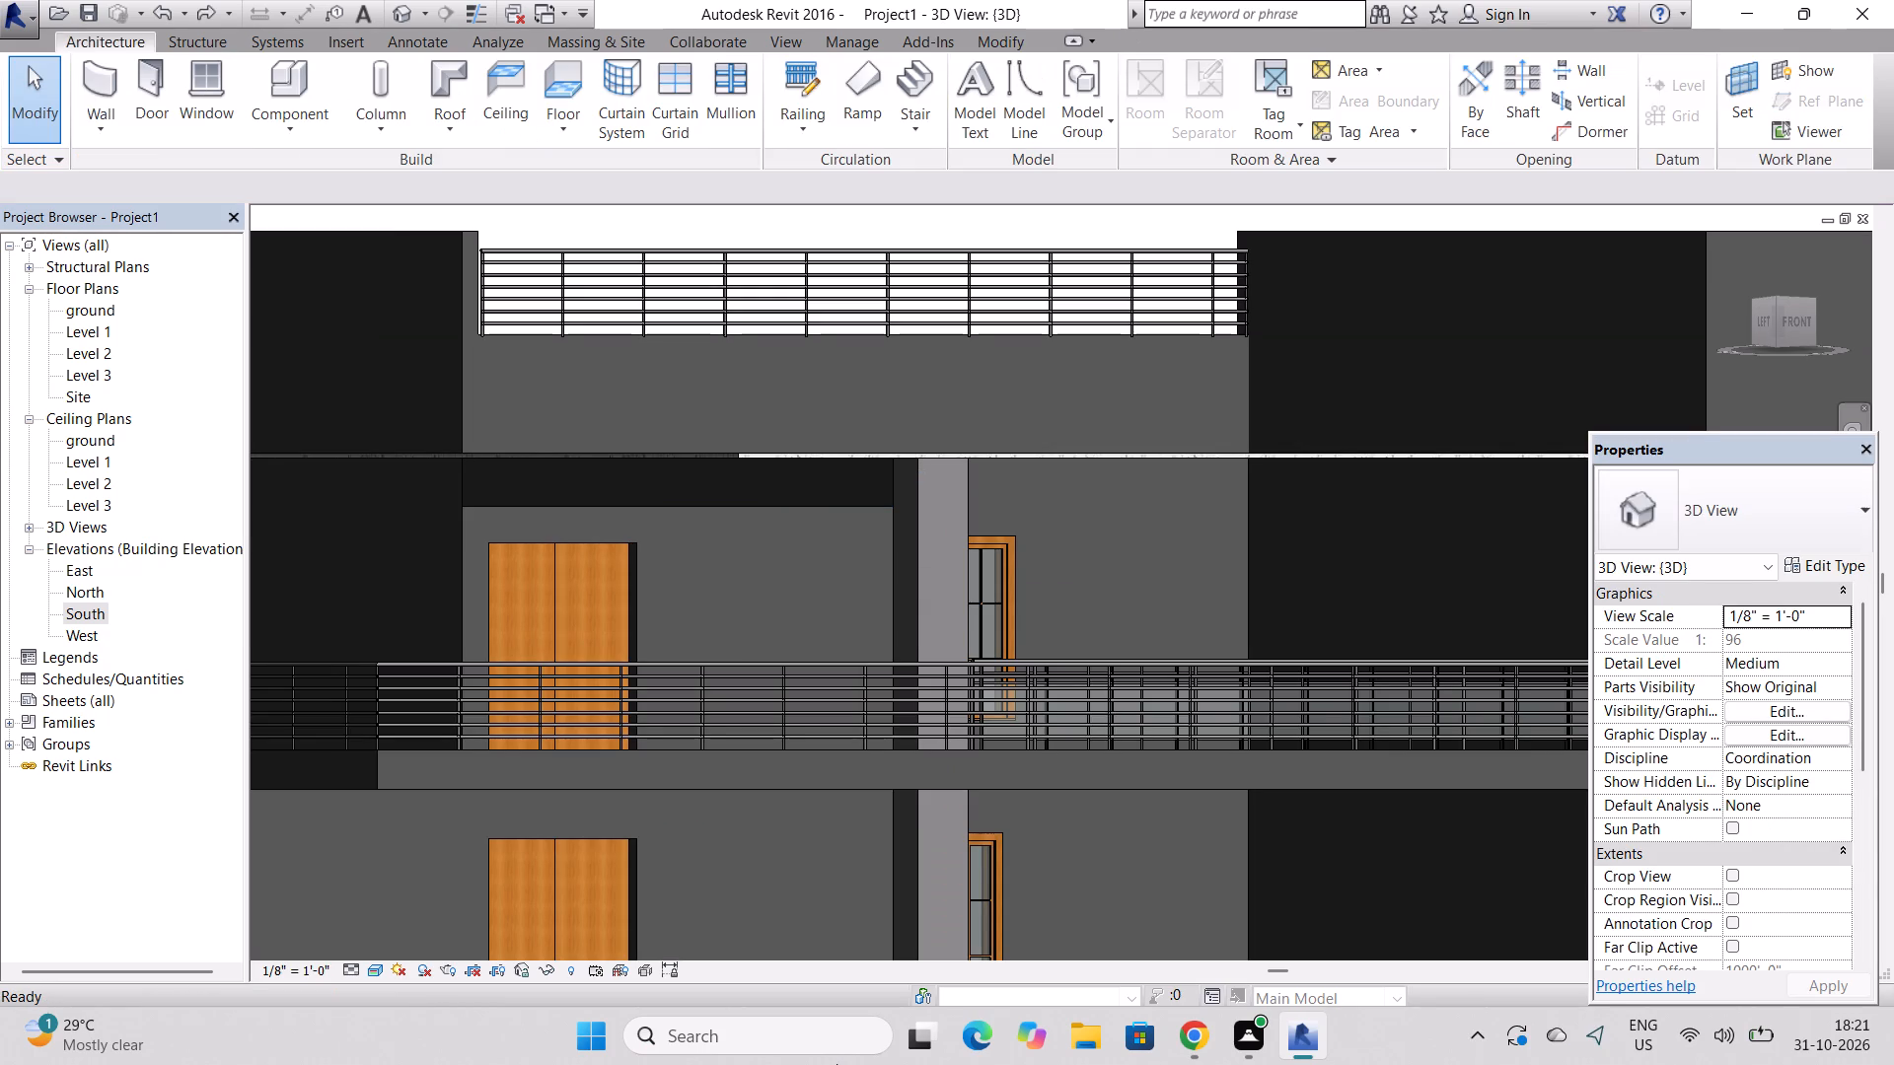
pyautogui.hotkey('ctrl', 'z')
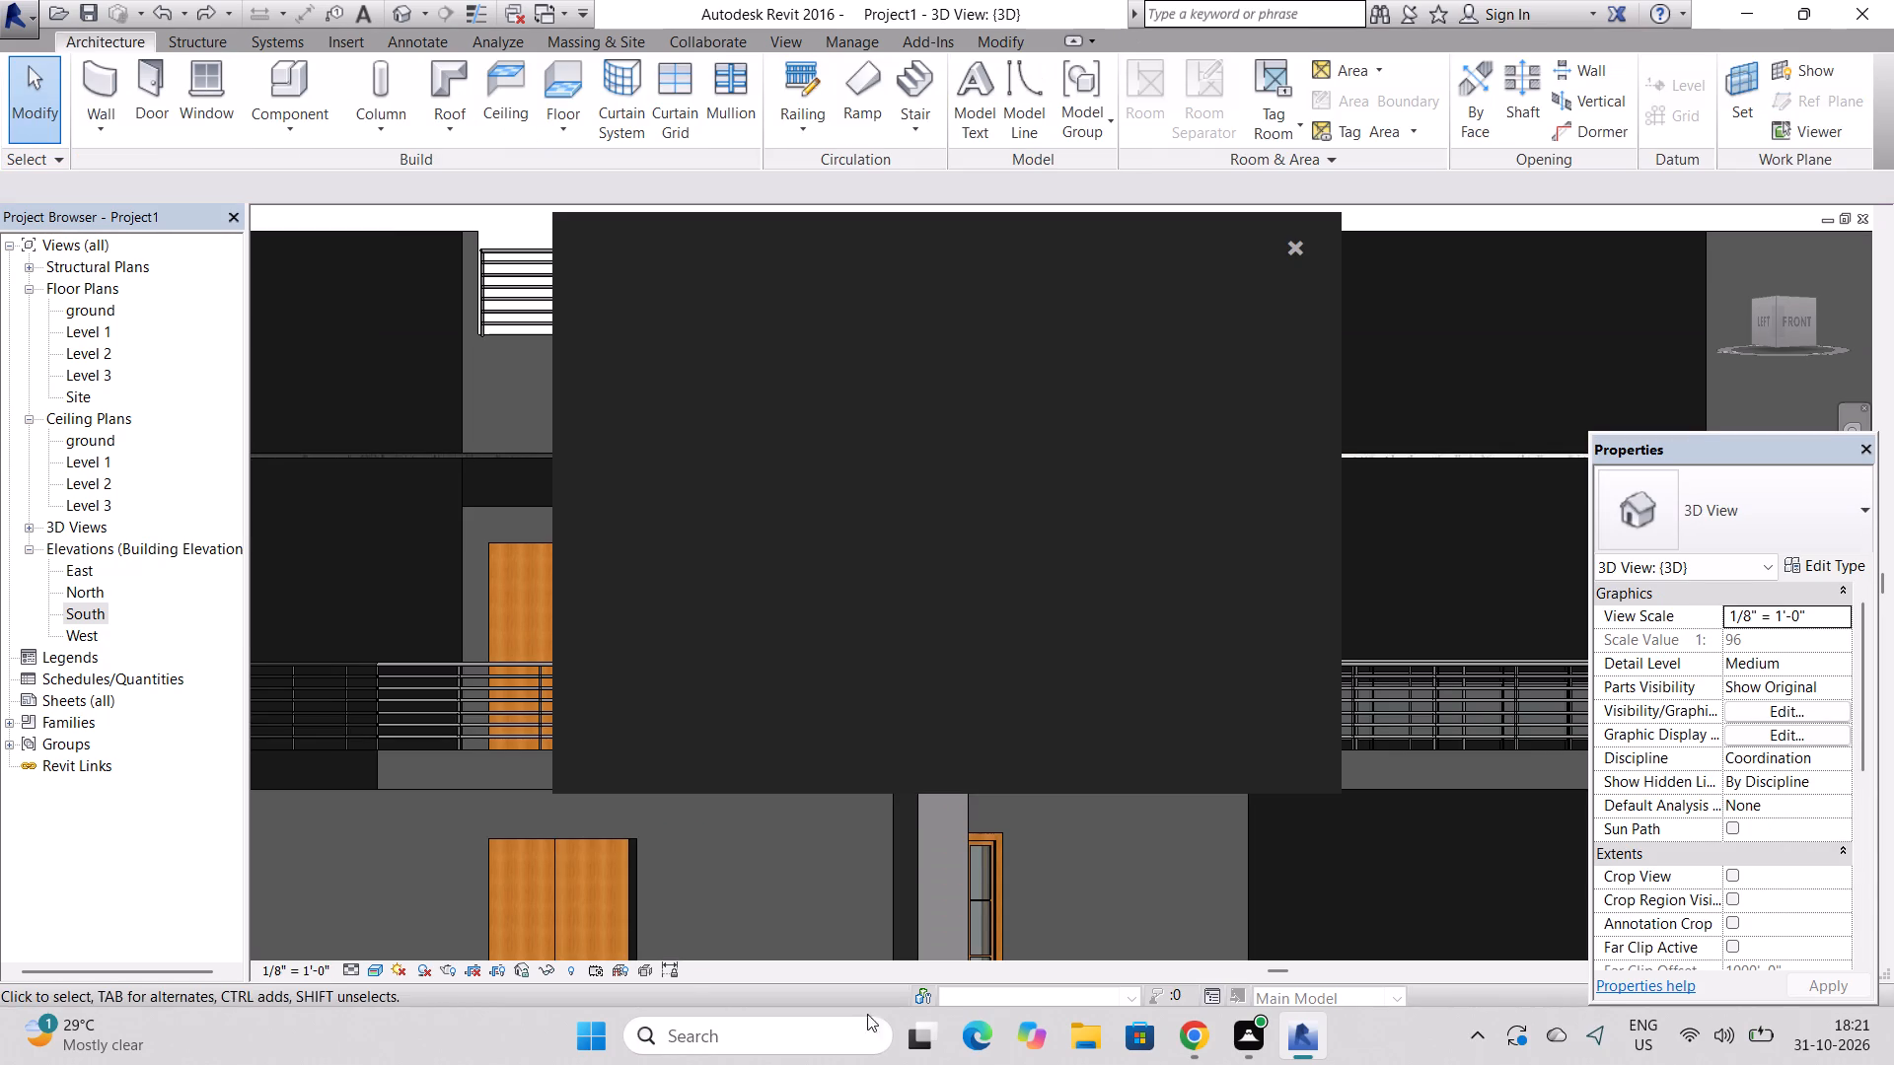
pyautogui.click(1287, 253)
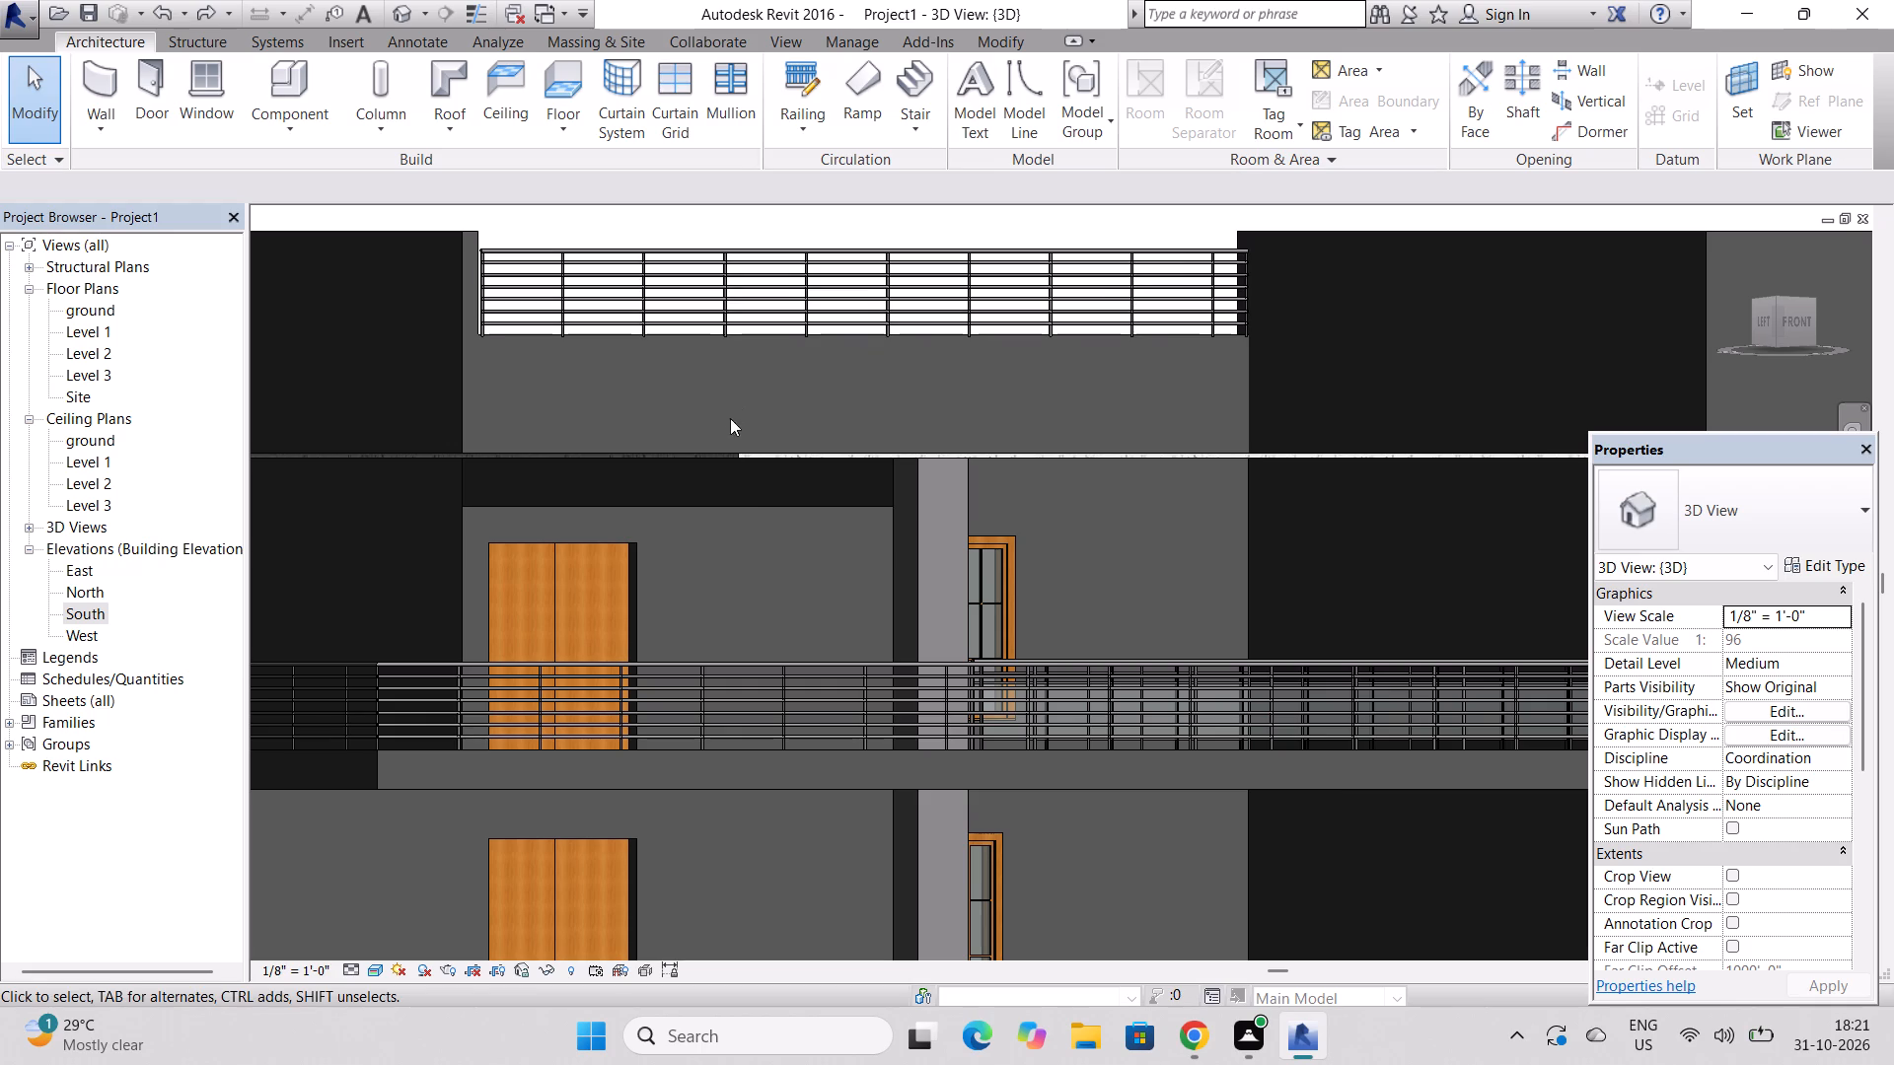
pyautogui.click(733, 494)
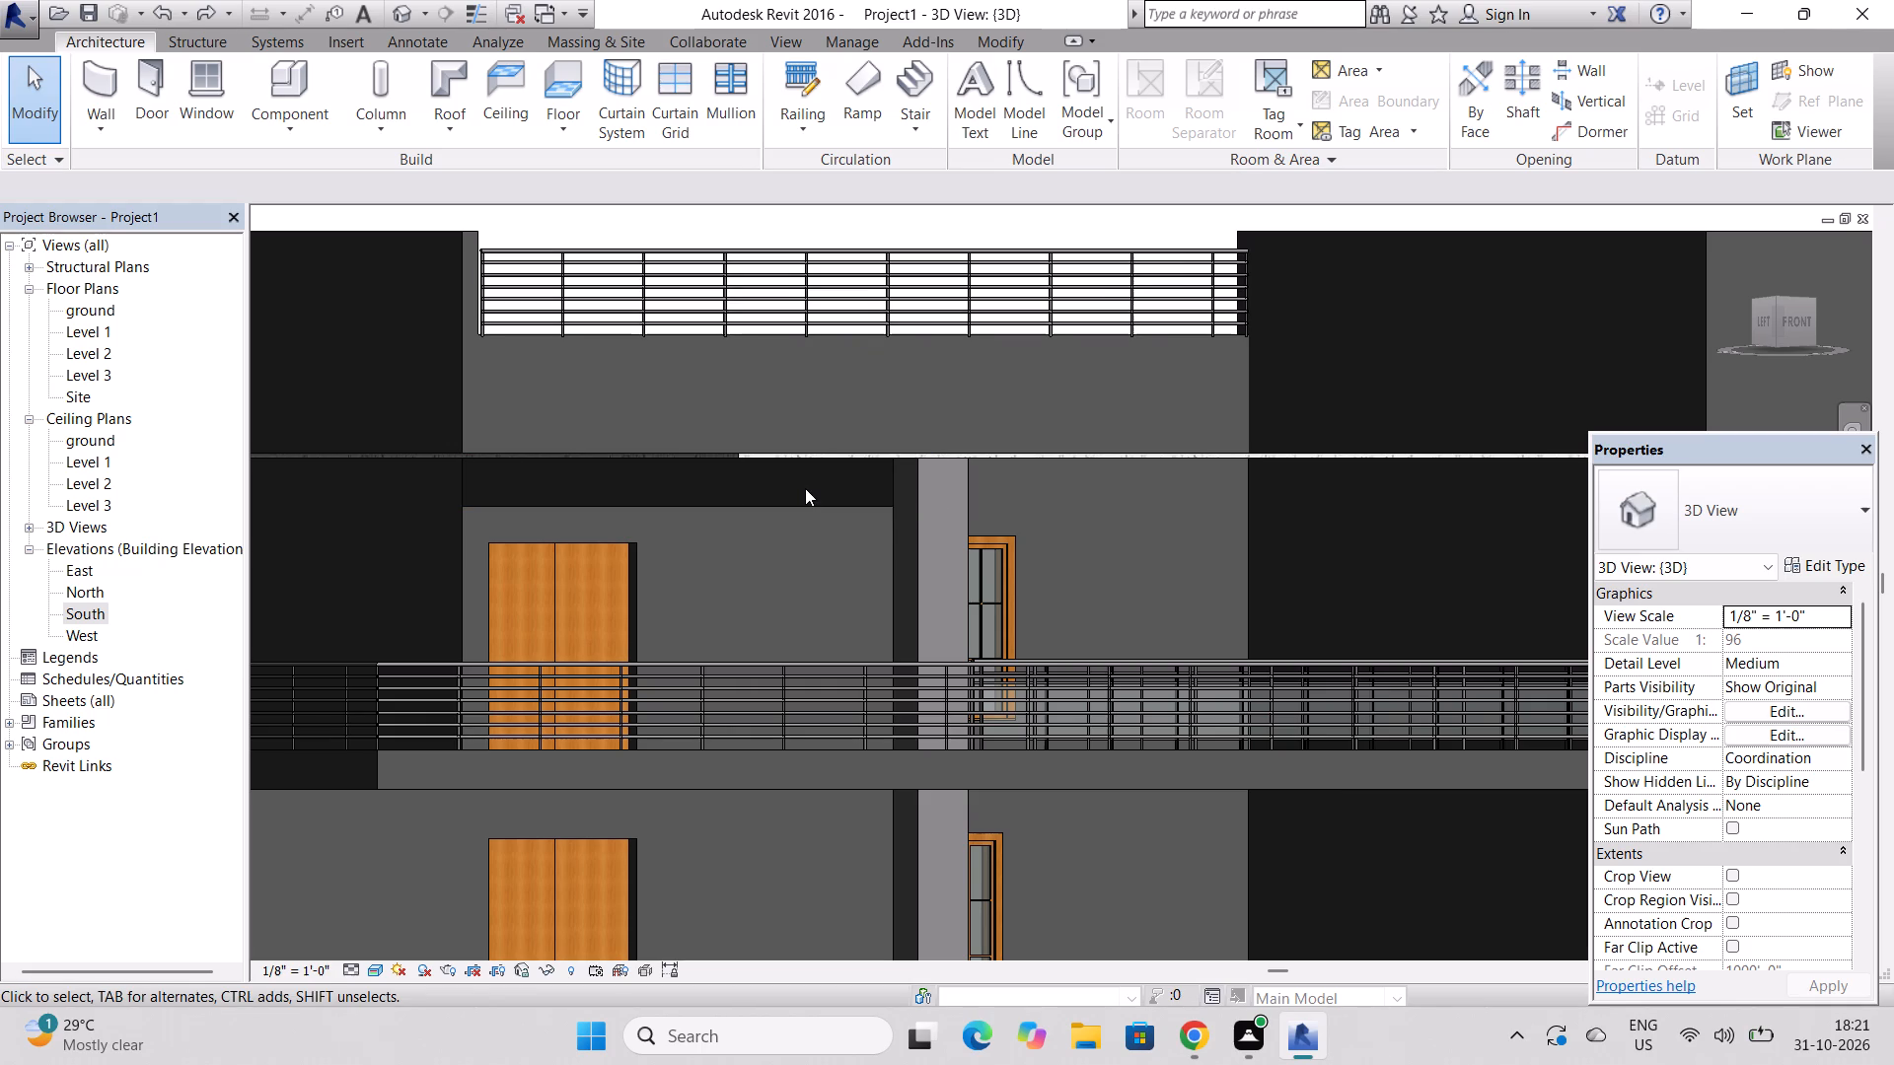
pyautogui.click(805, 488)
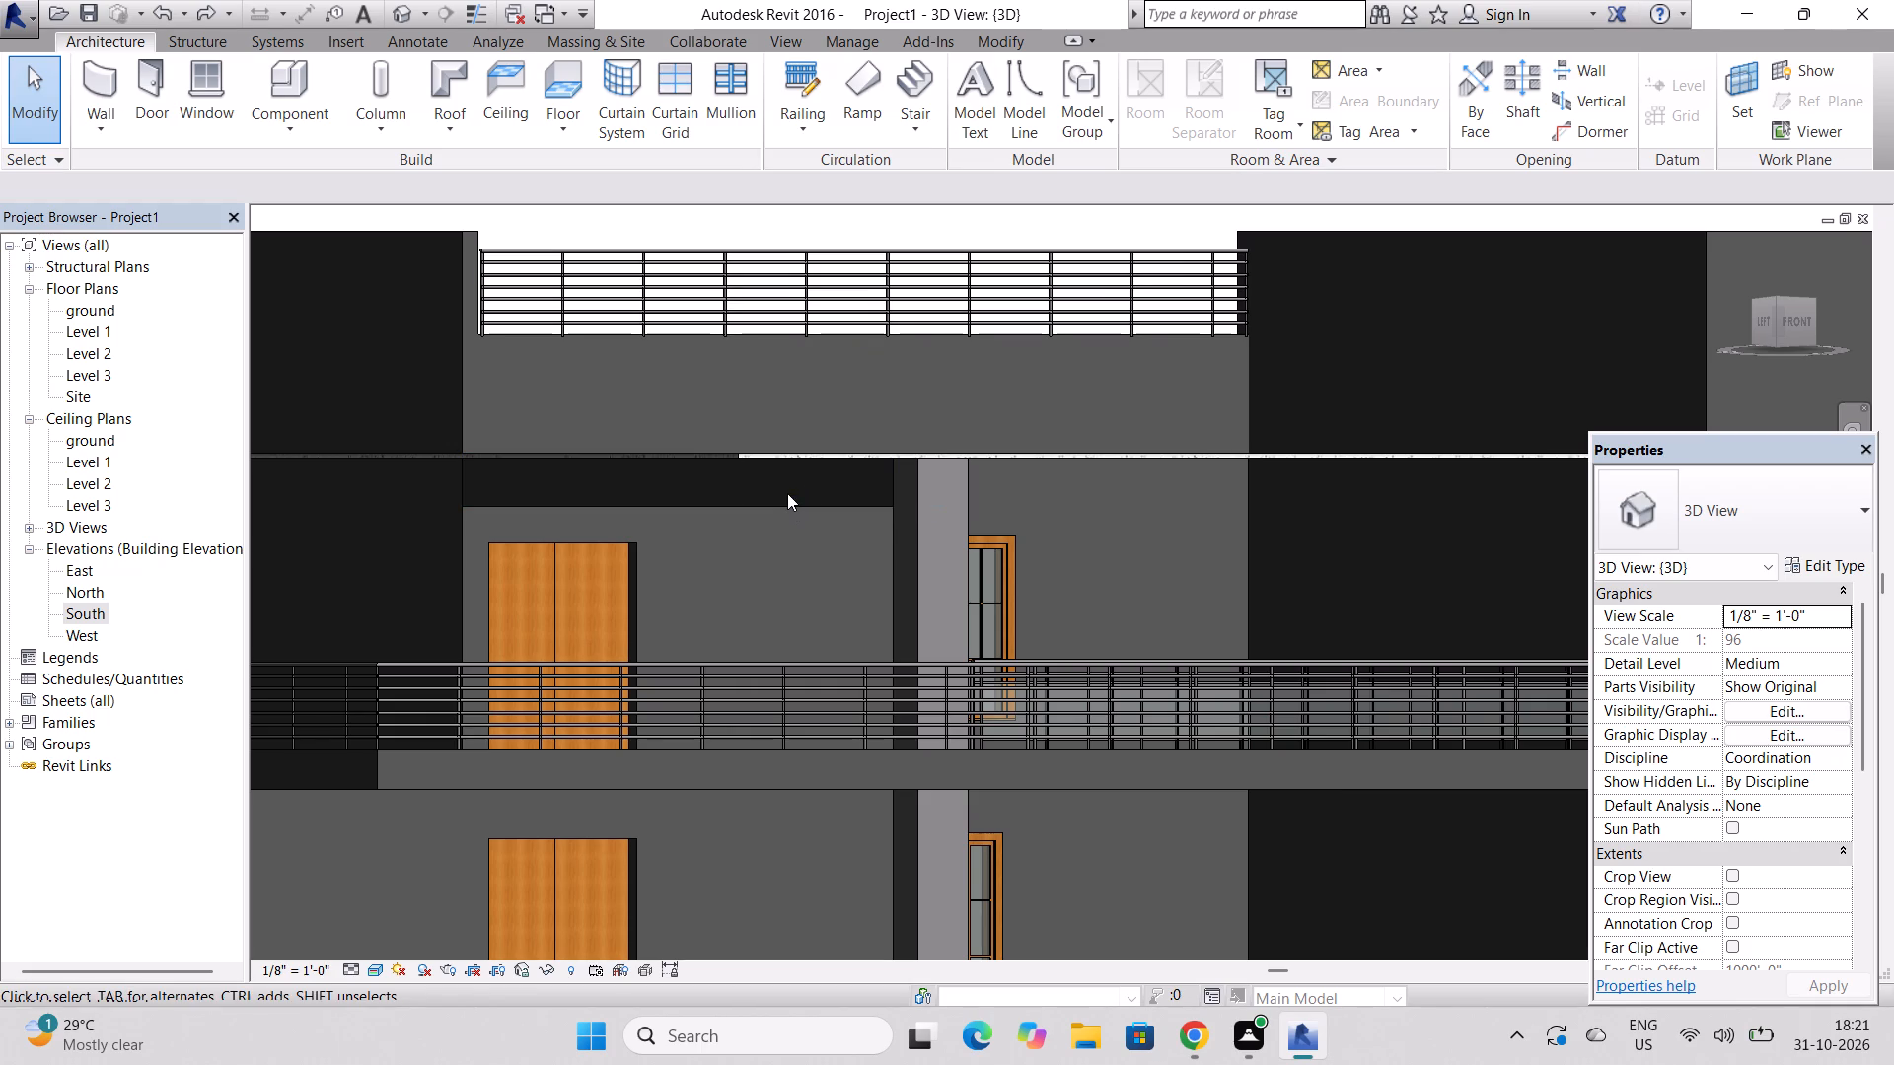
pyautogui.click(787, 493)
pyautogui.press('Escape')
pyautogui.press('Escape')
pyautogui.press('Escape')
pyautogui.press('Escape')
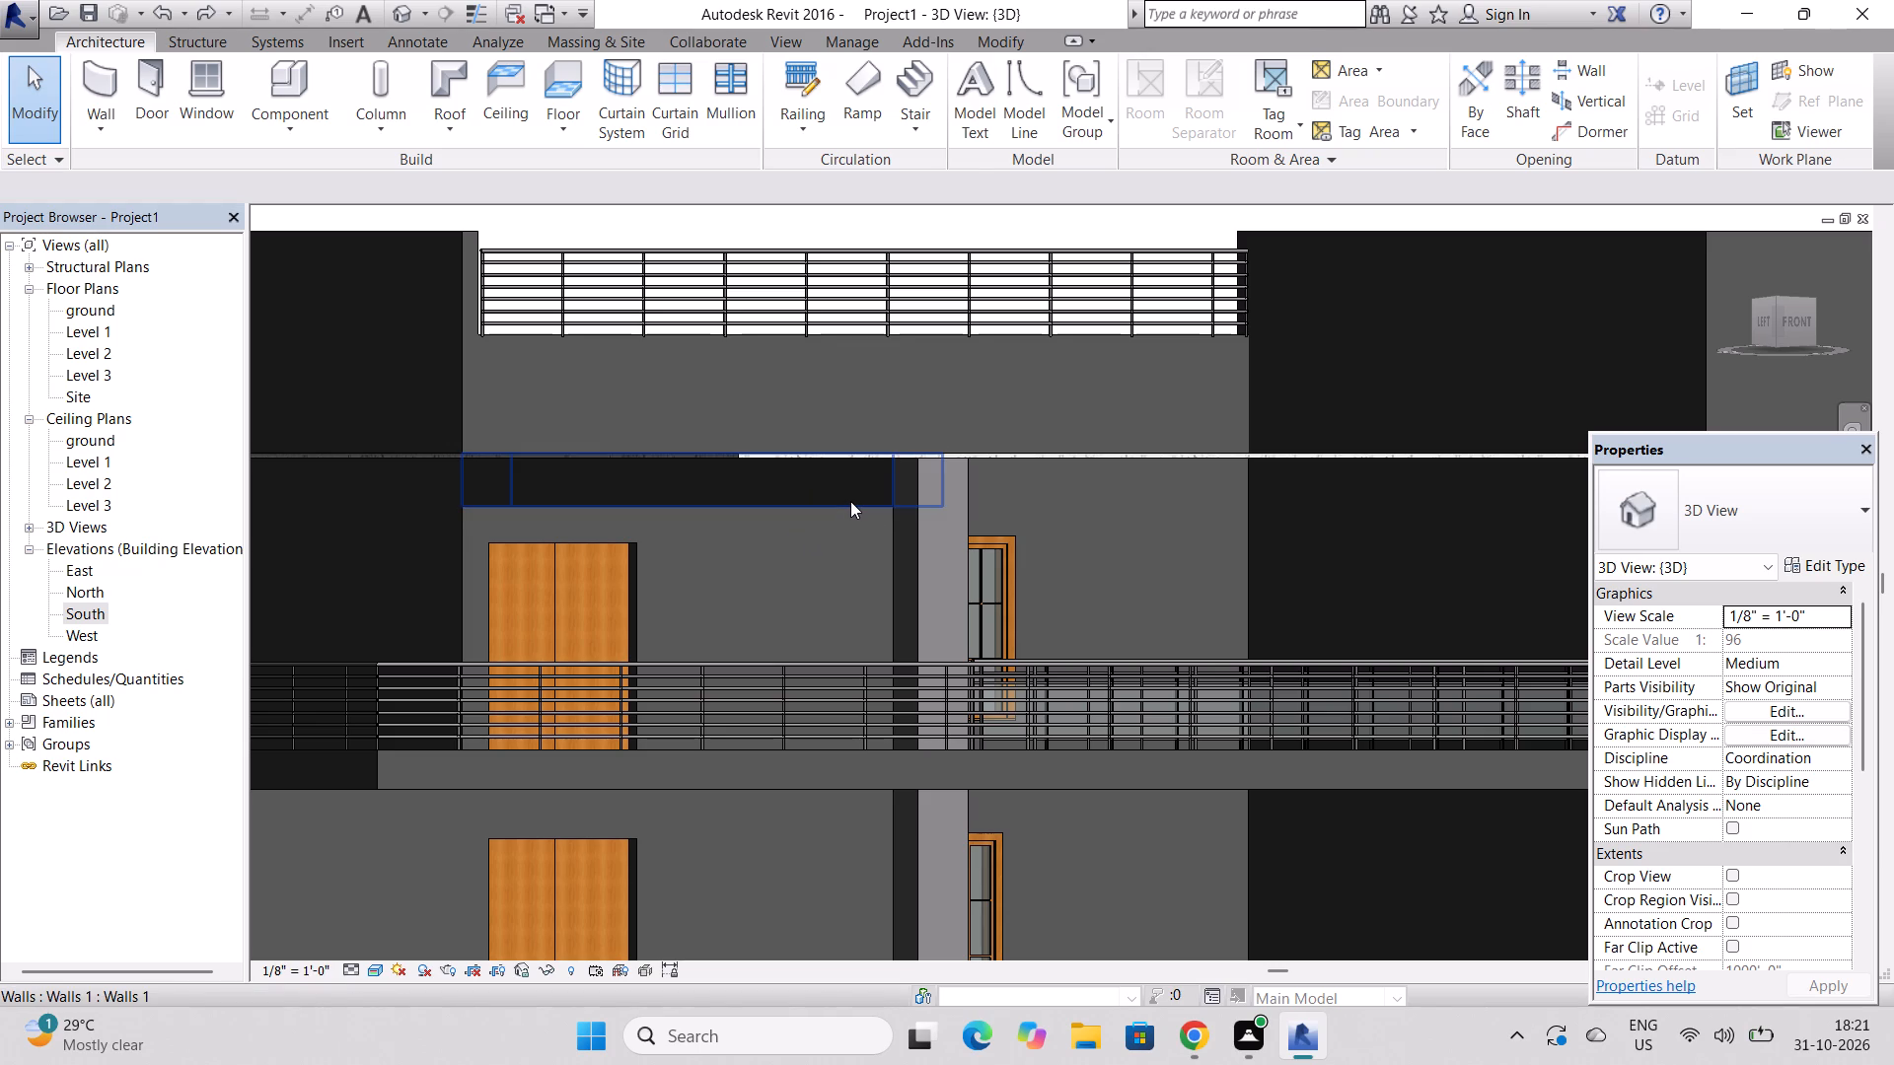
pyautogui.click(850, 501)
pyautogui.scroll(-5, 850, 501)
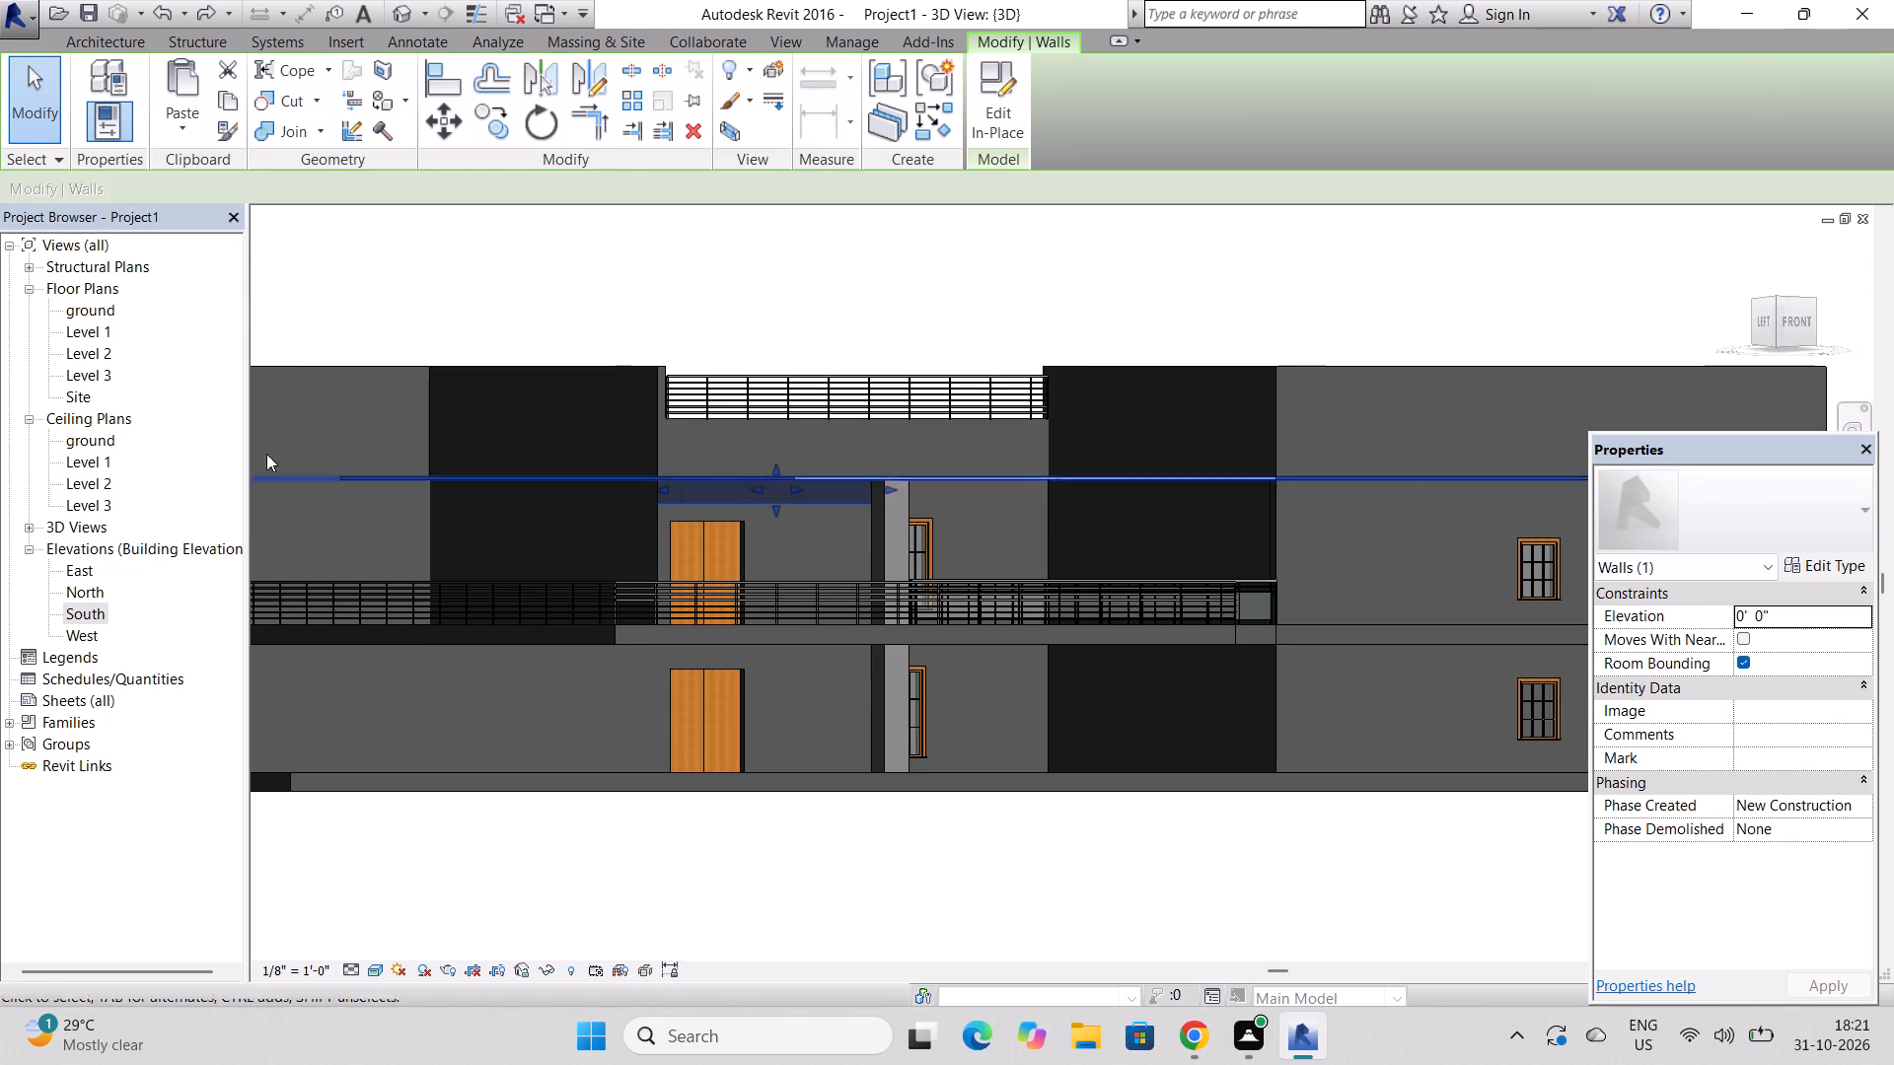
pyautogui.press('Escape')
# In the ground floor plan, start a new in-place model in the Walls category, accepting the default name.
pyautogui.doubleClick(102, 307)
pyautogui.scroll(-12, 998, 512)
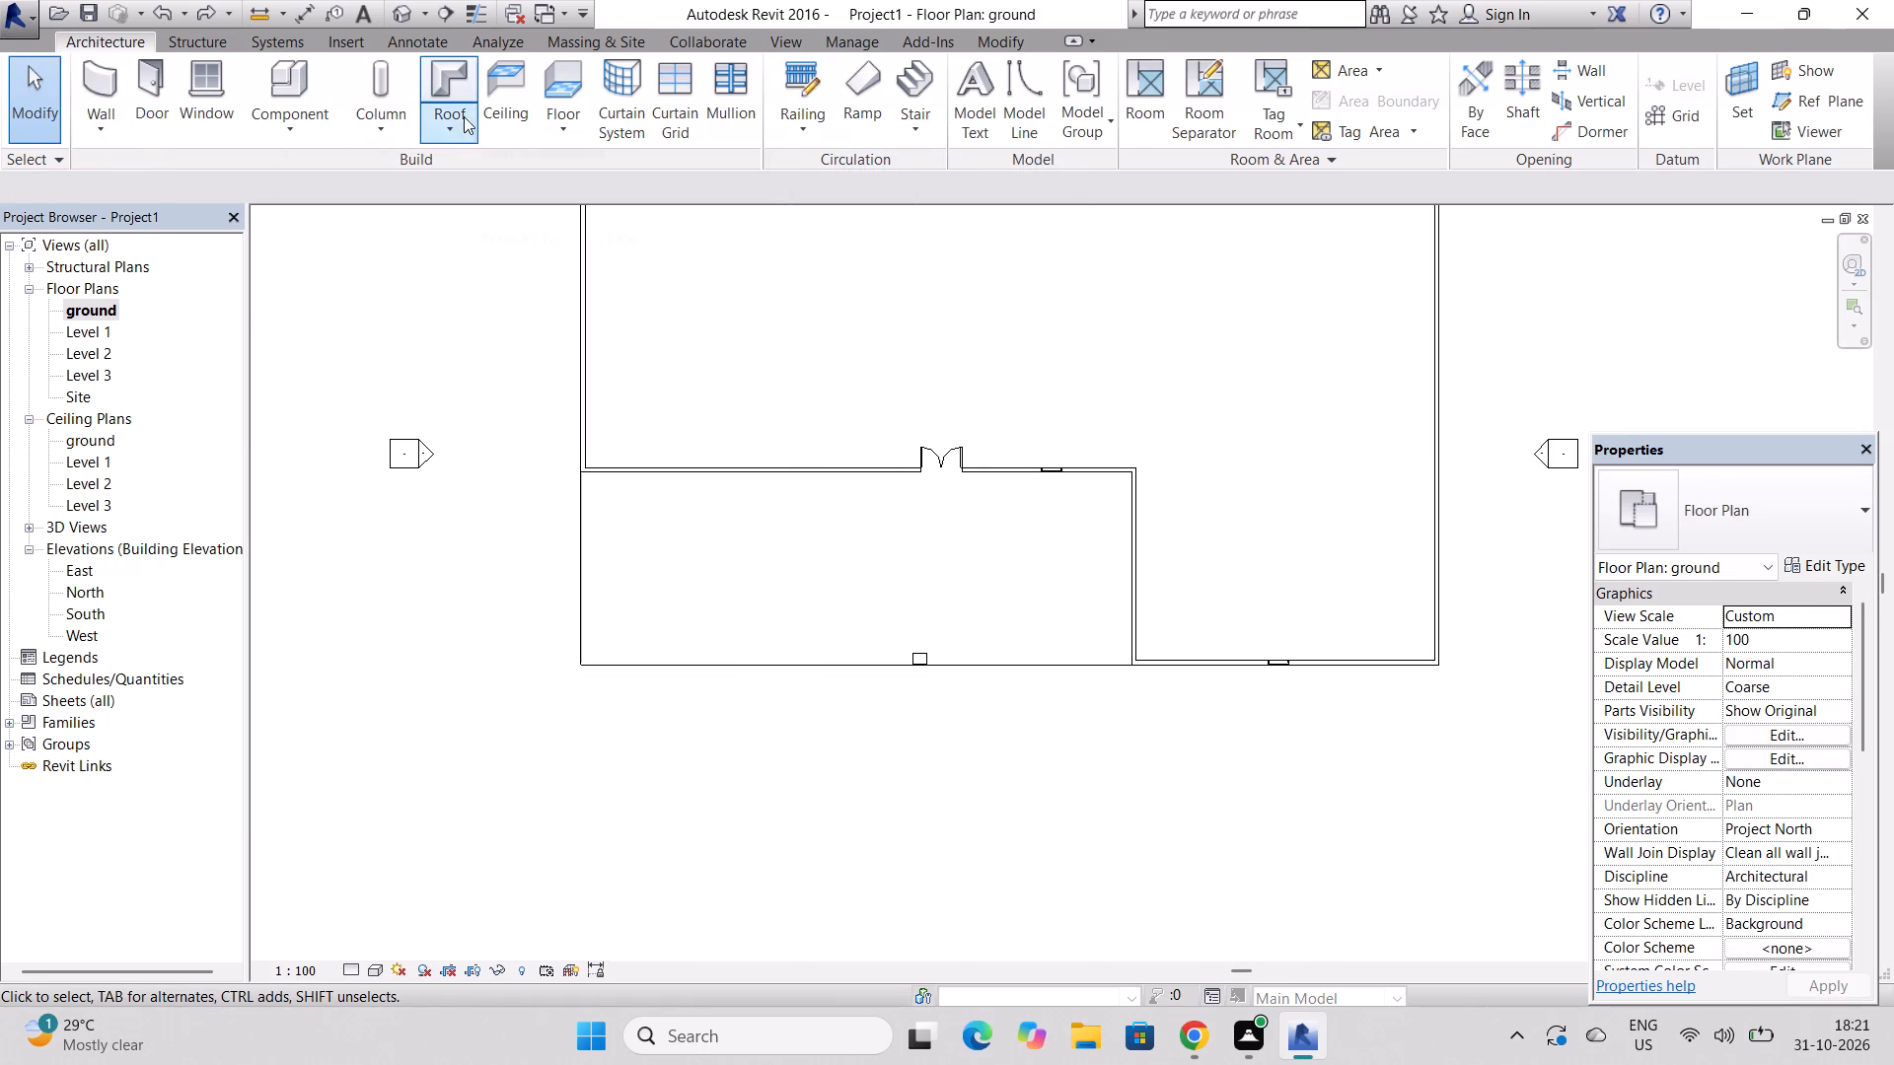
pyautogui.click(306, 116)
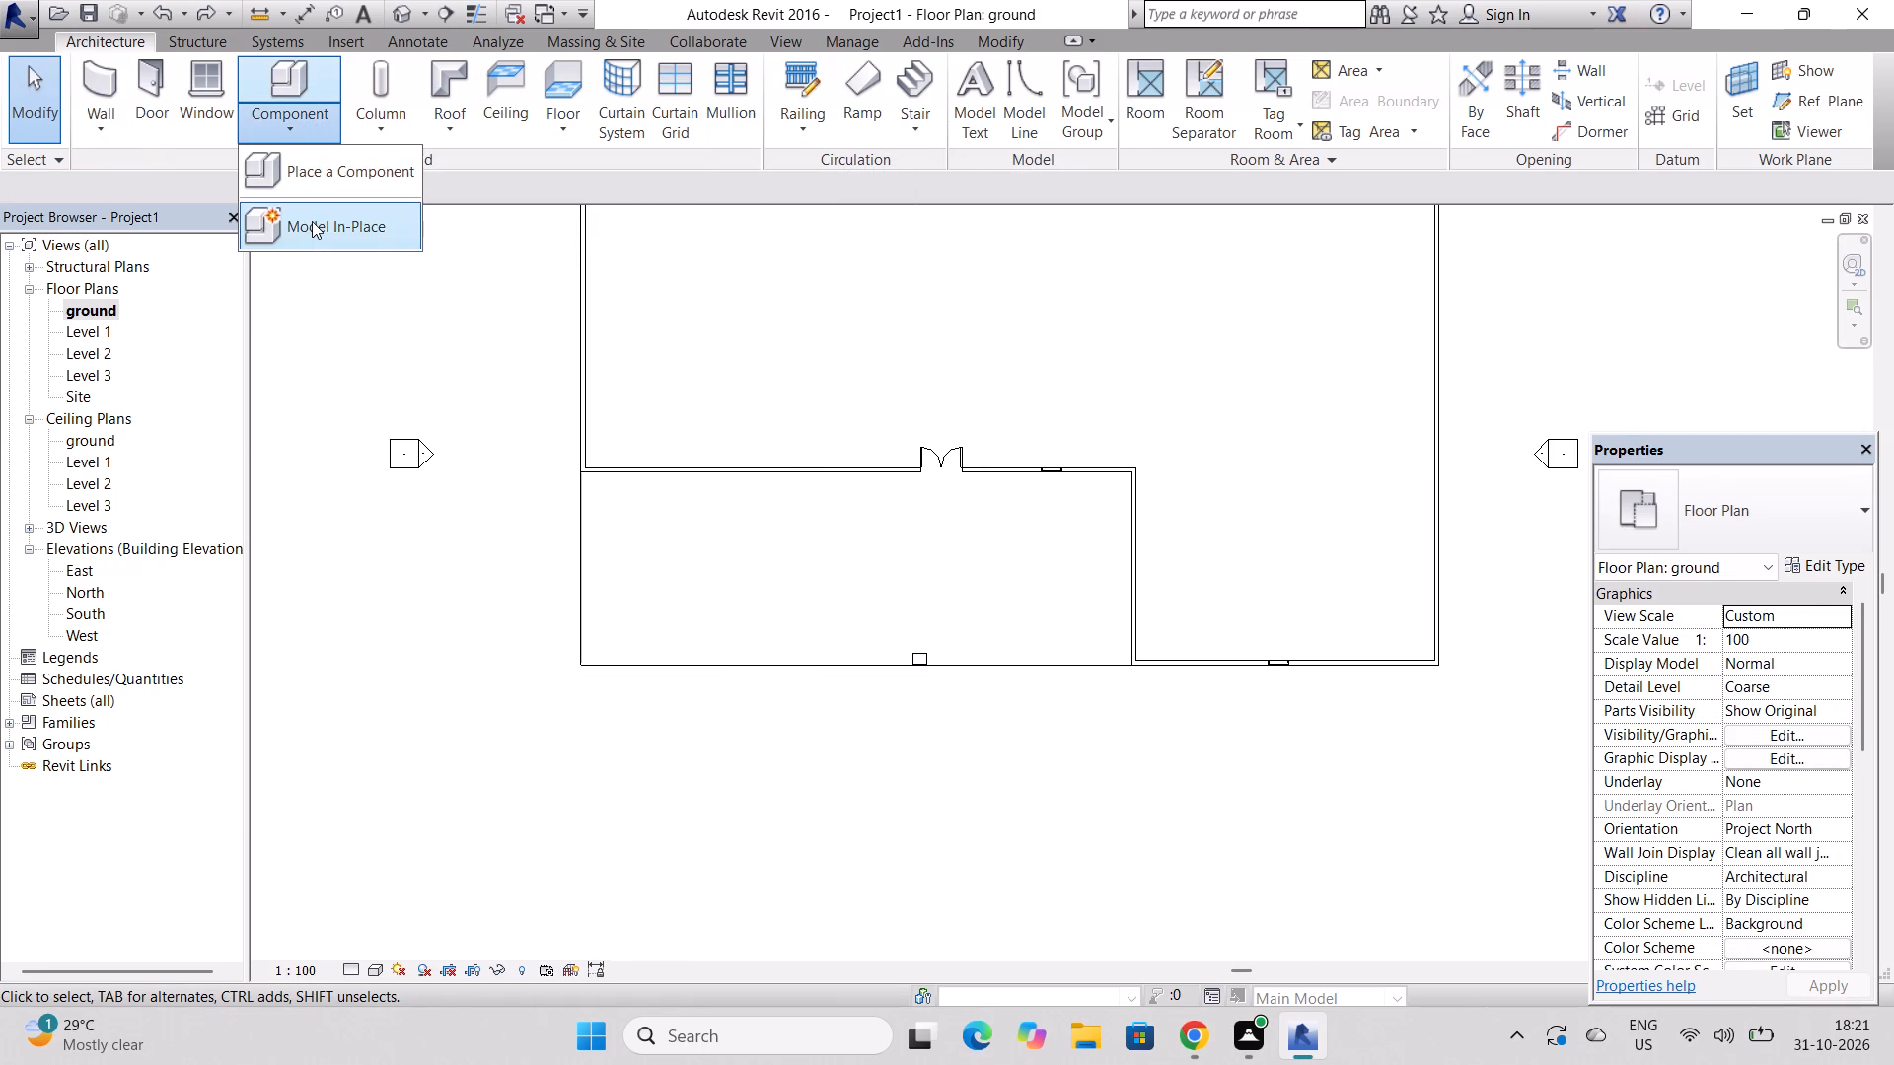
pyautogui.click(312, 221)
pyautogui.scroll(-11, 1050, 380)
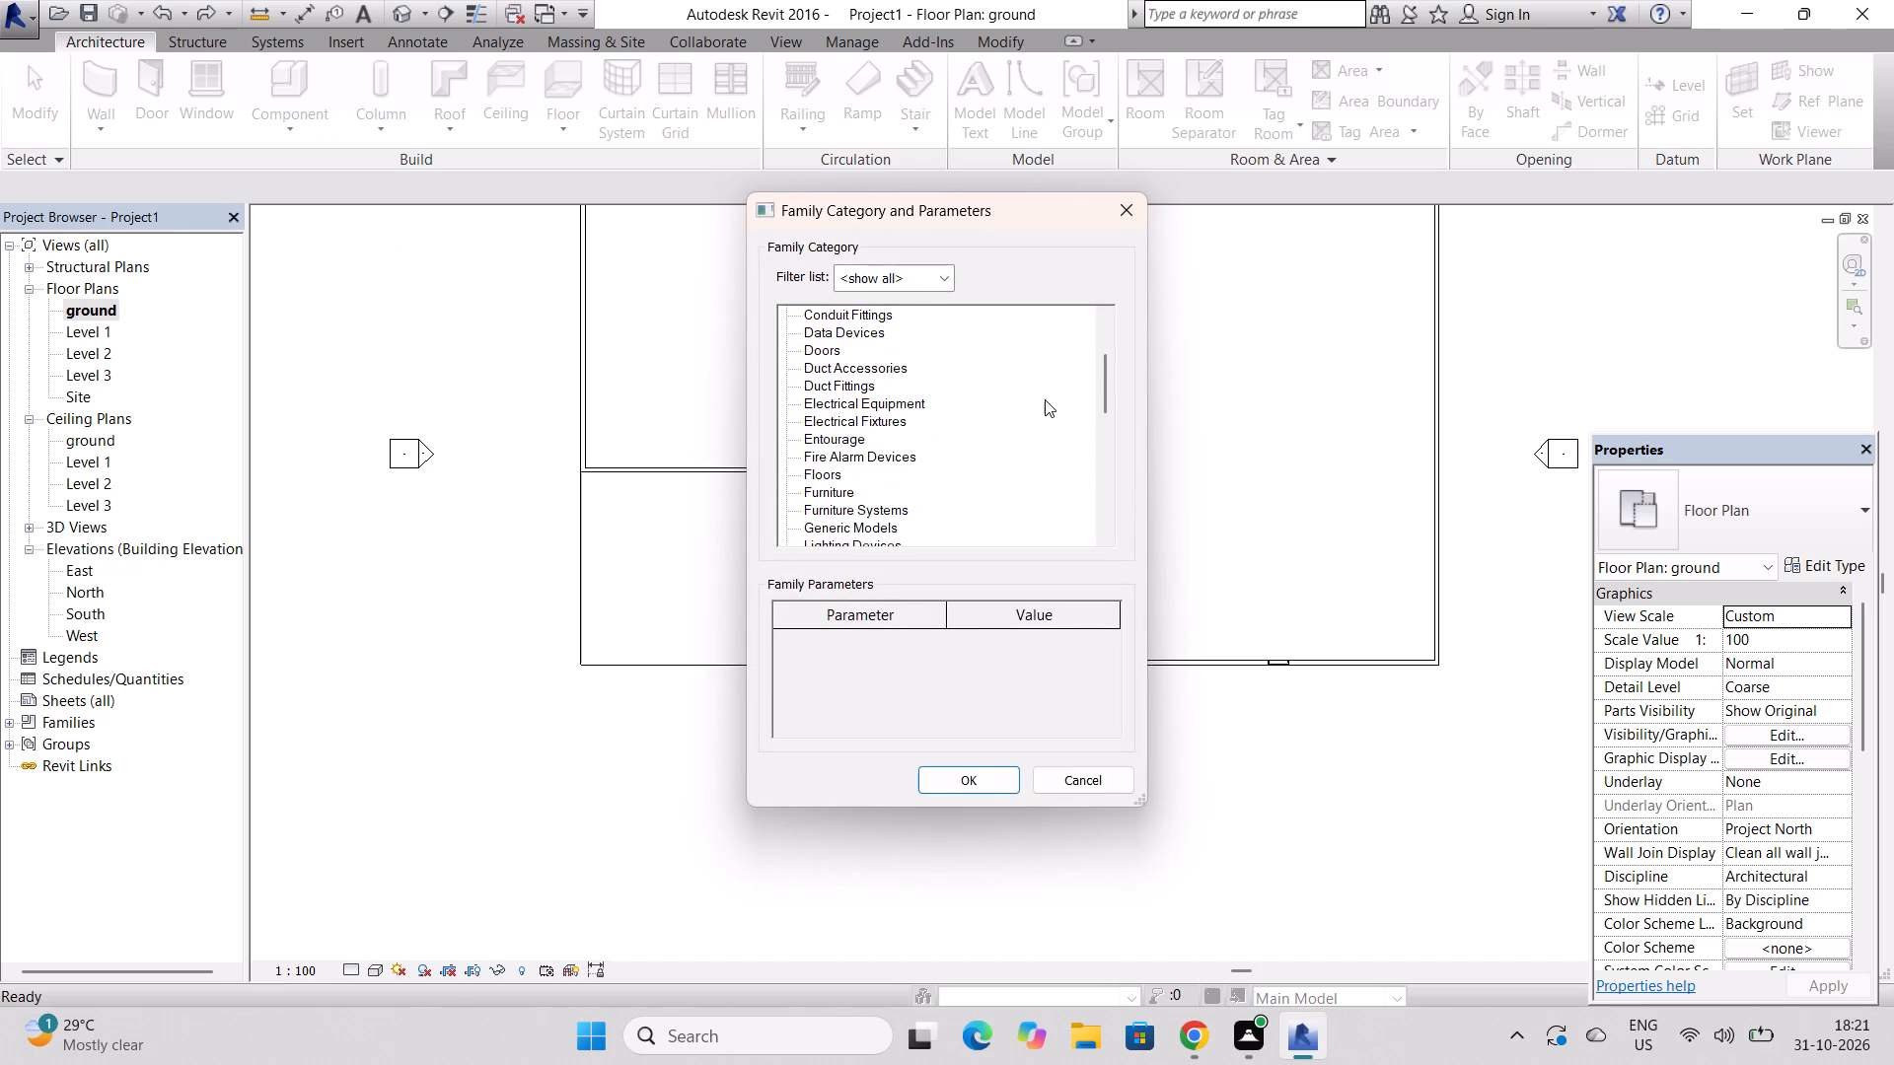
pyautogui.scroll(-20, 1045, 399)
pyautogui.scroll(-5, 1045, 399)
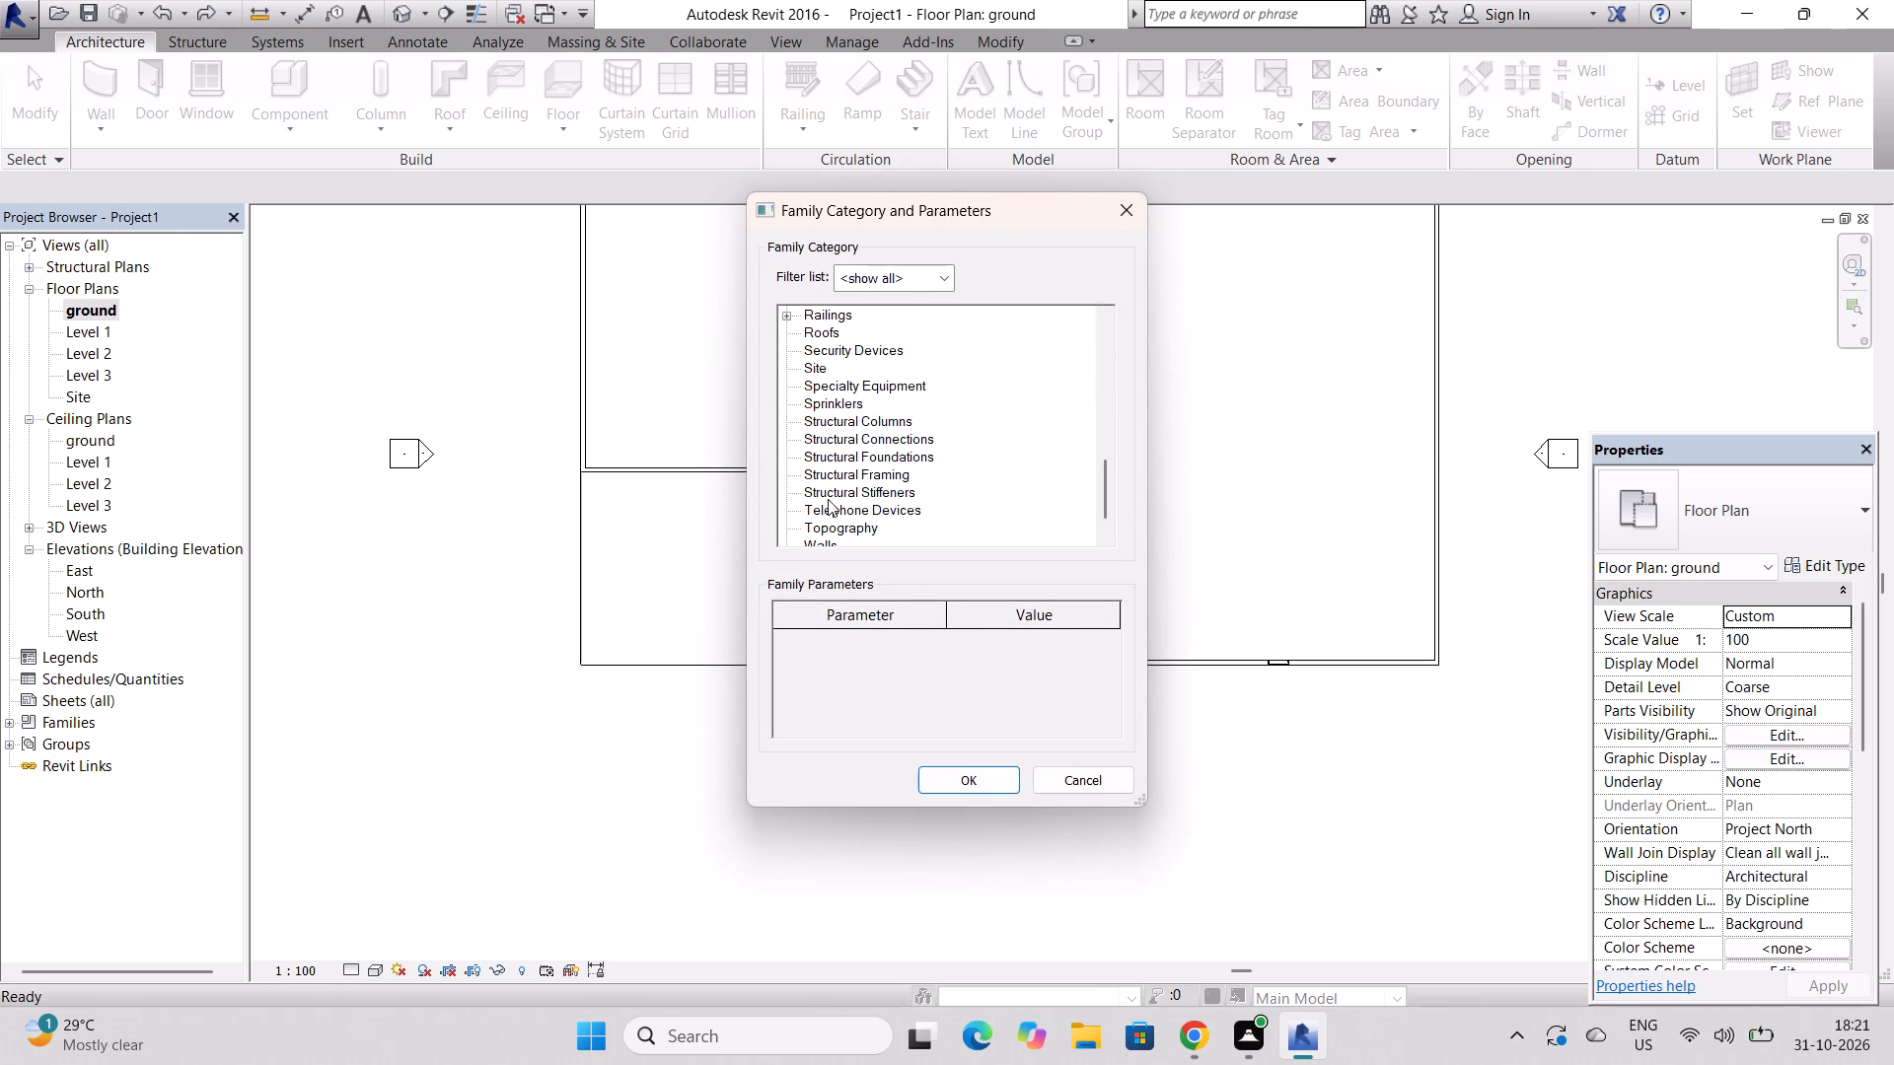
pyautogui.click(828, 508)
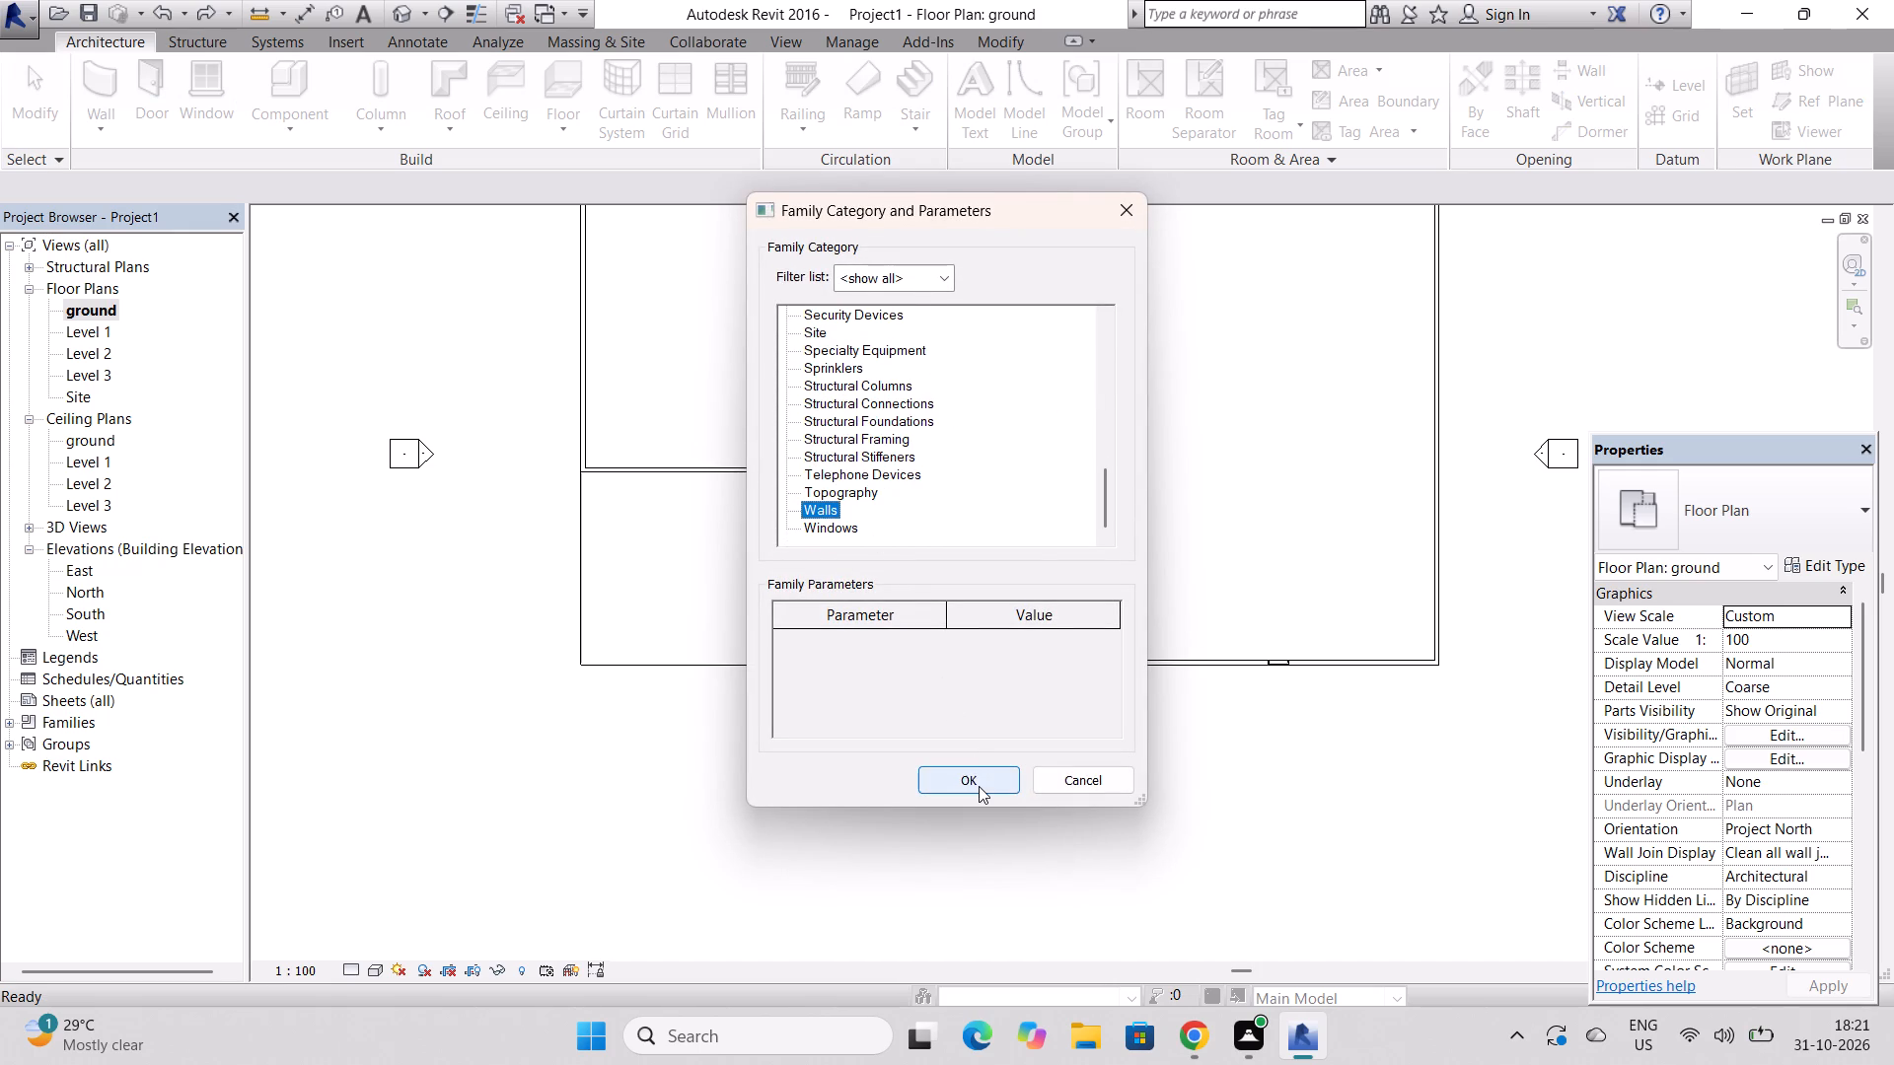
pyautogui.click(979, 778)
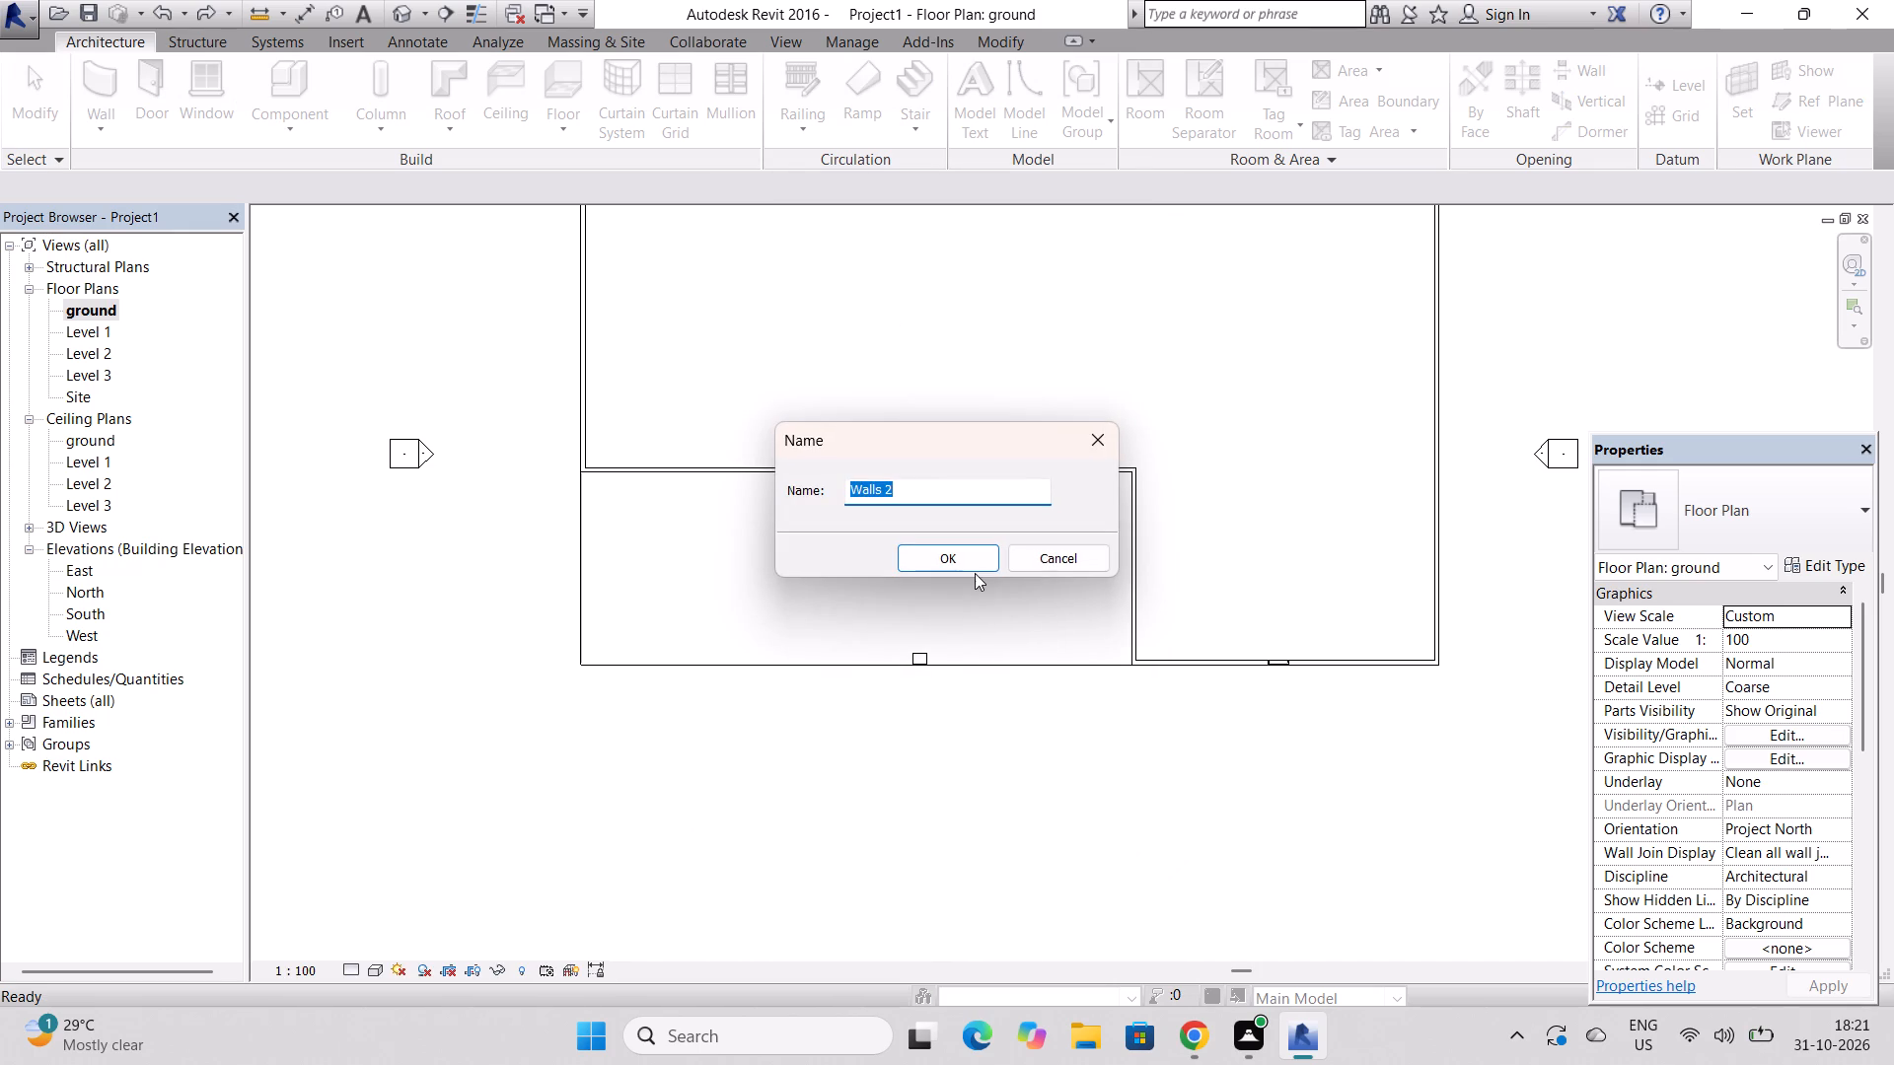
pyautogui.click(973, 552)
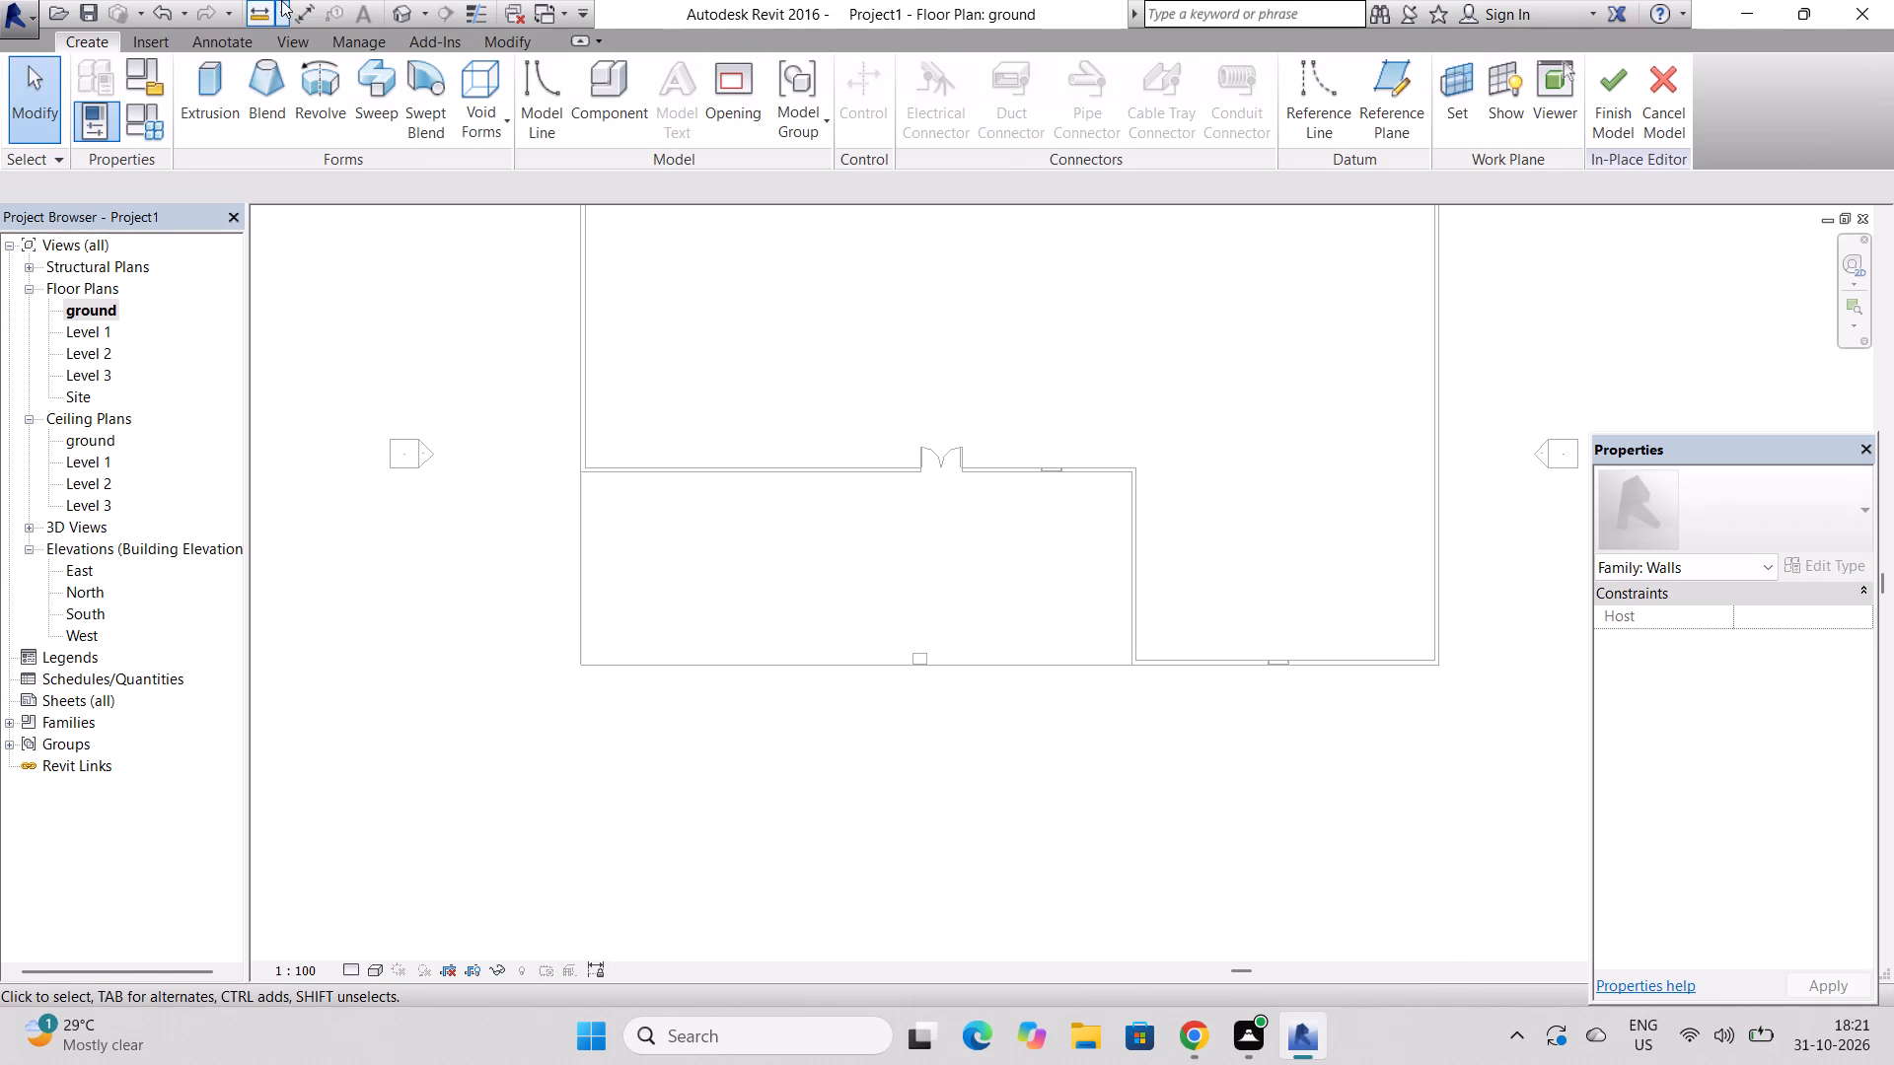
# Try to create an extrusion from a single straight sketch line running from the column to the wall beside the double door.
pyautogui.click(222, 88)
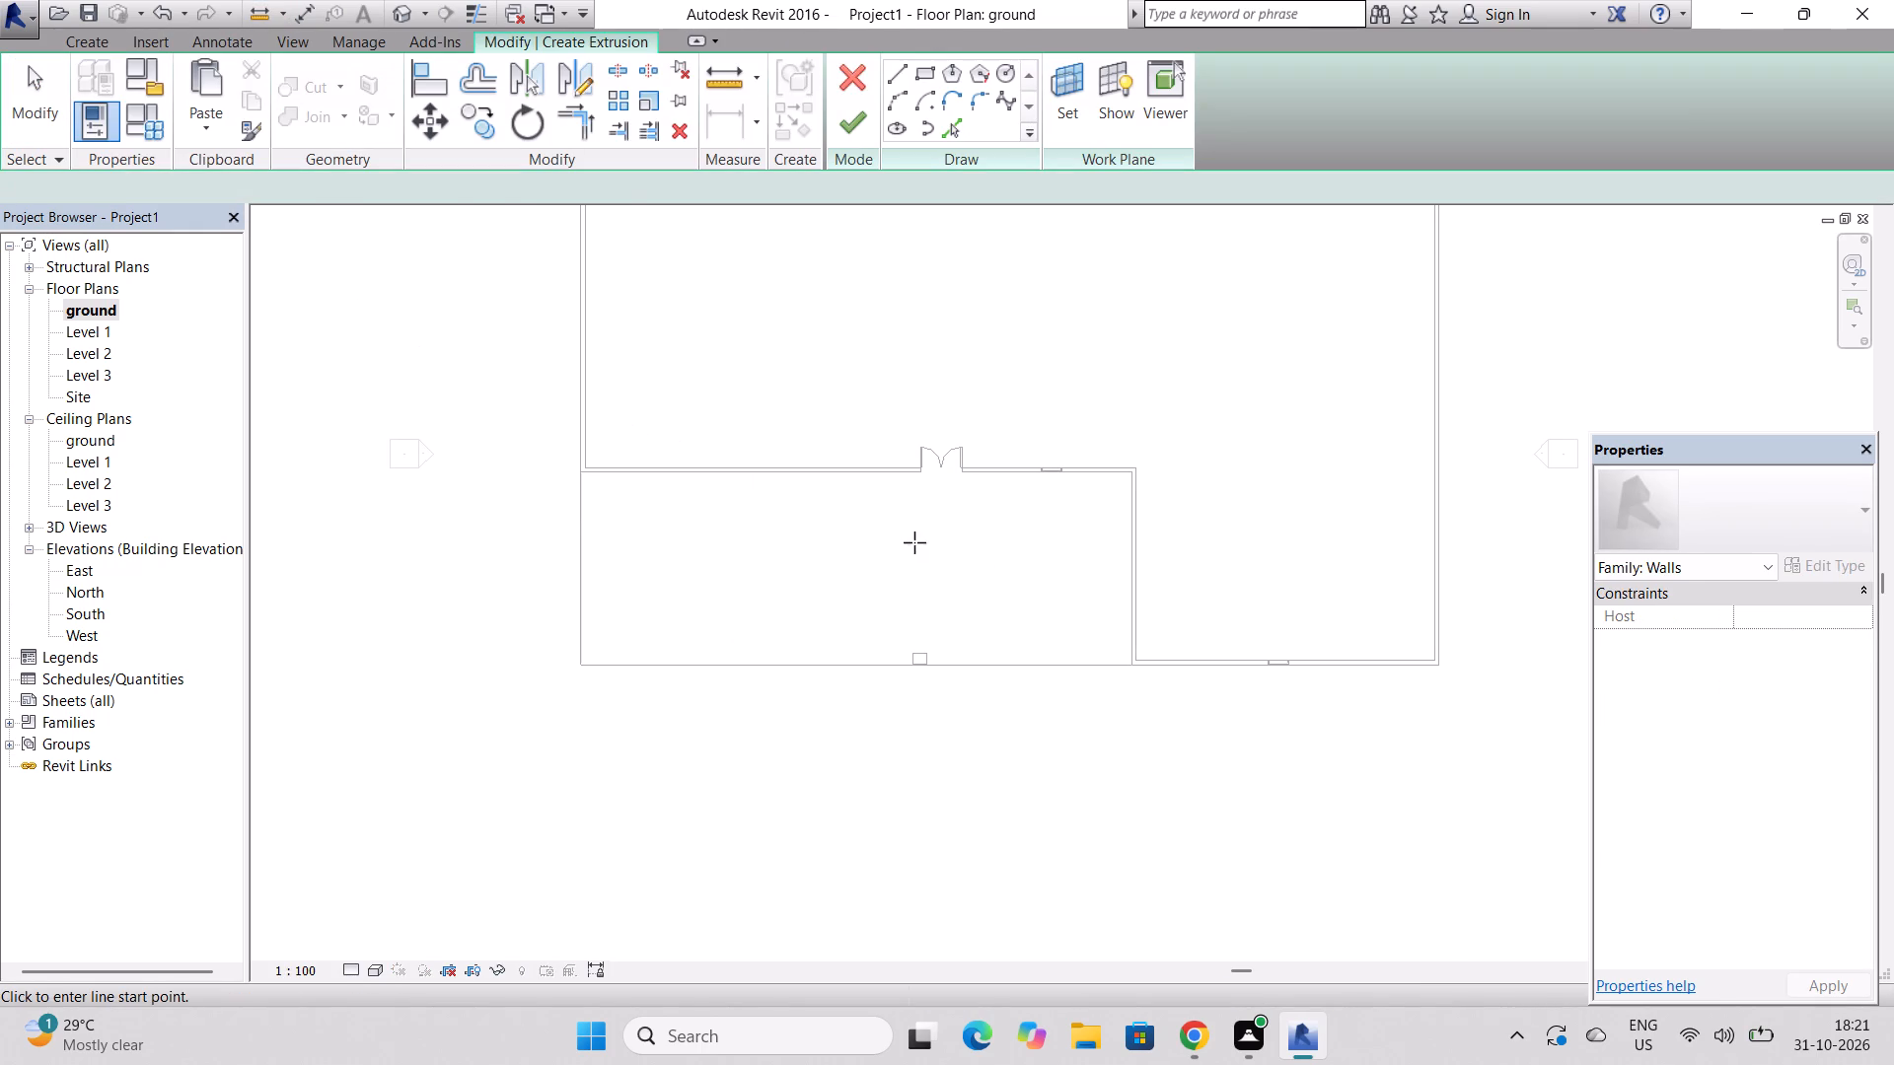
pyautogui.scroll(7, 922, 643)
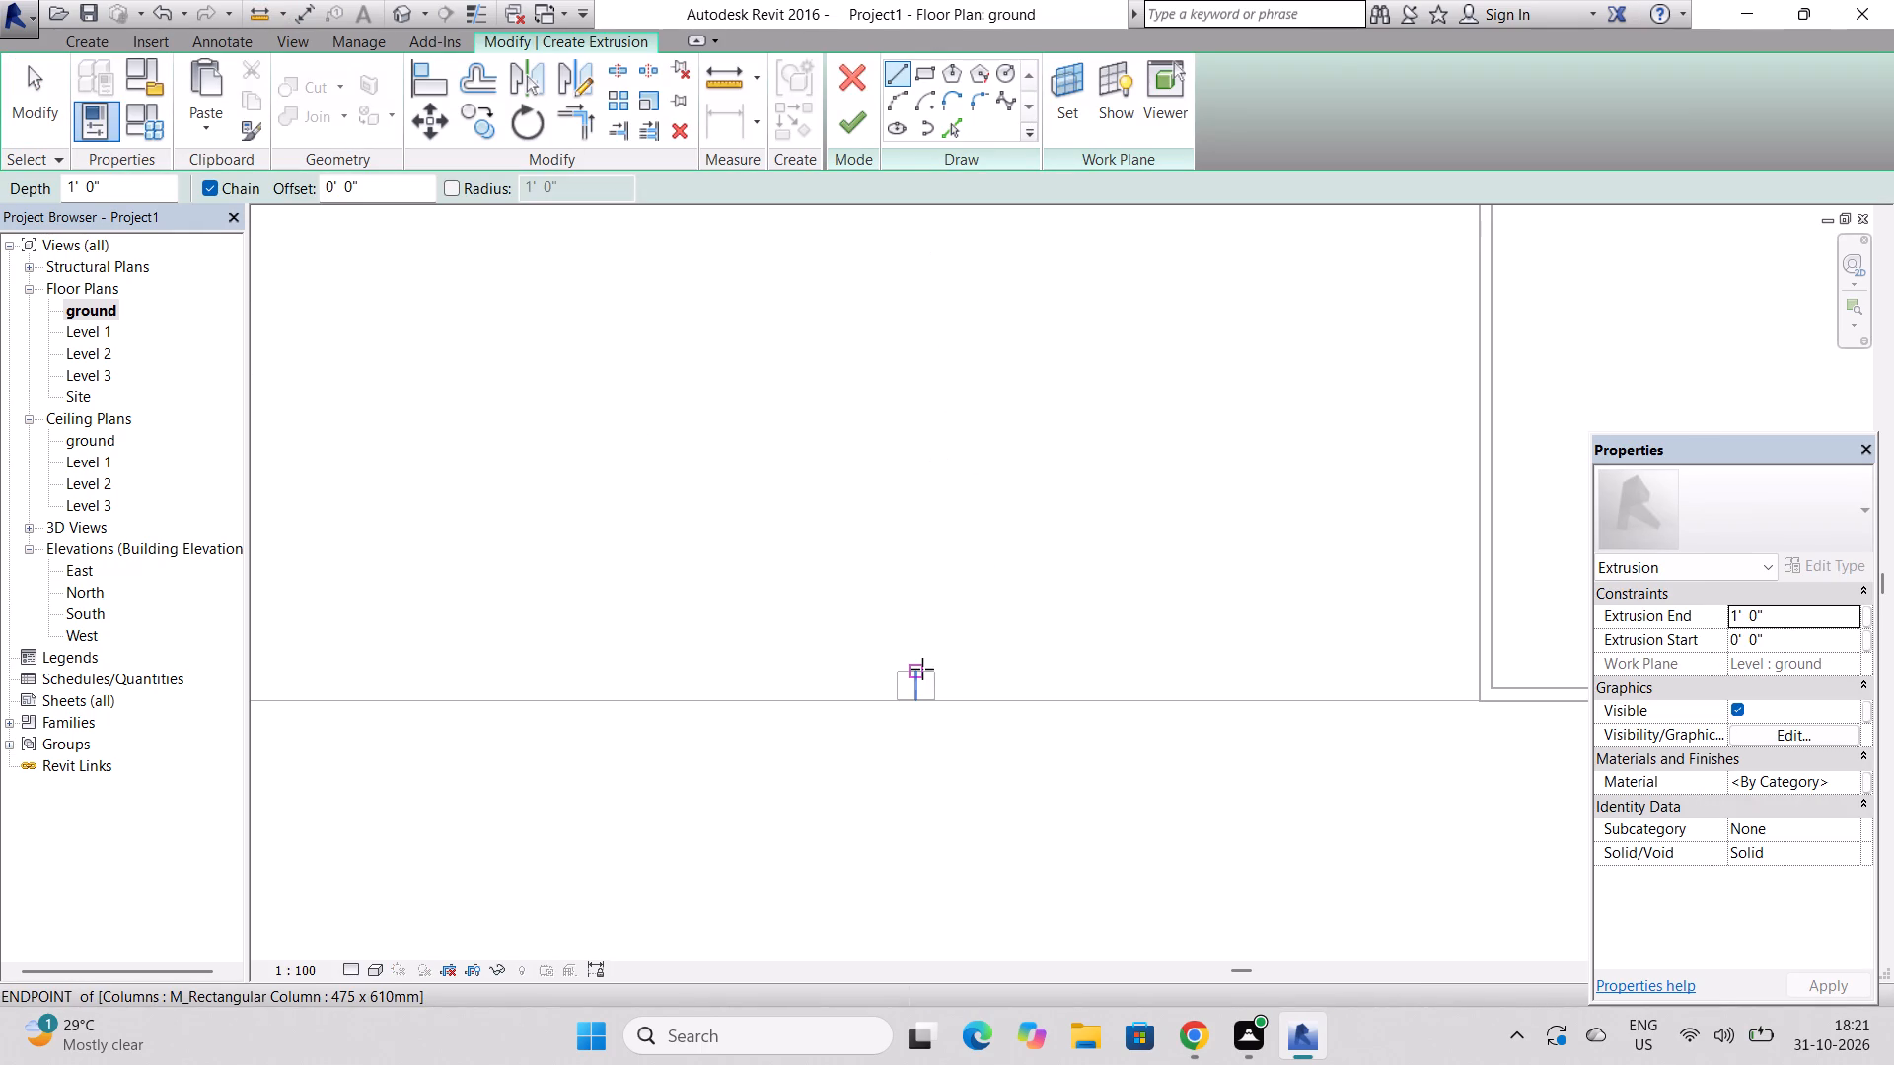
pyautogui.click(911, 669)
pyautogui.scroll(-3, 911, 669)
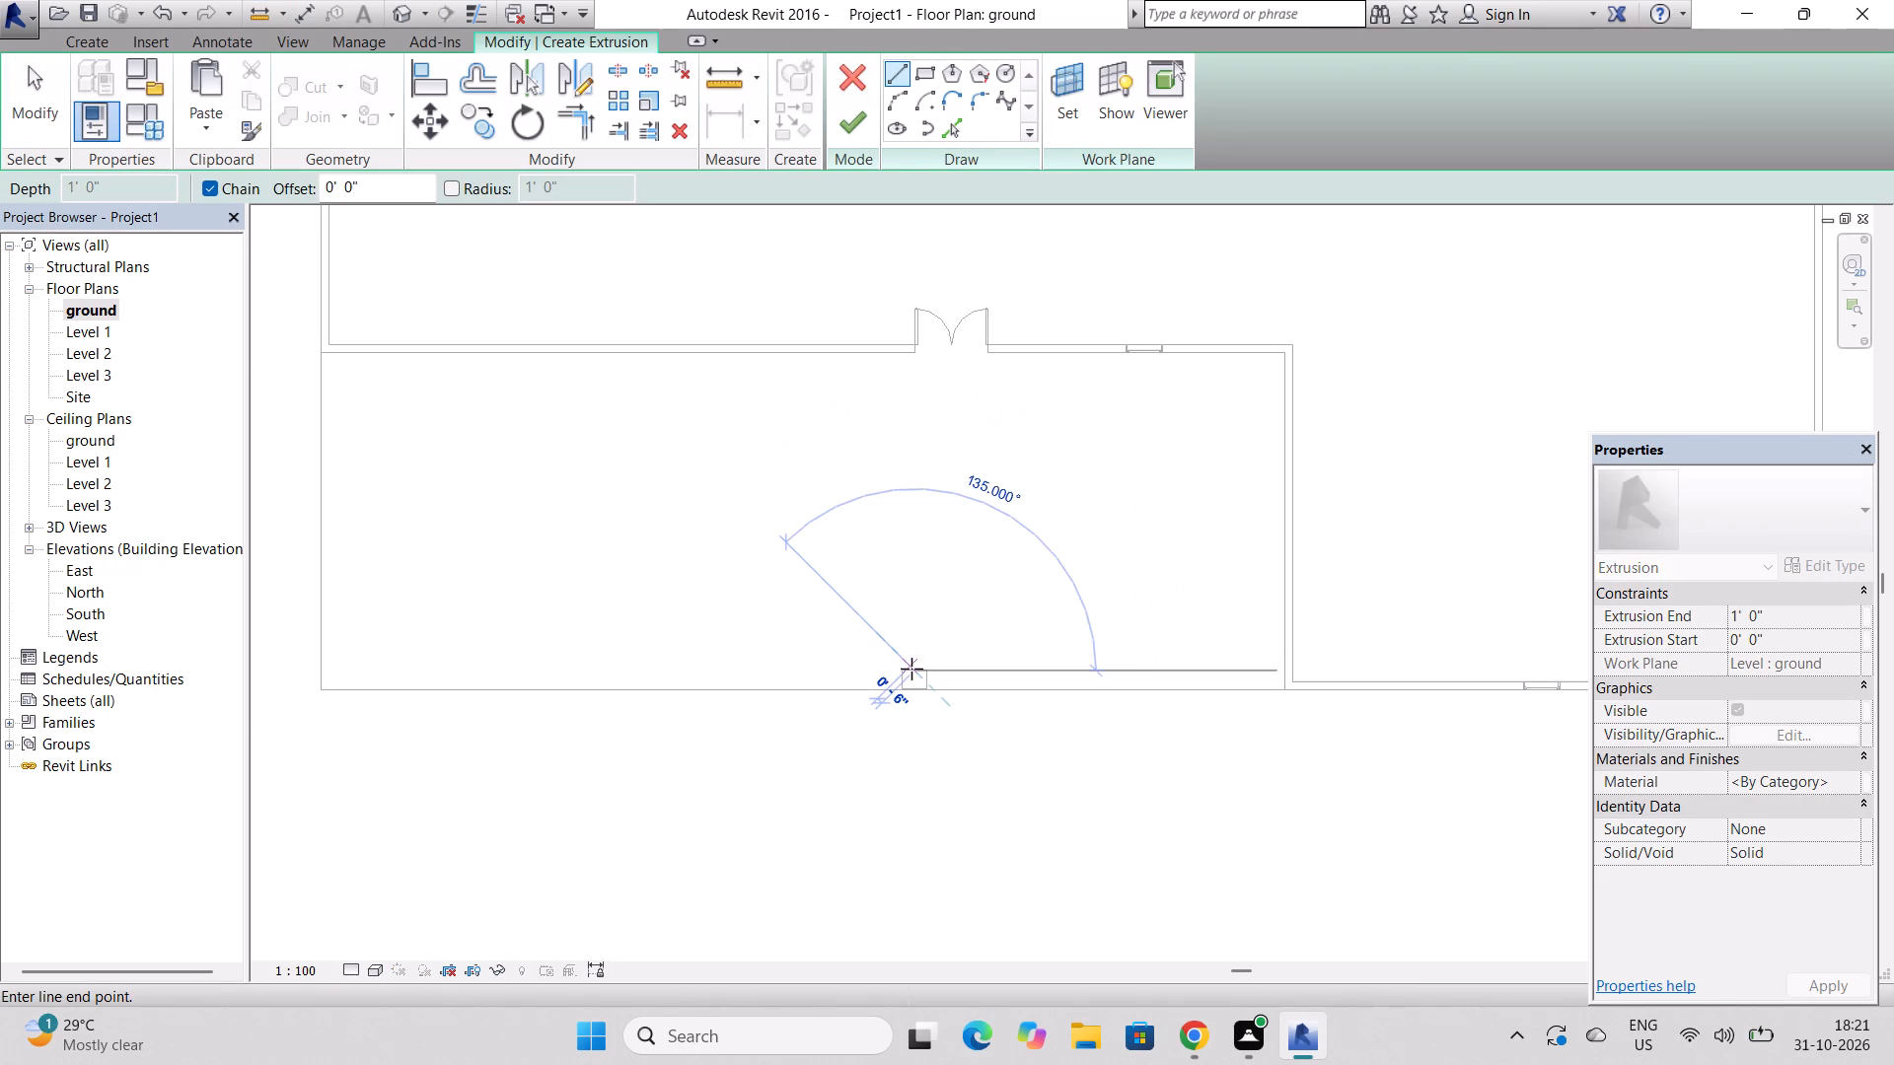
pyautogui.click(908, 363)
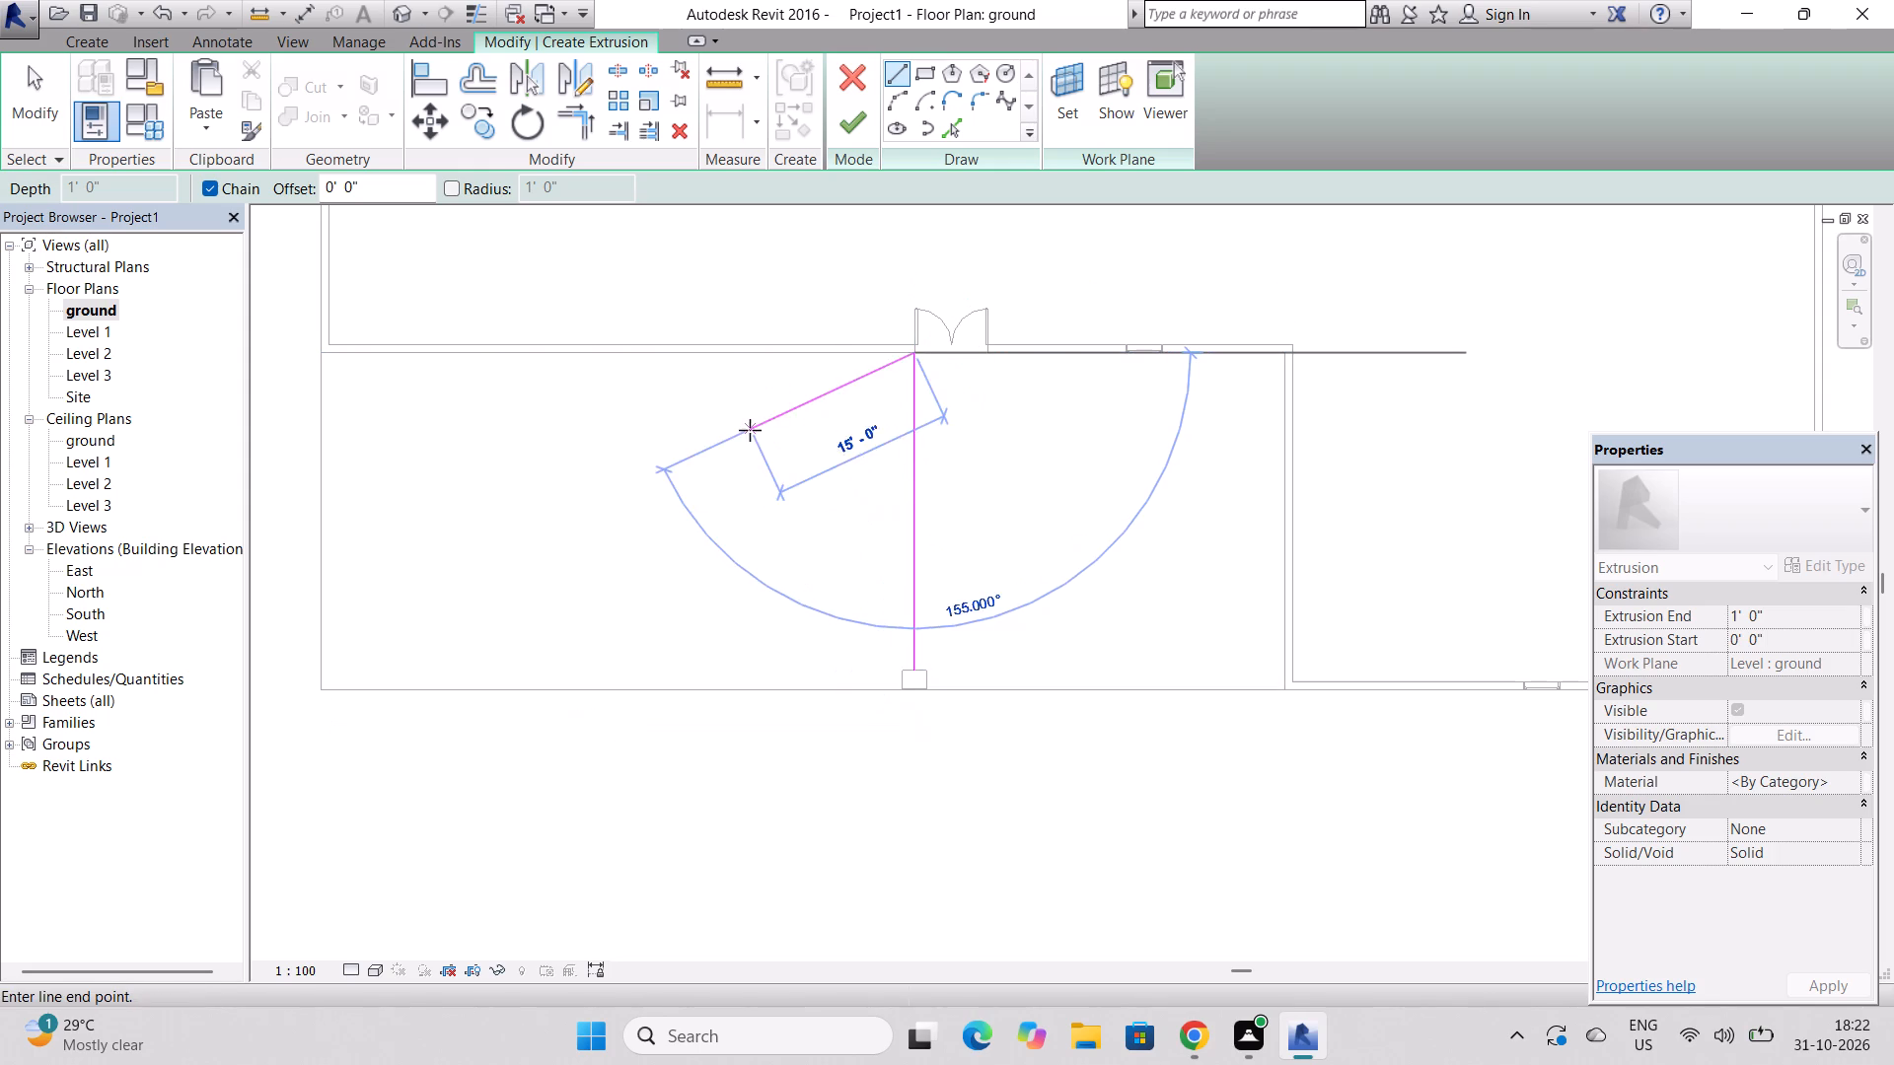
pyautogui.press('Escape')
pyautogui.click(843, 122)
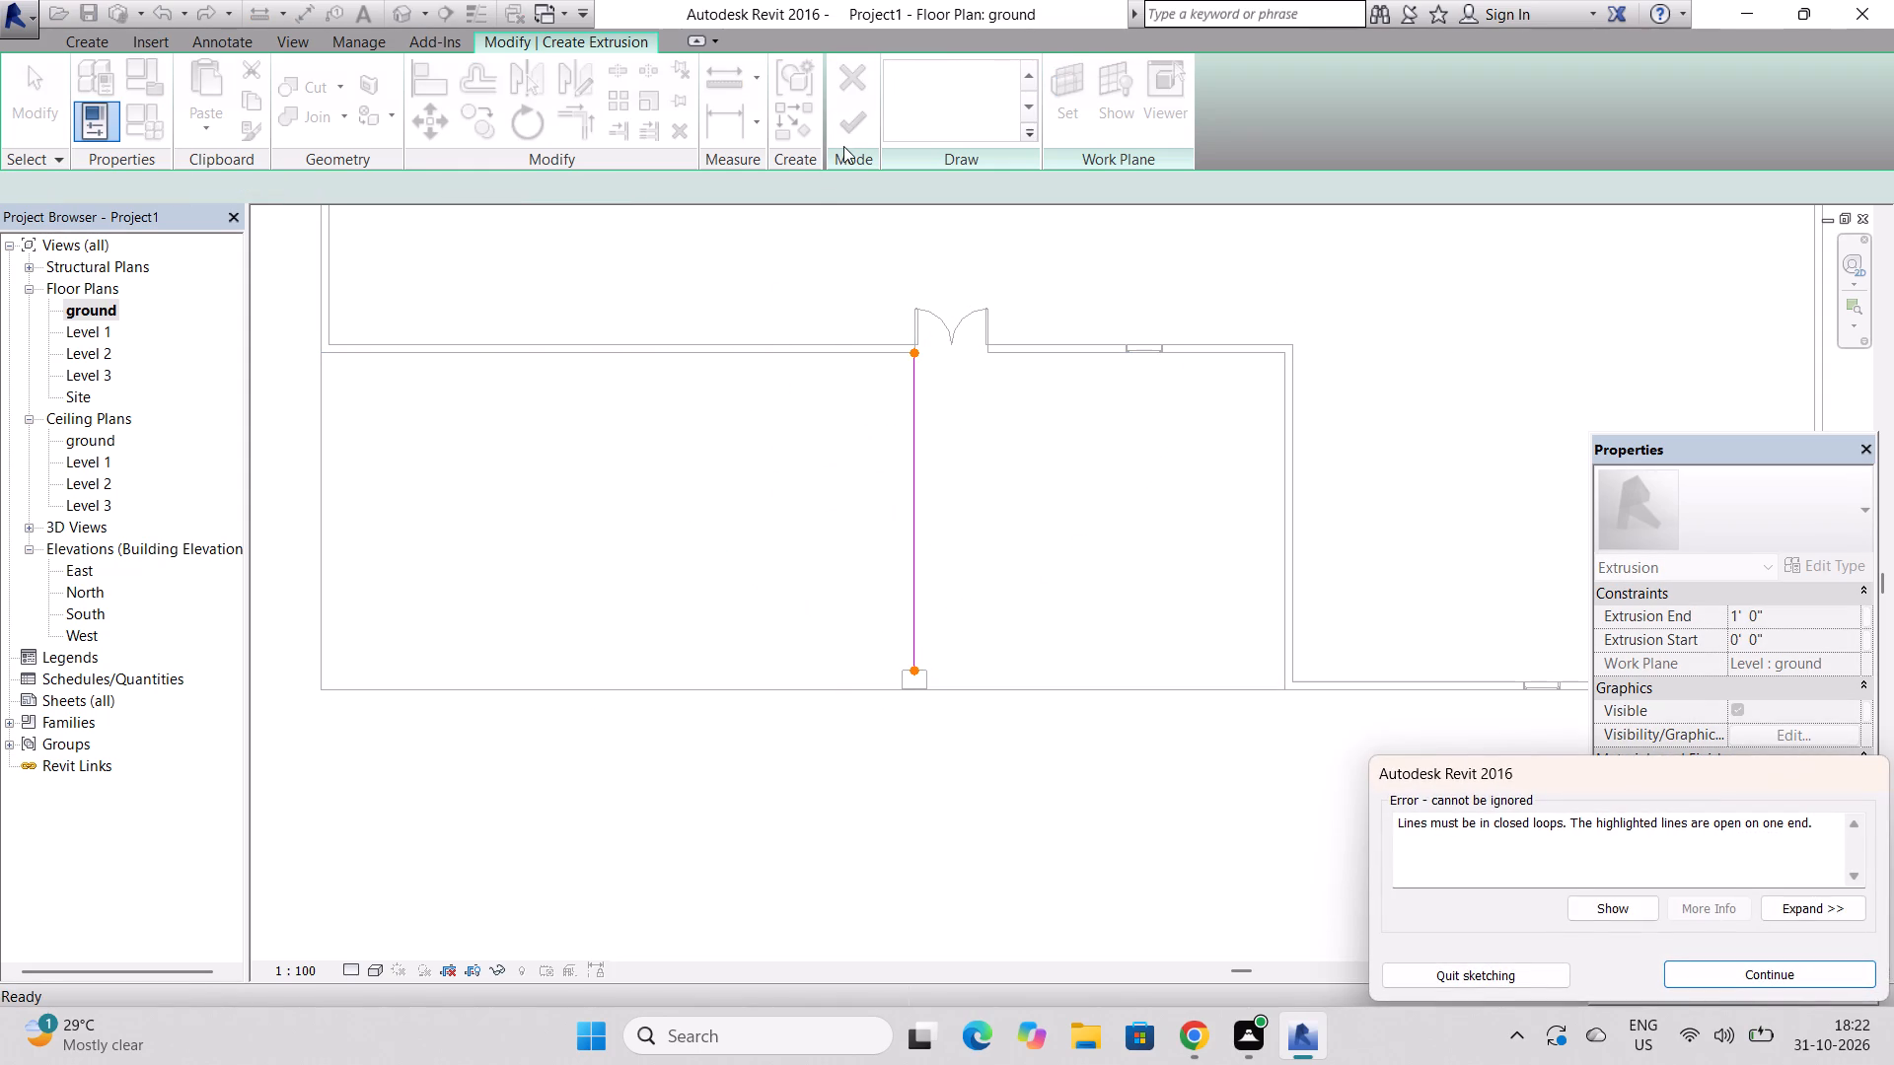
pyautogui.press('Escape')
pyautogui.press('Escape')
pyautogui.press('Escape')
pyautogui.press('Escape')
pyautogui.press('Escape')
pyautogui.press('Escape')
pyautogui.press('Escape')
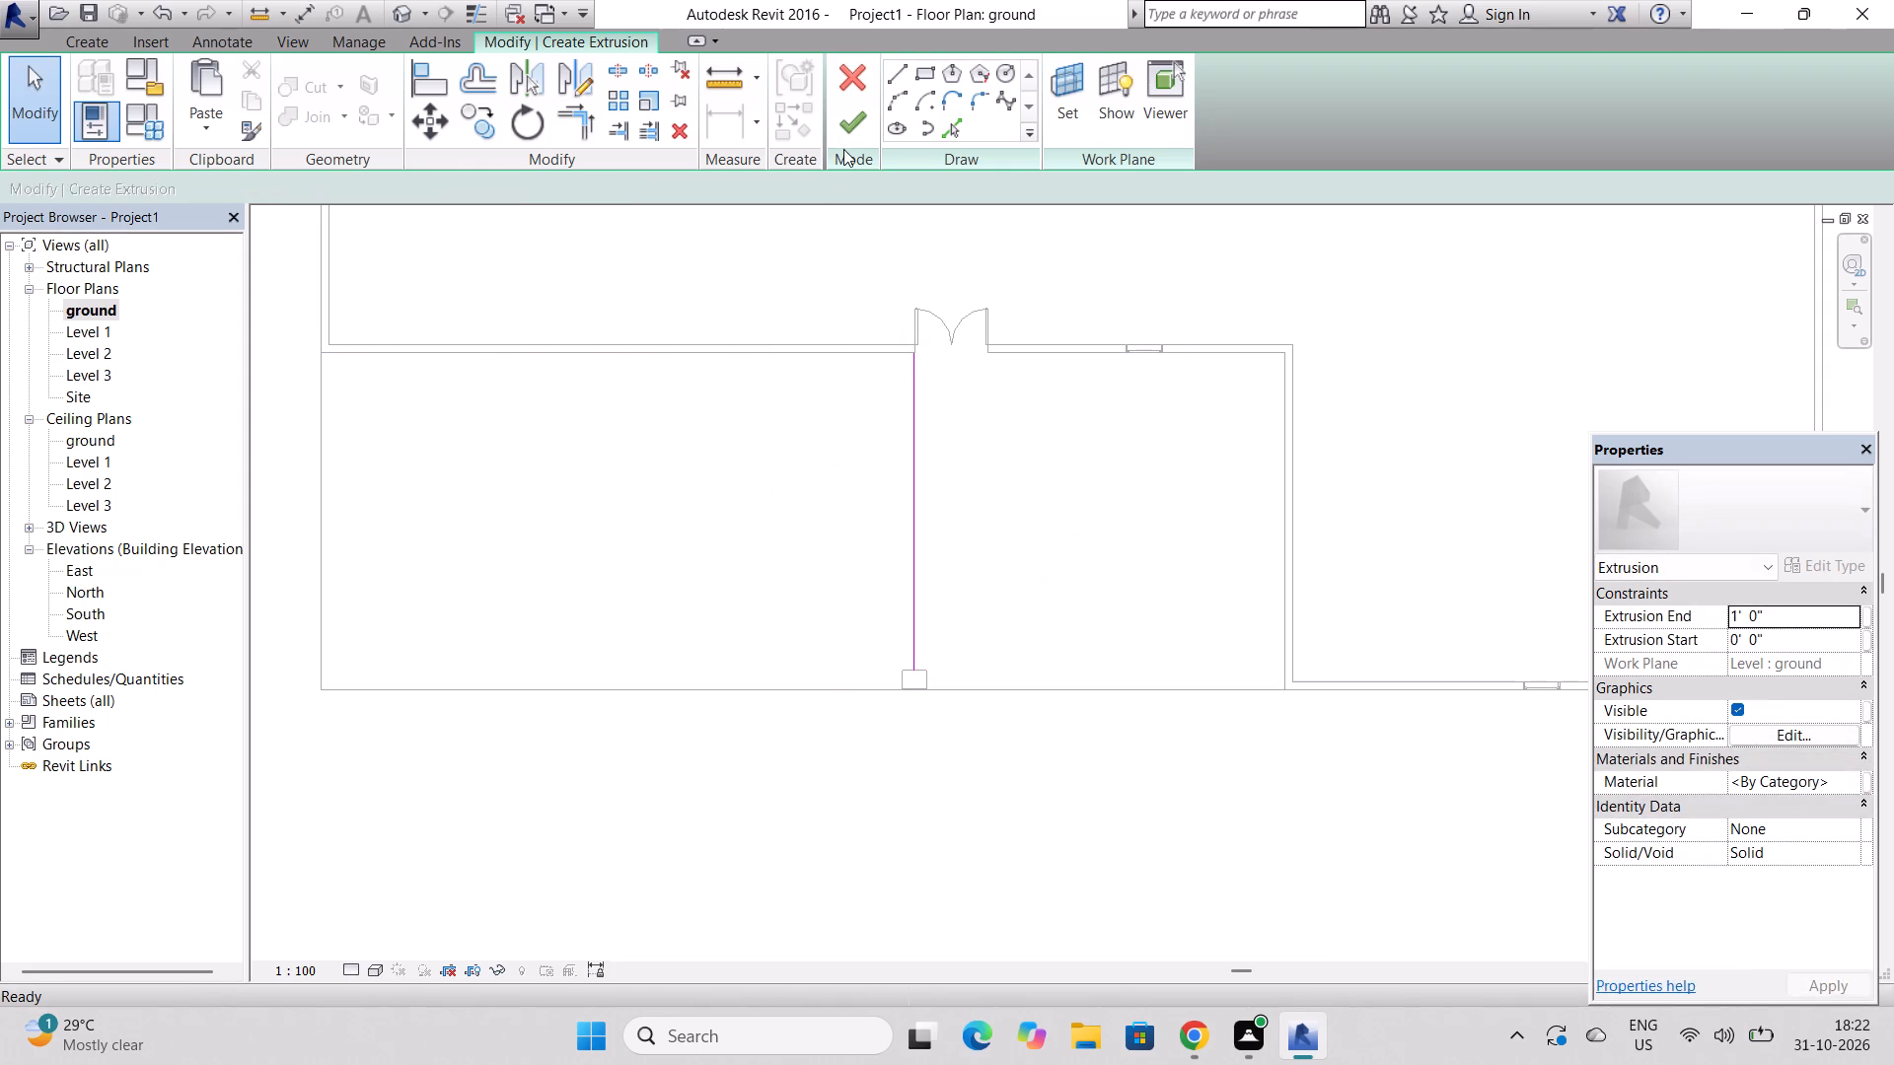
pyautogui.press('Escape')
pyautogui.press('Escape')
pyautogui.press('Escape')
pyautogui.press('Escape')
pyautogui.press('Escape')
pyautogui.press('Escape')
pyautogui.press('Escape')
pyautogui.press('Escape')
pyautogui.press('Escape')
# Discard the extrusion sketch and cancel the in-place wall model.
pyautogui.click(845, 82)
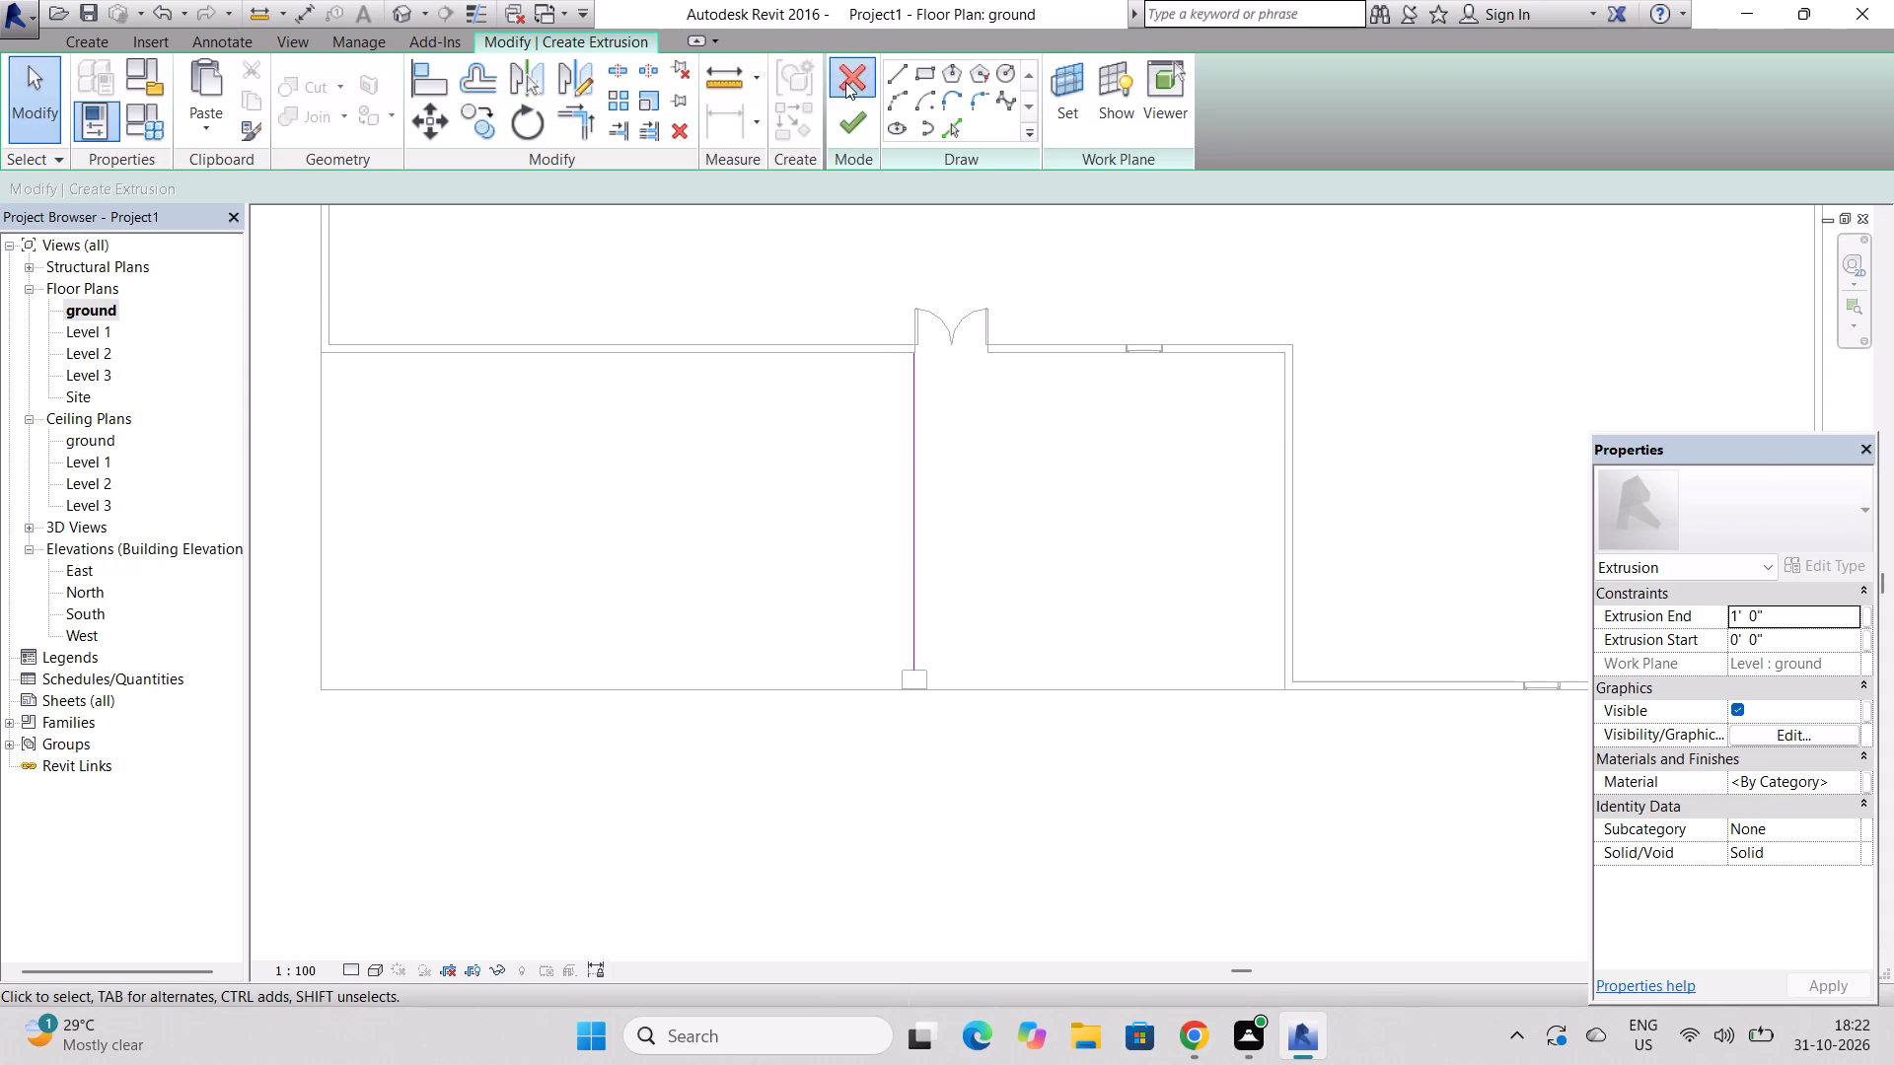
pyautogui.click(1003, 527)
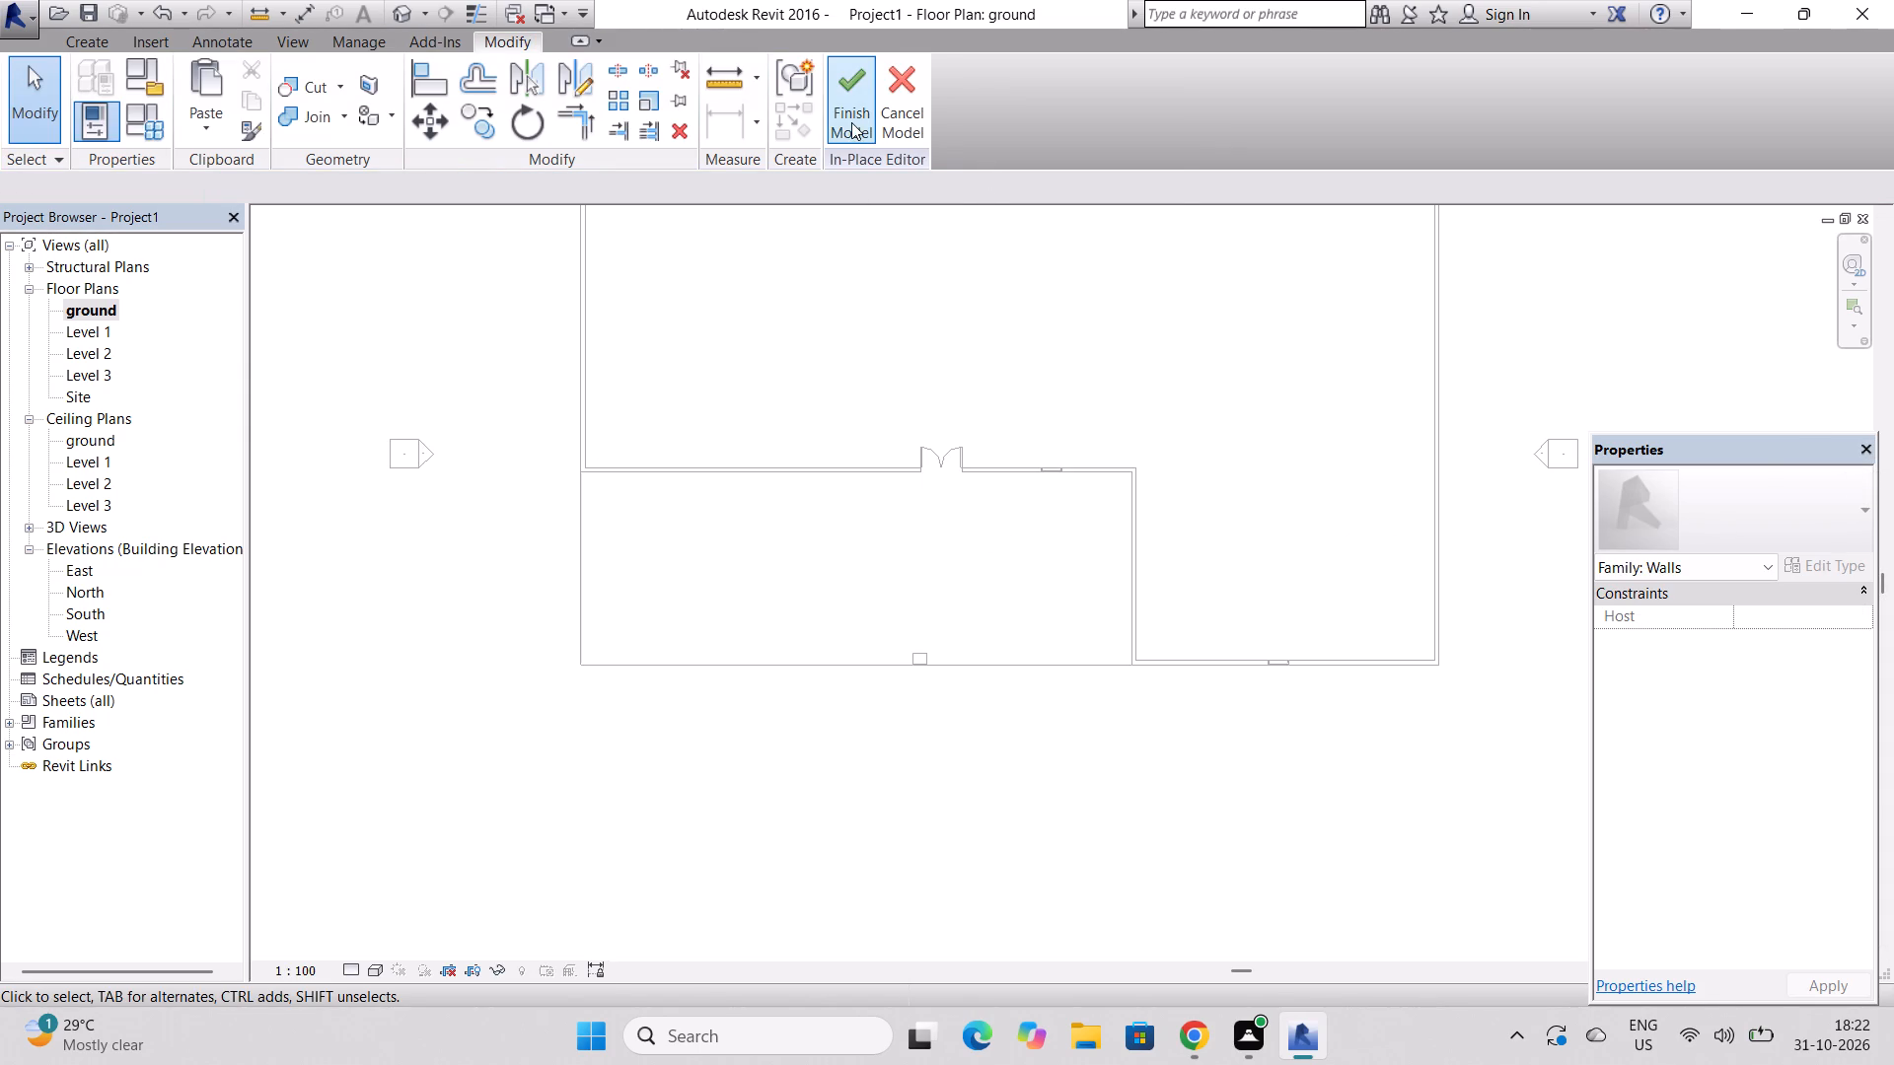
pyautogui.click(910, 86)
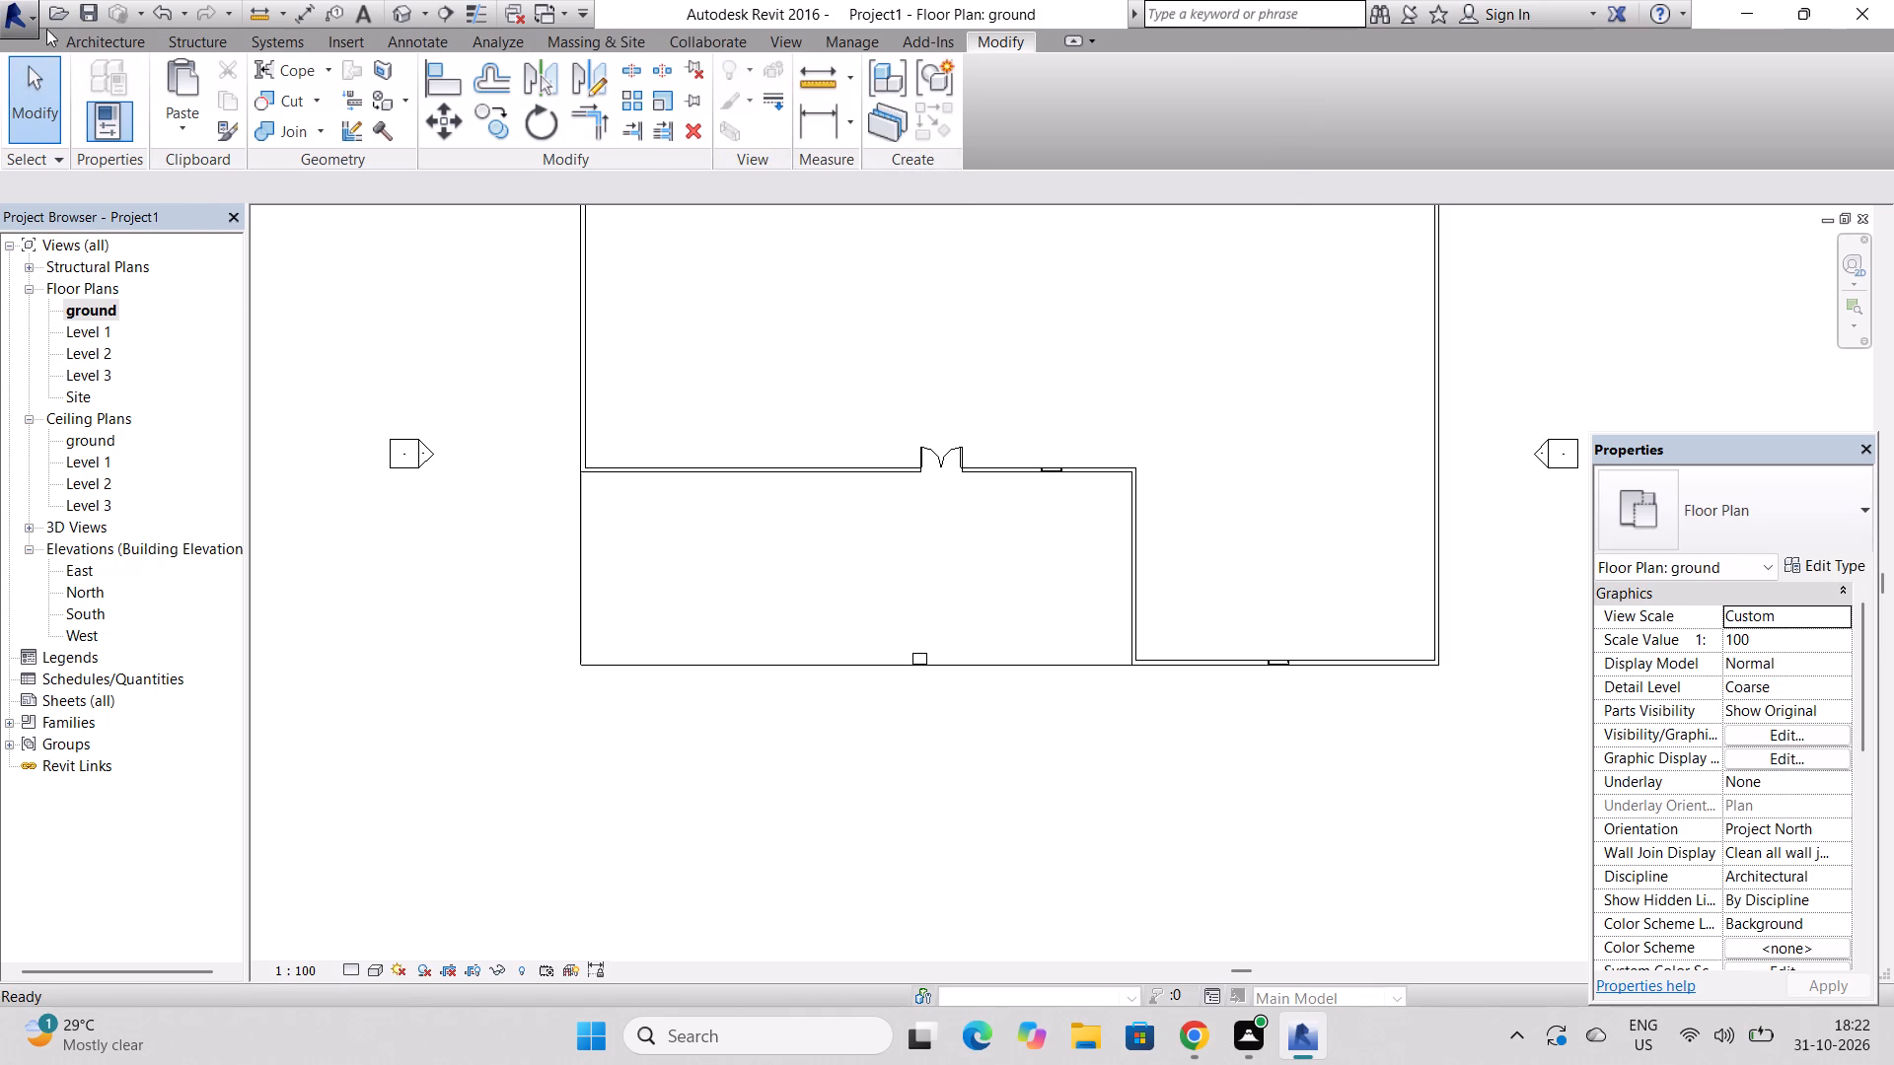
# Start a new in-place model in the Walls category, accepting the default name.
pyautogui.click(86, 32)
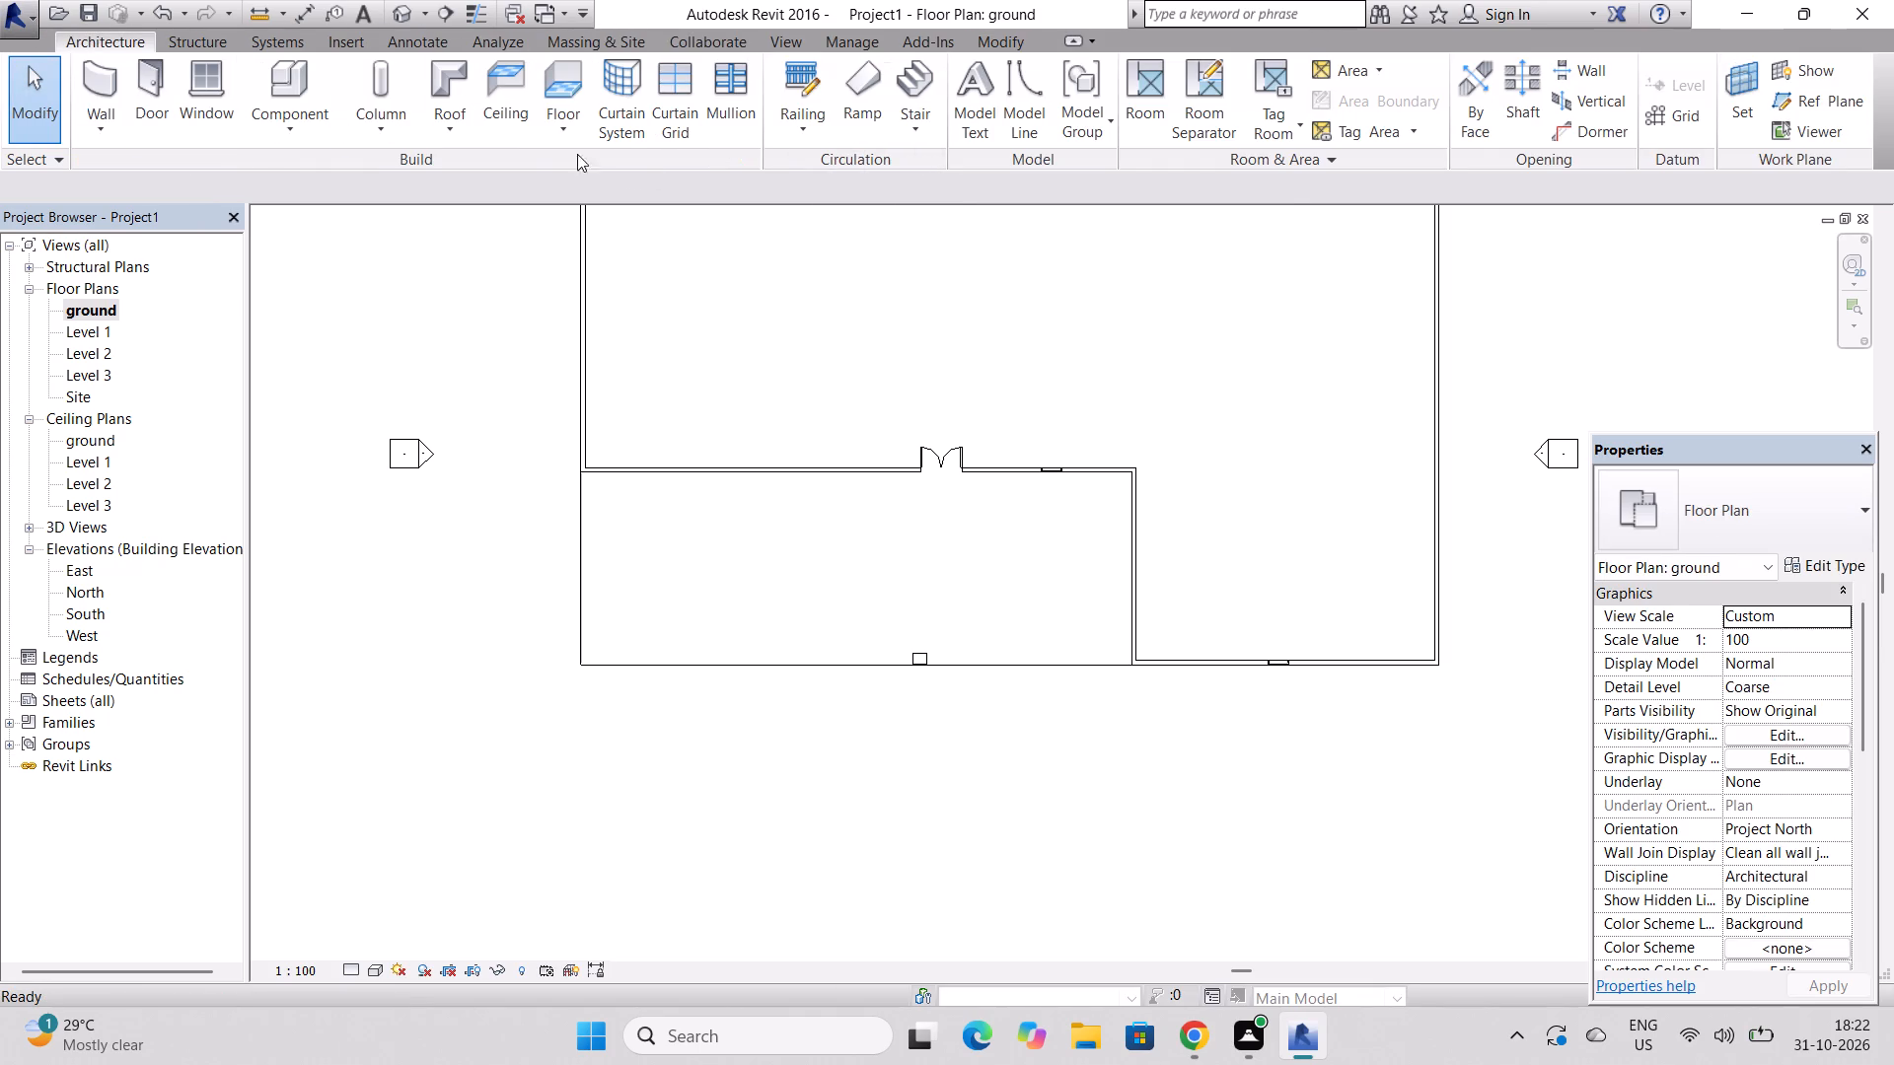
pyautogui.click(320, 139)
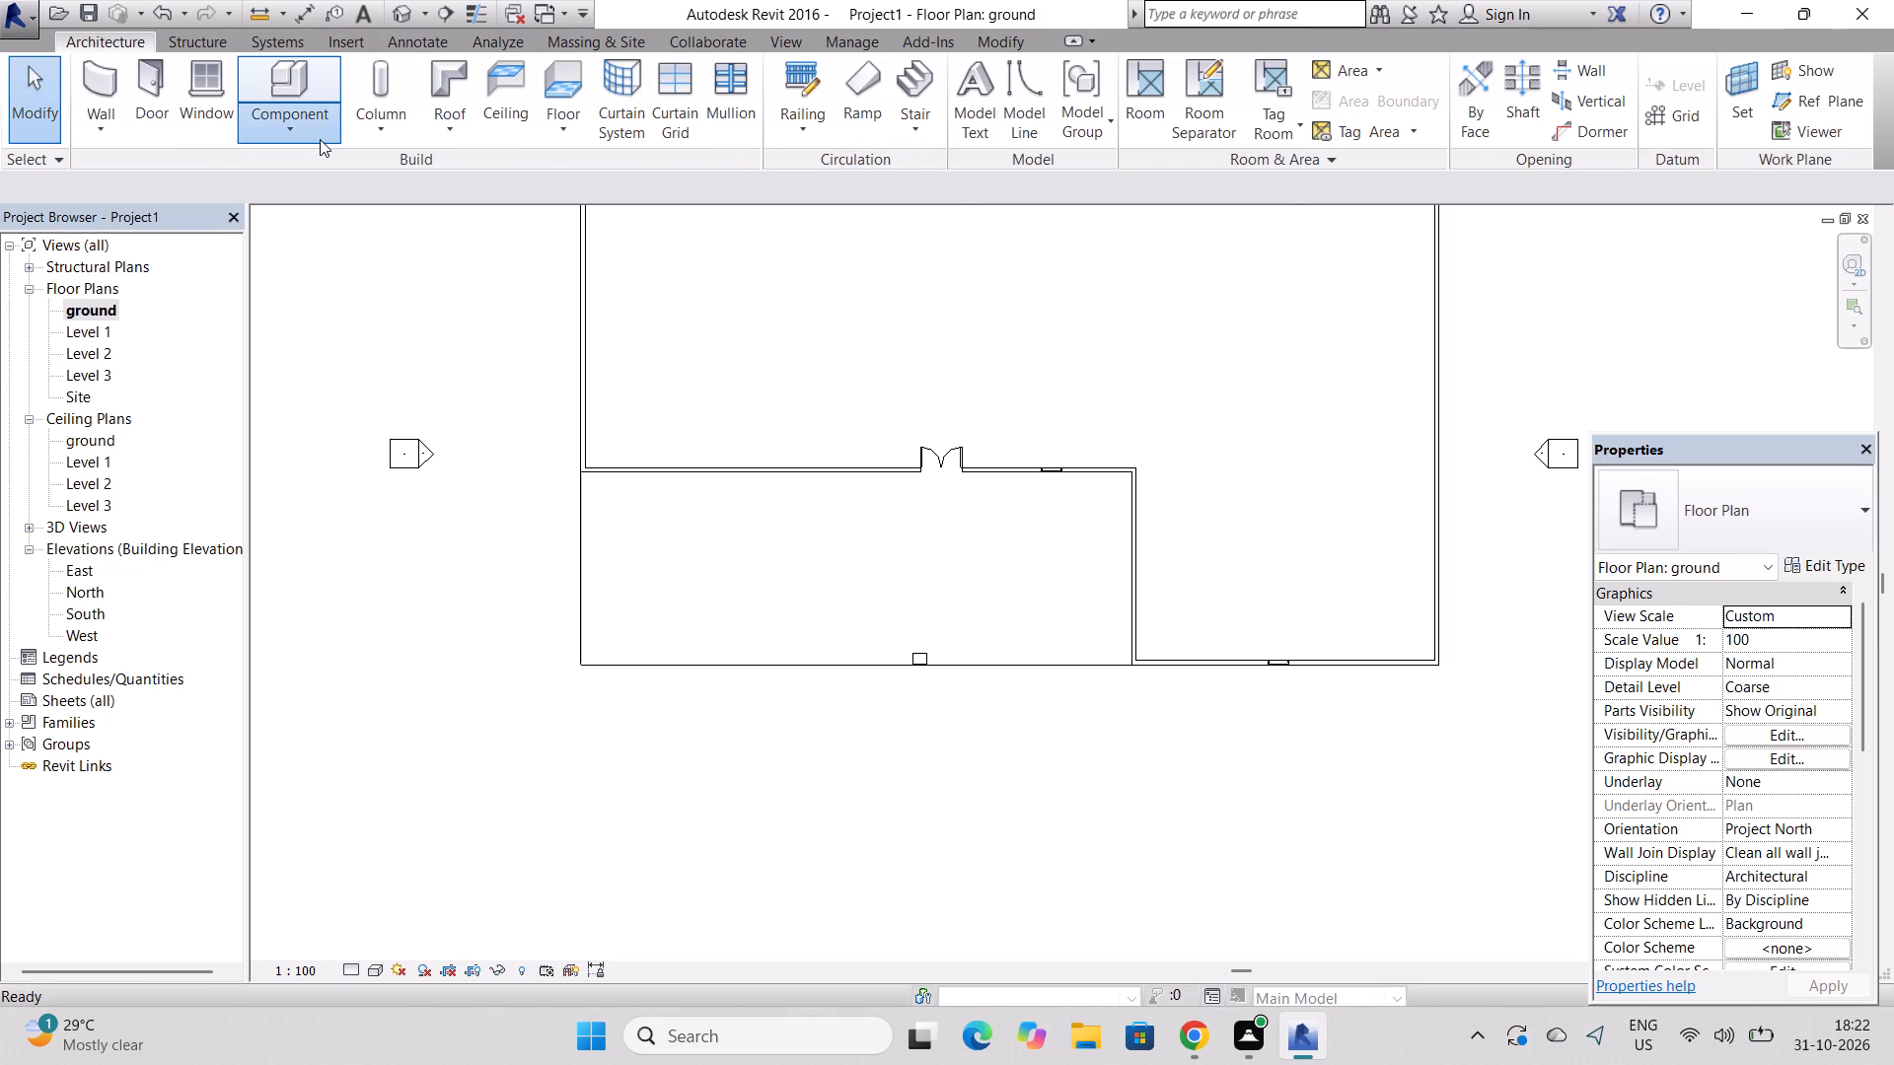
pyautogui.click(332, 216)
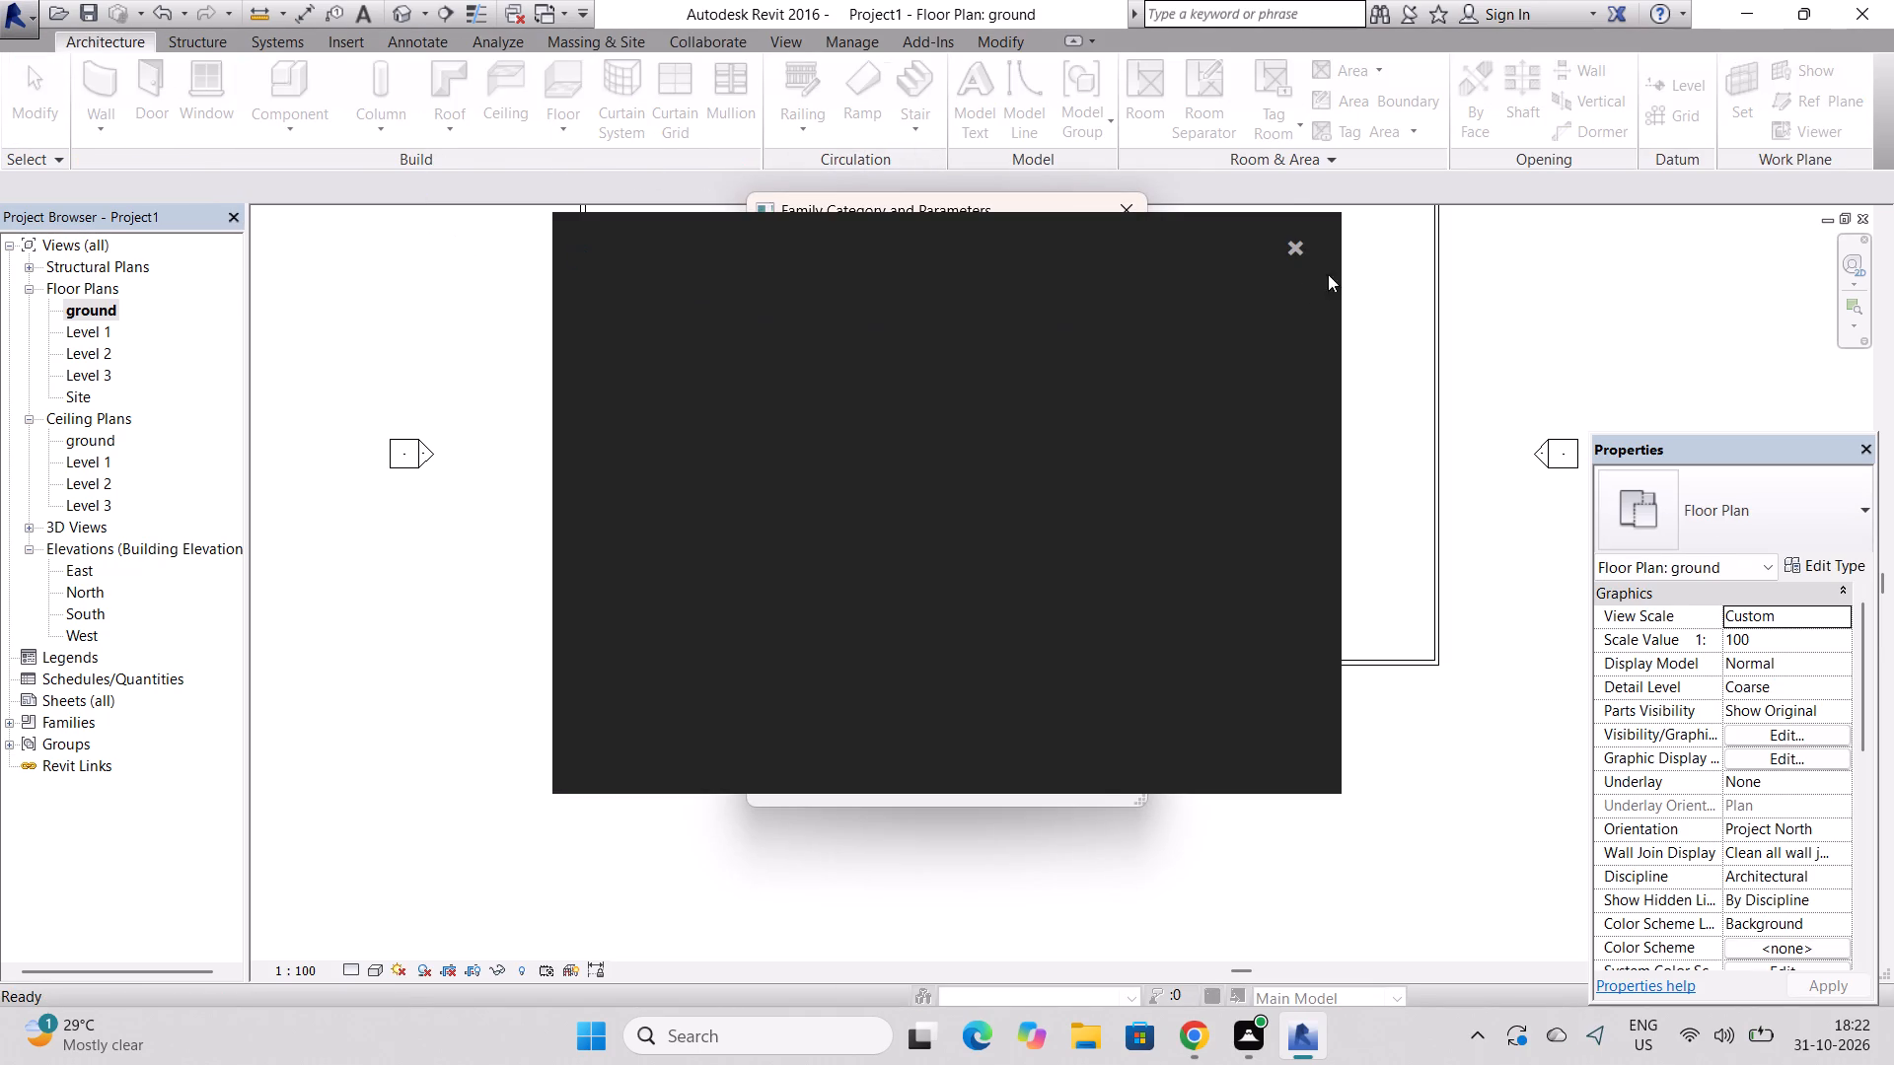
pyautogui.click(1299, 248)
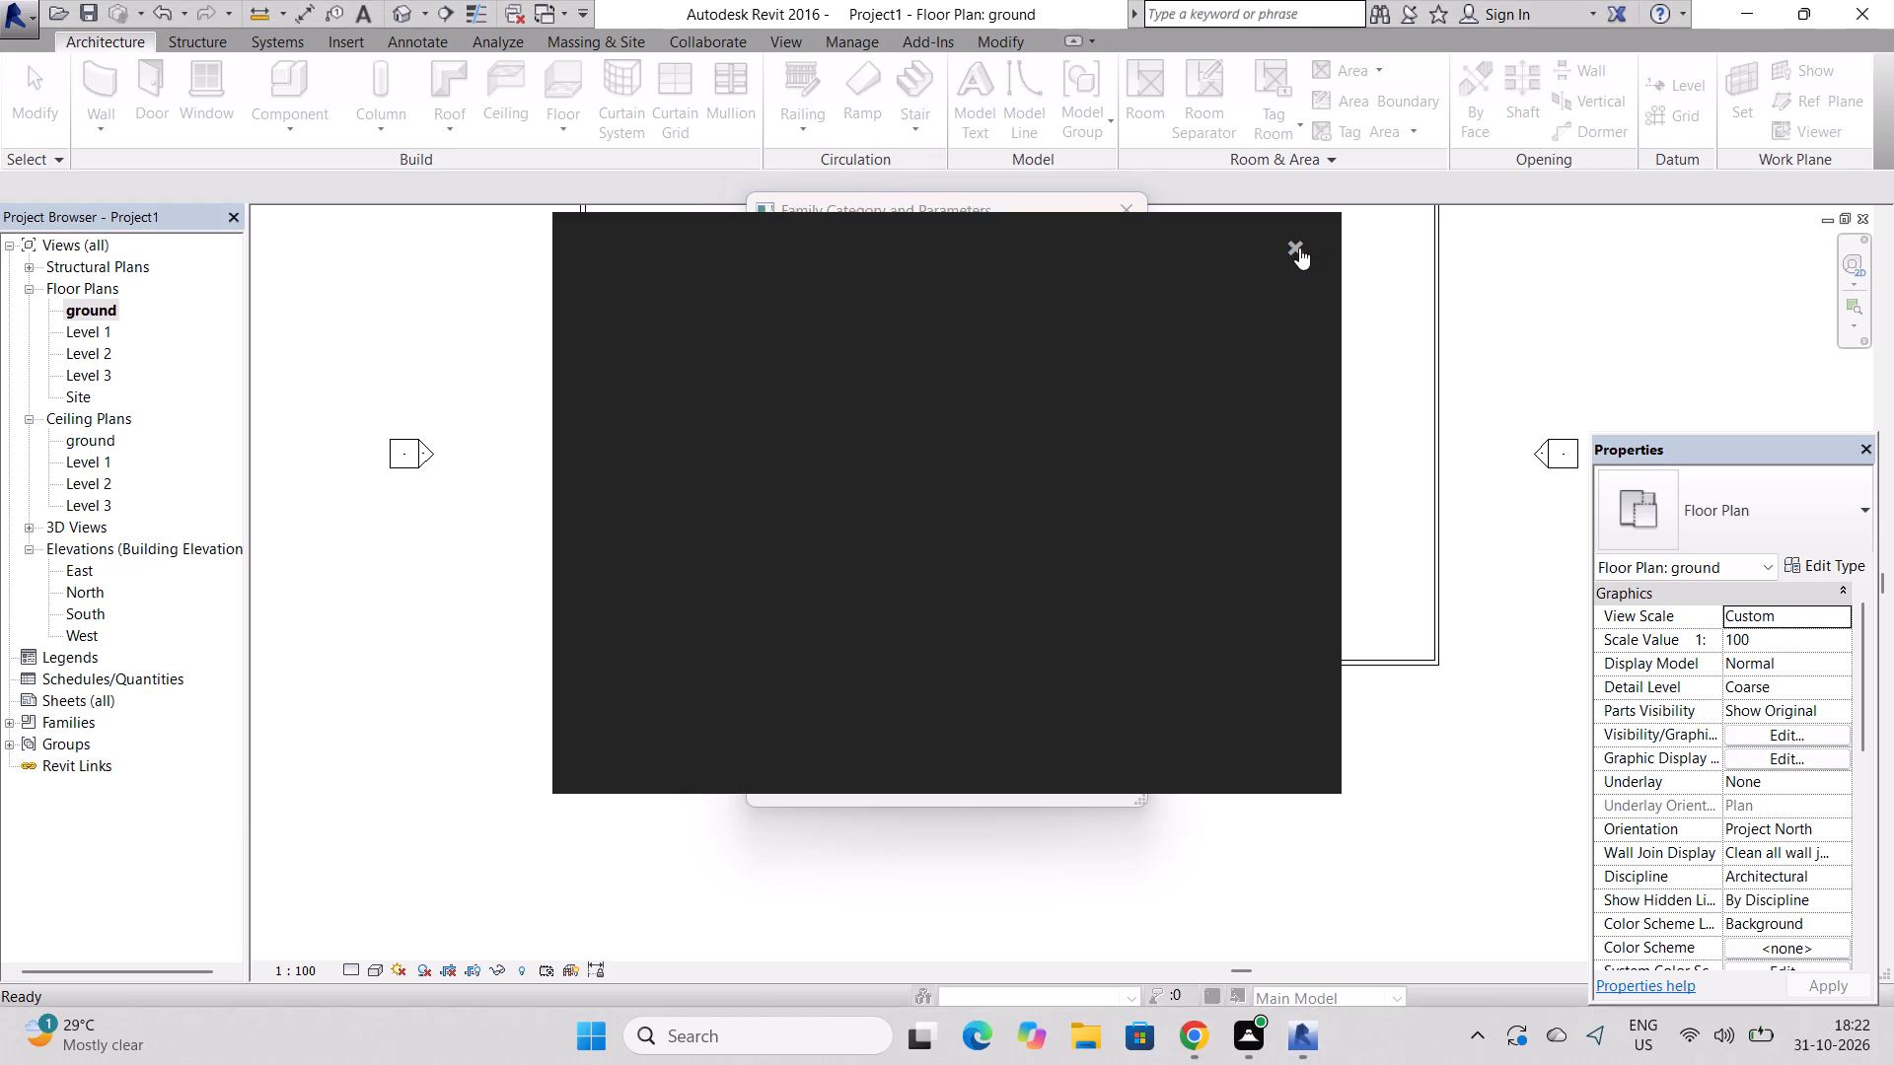
pyautogui.scroll(-14, 809, 400)
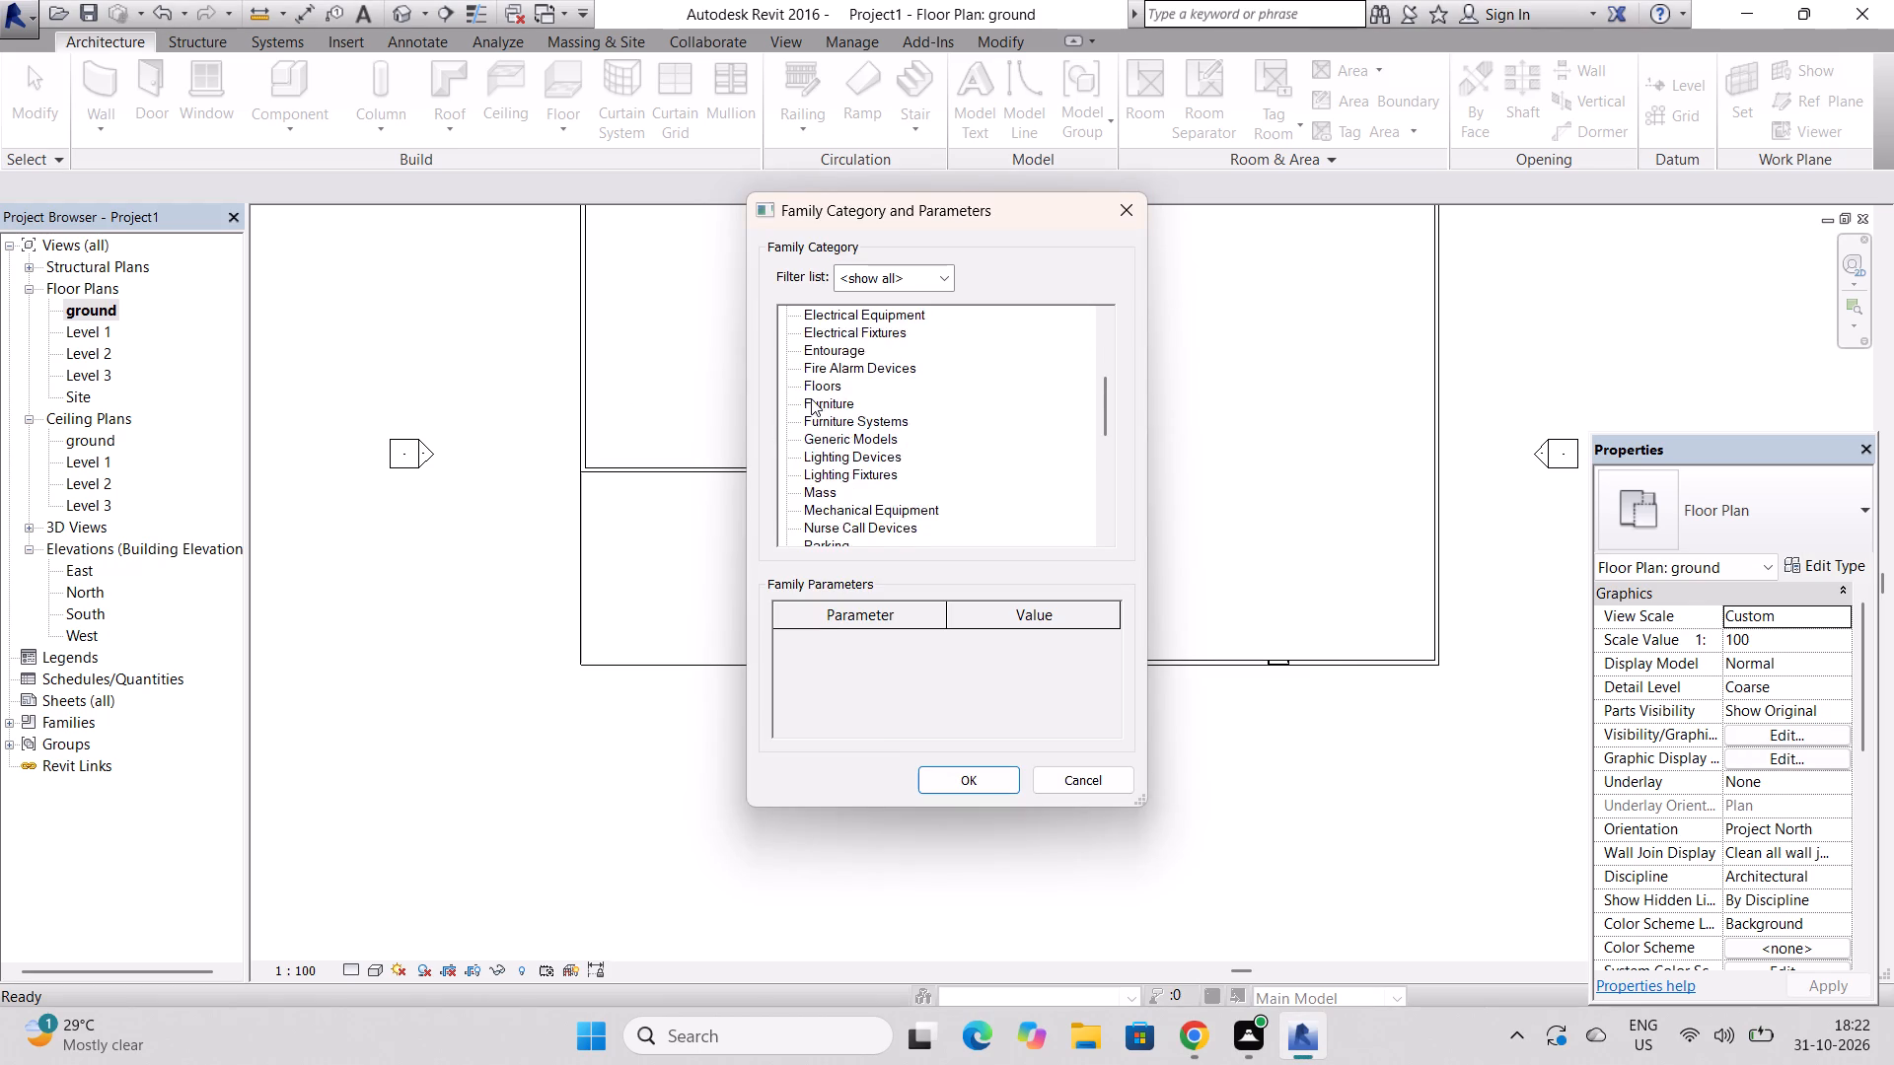
pyautogui.scroll(-20, 811, 398)
pyautogui.scroll(-4, 811, 398)
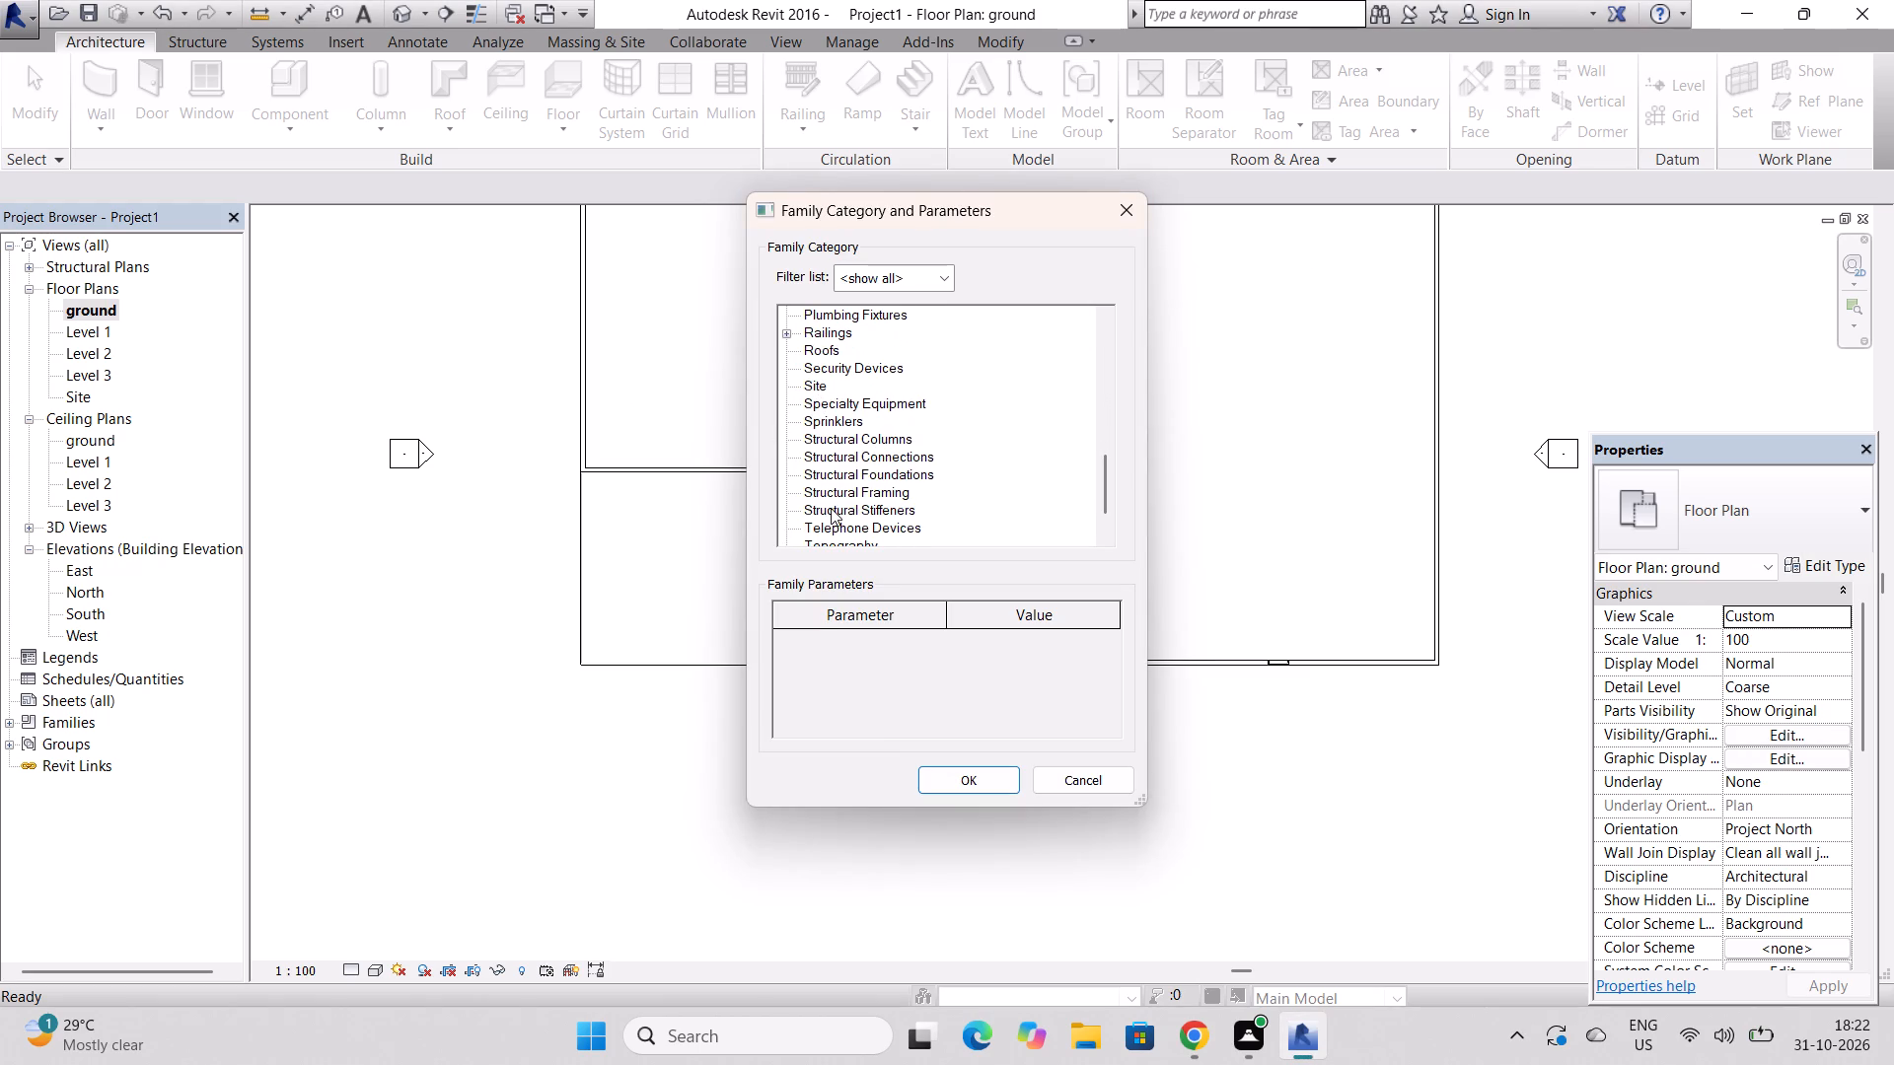
pyautogui.click(831, 508)
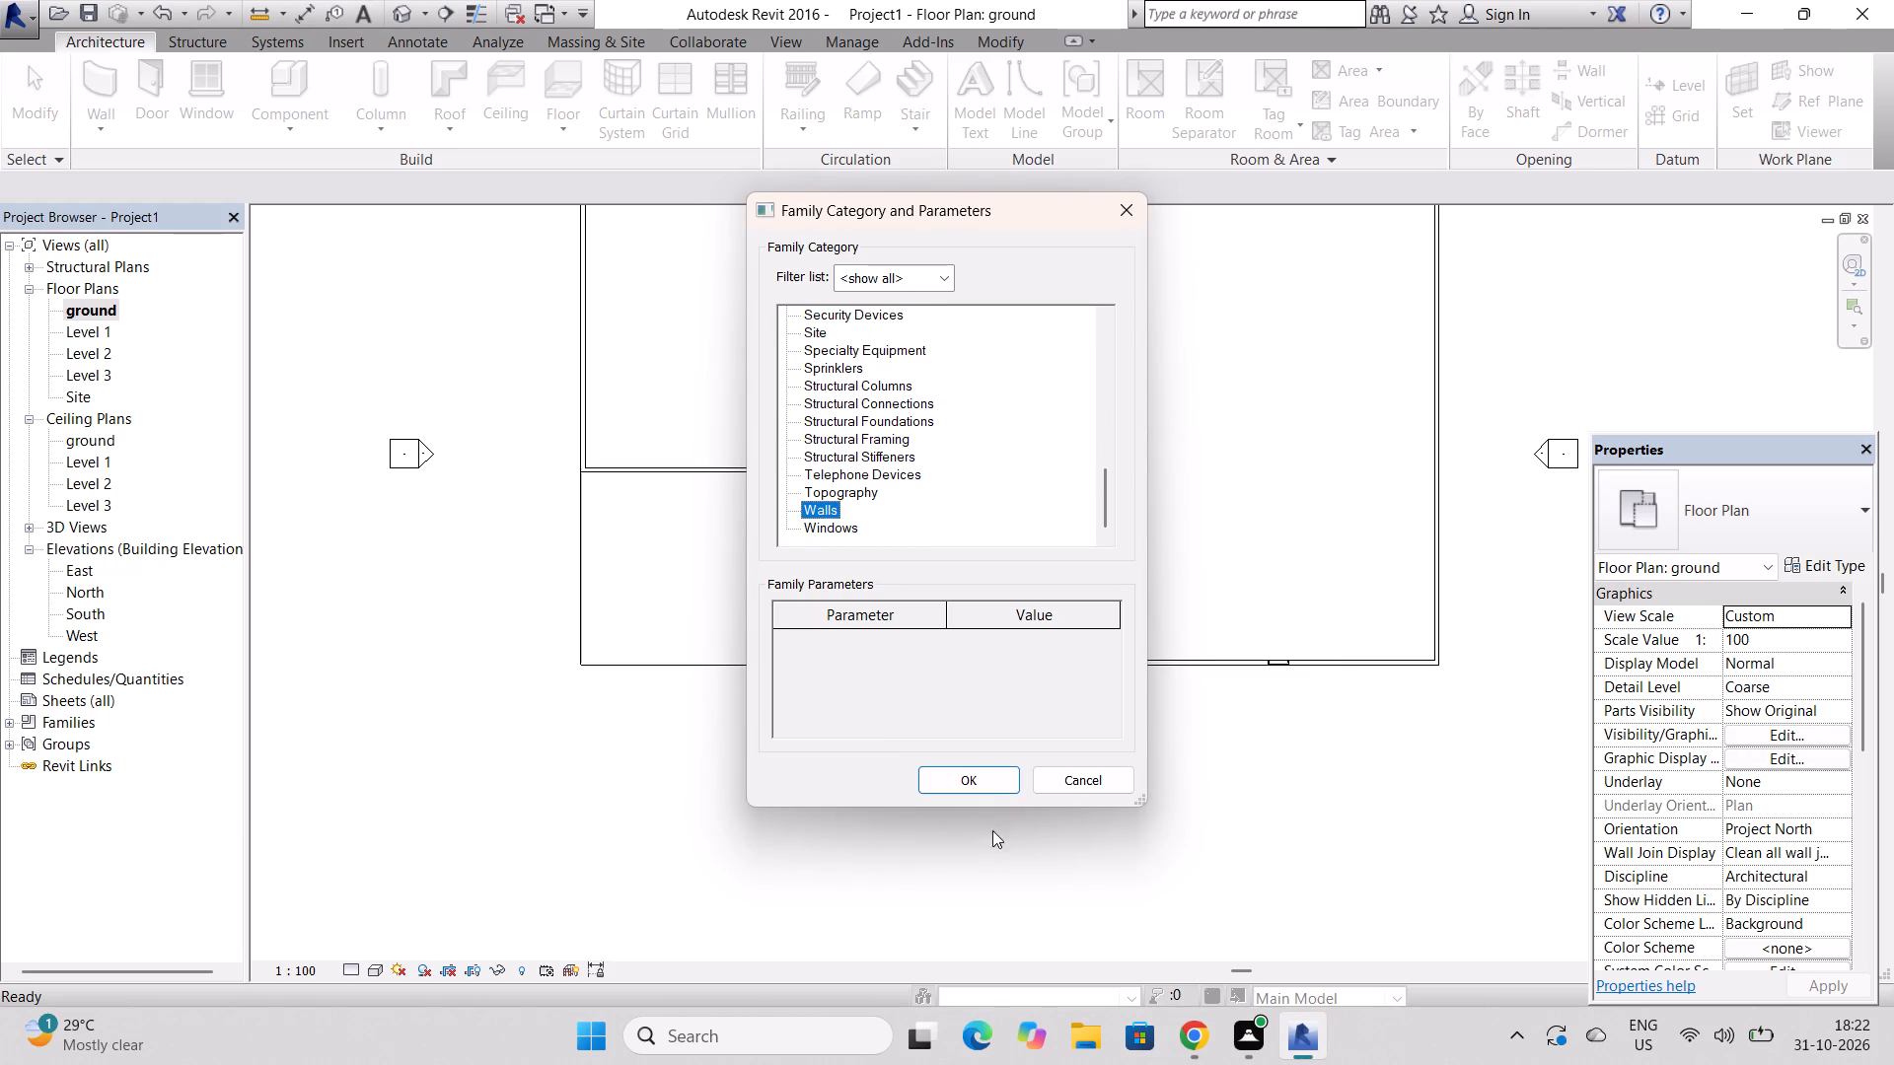
pyautogui.click(991, 777)
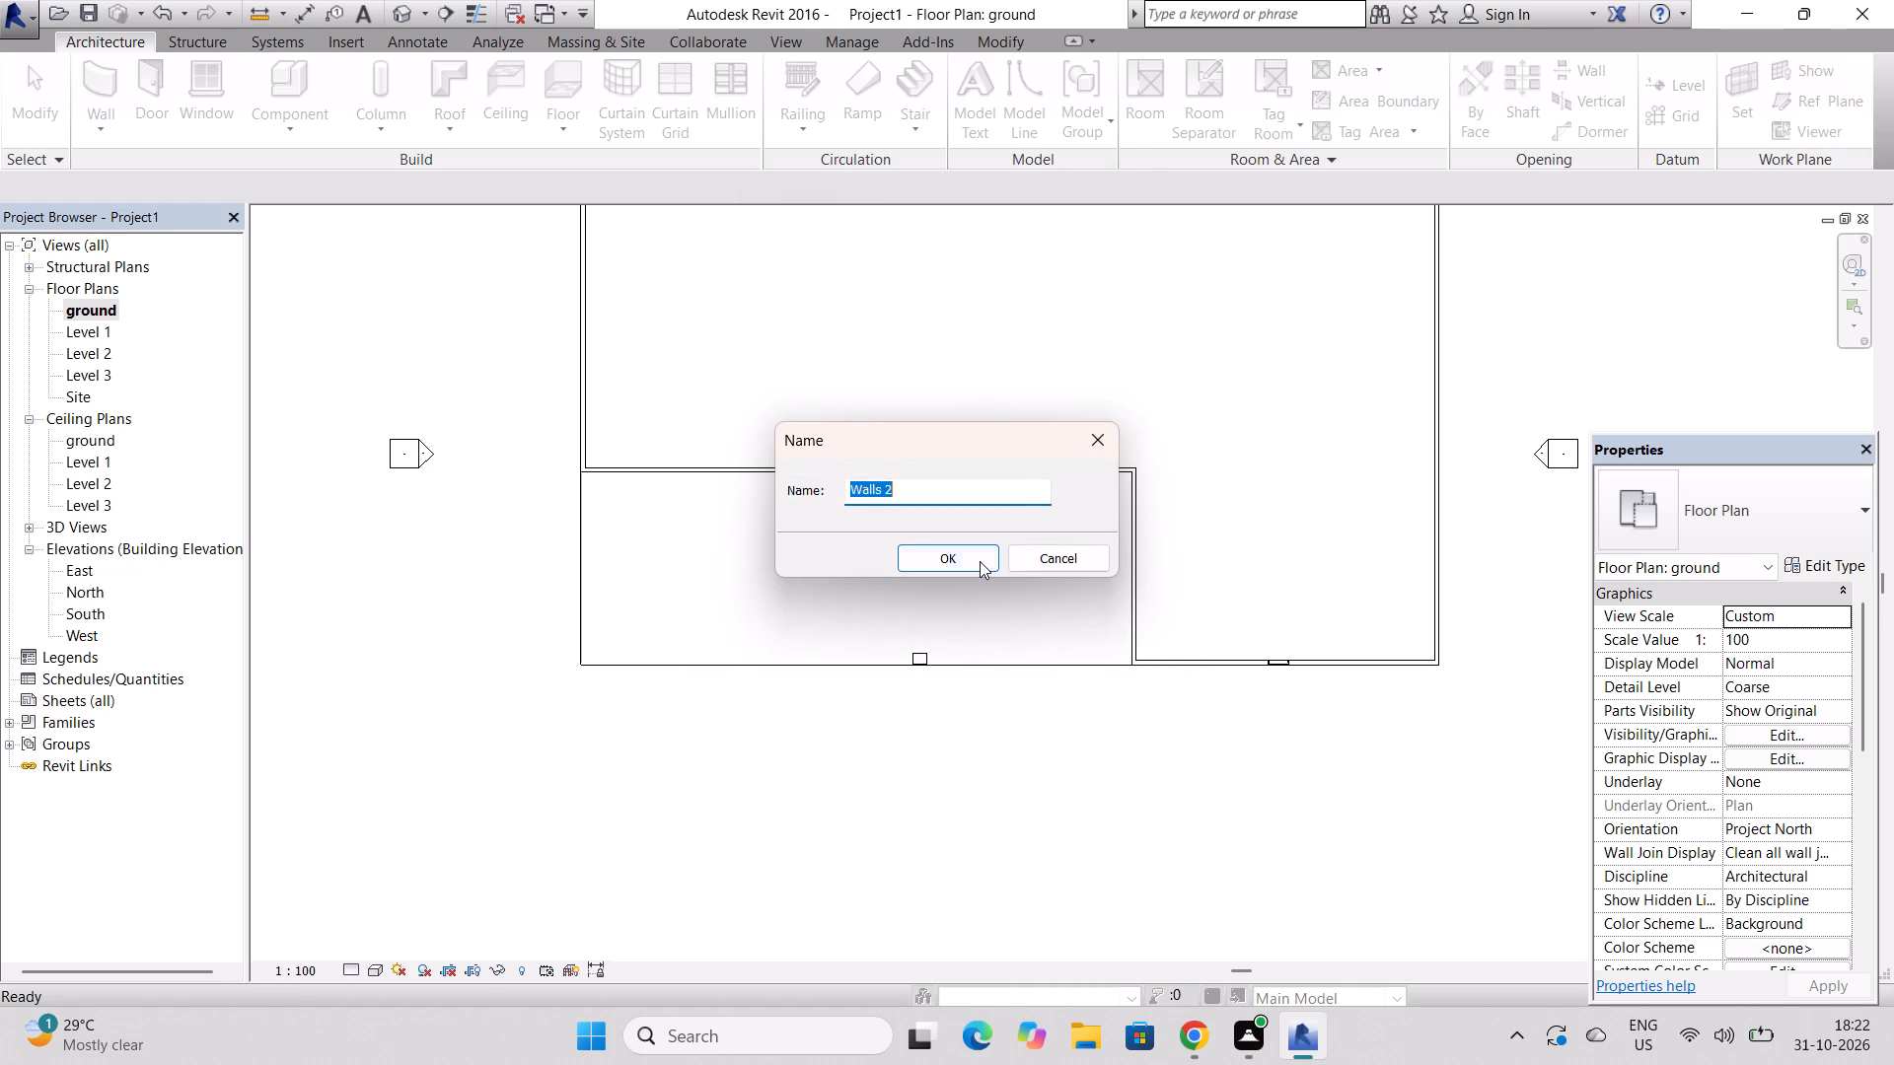
pyautogui.click(980, 561)
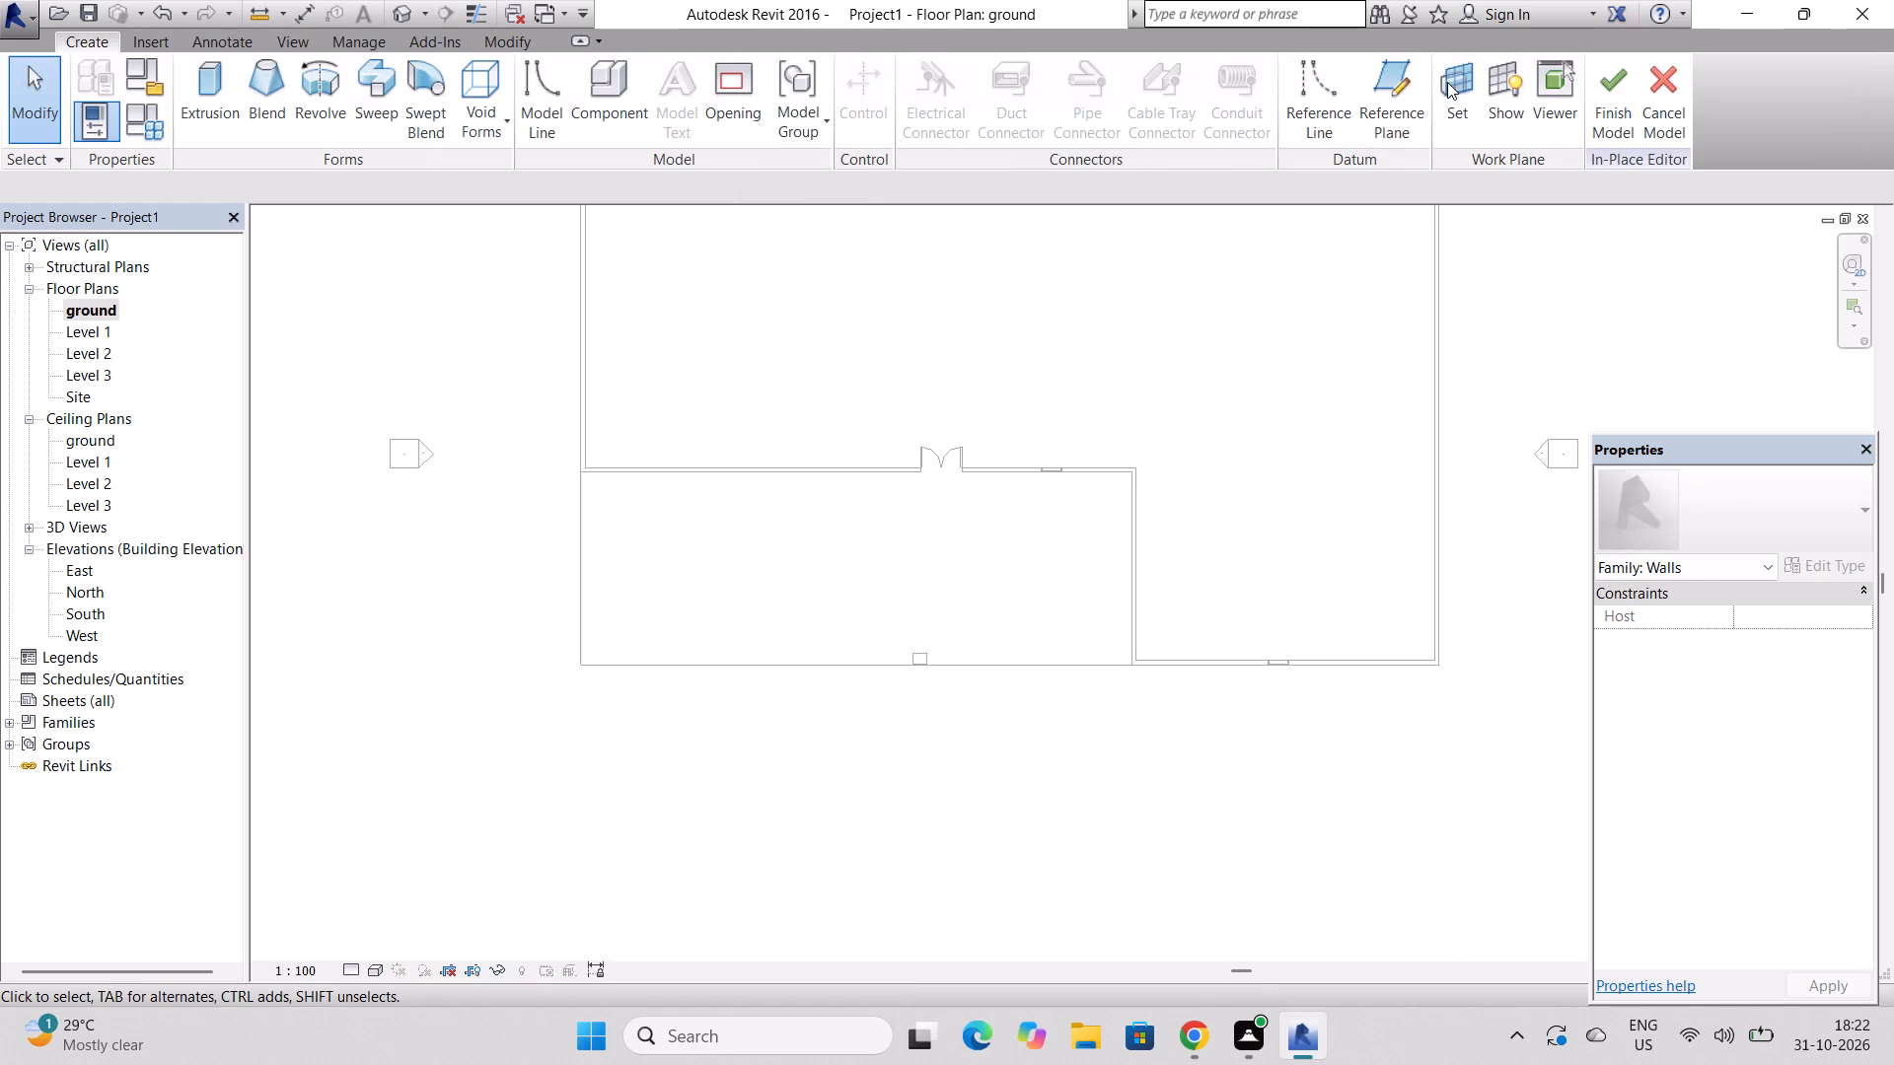
# Set the work plane by picking a plane on the rectangular column at the porch's front edge.
pyautogui.click(1450, 82)
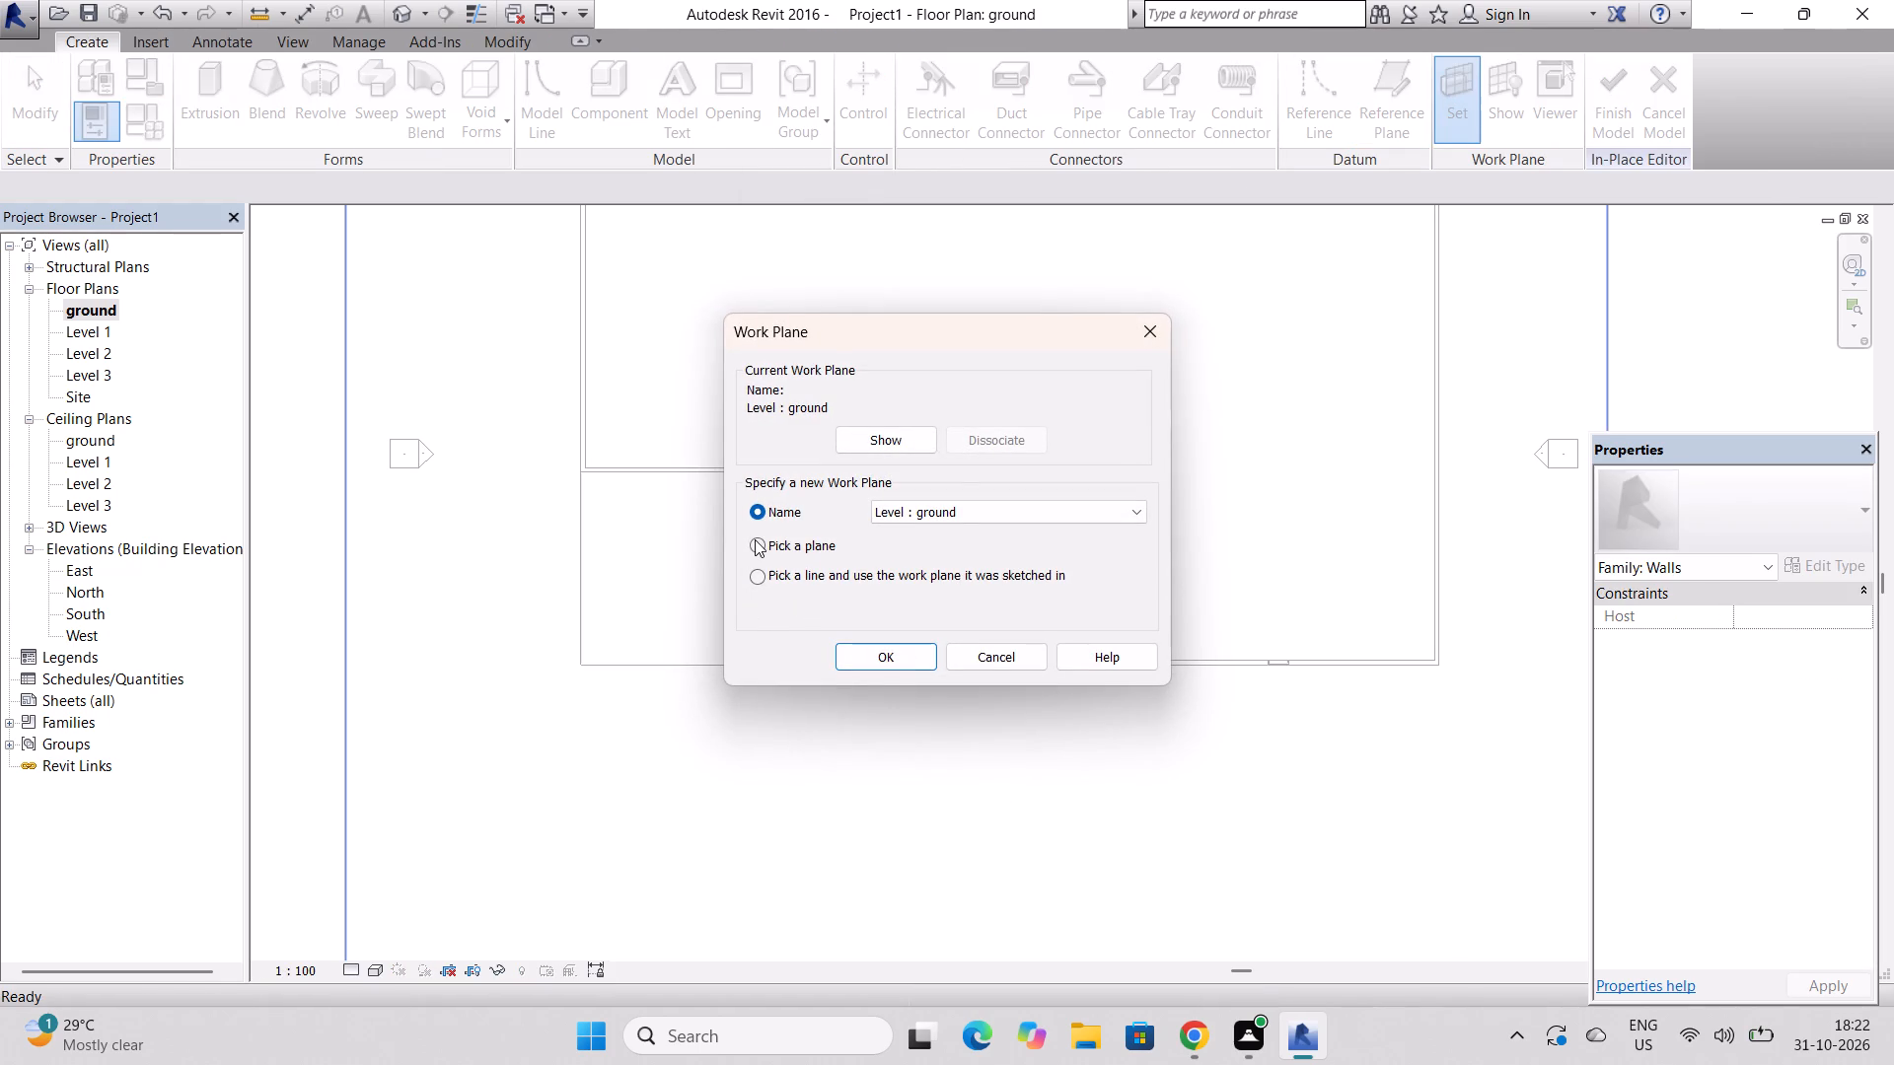
pyautogui.click(755, 539)
pyautogui.click(850, 647)
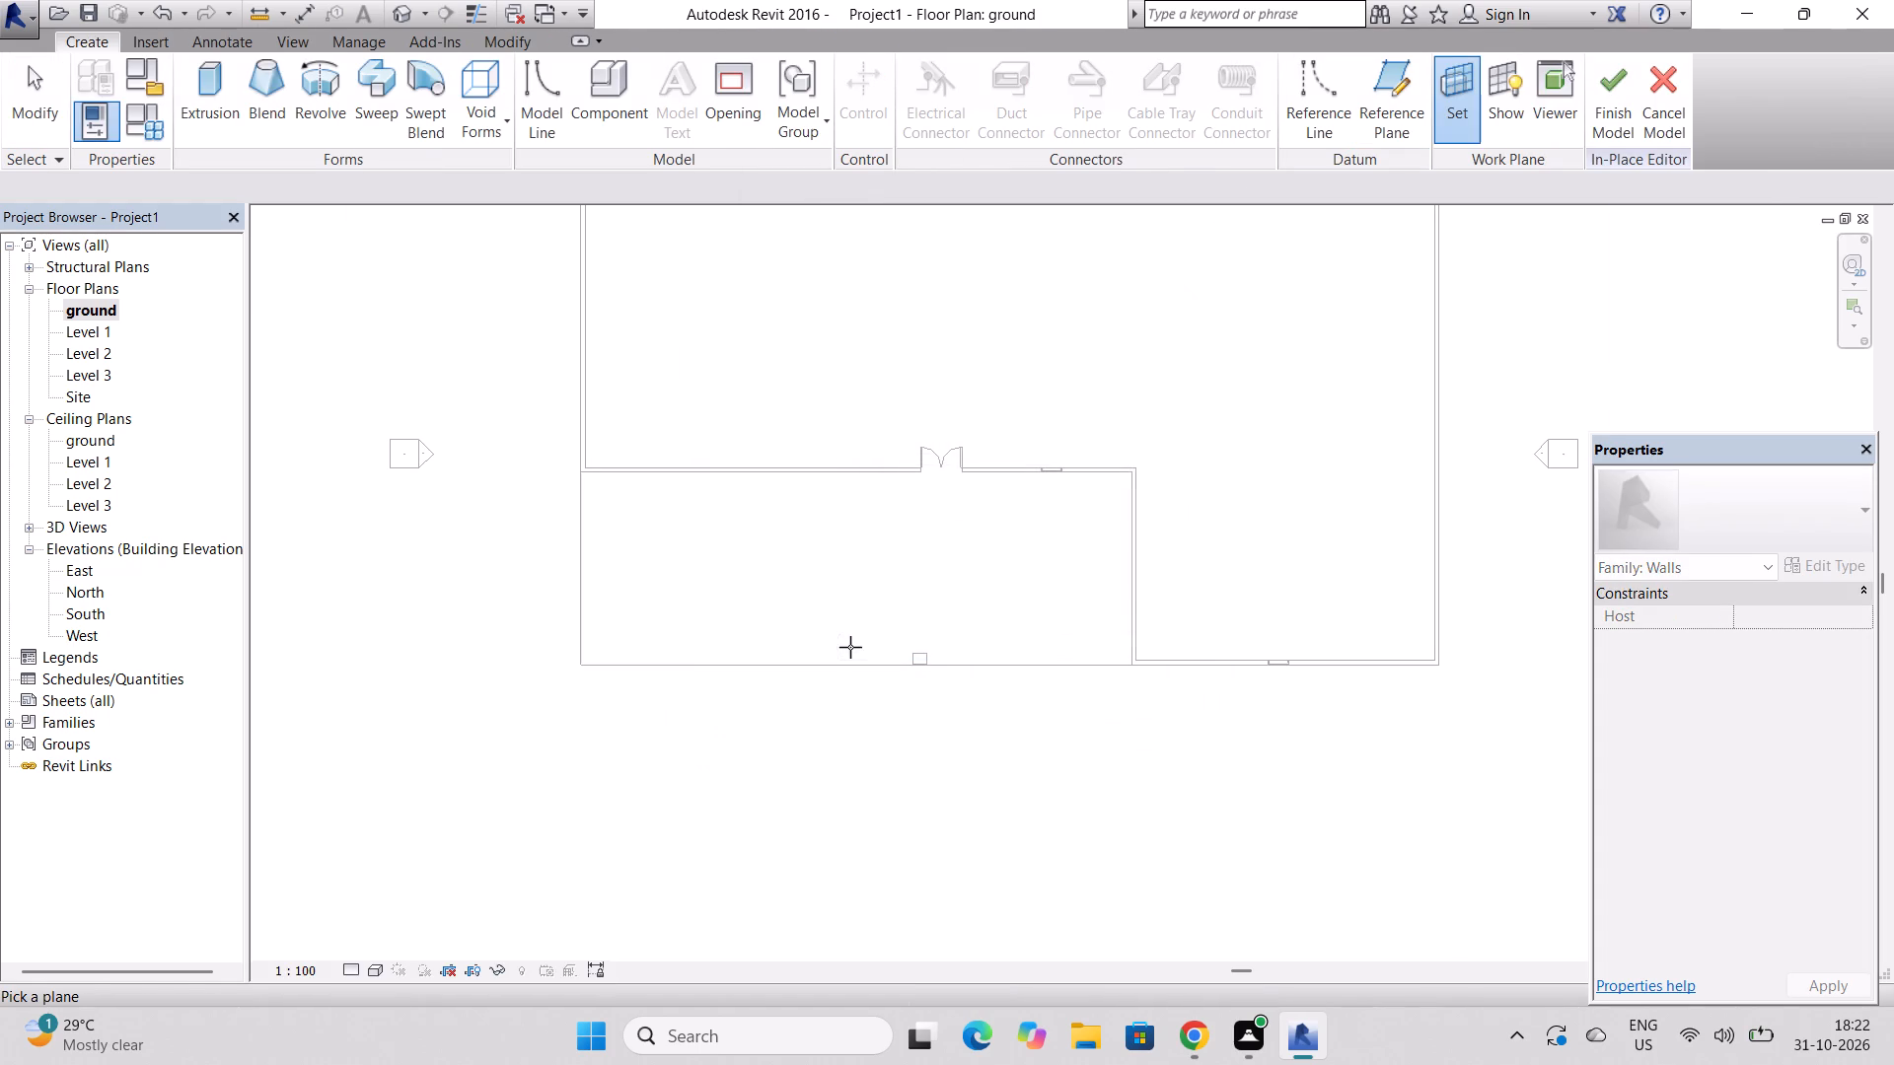
pyautogui.scroll(13, 934, 661)
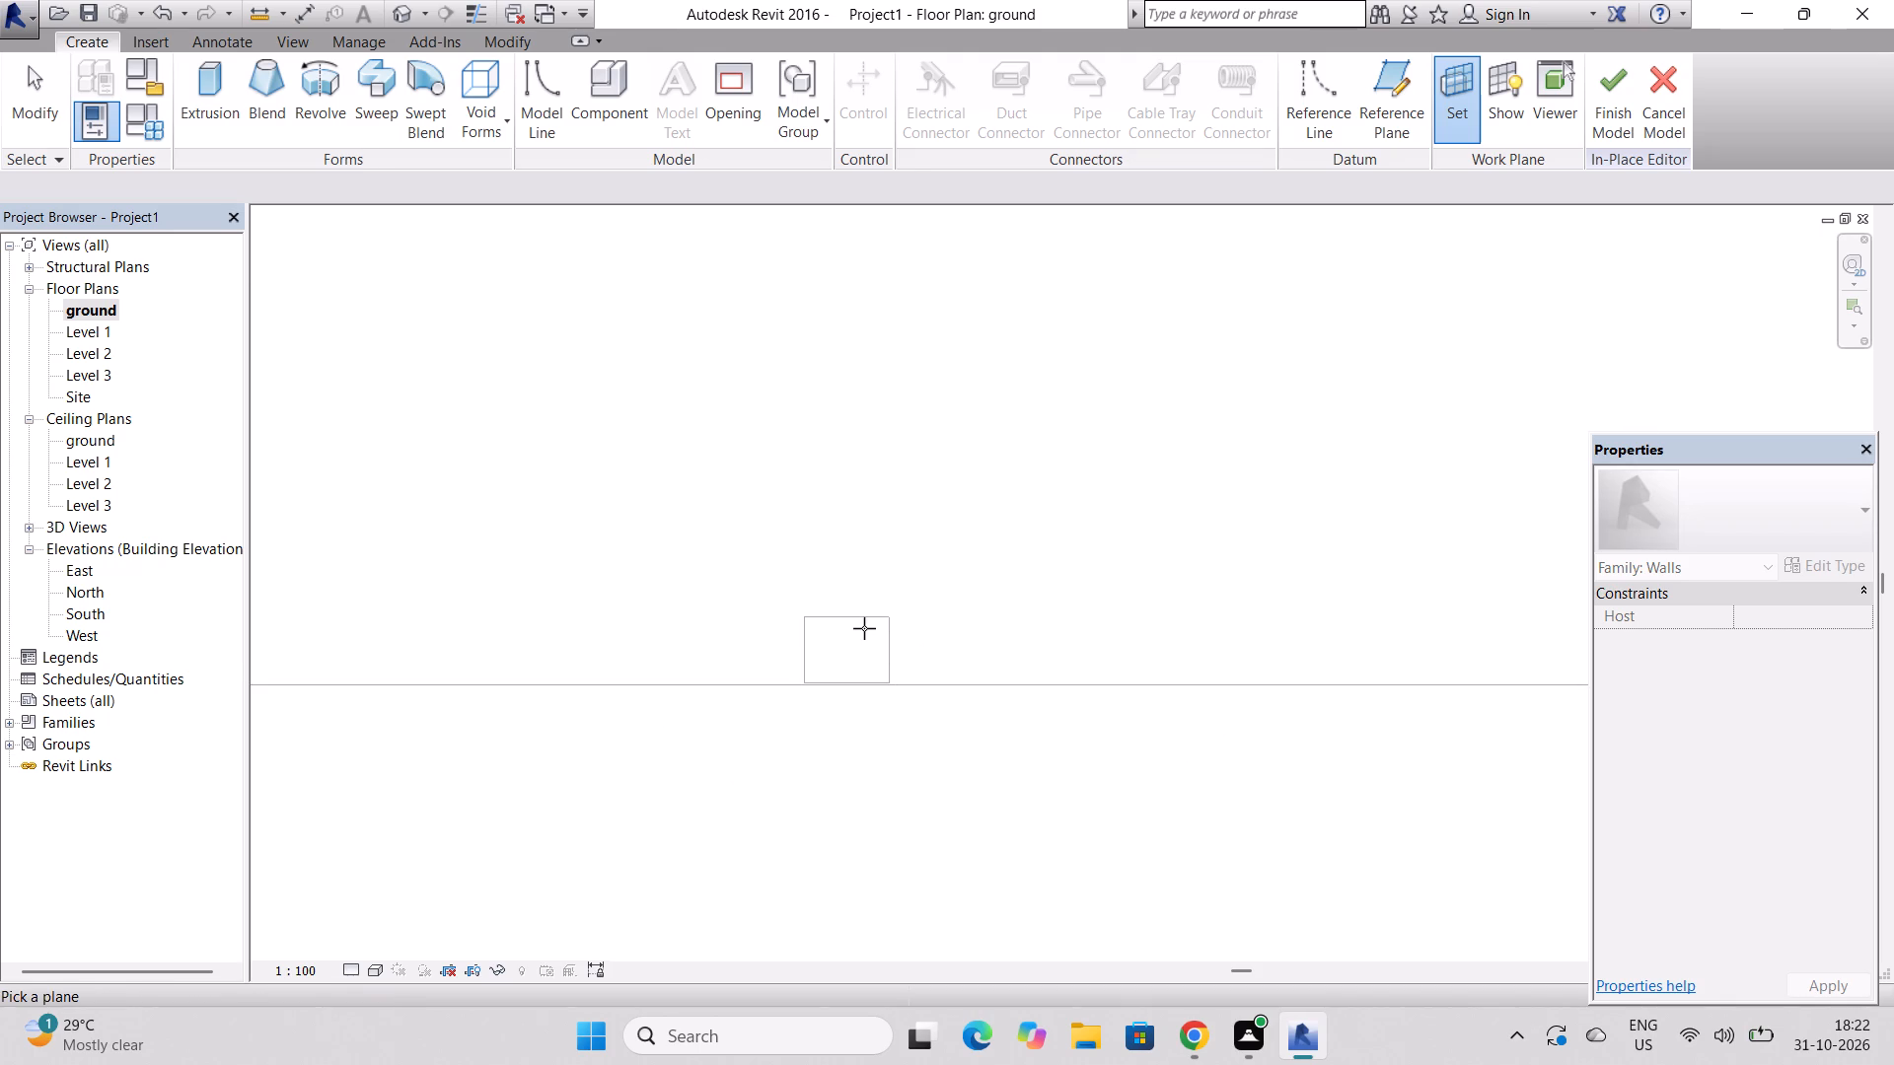
pyautogui.scroll(-7, 858, 626)
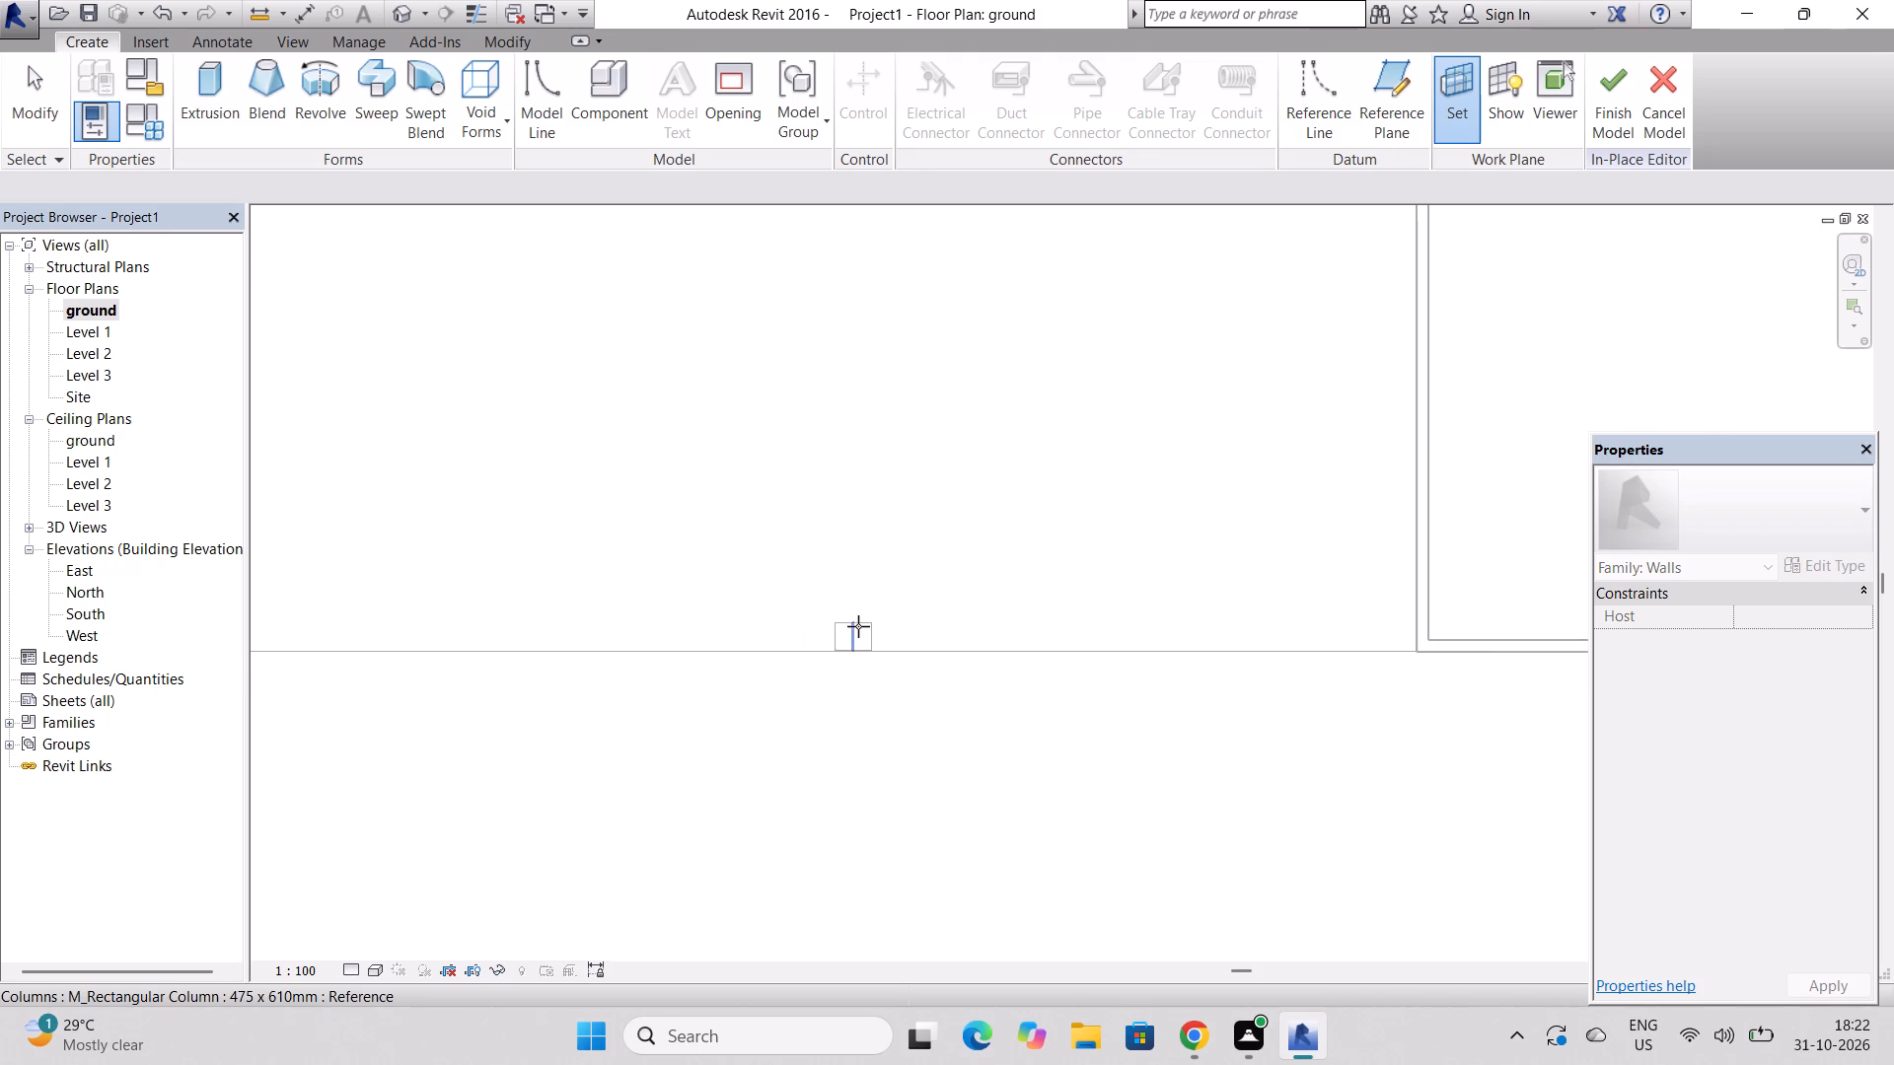
pyautogui.scroll(8, 858, 626)
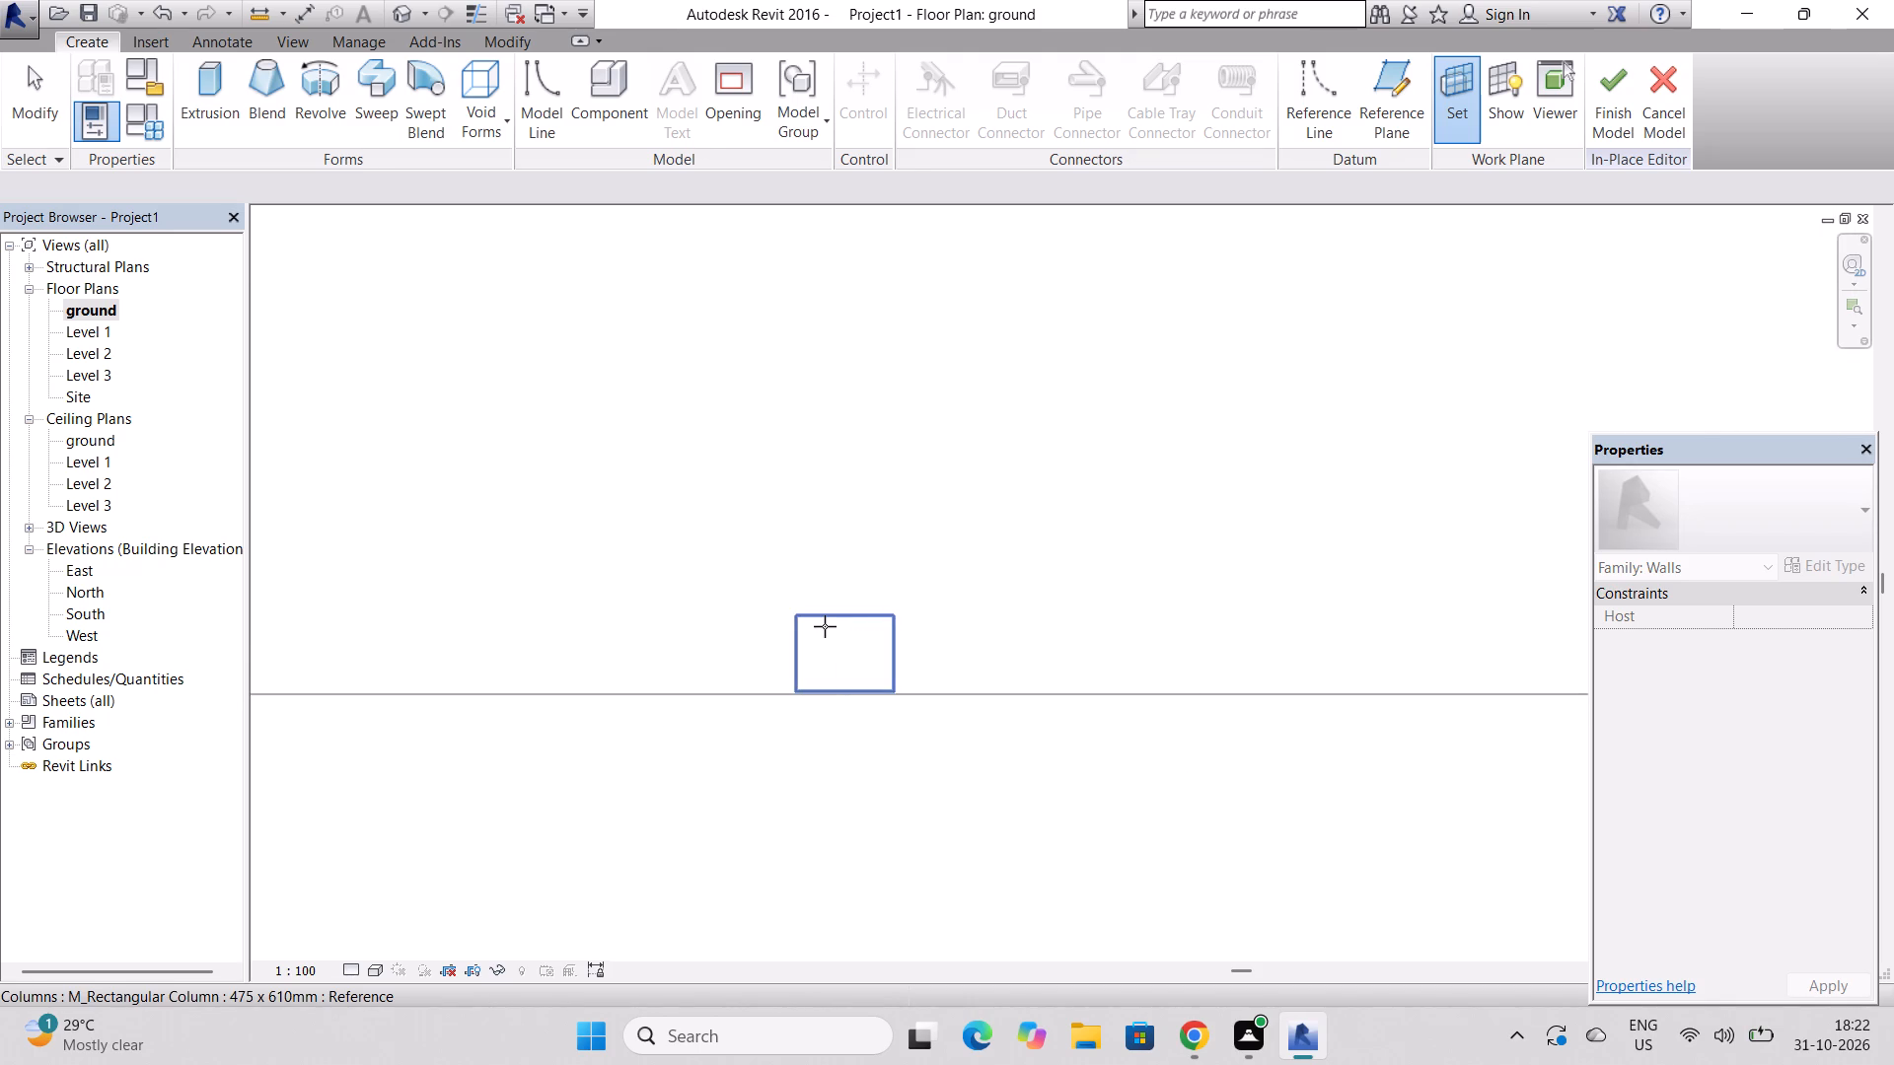
pyautogui.click(825, 626)
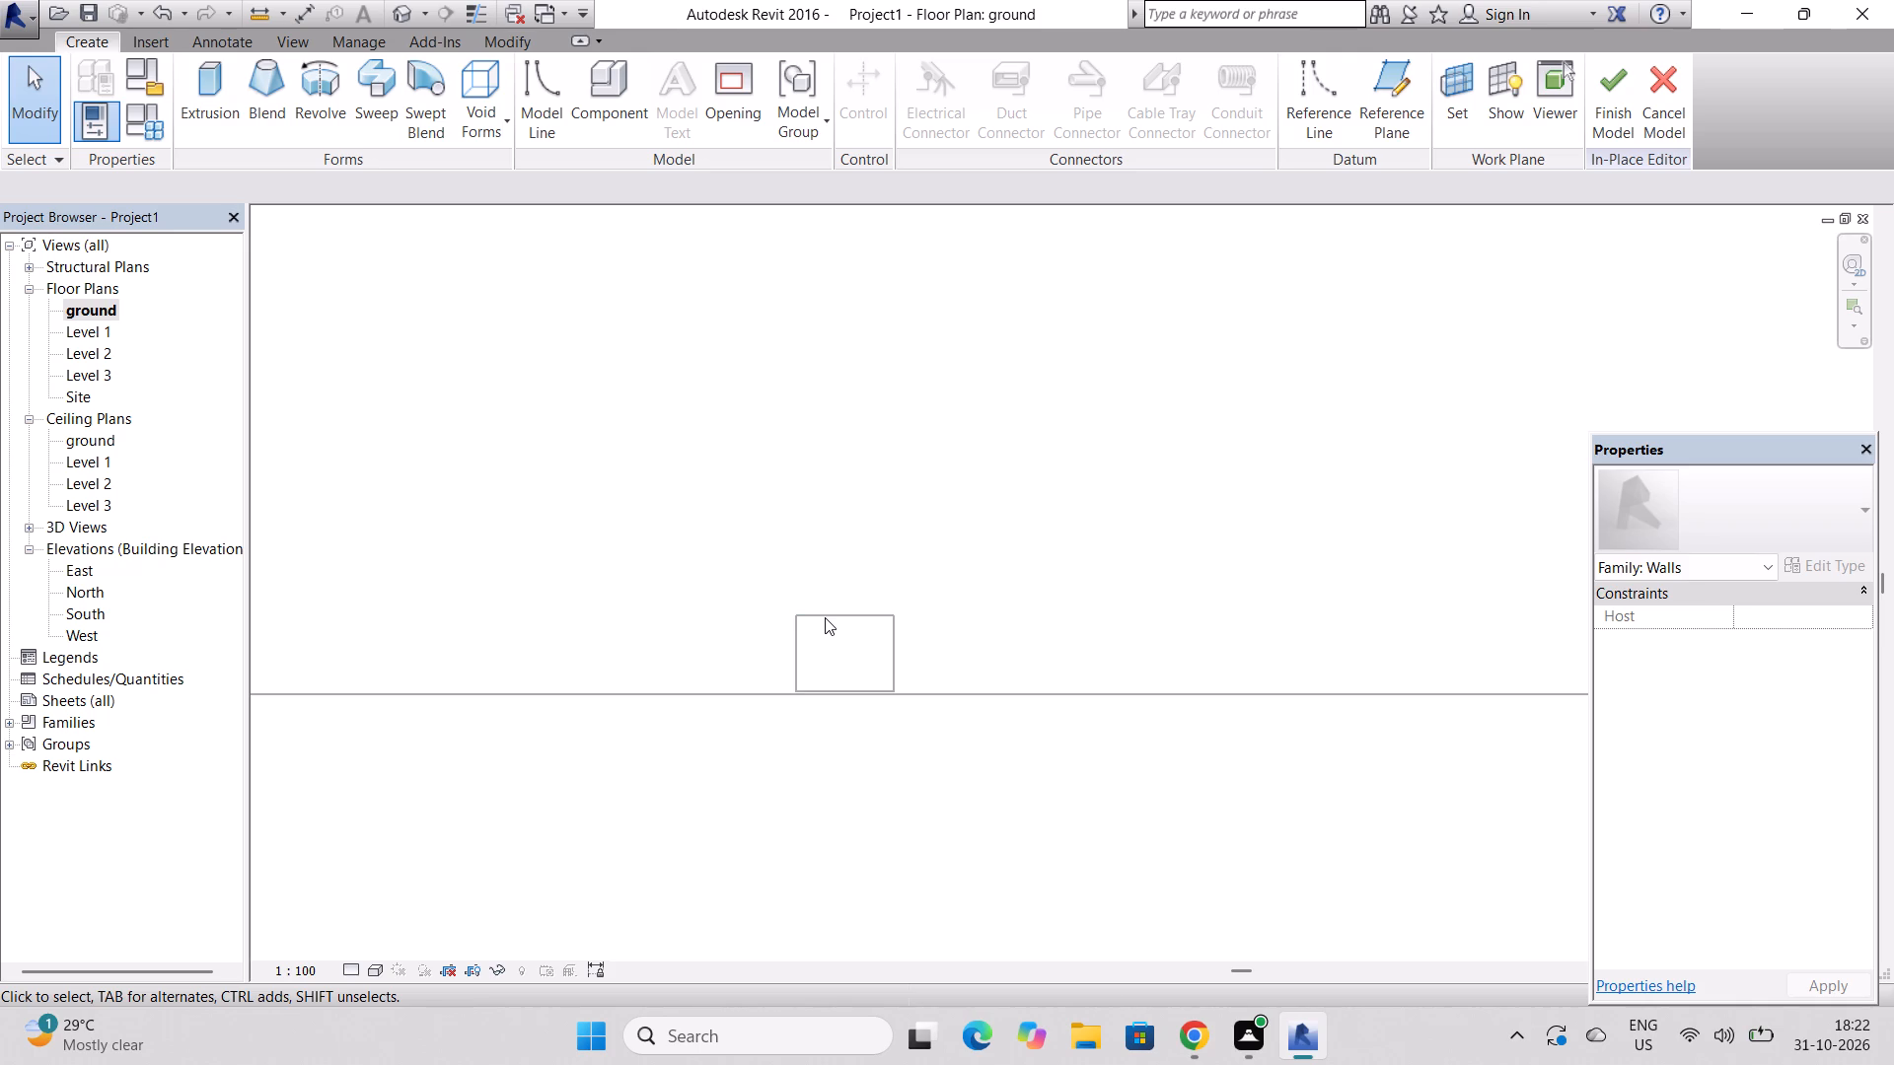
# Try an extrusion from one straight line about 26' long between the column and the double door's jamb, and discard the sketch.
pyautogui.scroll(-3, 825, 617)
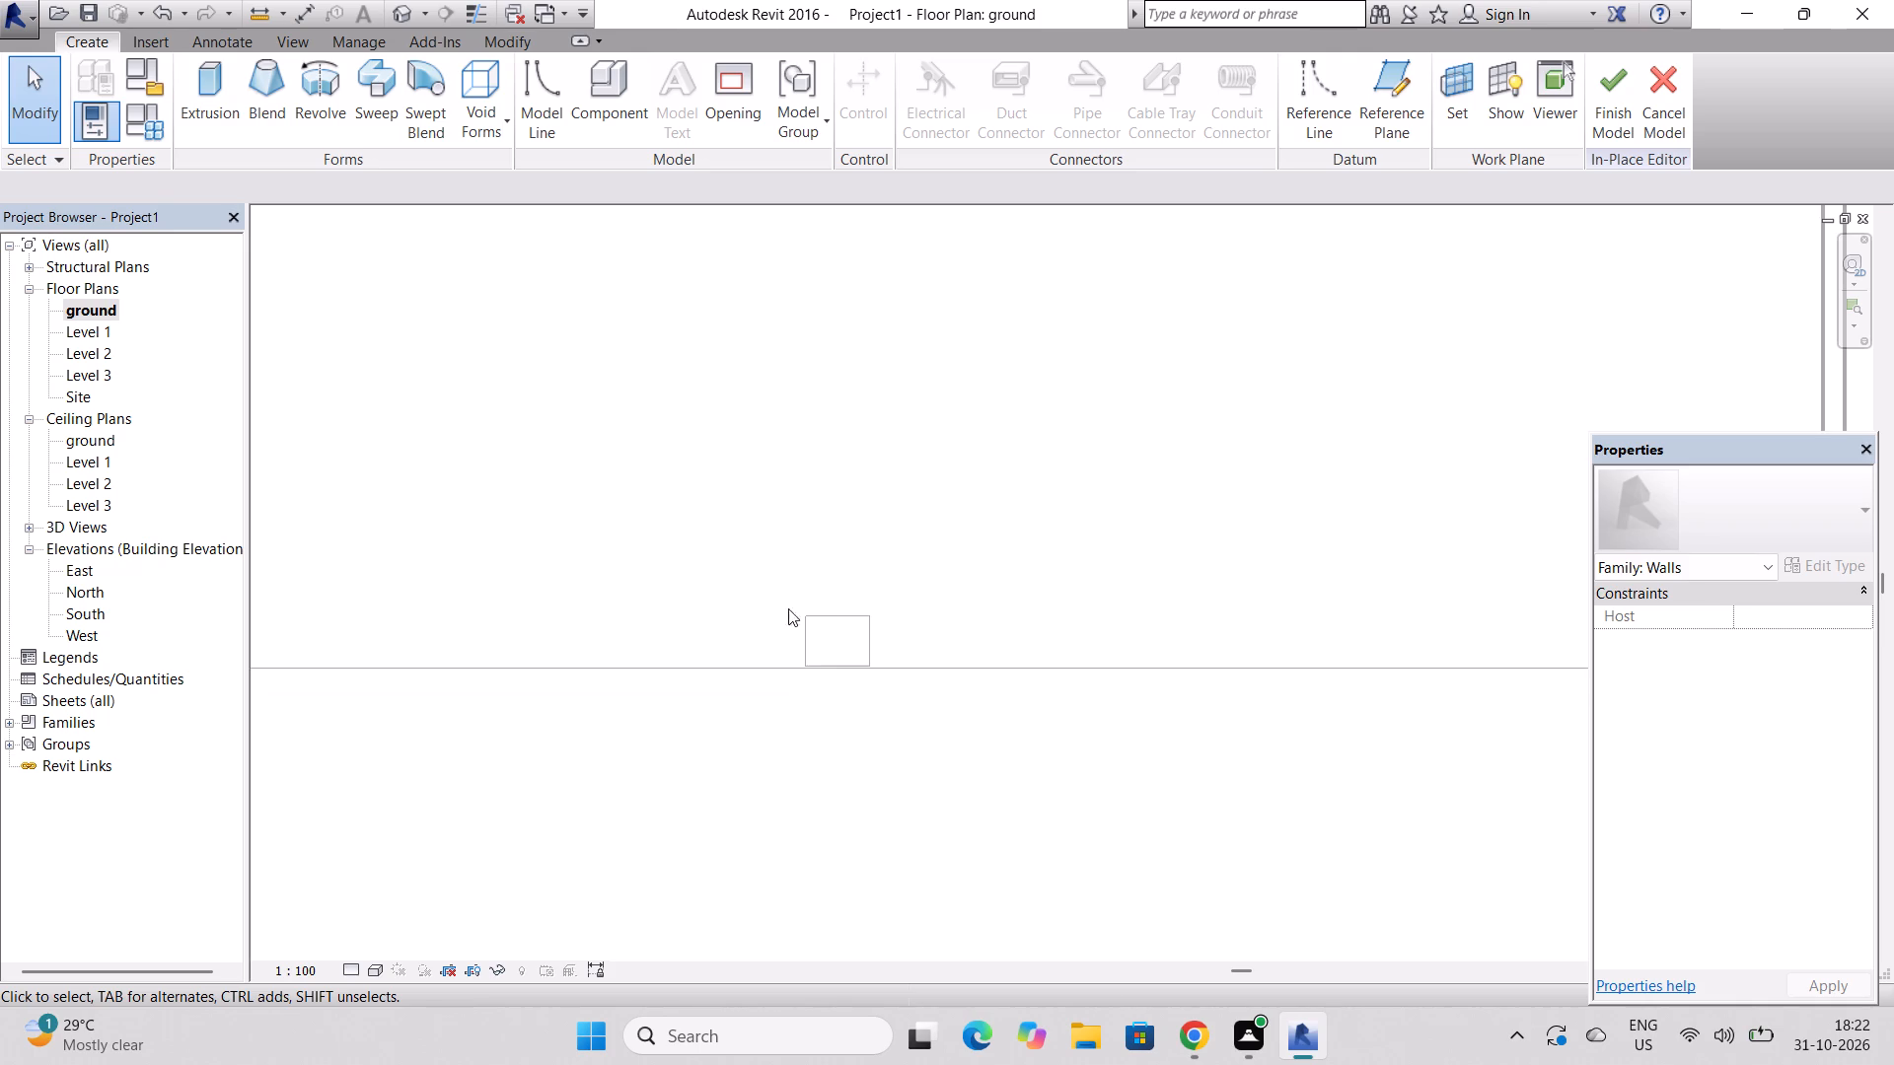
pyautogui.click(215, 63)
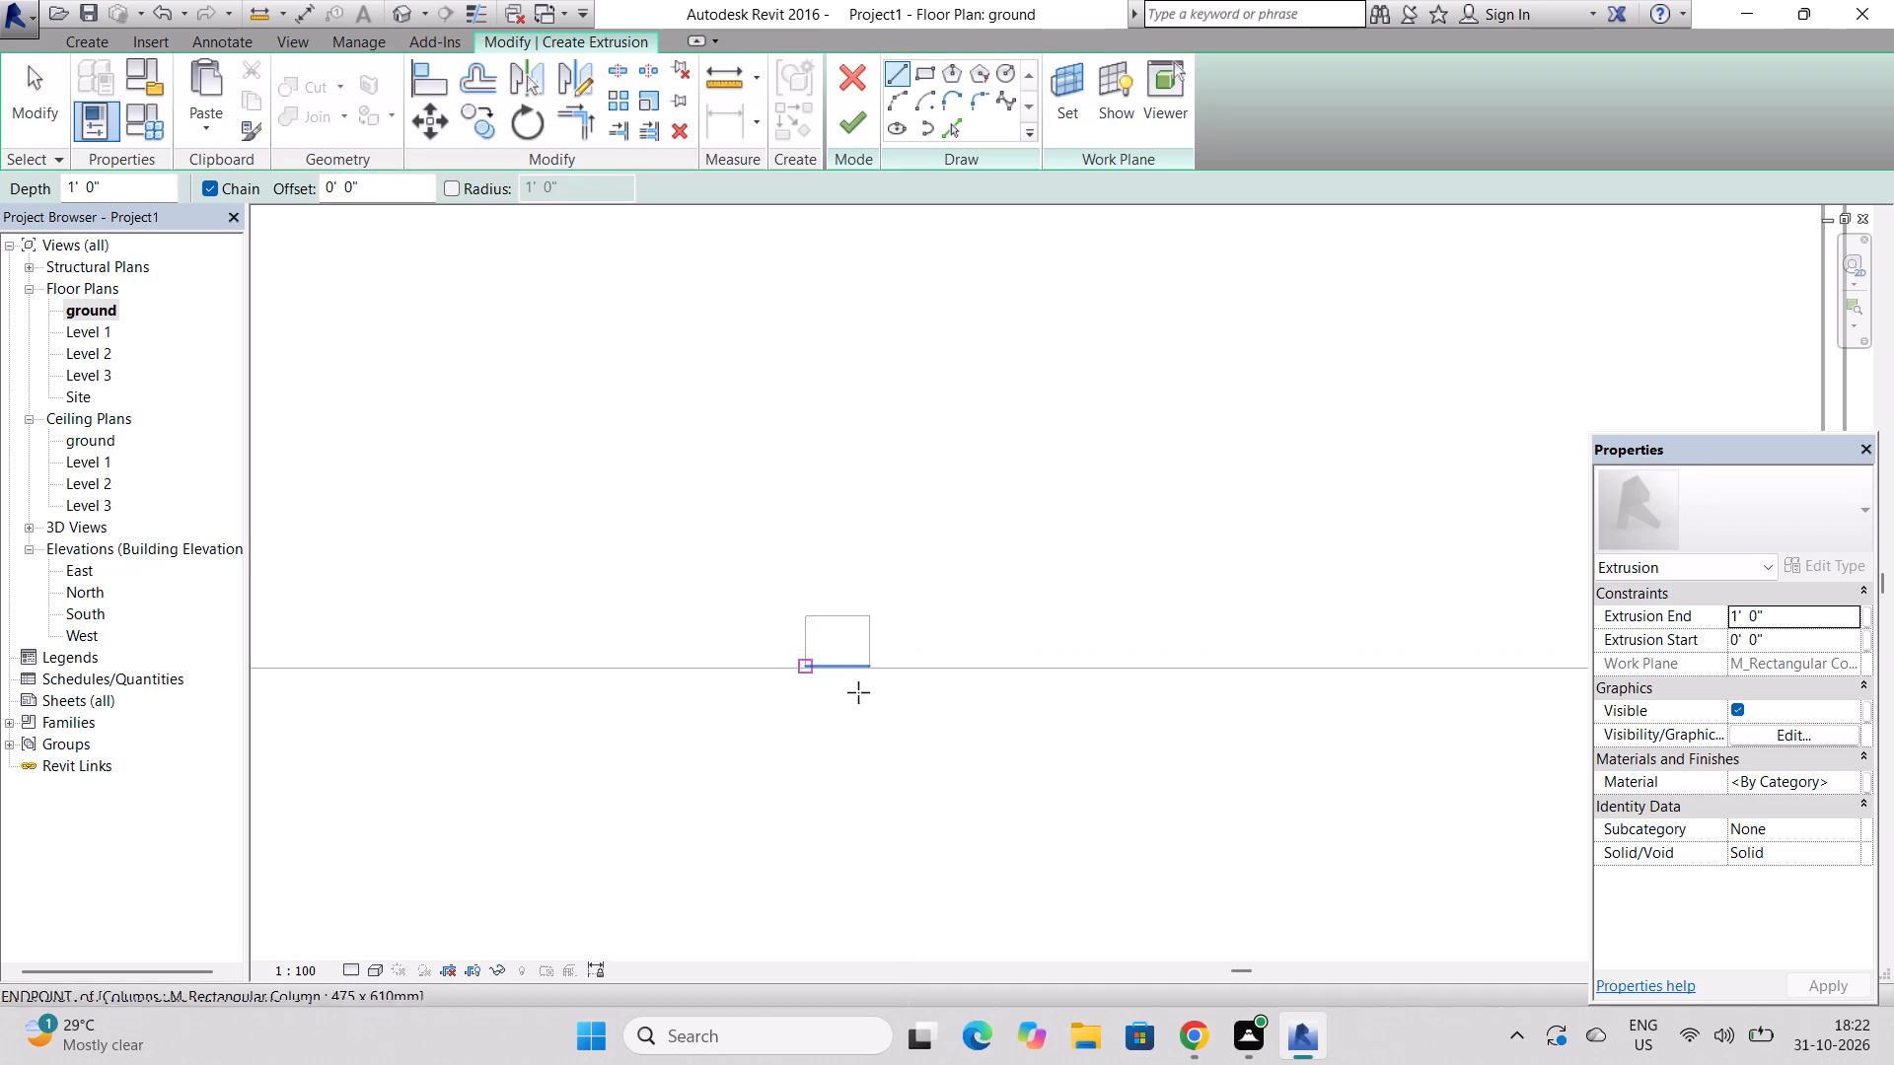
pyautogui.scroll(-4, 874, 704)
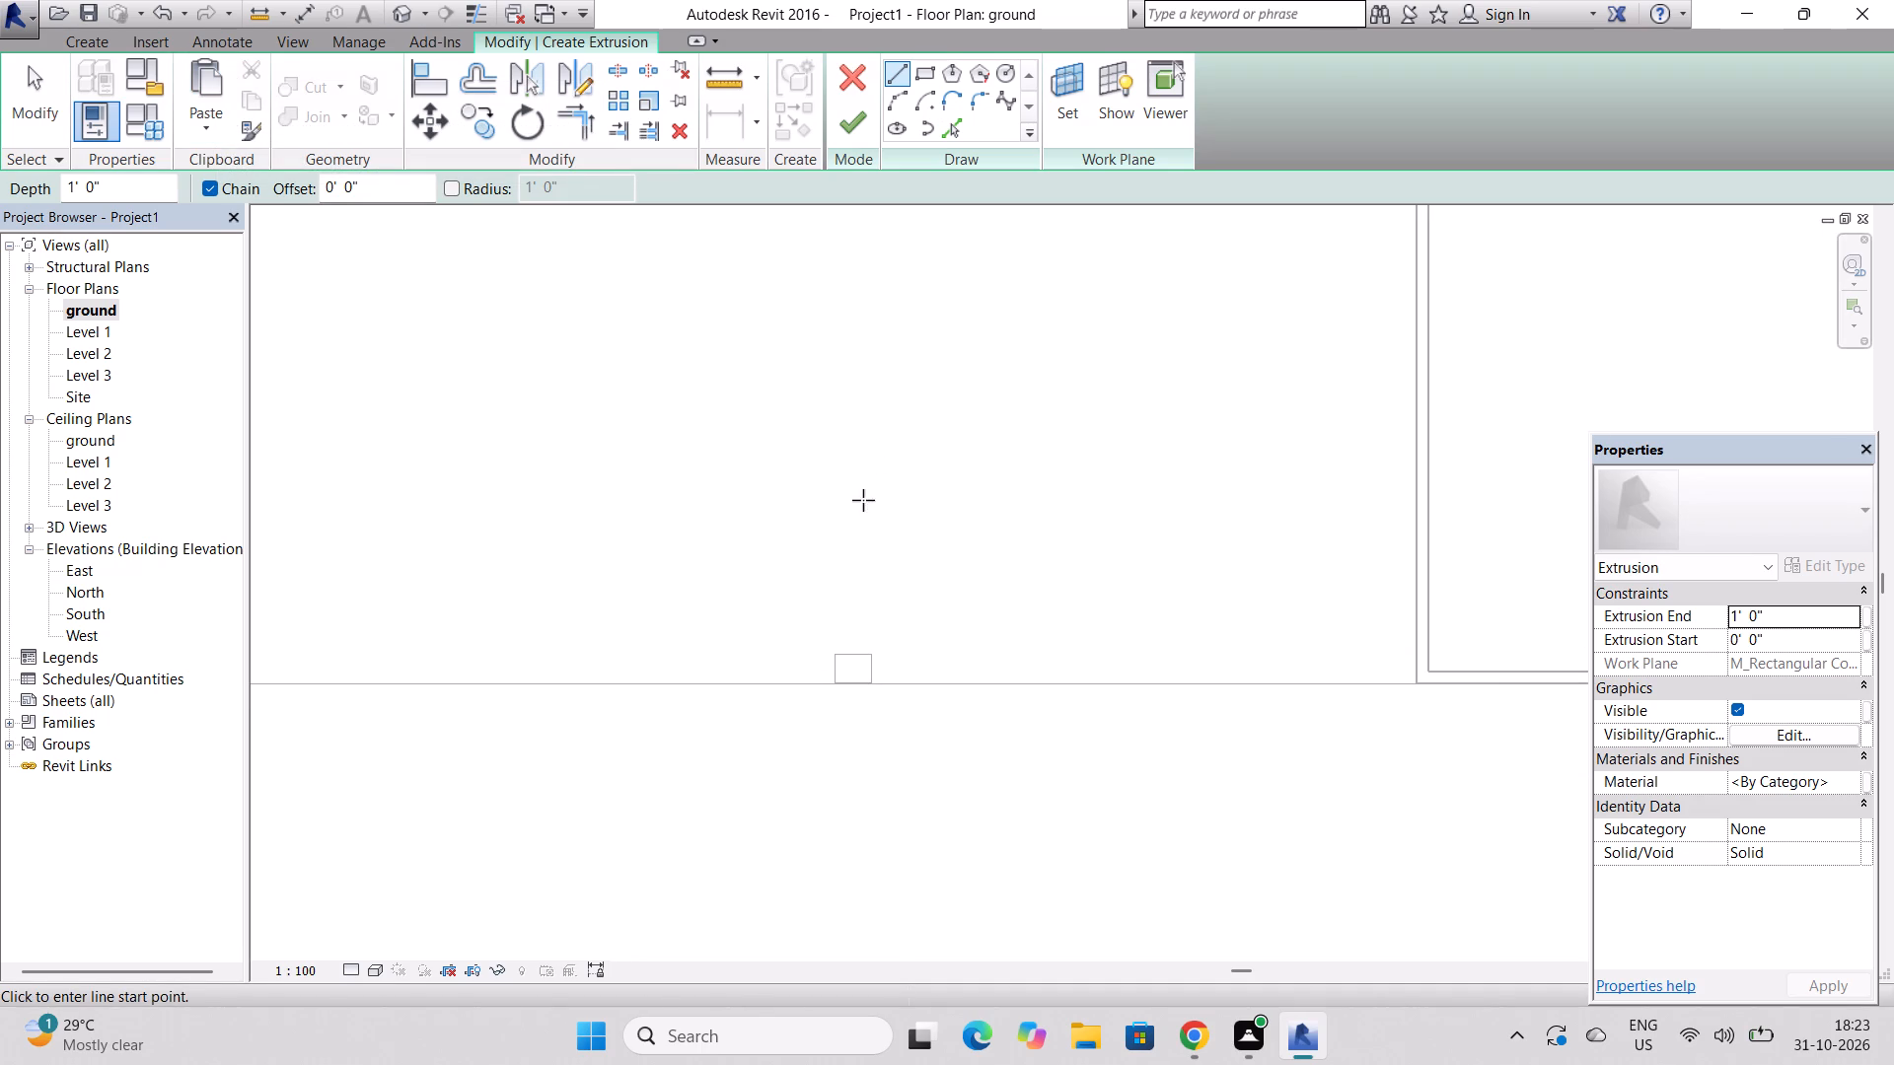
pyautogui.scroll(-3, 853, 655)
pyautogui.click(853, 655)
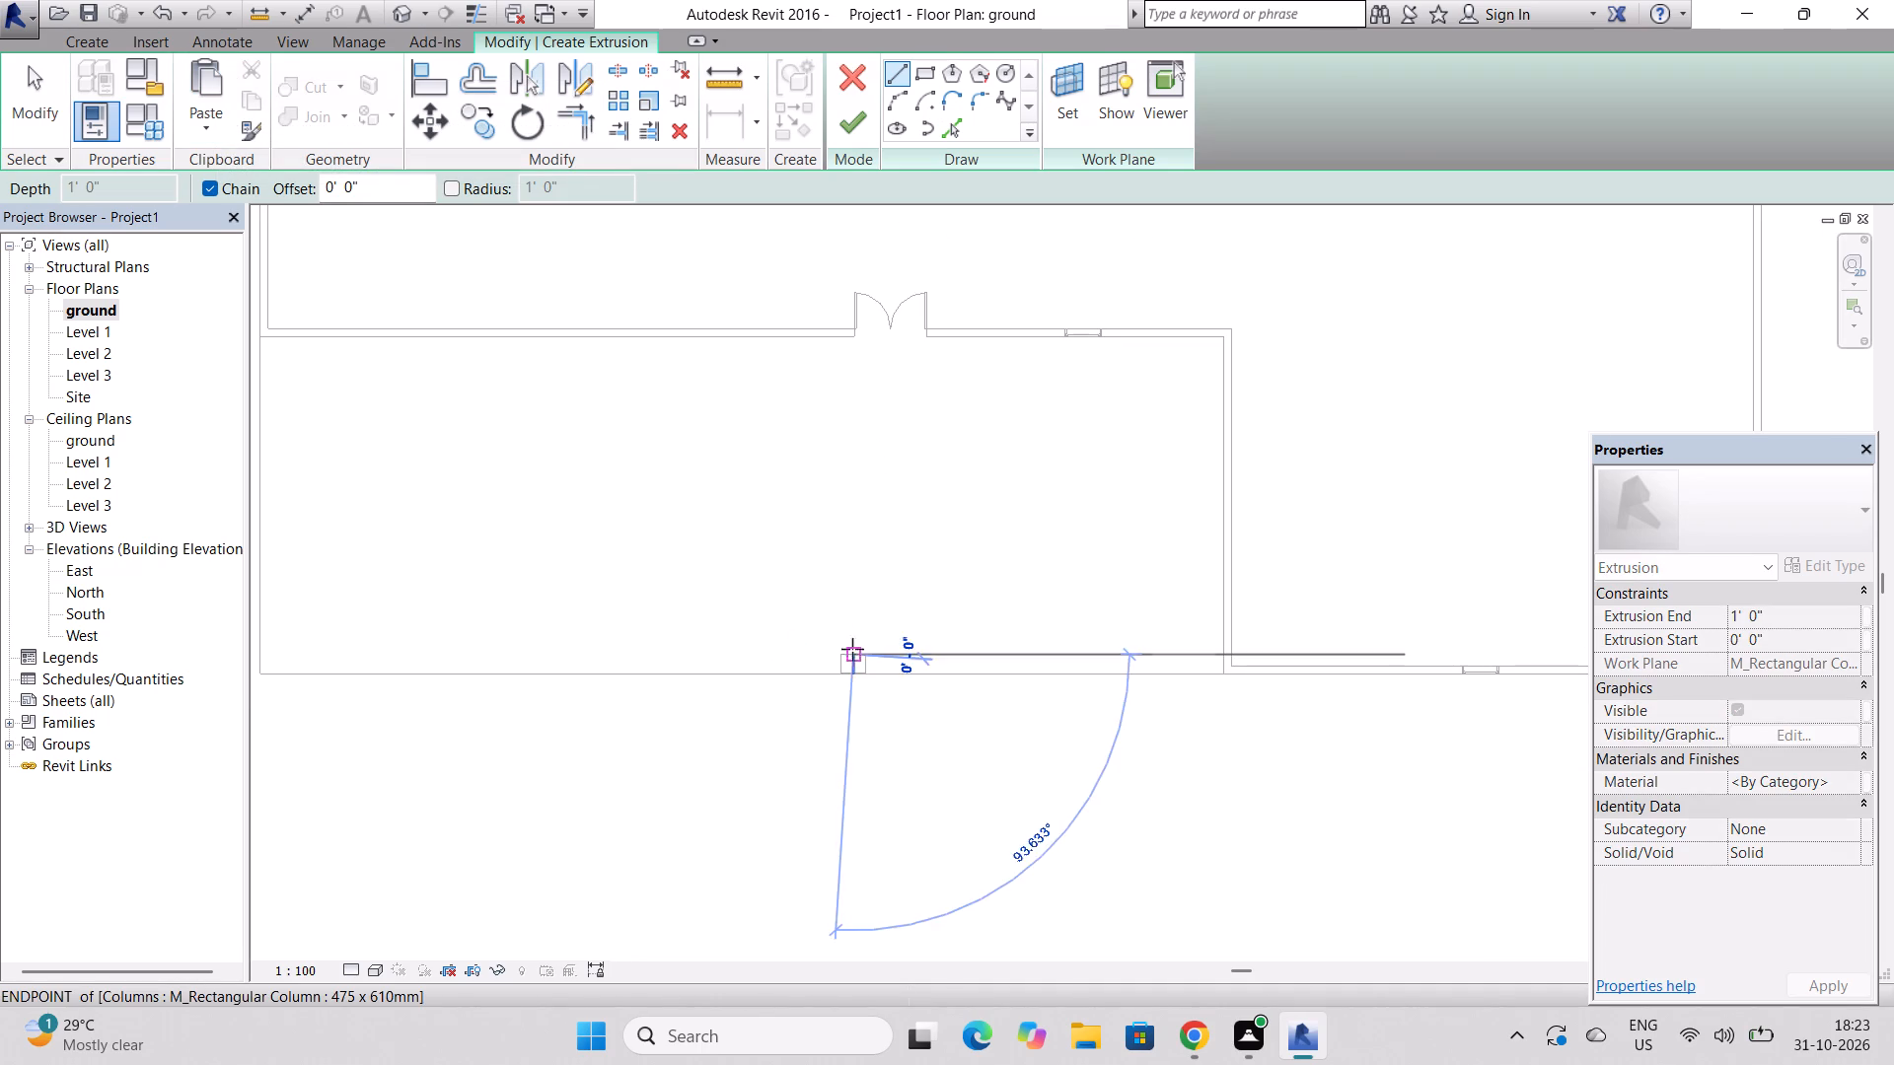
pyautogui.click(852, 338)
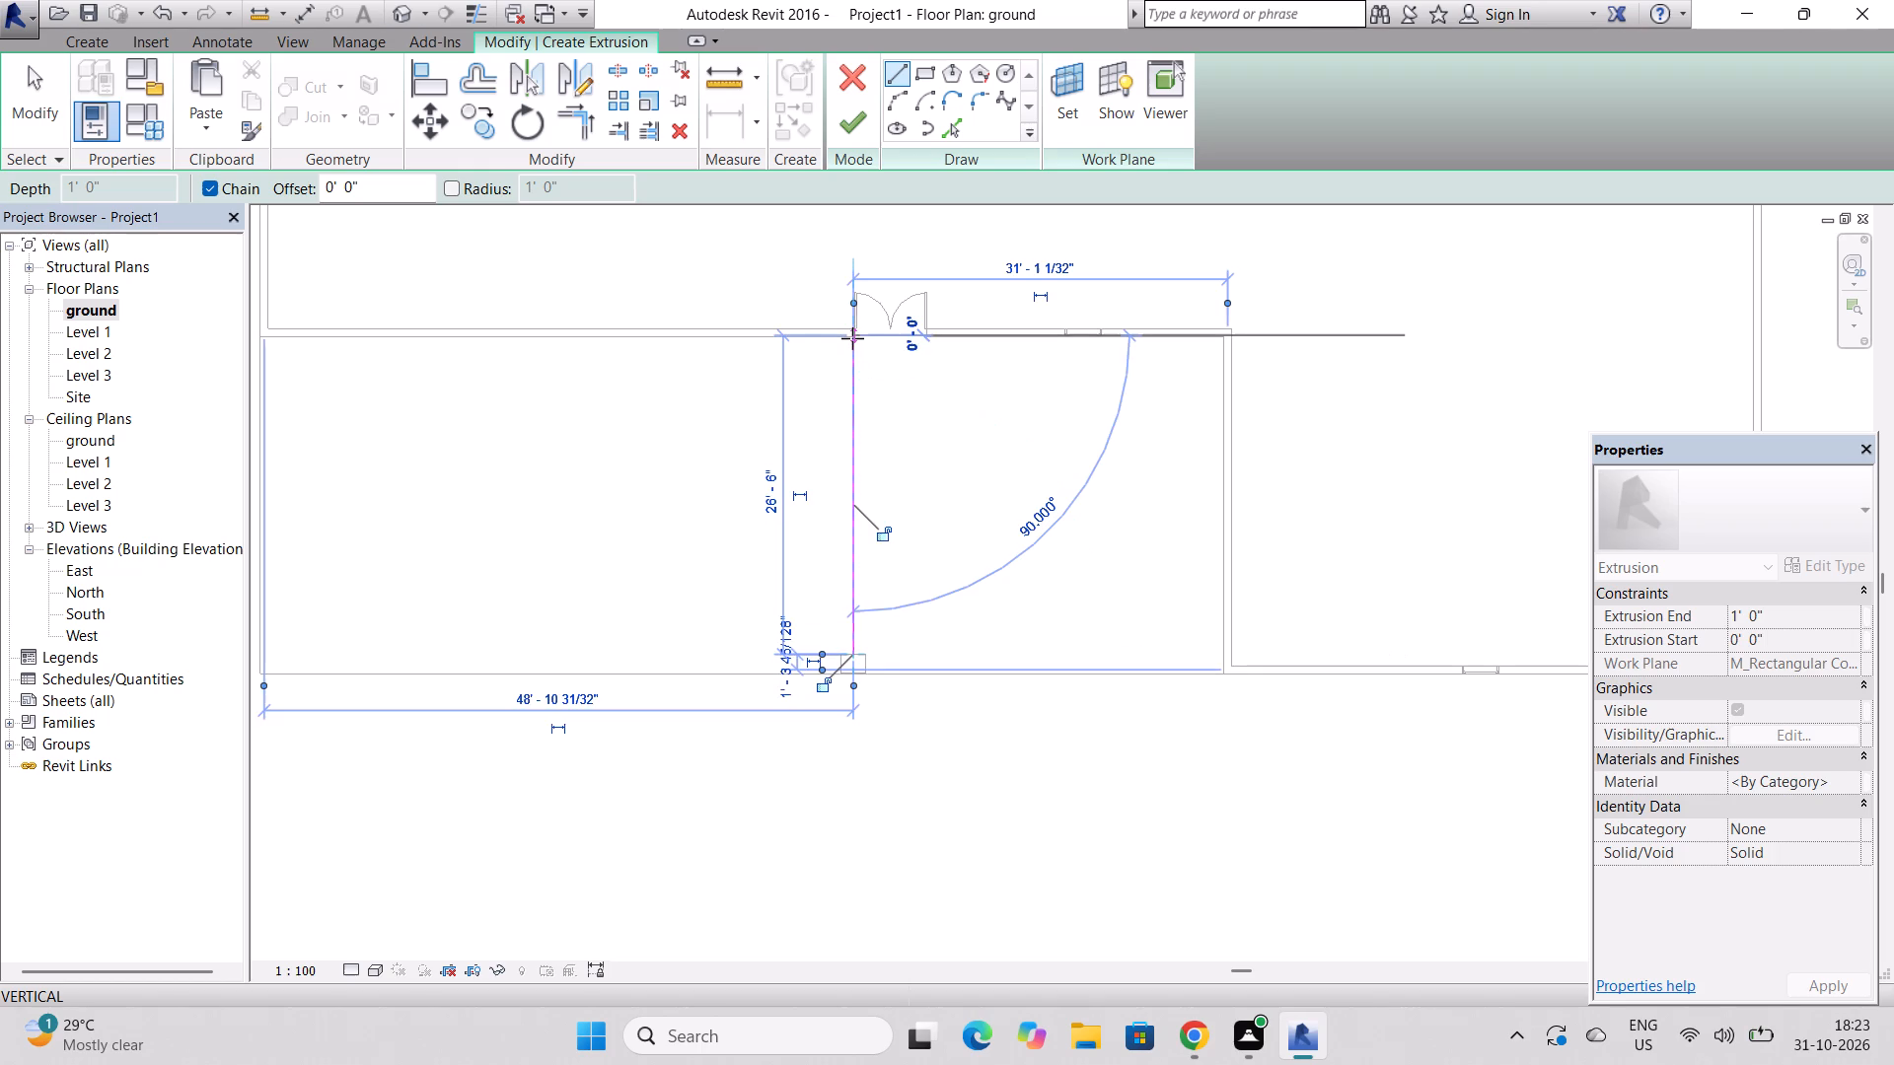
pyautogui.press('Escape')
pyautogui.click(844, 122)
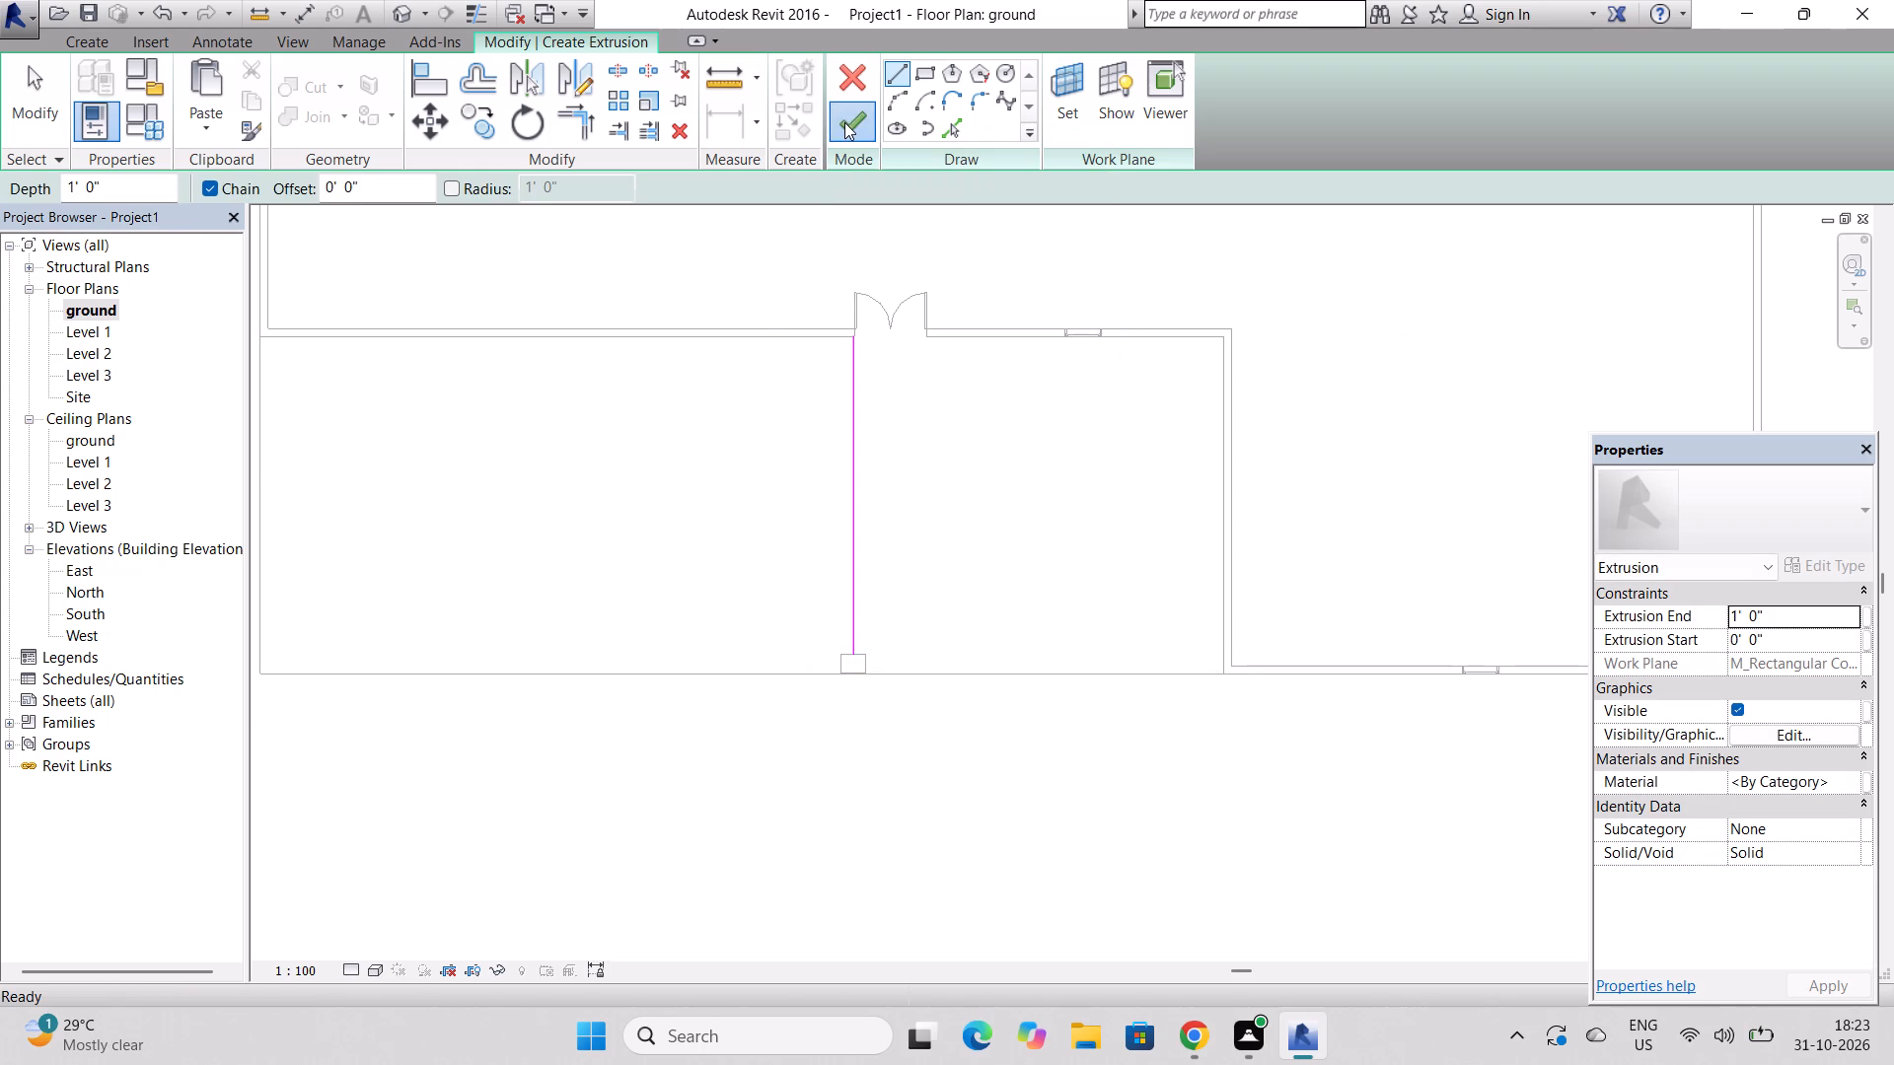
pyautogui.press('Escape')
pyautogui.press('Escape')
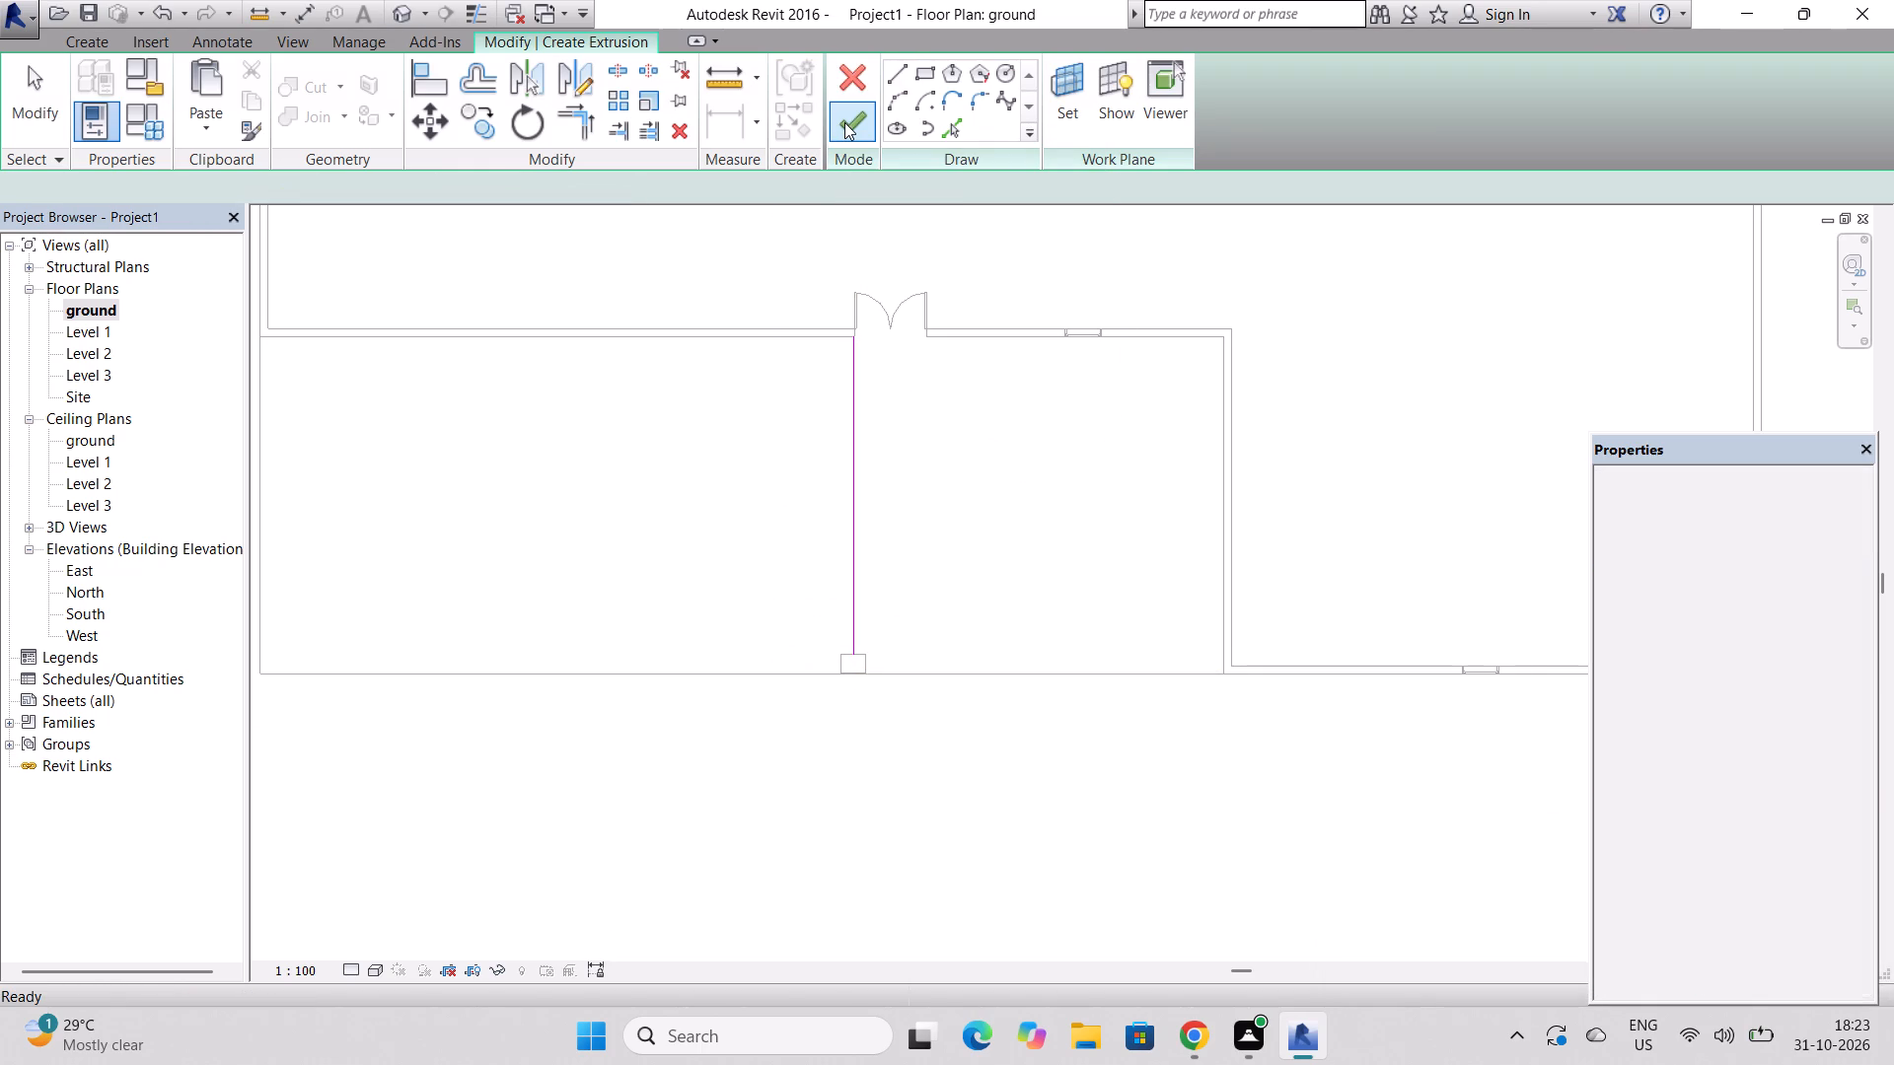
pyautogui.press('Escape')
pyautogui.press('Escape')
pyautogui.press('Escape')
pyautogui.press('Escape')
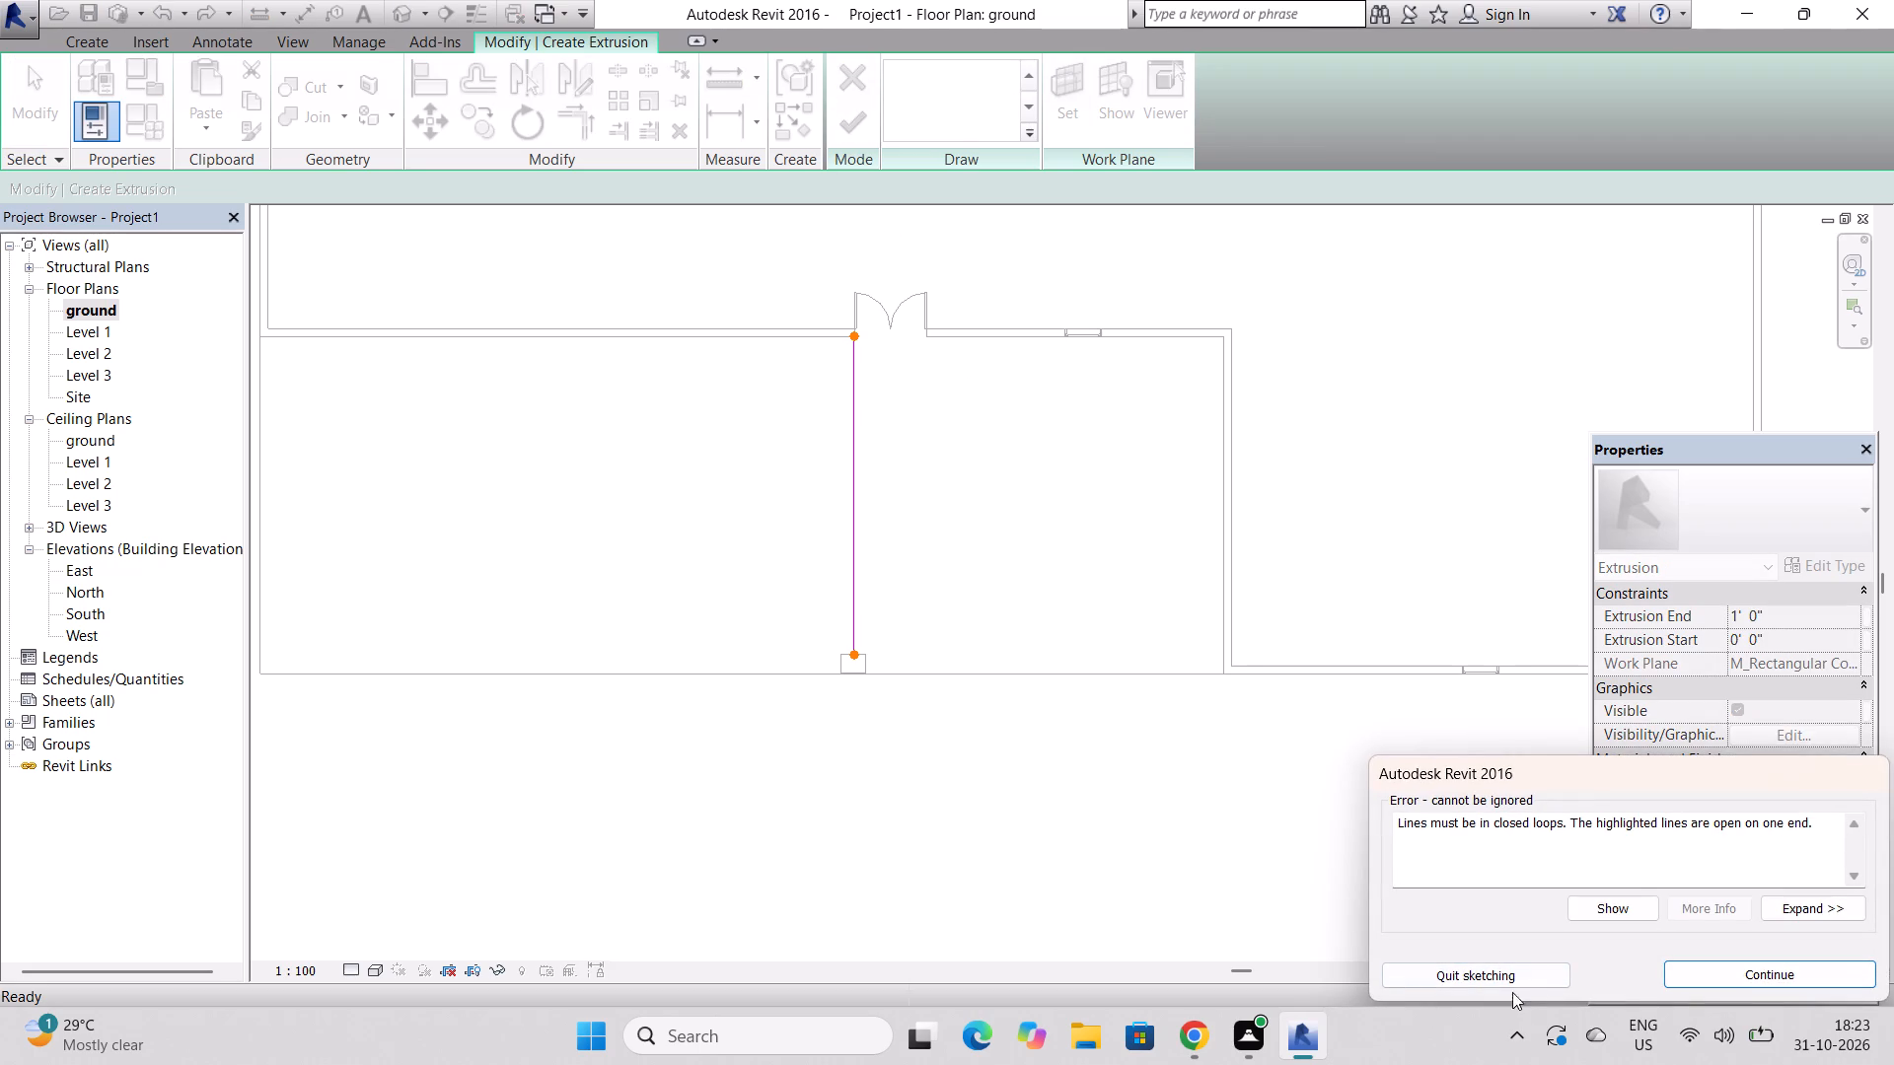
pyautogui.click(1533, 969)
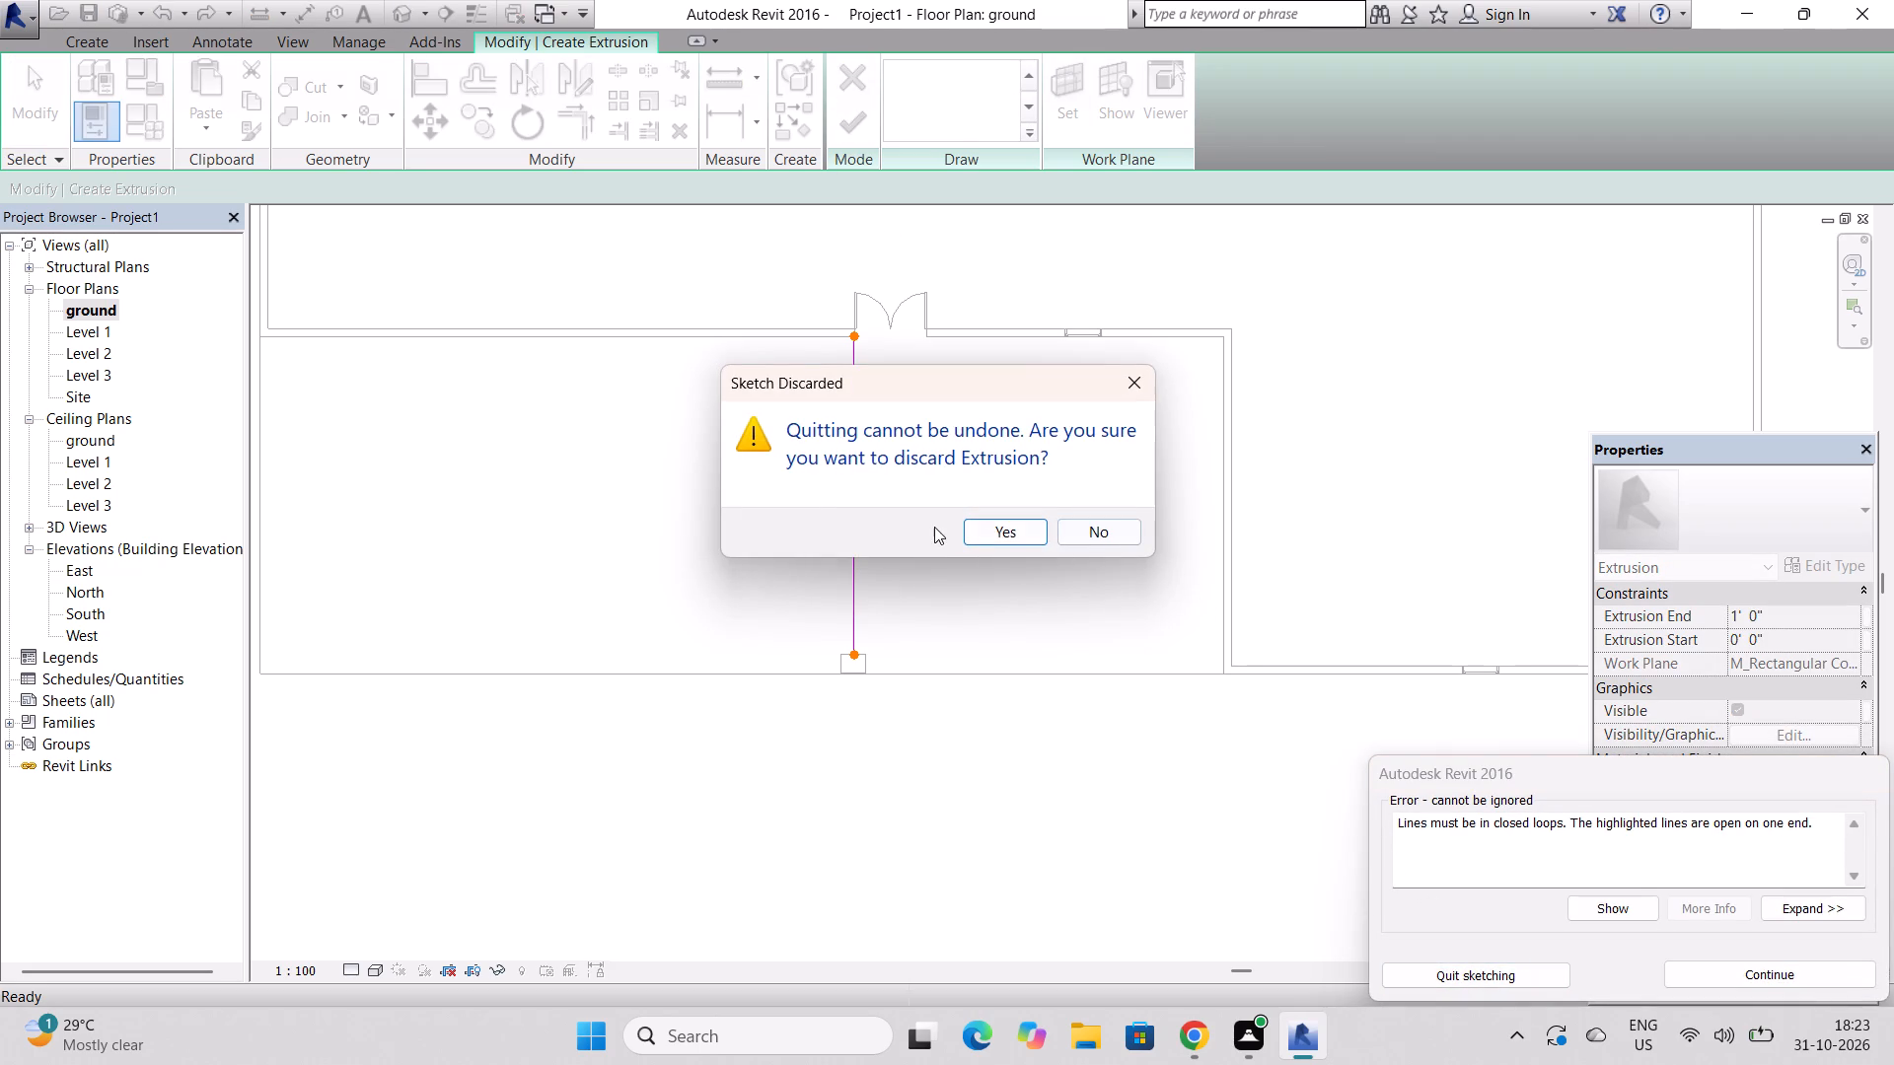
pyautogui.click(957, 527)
# Keep the extrusion sketch open and delete the single line between the column and the double door.
pyautogui.click(1136, 379)
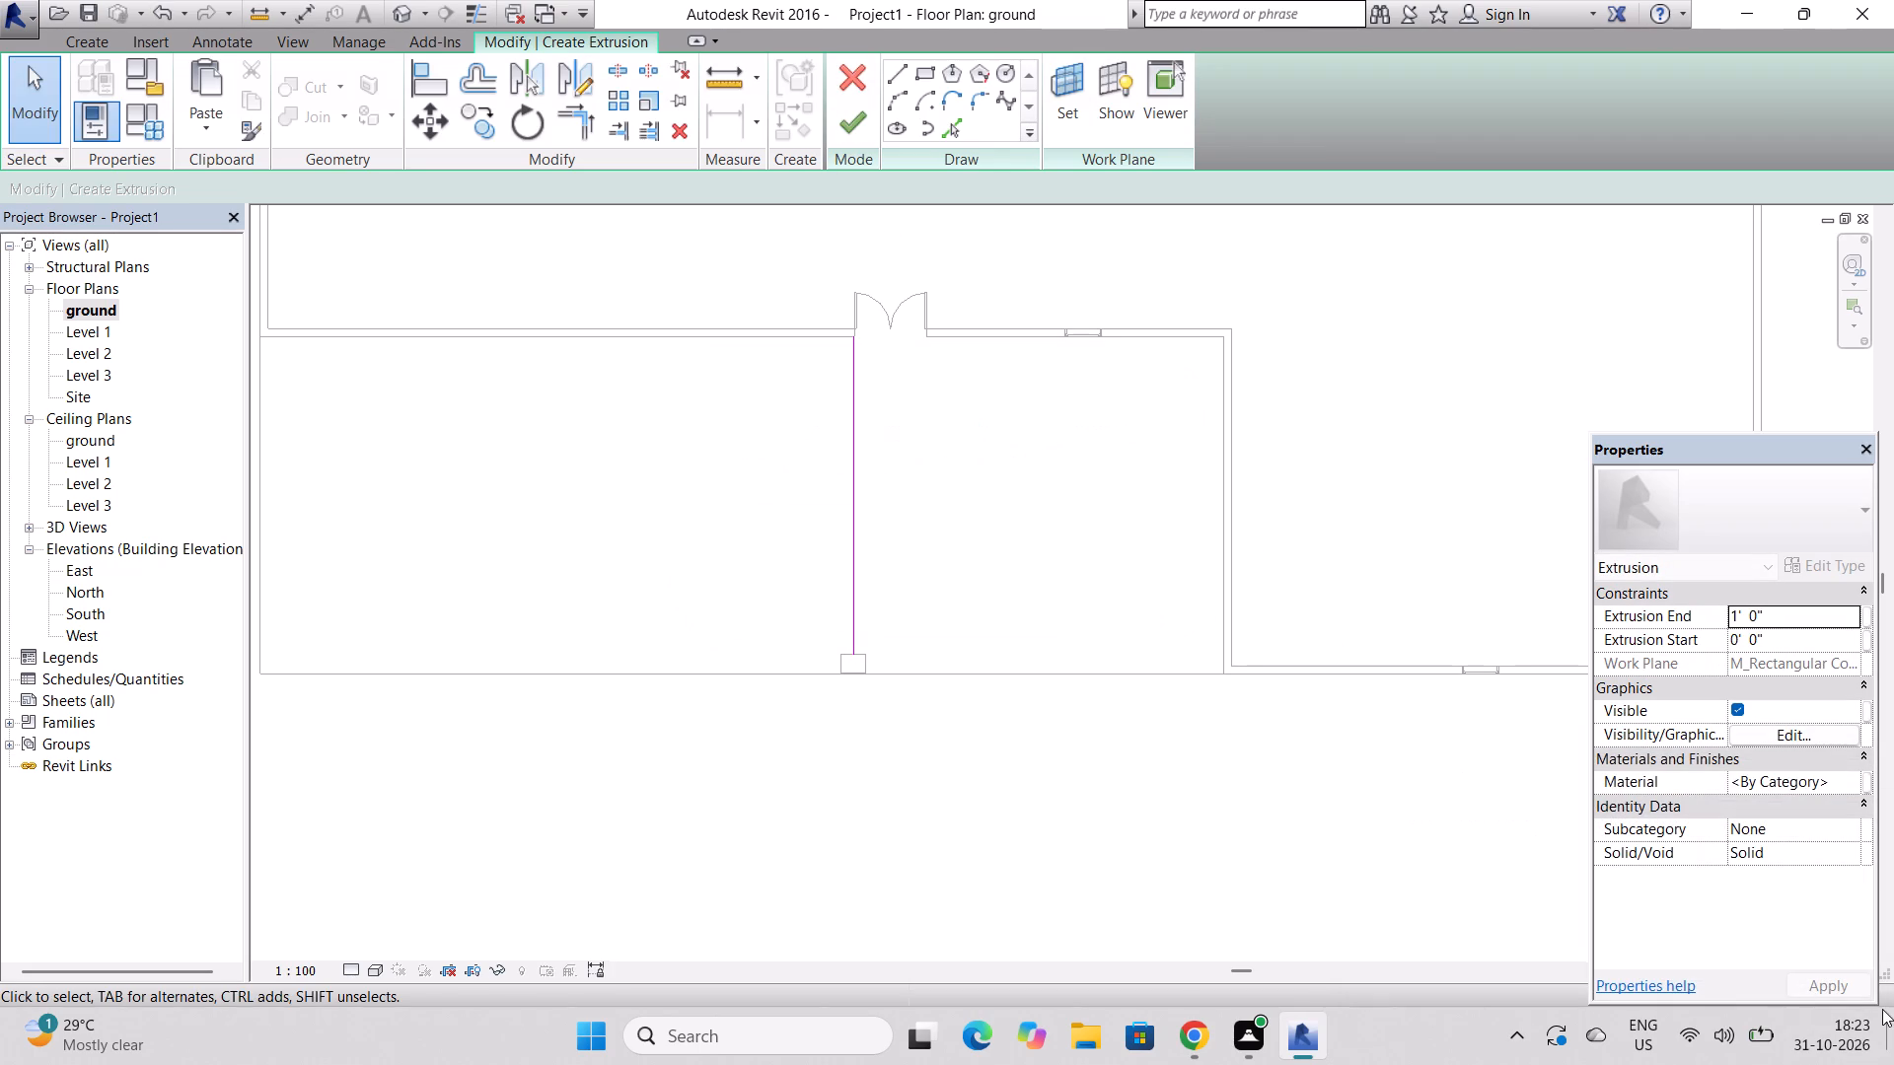
pyautogui.click(849, 577)
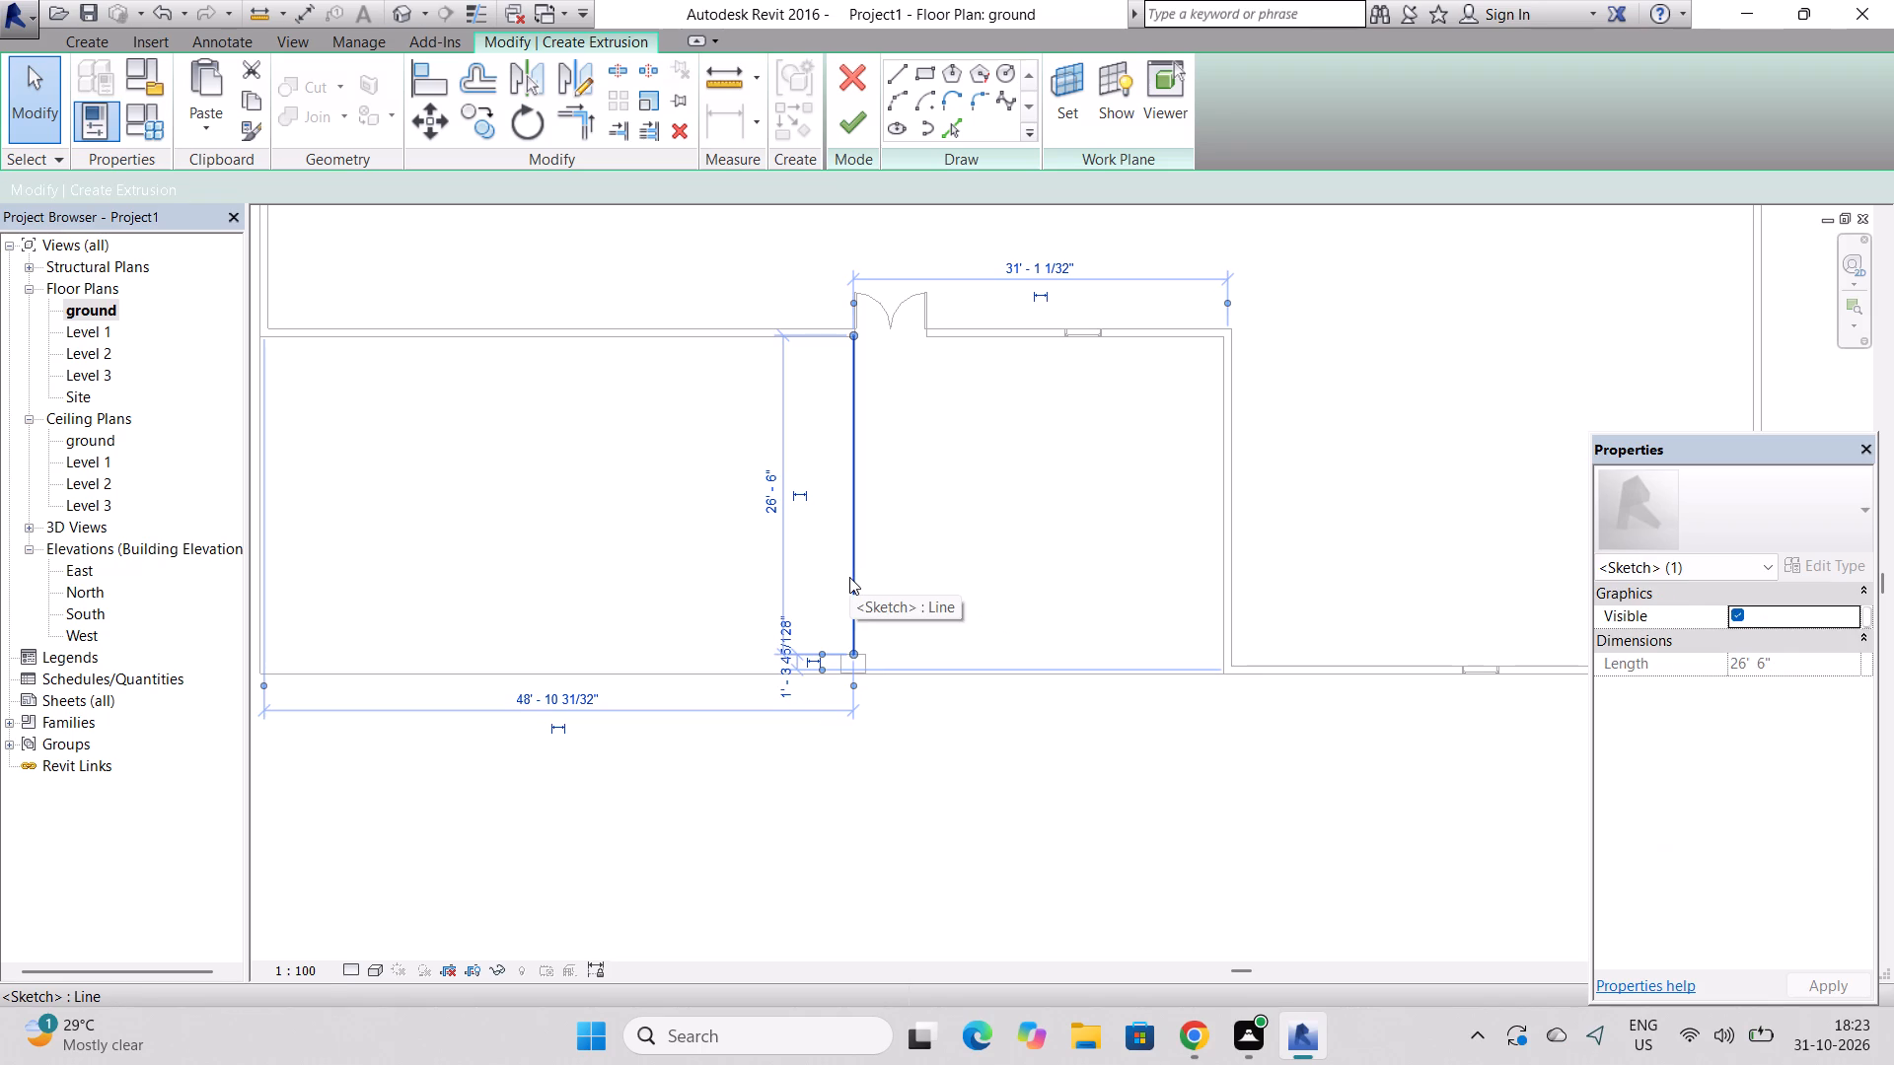
pyautogui.press('Delete')
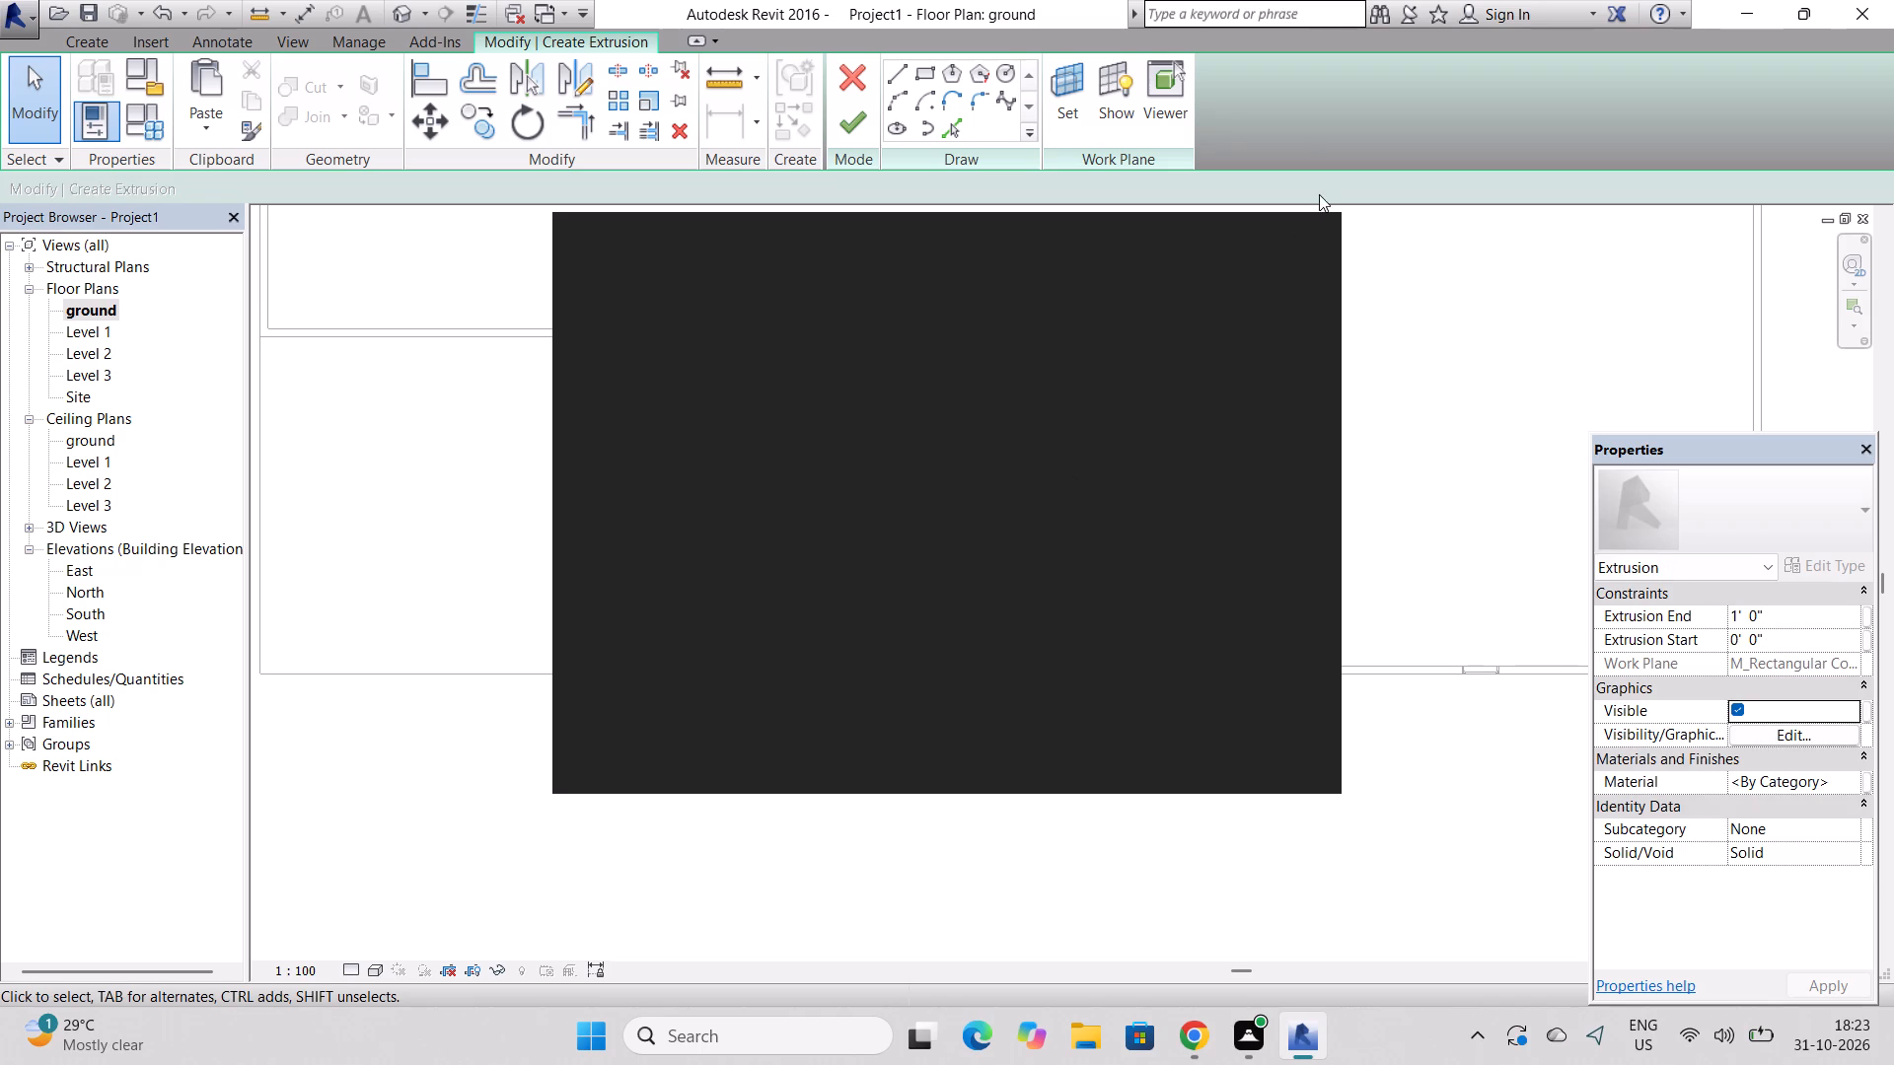
pyautogui.click(1296, 248)
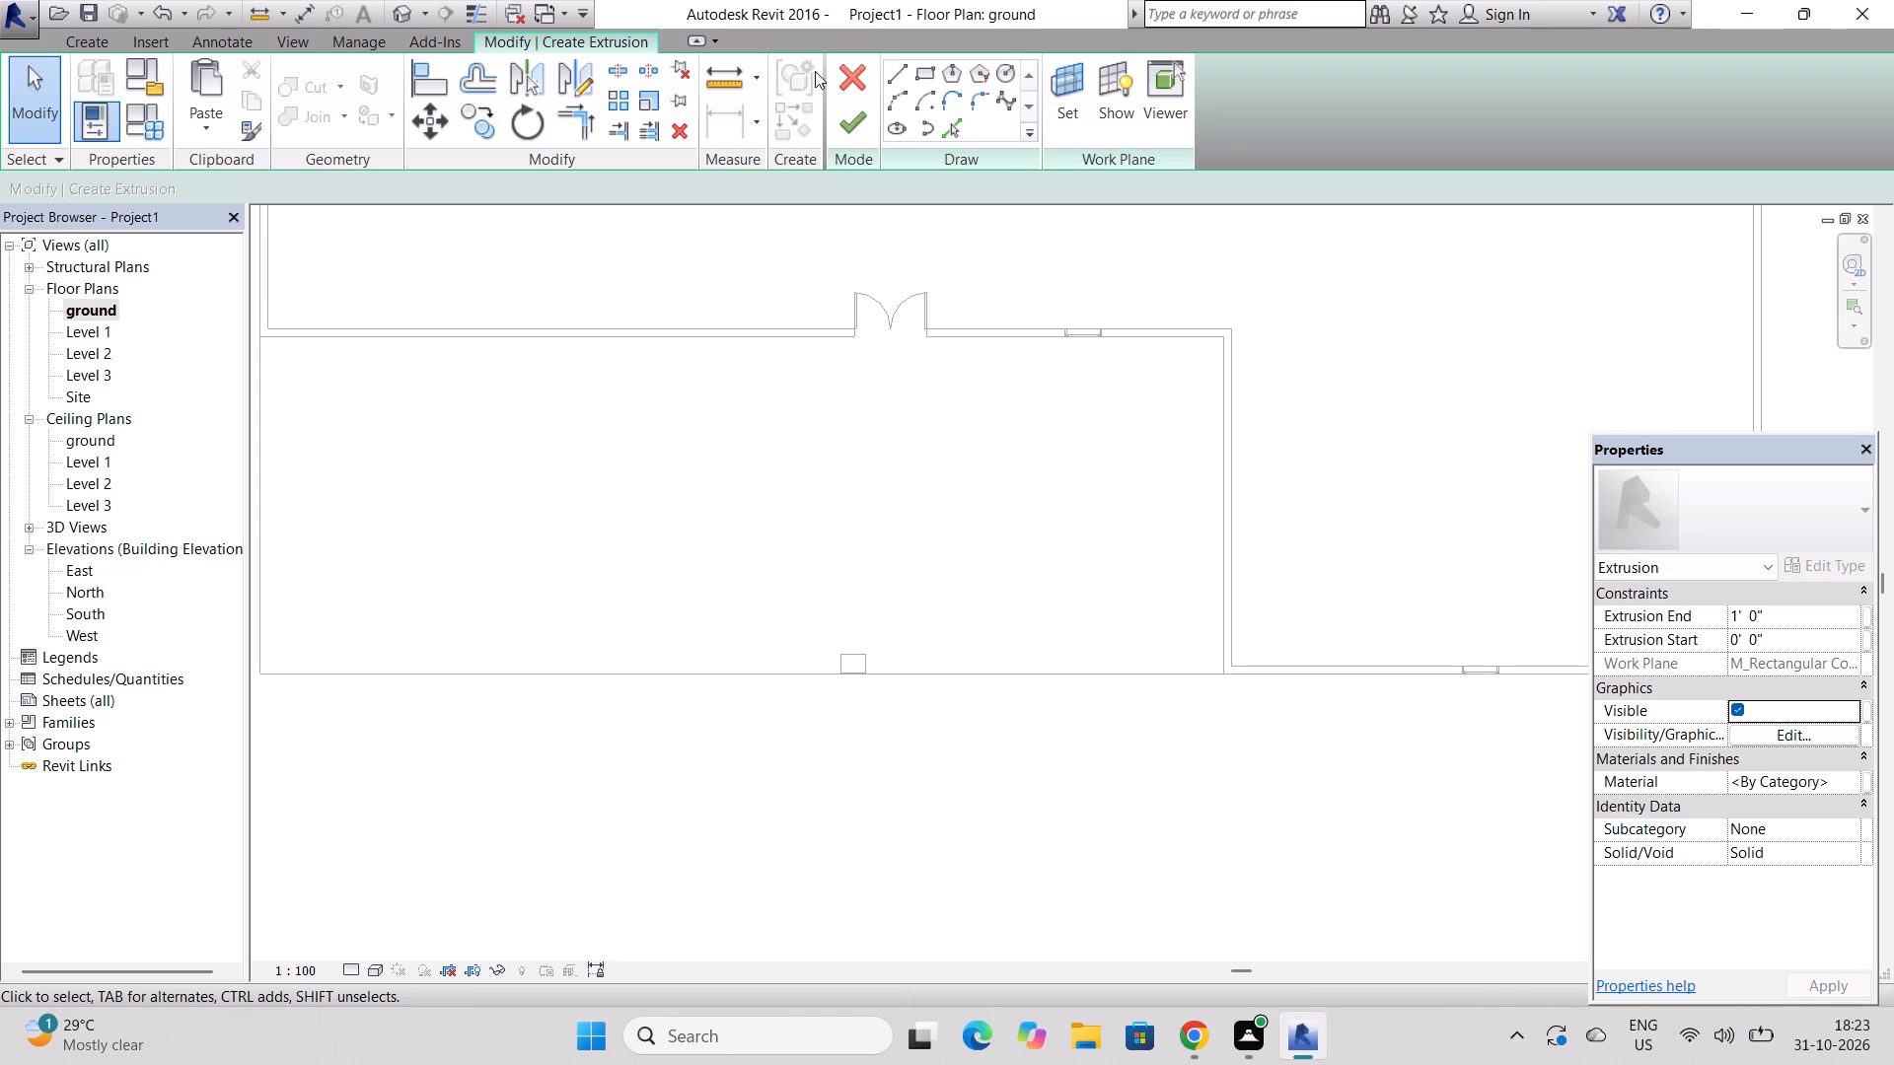
# Sketch a rectangle about 1'-1" by 26'-5" from the column's corner to the double door's jamb, and finish the in-place wall extrusion.
pyautogui.click(924, 75)
pyautogui.scroll(7, 866, 653)
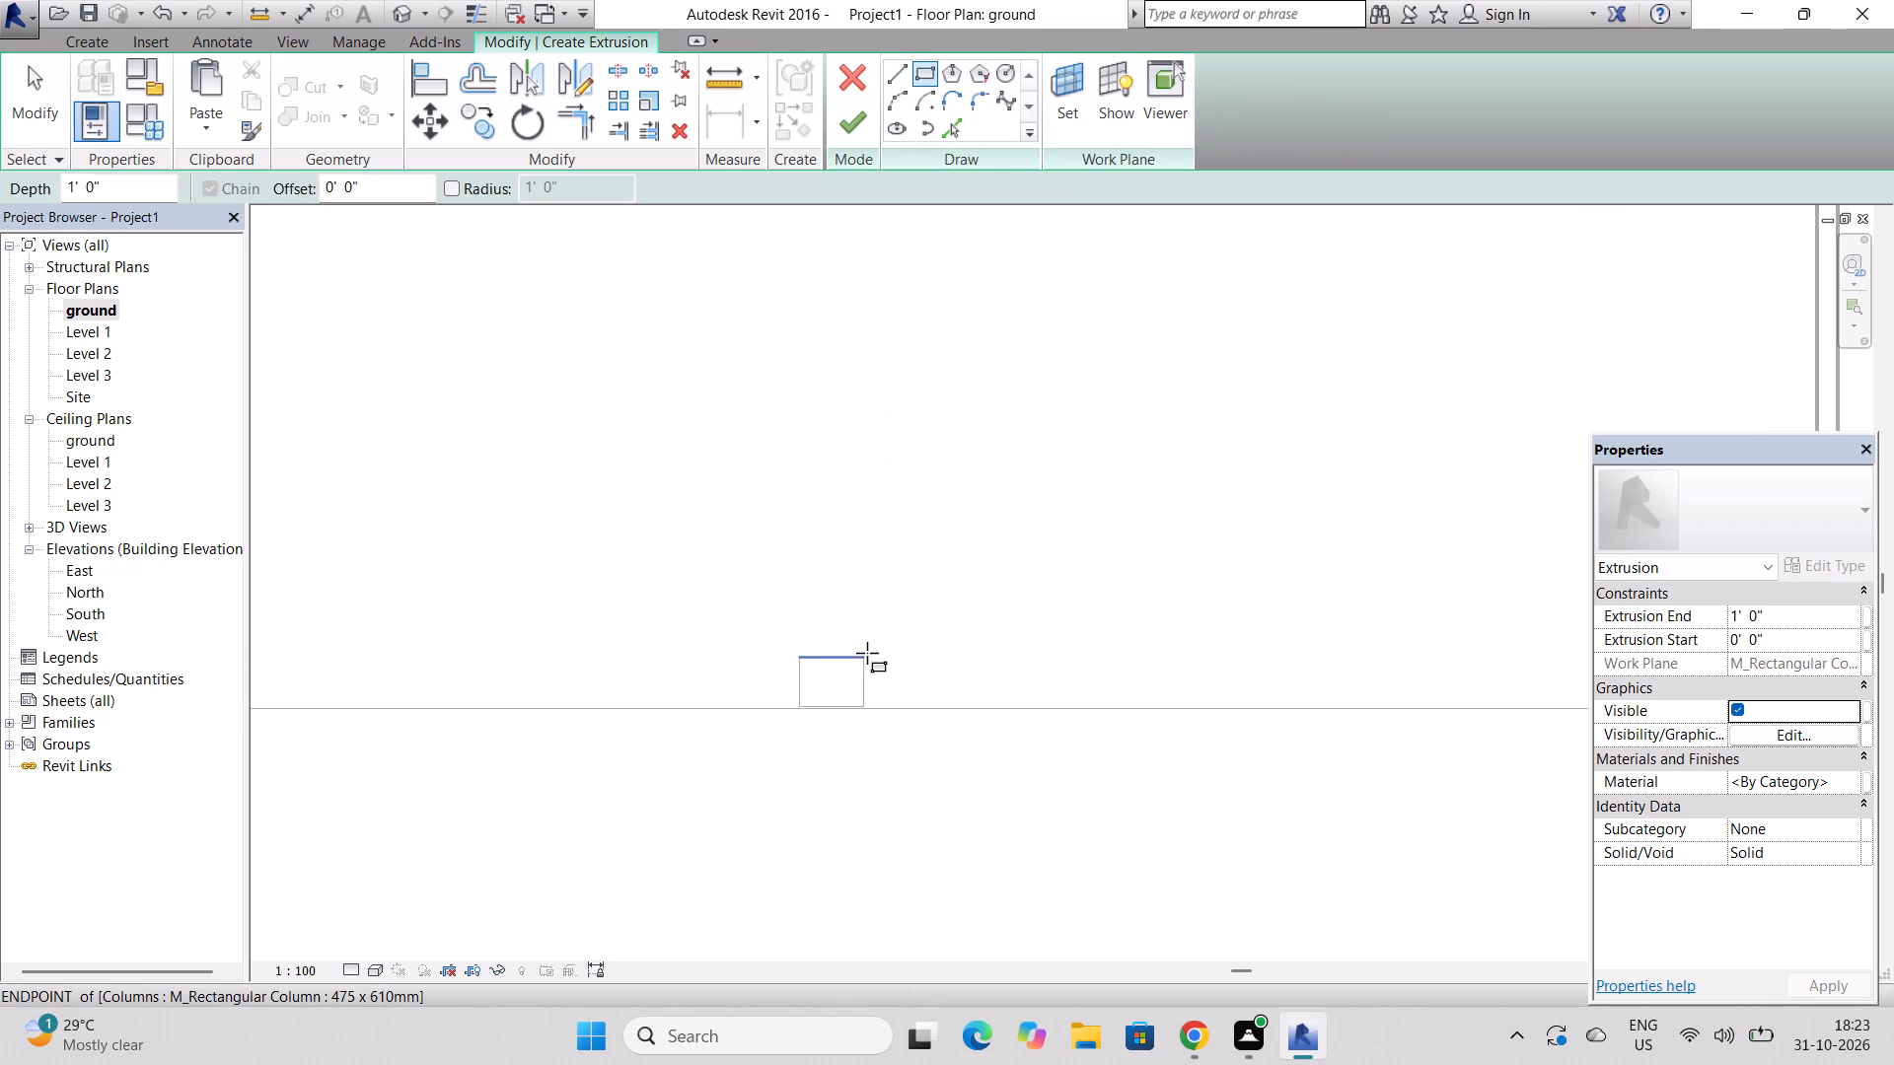
pyautogui.click(800, 659)
pyautogui.scroll(-7, 800, 659)
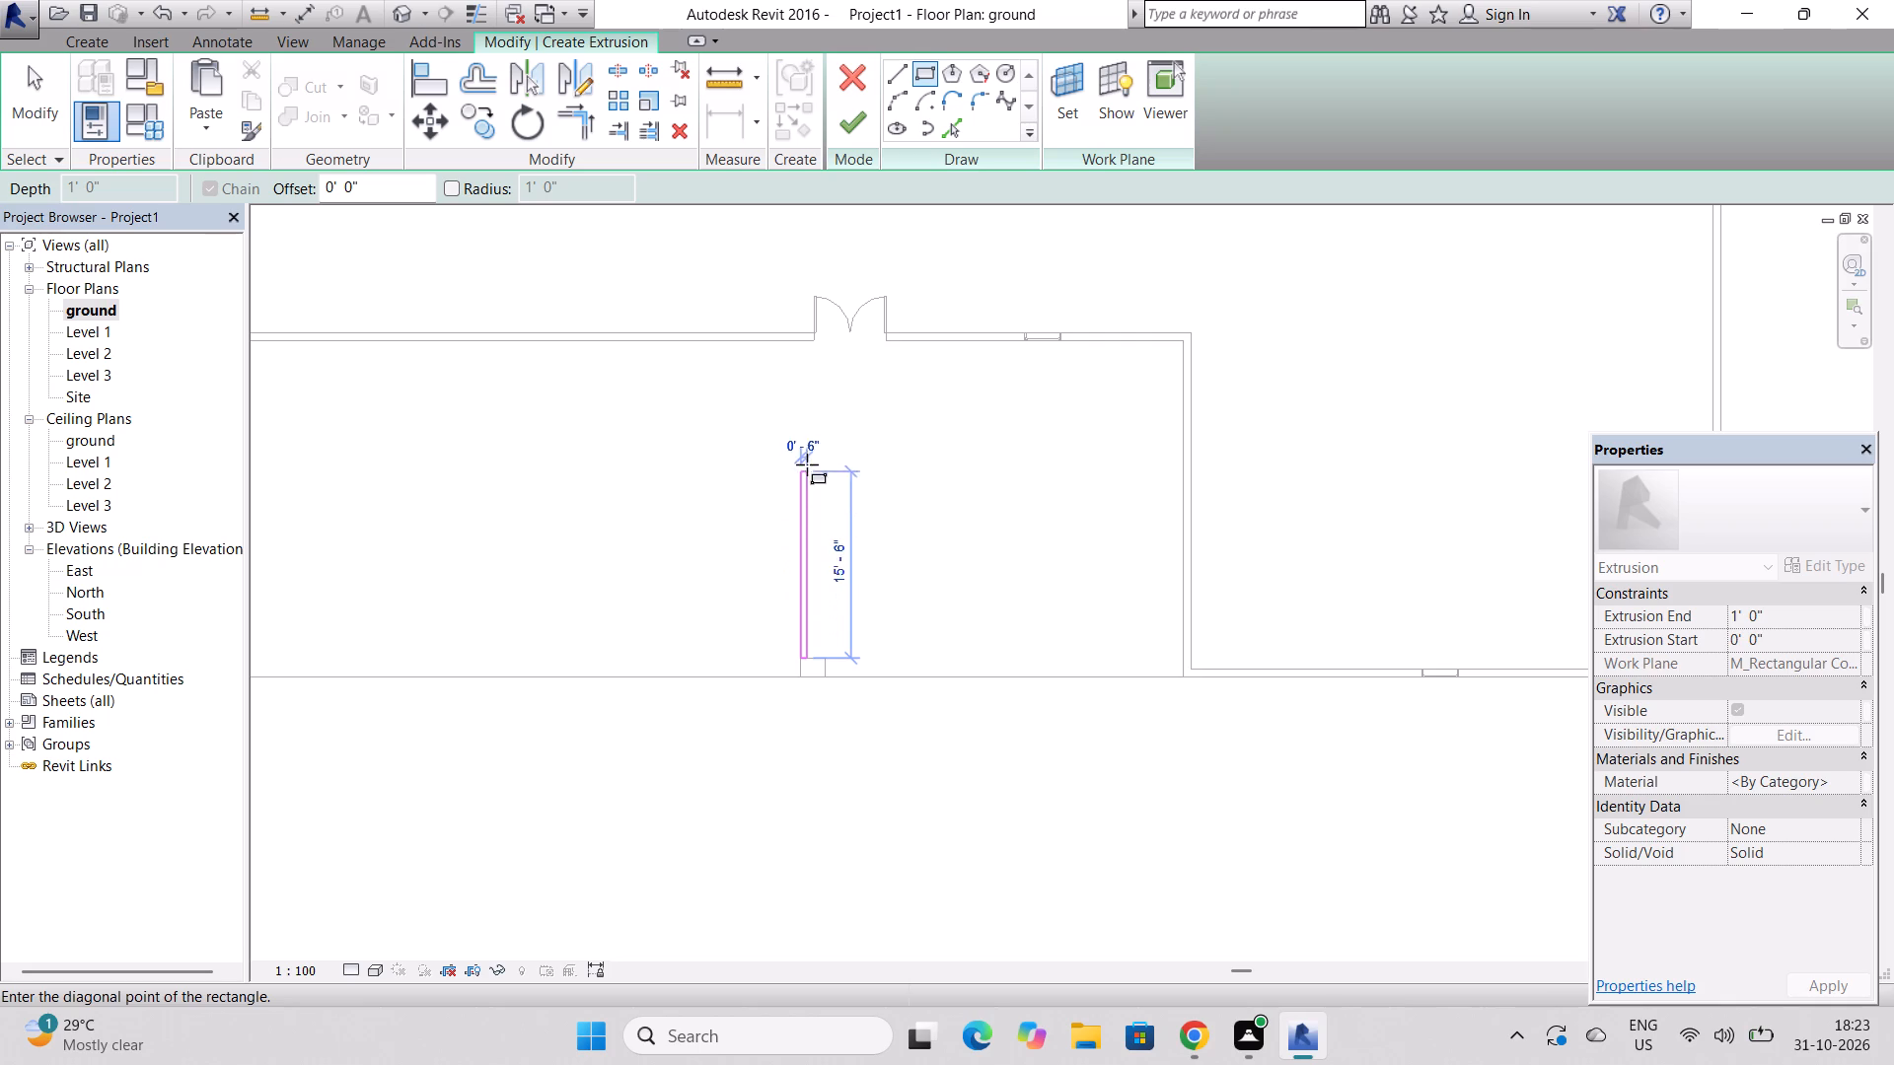
pyautogui.scroll(5, 806, 384)
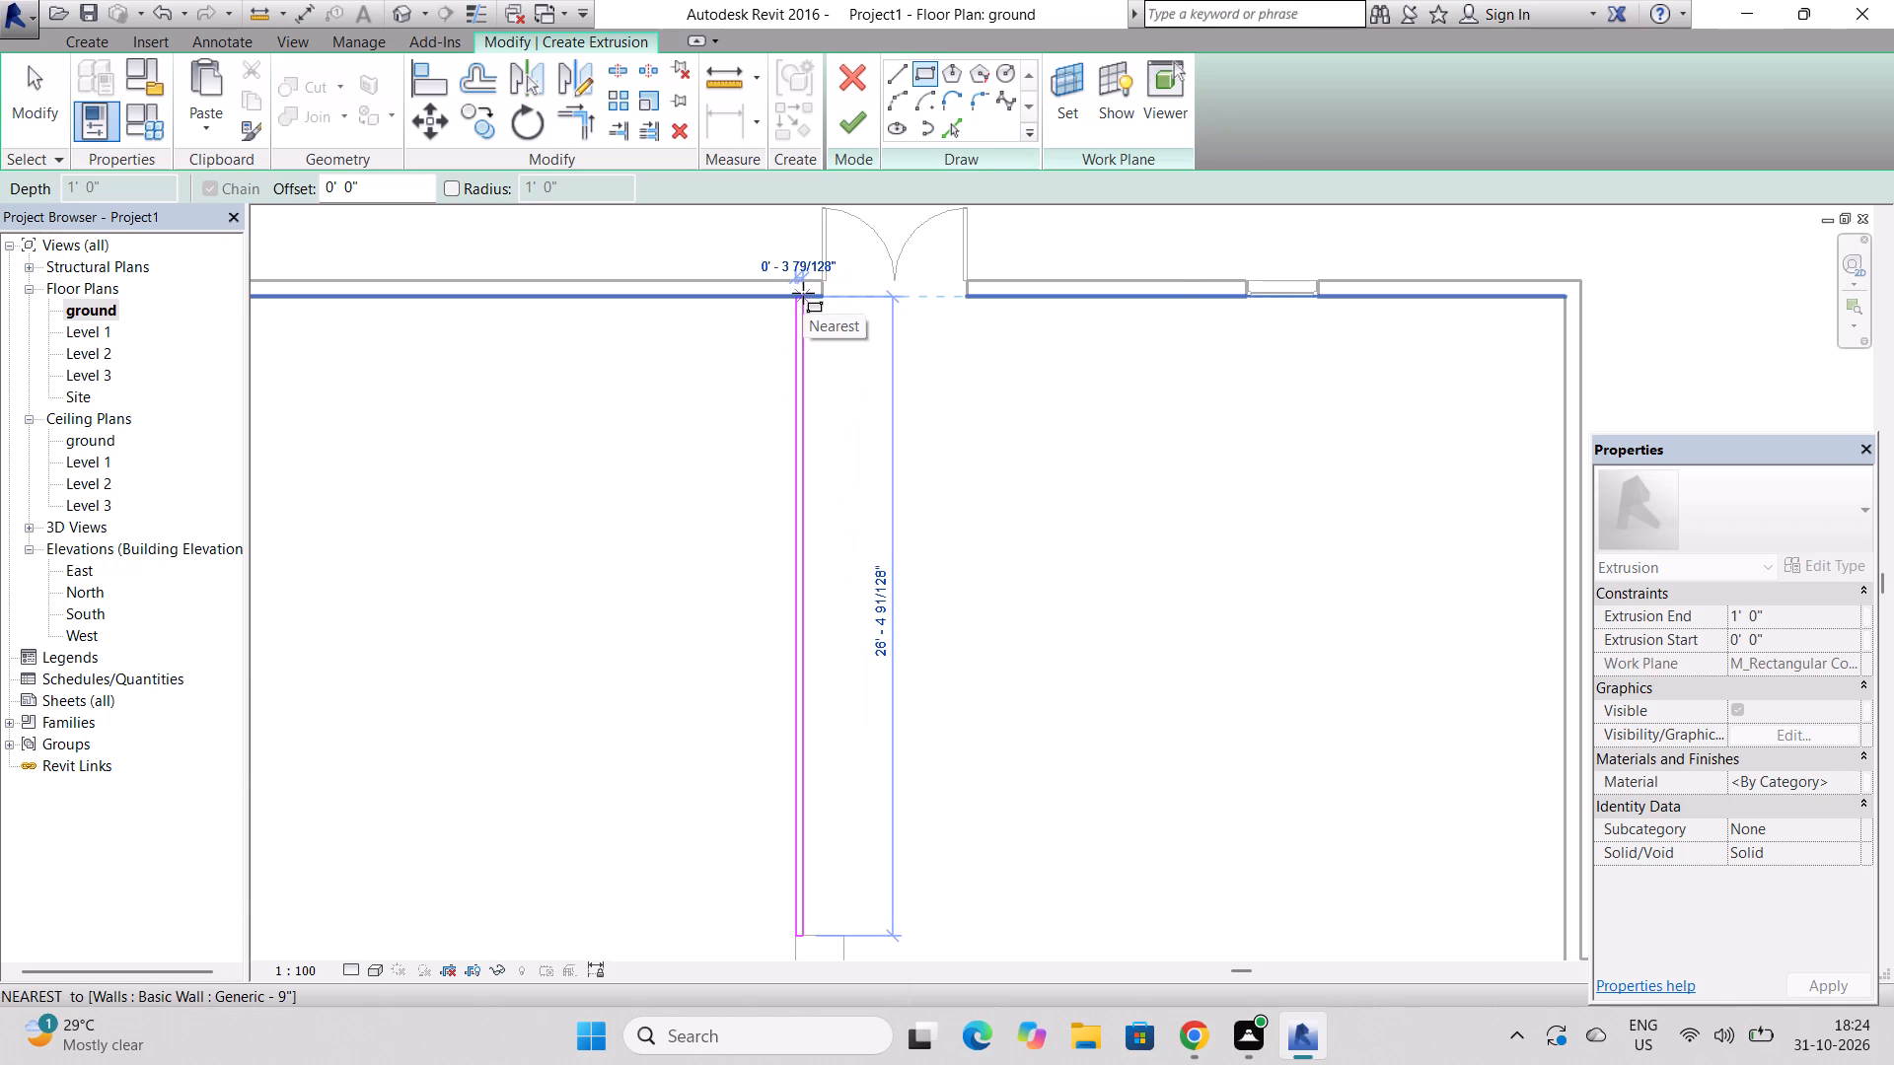
pyautogui.scroll(-1, 803, 293)
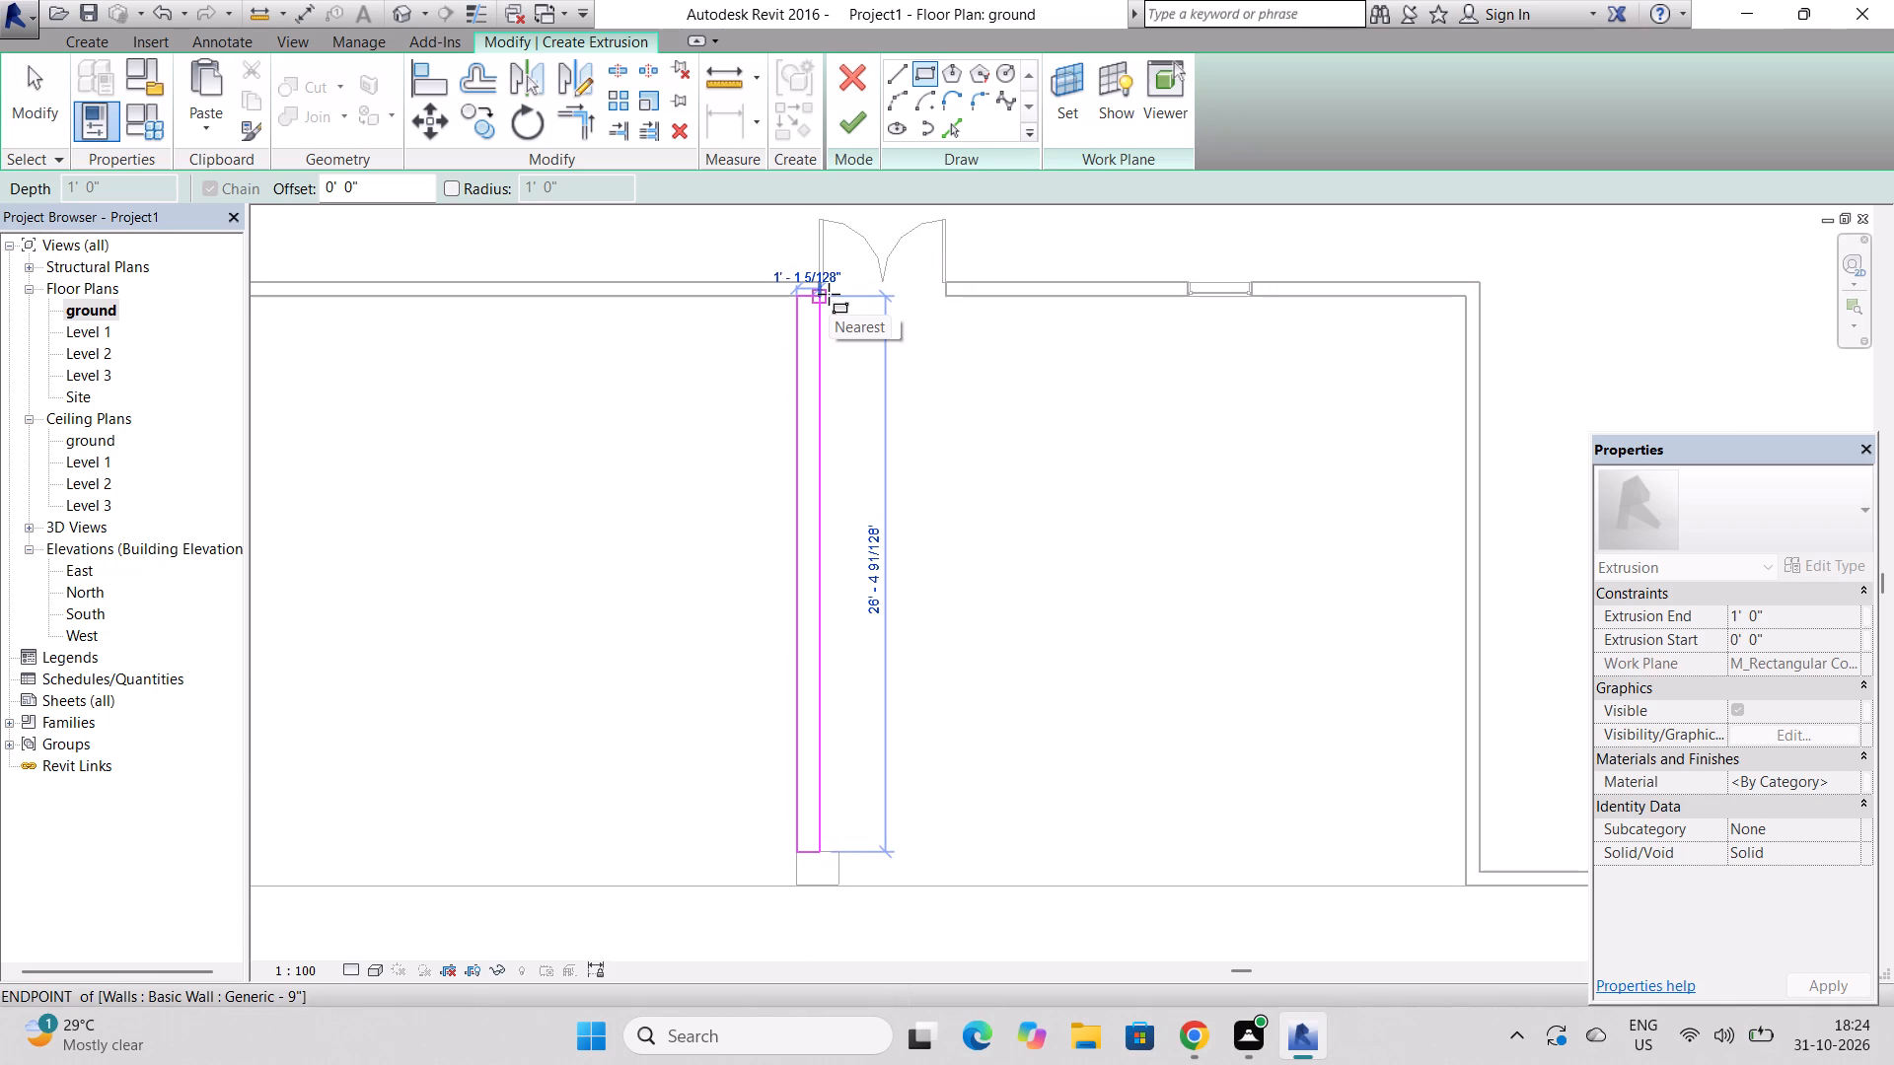
pyautogui.click(829, 294)
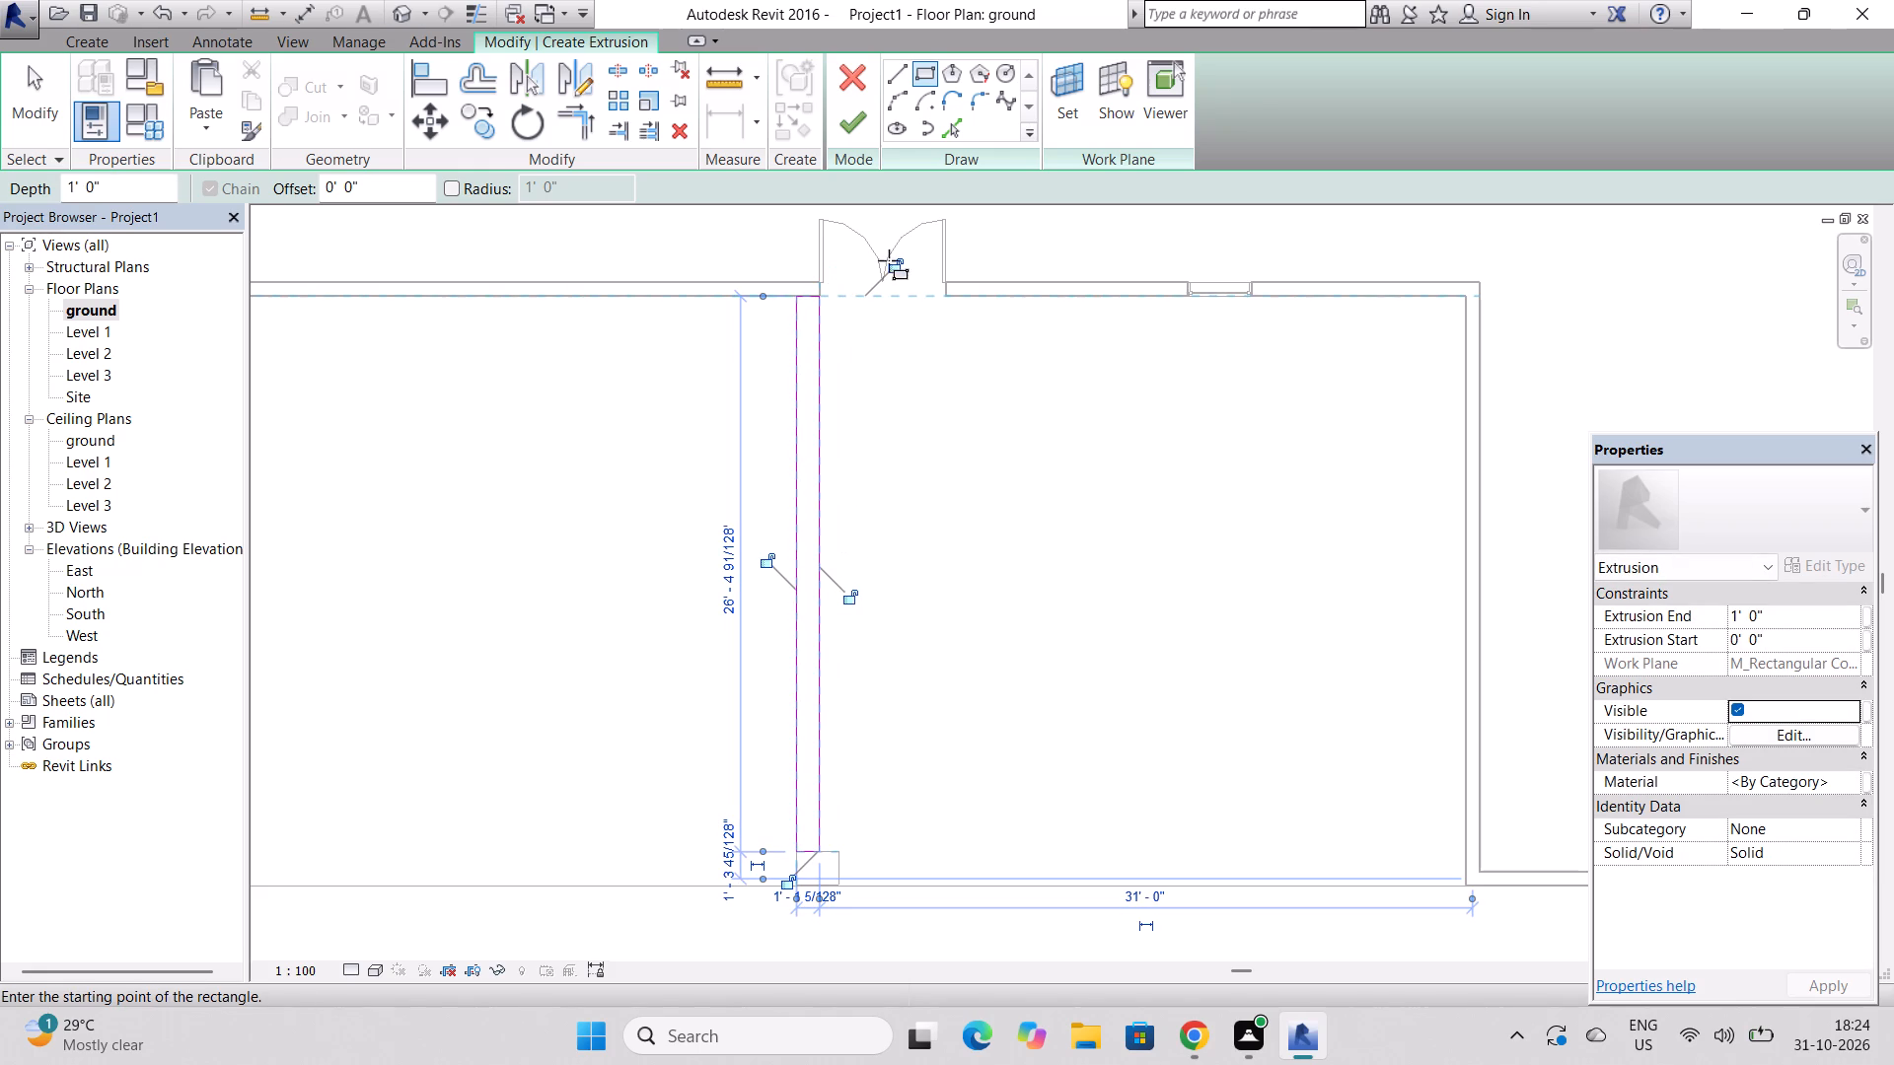
pyautogui.click(863, 131)
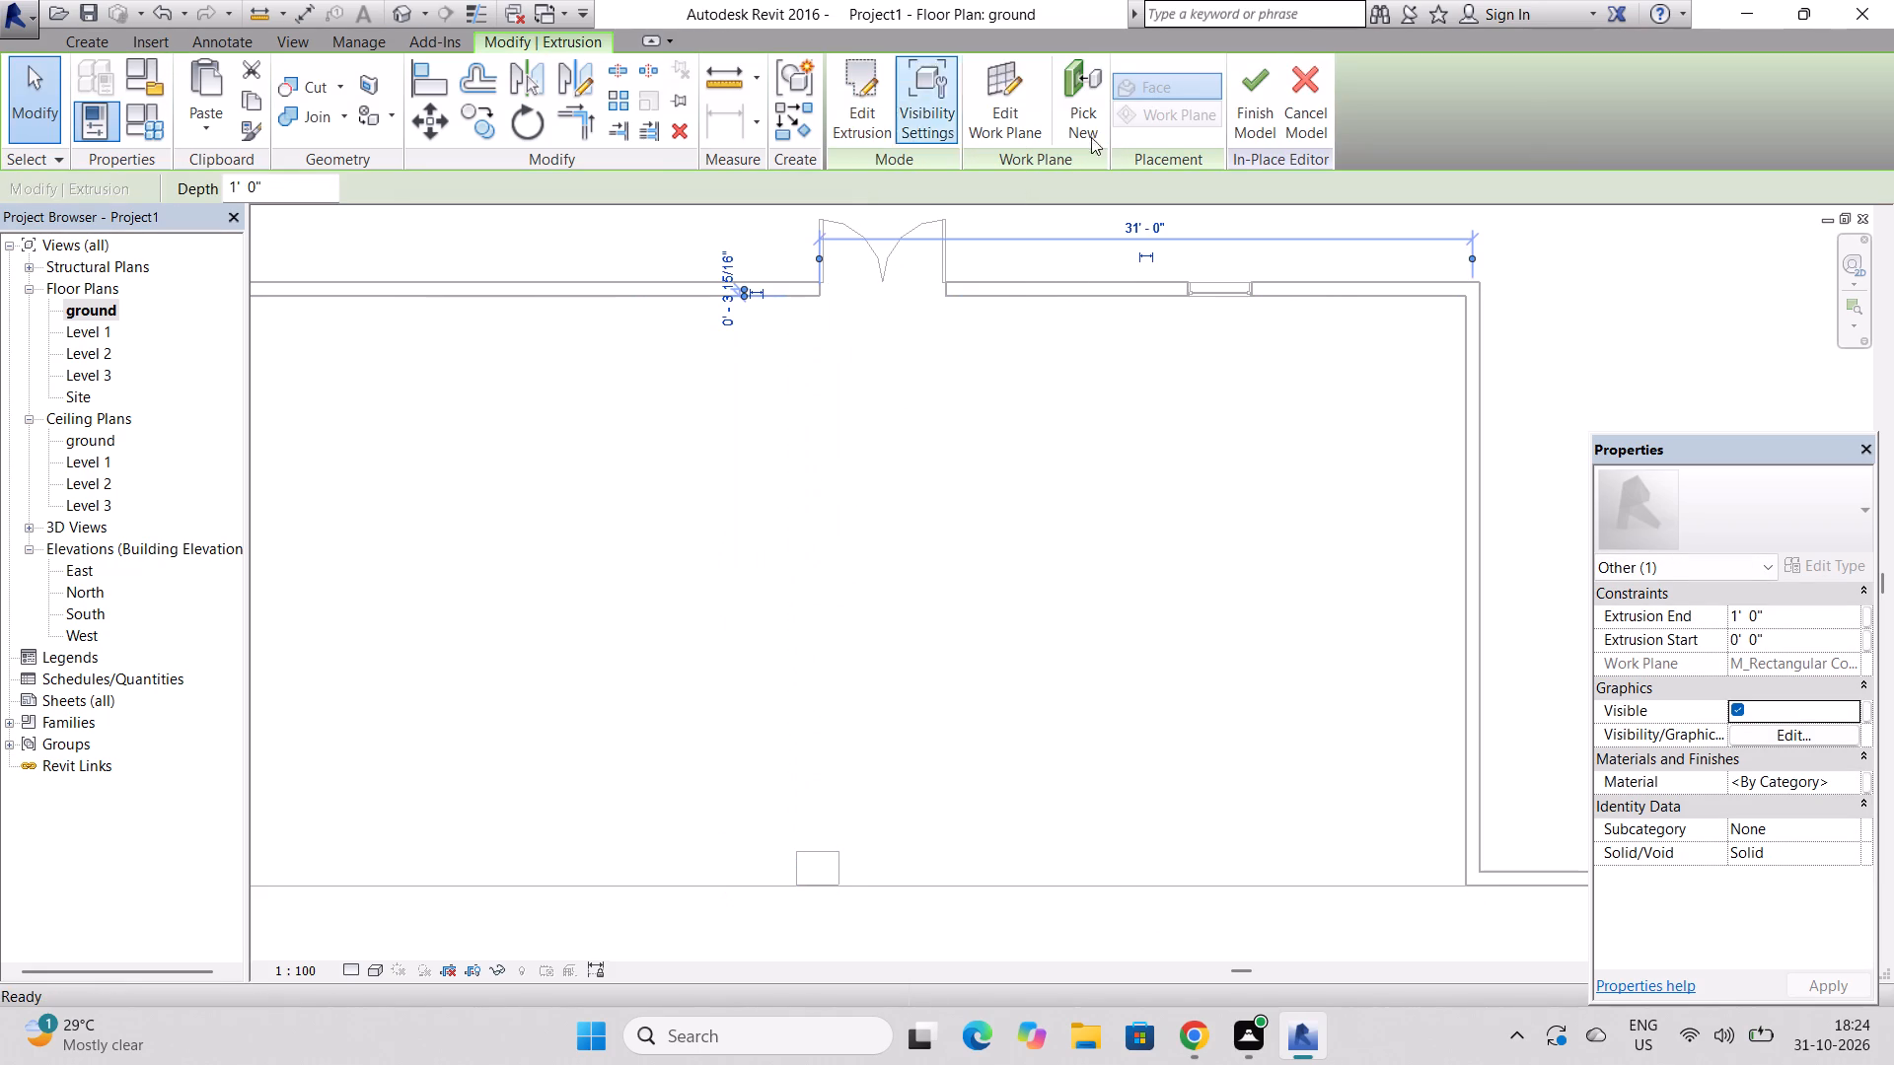
pyautogui.click(1246, 119)
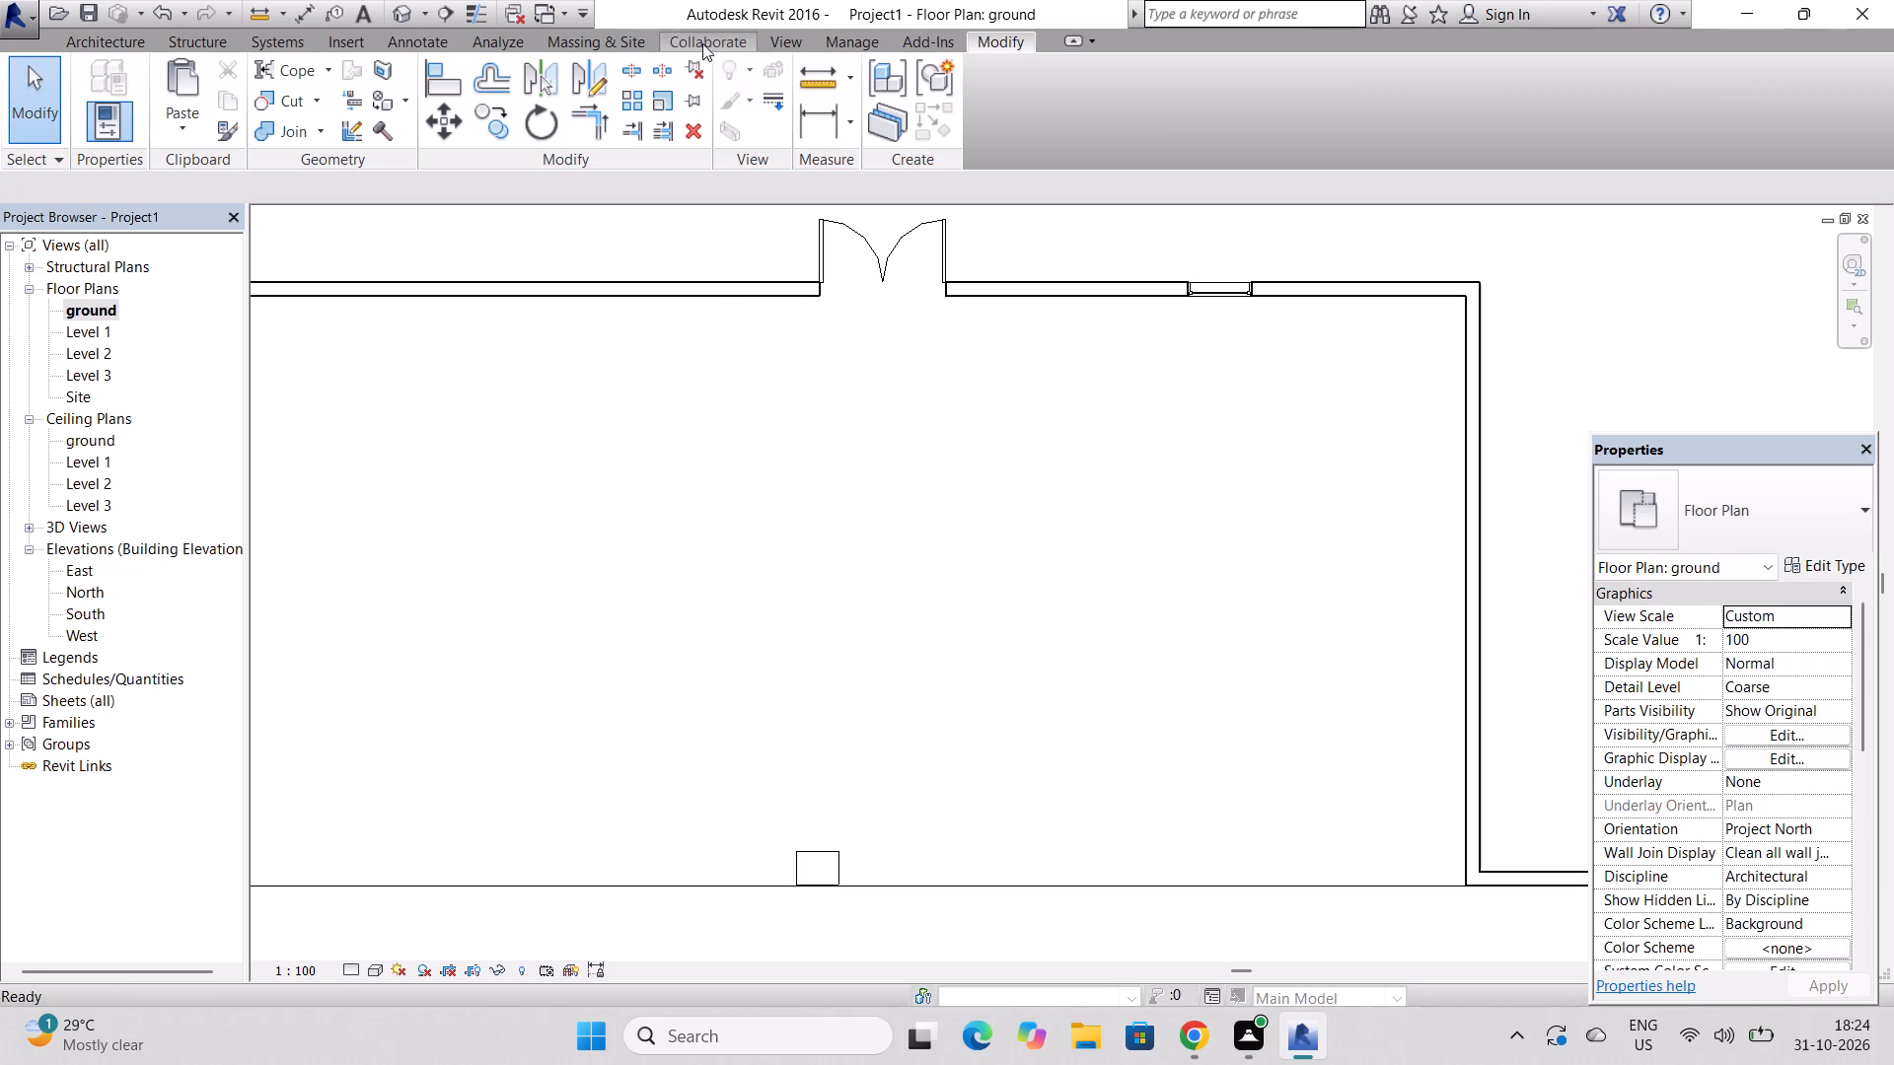
# Open the 3D view and examine the new in-place wall and the porch from several angles.
pyautogui.click(396, 10)
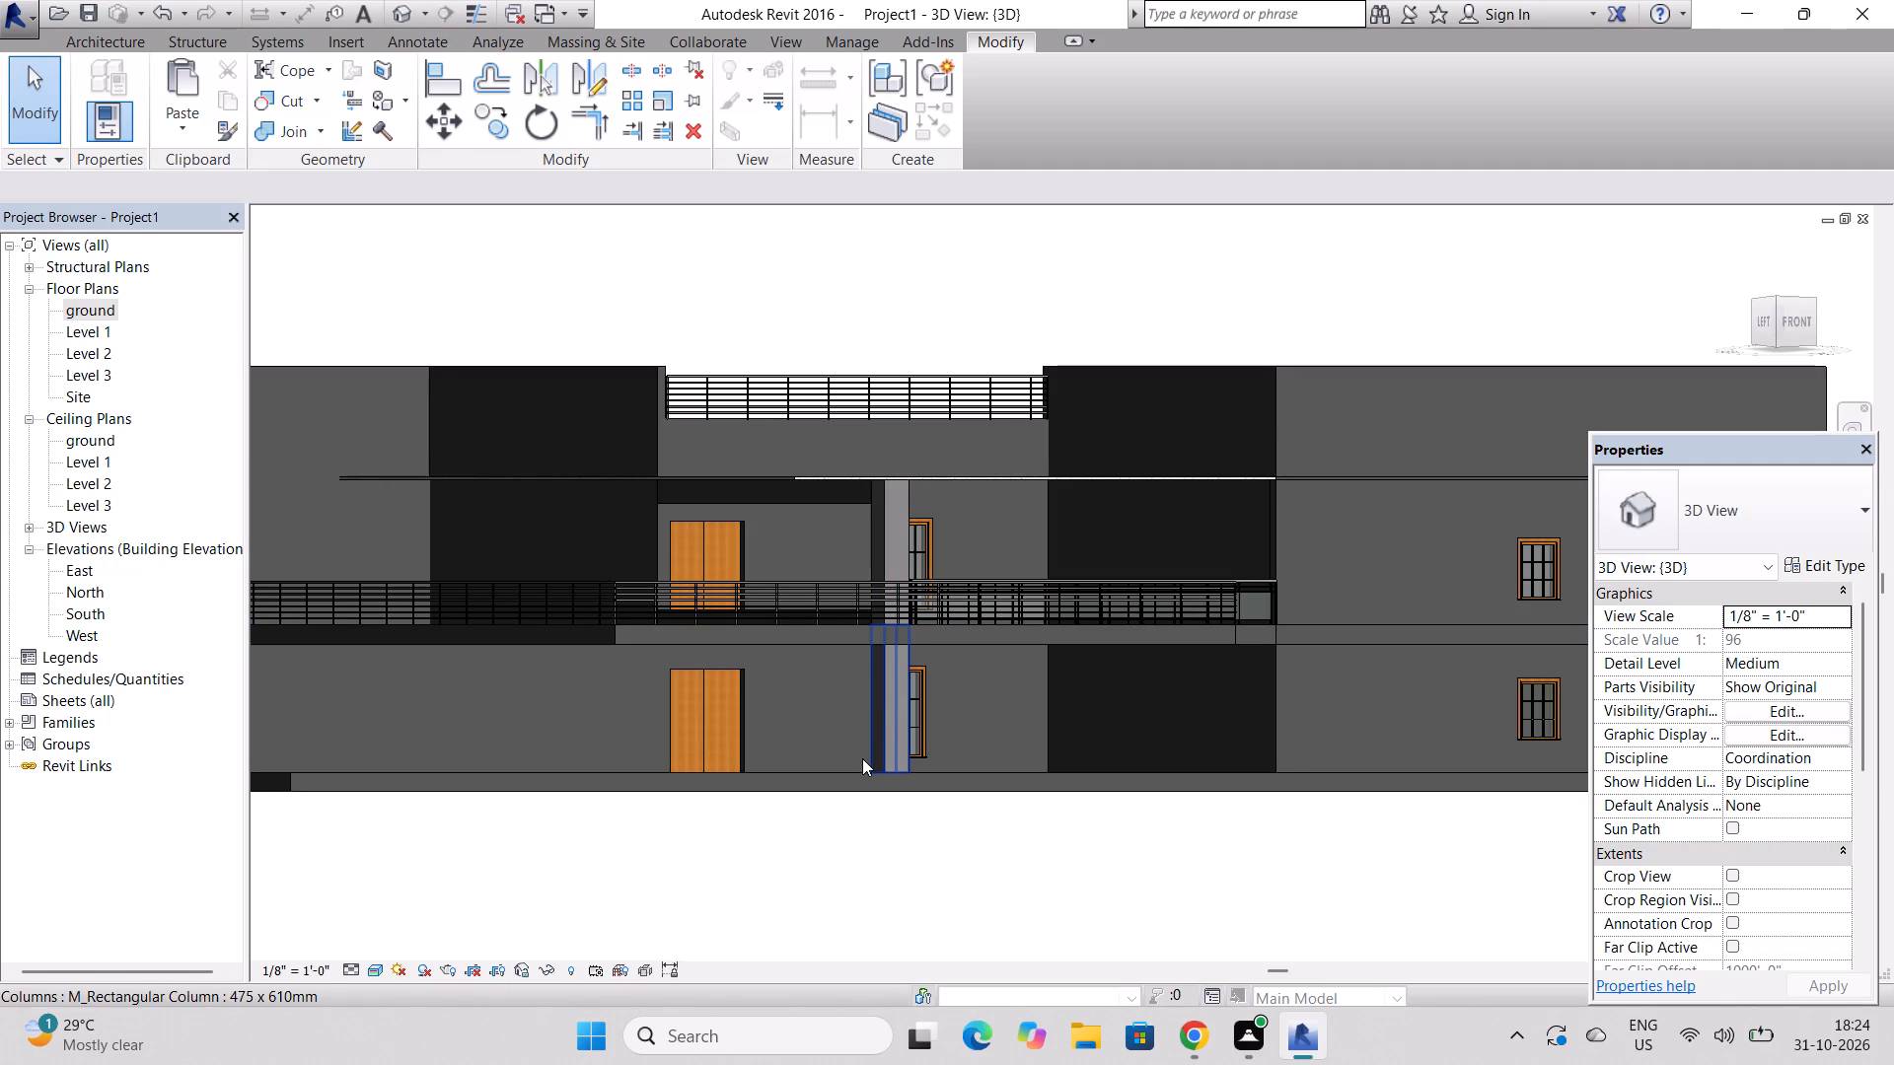
pyautogui.scroll(-5, 856, 765)
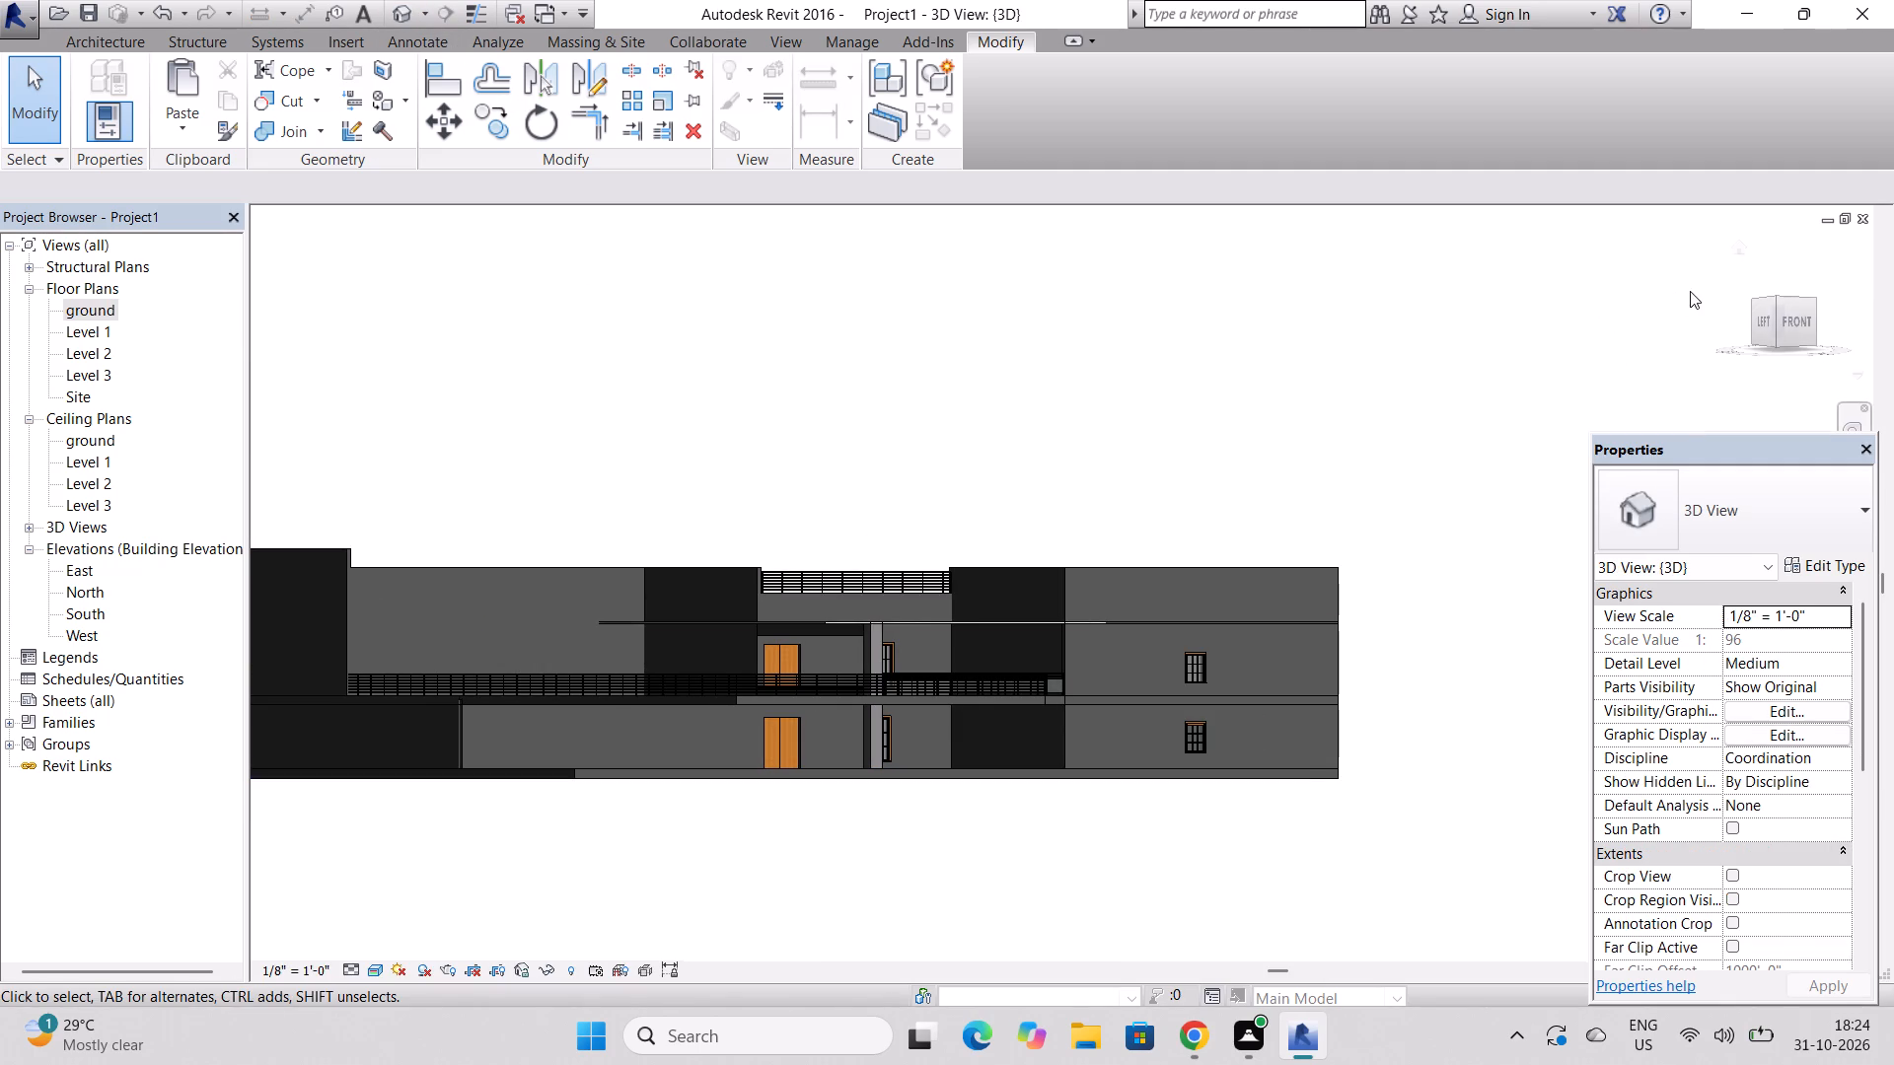
pyautogui.moveTo(1776, 300); pyautogui.dragTo(1864, 313)
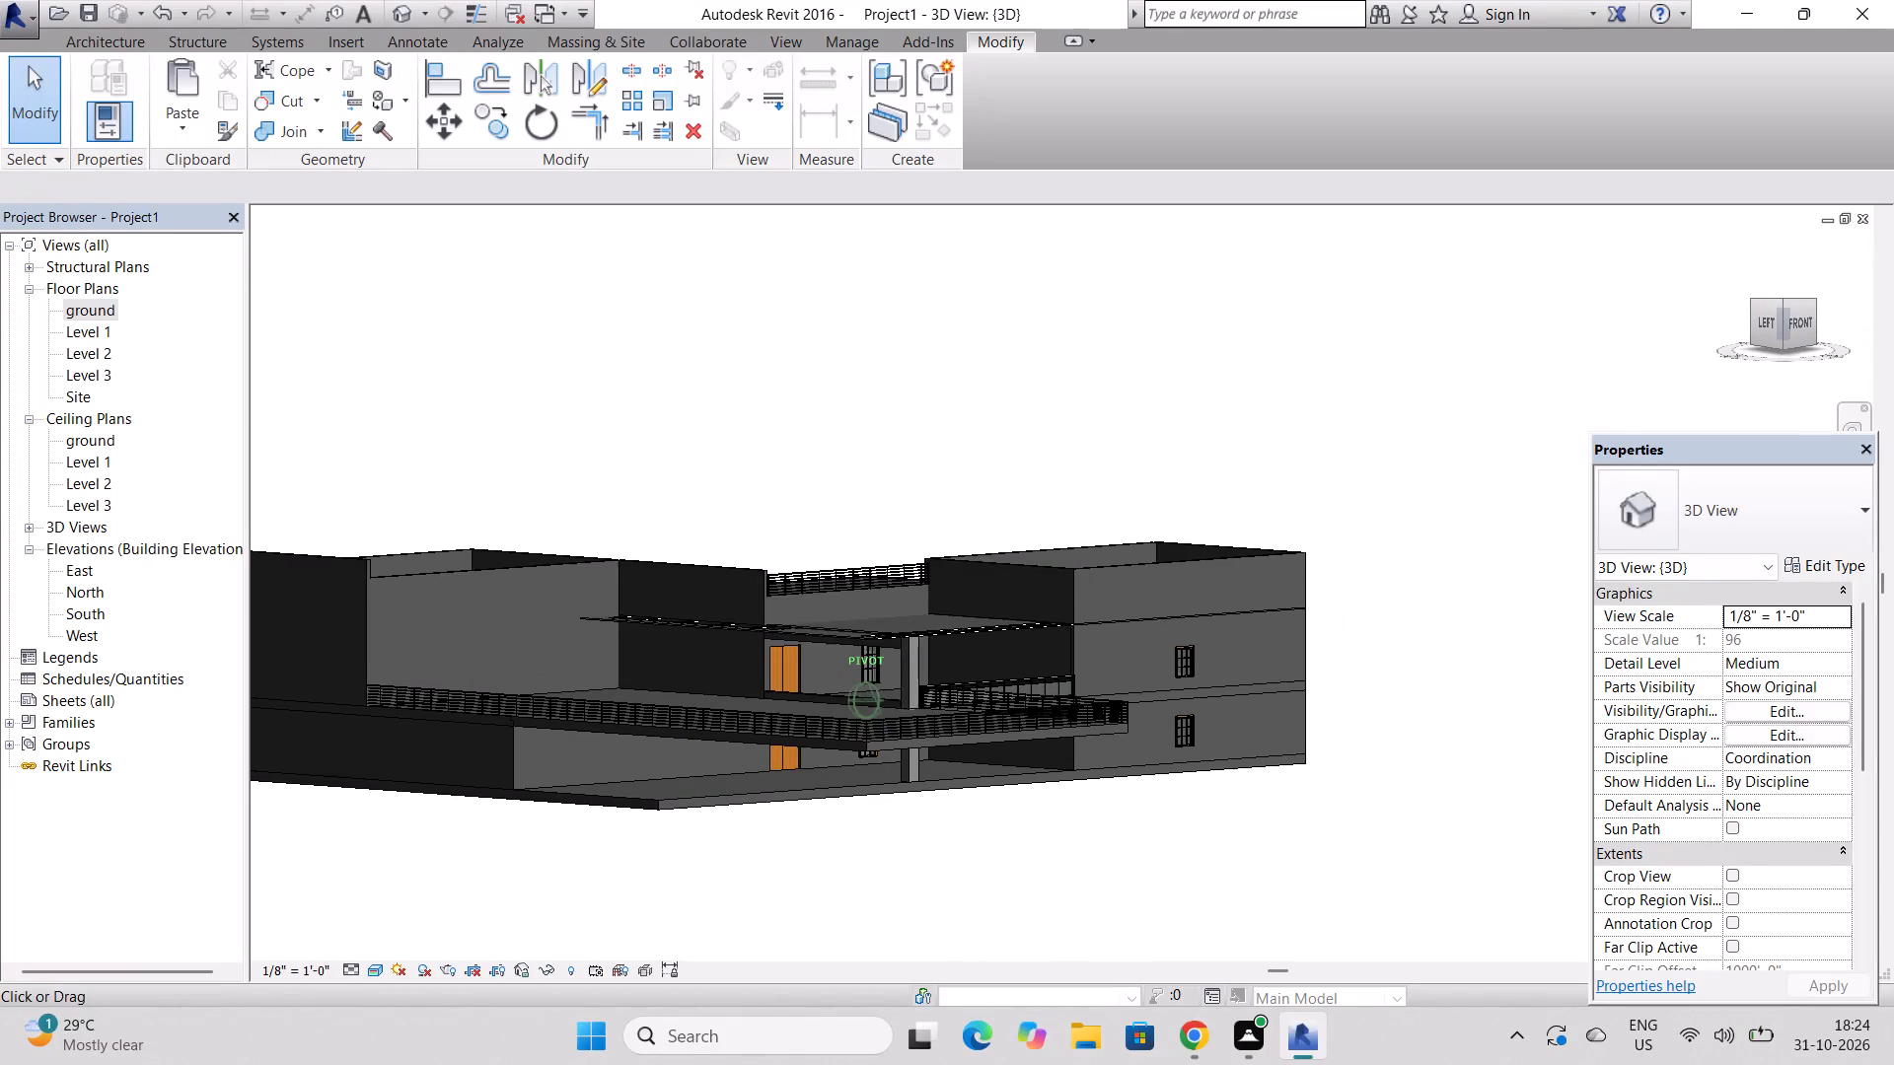
pyautogui.moveTo(1864, 313); pyautogui.dragTo(383, 272)
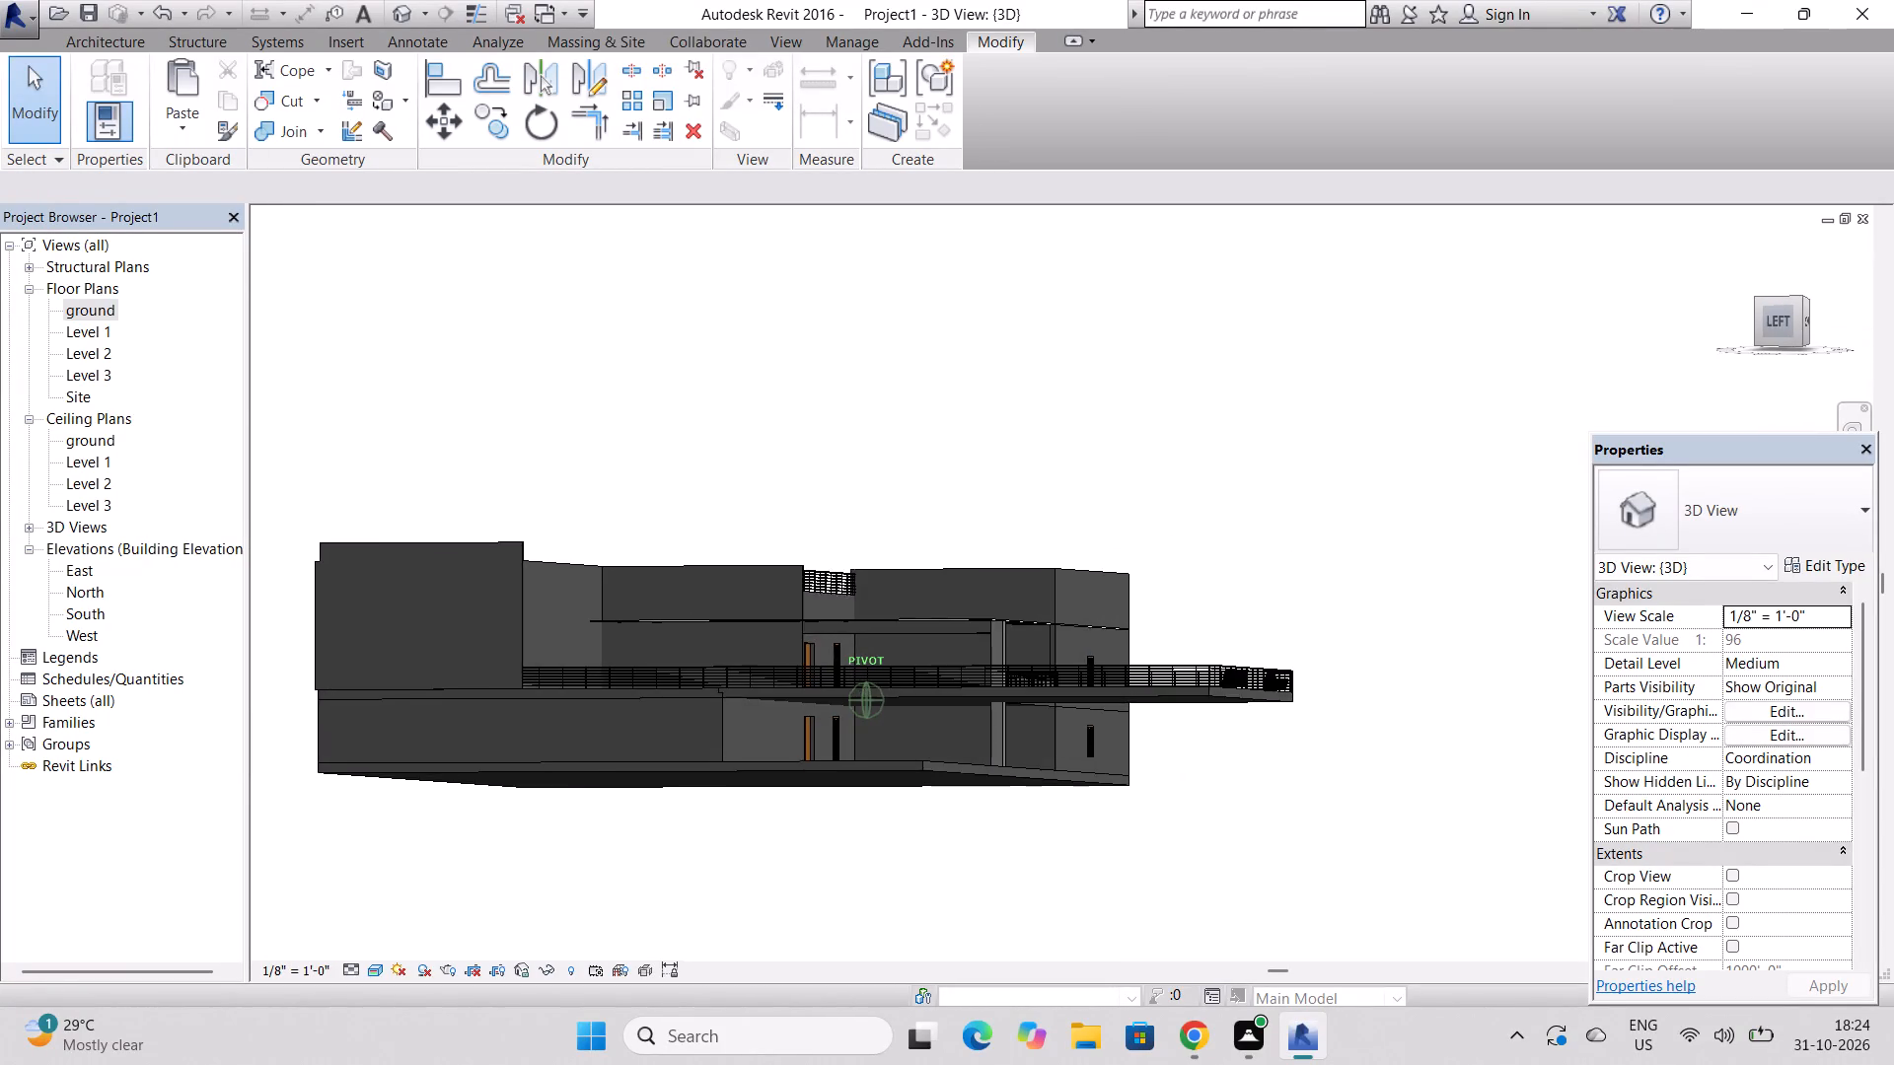
pyautogui.moveTo(383, 272); pyautogui.dragTo(286, 232)
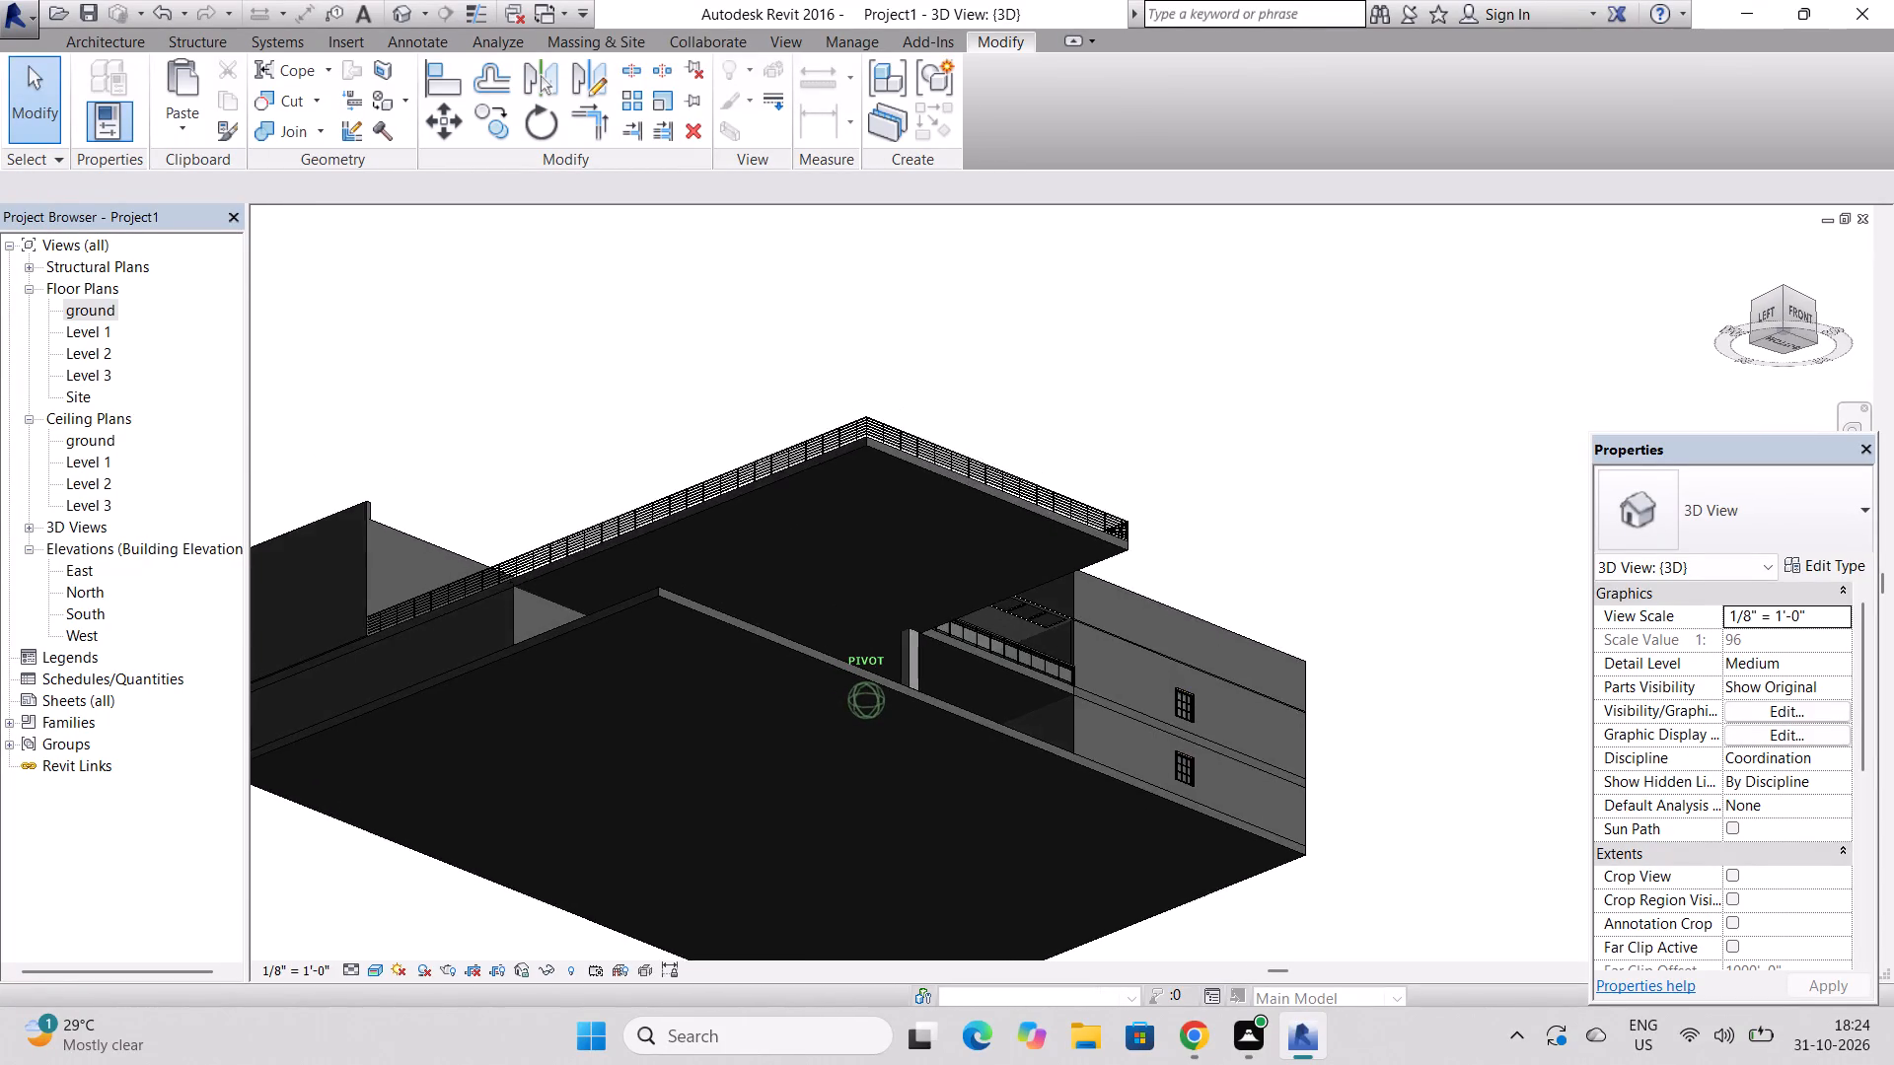
pyautogui.moveTo(286, 232); pyautogui.dragTo(1767, 331)
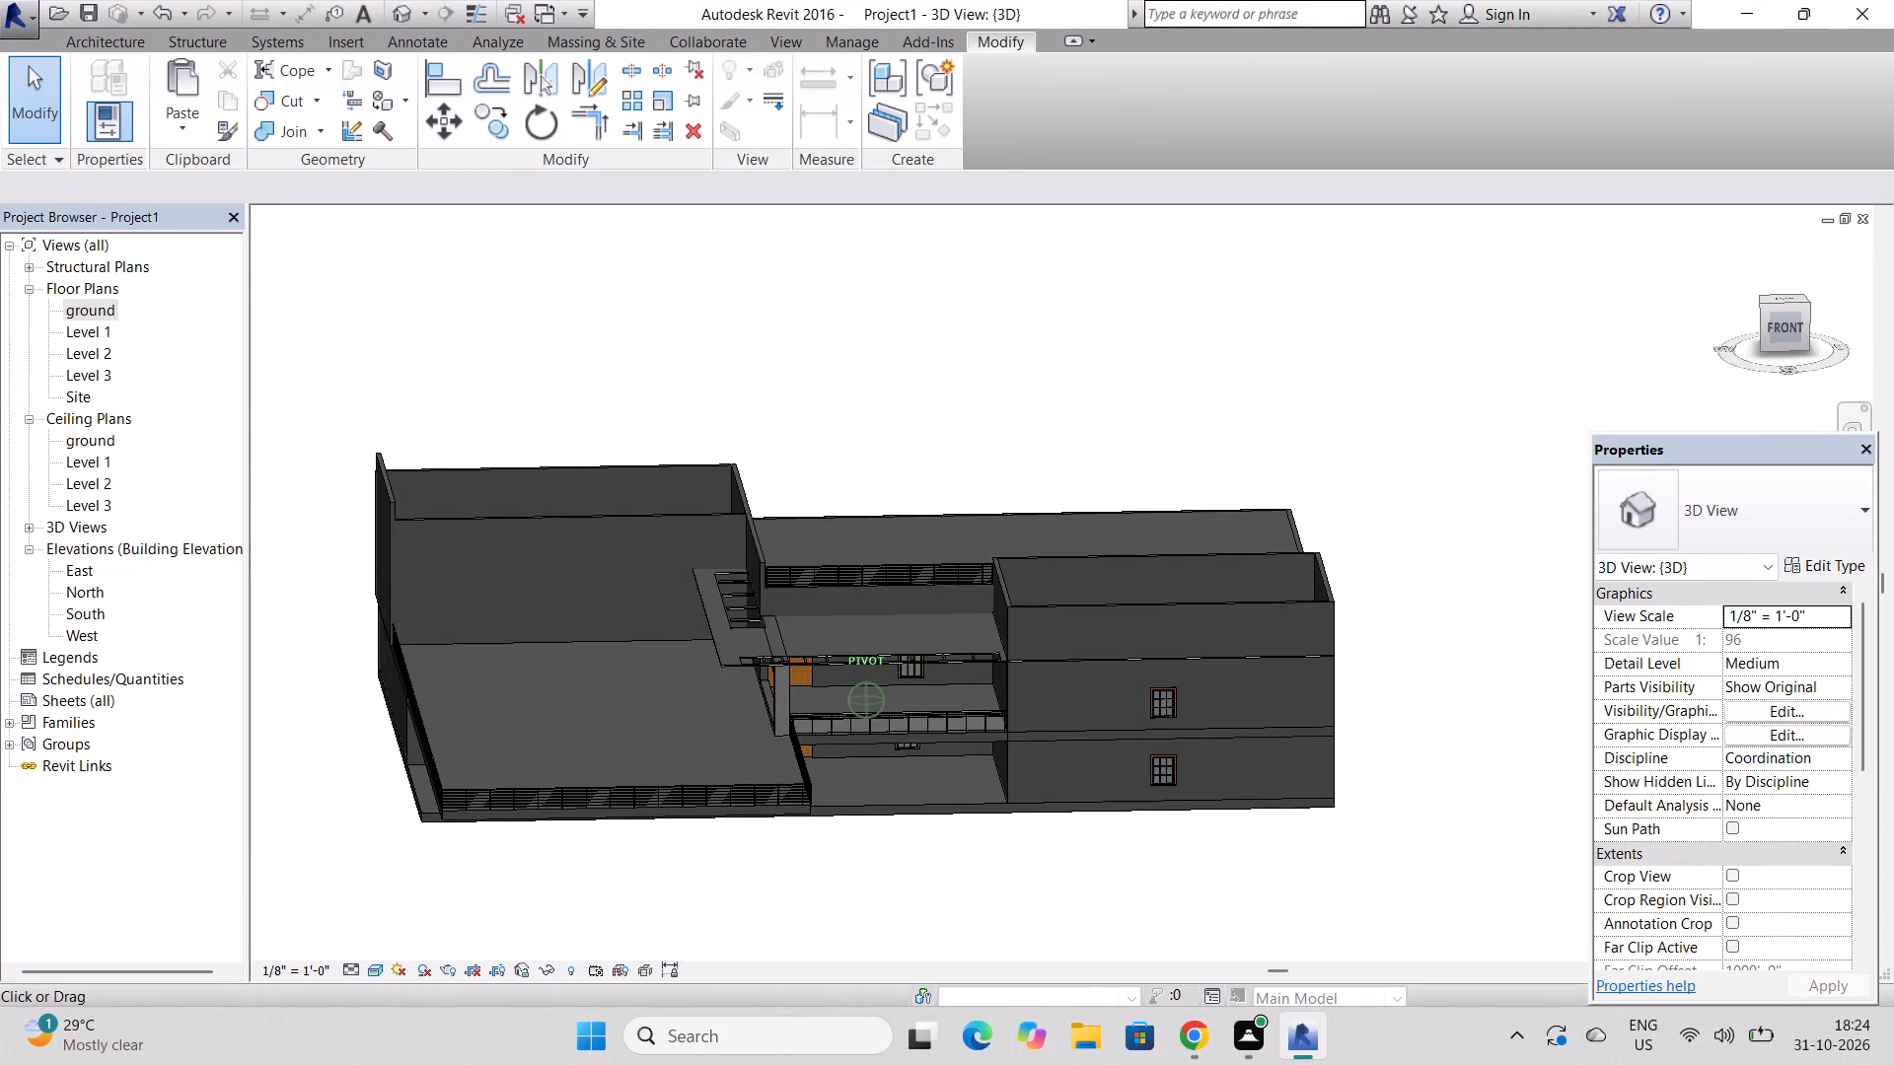
pyautogui.moveTo(1767, 331); pyautogui.dragTo(376, 320)
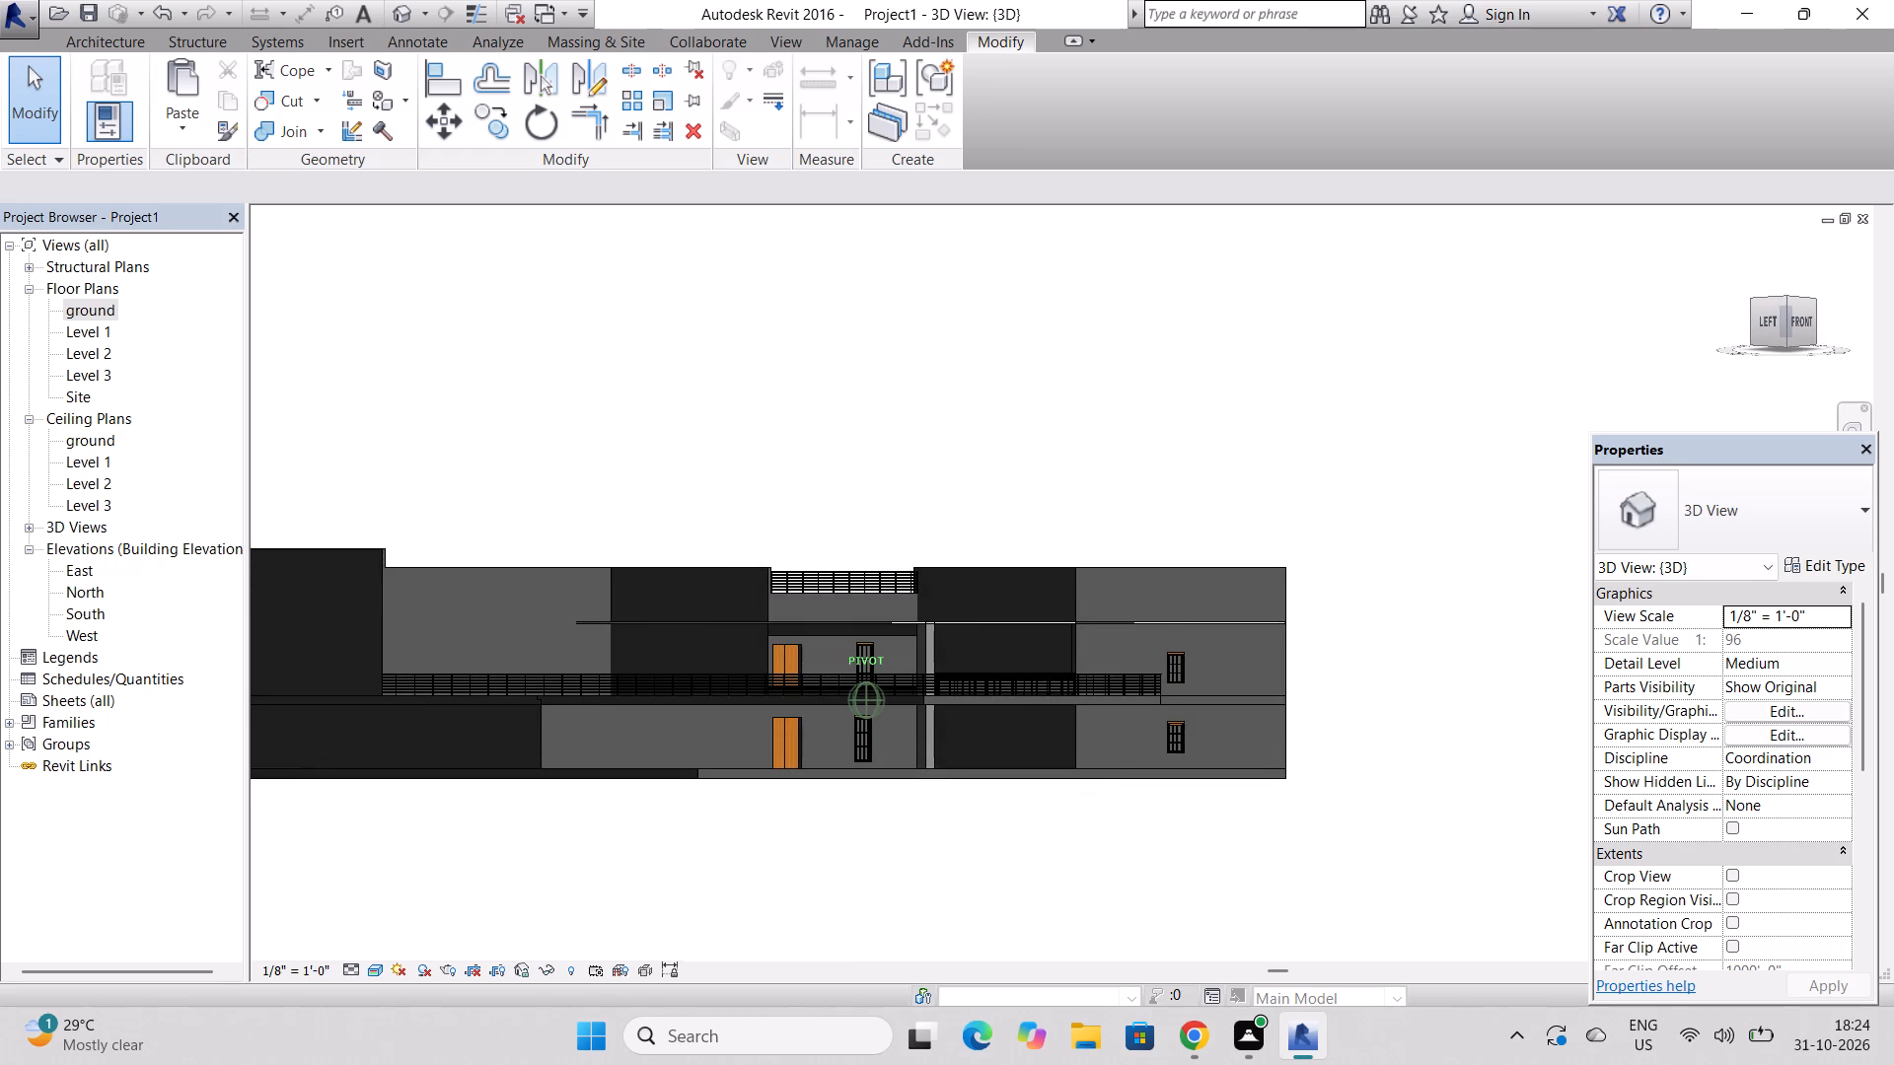
pyautogui.moveTo(376, 320); pyautogui.dragTo(394, 375)
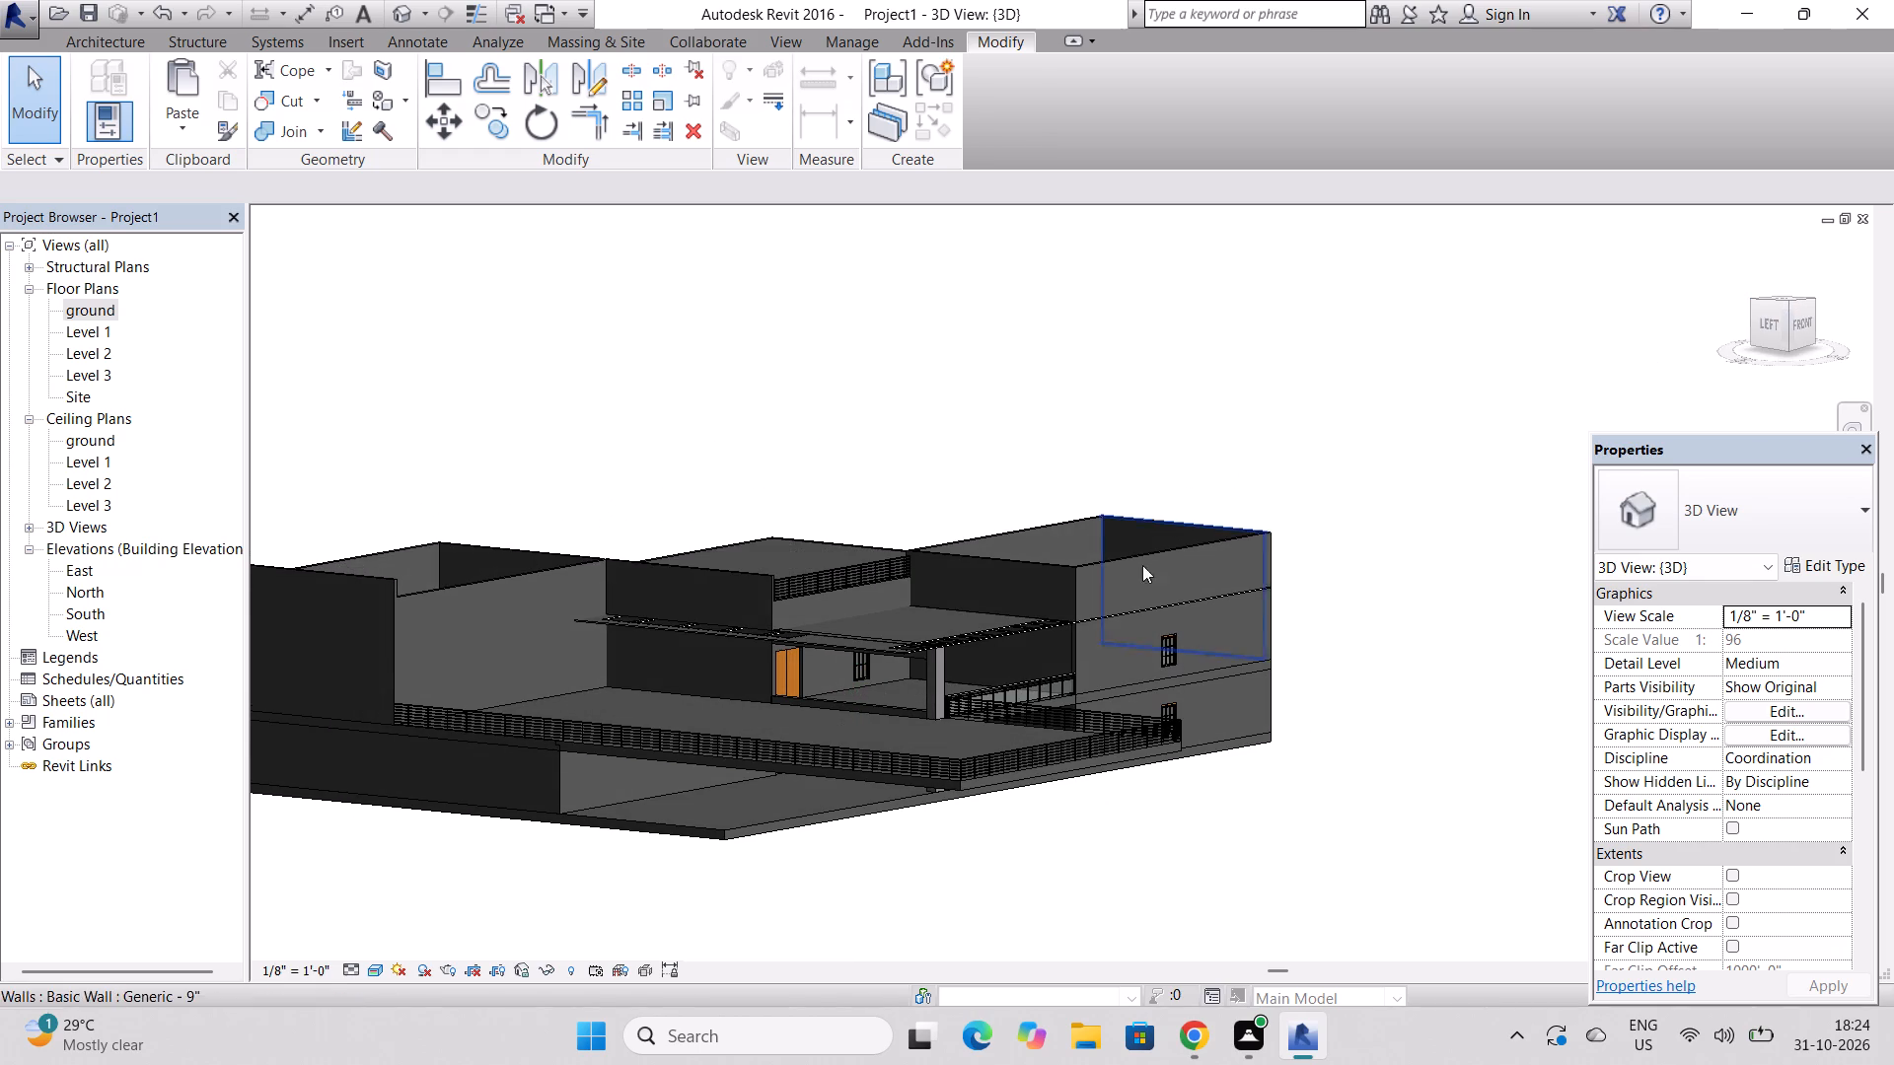
pyautogui.scroll(5, 869, 763)
# Stretch the in-place wall's lower edge down below the upper floor slab, stopping just above the ground-floor double door.
pyautogui.click(892, 649)
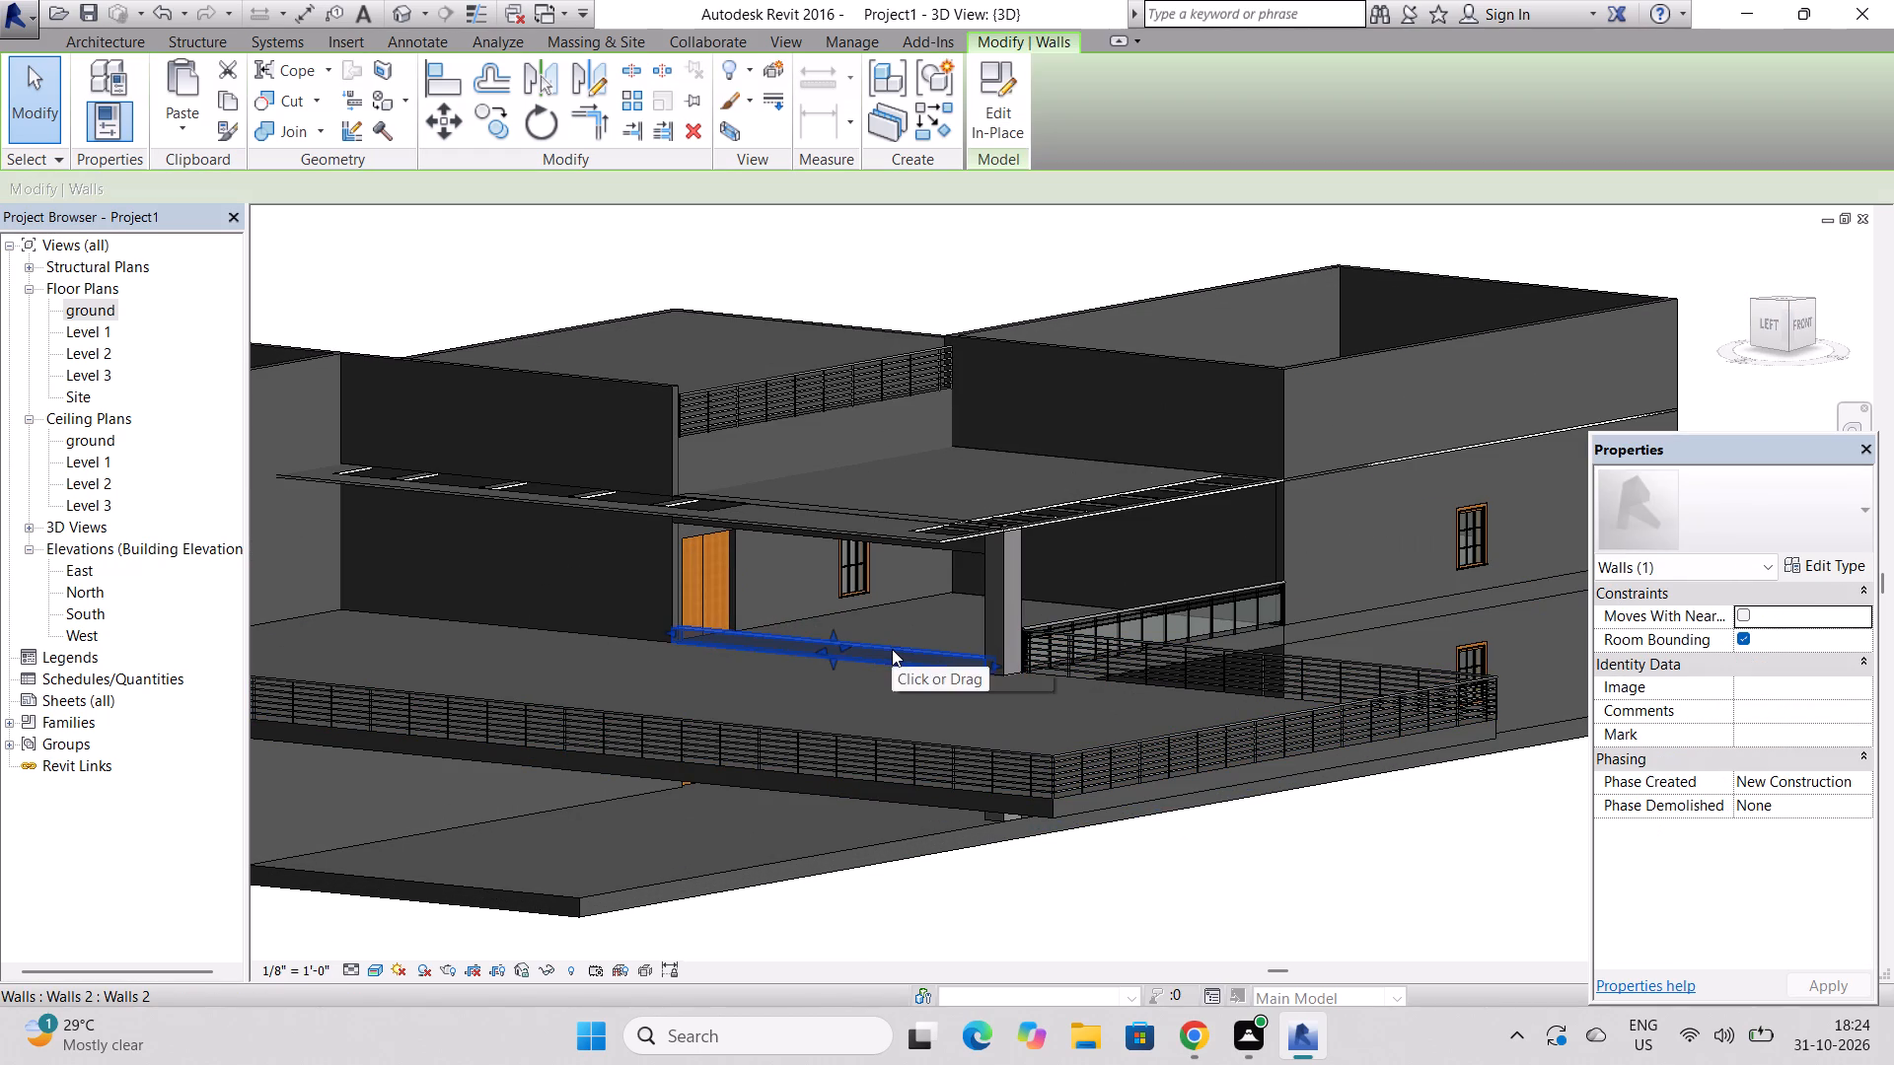
pyautogui.scroll(-2, 917, 568)
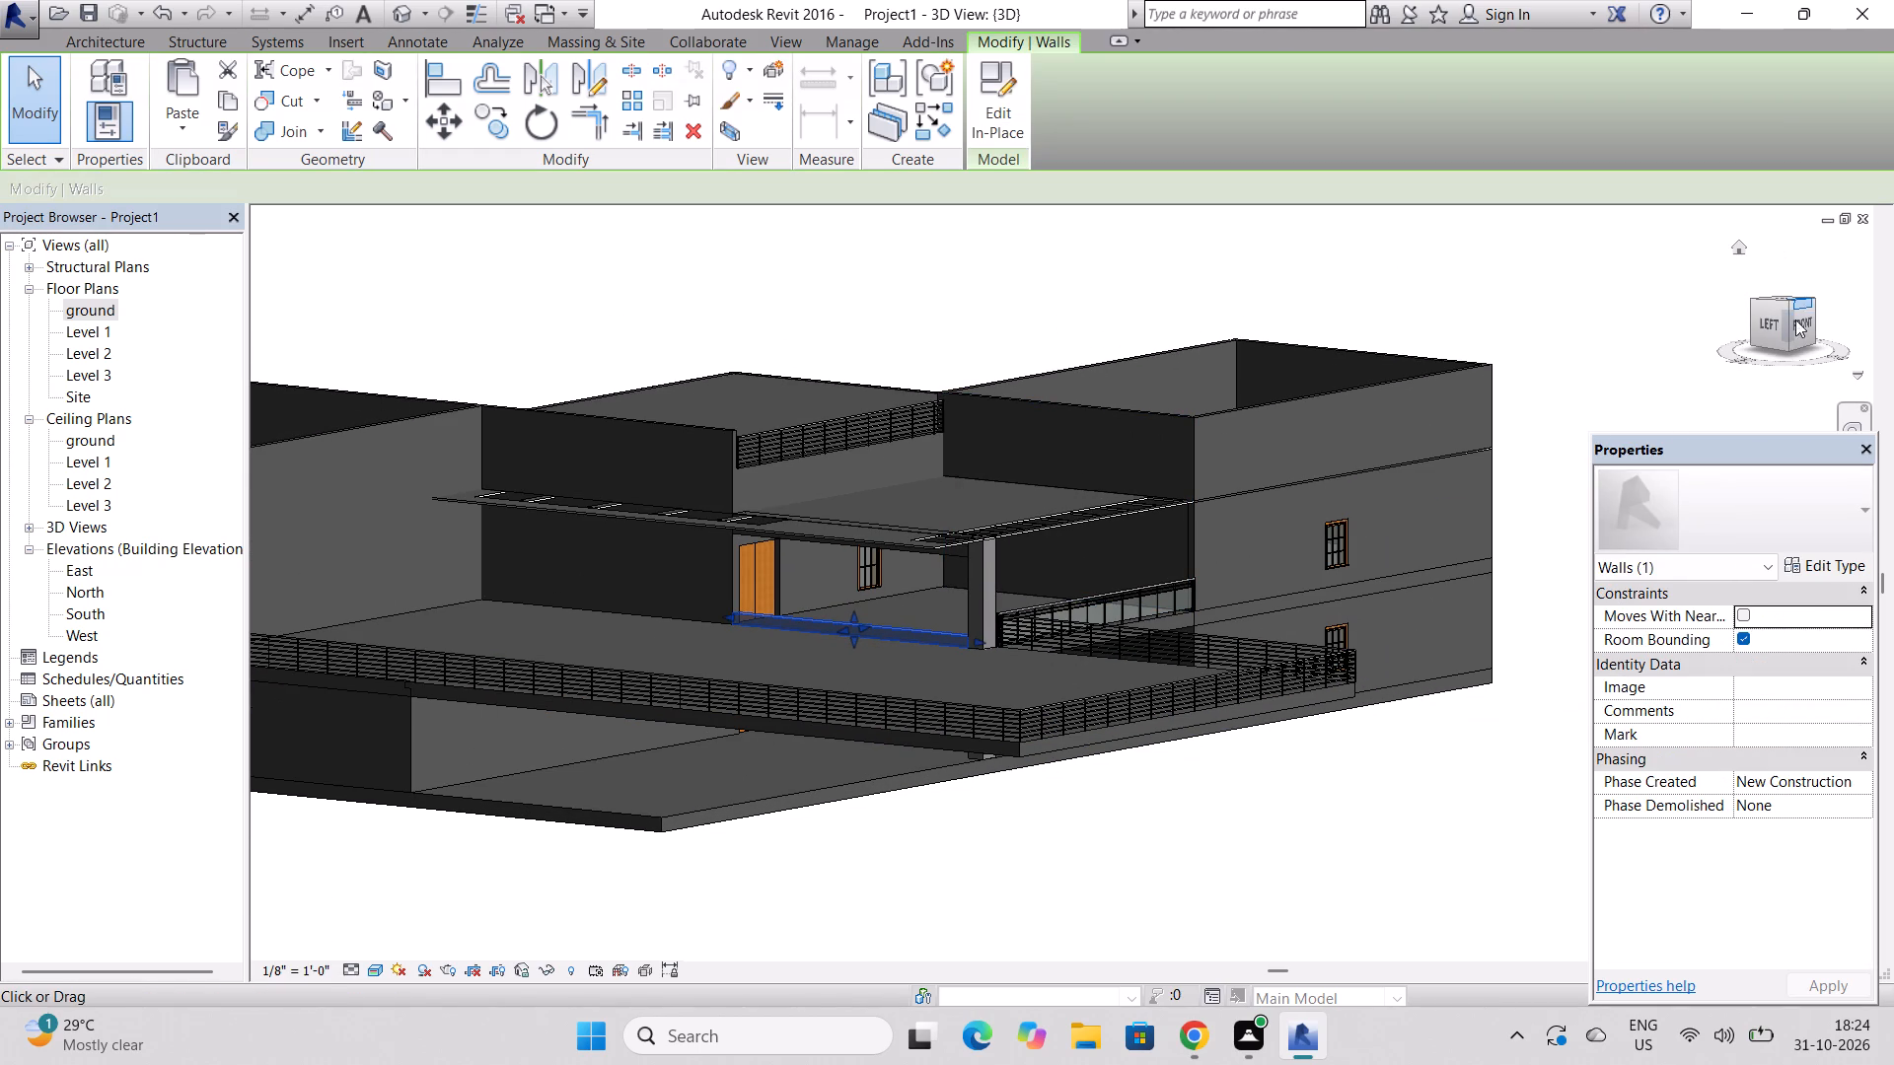
pyautogui.moveTo(1787, 337); pyautogui.dragTo(1774, 303)
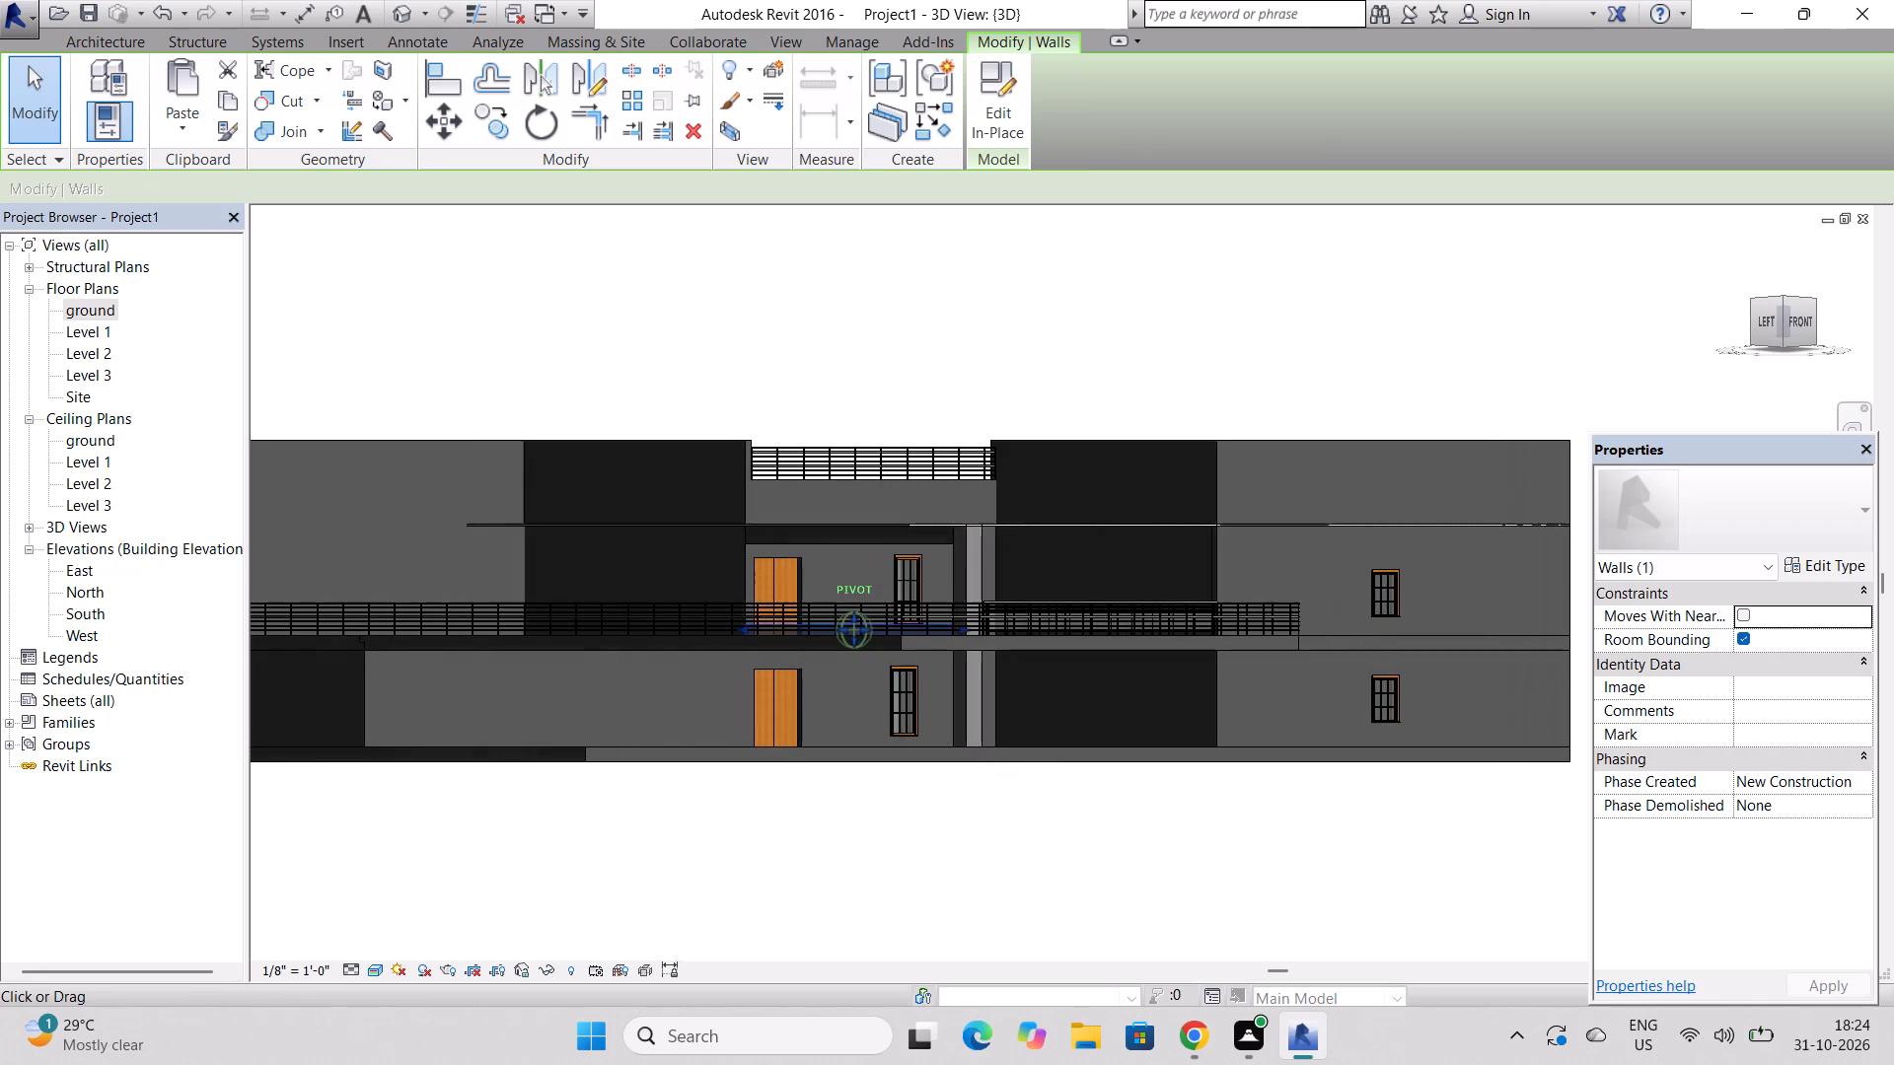
pyautogui.moveTo(1774, 303); pyautogui.dragTo(1725, 321)
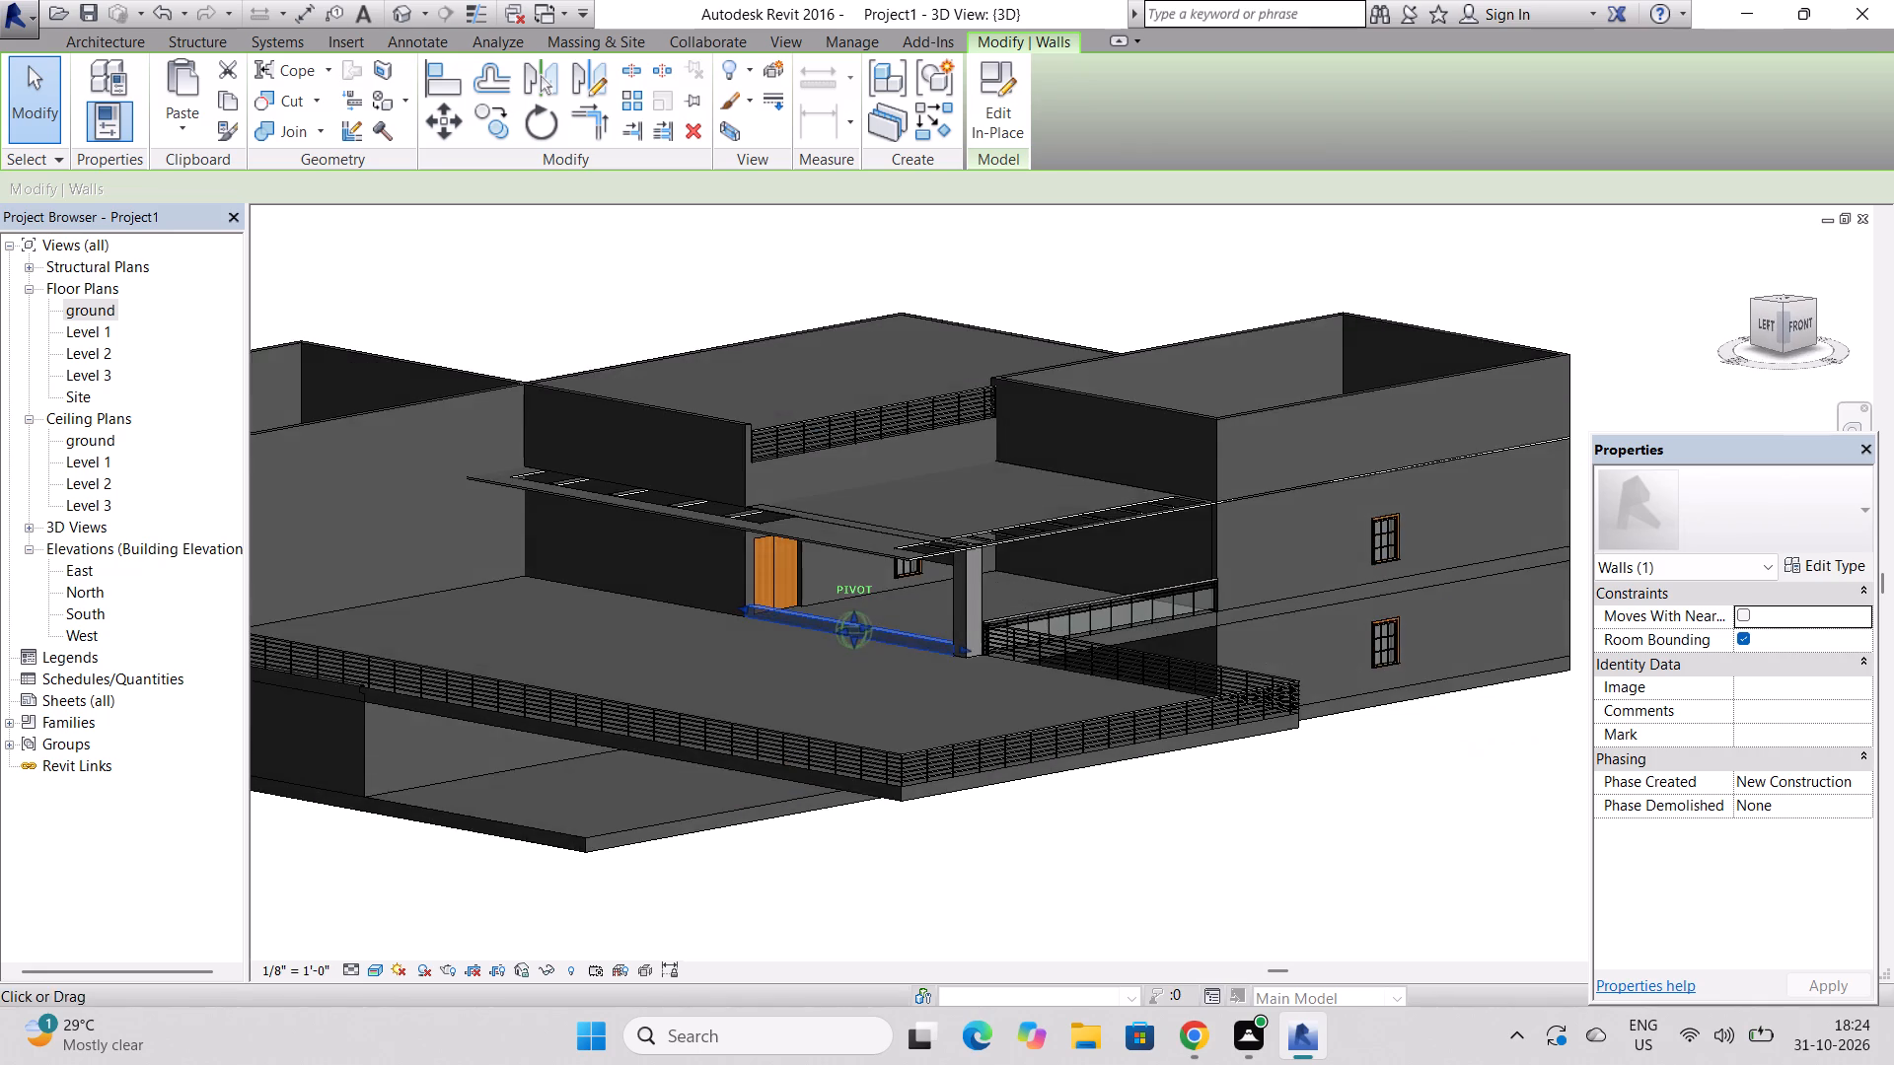
pyautogui.moveTo(1725, 321); pyautogui.dragTo(1719, 254)
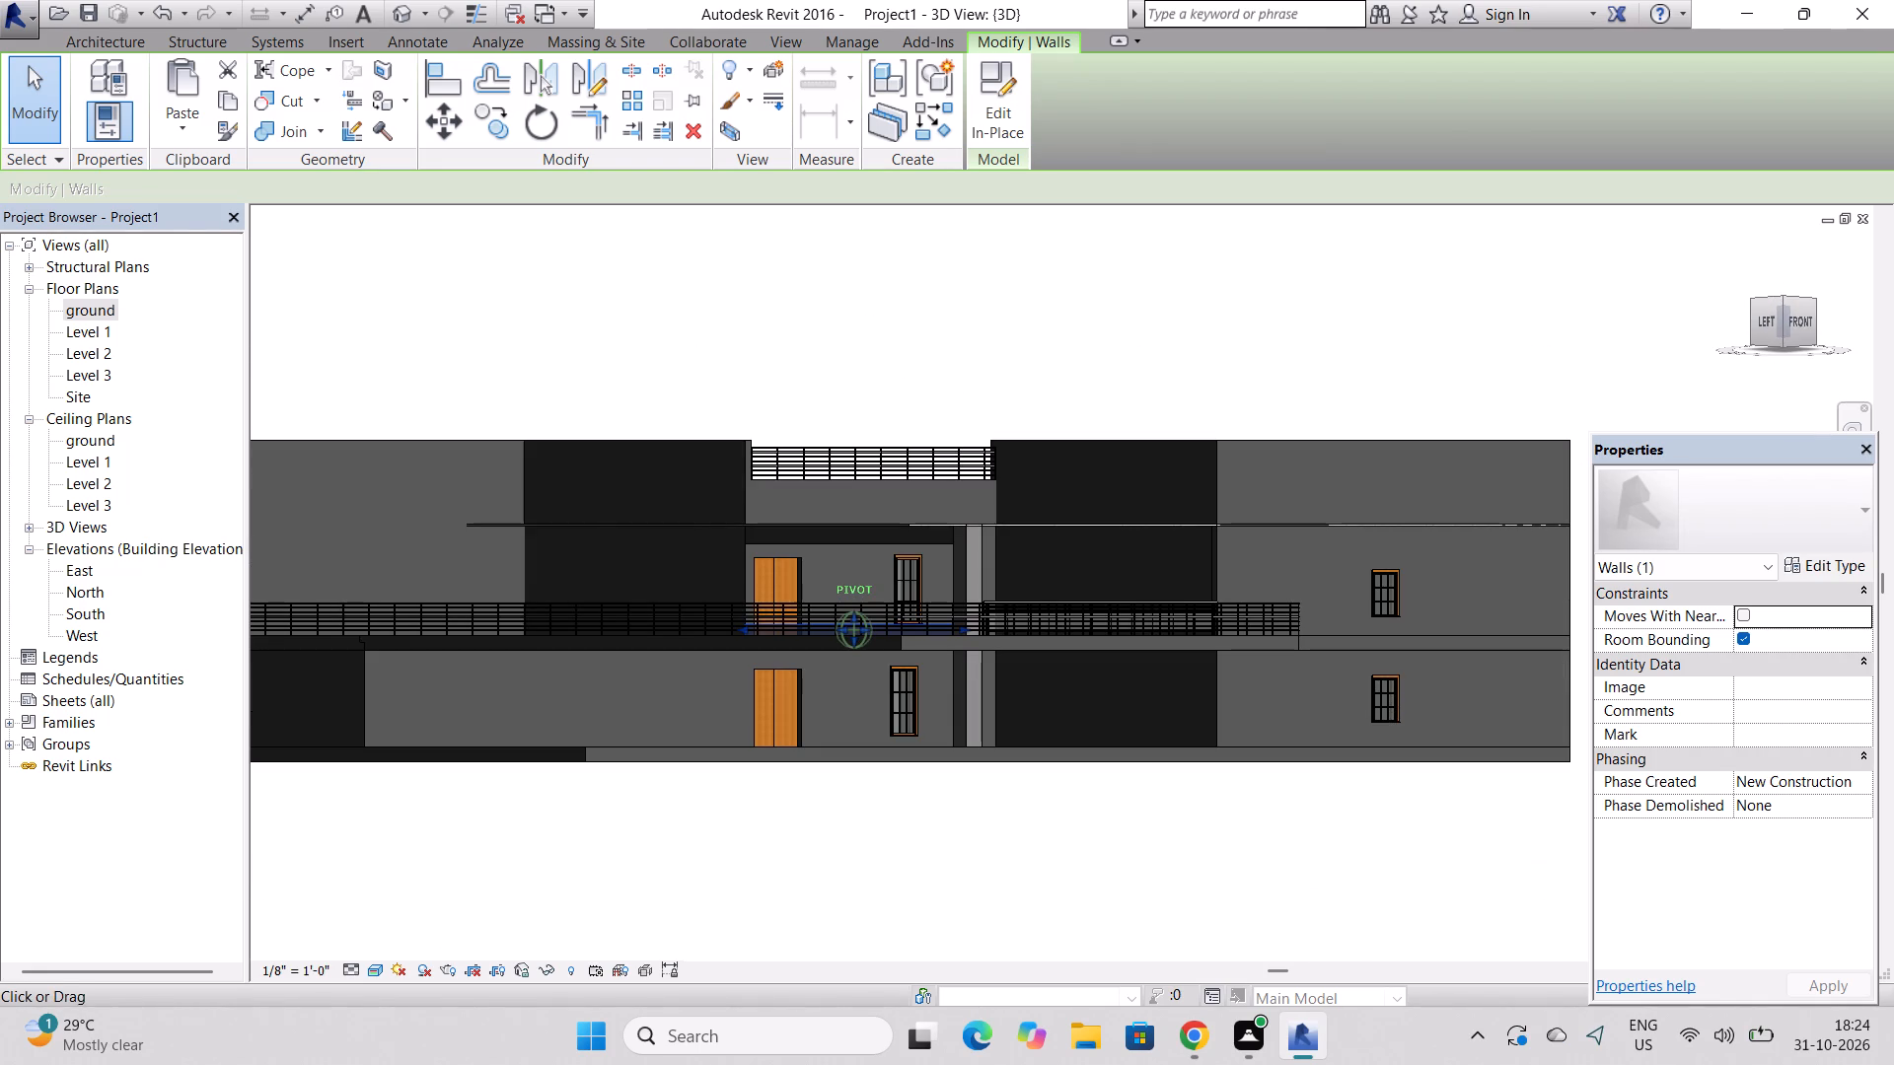
pyautogui.moveTo(1719, 254); pyautogui.dragTo(1719, 213)
pyautogui.click(1300, 246)
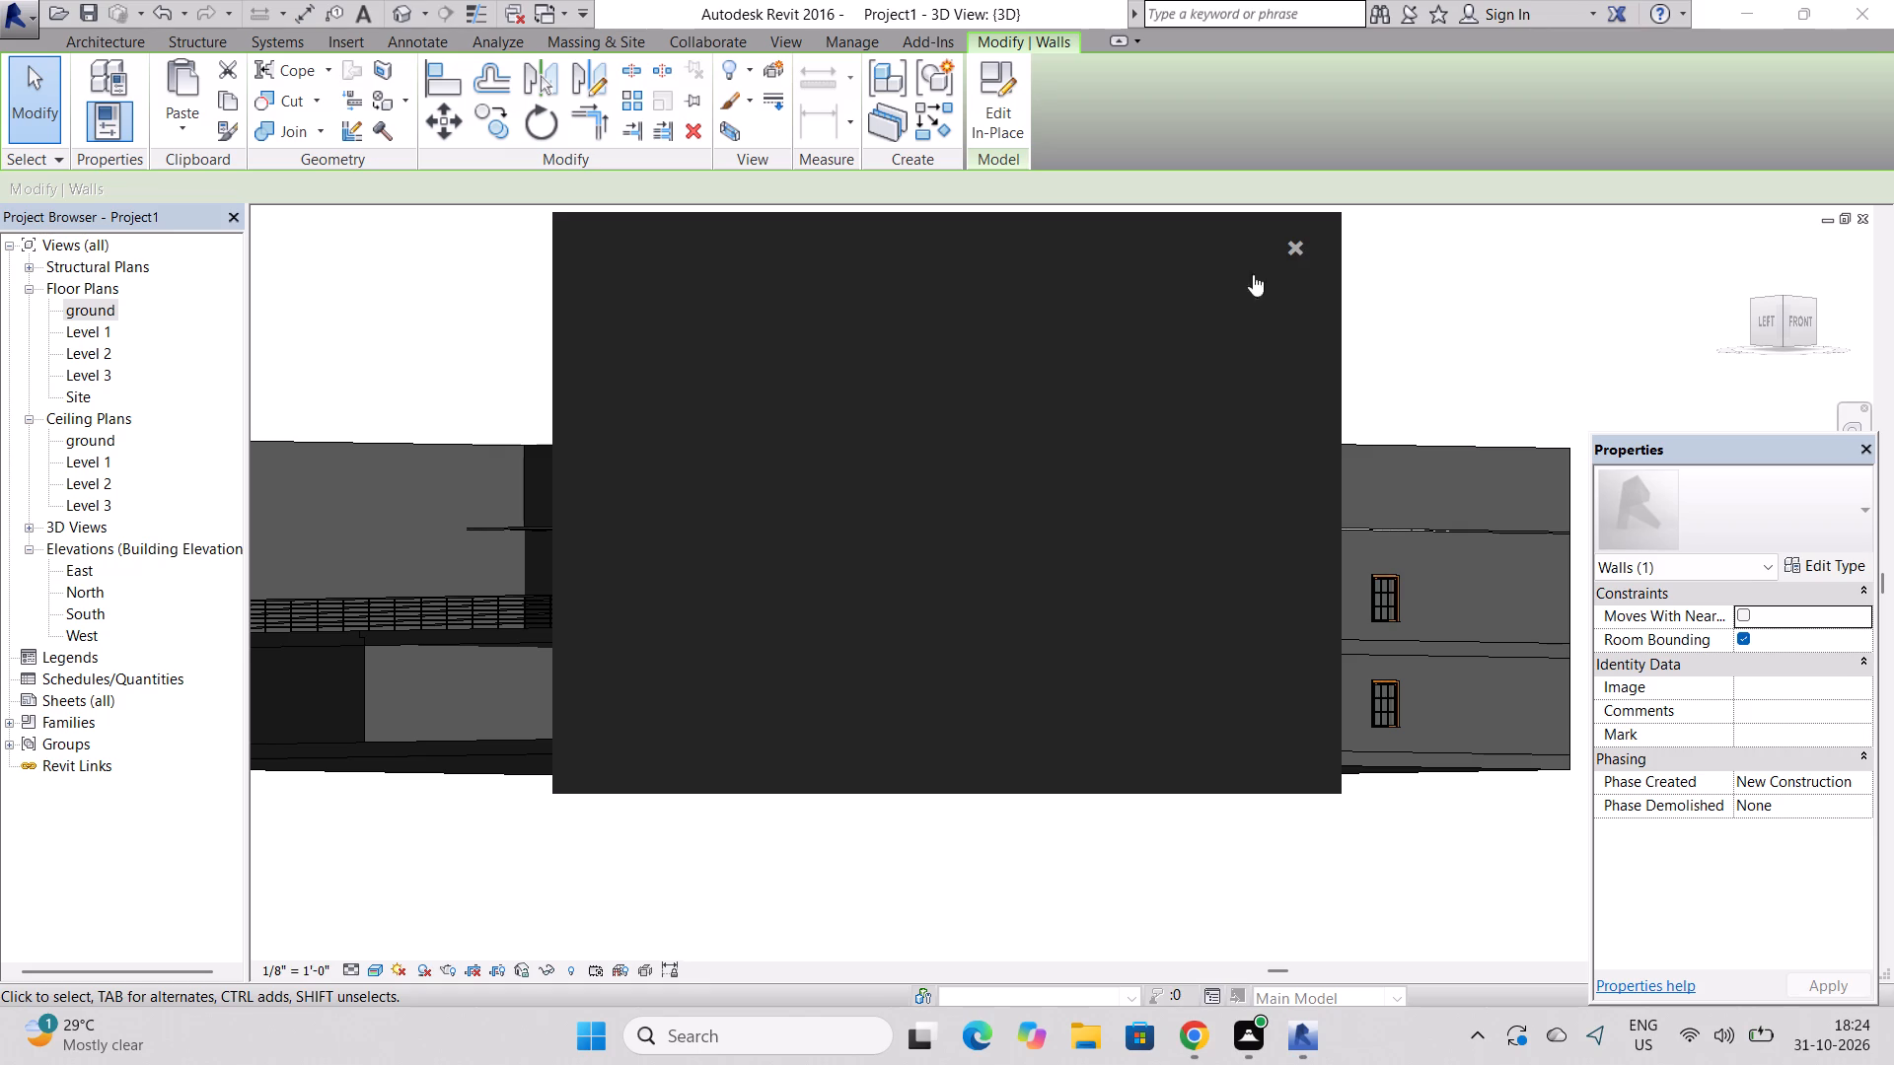
pyautogui.scroll(7, 877, 697)
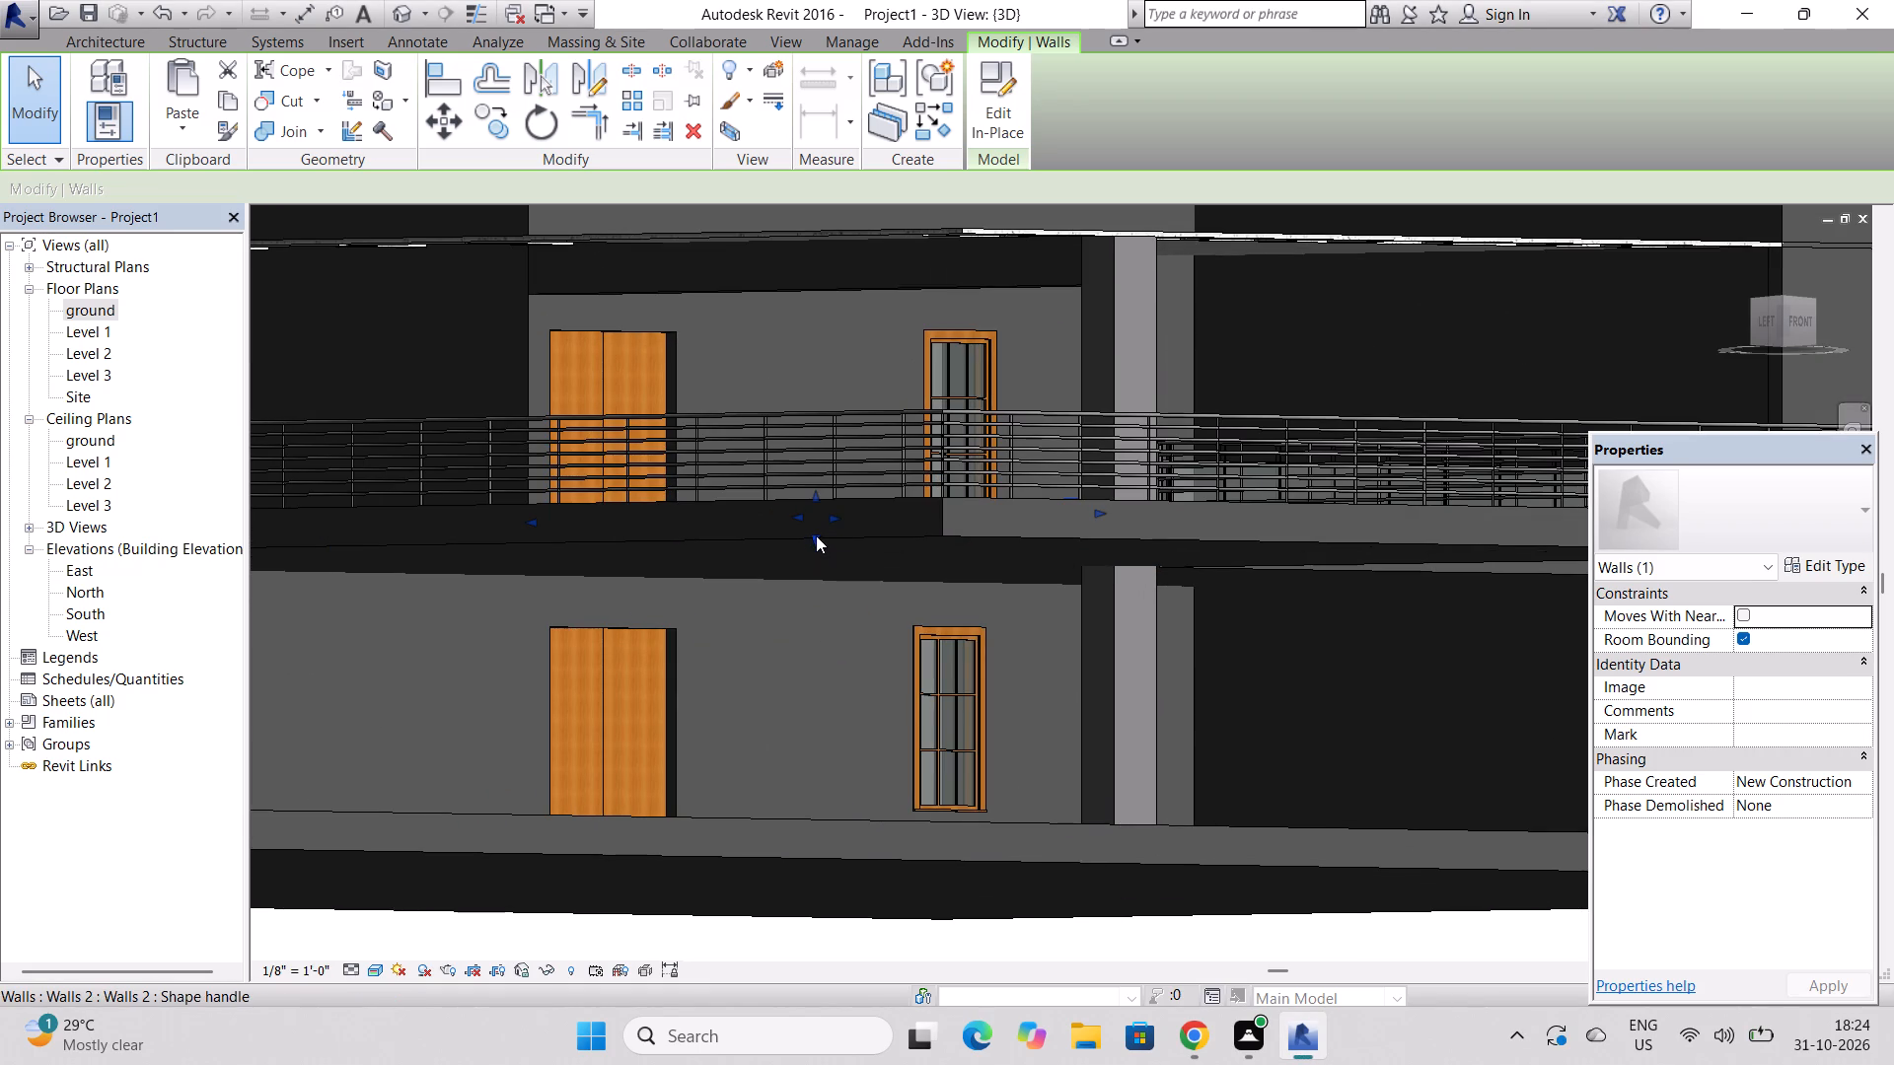
pyautogui.moveTo(816, 535); pyautogui.dragTo(821, 589)
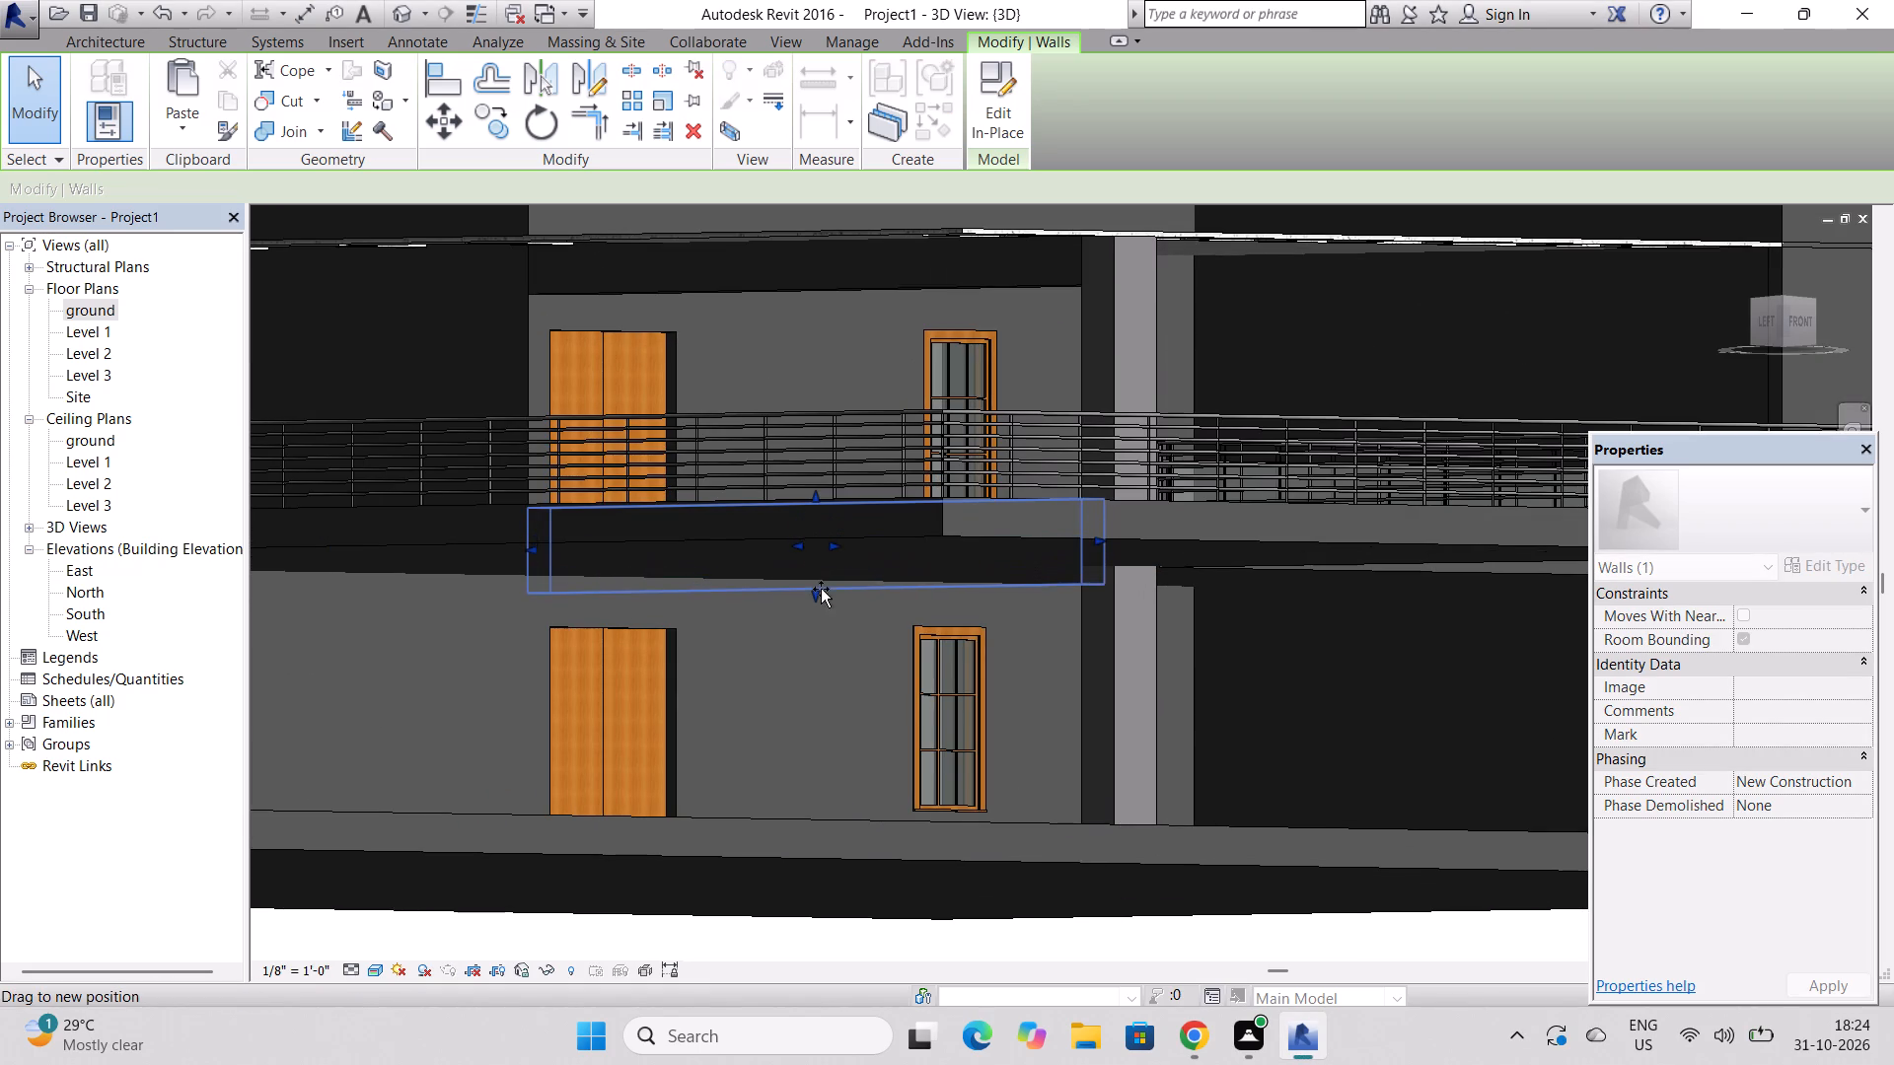
pyautogui.moveTo(821, 589); pyautogui.dragTo(822, 604)
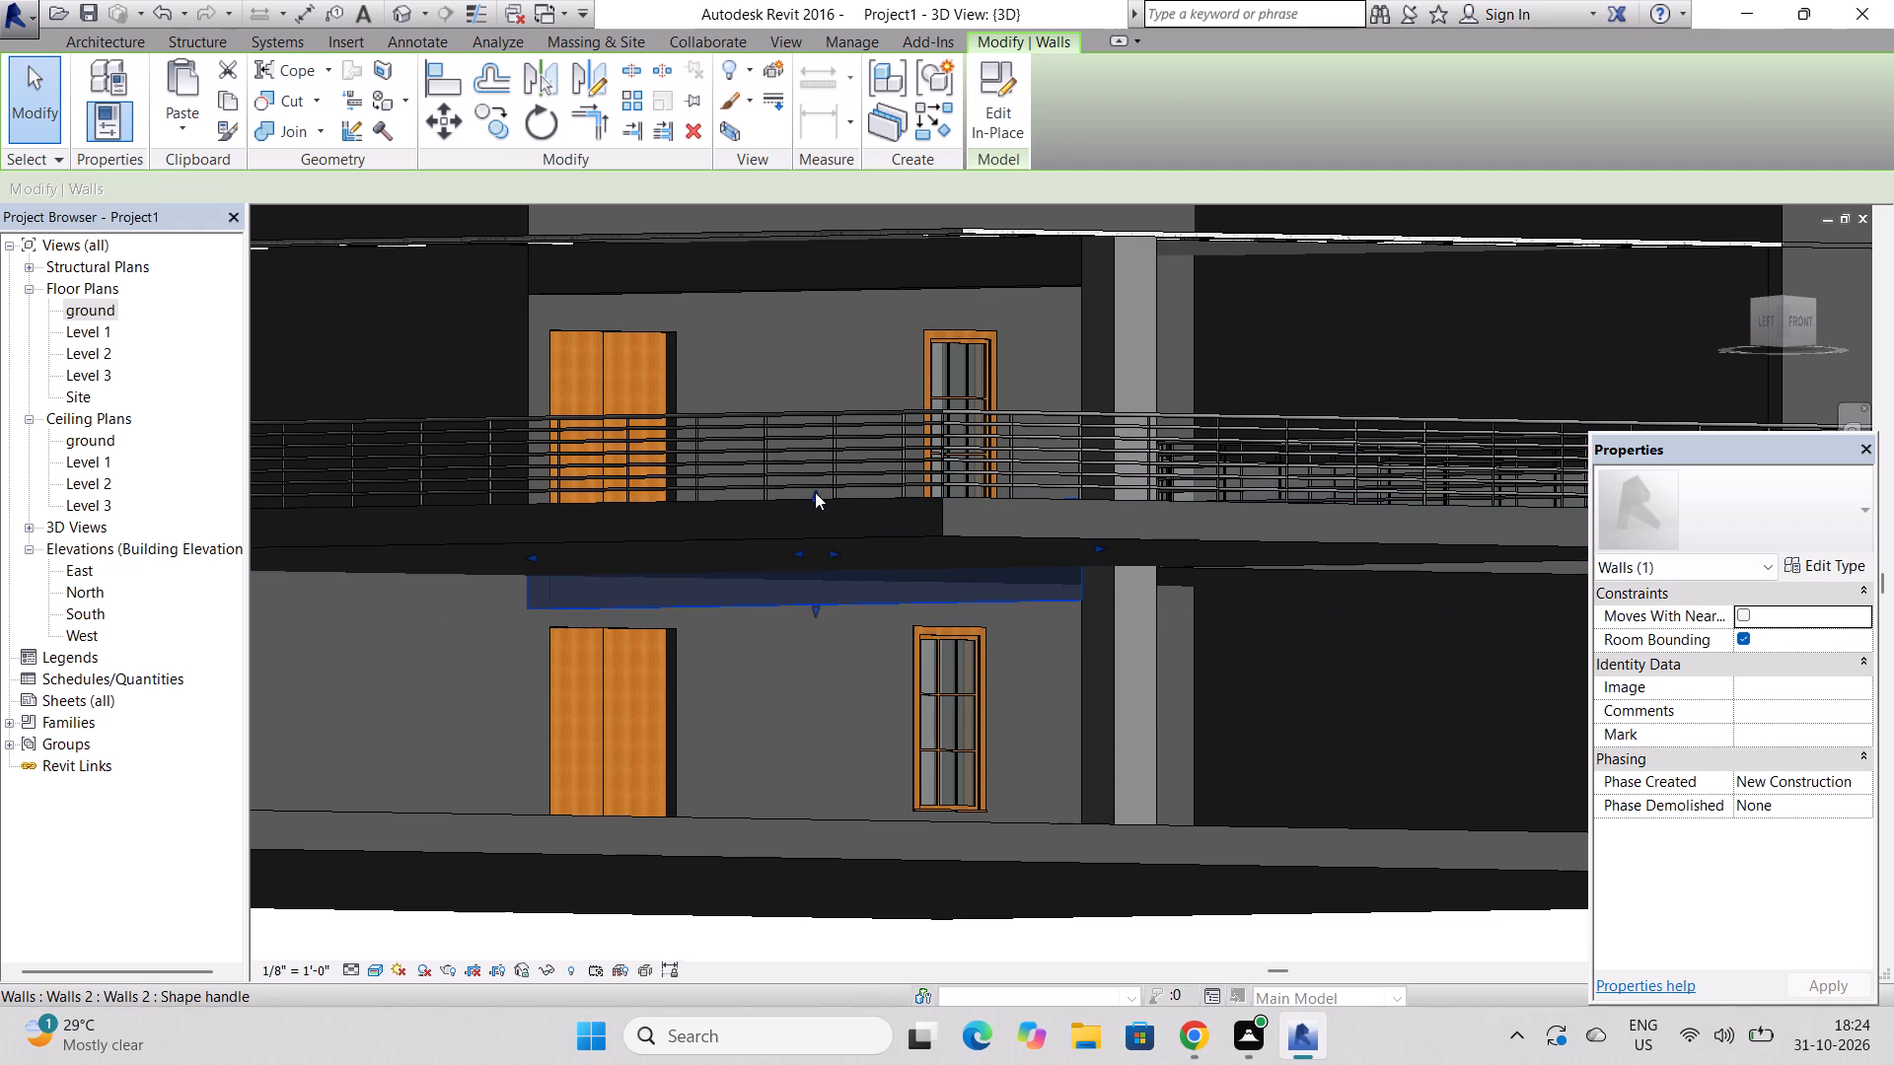
# Lower the in-place wall's top edge from the upper floor surface to within the slab's depth.
pyautogui.moveTo(815, 492); pyautogui.dragTo(816, 533)
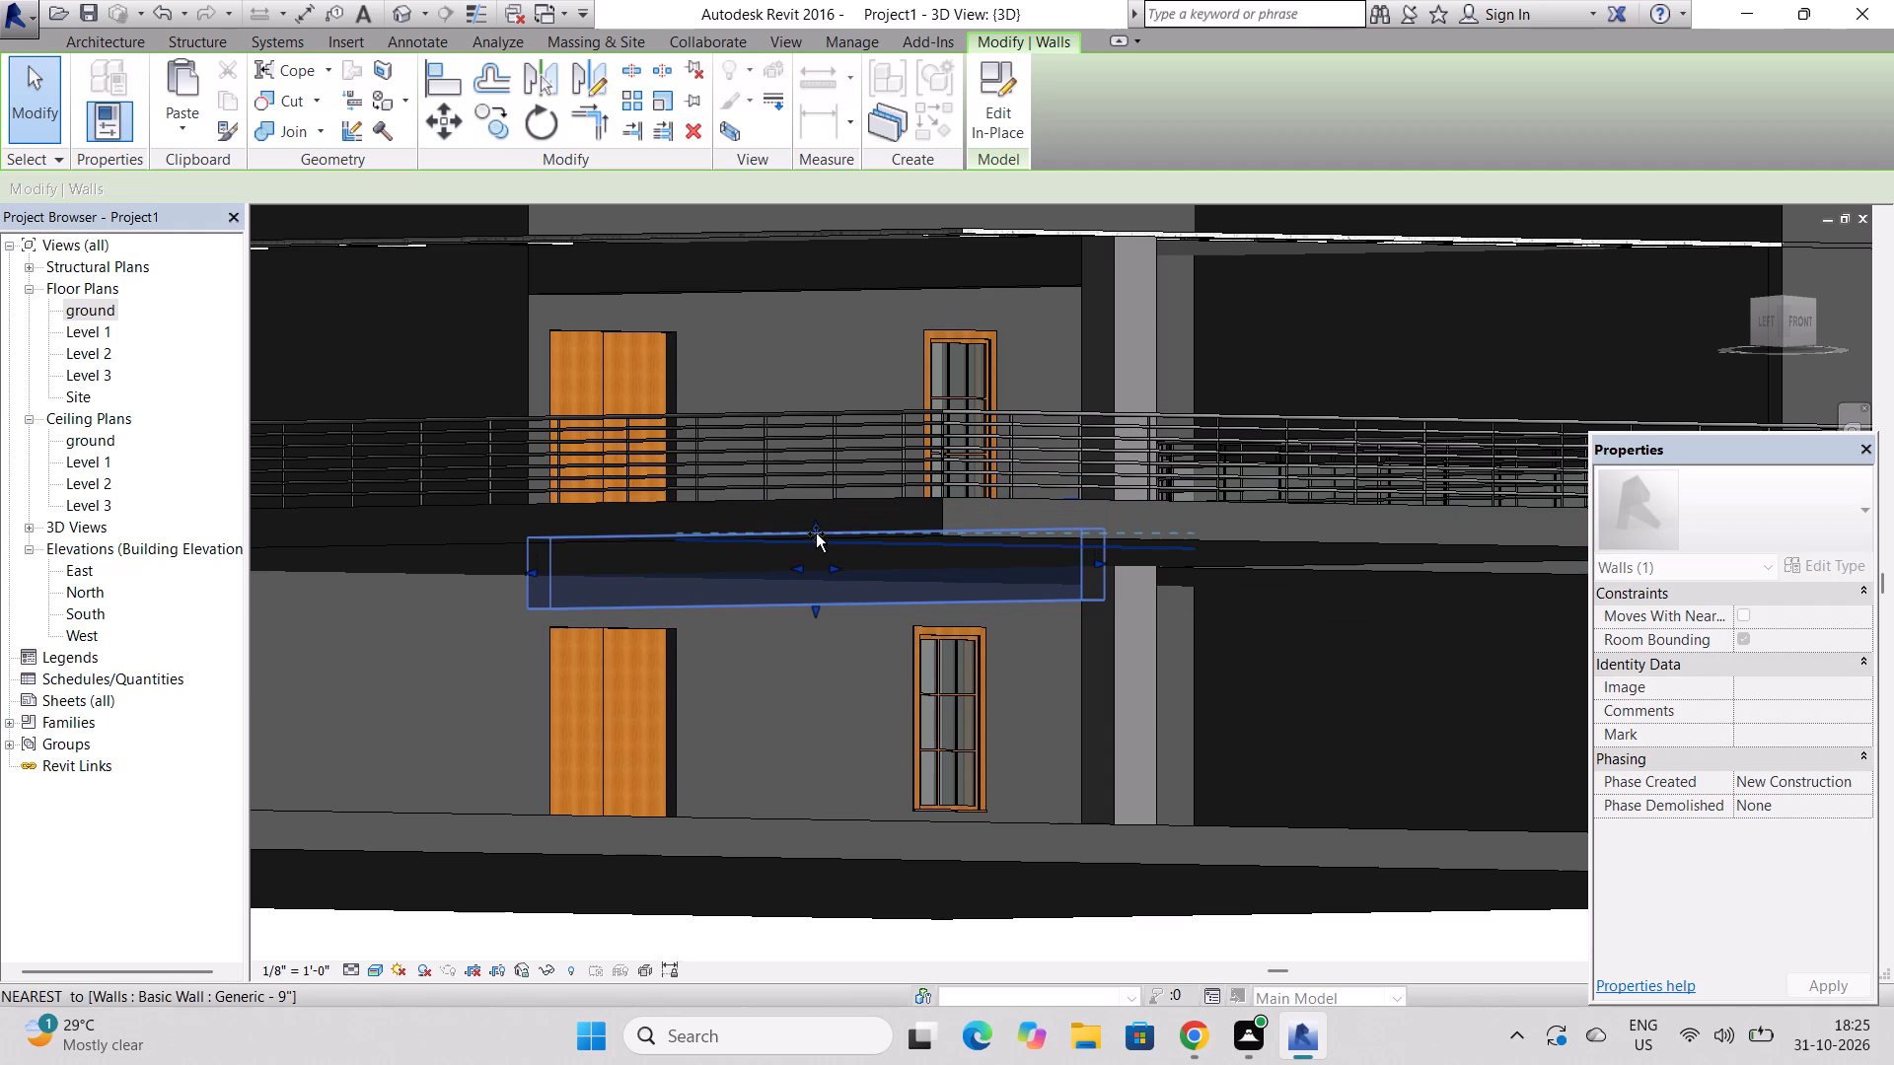
pyautogui.moveTo(816, 533); pyautogui.dragTo(816, 546)
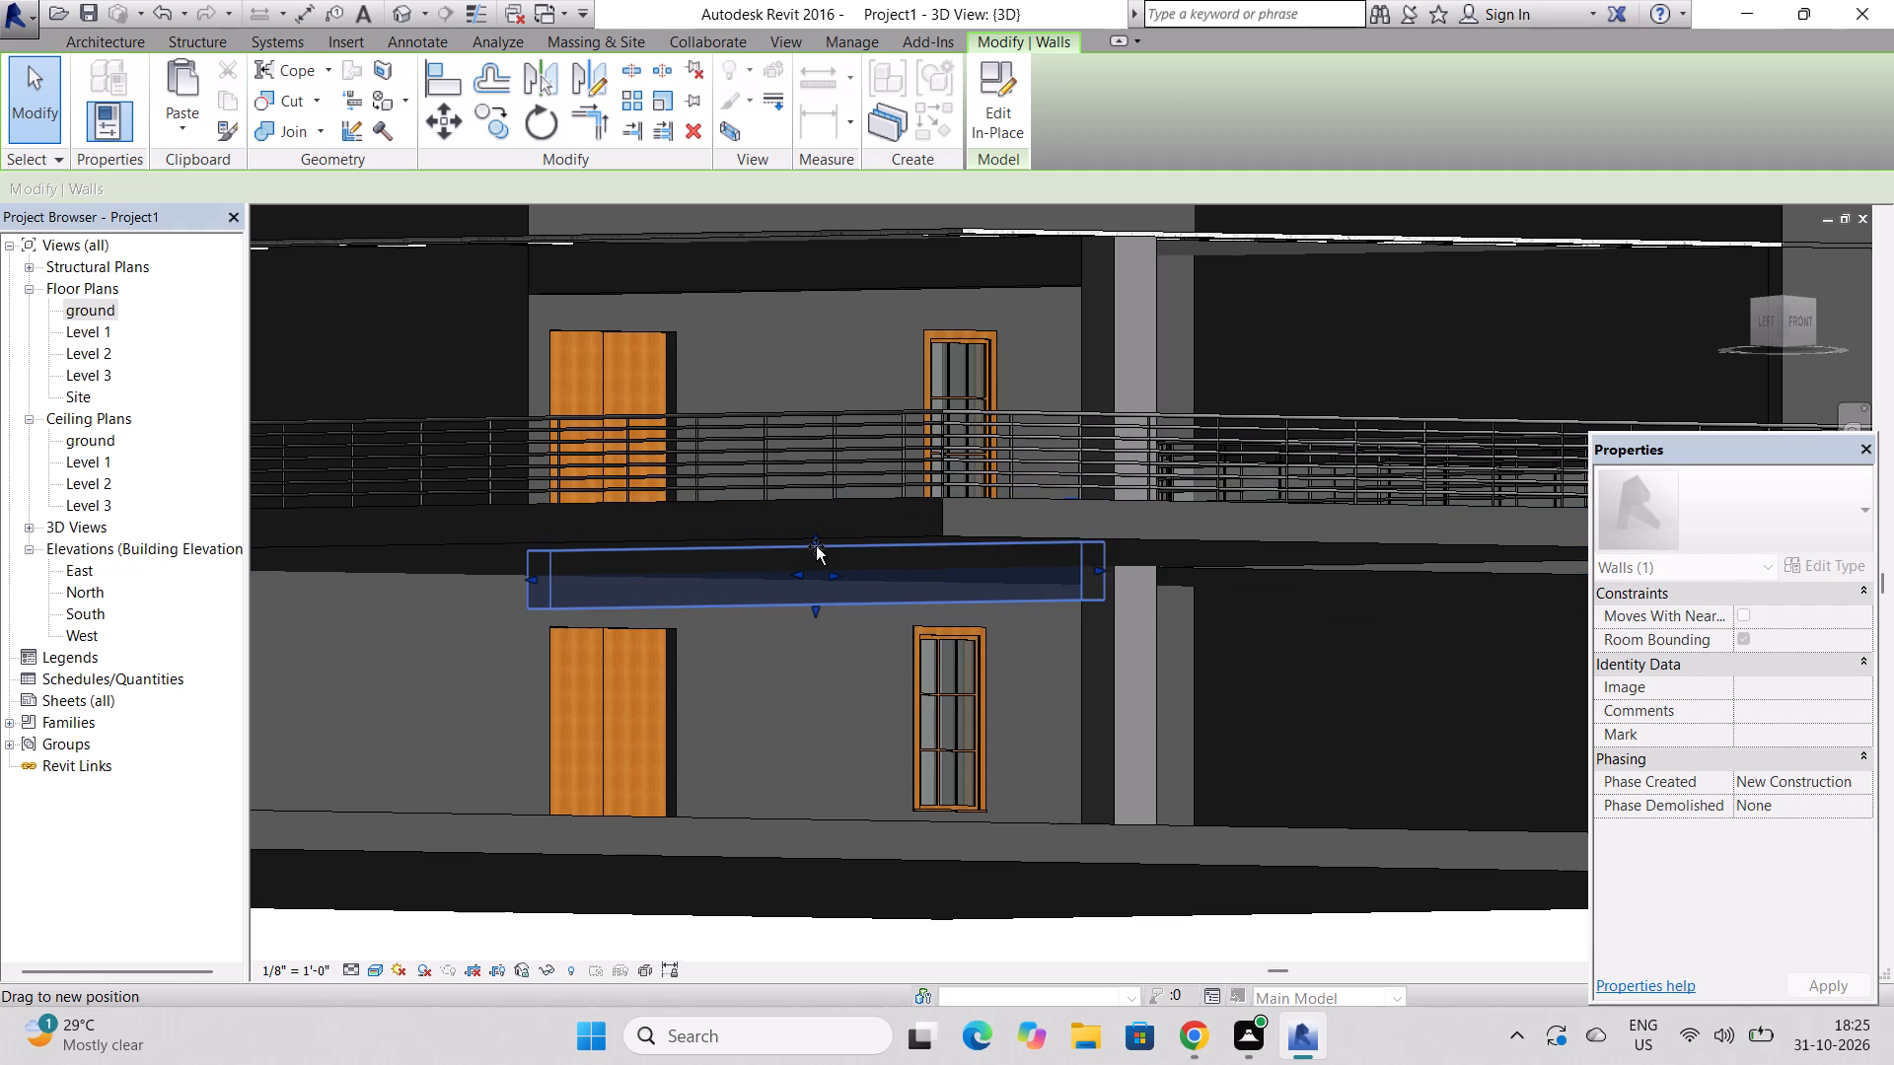
pyautogui.moveTo(816, 546); pyautogui.dragTo(819, 610)
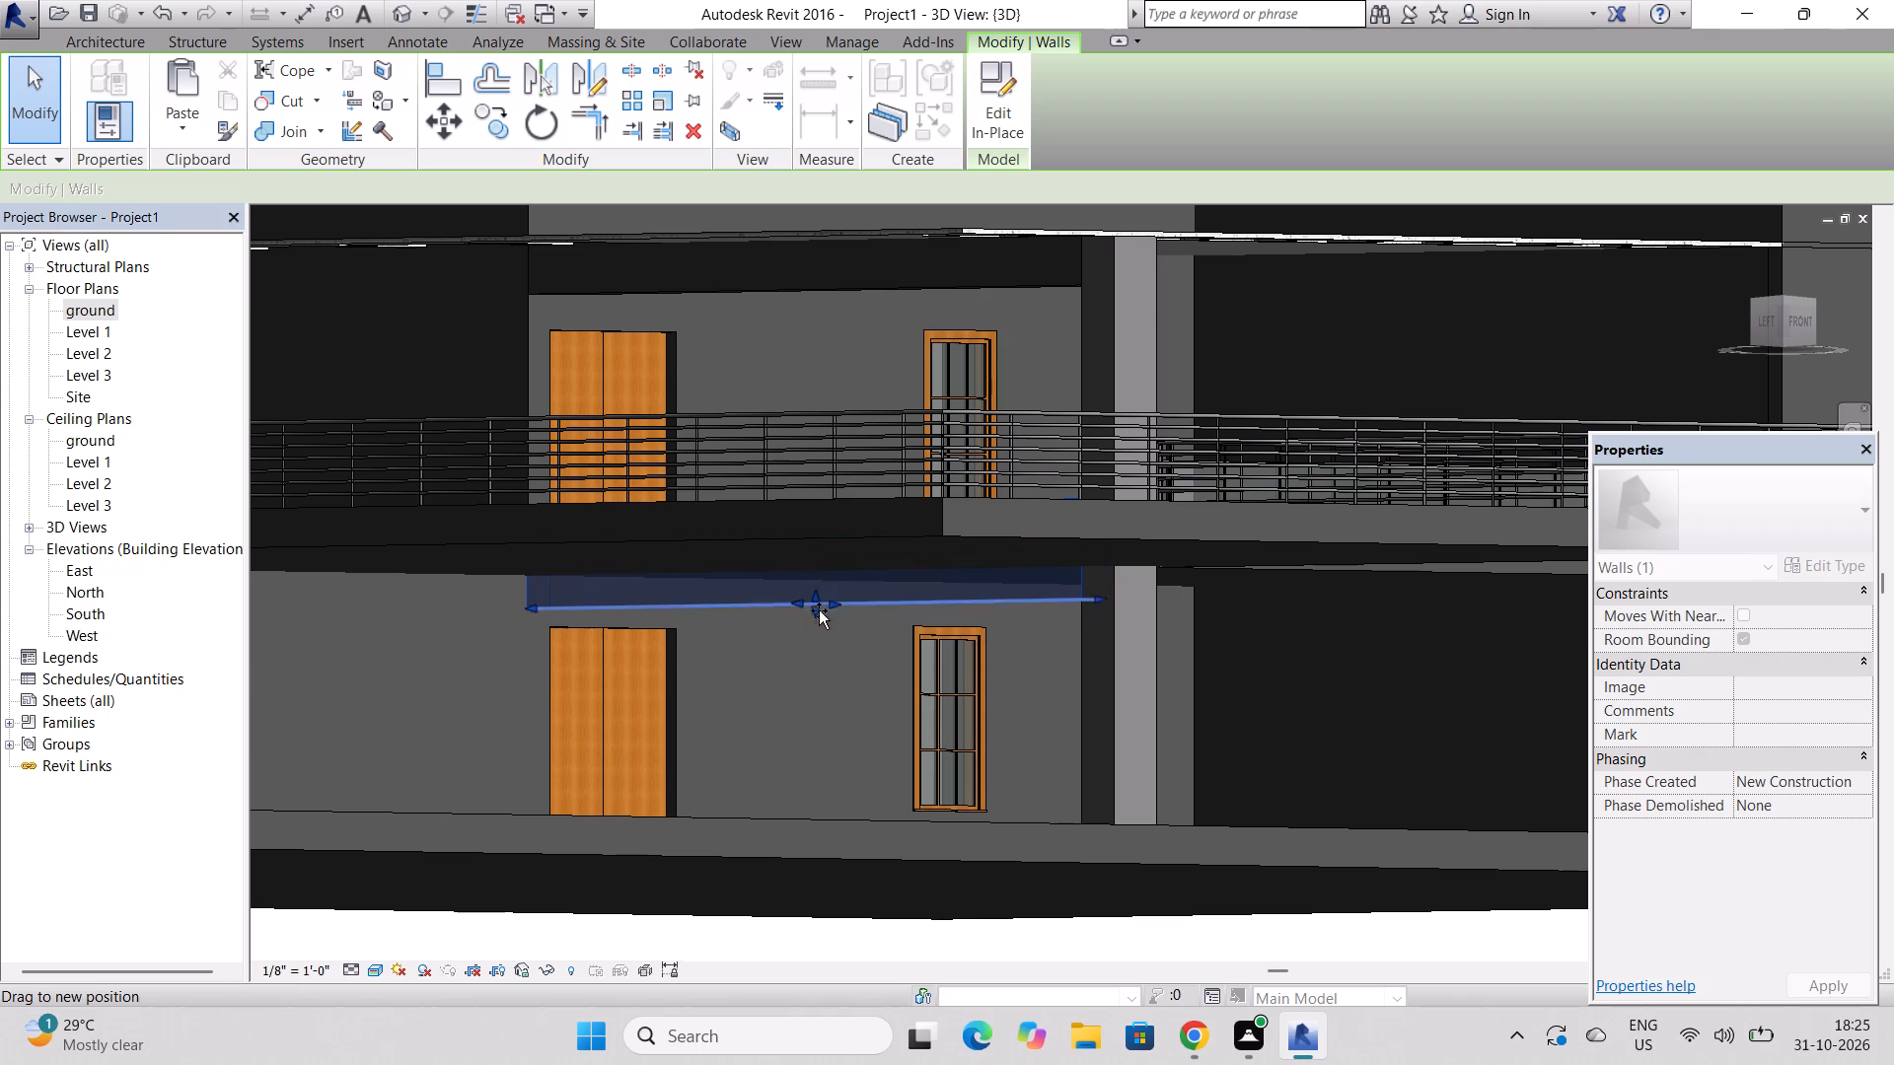
pyautogui.moveTo(819, 610); pyautogui.dragTo(819, 546)
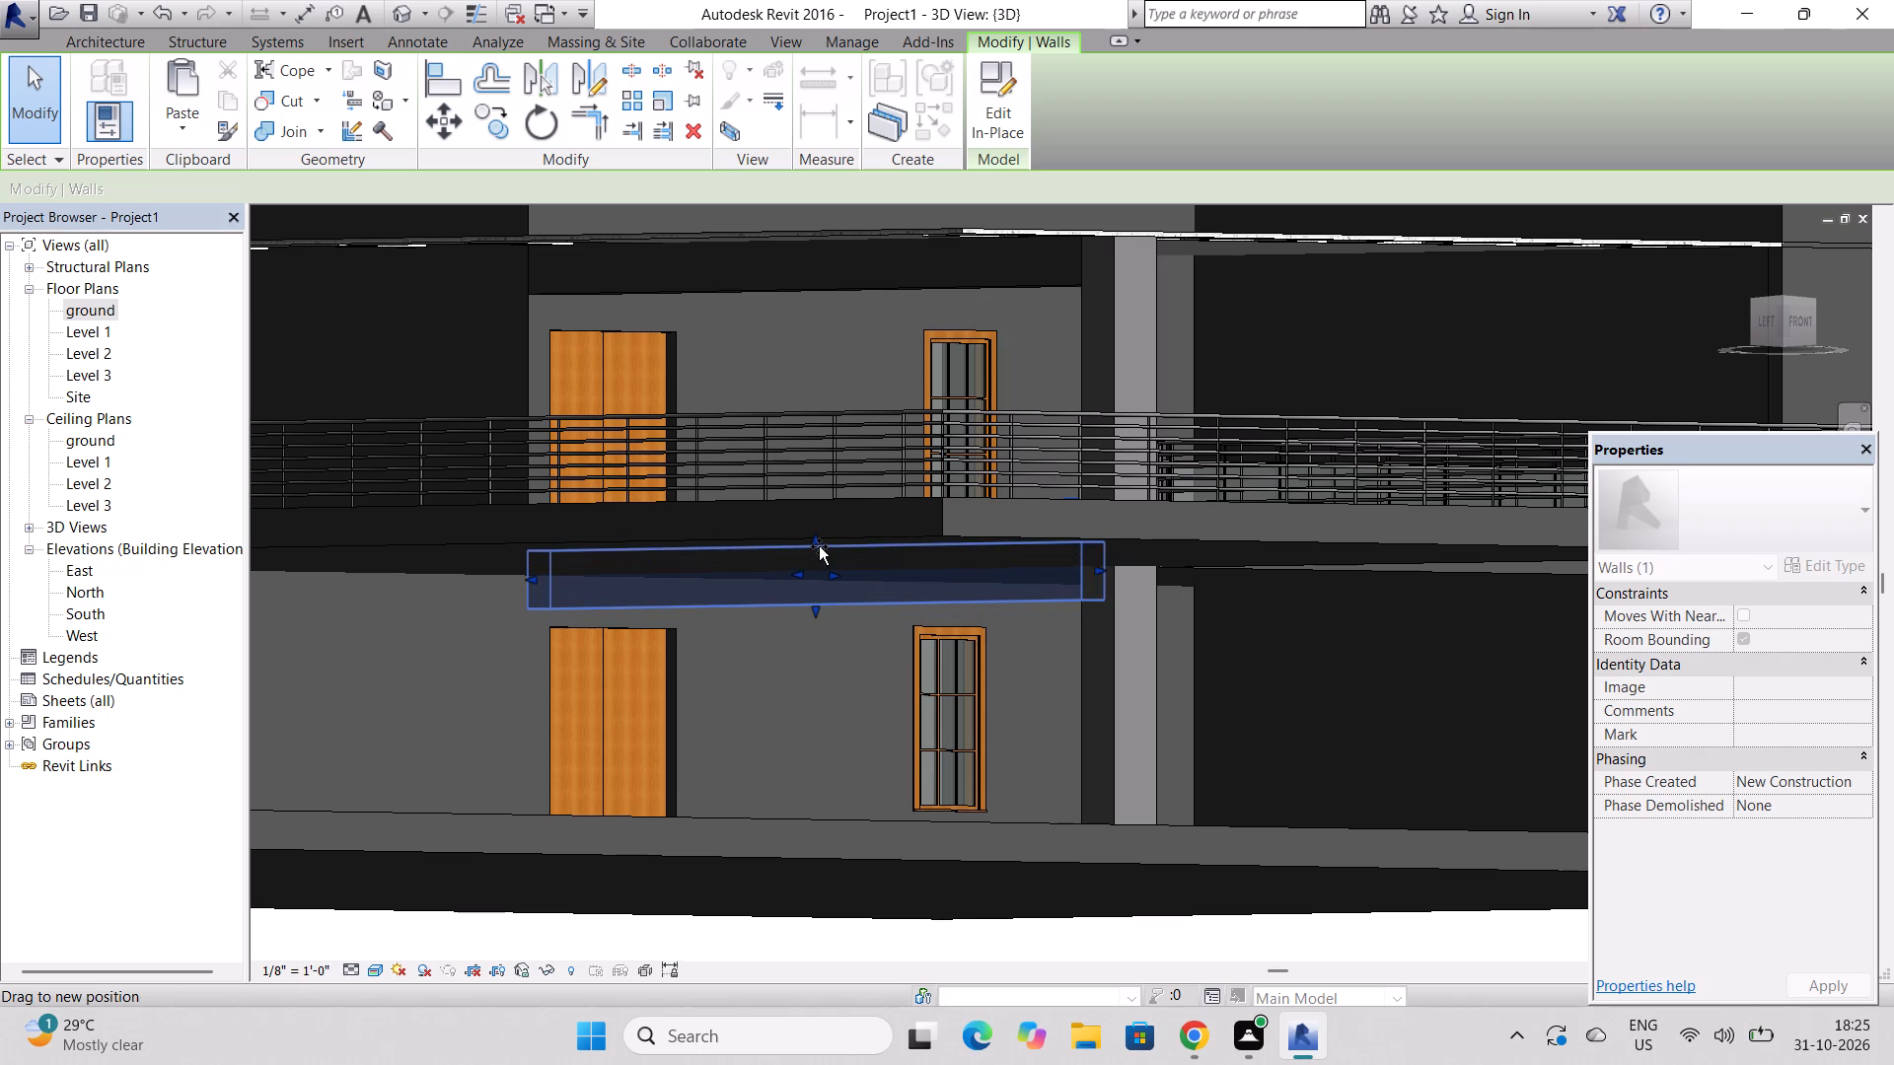
pyautogui.moveTo(819, 546); pyautogui.dragTo(821, 538)
pyautogui.press('Escape')
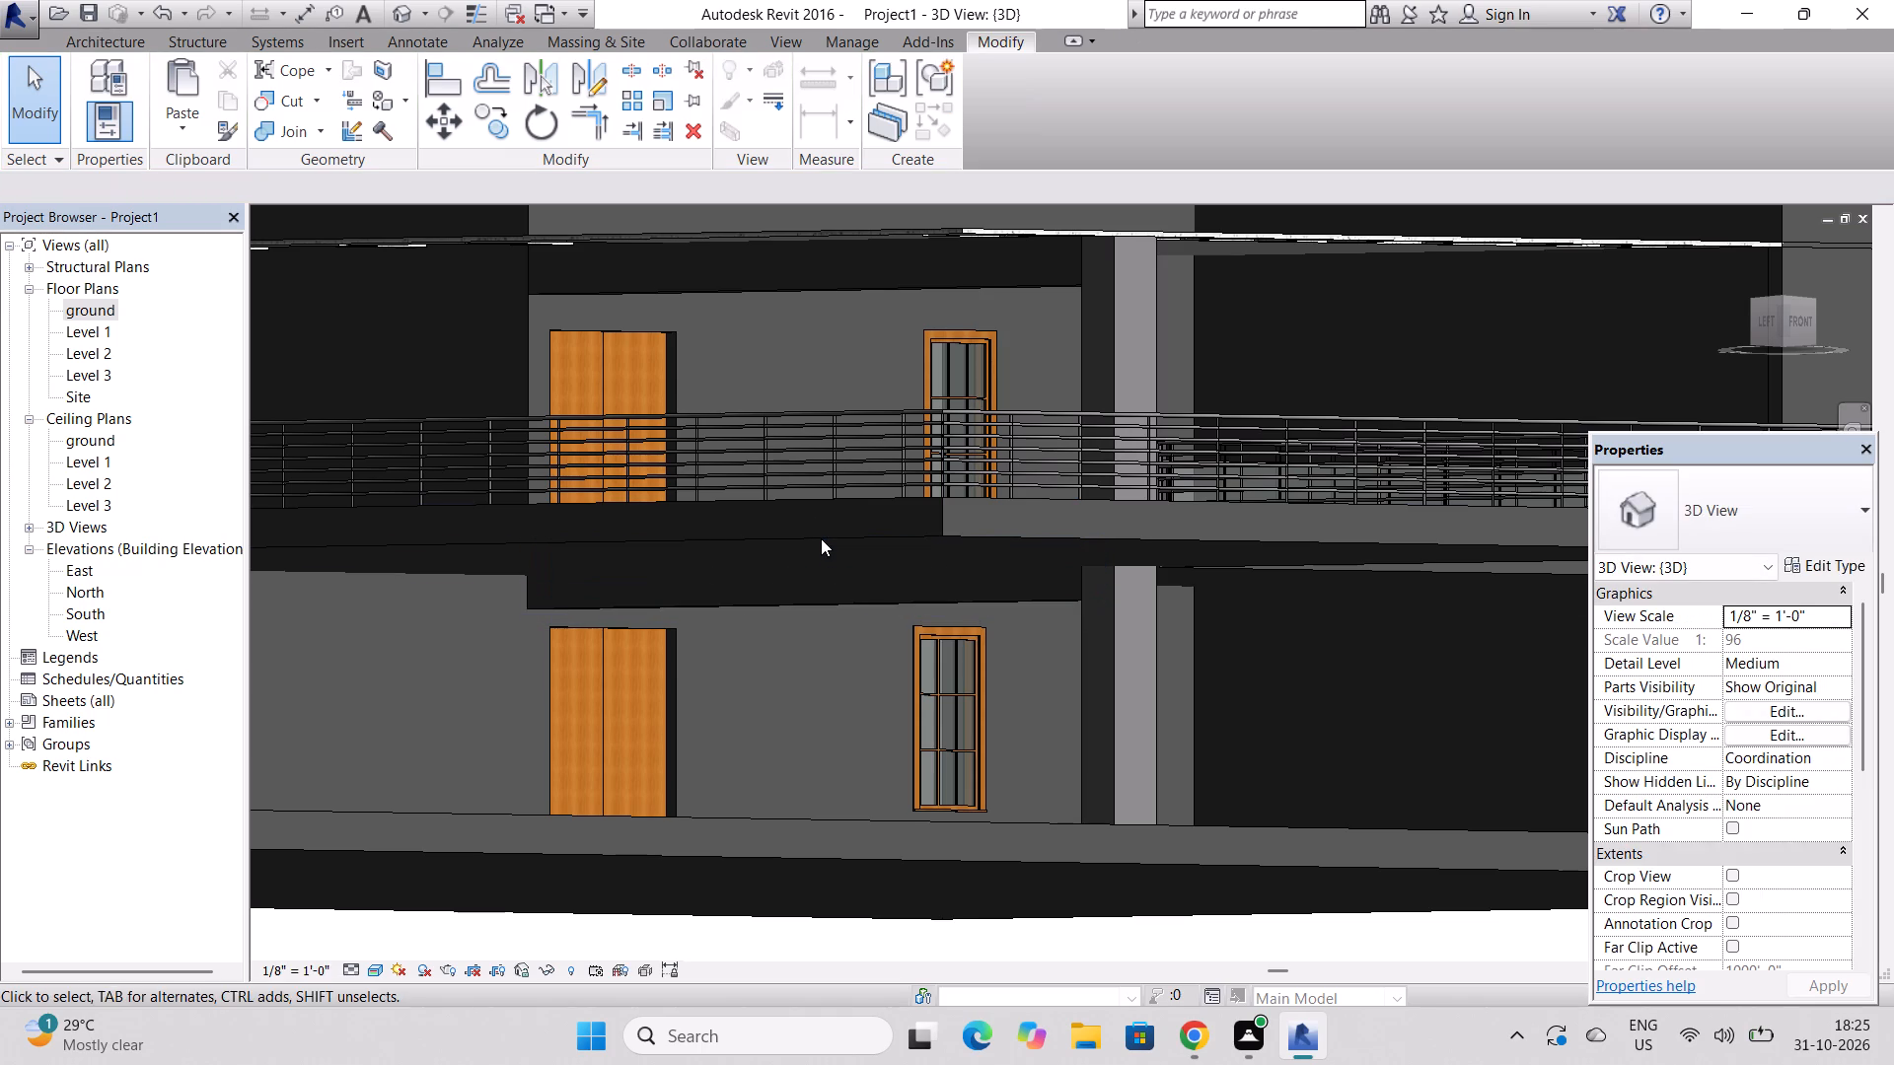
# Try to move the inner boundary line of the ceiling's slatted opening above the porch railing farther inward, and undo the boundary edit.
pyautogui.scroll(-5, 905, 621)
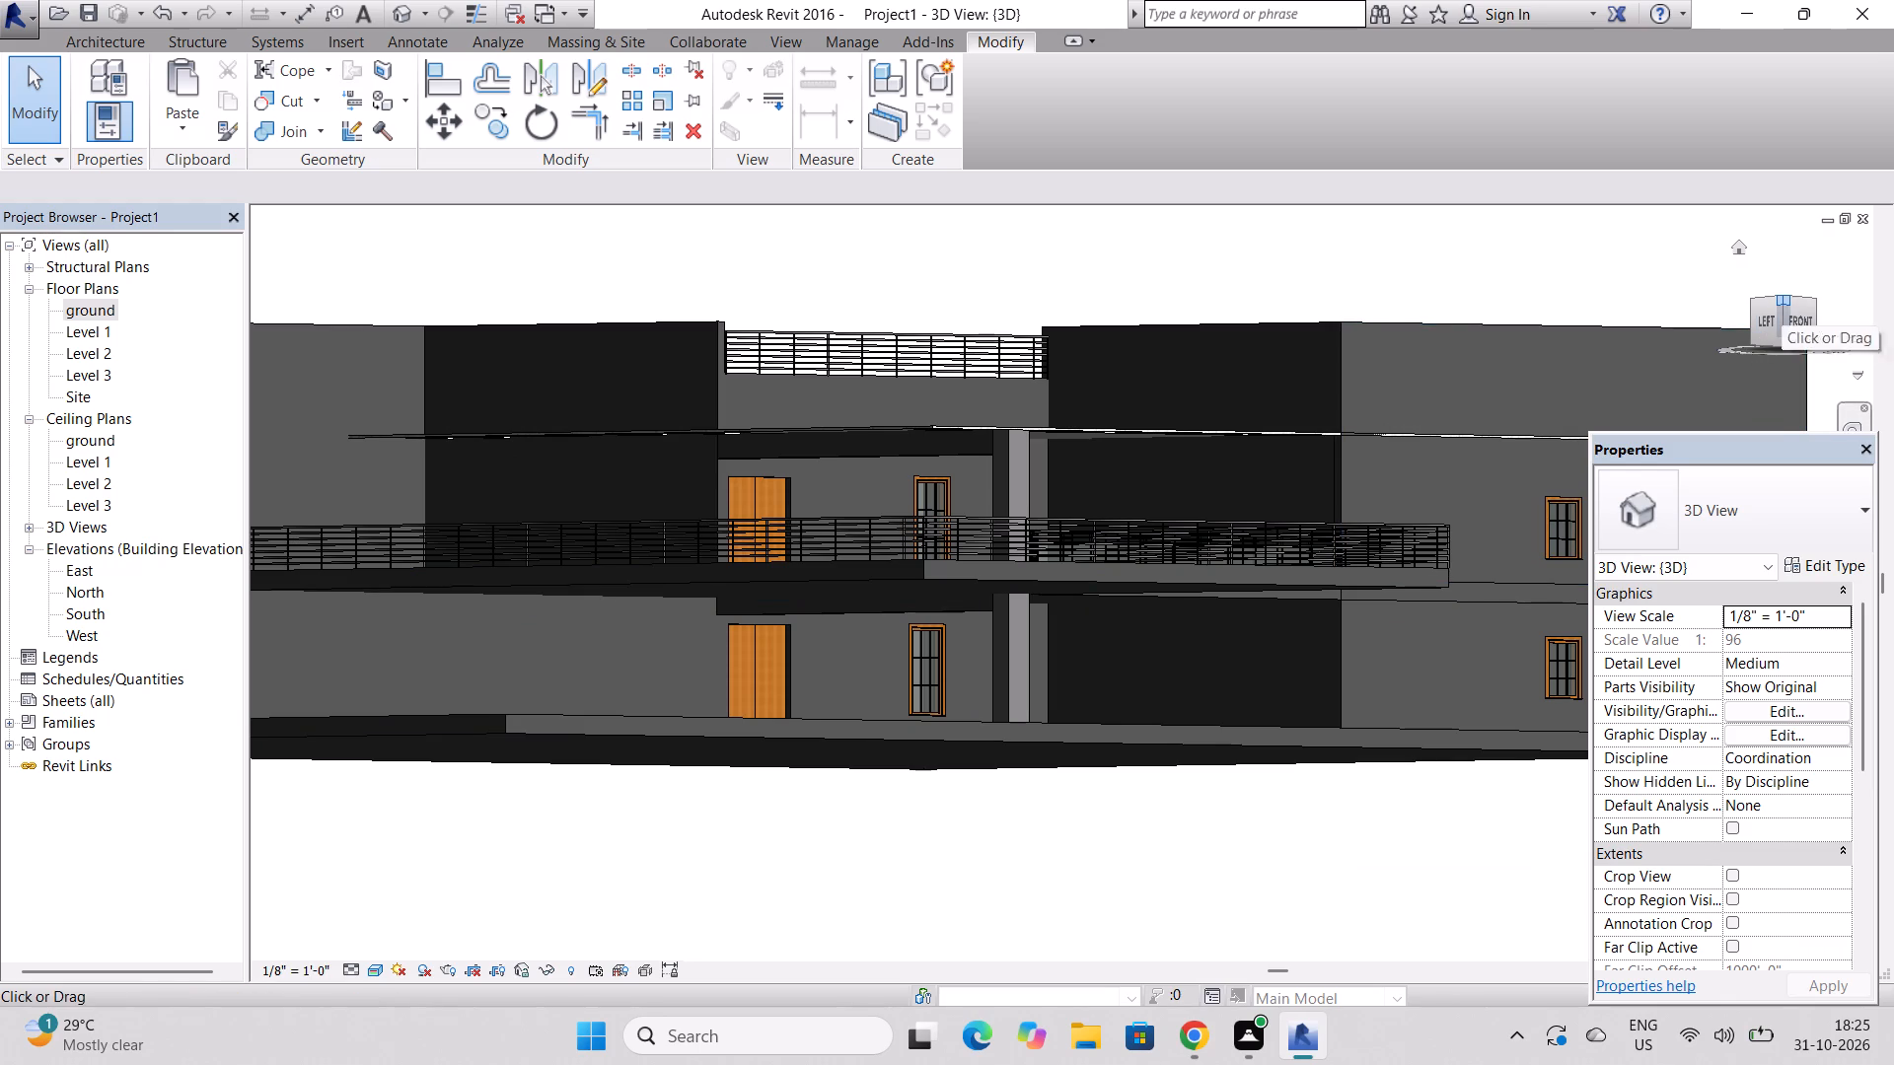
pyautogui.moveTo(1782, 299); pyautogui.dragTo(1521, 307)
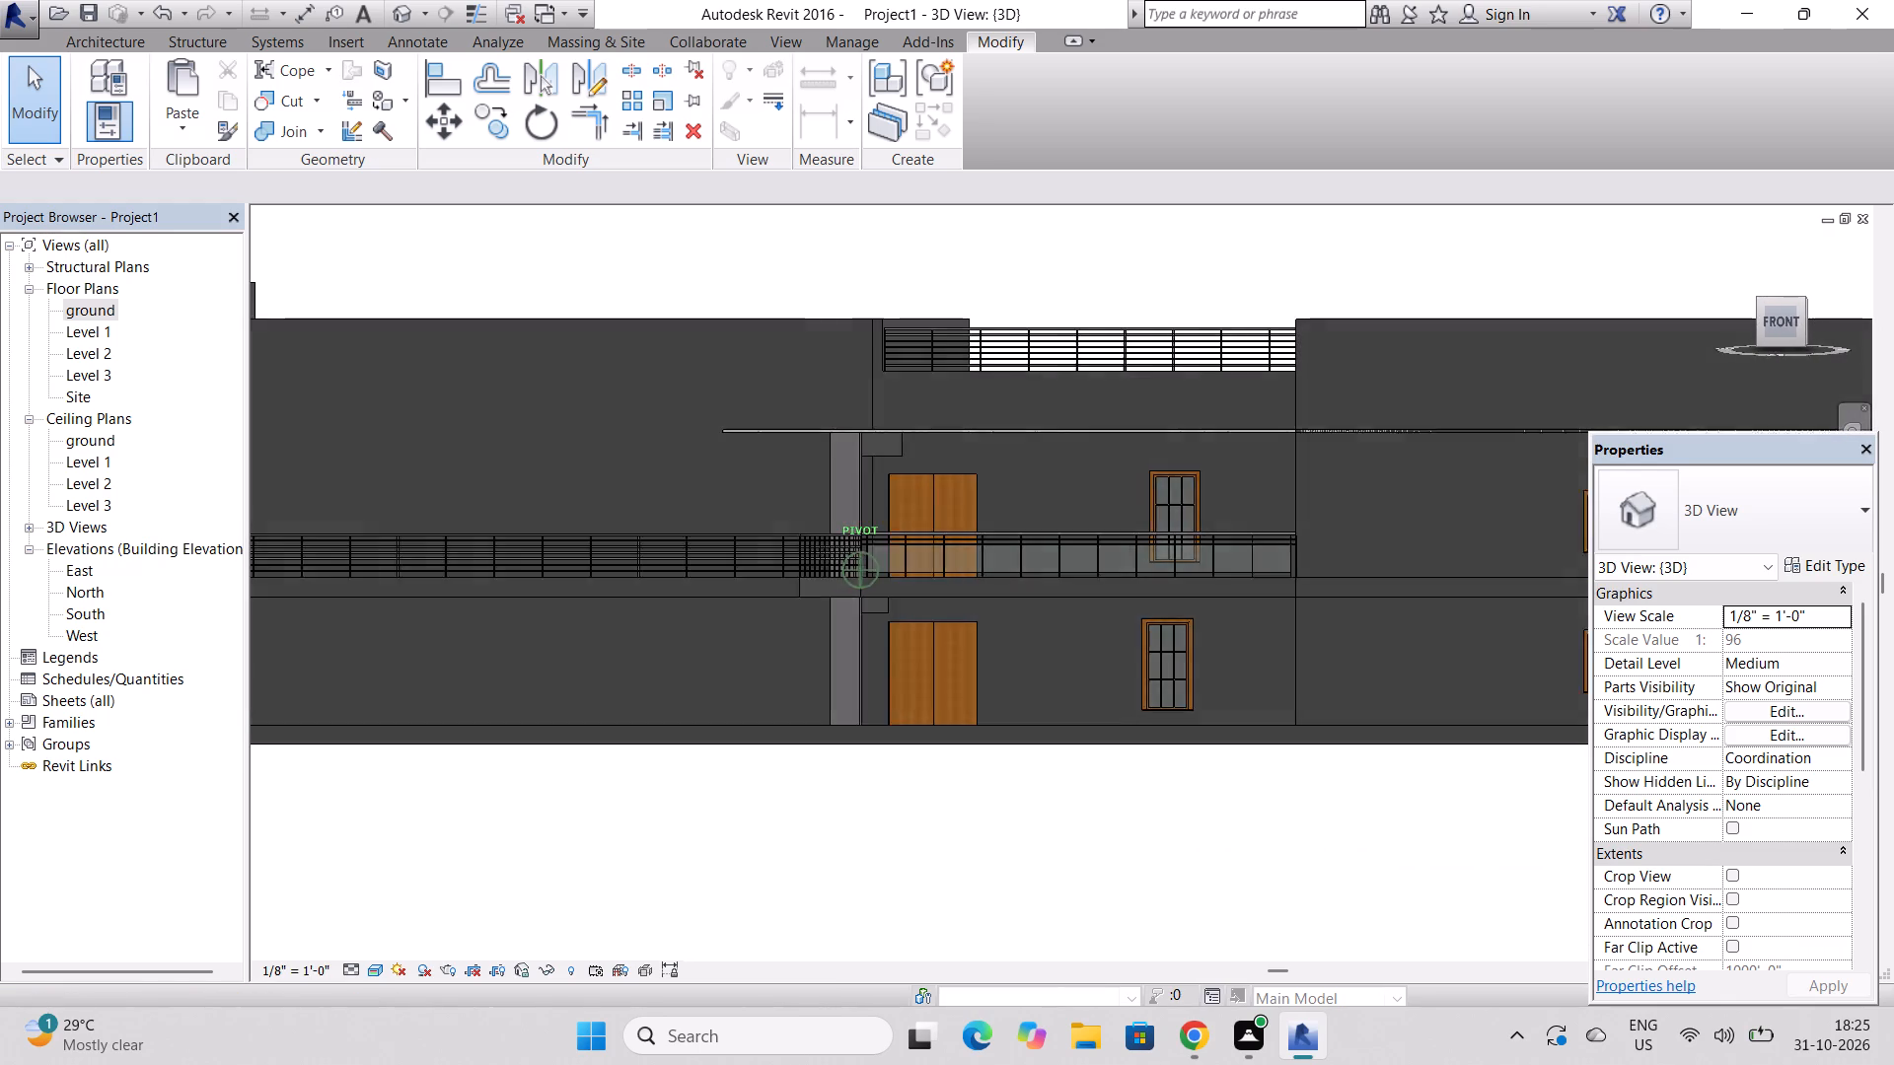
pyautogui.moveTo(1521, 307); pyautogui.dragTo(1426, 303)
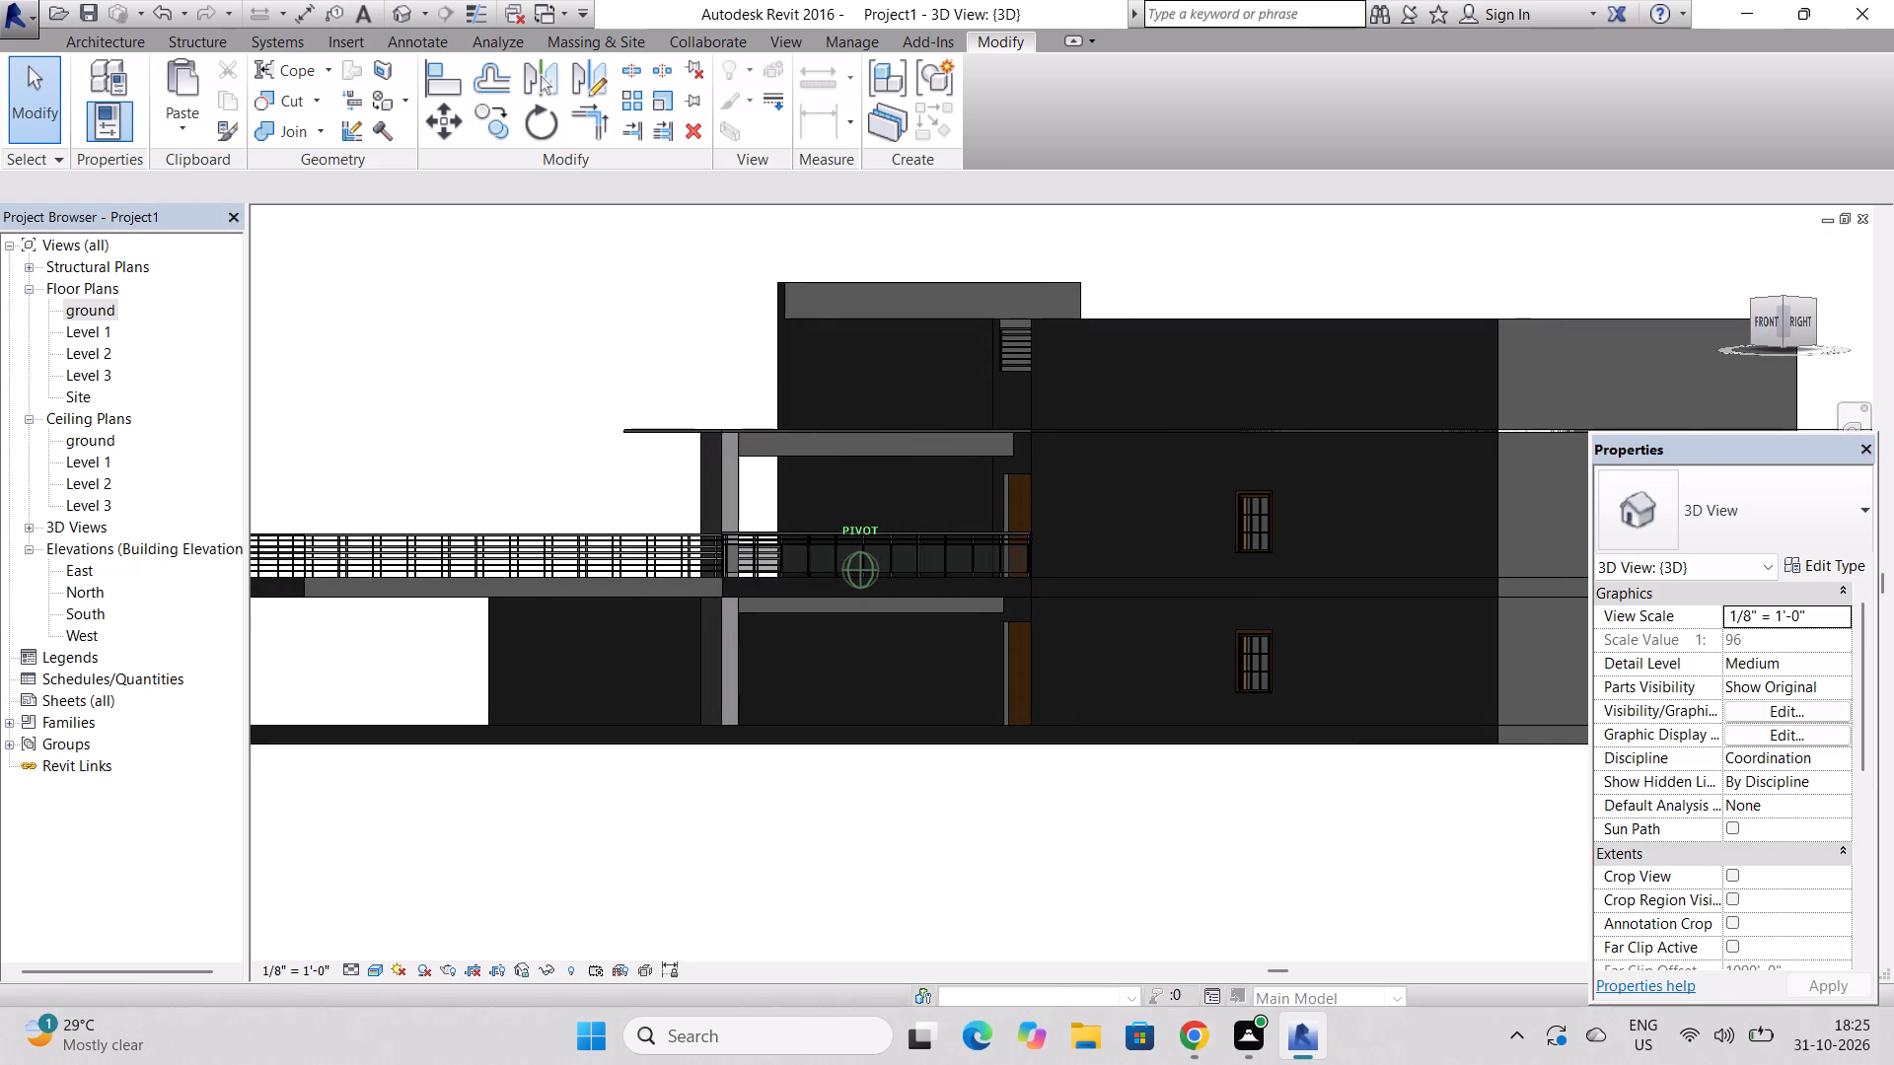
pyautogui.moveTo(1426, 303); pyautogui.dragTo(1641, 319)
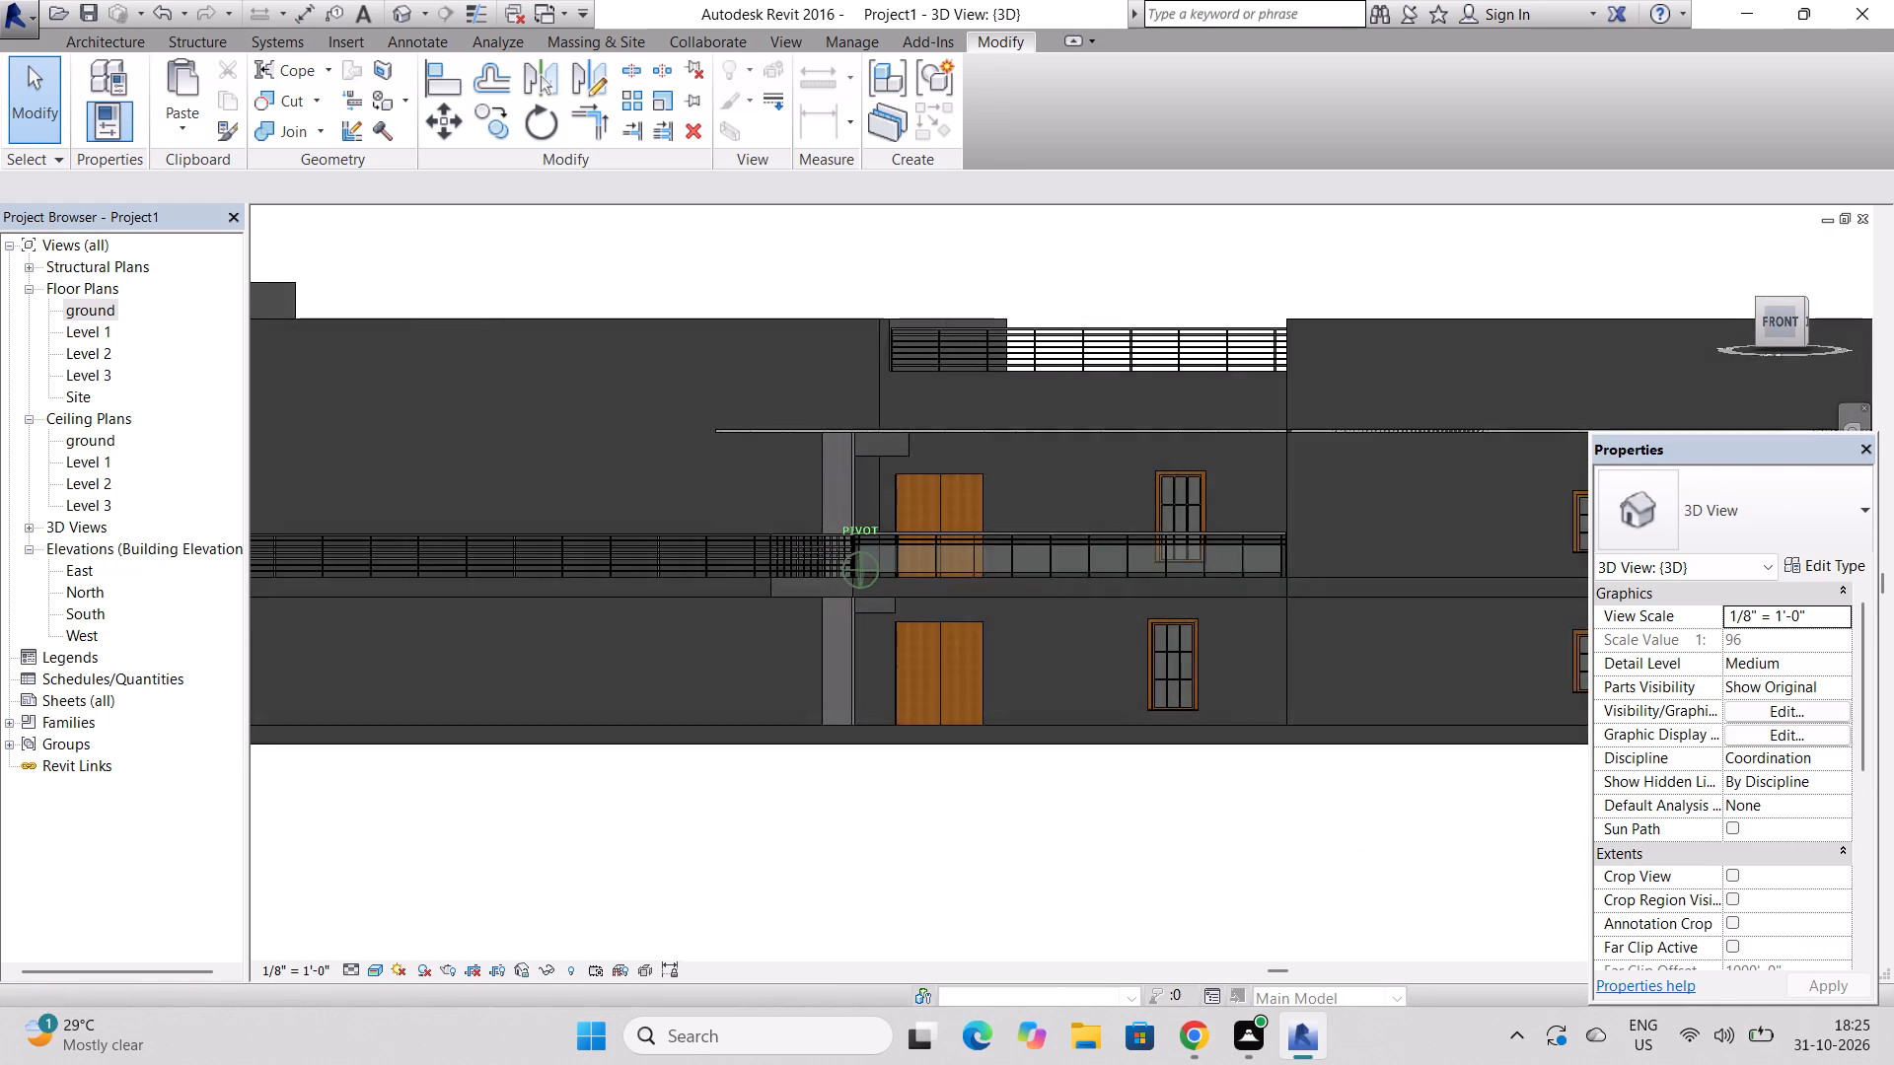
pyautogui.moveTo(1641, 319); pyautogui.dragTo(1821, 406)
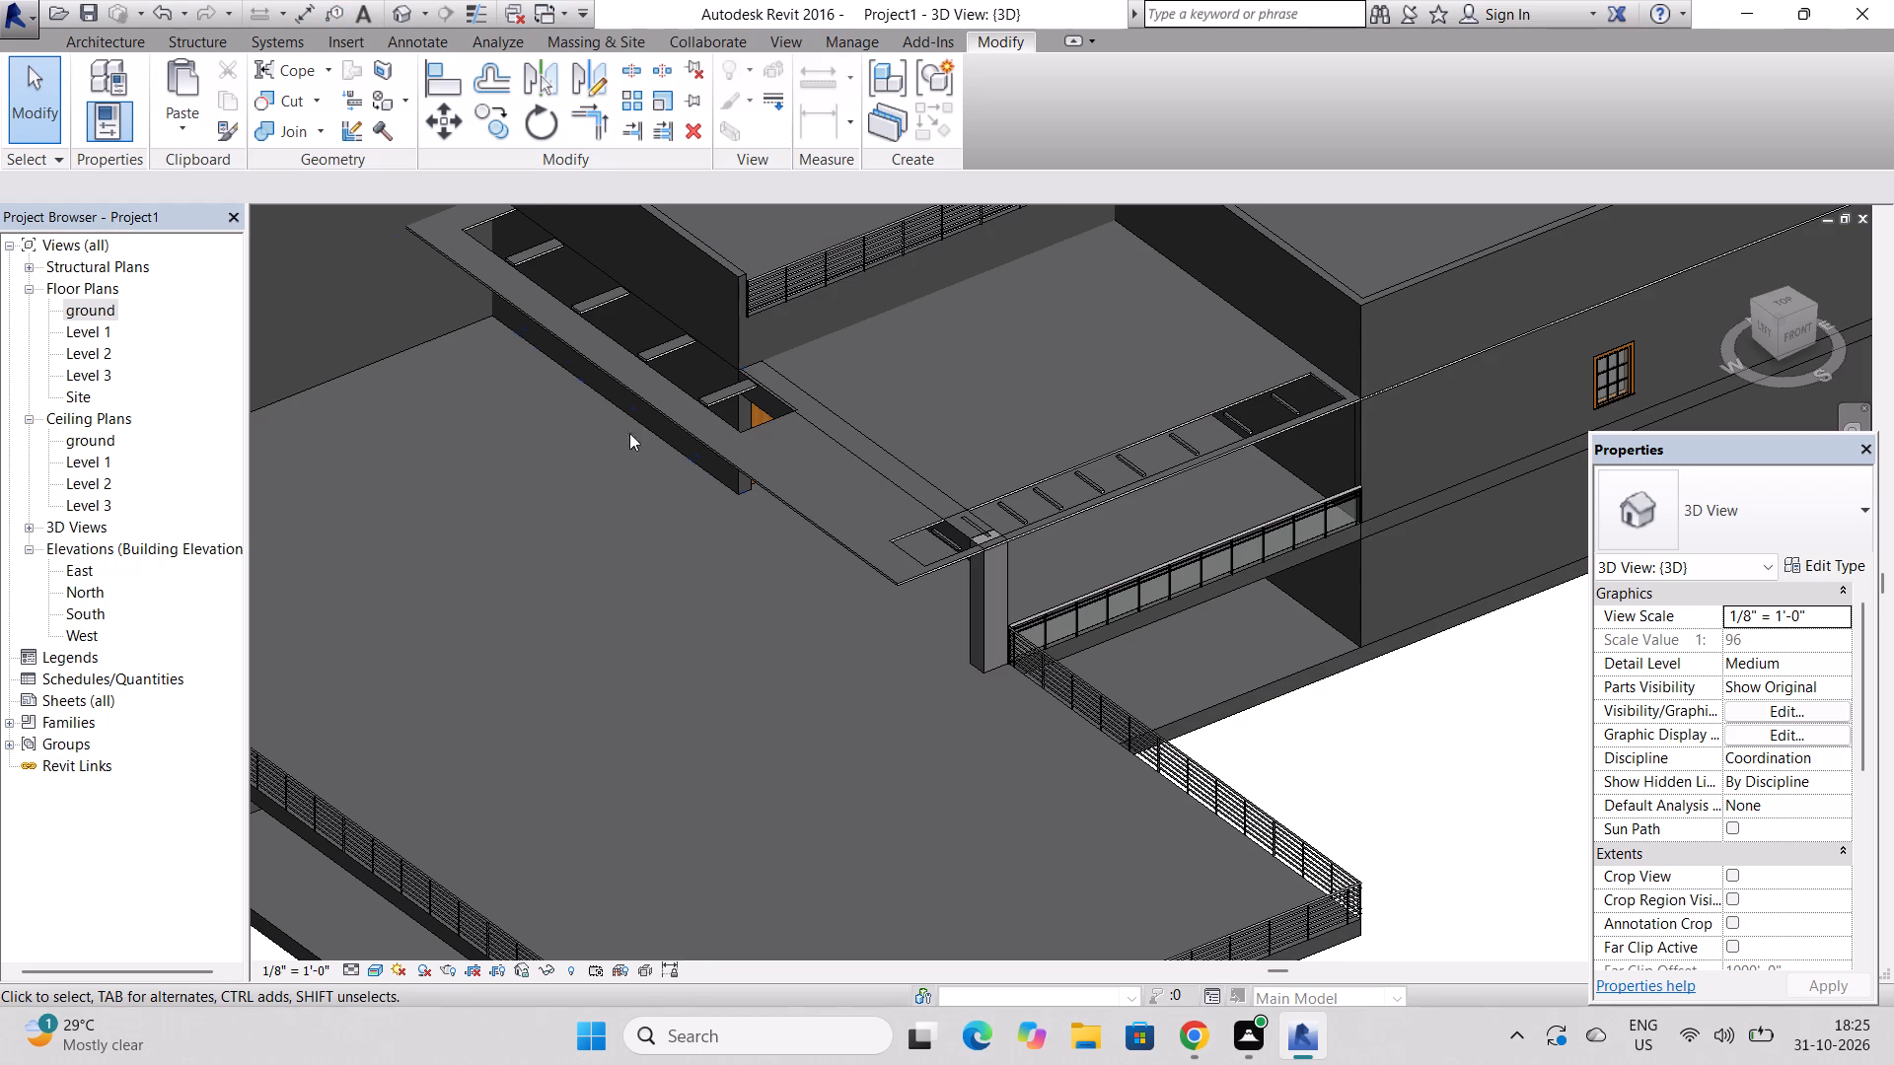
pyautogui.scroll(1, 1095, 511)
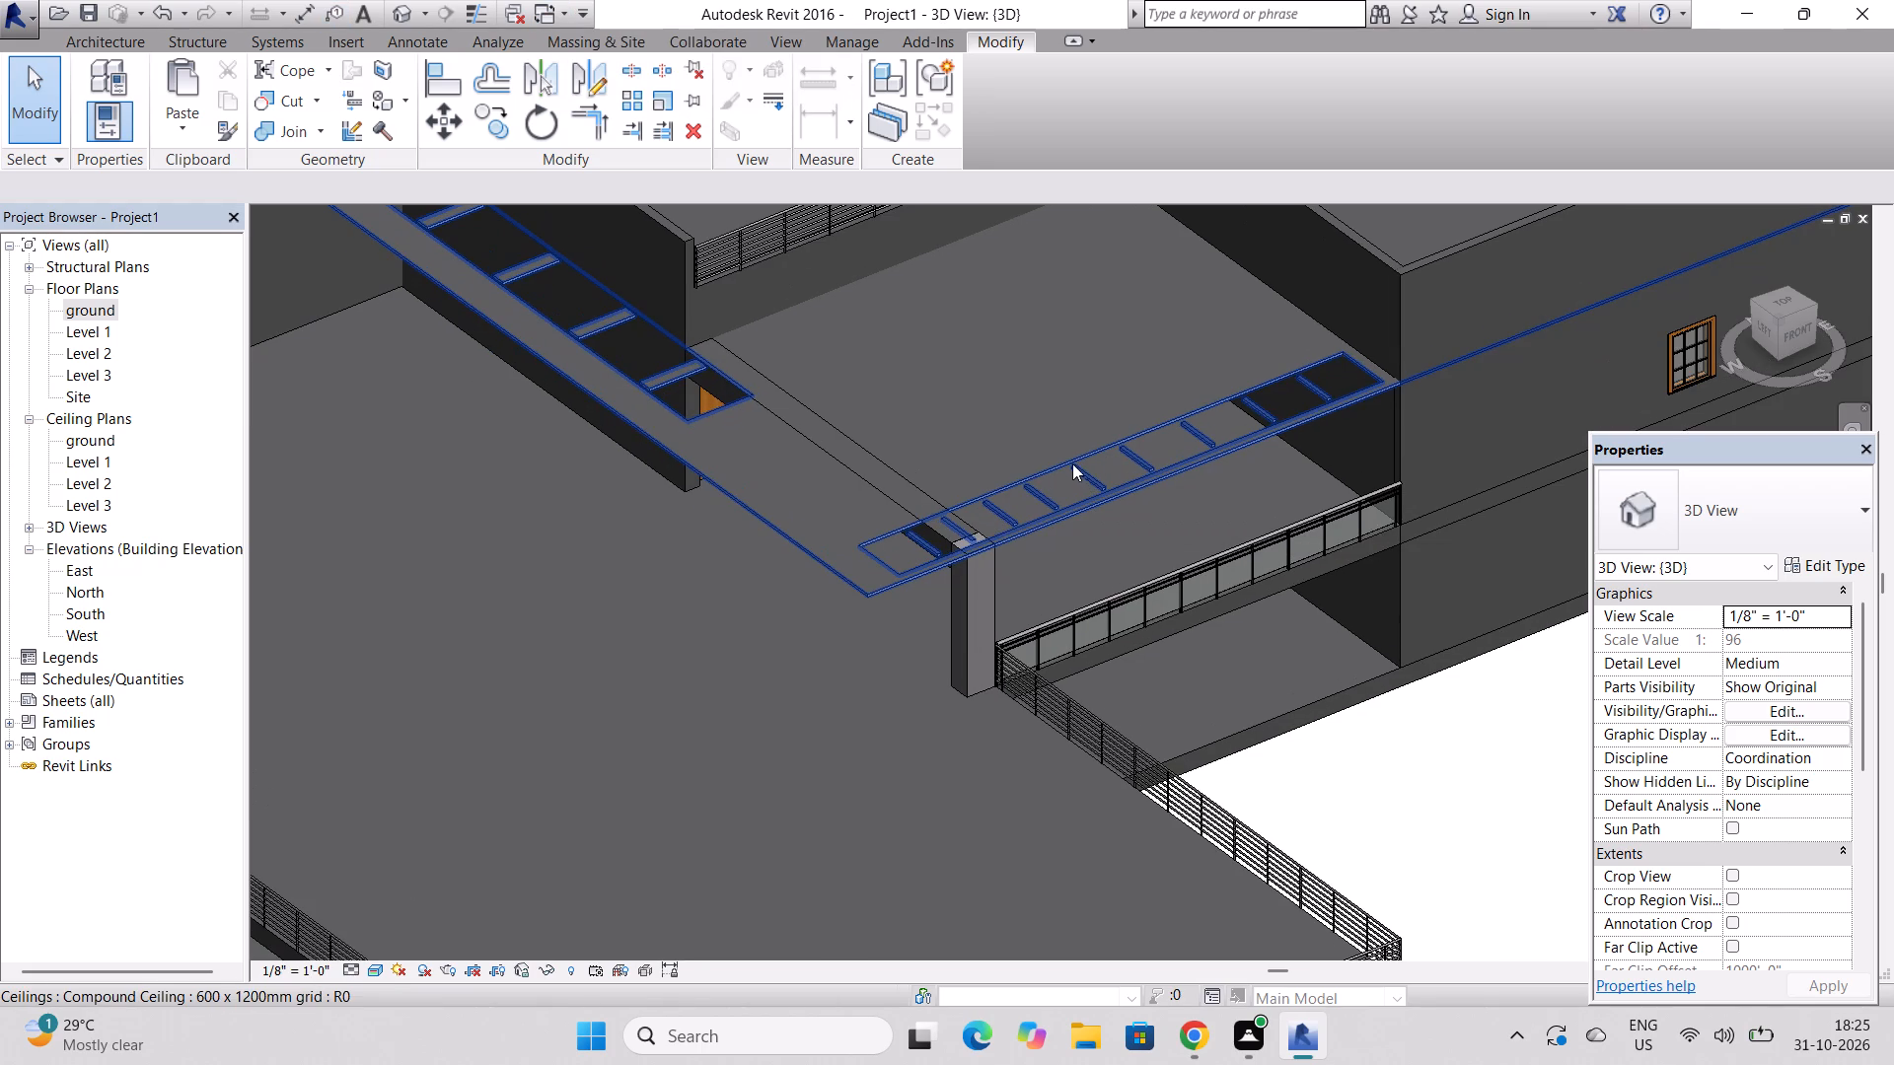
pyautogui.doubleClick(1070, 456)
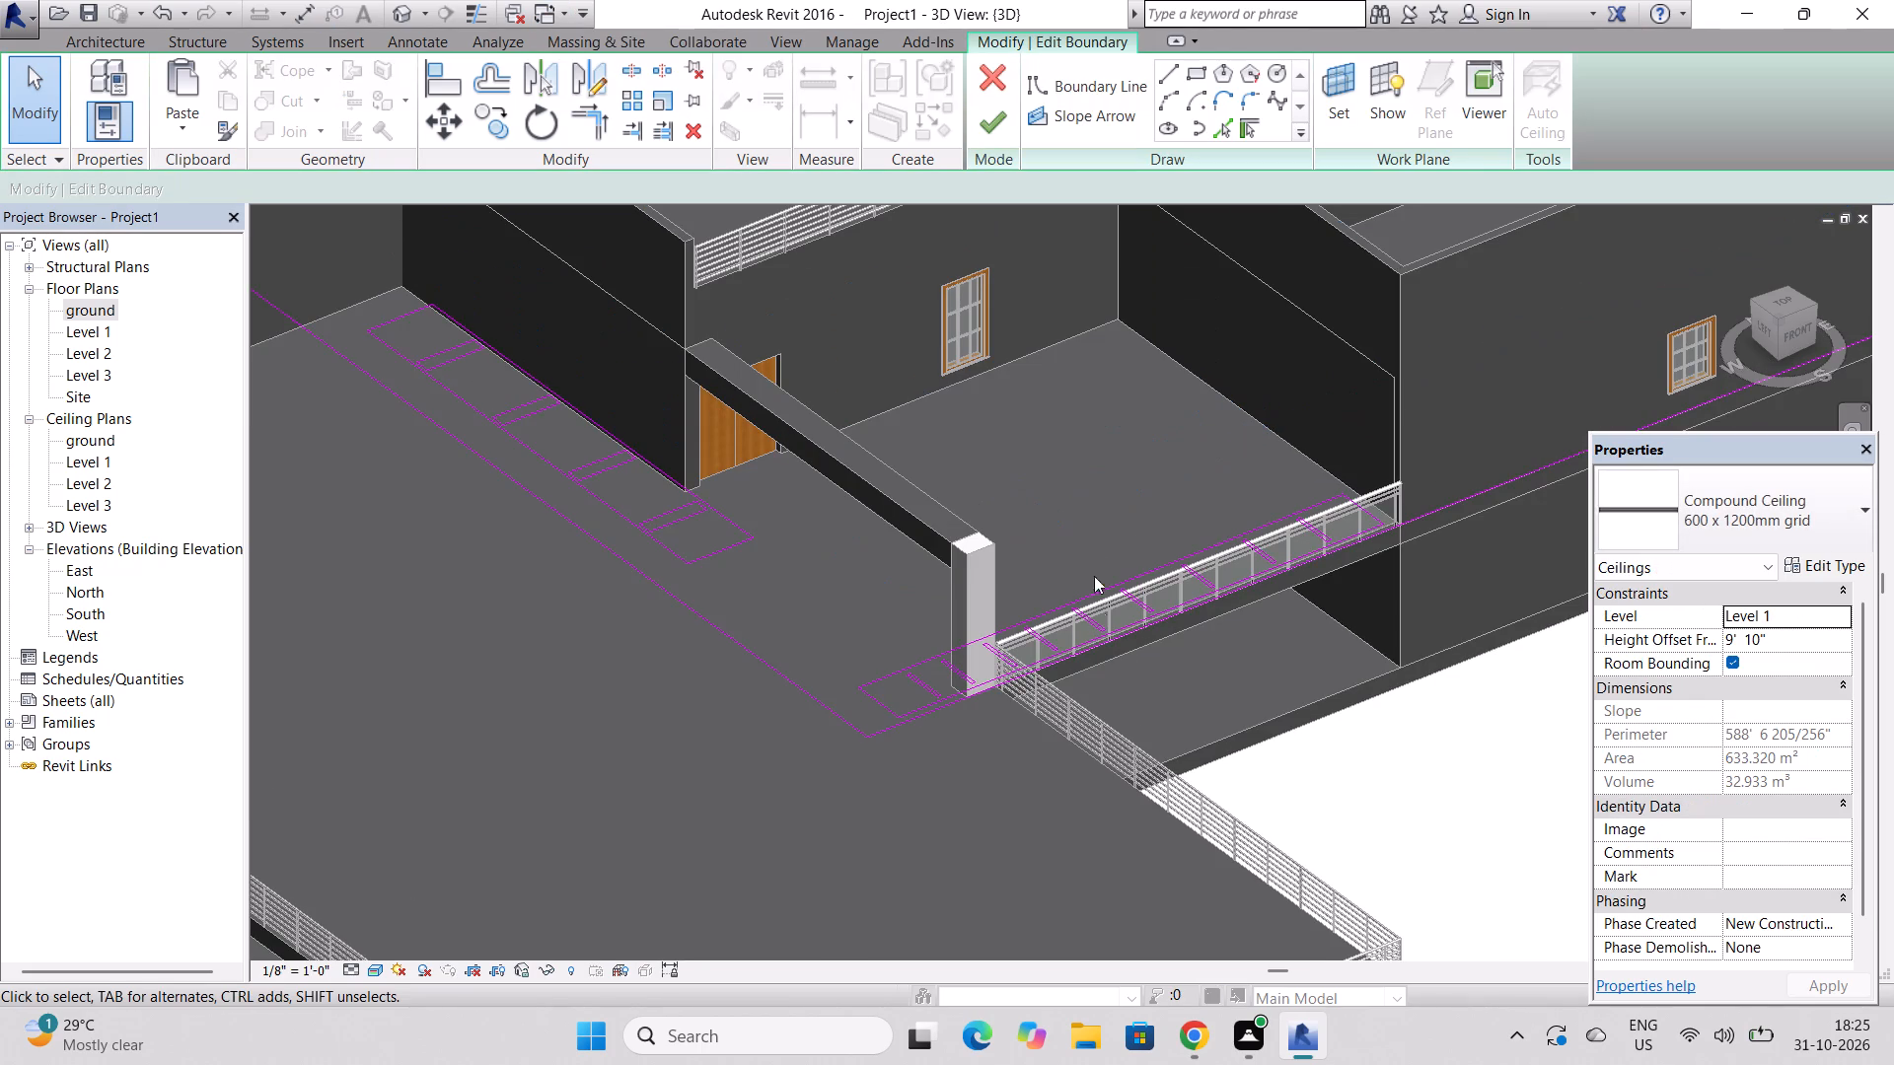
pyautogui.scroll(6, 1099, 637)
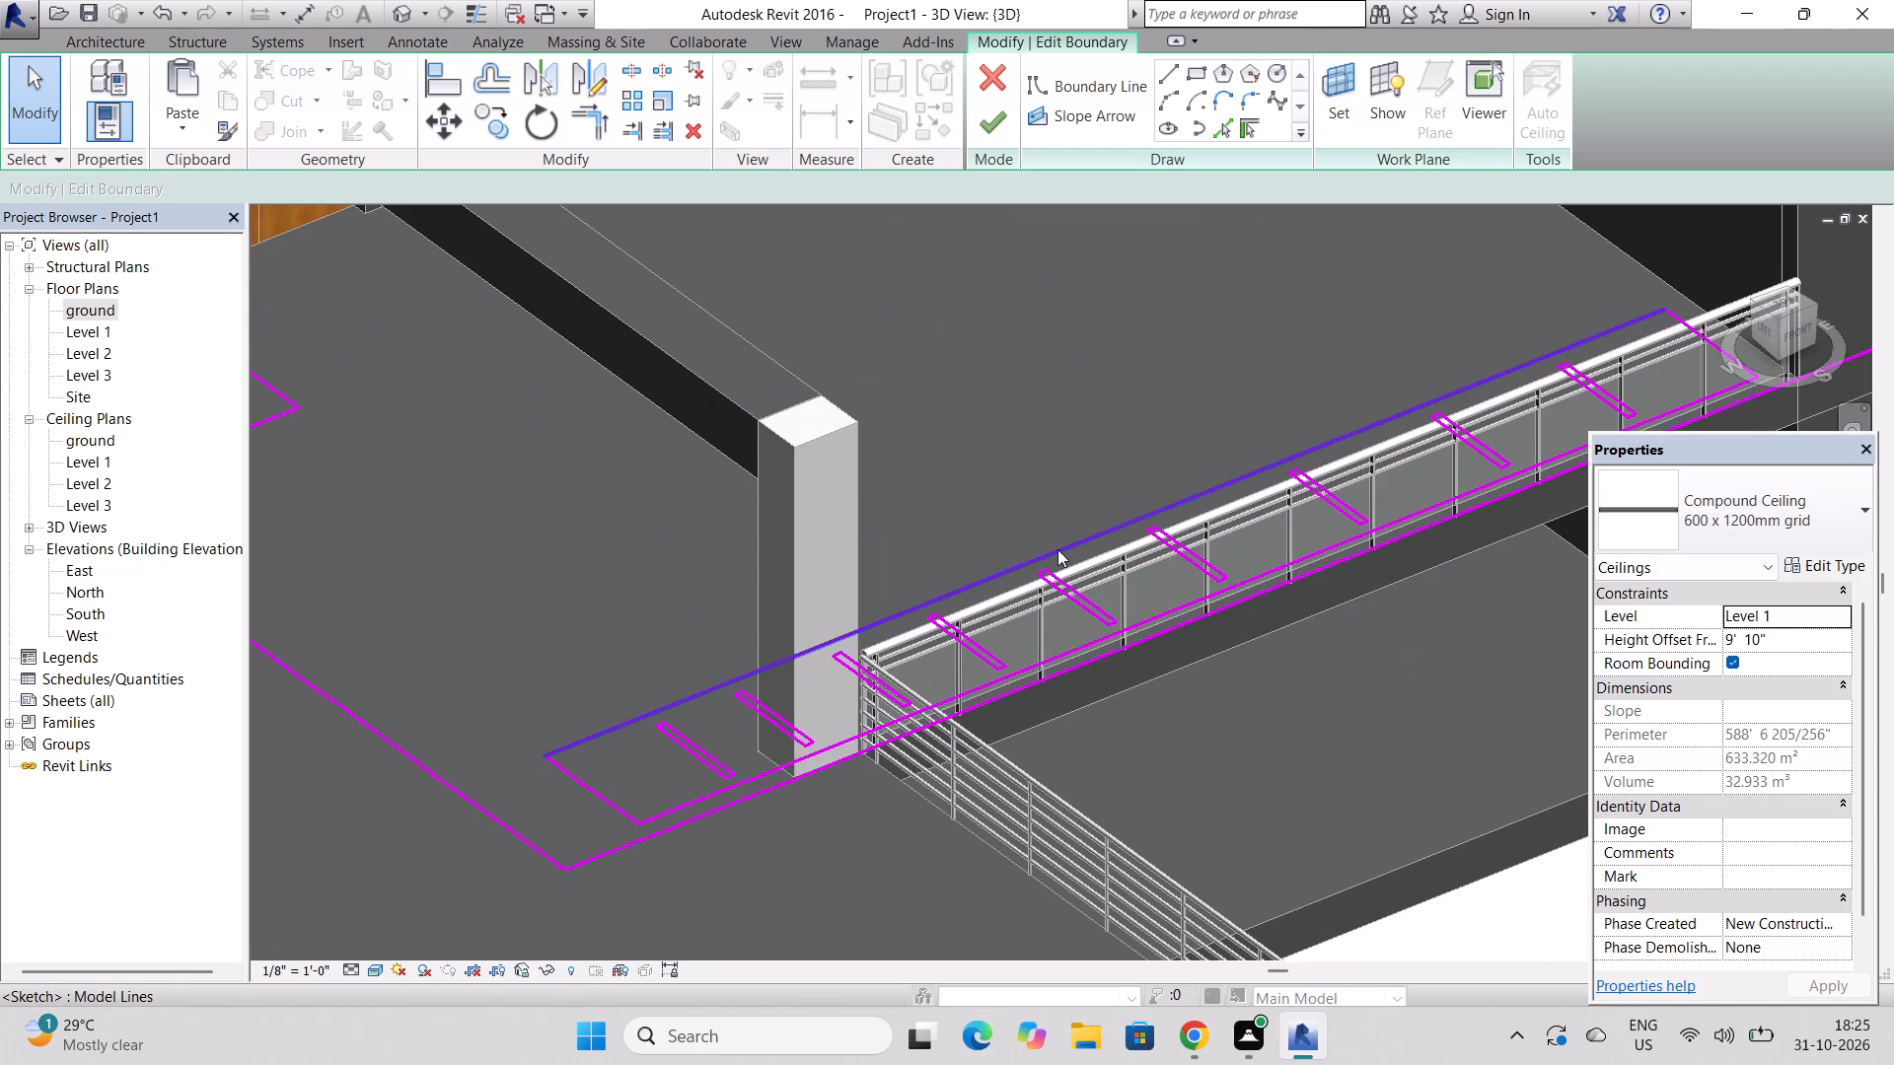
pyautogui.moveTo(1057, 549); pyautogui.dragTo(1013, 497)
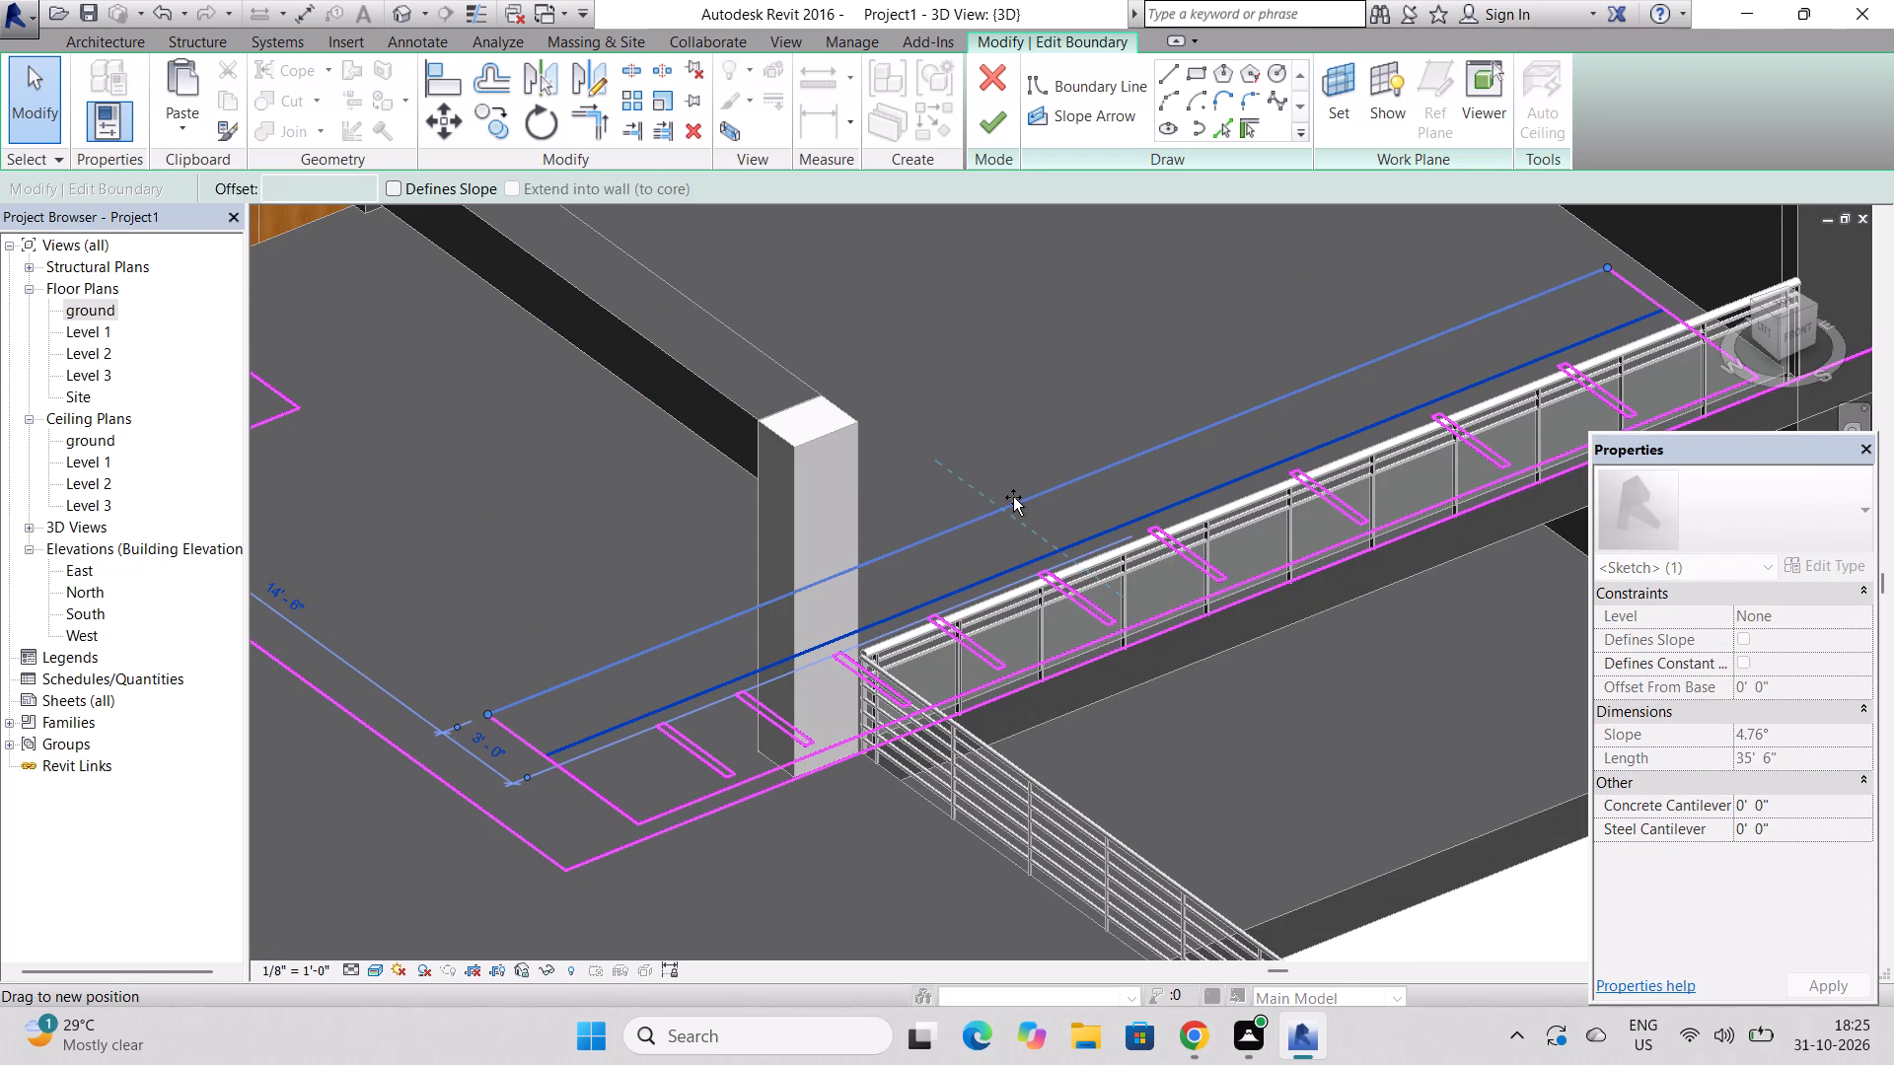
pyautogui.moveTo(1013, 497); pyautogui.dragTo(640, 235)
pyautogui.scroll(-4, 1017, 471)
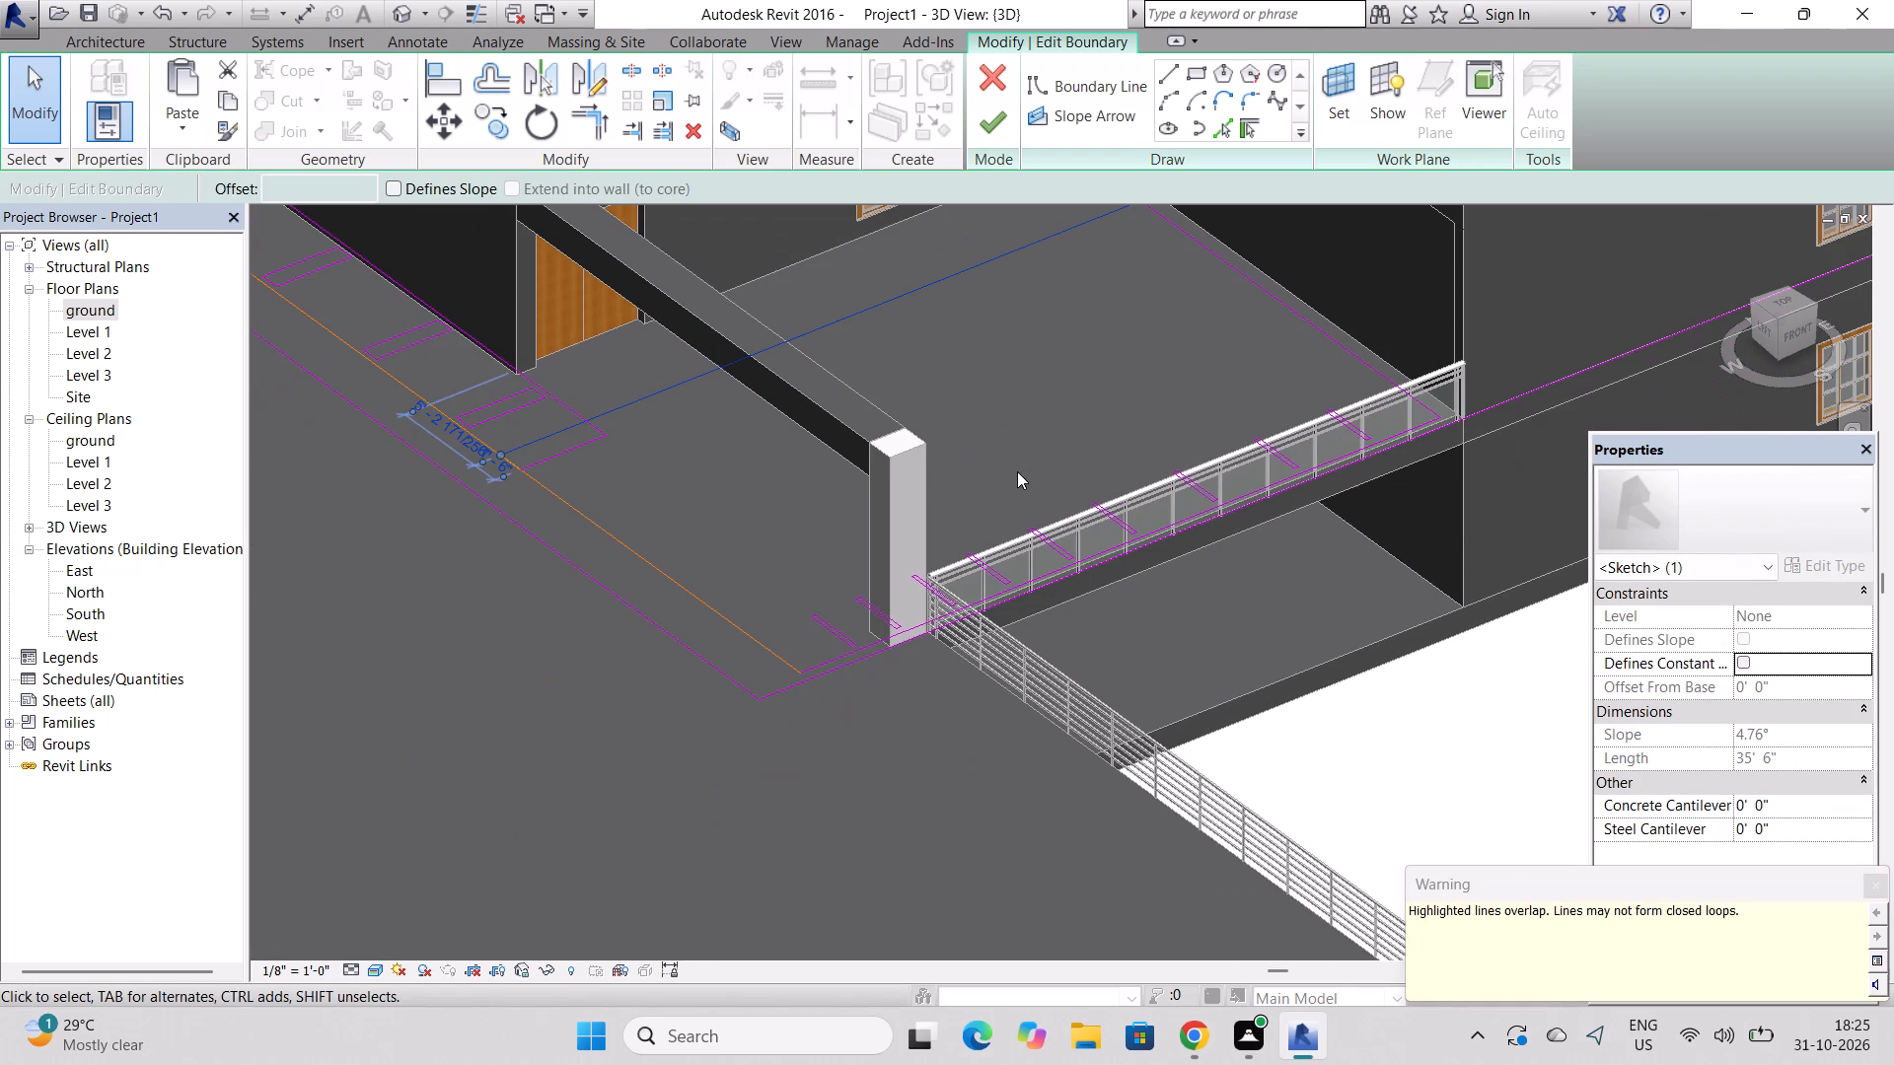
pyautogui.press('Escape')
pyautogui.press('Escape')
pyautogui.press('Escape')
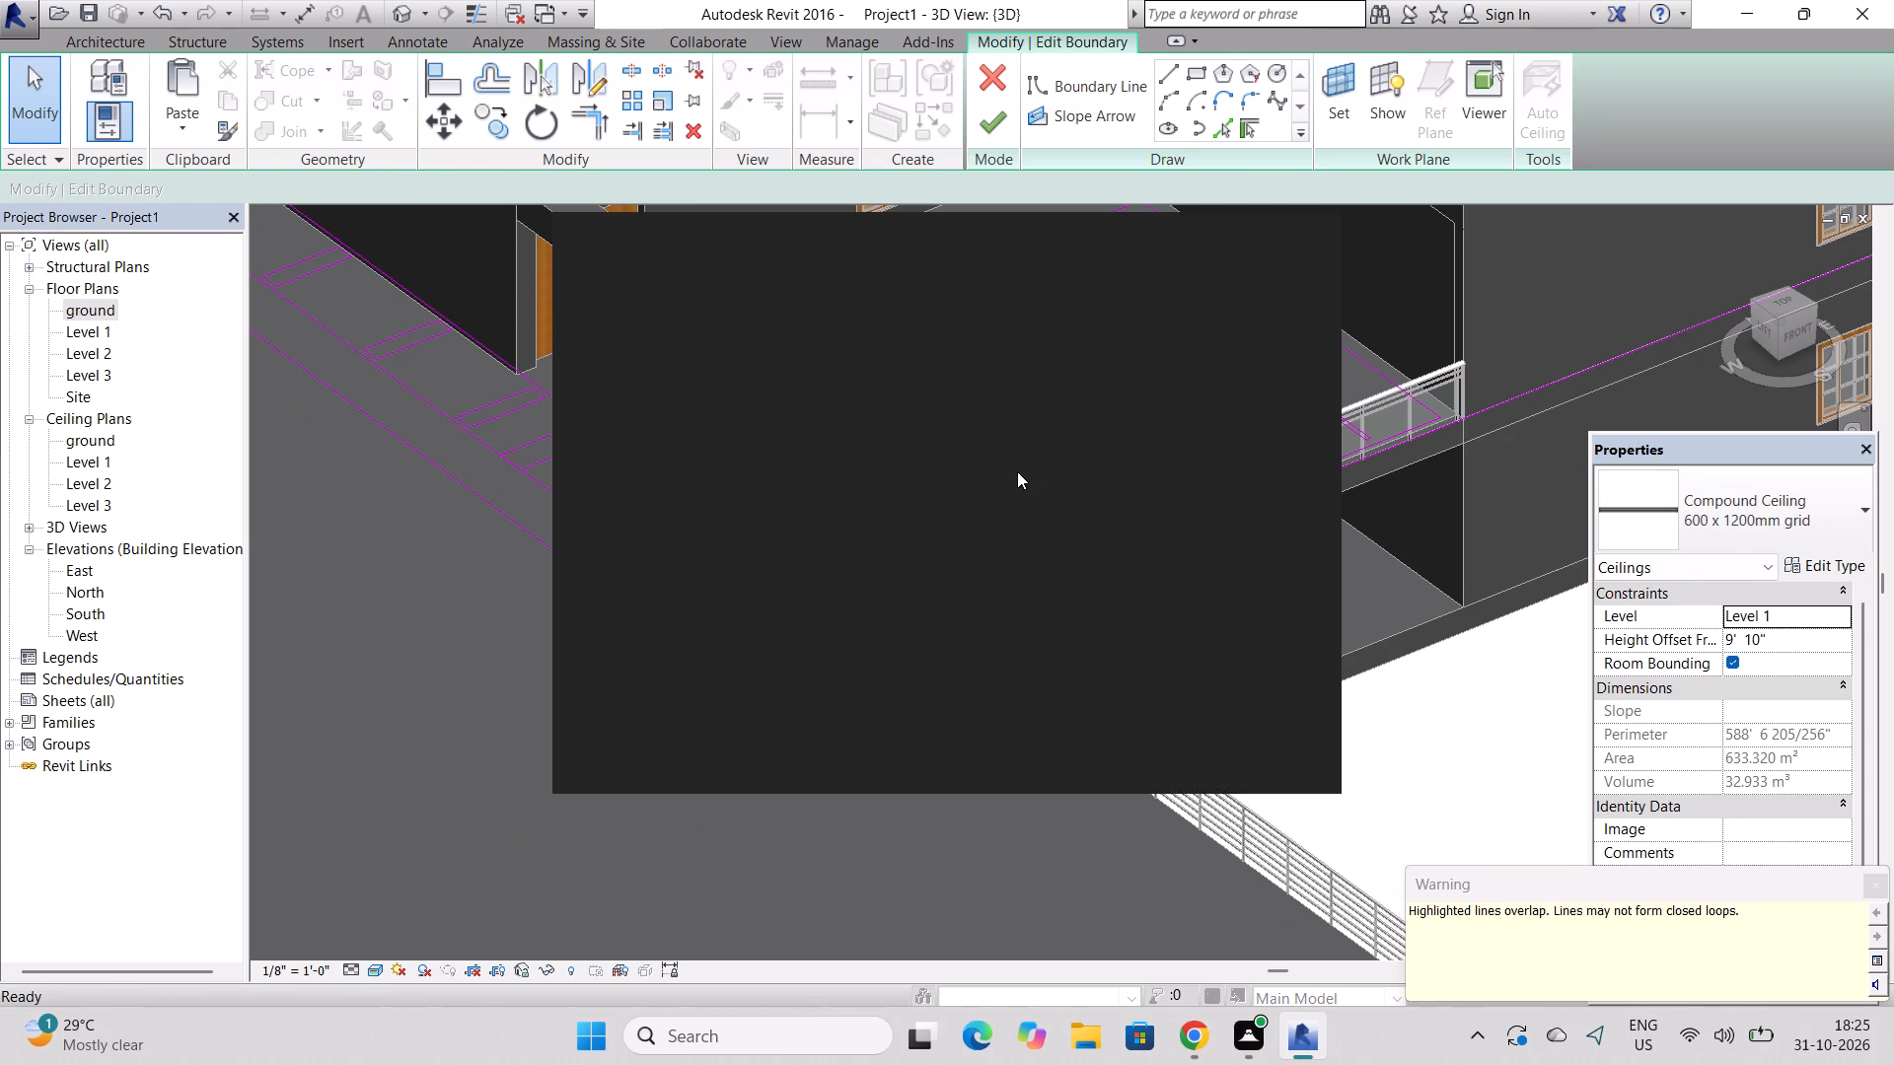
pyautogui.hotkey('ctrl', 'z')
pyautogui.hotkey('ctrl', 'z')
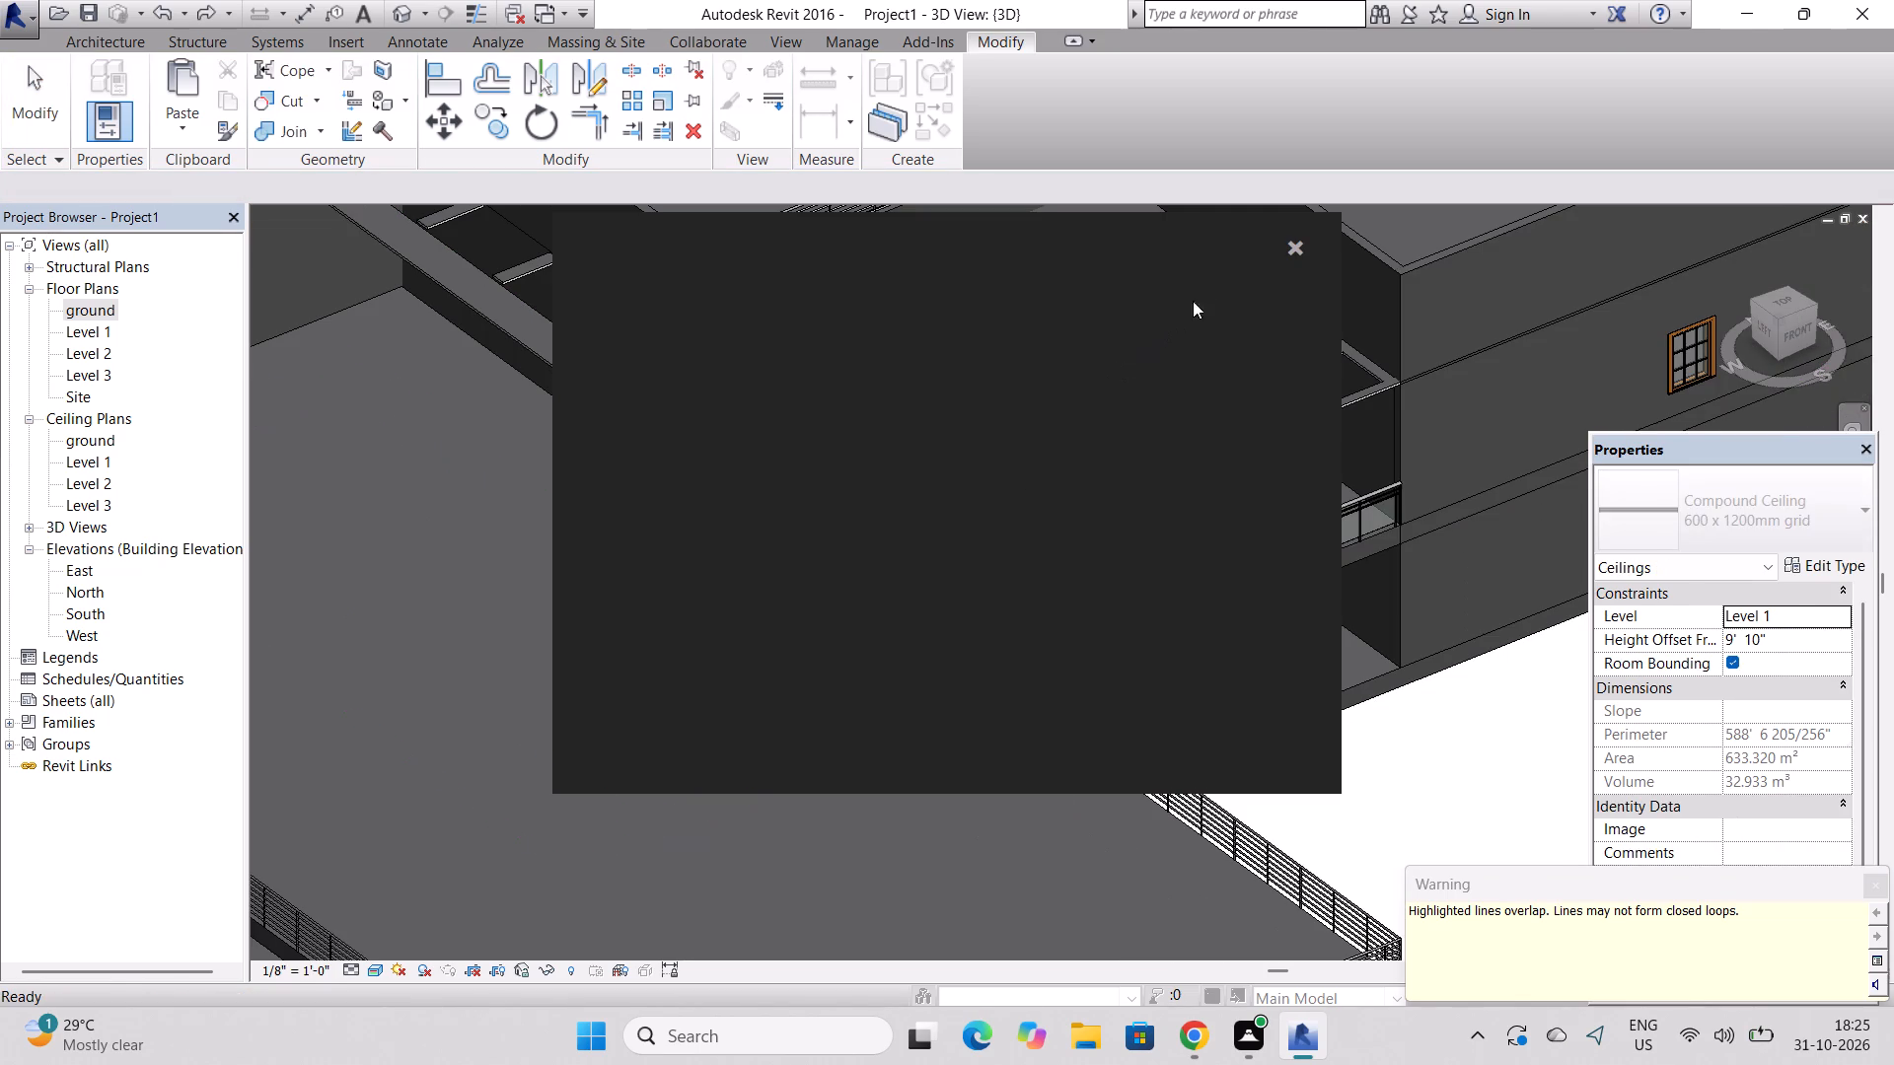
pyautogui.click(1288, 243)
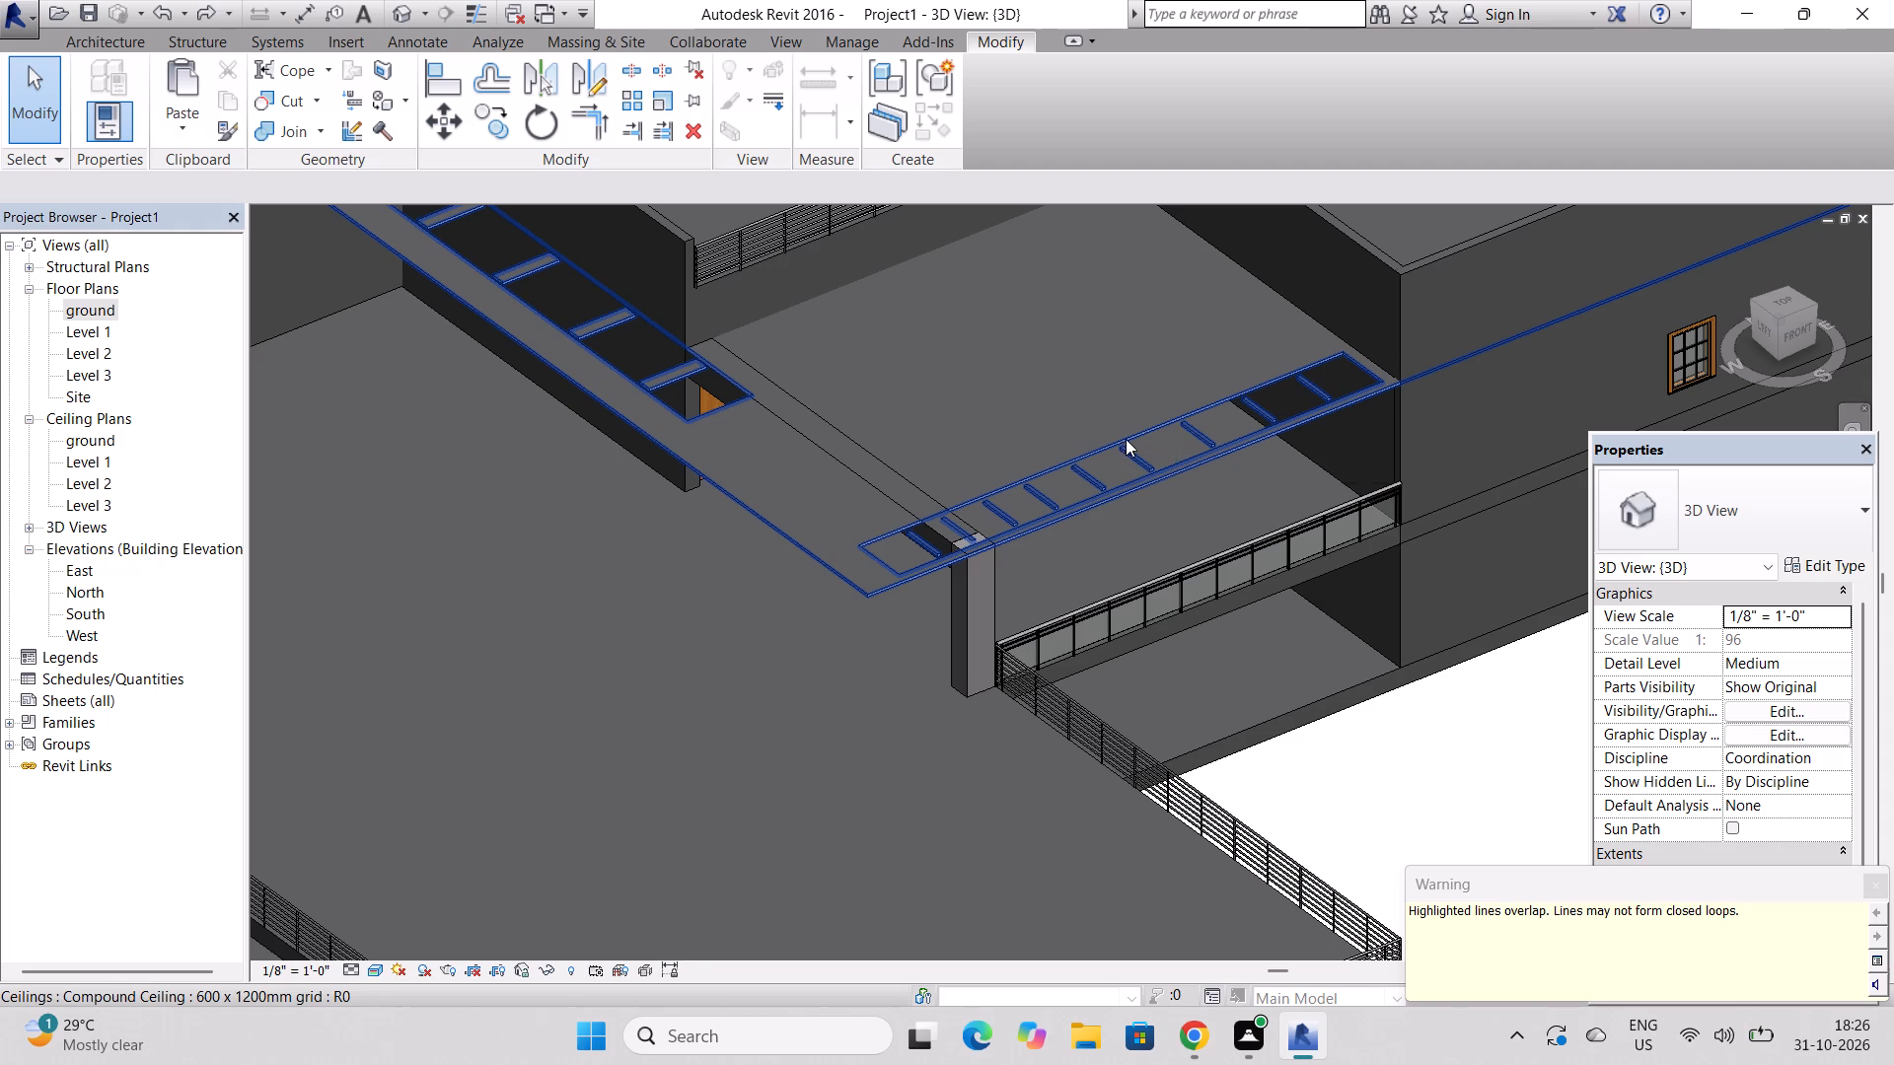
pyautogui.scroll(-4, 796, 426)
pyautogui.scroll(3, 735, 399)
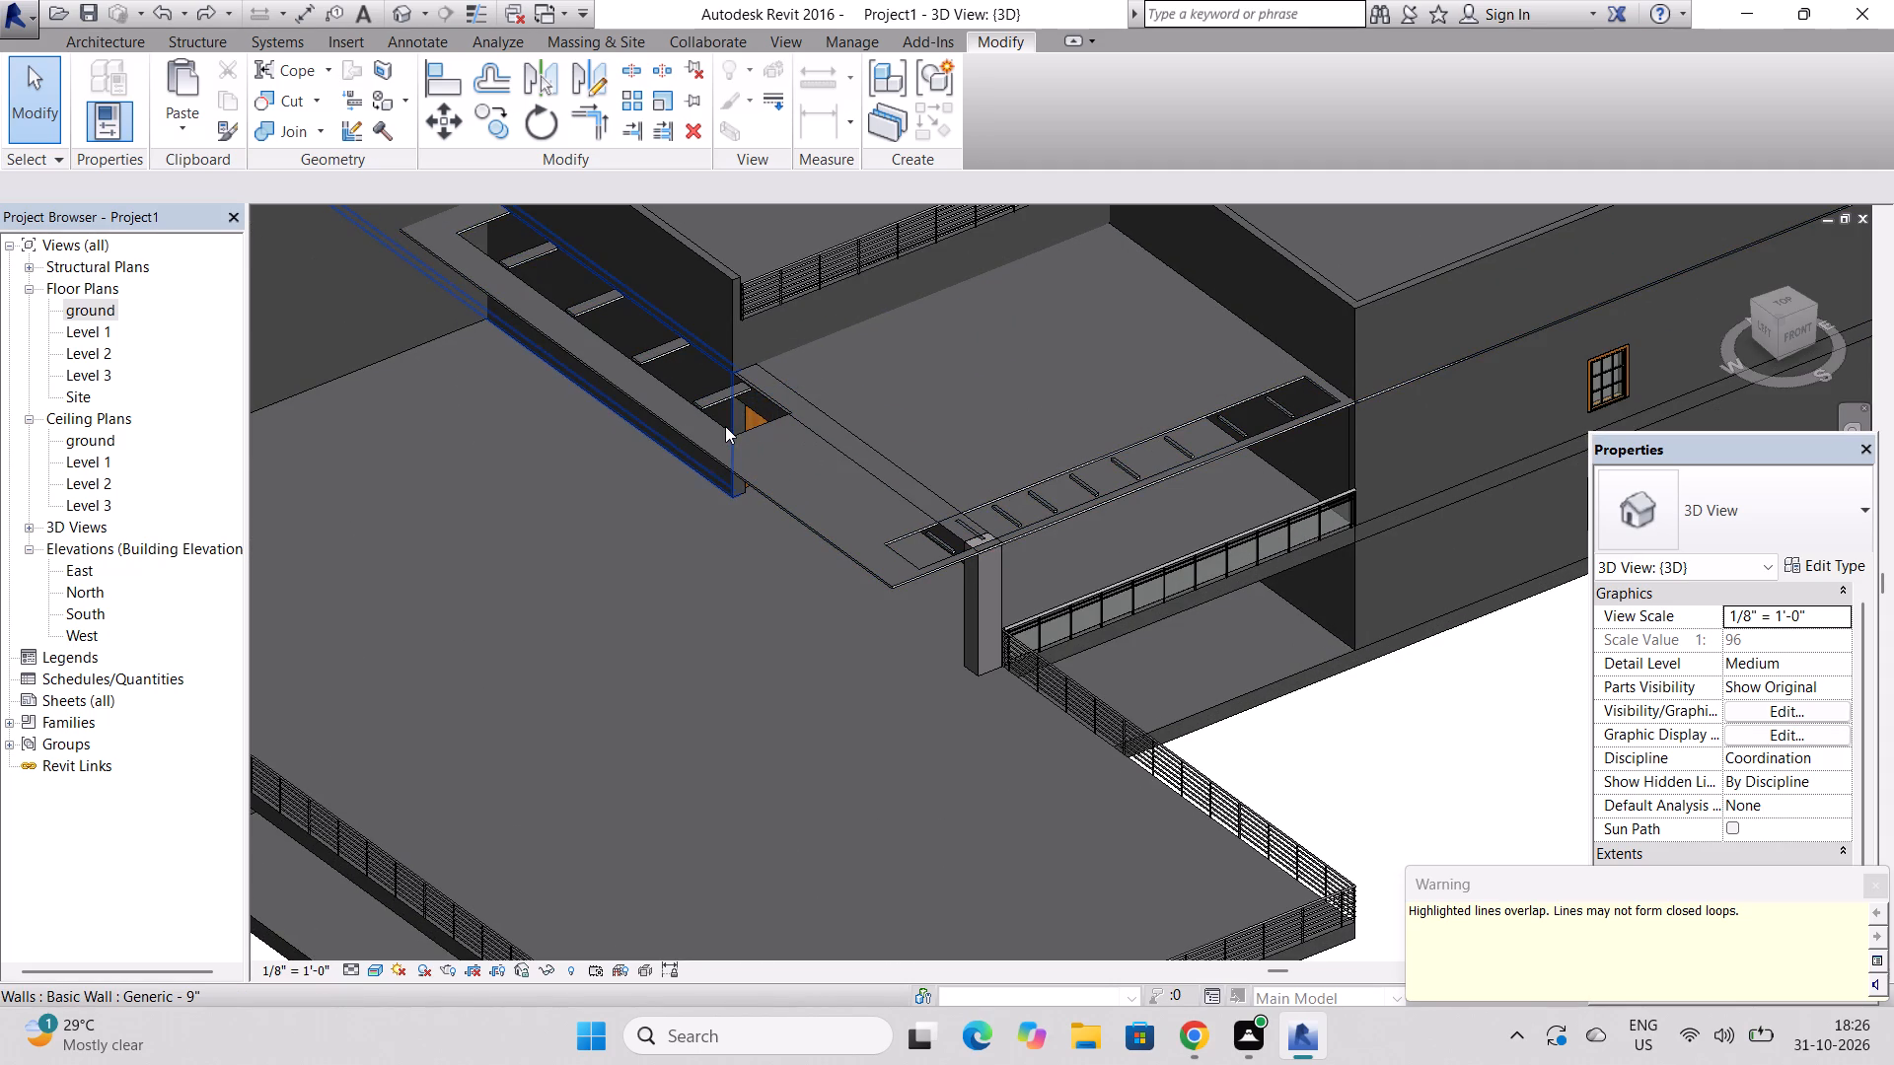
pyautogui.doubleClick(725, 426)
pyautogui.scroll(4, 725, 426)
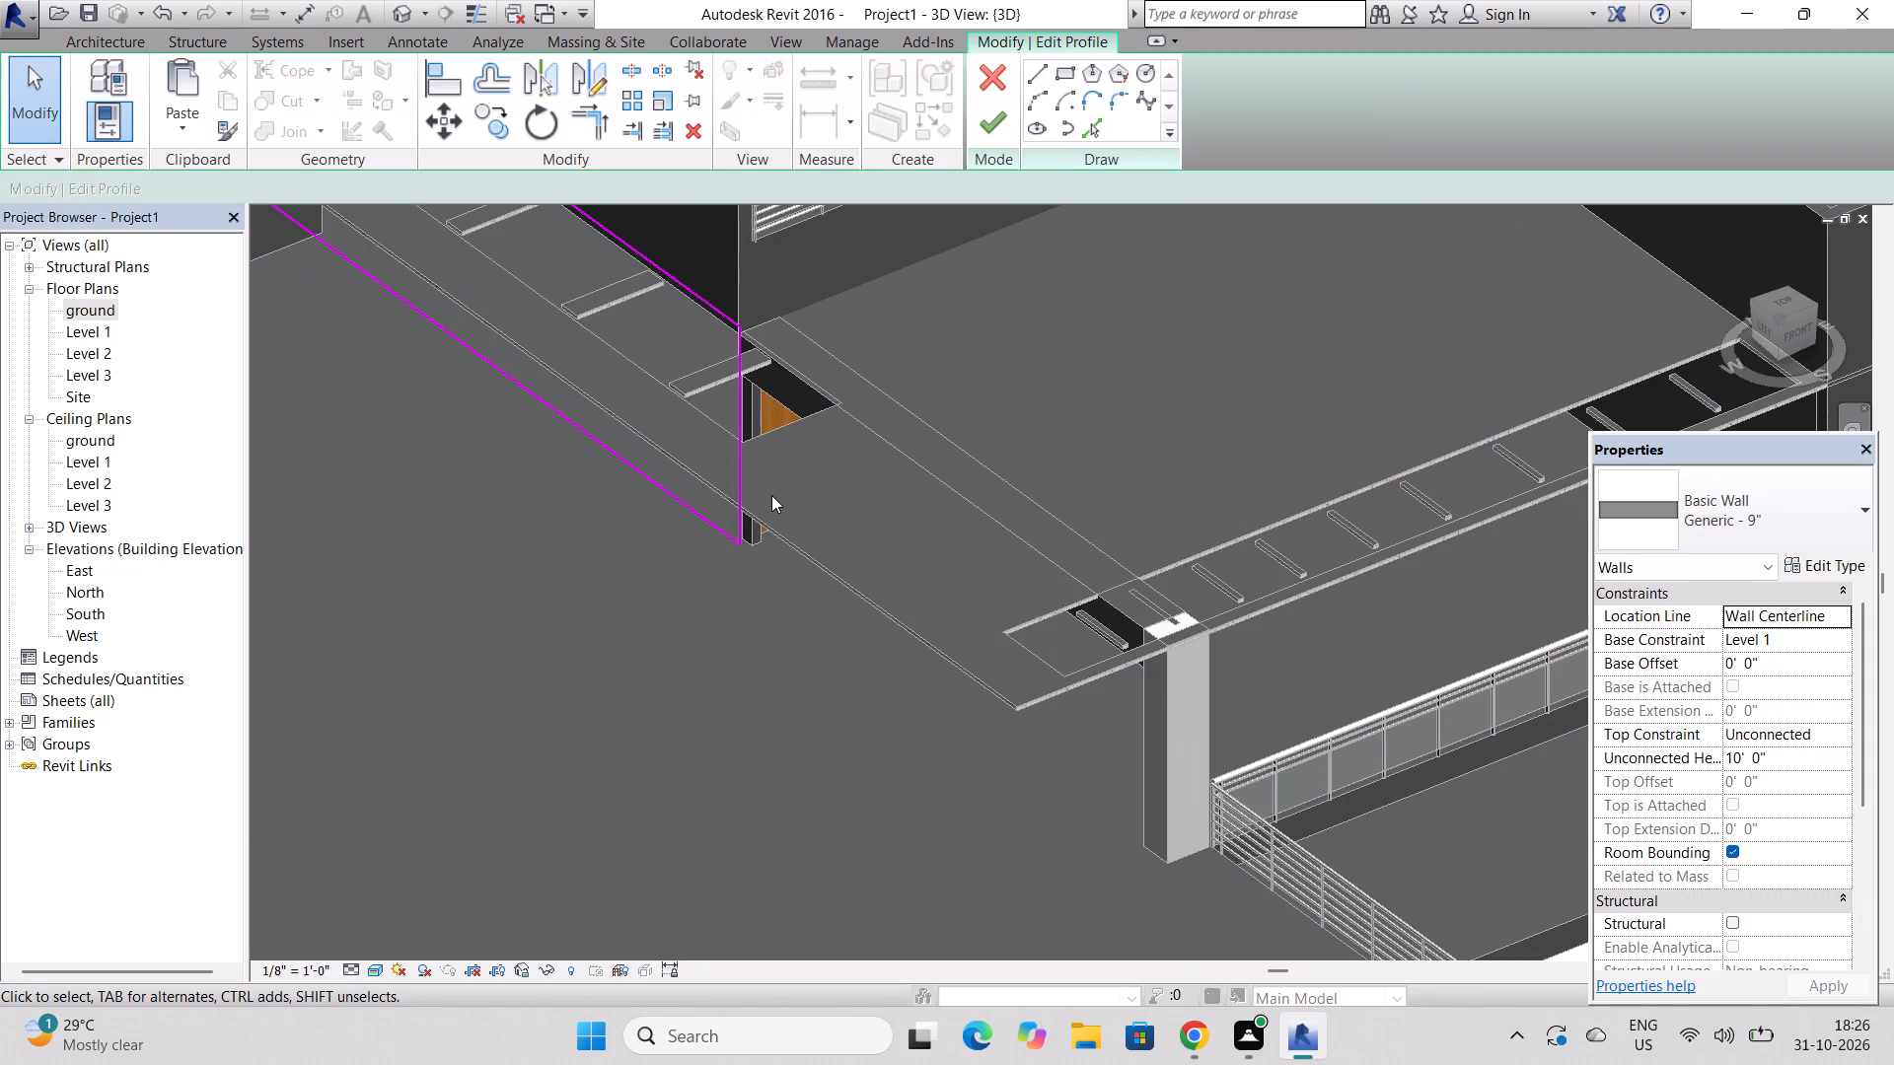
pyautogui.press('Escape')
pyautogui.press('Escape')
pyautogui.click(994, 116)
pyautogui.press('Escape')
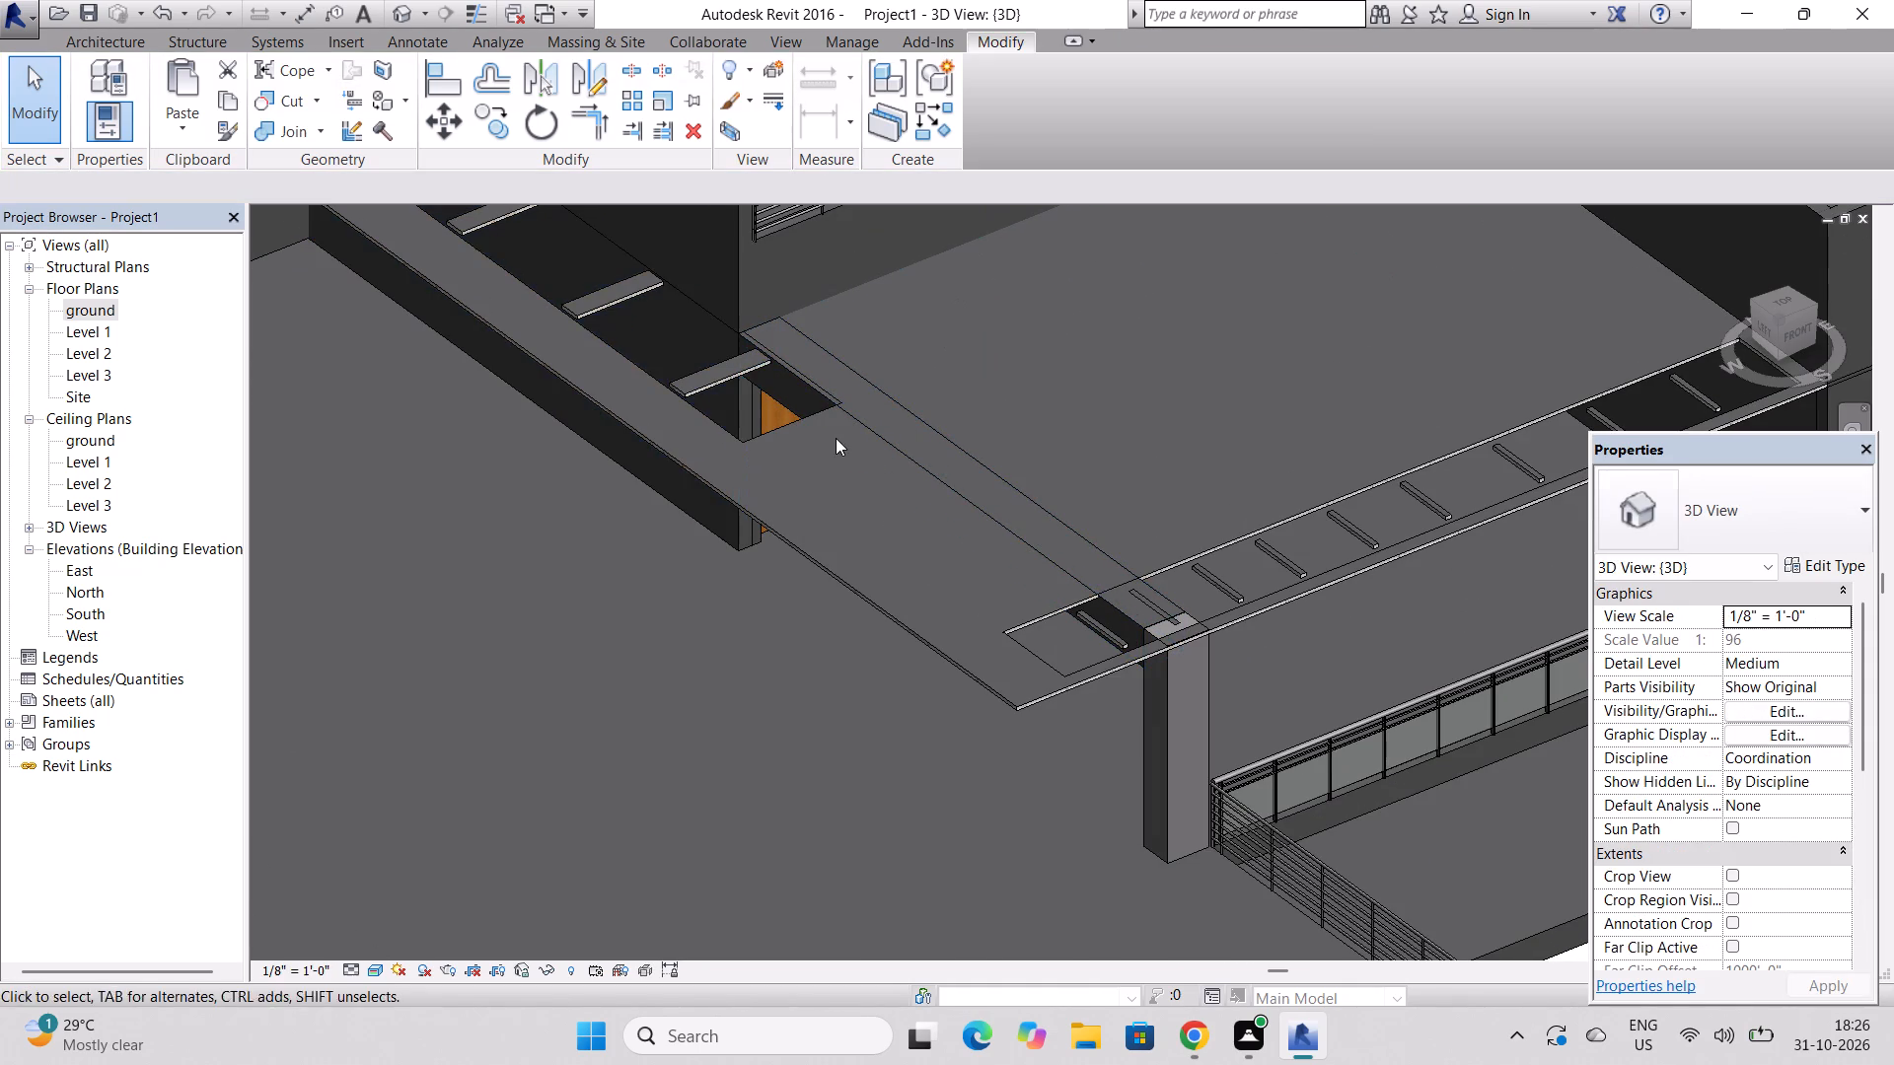
# In the Level 1 ceiling's boundary, pull the end line of the opening near the double door back to the adjacent wall's corner.
pyautogui.doubleClick(778, 434)
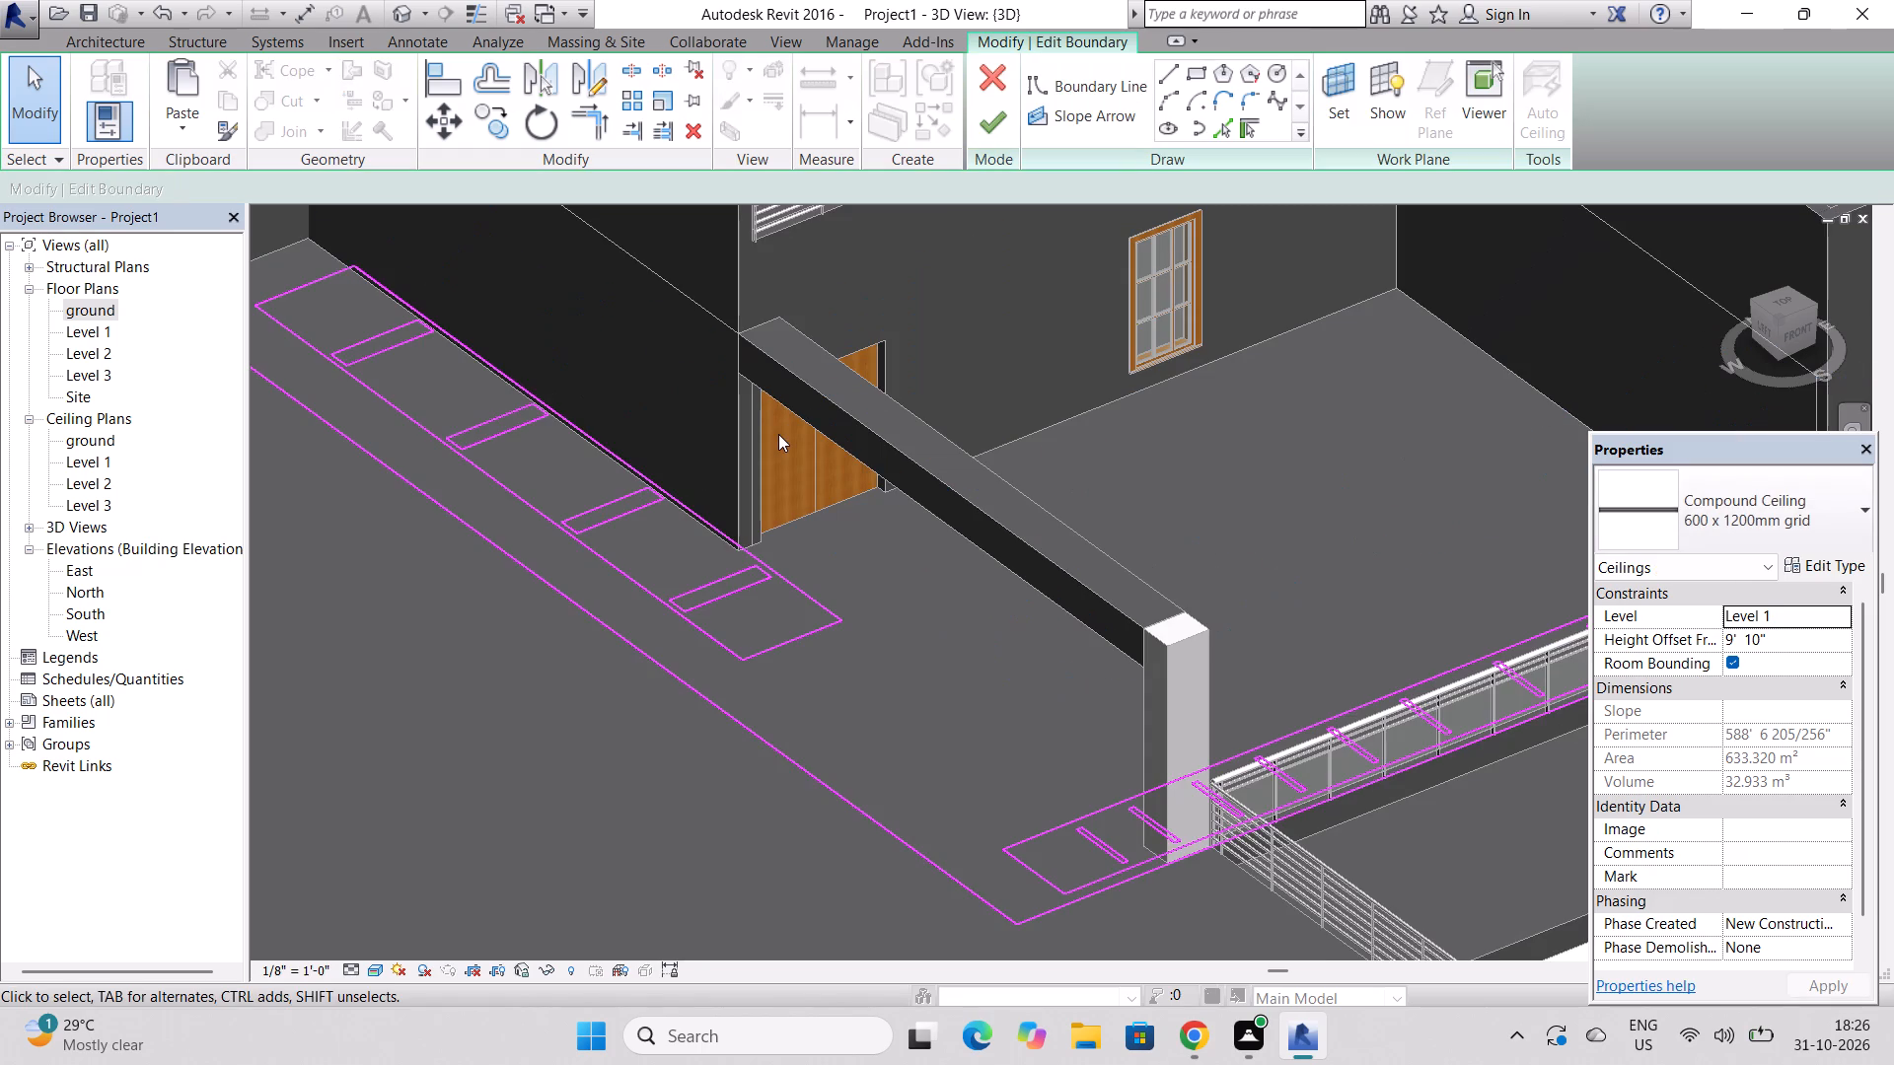
pyautogui.moveTo(784, 638); pyautogui.dragTo(766, 627)
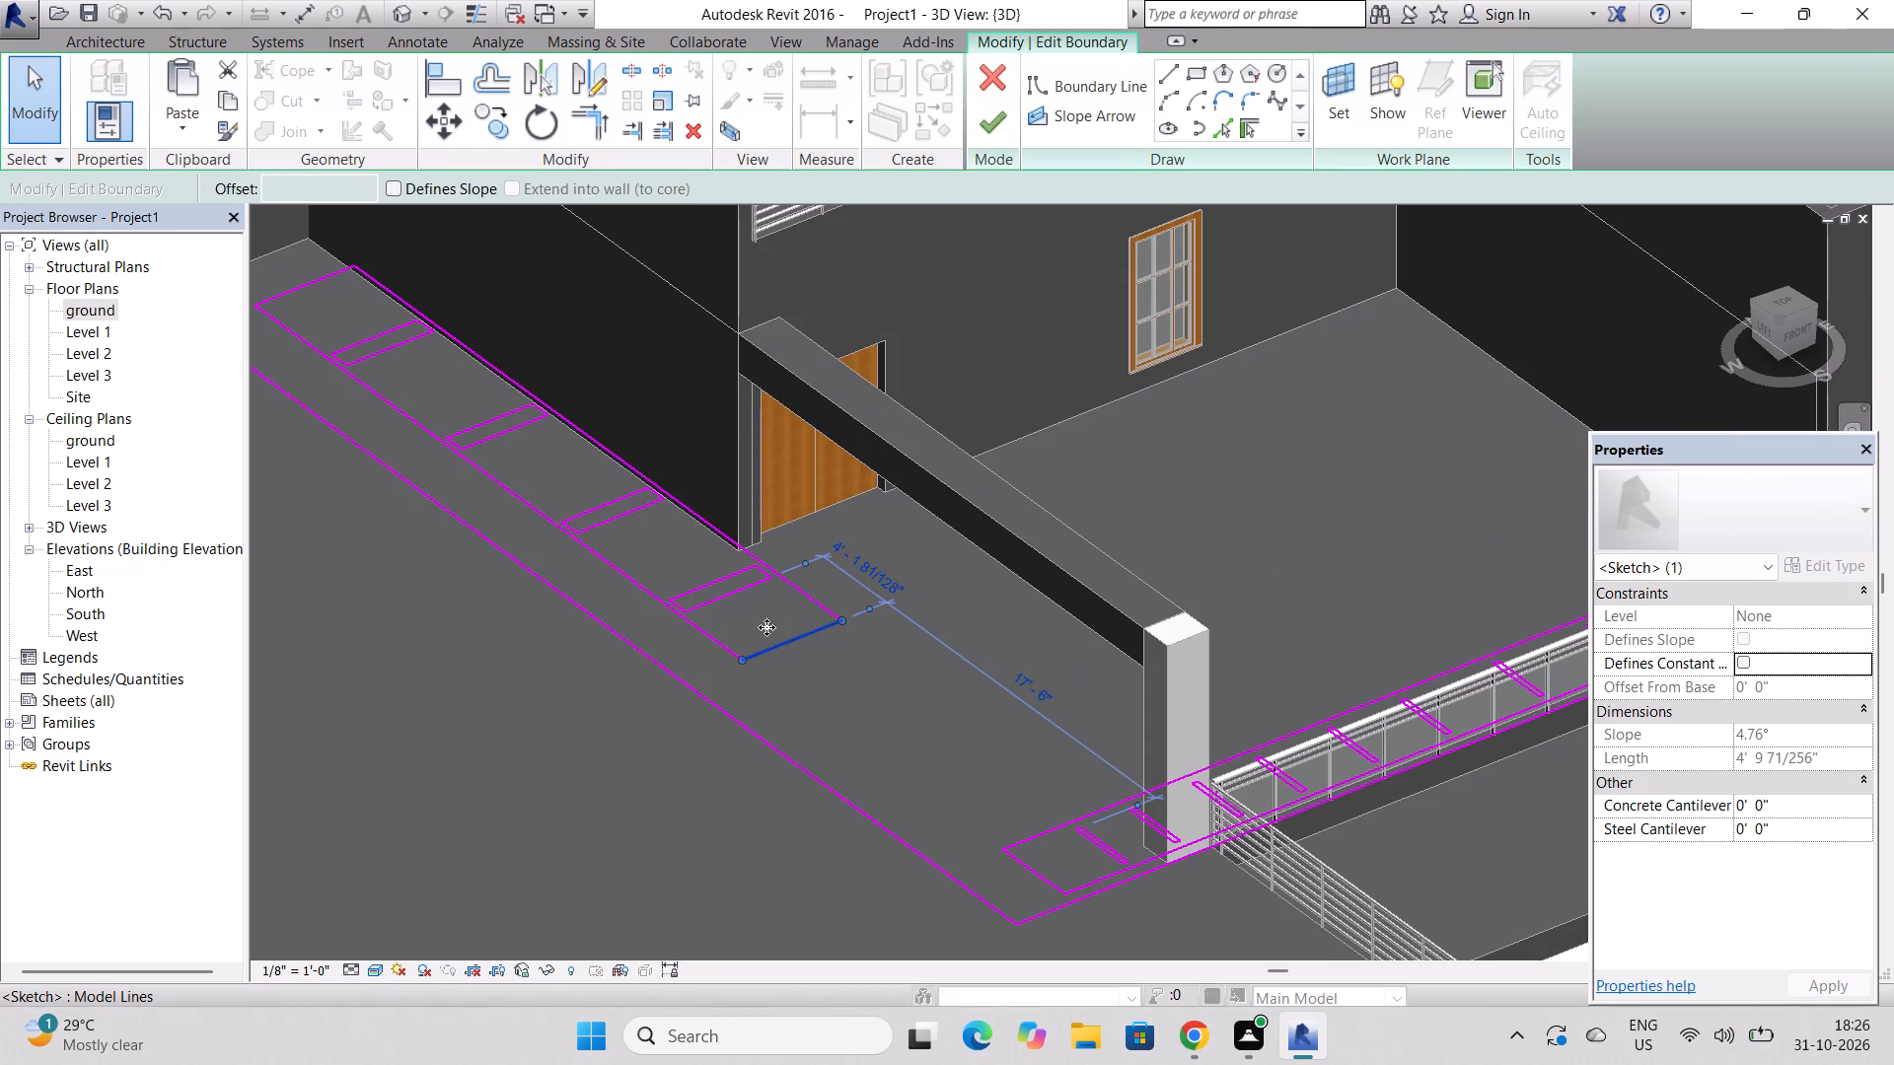
pyautogui.moveTo(766, 627); pyautogui.dragTo(685, 553)
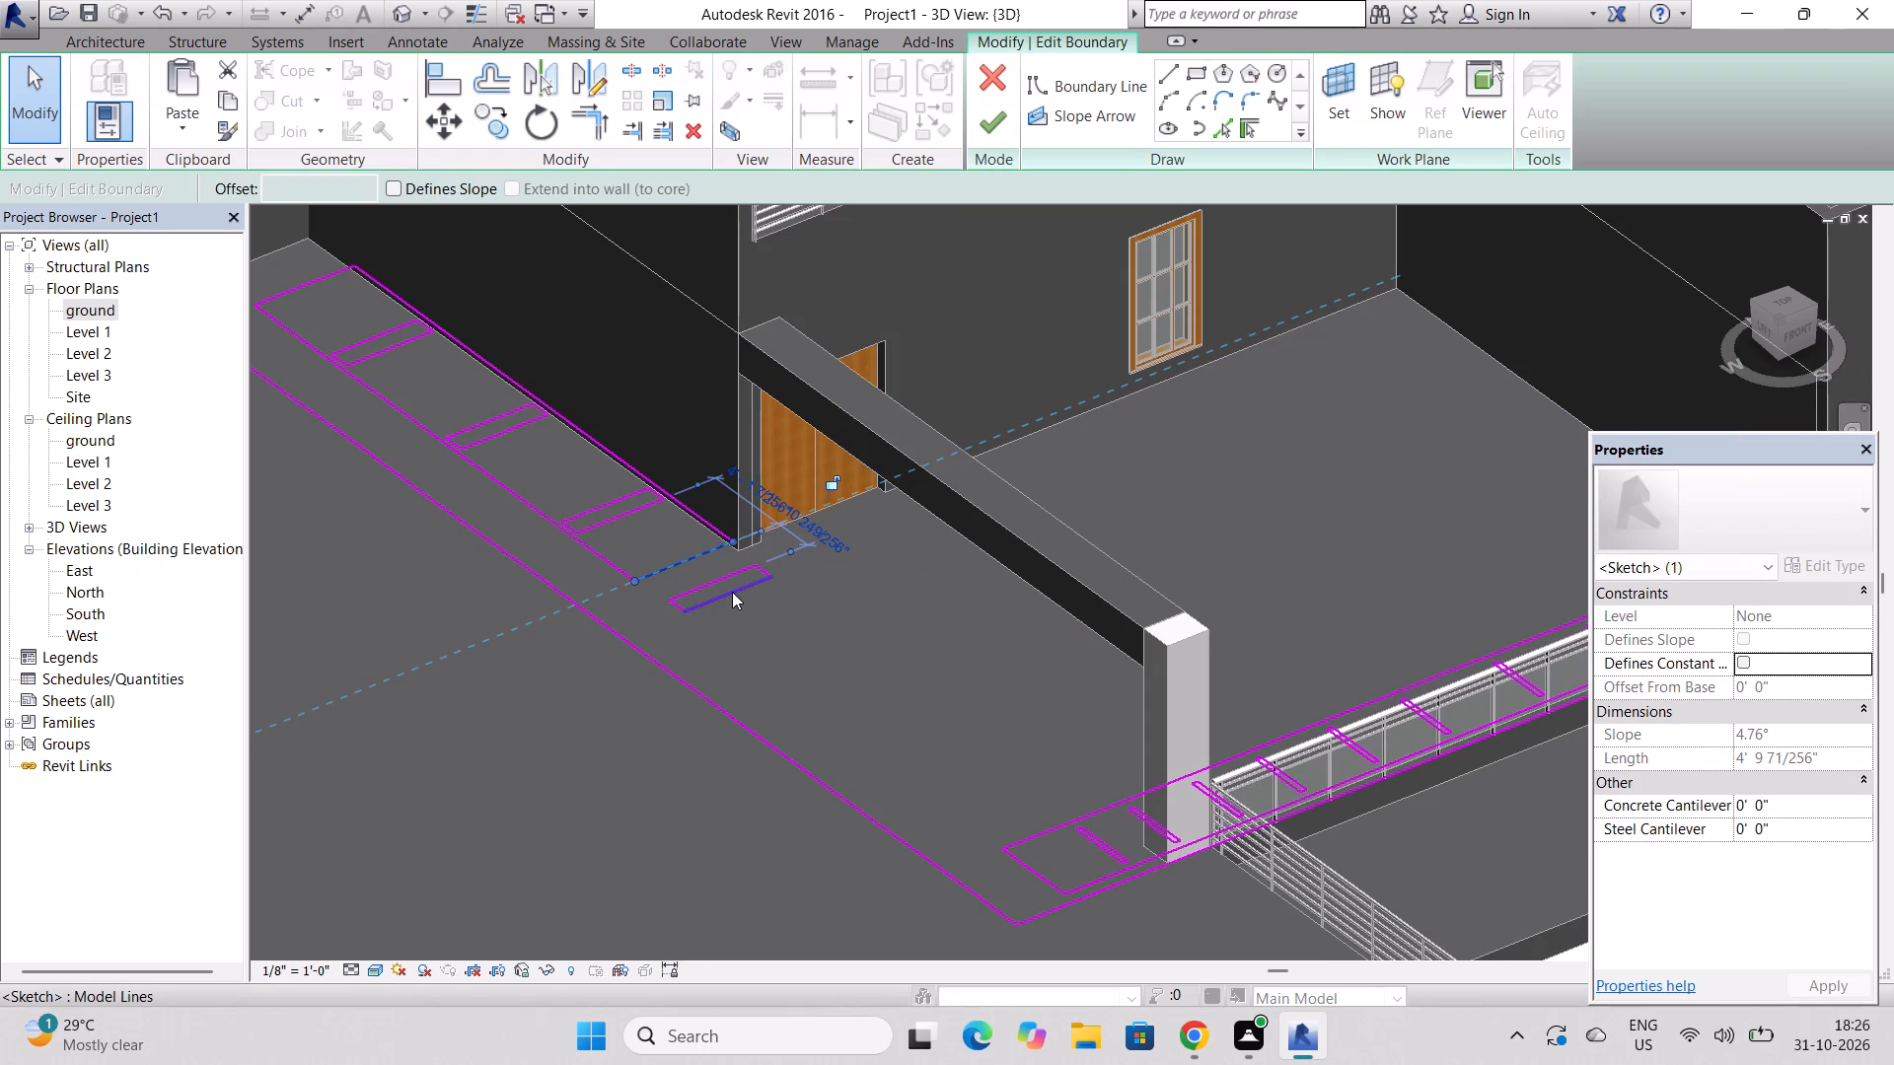
# Delete all four lines of the slat rectangle left outside the shortened opening, and finish the ceiling boundary edit.
pyautogui.click(732, 592)
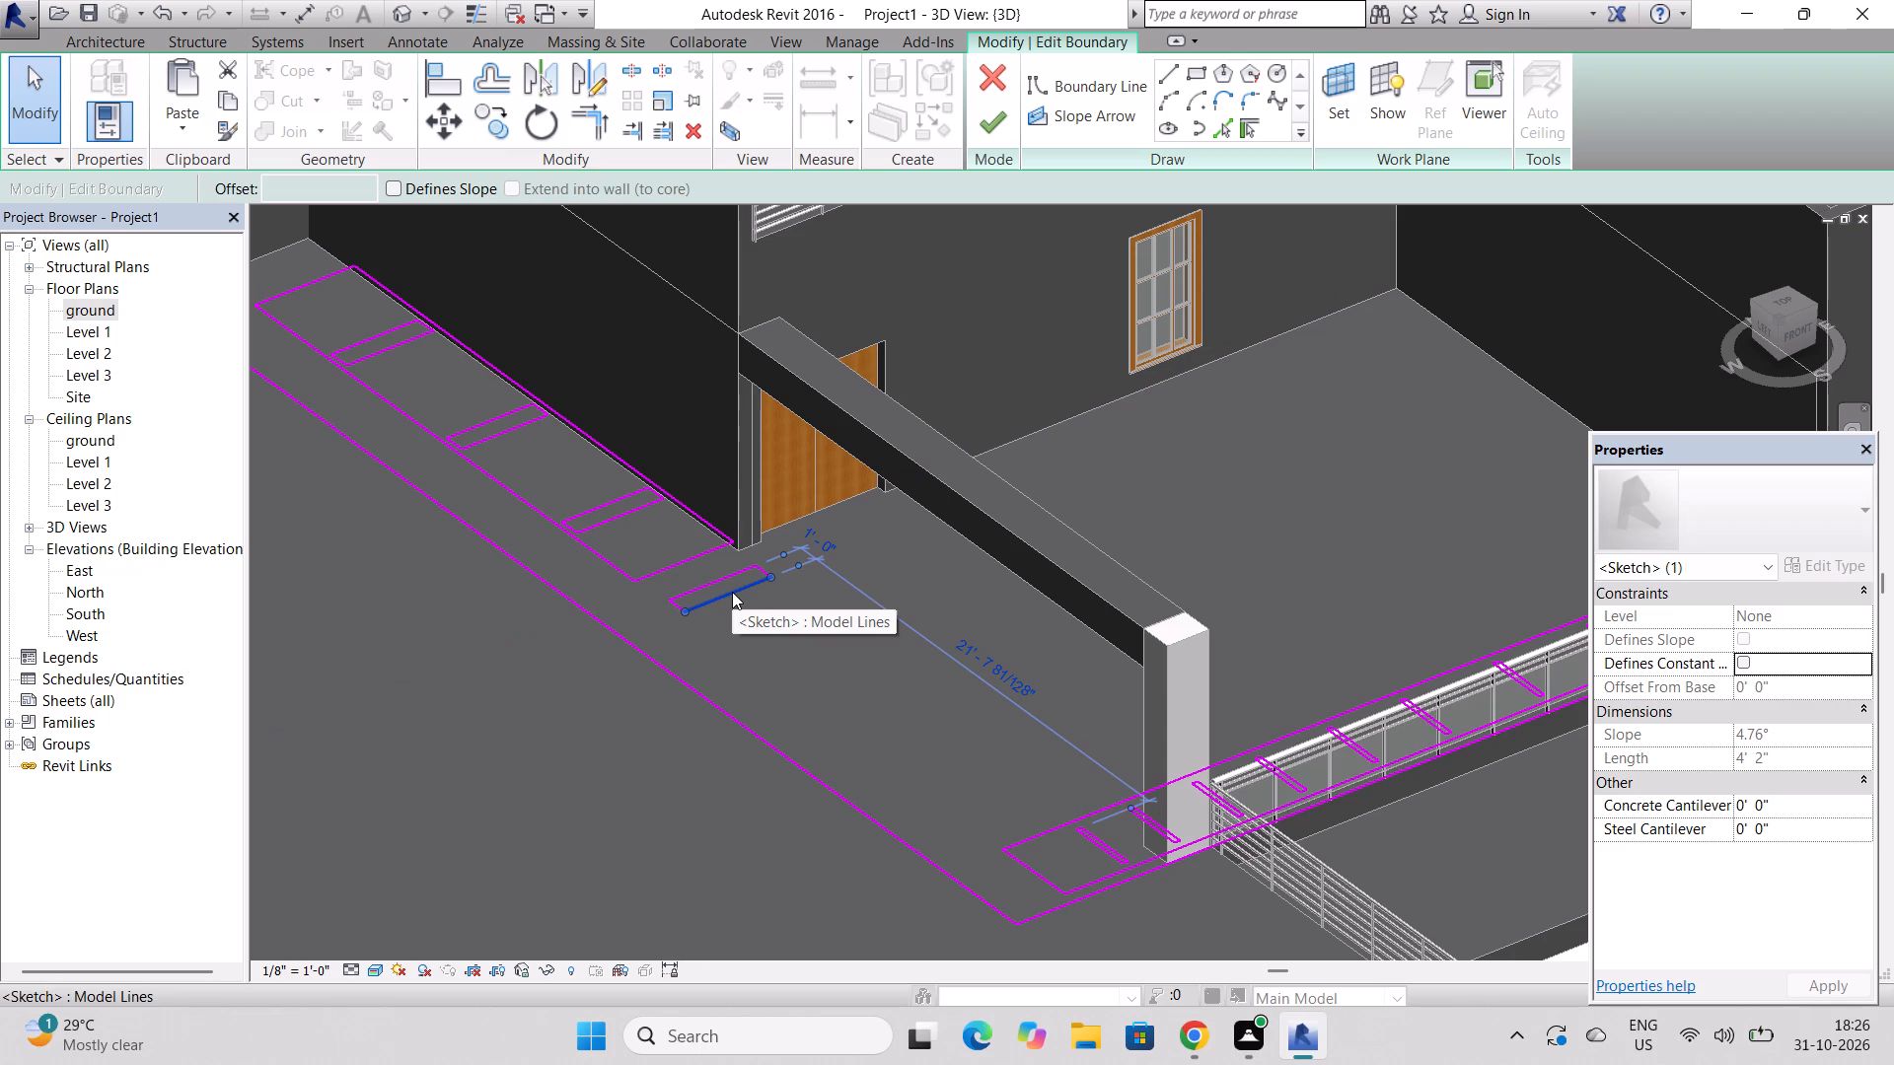
pyautogui.press('Delete')
pyautogui.press('Delete')
pyautogui.click(725, 571)
pyautogui.press('Delete')
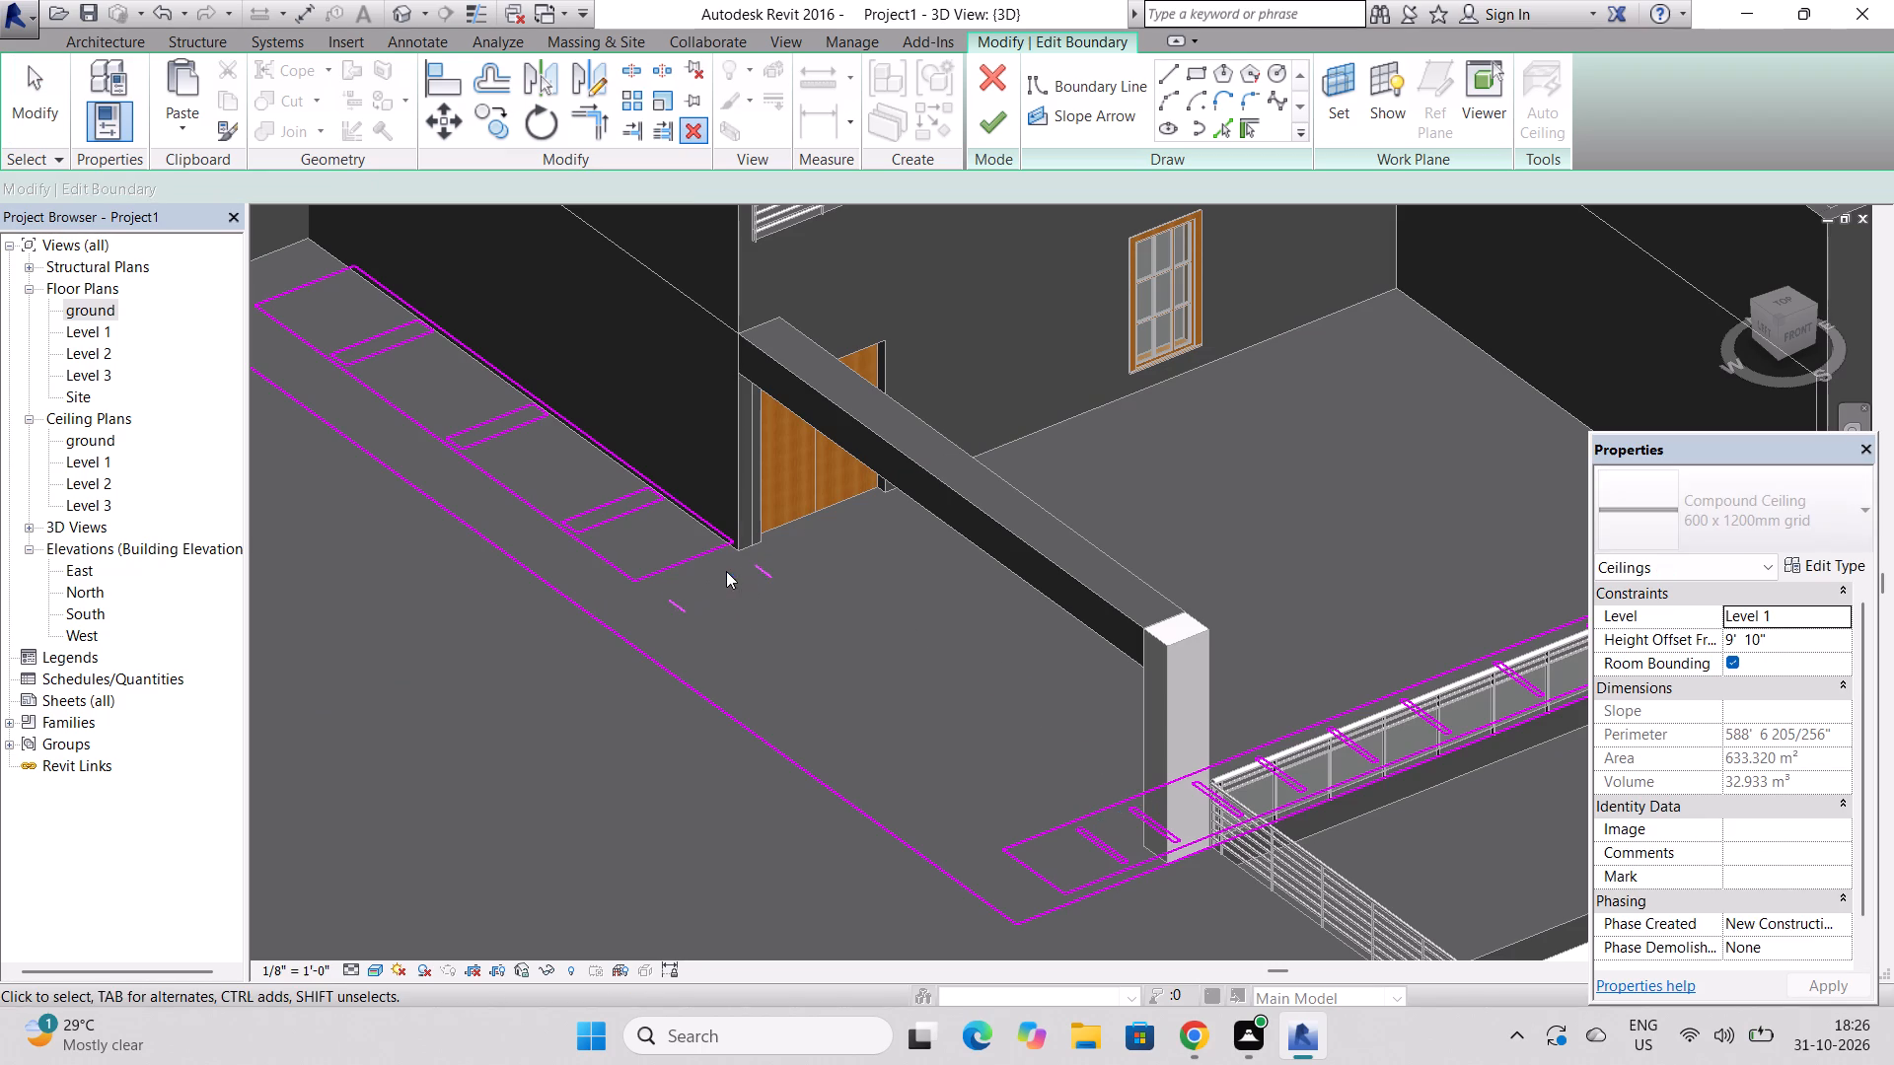
pyautogui.click(763, 566)
pyautogui.press('Delete')
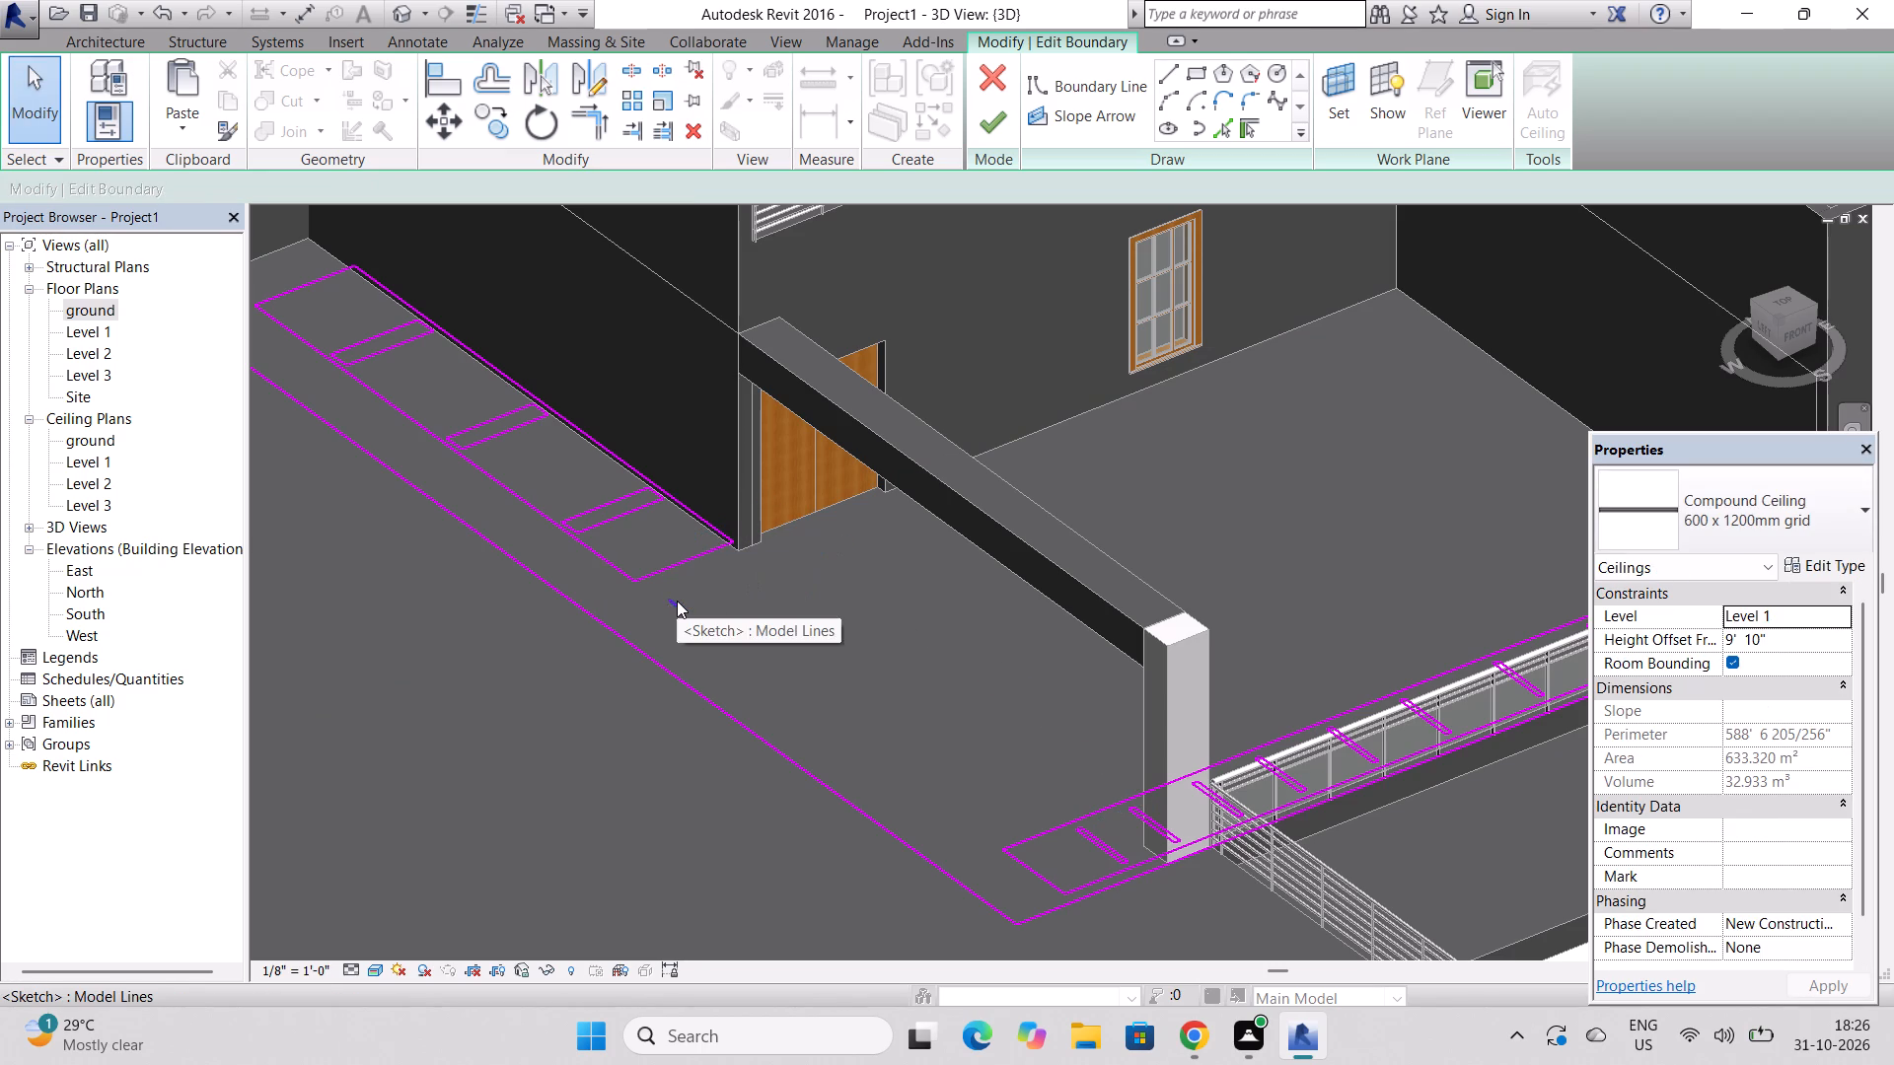
pyautogui.click(677, 601)
pyautogui.press('Delete')
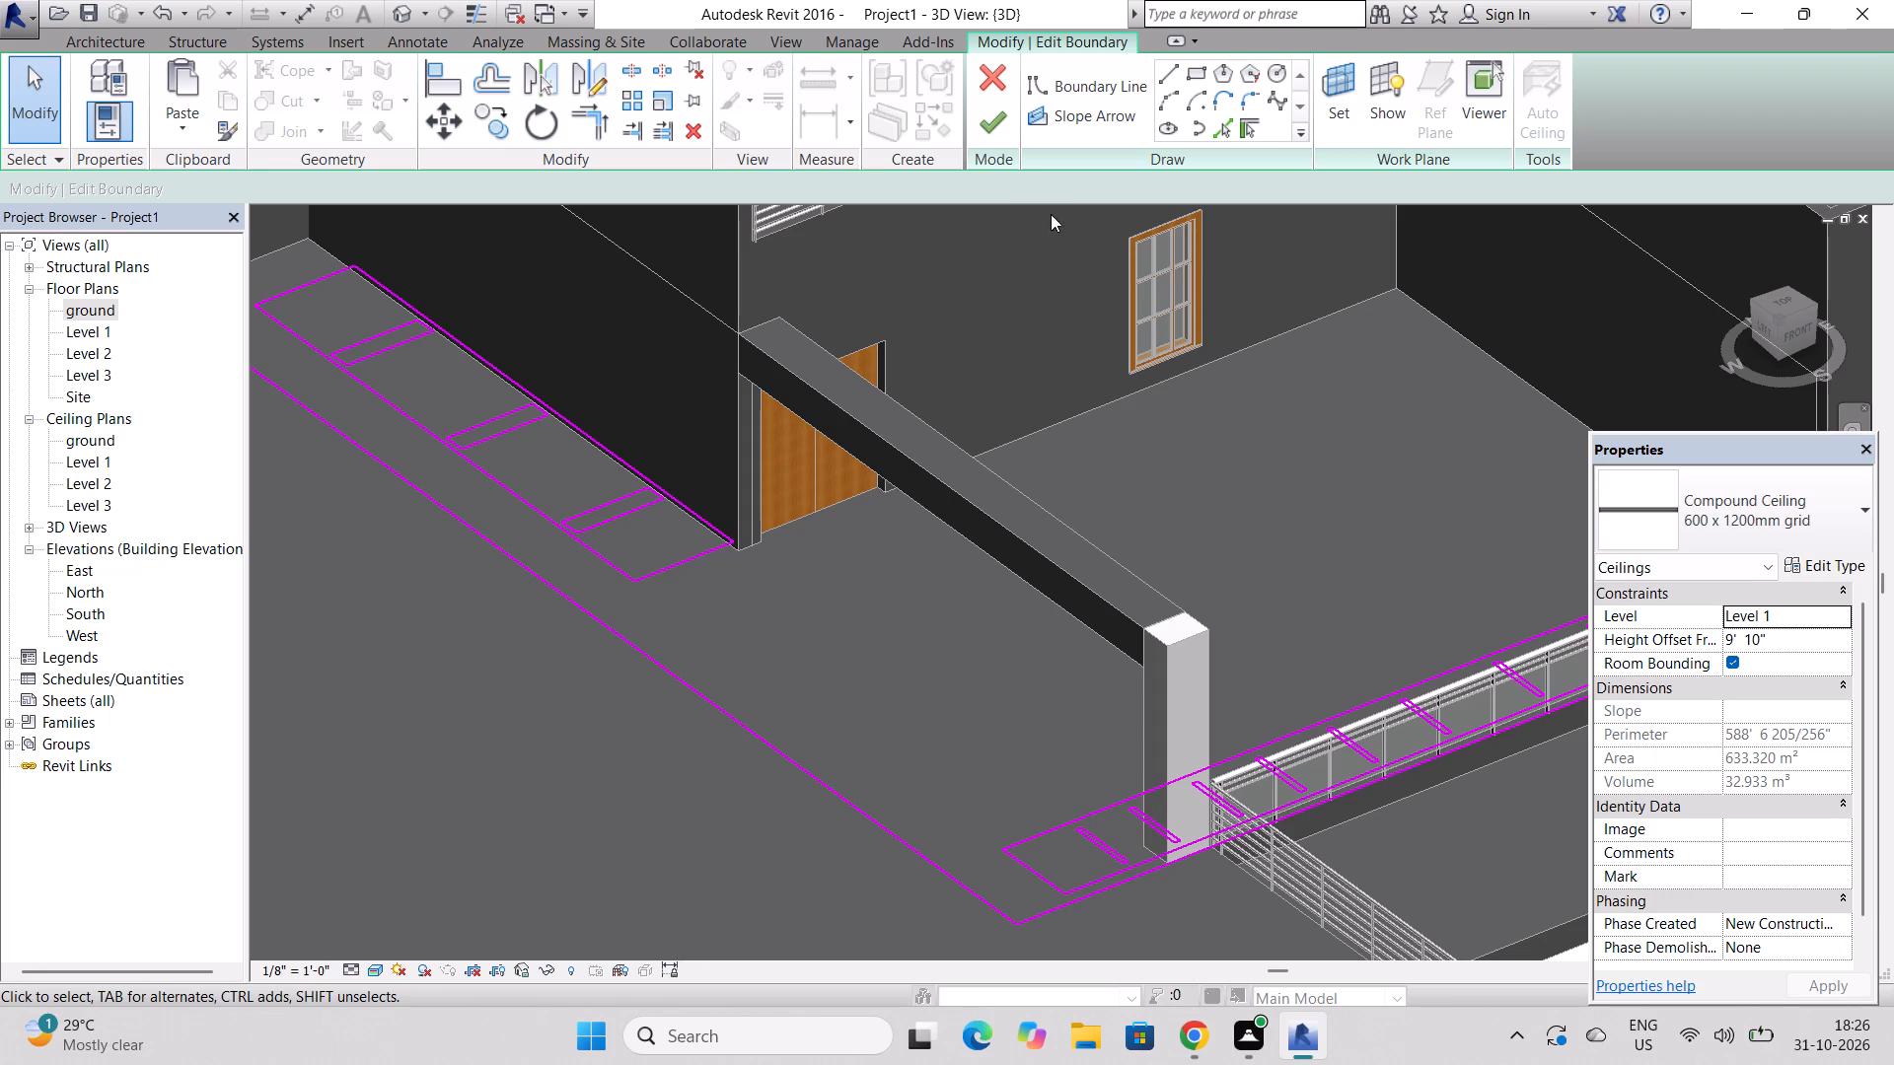
pyautogui.click(987, 116)
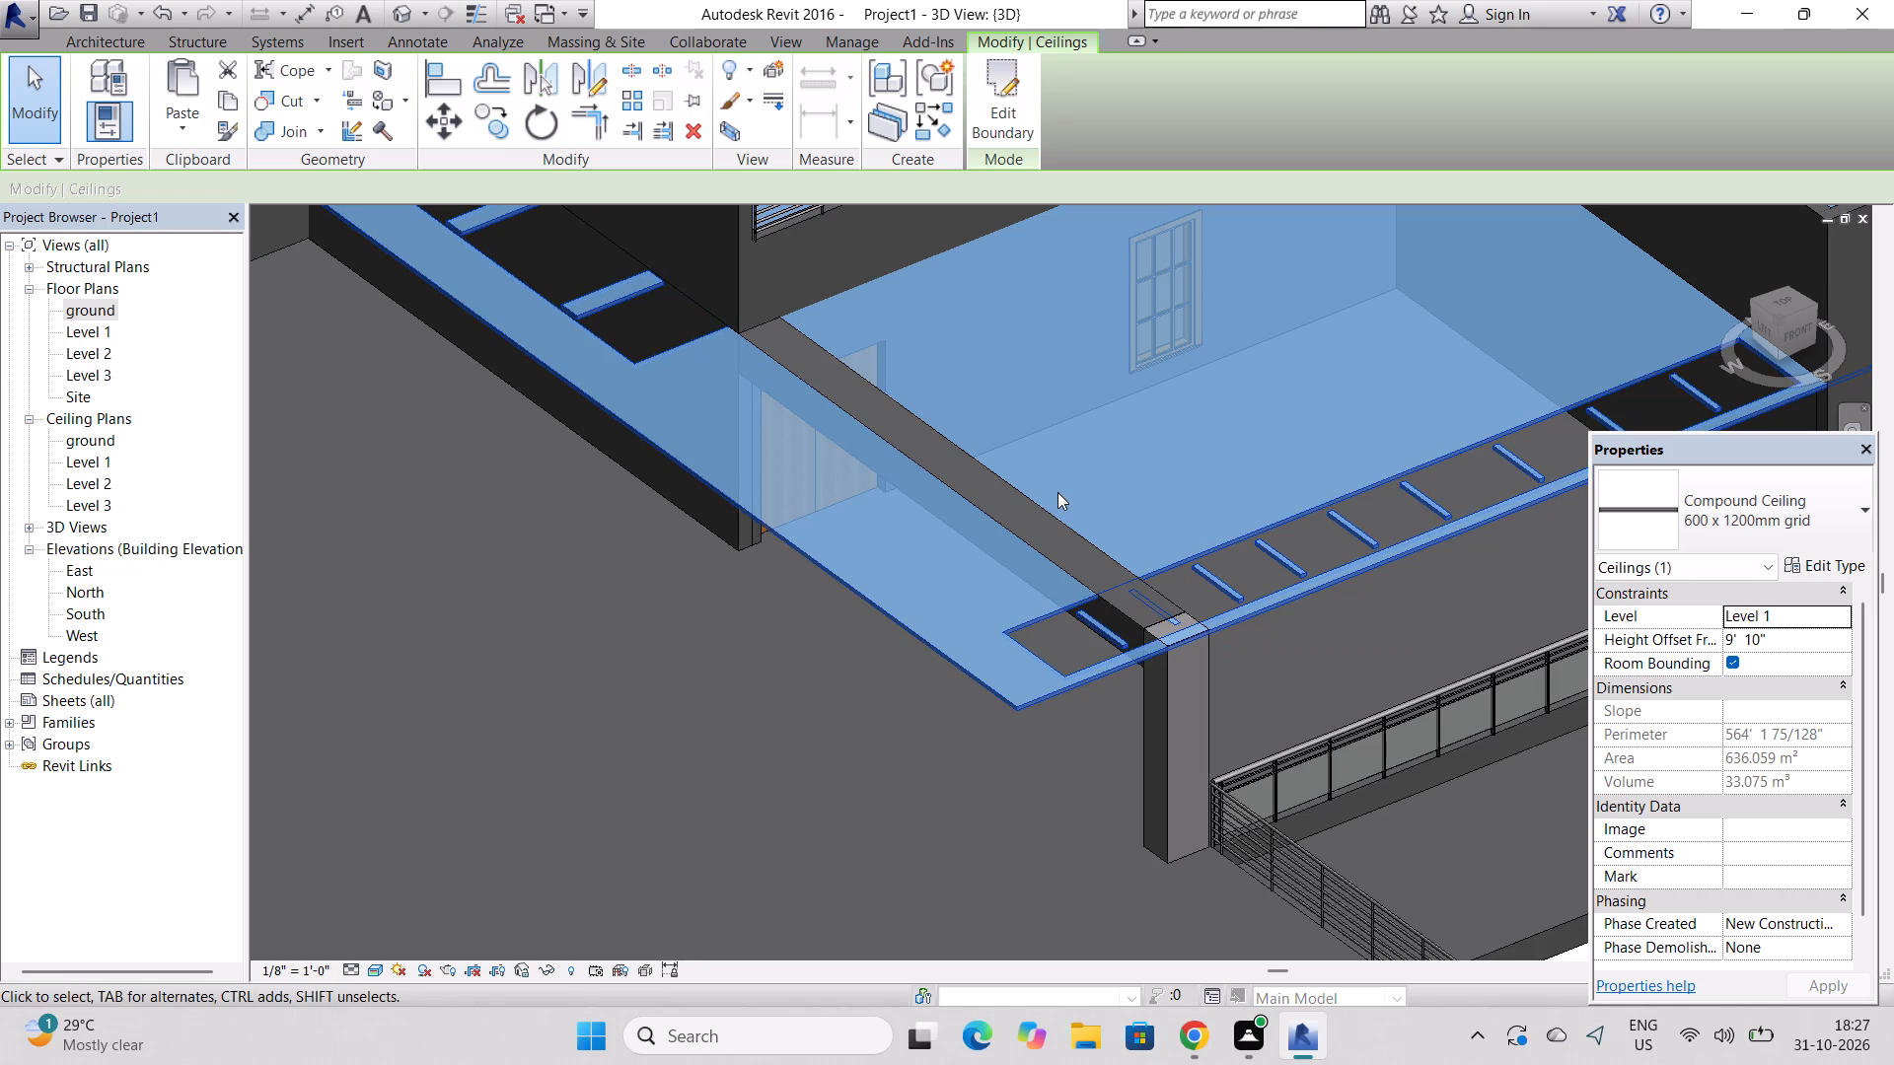
# Reopen the ceiling's boundary and shorten its overhanging rear line so it ends at the rooftop enclosure's inner wall corner.
pyautogui.scroll(-7, 1110, 500)
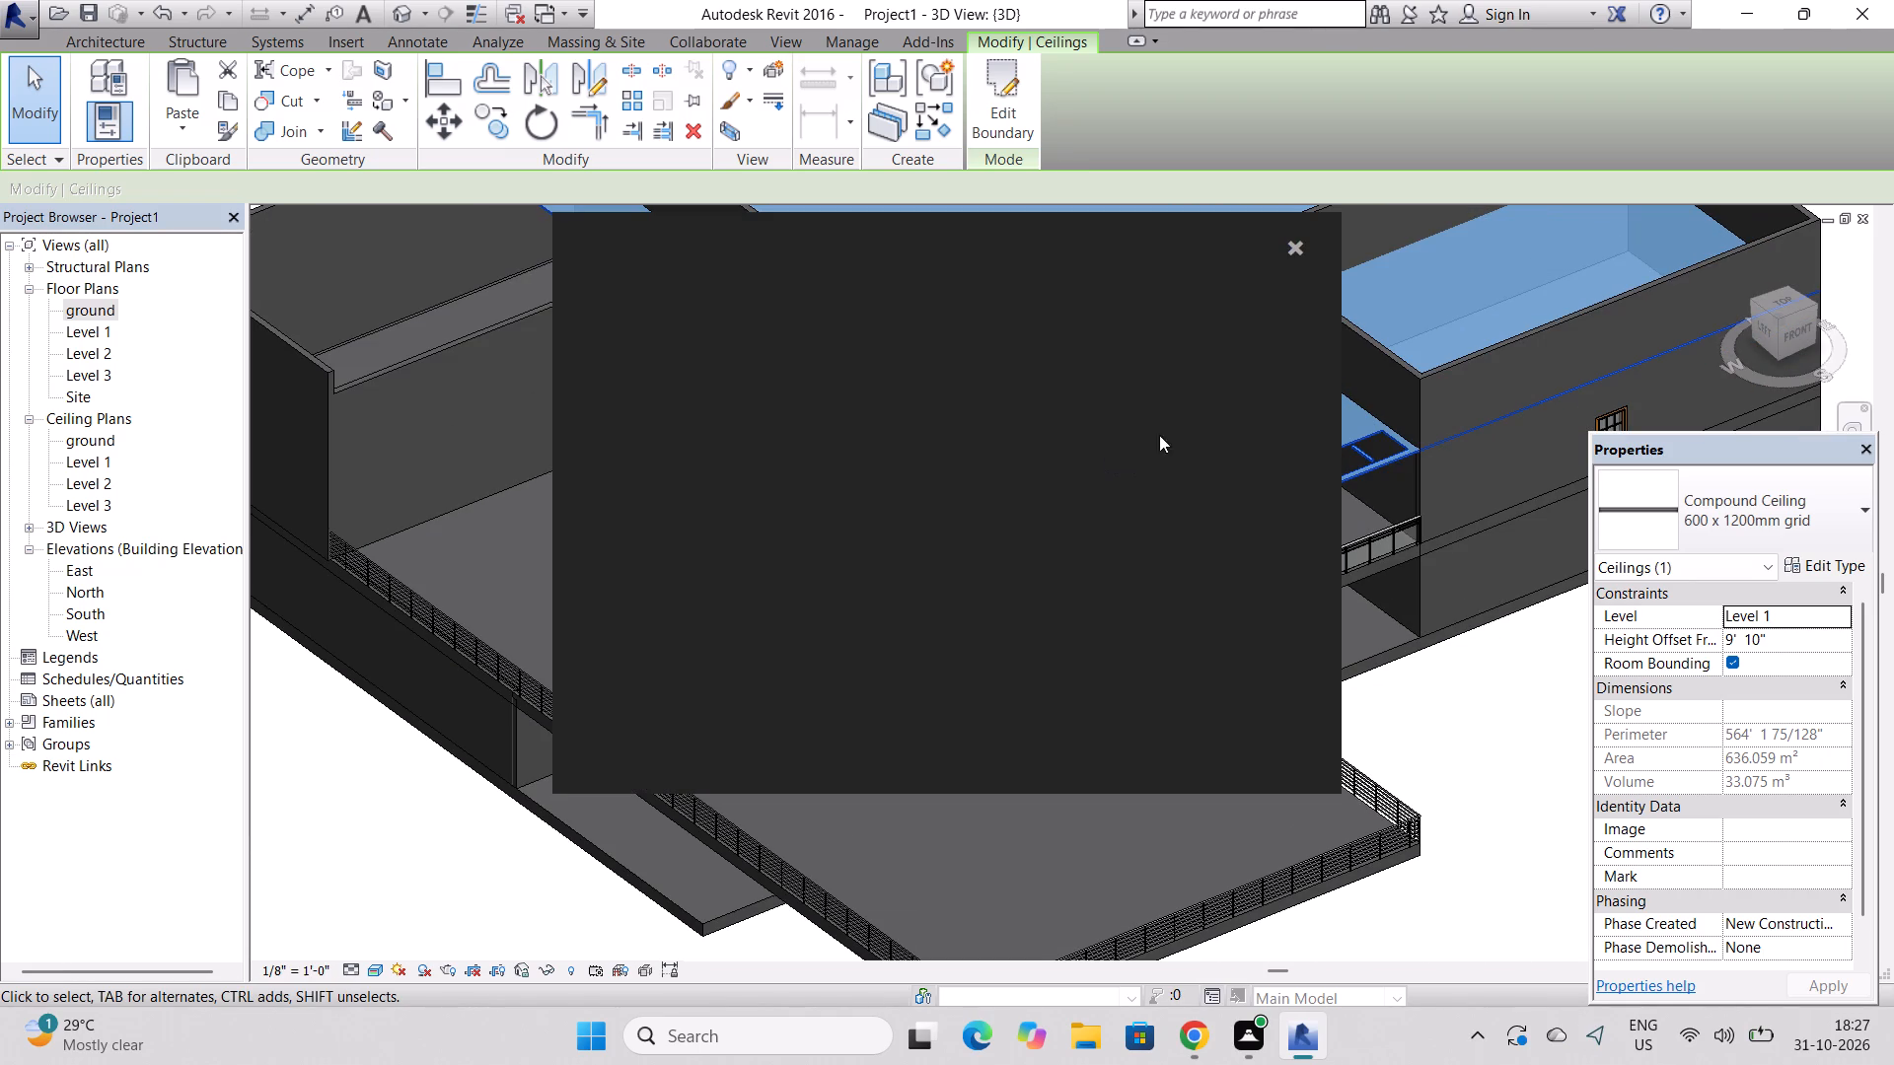
pyautogui.click(1287, 246)
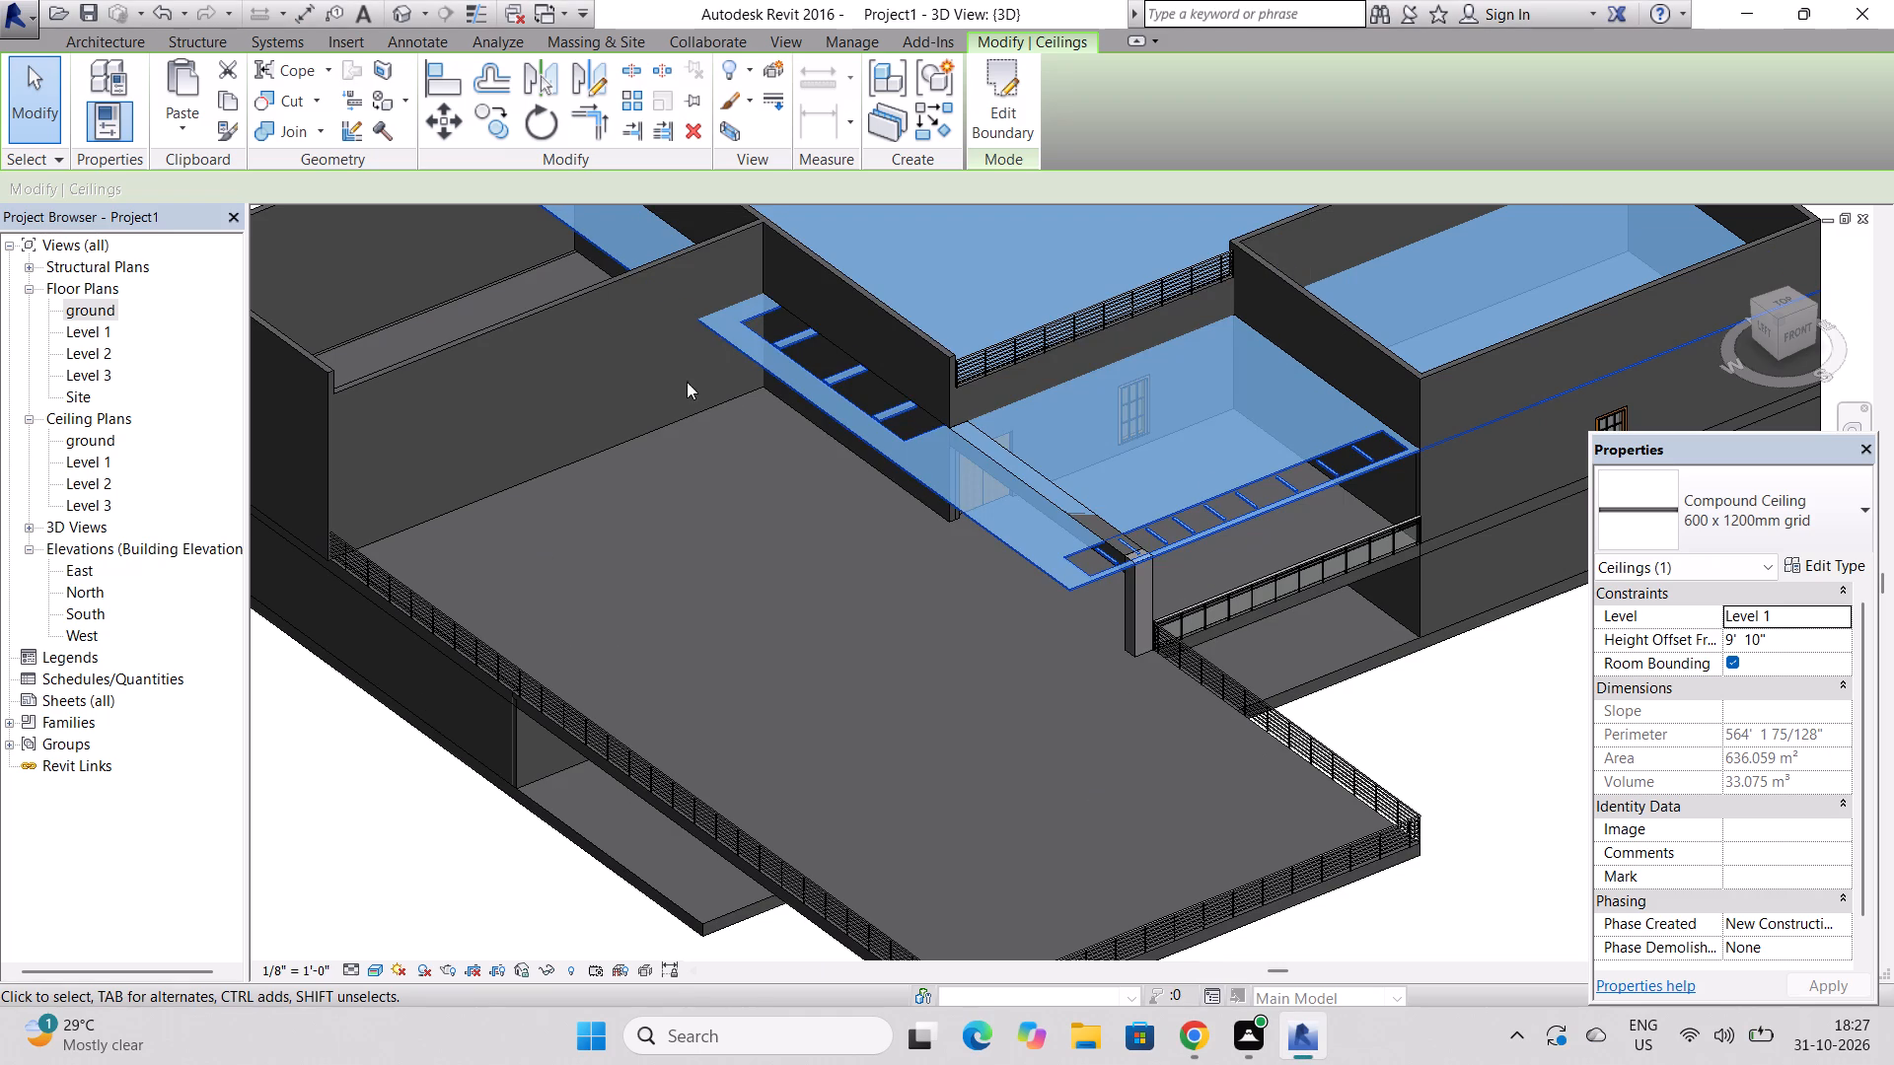
pyautogui.scroll(-5, 861, 597)
pyautogui.scroll(3, 791, 463)
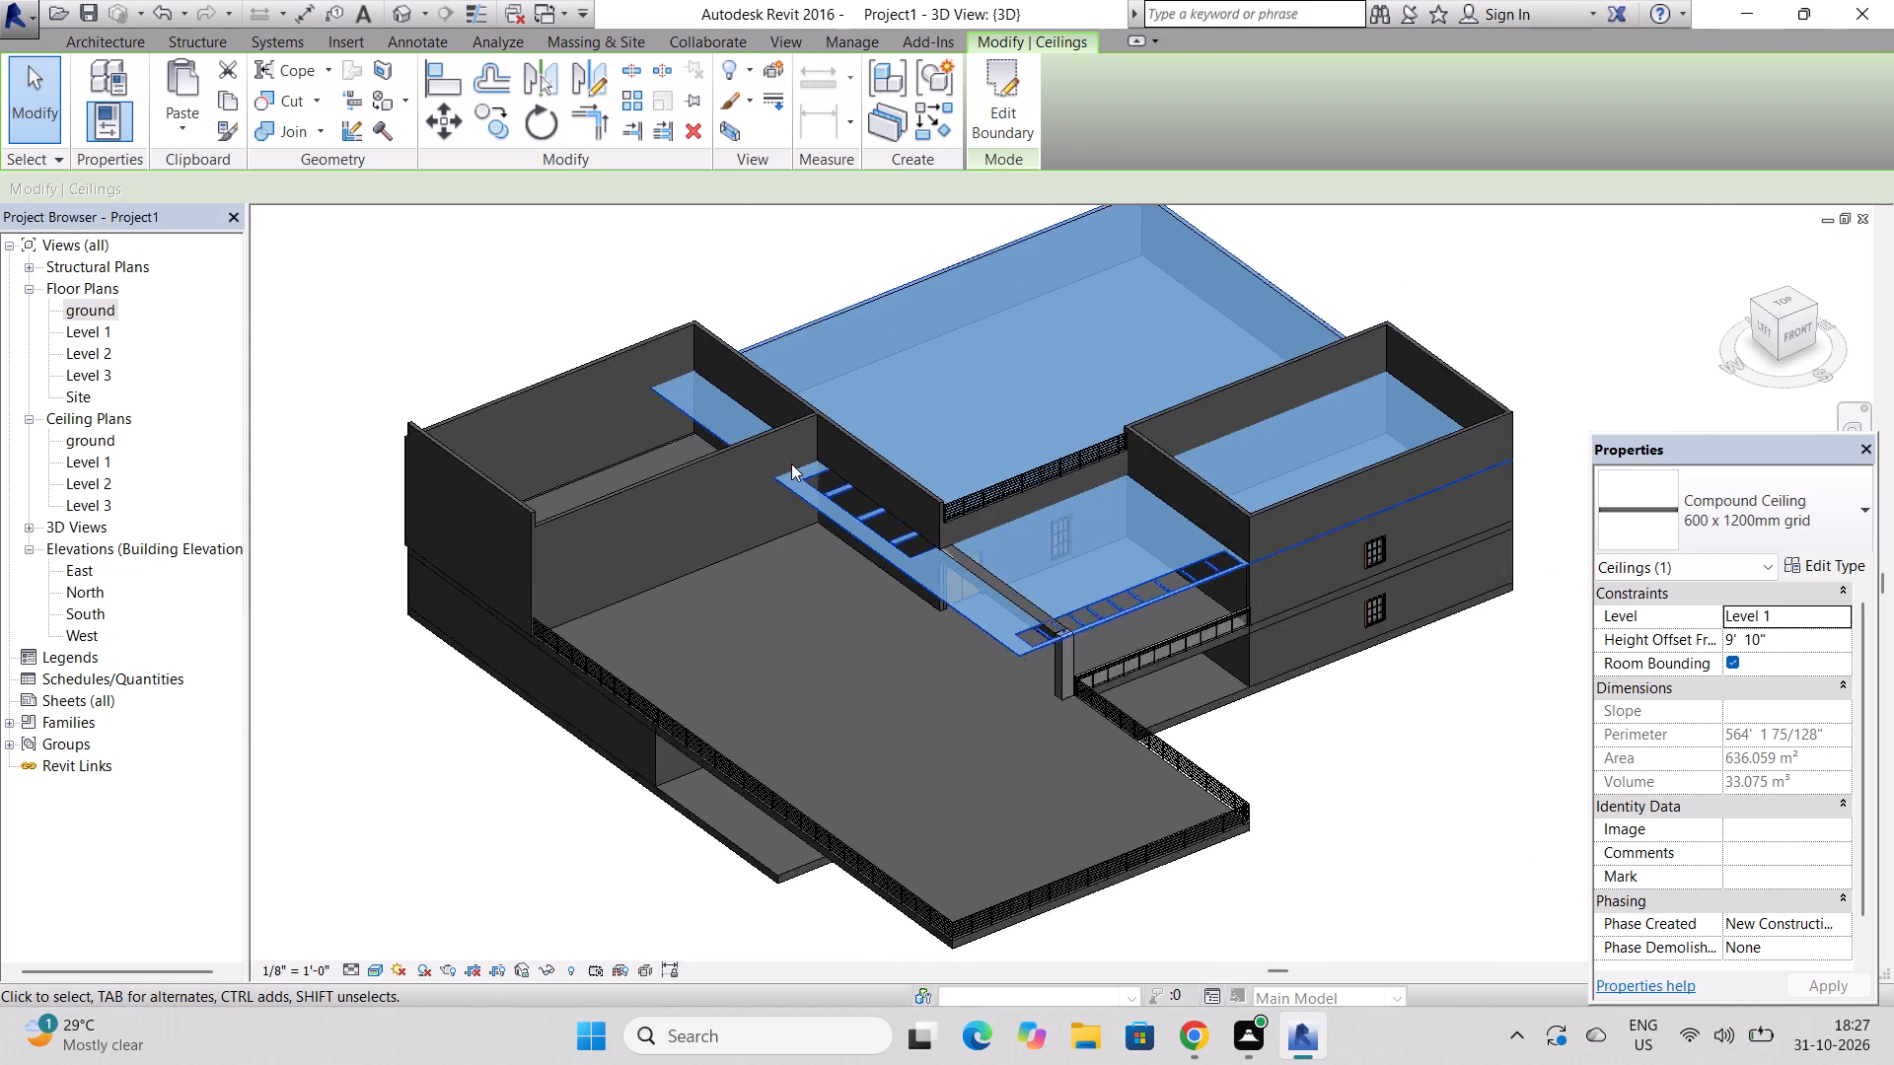
pyautogui.scroll(2, 791, 463)
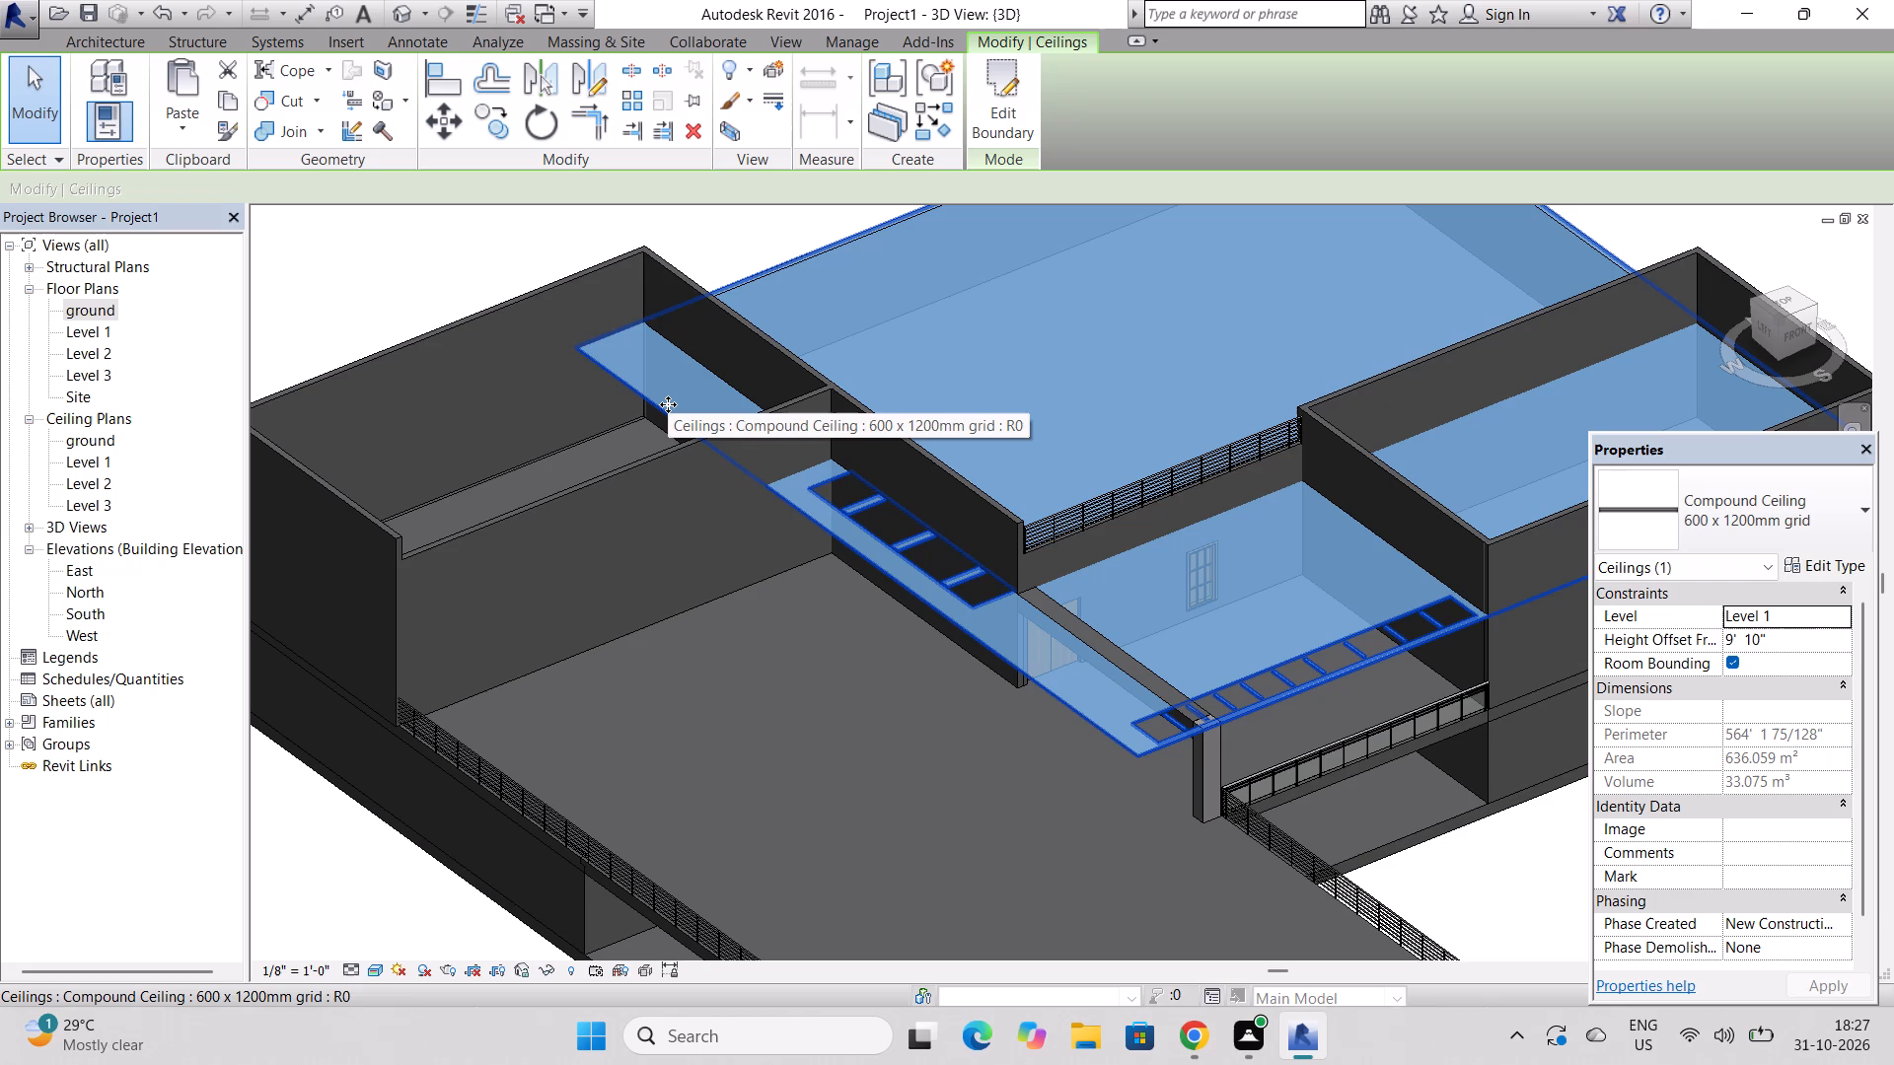
pyautogui.doubleClick(668, 404)
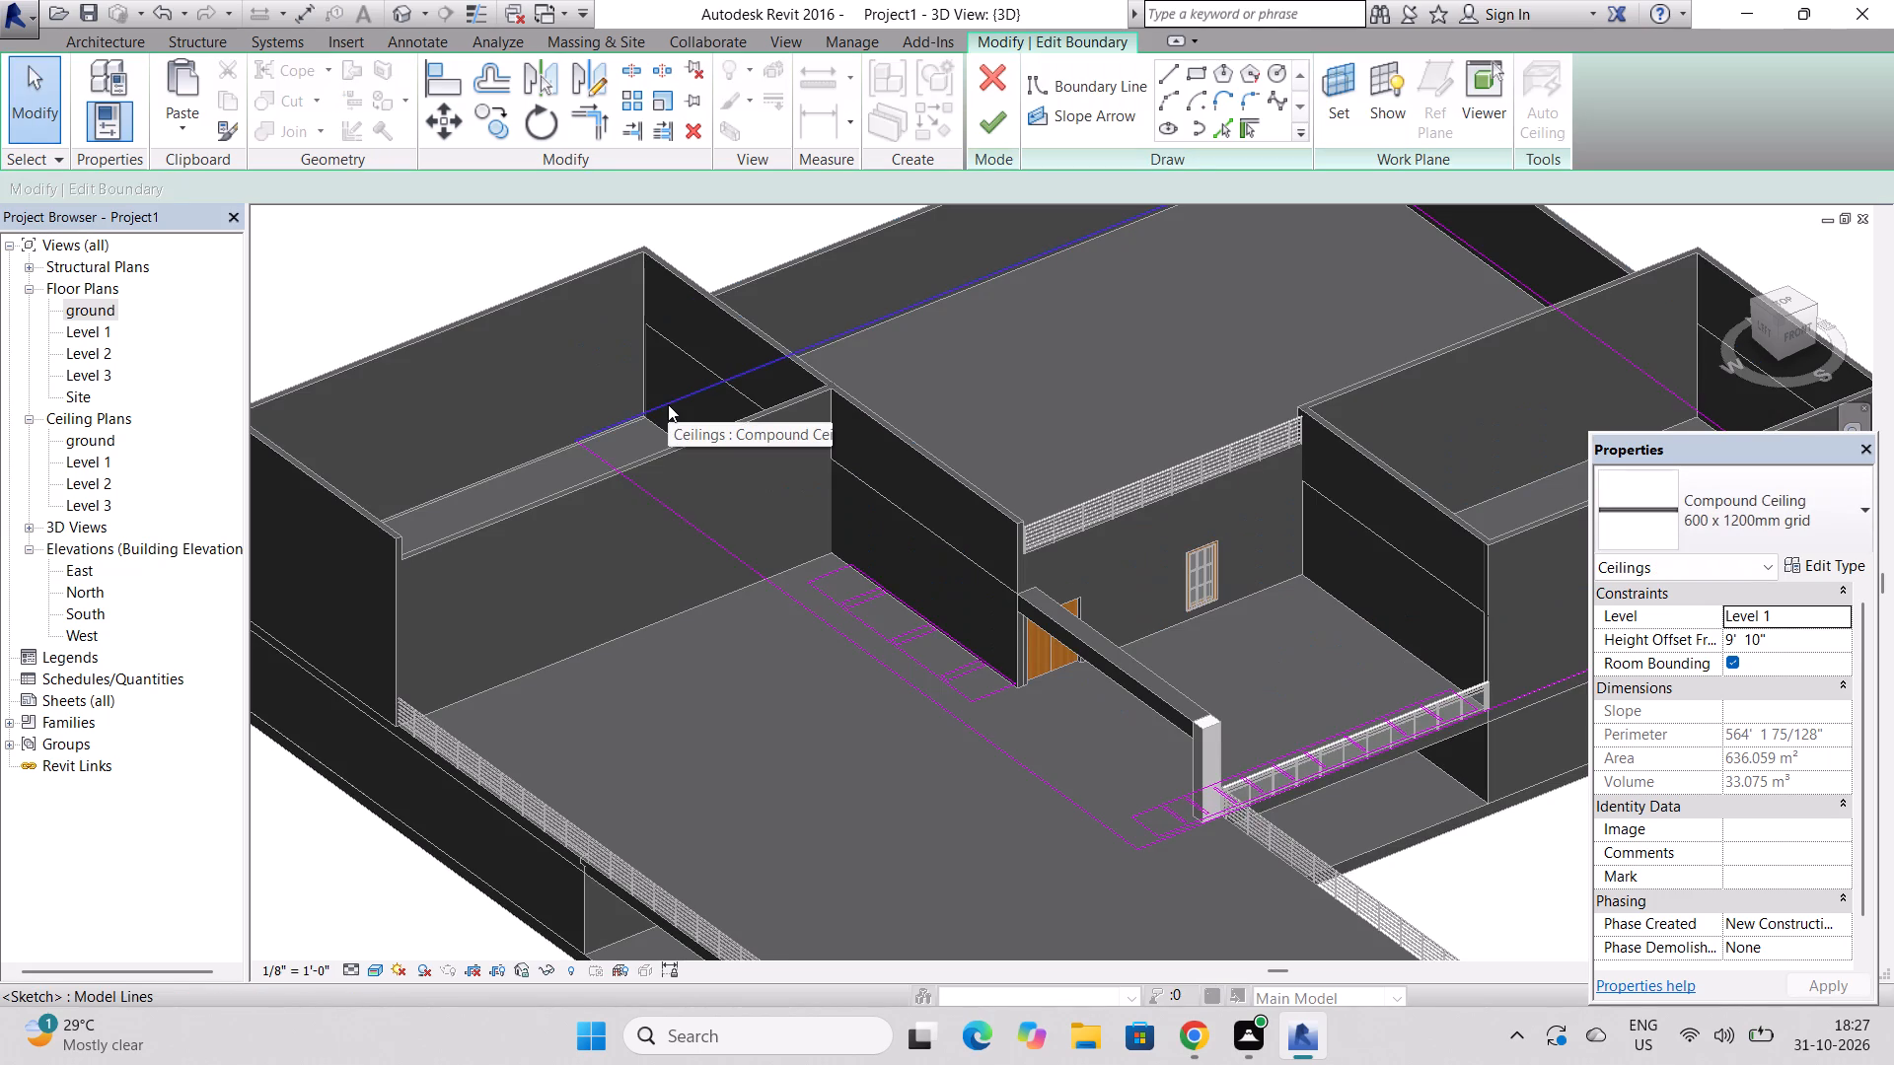
pyautogui.scroll(6, 667, 407)
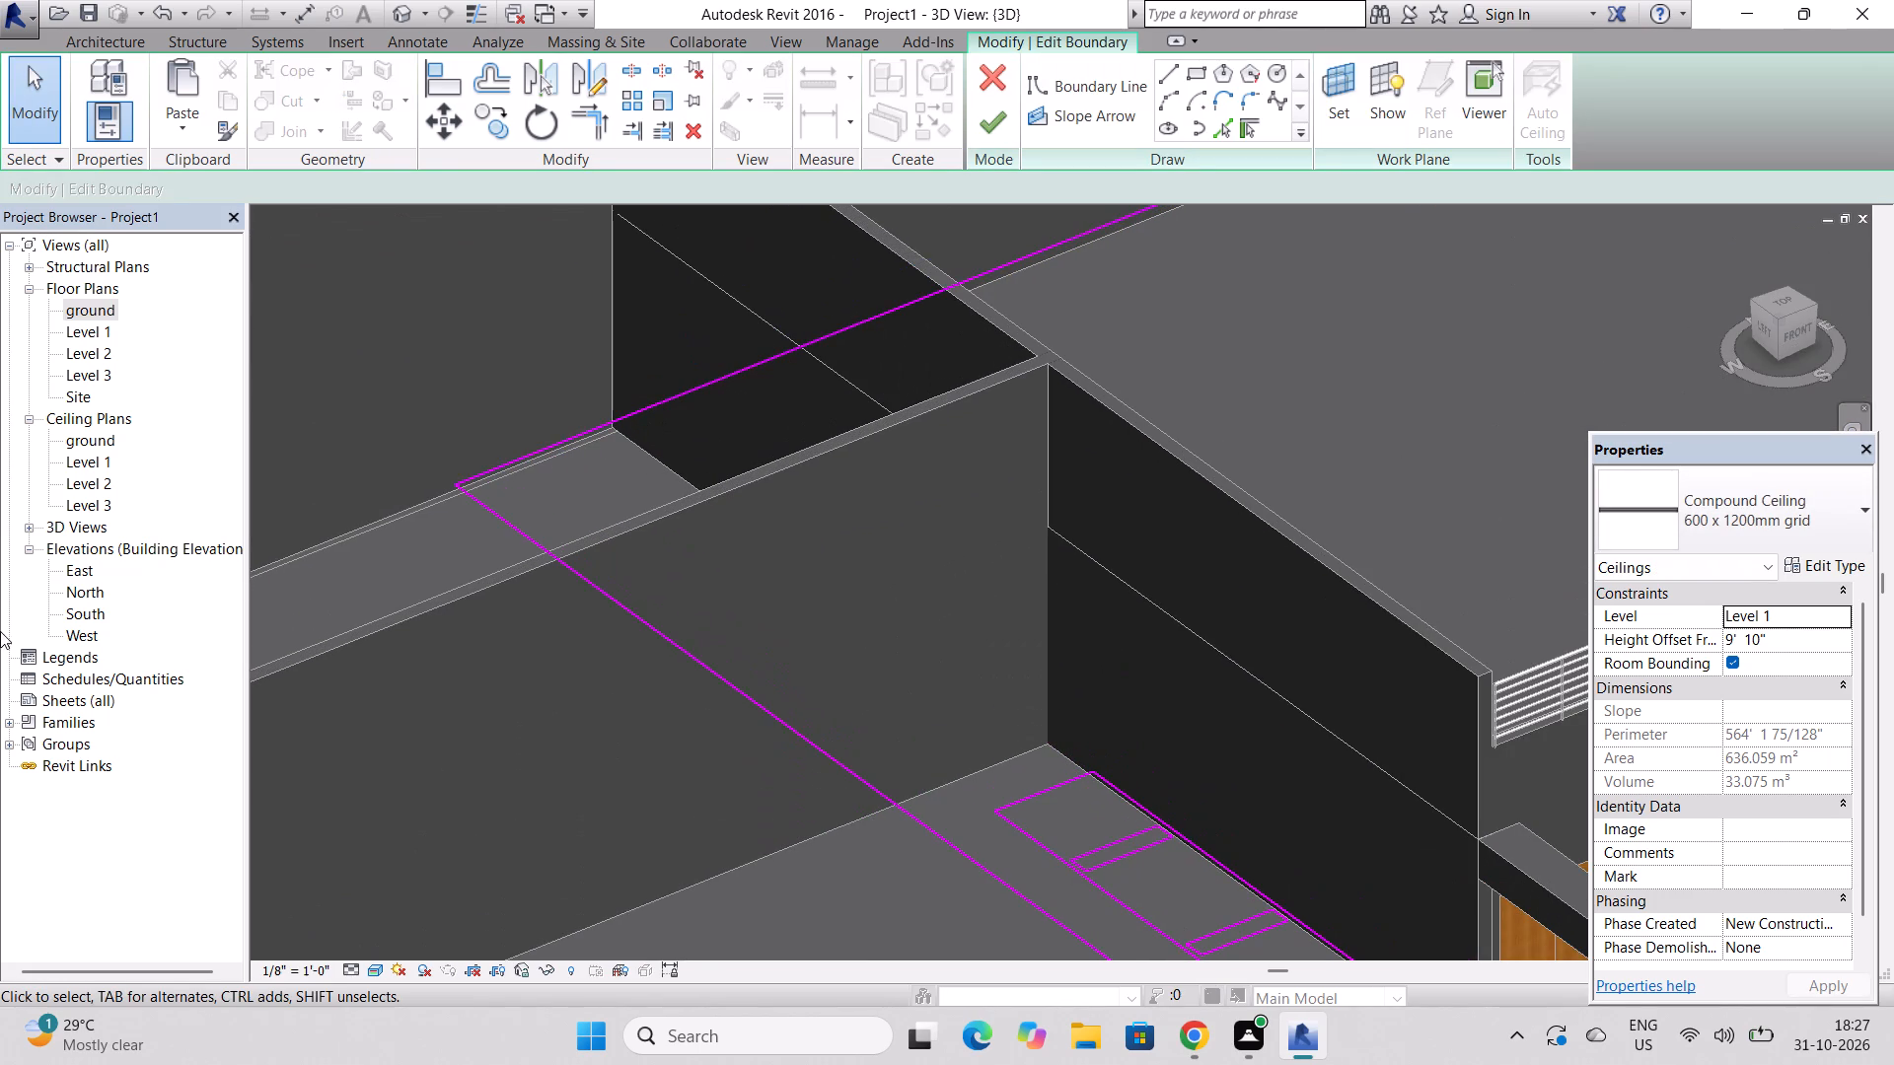
pyautogui.click(480, 469)
pyautogui.moveTo(453, 479); pyautogui.dragTo(492, 474)
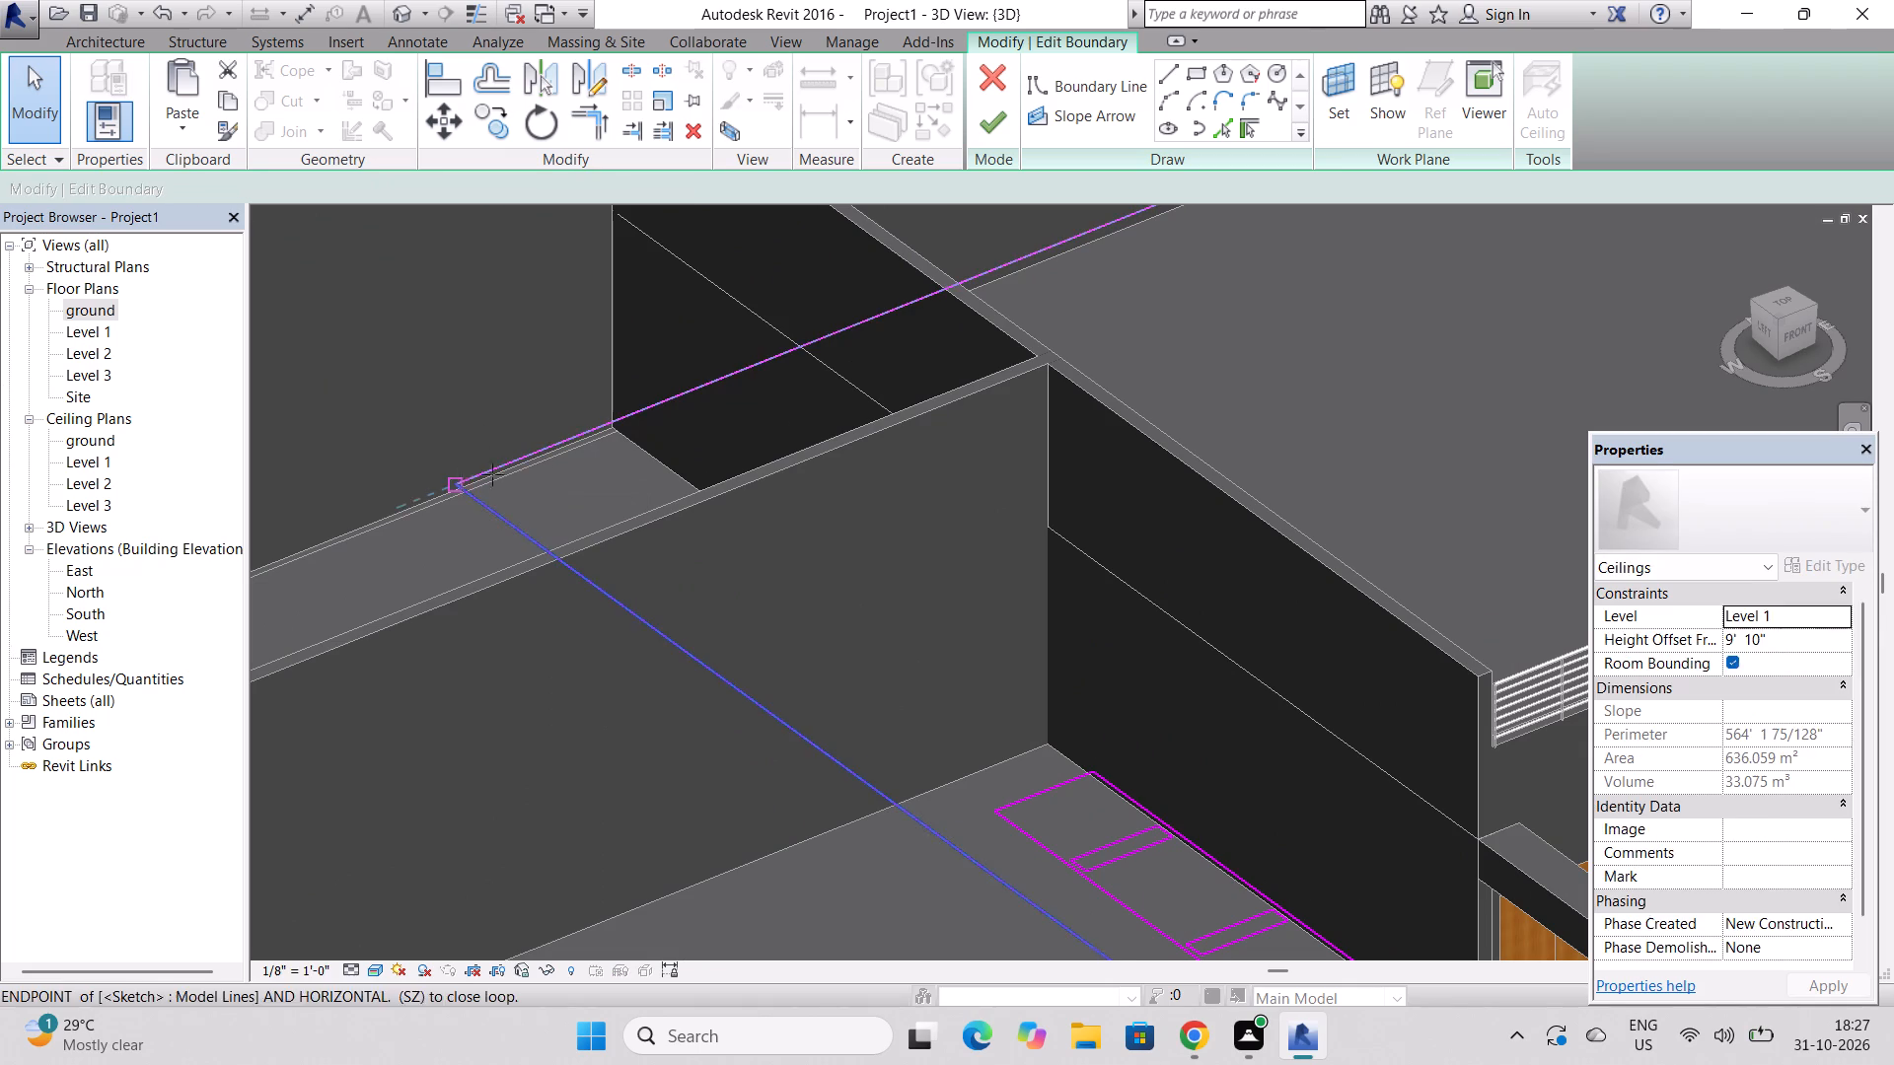
pyautogui.moveTo(492, 474); pyautogui.dragTo(632, 431)
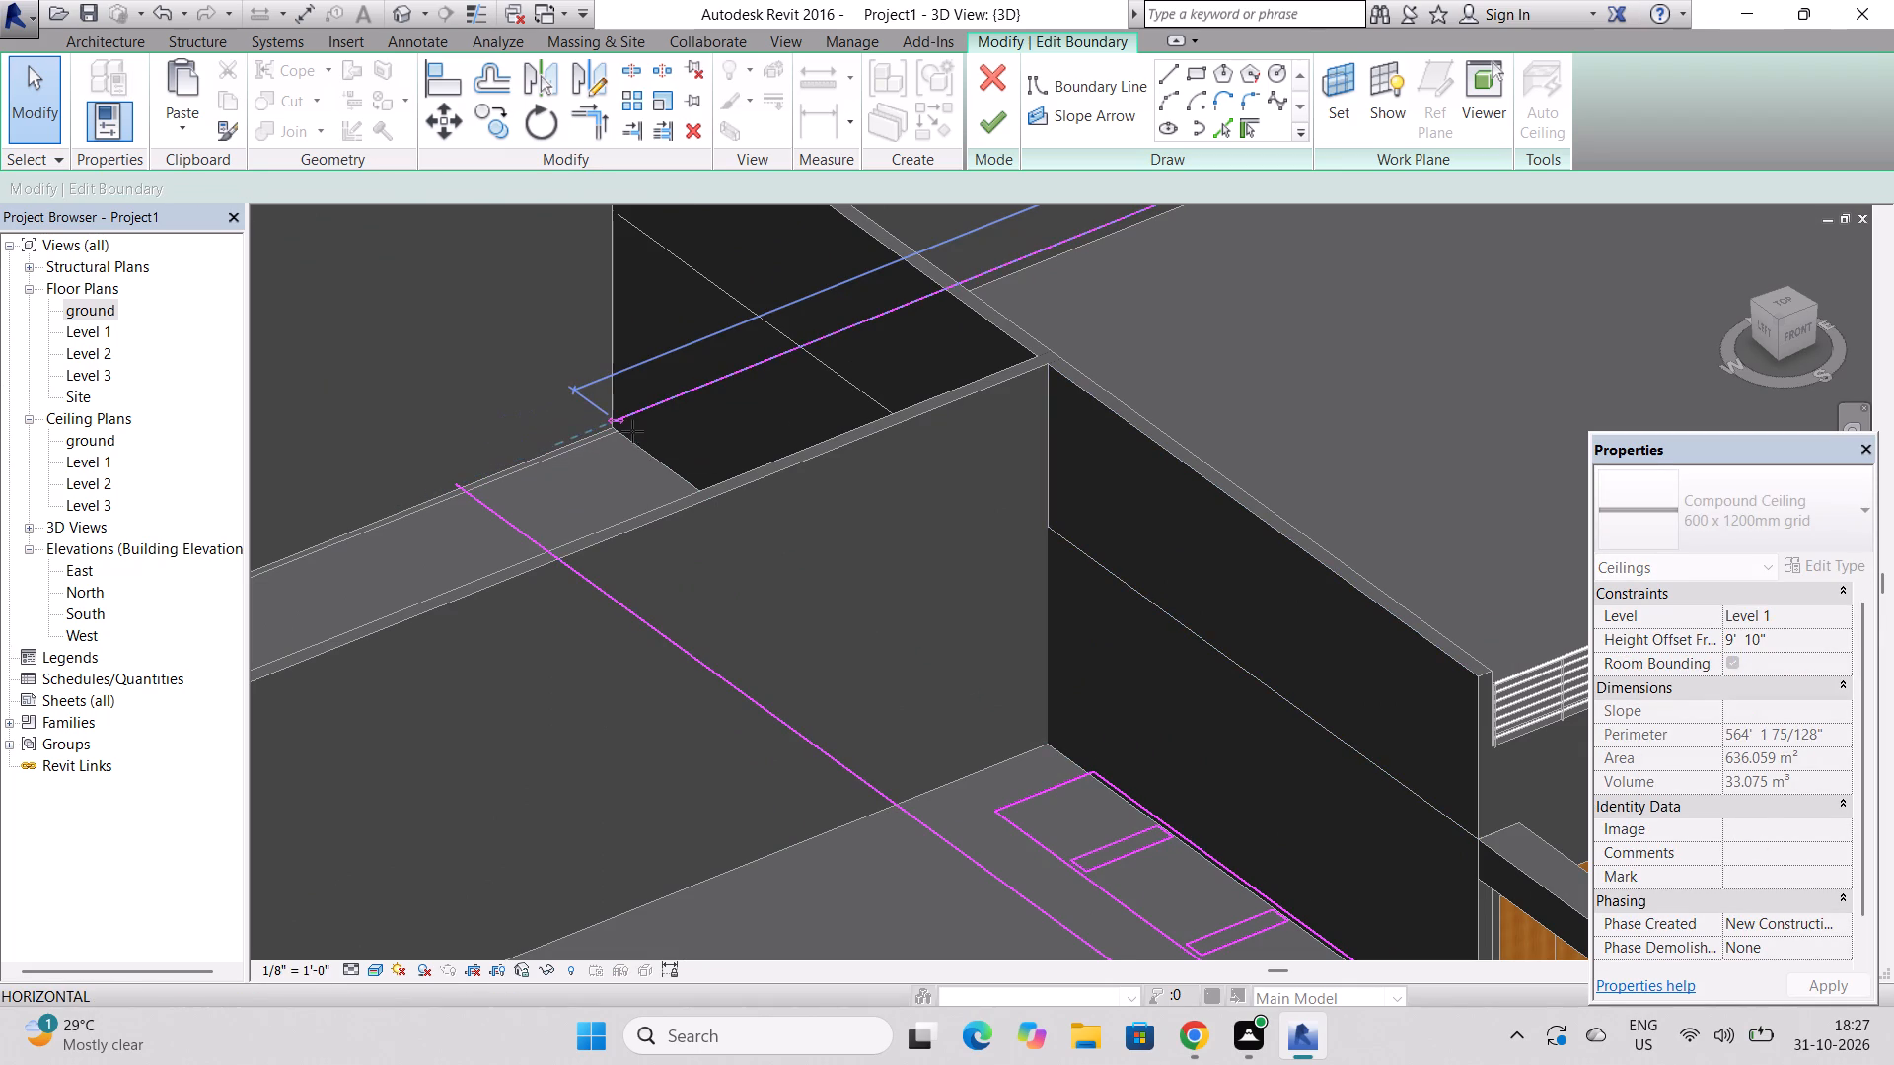
# Shorten the ceiling's long outer side line to 78' 0" and draw two boundary lines stepping from its end to the rear line.
pyautogui.click(541, 547)
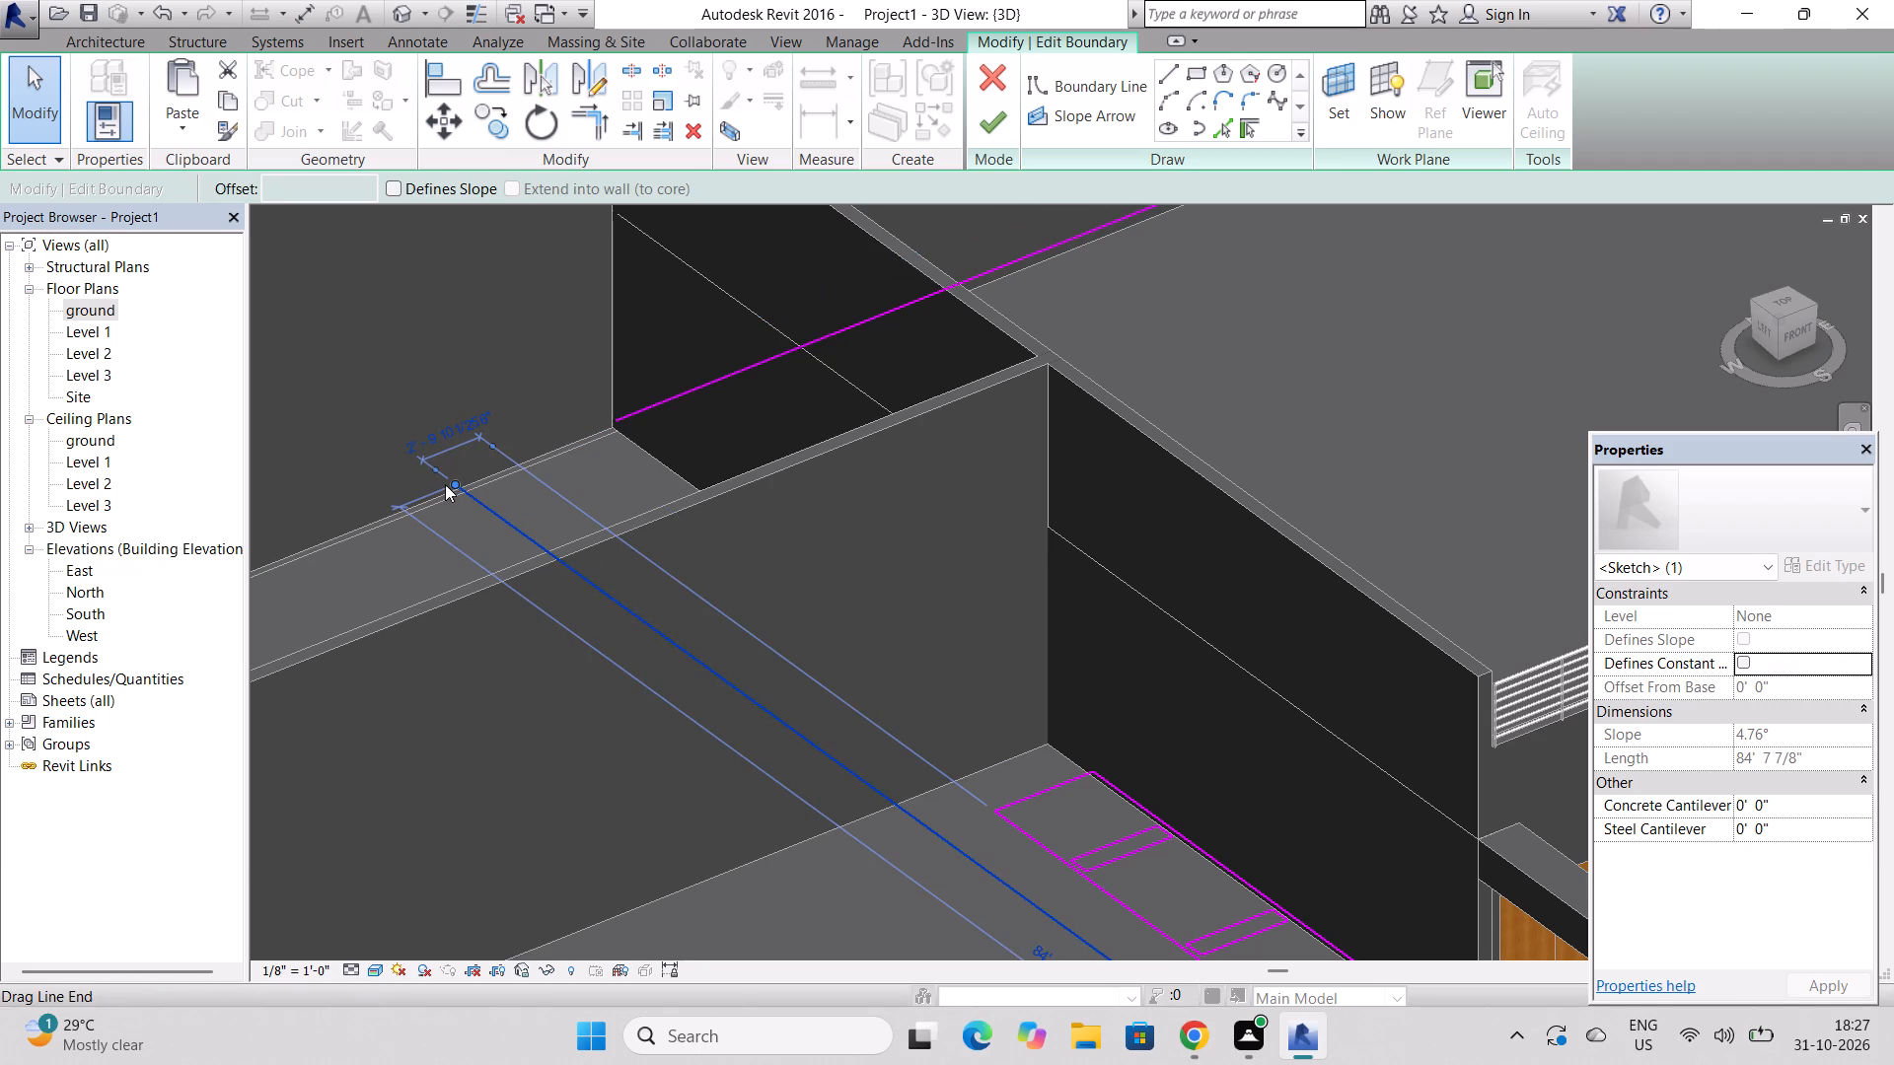
pyautogui.moveTo(451, 481); pyautogui.dragTo(527, 534)
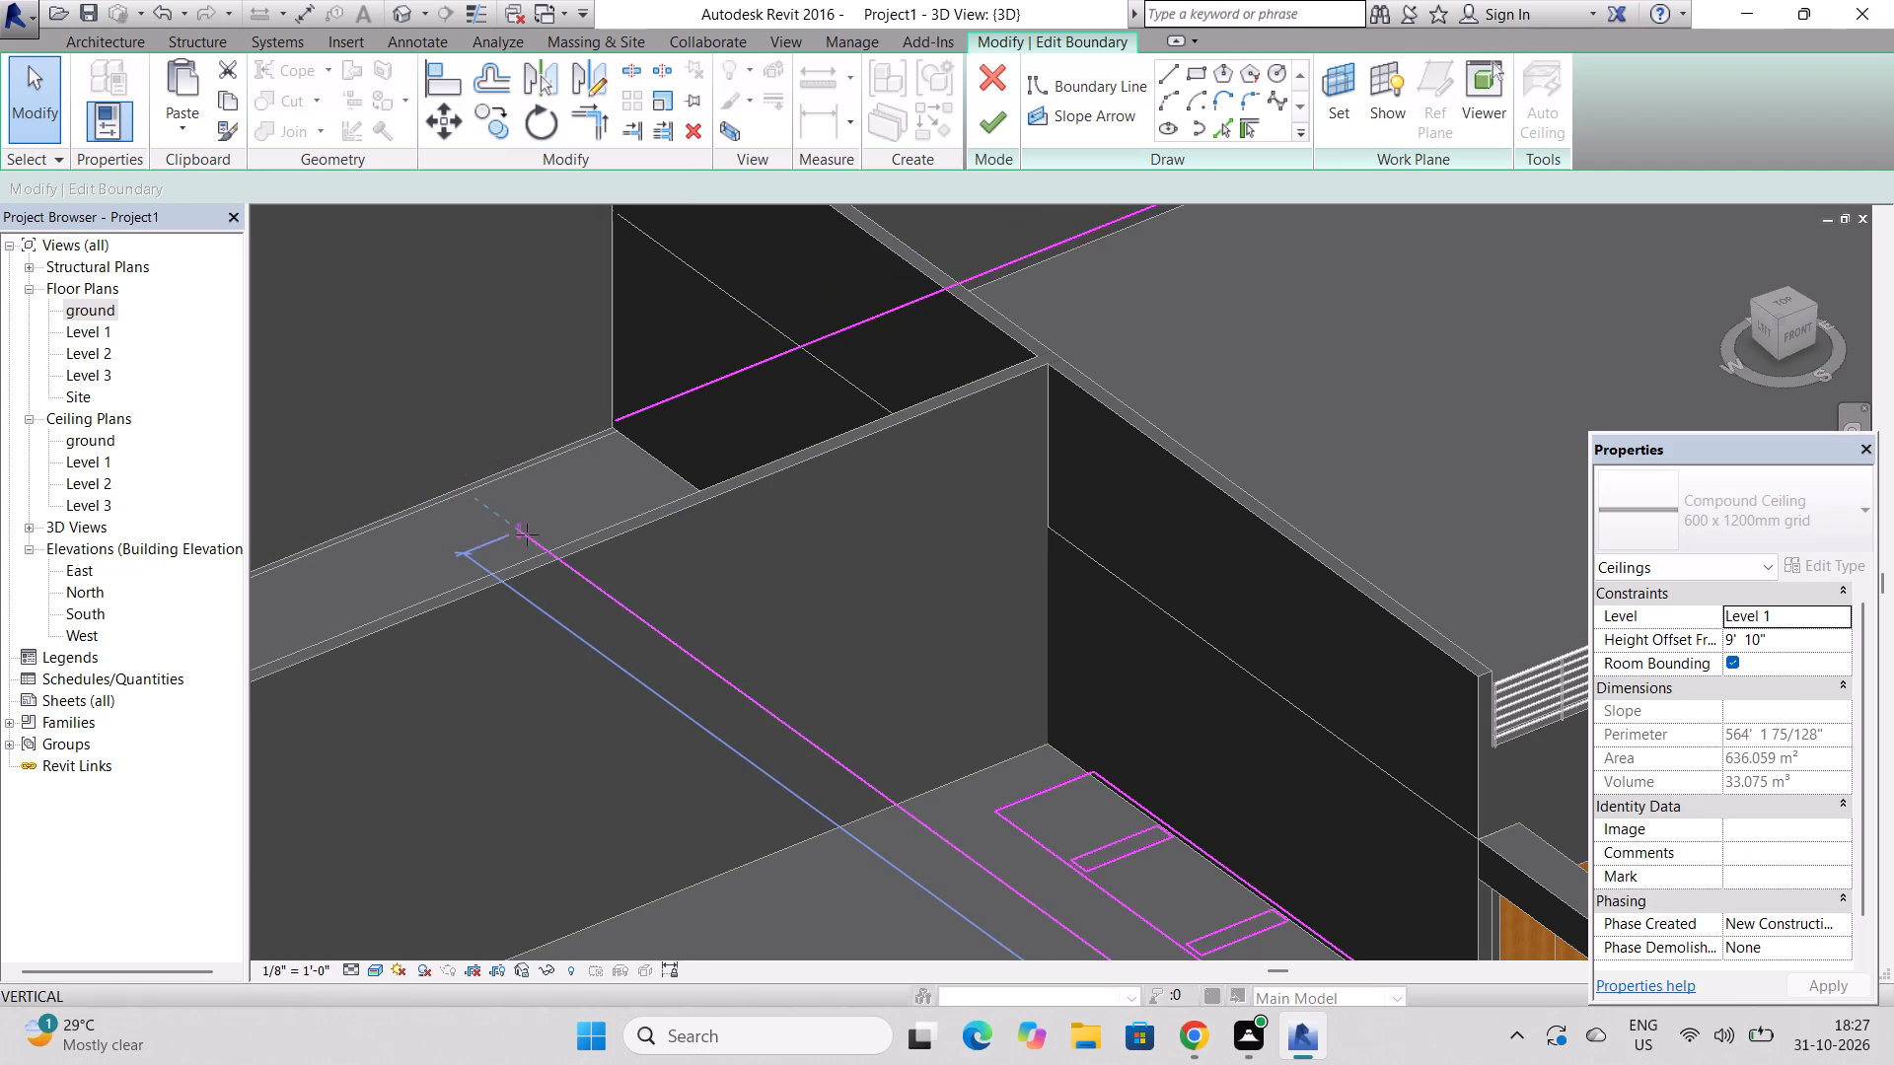
pyautogui.moveTo(527, 534); pyautogui.dragTo(555, 560)
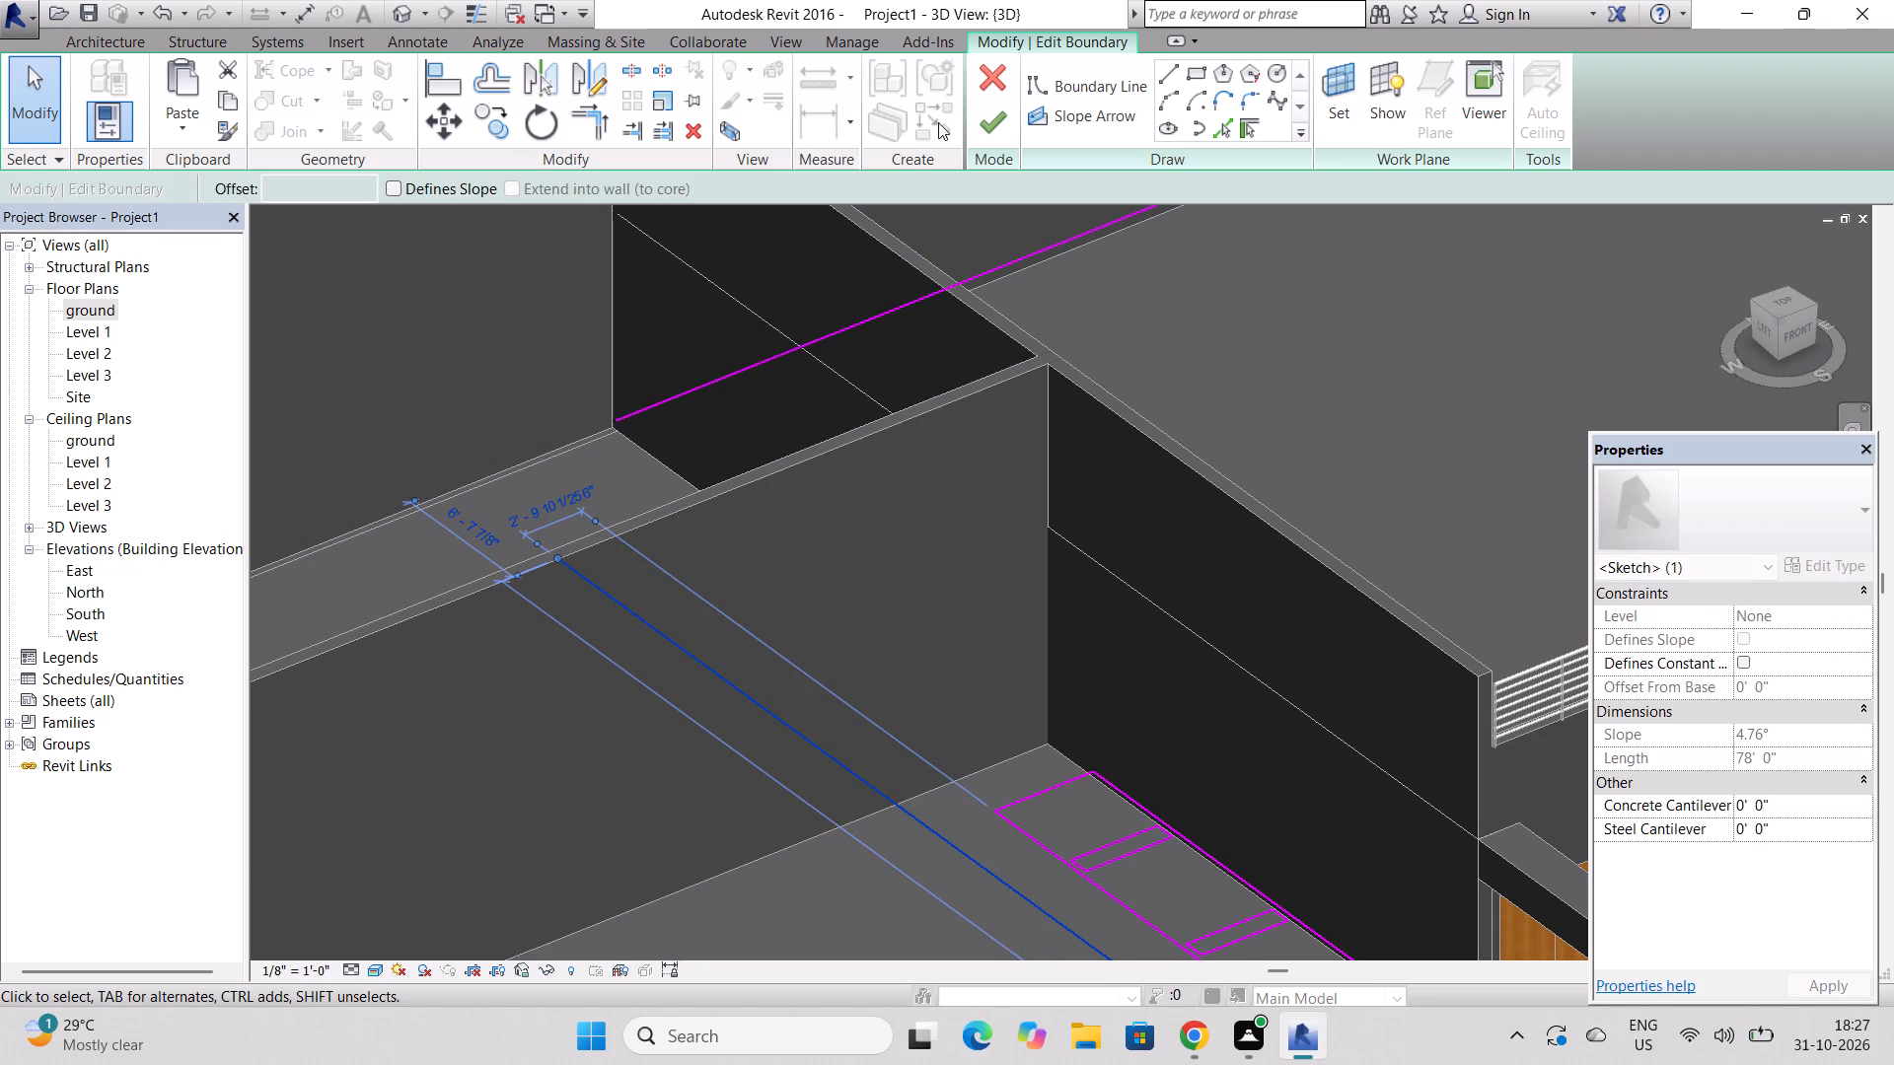
pyautogui.click(1165, 66)
pyautogui.click(556, 559)
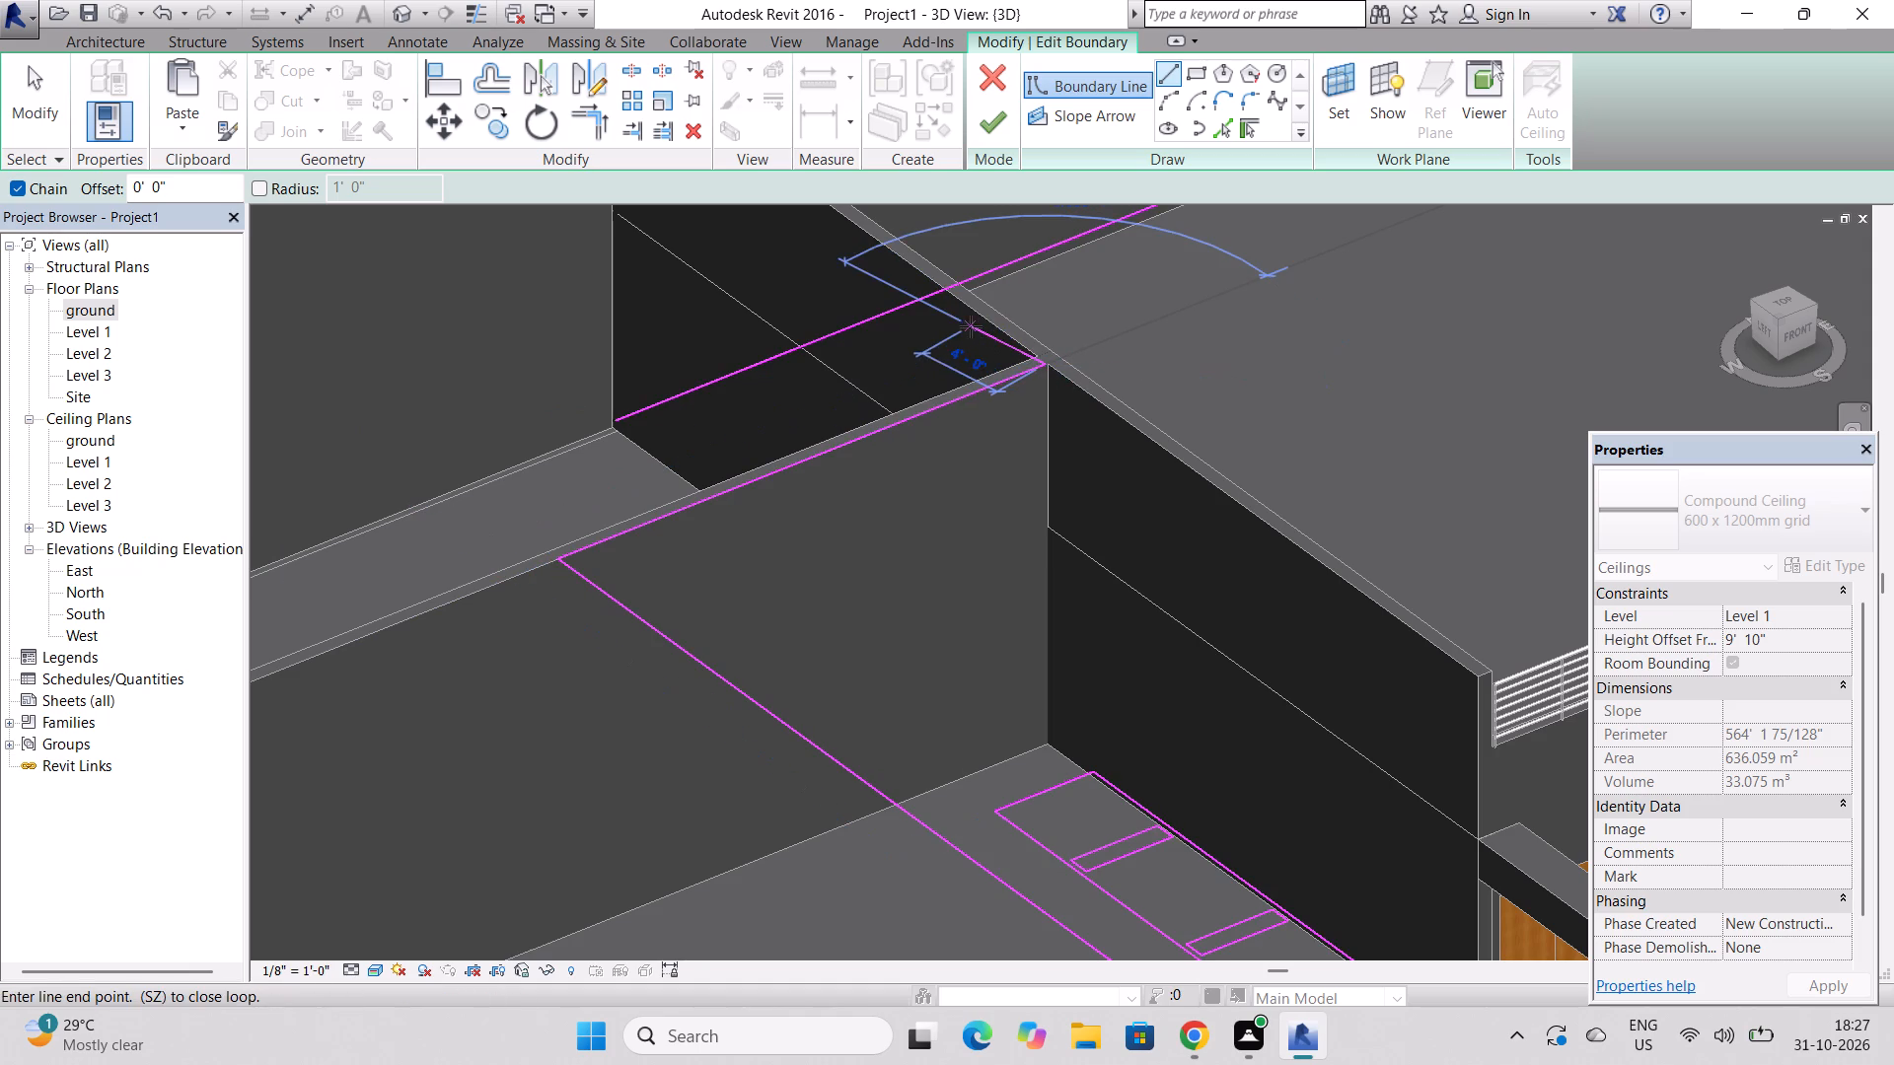
pyautogui.click(940, 287)
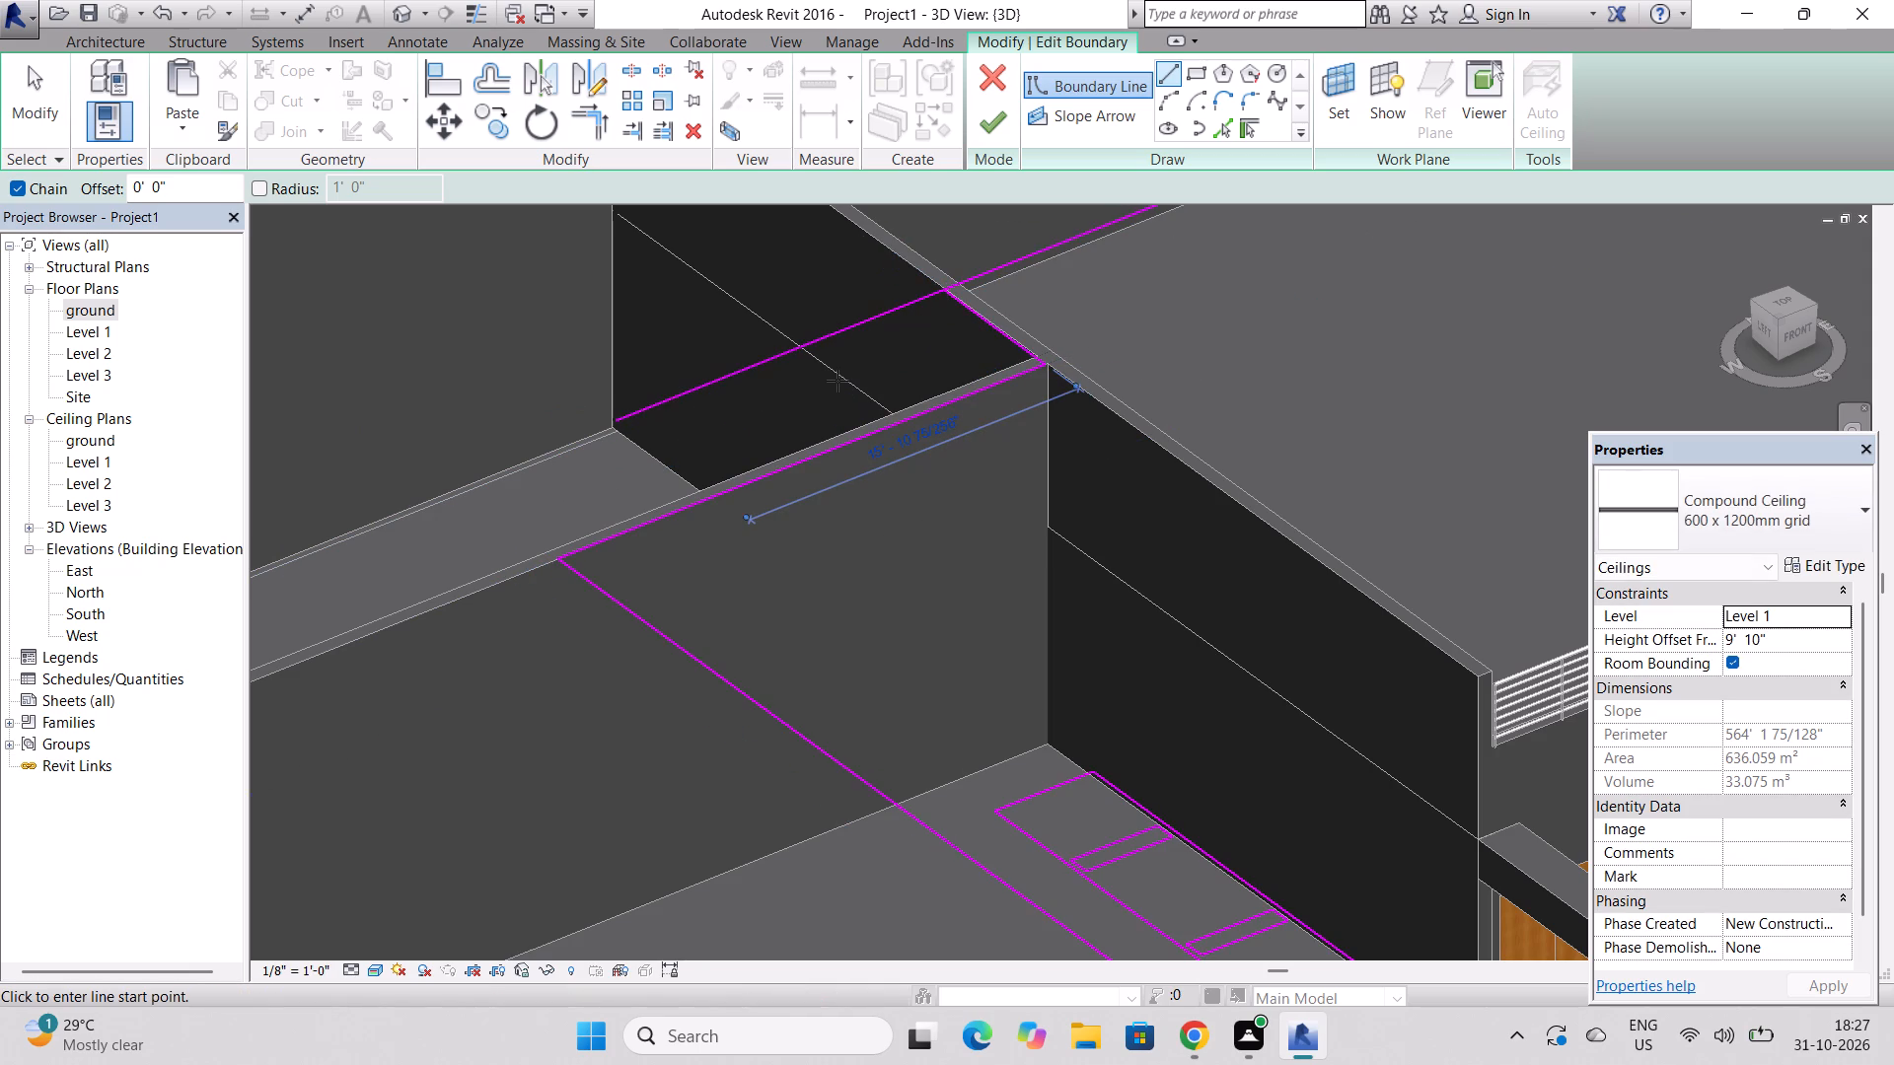
pyautogui.press('Escape')
pyautogui.press('Escape')
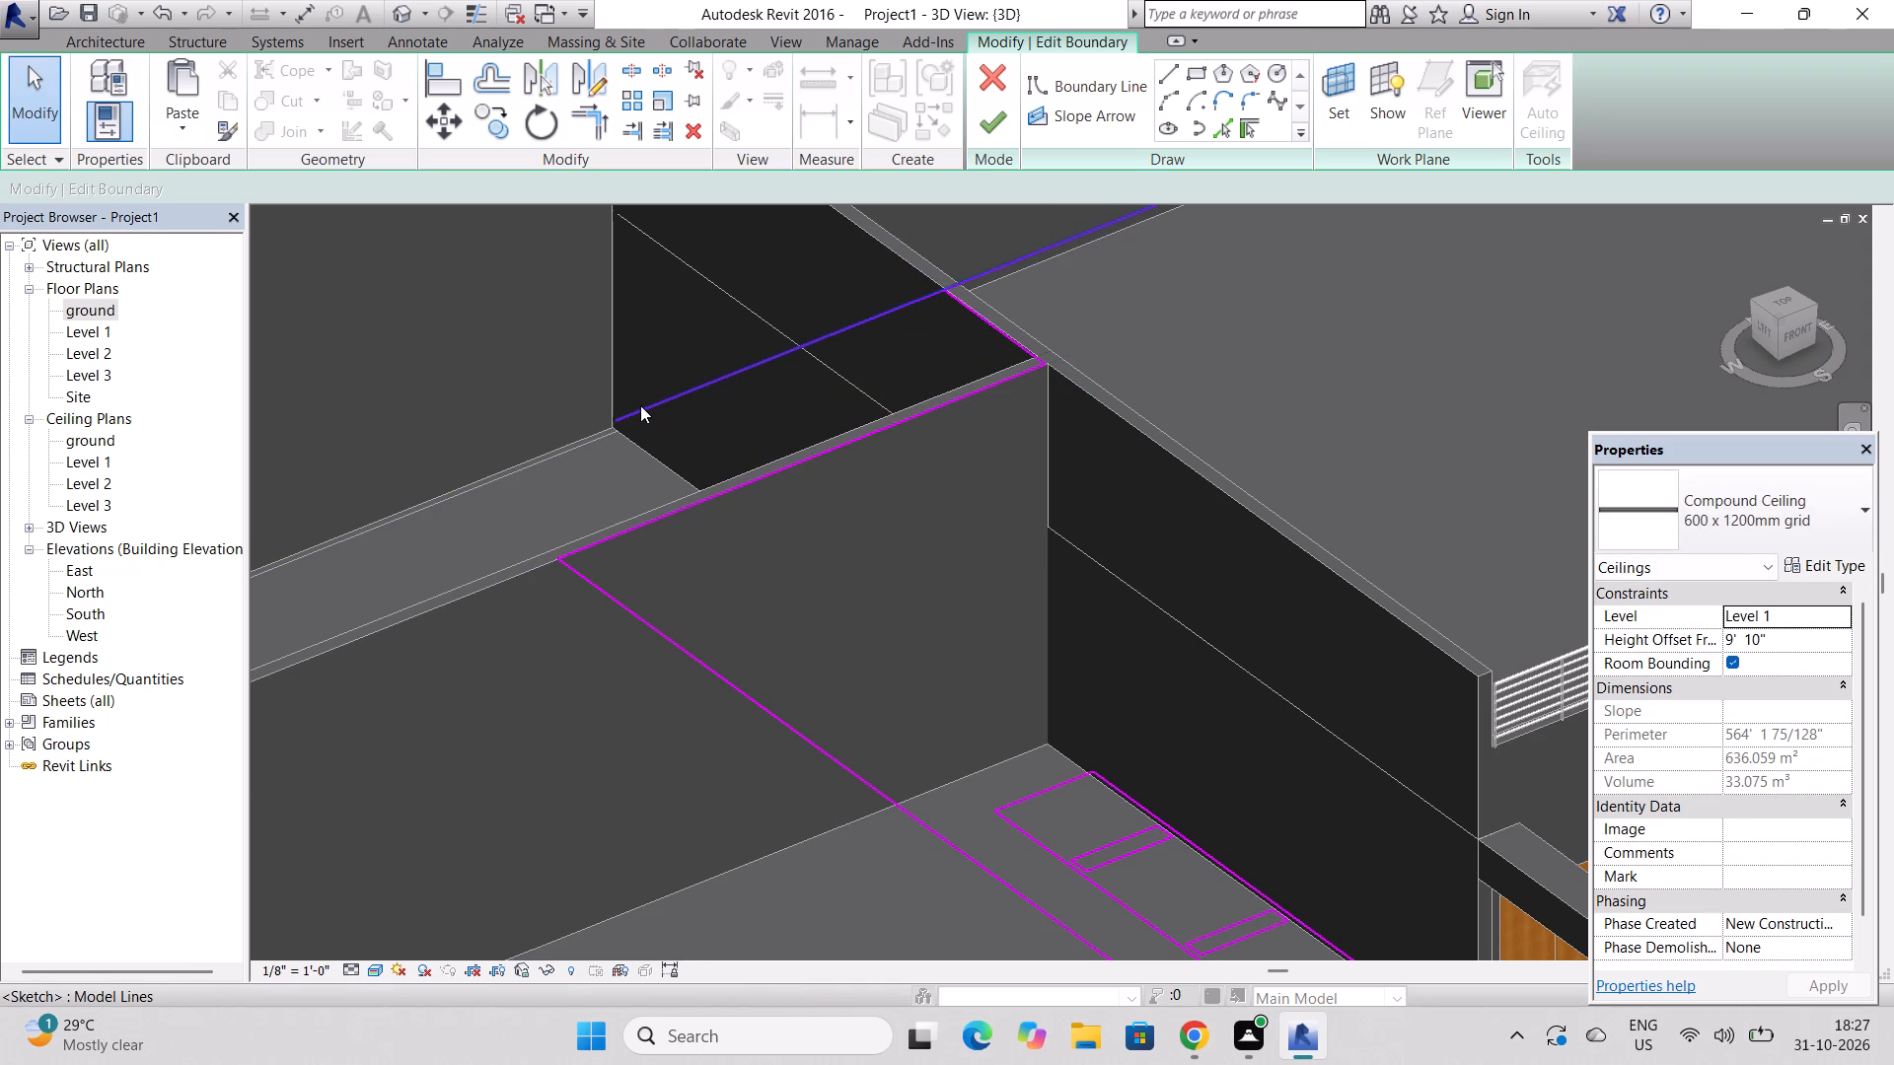
# Shorten the ceiling's rear boundary line so it ends at the corner of the newly drawn lines.
pyautogui.click(640, 405)
pyautogui.moveTo(614, 417); pyautogui.dragTo(691, 393)
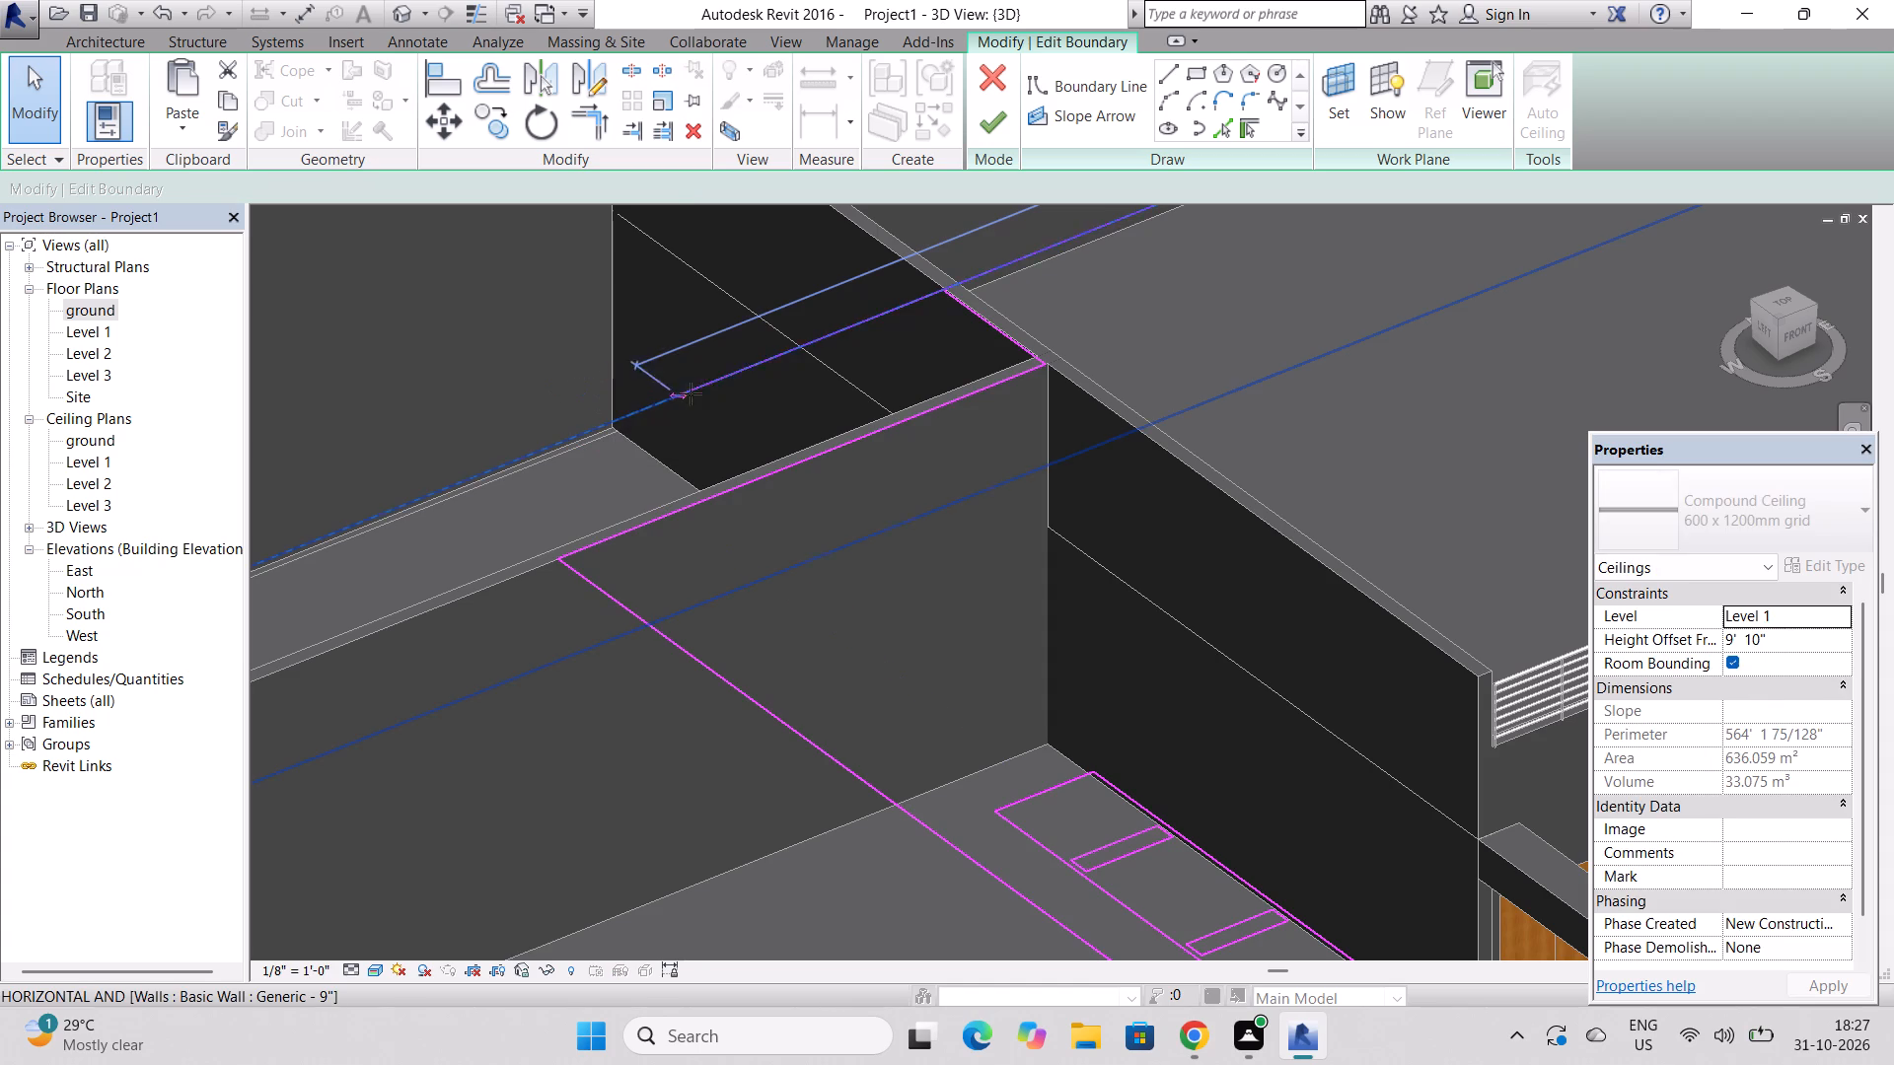
pyautogui.moveTo(691, 393); pyautogui.dragTo(936, 291)
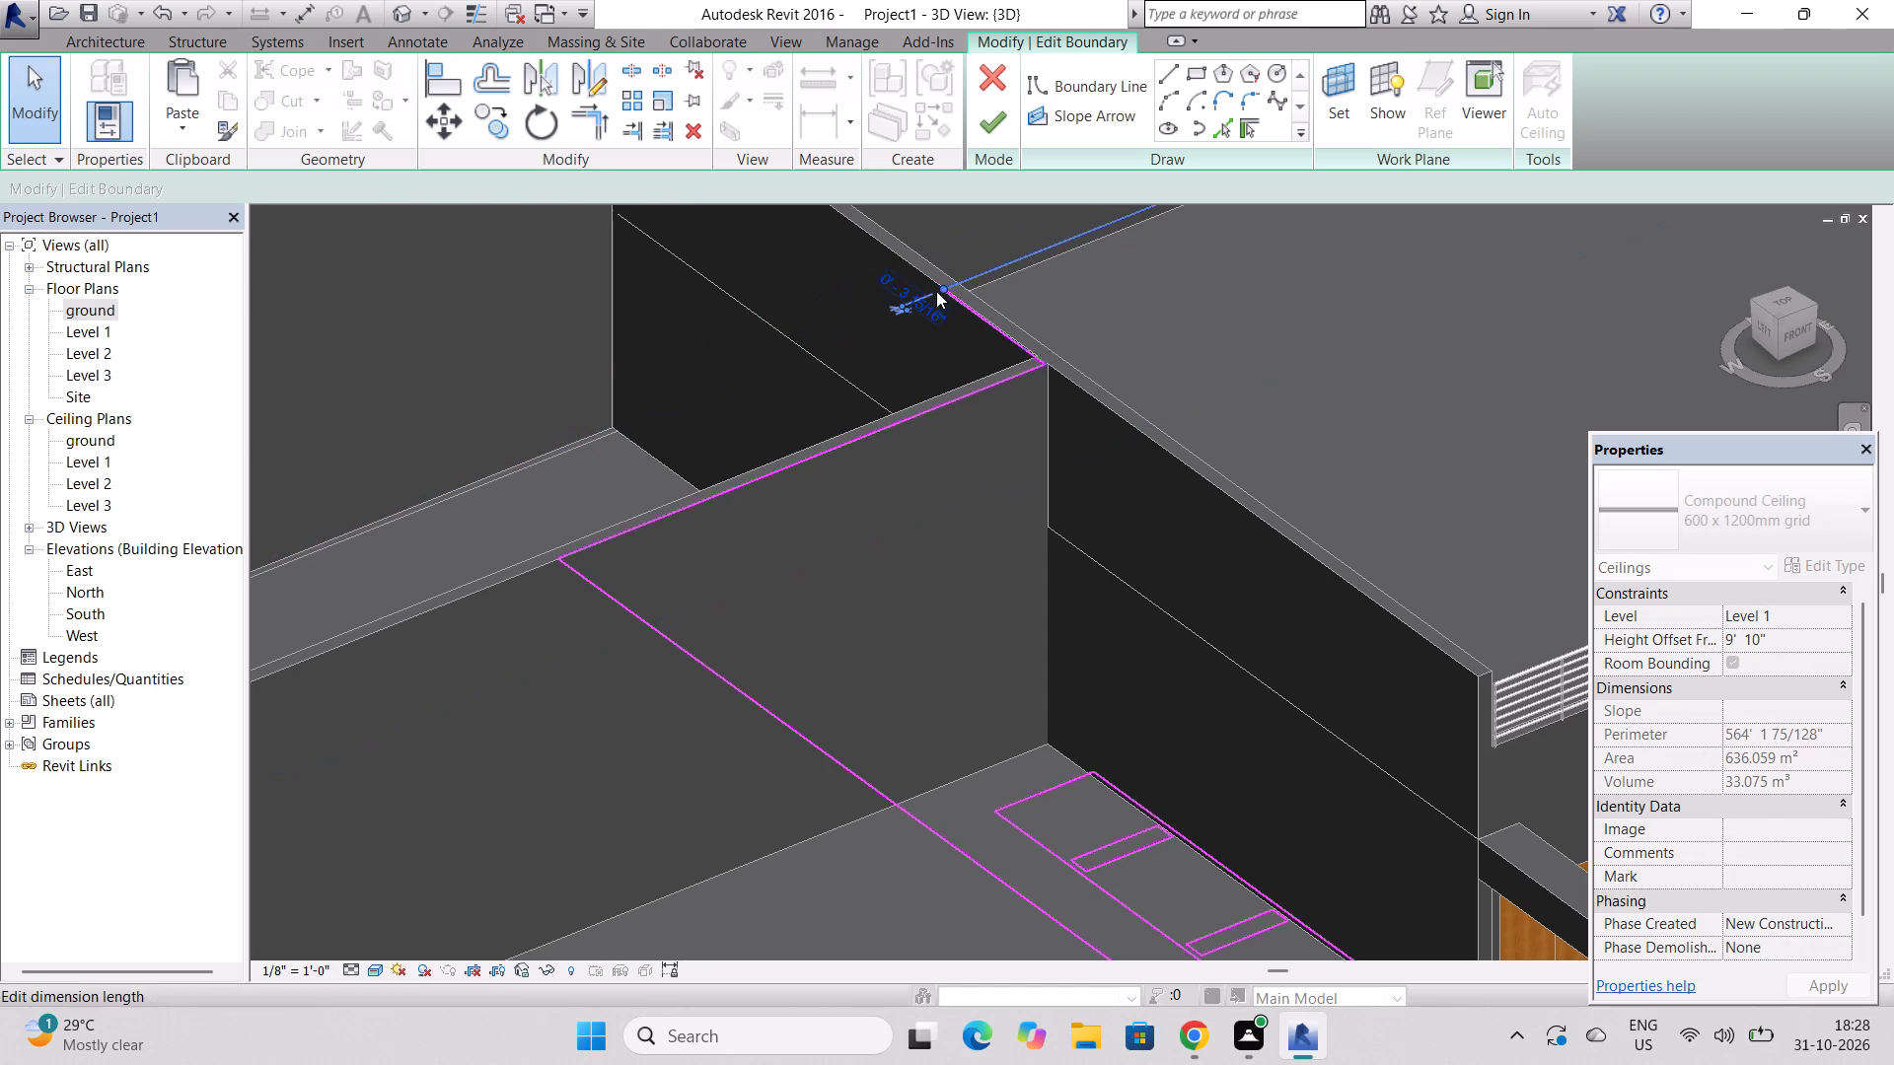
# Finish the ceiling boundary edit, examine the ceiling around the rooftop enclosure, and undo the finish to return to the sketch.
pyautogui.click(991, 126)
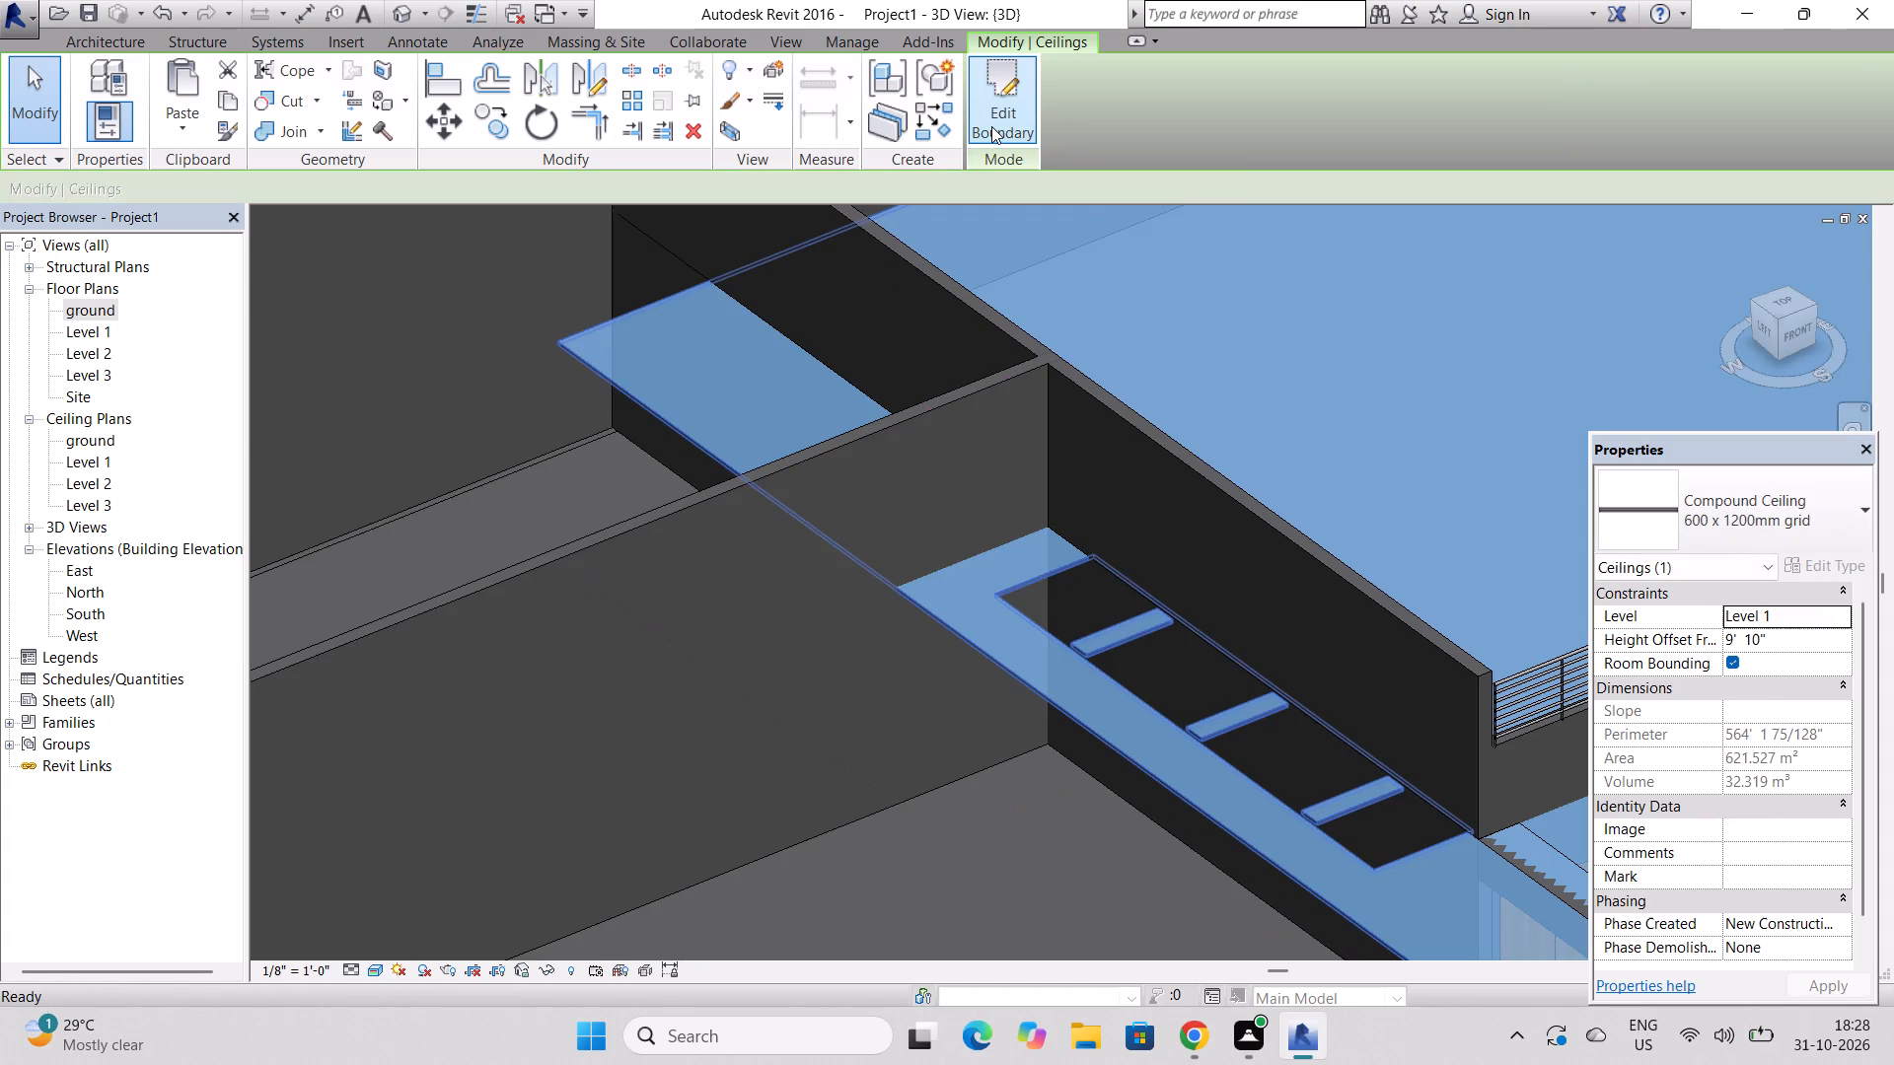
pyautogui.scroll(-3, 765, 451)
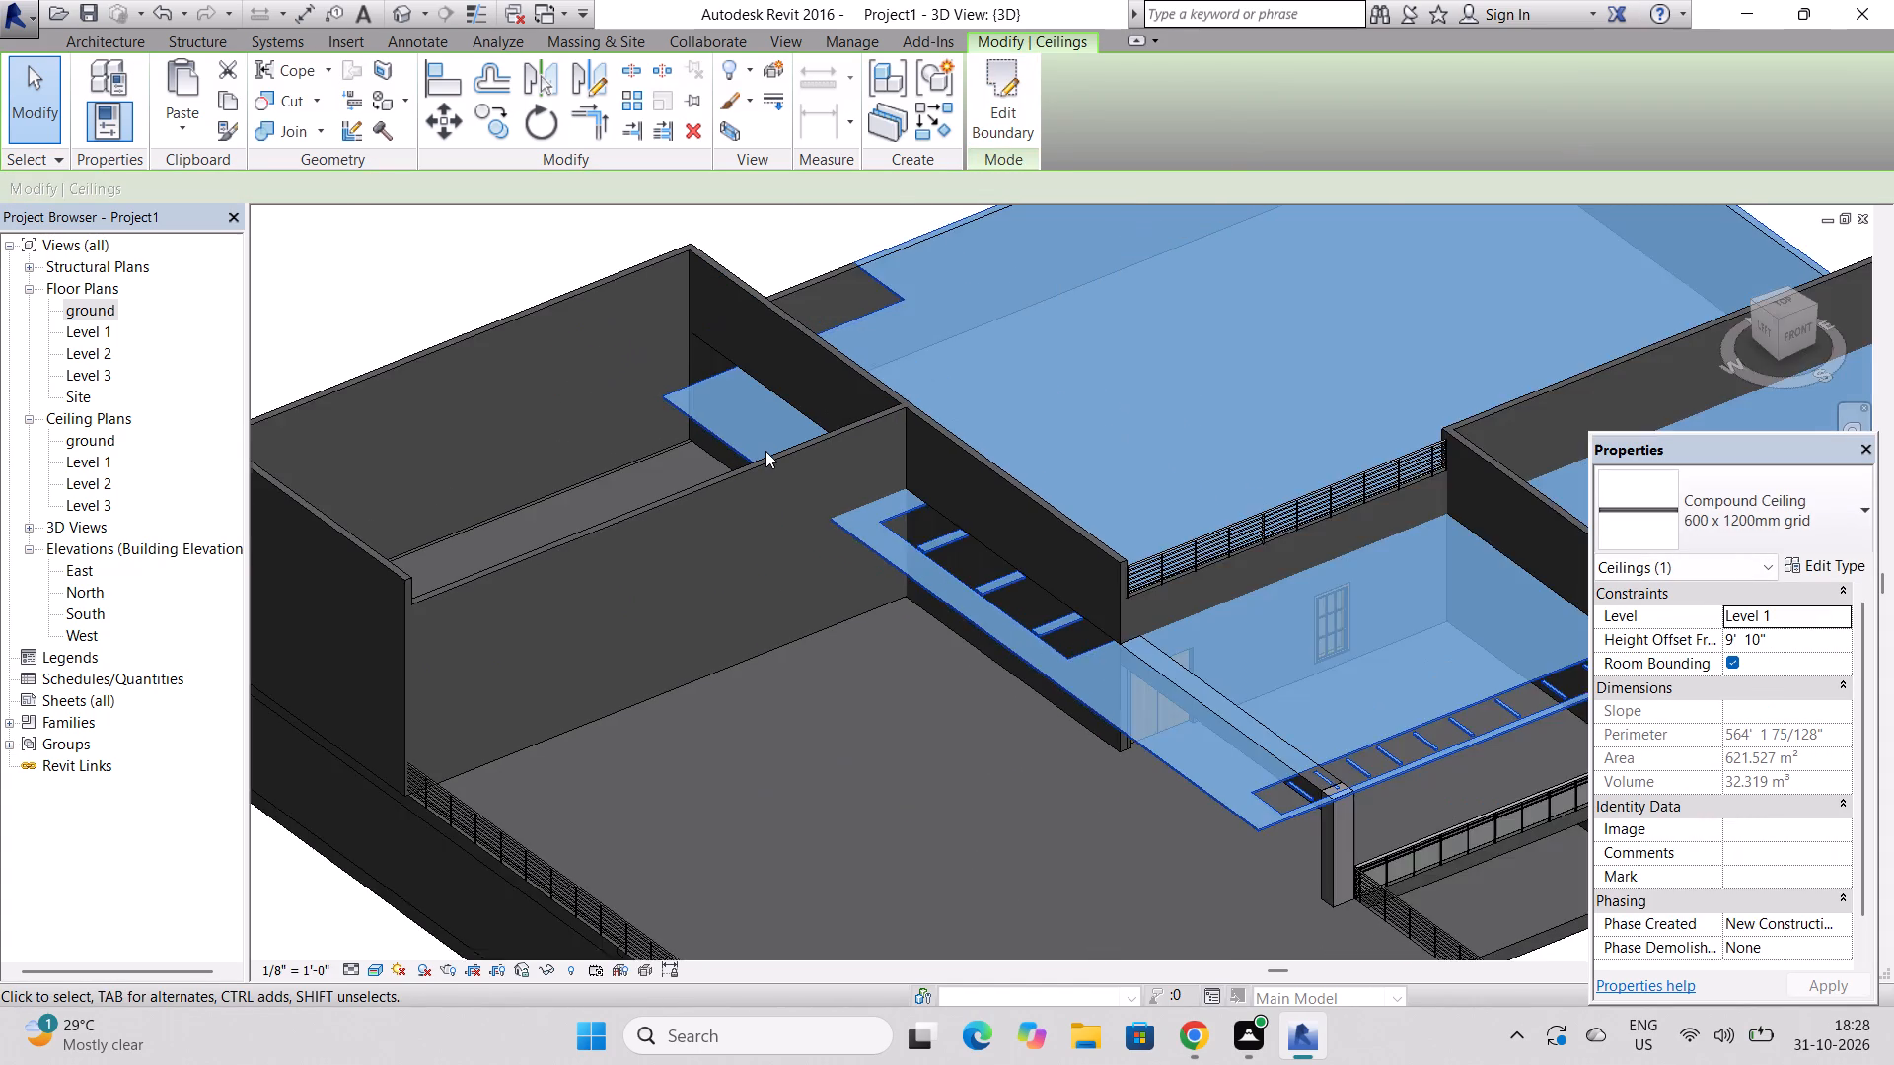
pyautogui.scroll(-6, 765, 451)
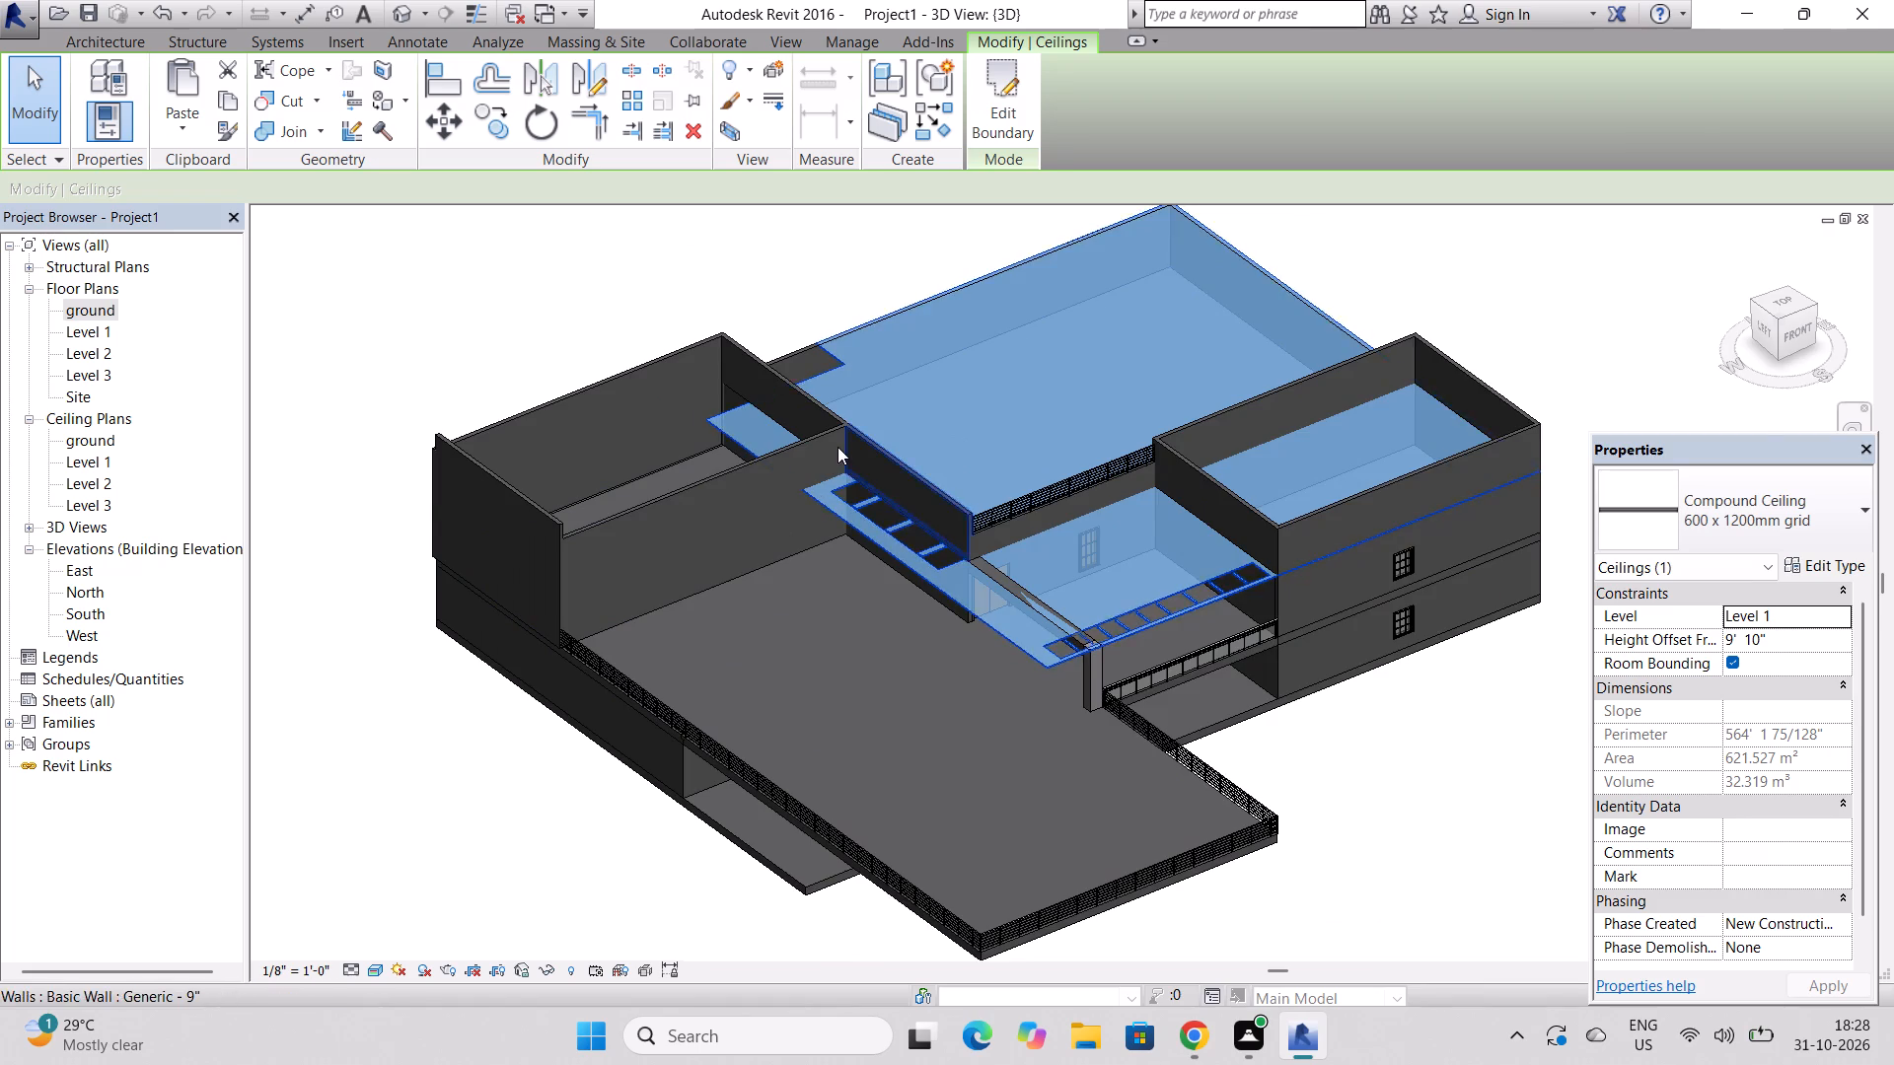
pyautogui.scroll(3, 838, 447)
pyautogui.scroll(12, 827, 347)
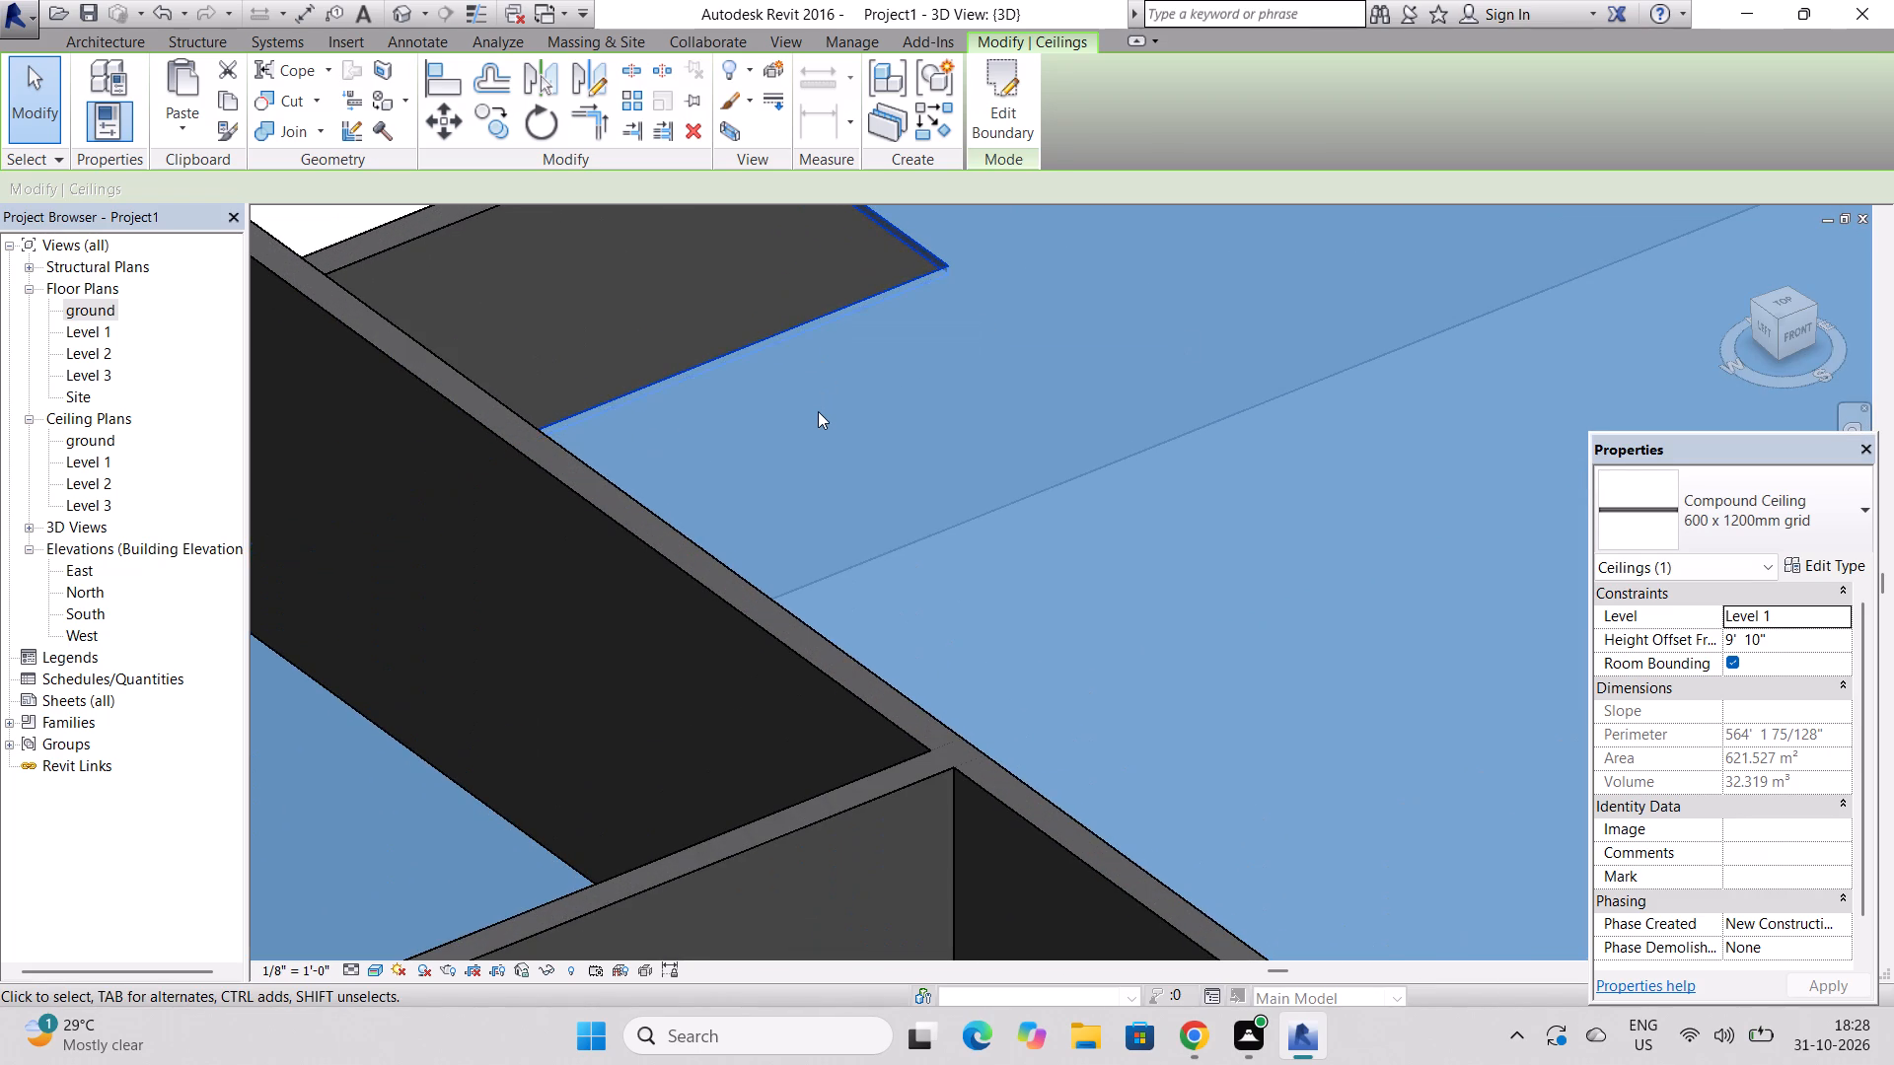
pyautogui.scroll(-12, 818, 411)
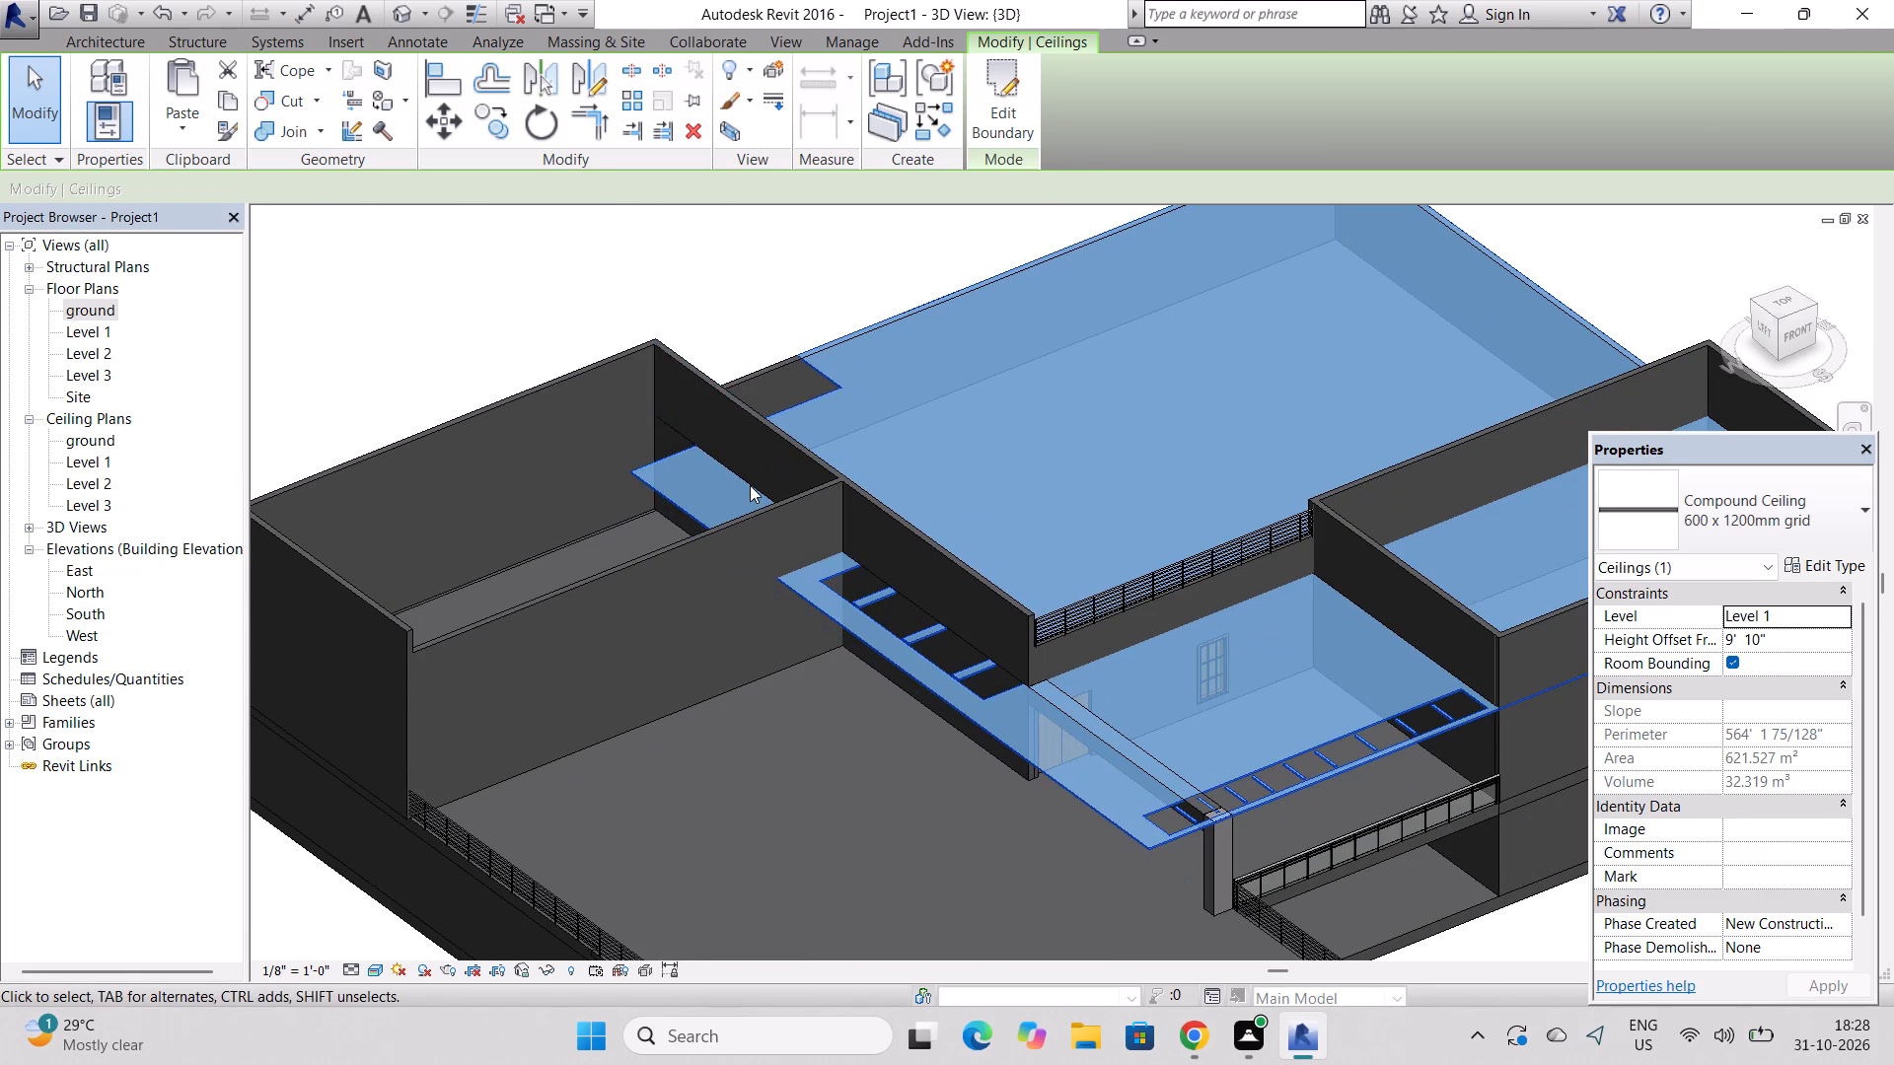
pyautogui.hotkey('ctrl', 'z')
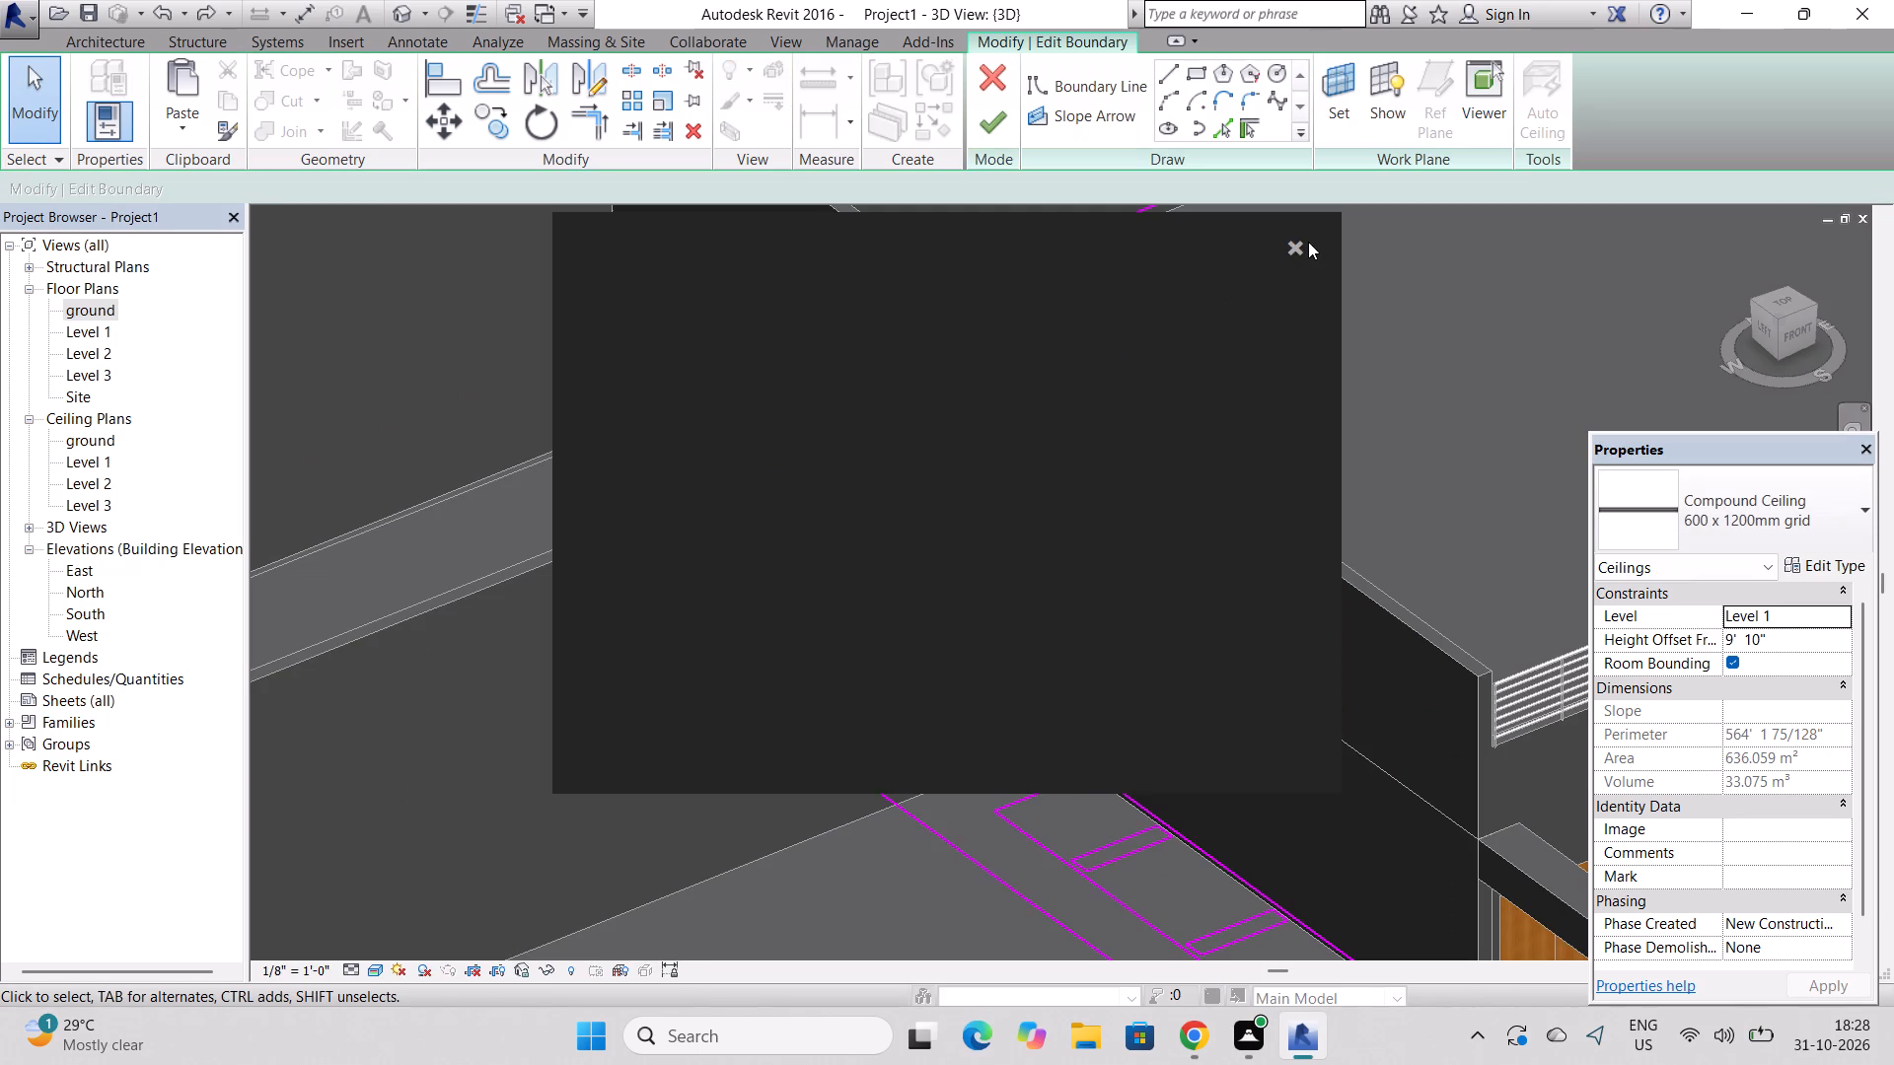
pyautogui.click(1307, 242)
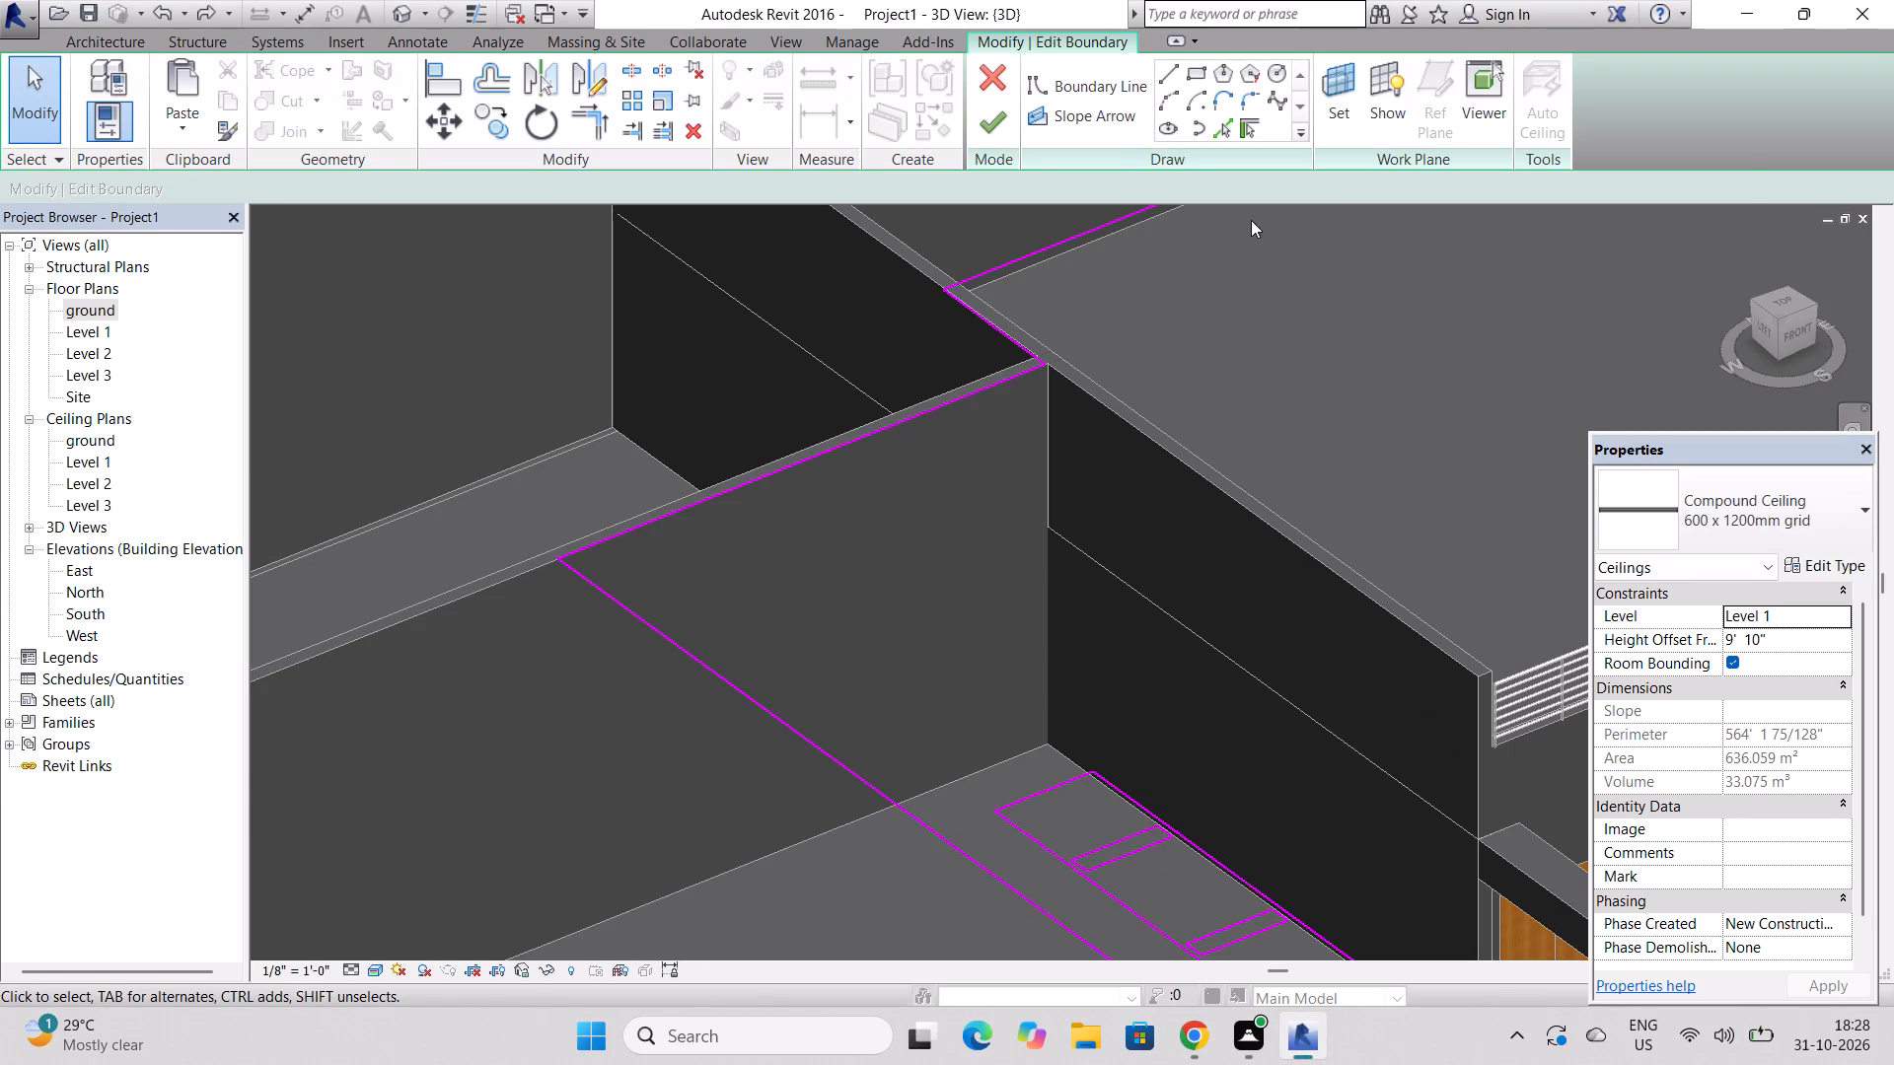
# In the Level 1 floor plan, move the ceiling boundary's 23' 6" notch line out to the rear wall's inner face.
pyautogui.scroll(-4, 1021, 456)
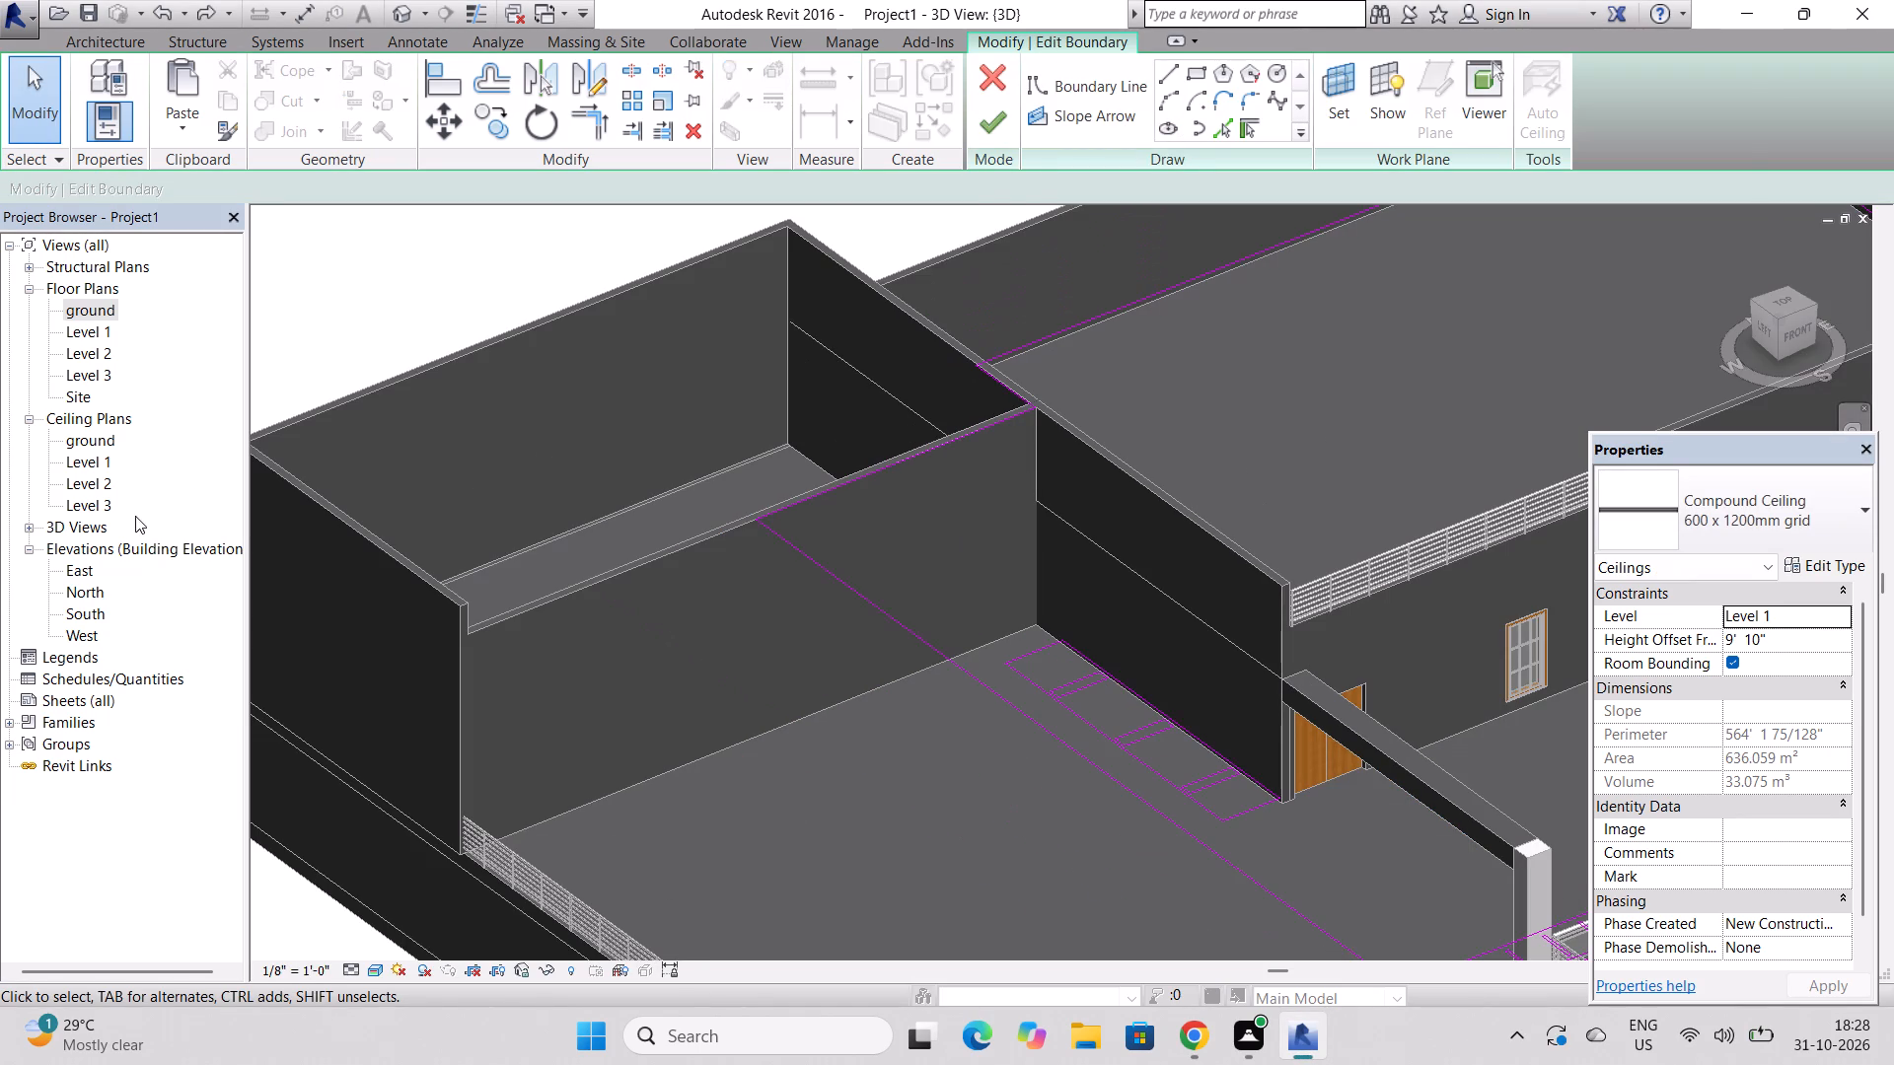
pyautogui.doubleClick(93, 328)
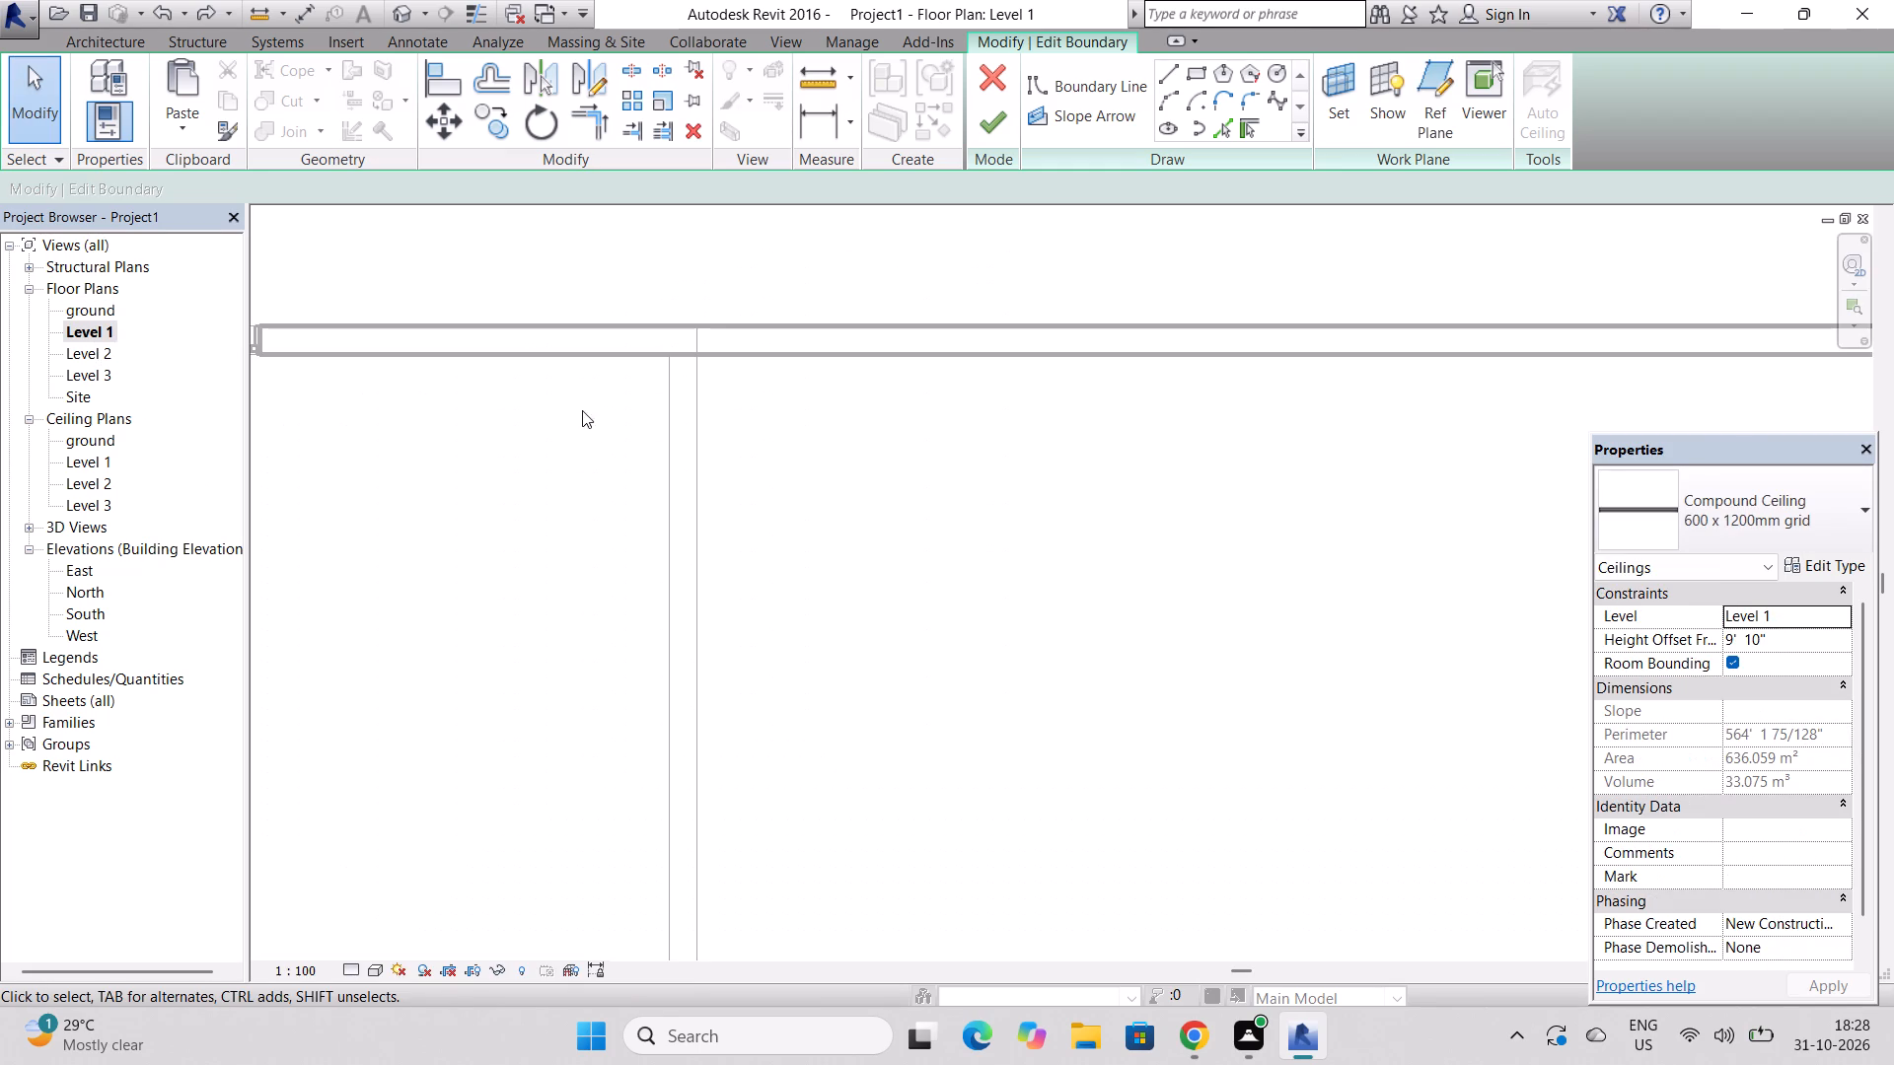
pyautogui.scroll(-10, 597, 421)
pyautogui.scroll(-6, 685, 449)
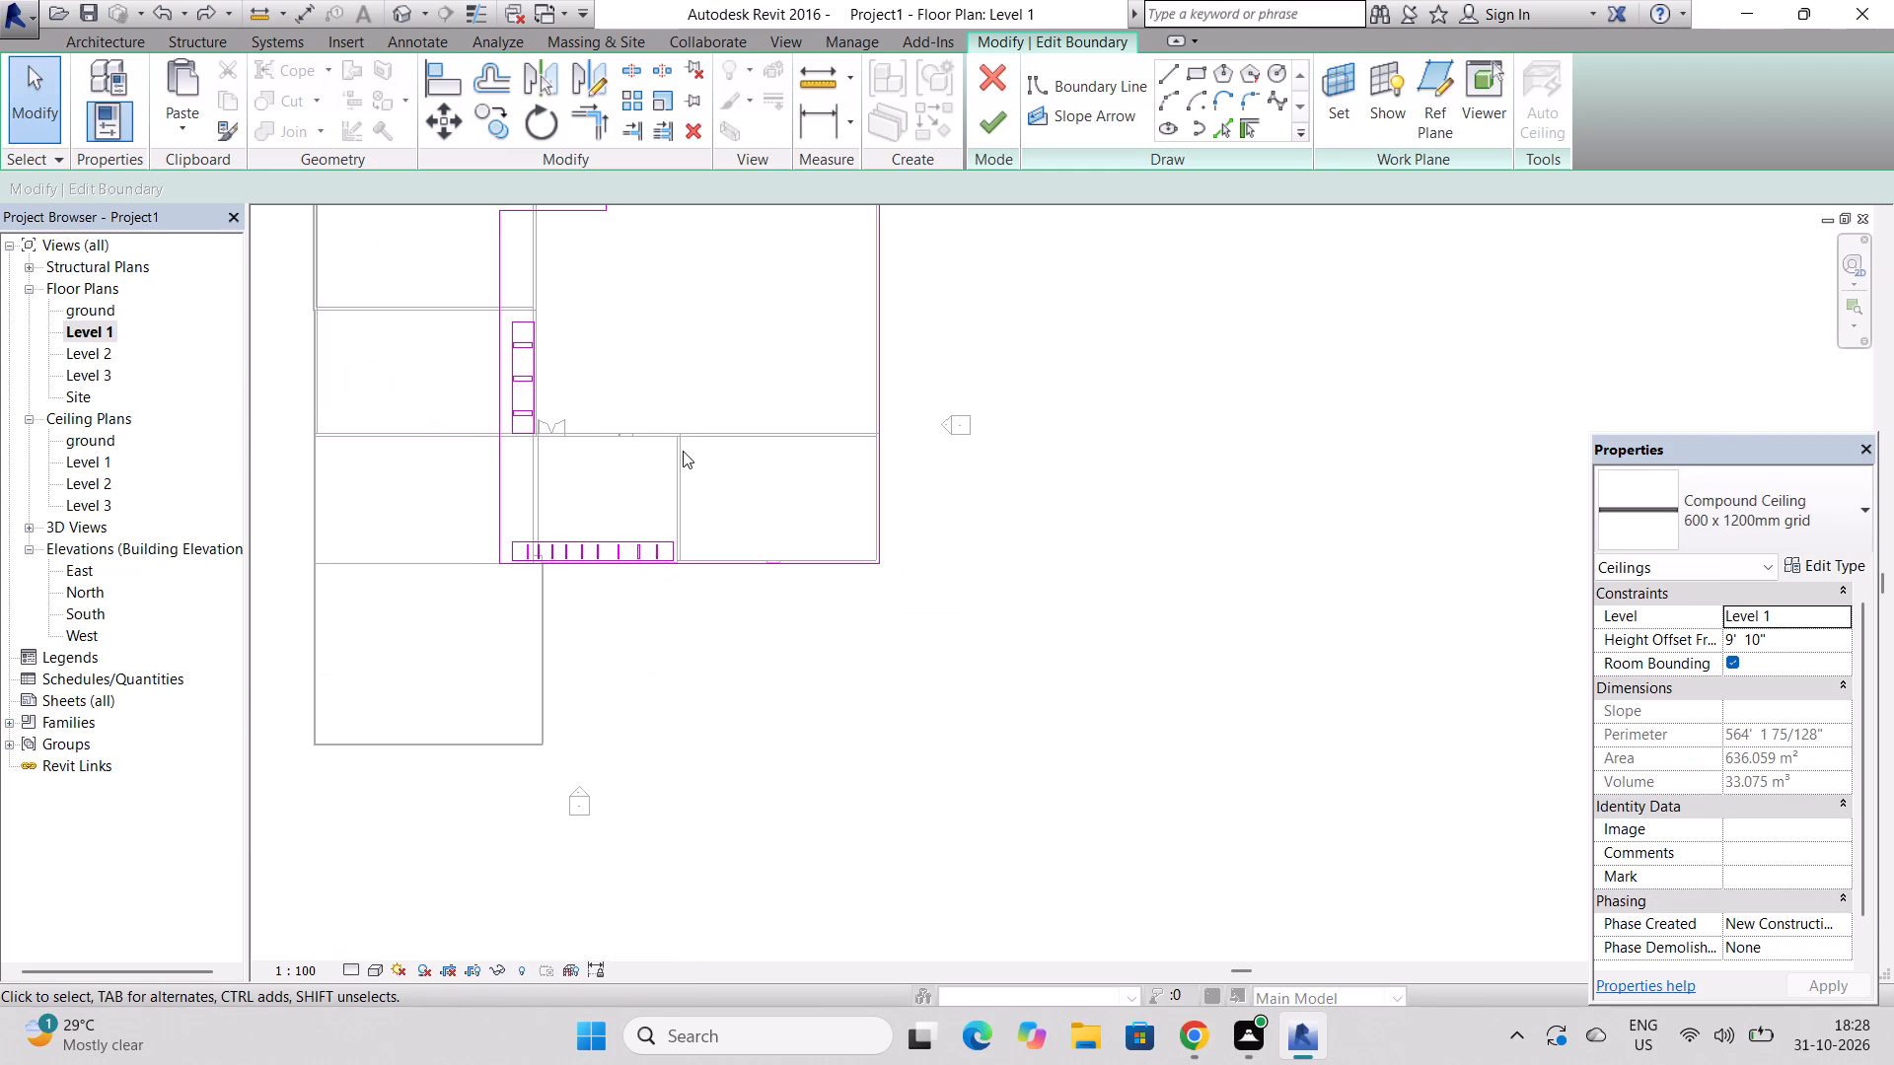
pyautogui.scroll(-2, 681, 451)
pyautogui.scroll(6, 544, 226)
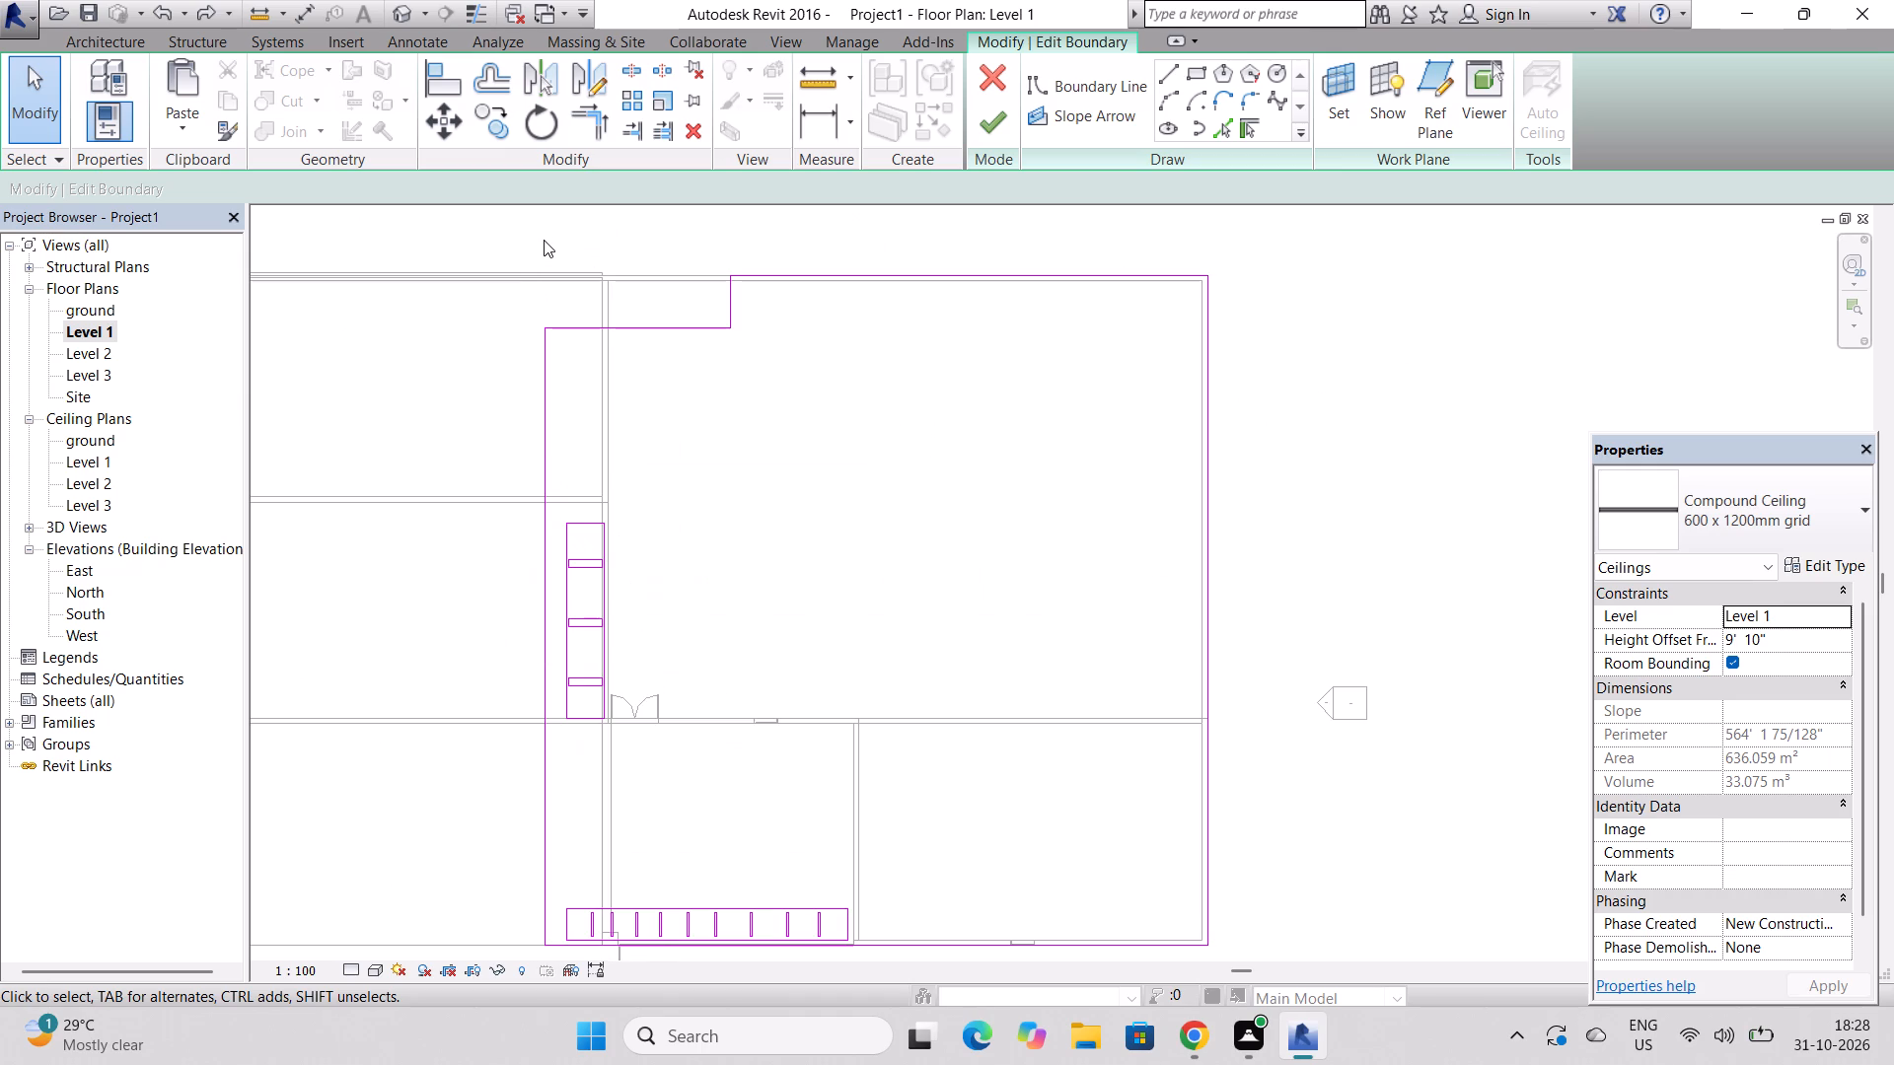
pyautogui.moveTo(619, 330); pyautogui.dragTo(619, 323)
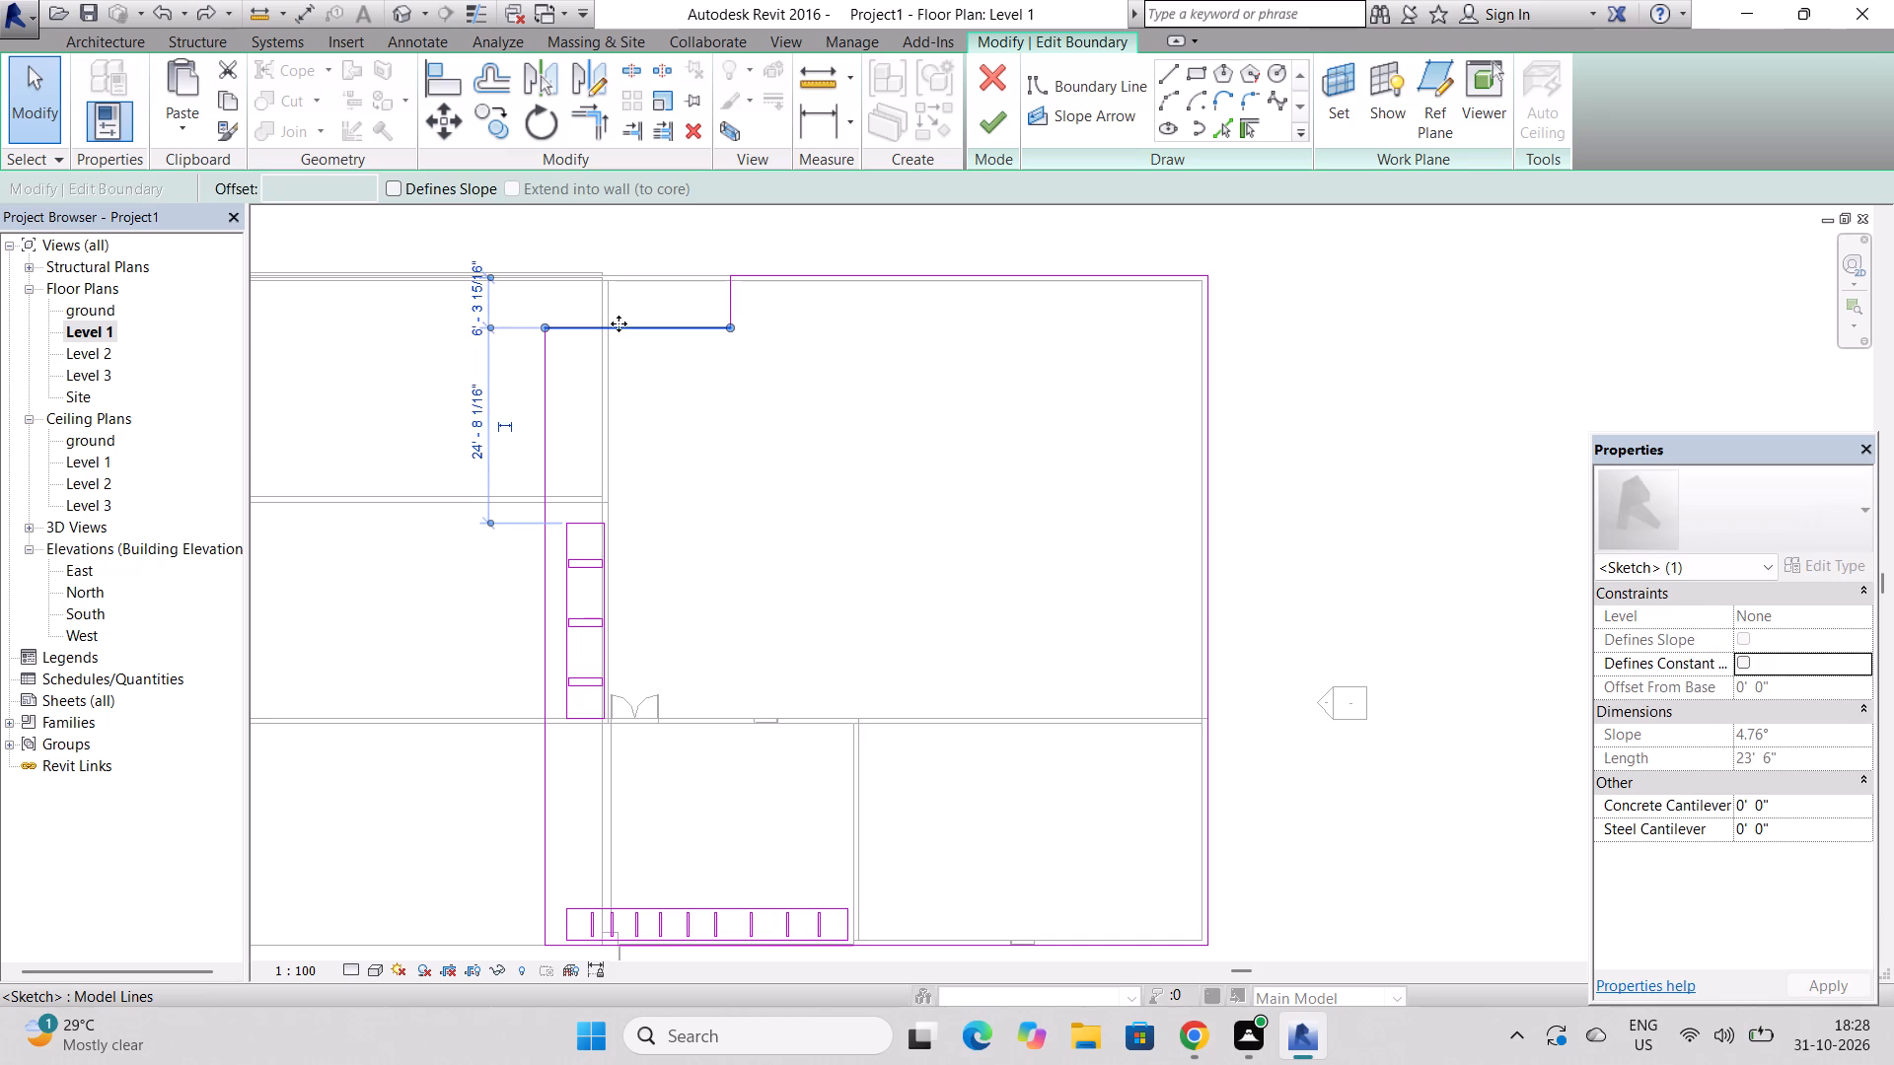
pyautogui.moveTo(619, 323); pyautogui.dragTo(619, 293)
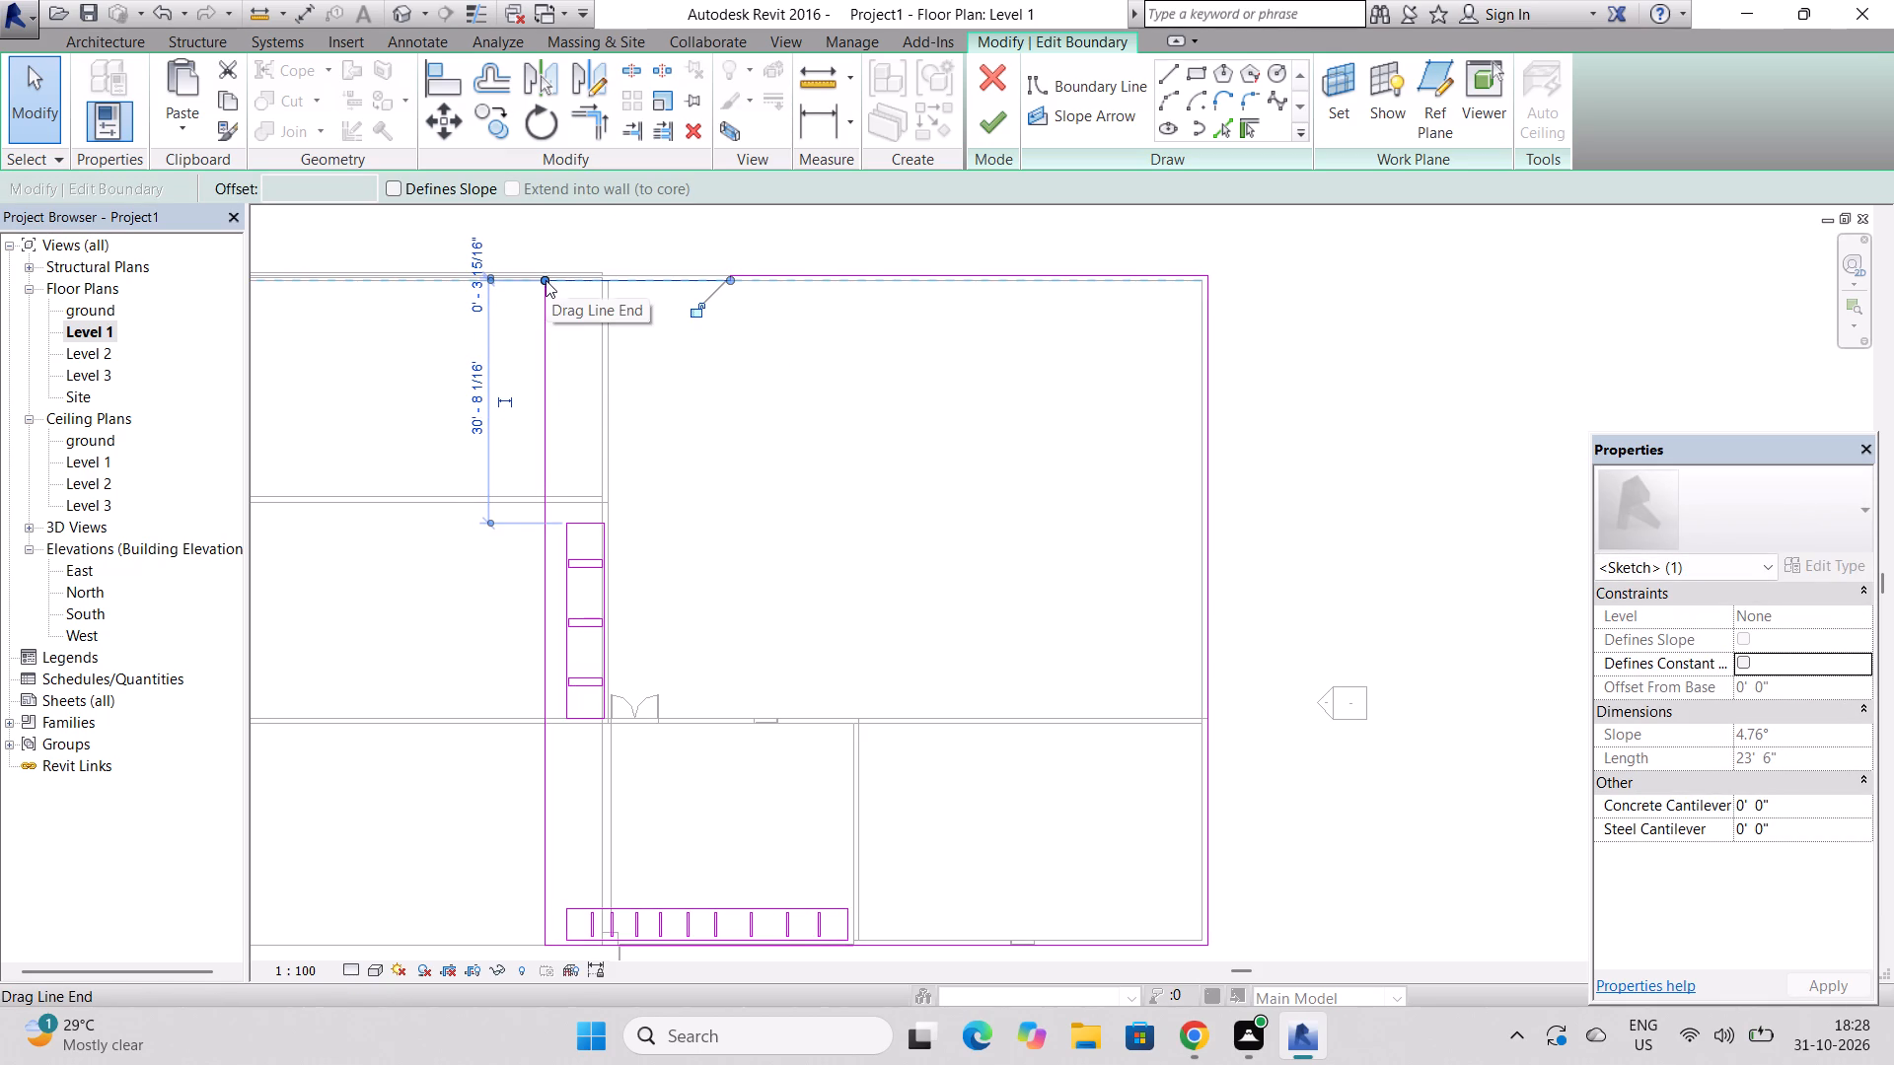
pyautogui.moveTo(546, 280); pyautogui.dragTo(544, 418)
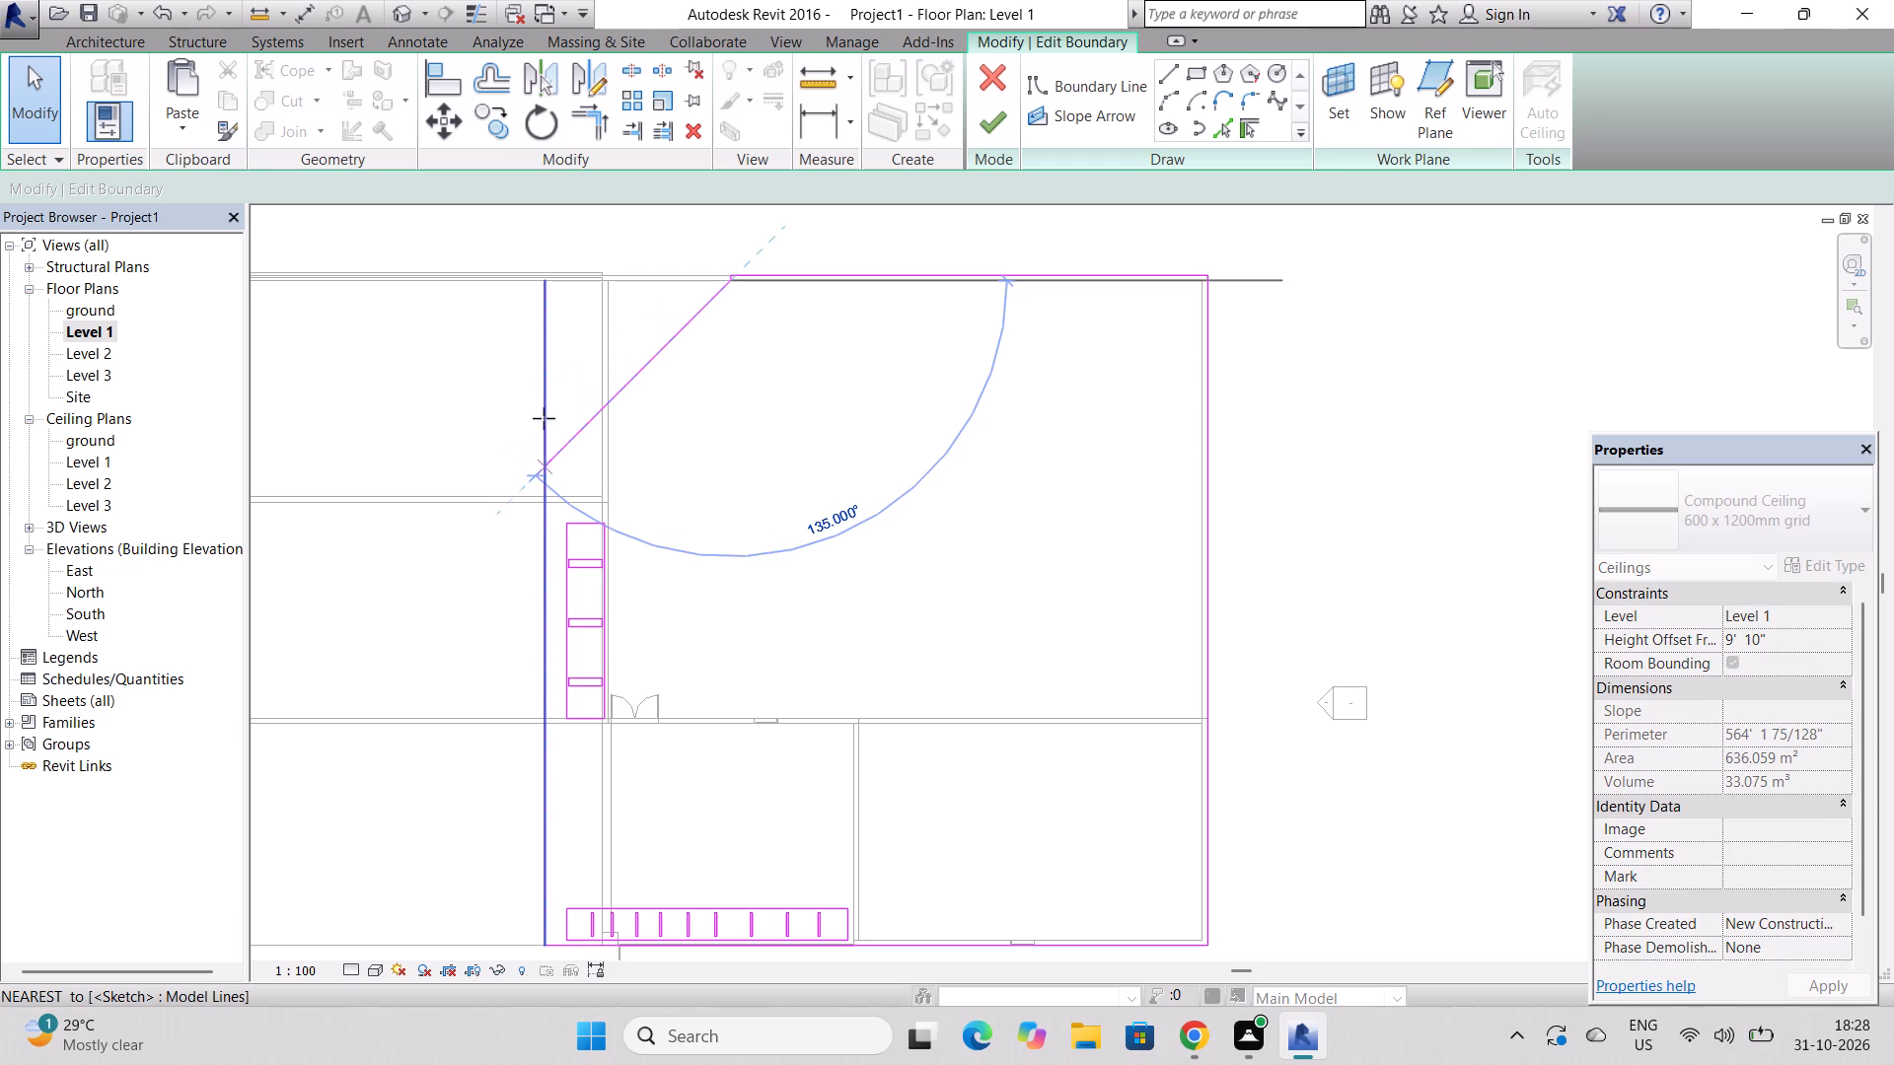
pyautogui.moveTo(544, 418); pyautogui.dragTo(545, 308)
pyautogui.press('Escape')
# Shorten the ceiling's long outer side line to 56' 7 7/8" so it ends on the cross wall above the slatted opening.
pyautogui.click(545, 308)
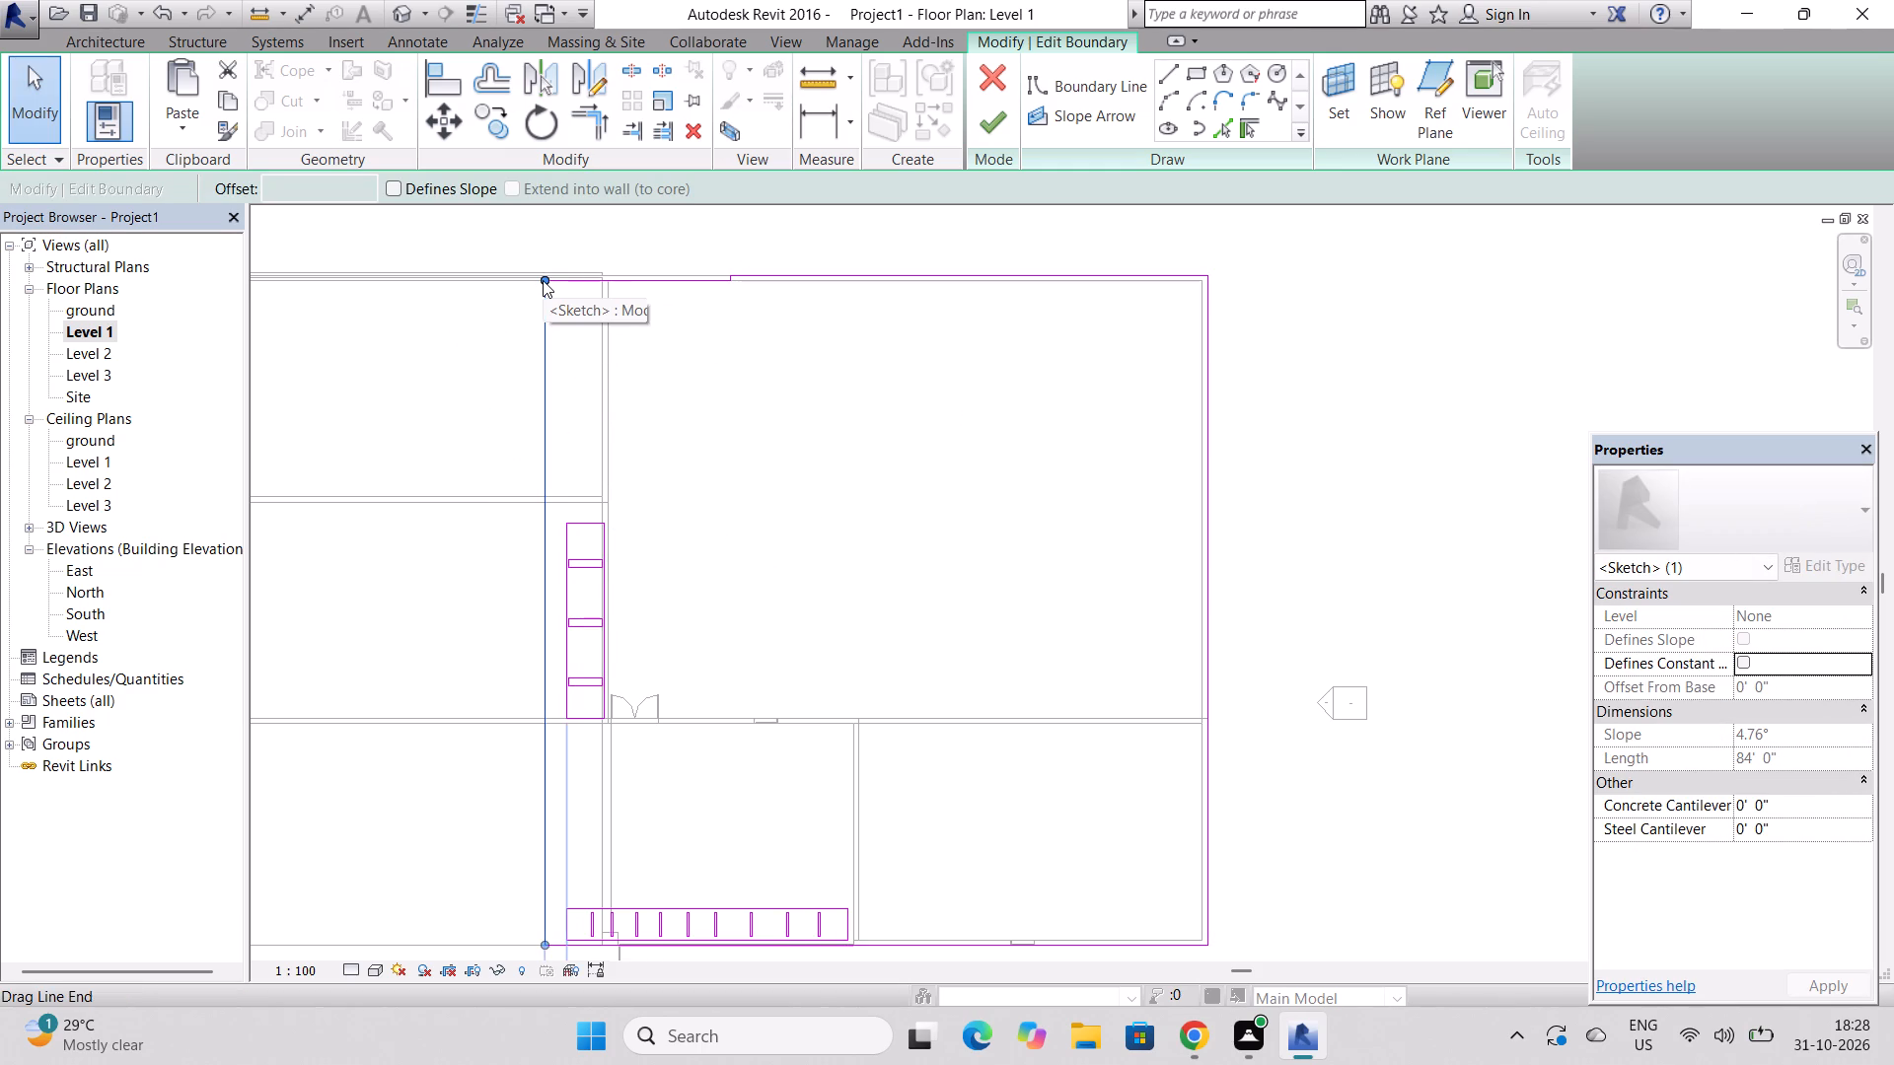
pyautogui.moveTo(543, 278); pyautogui.dragTo(543, 356)
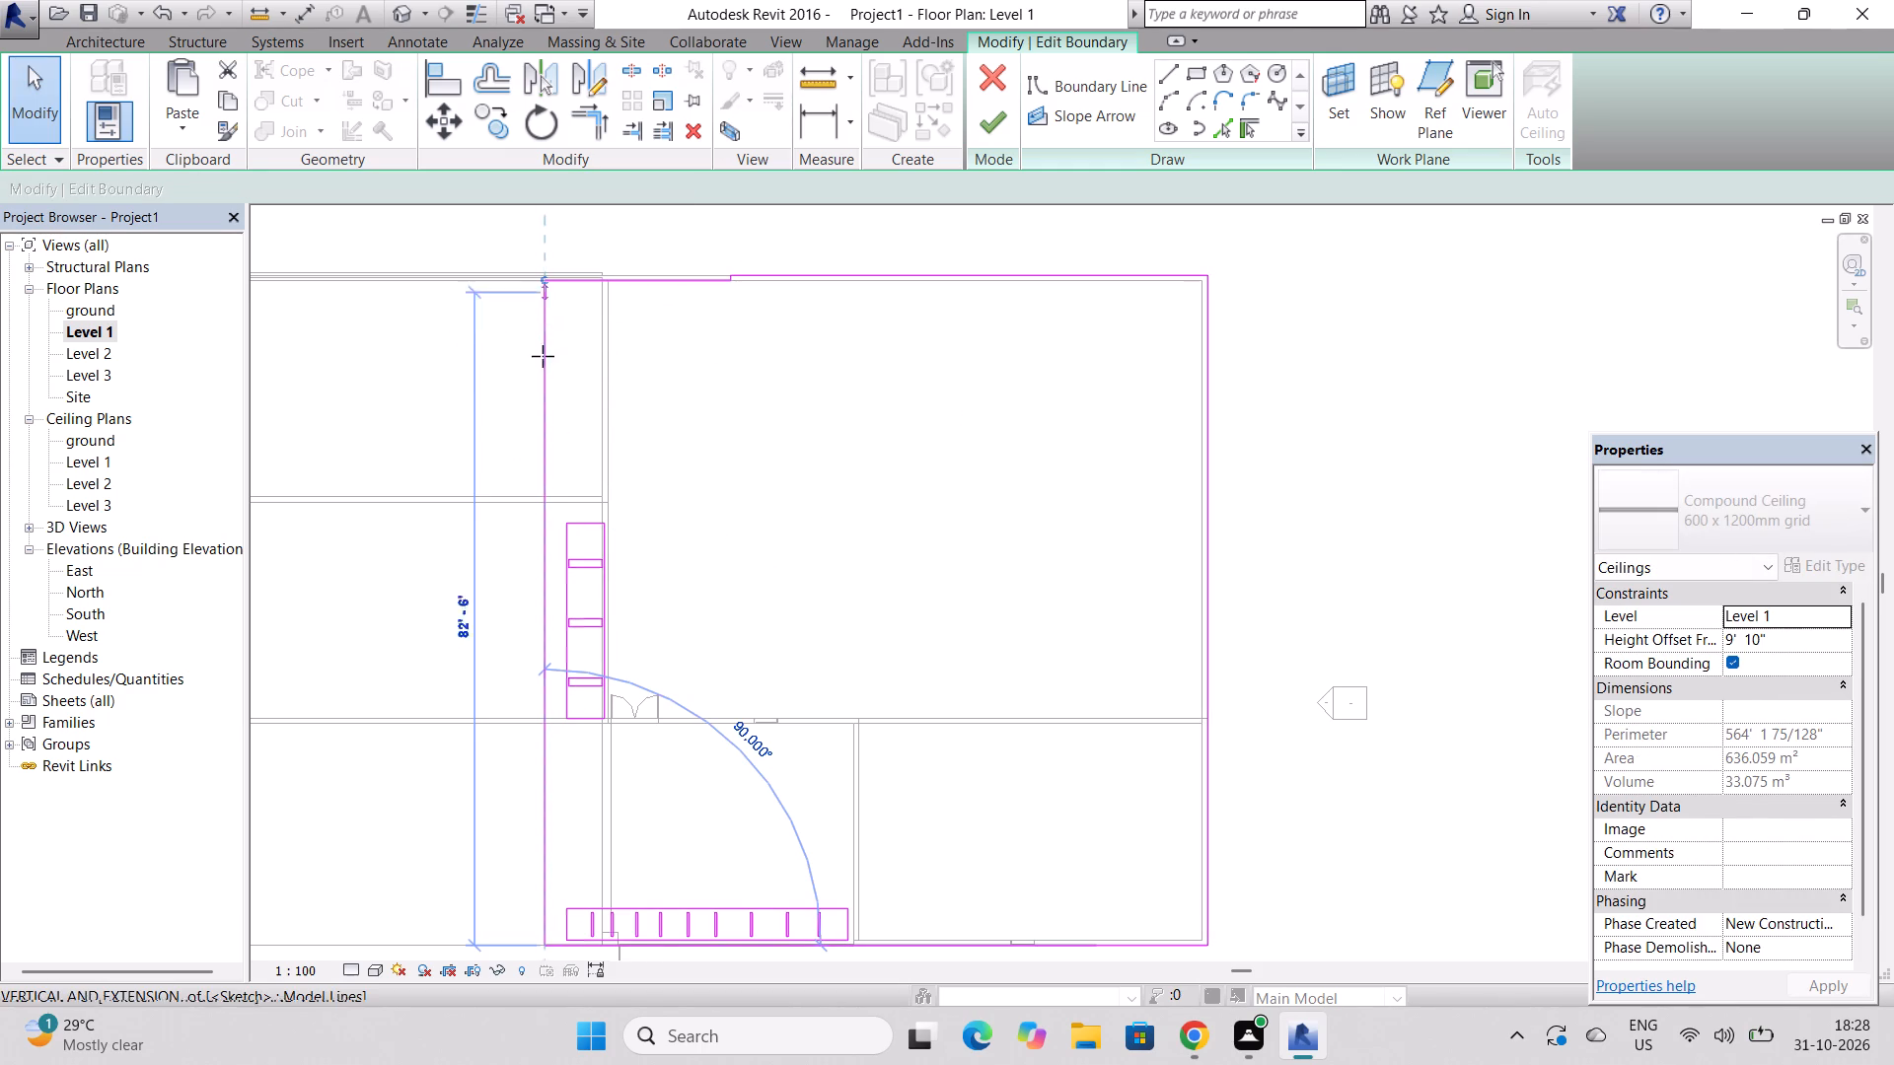
pyautogui.moveTo(543, 356); pyautogui.dragTo(541, 499)
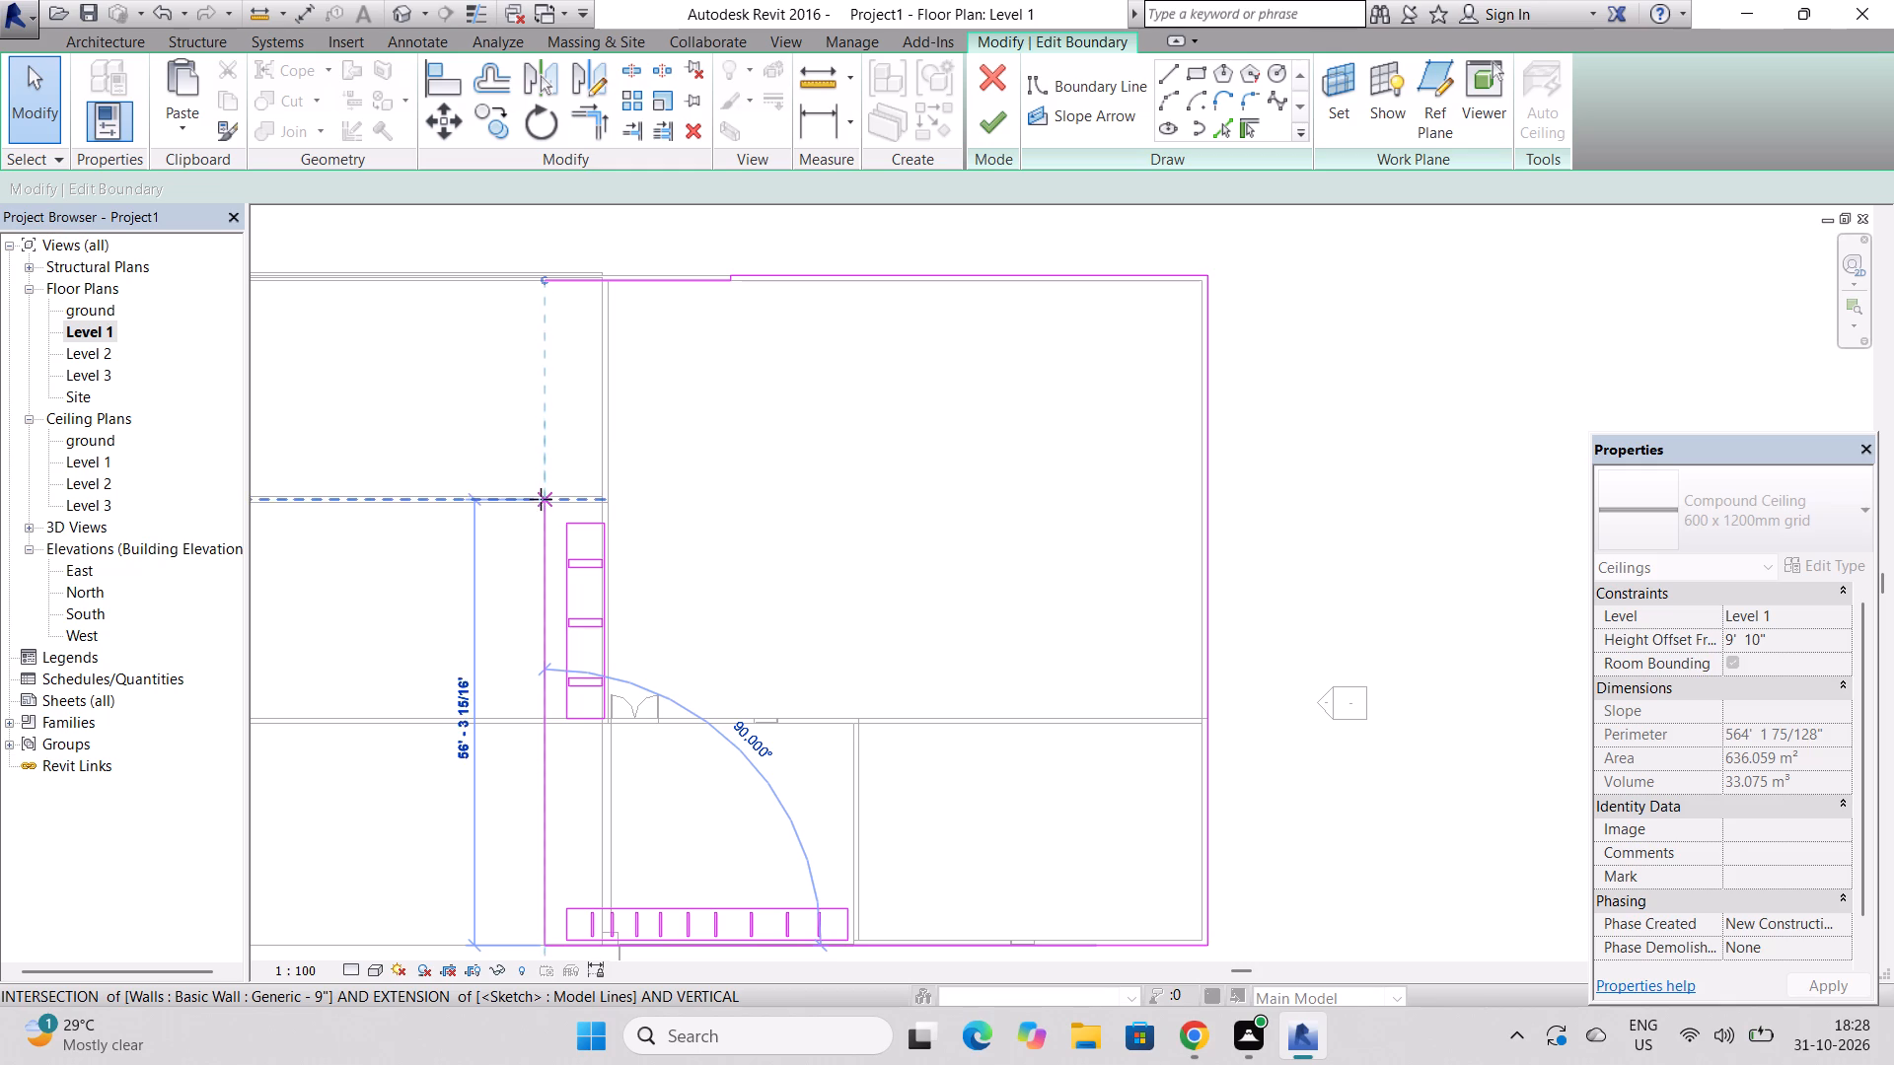
pyautogui.moveTo(541, 499); pyautogui.dragTo(541, 489)
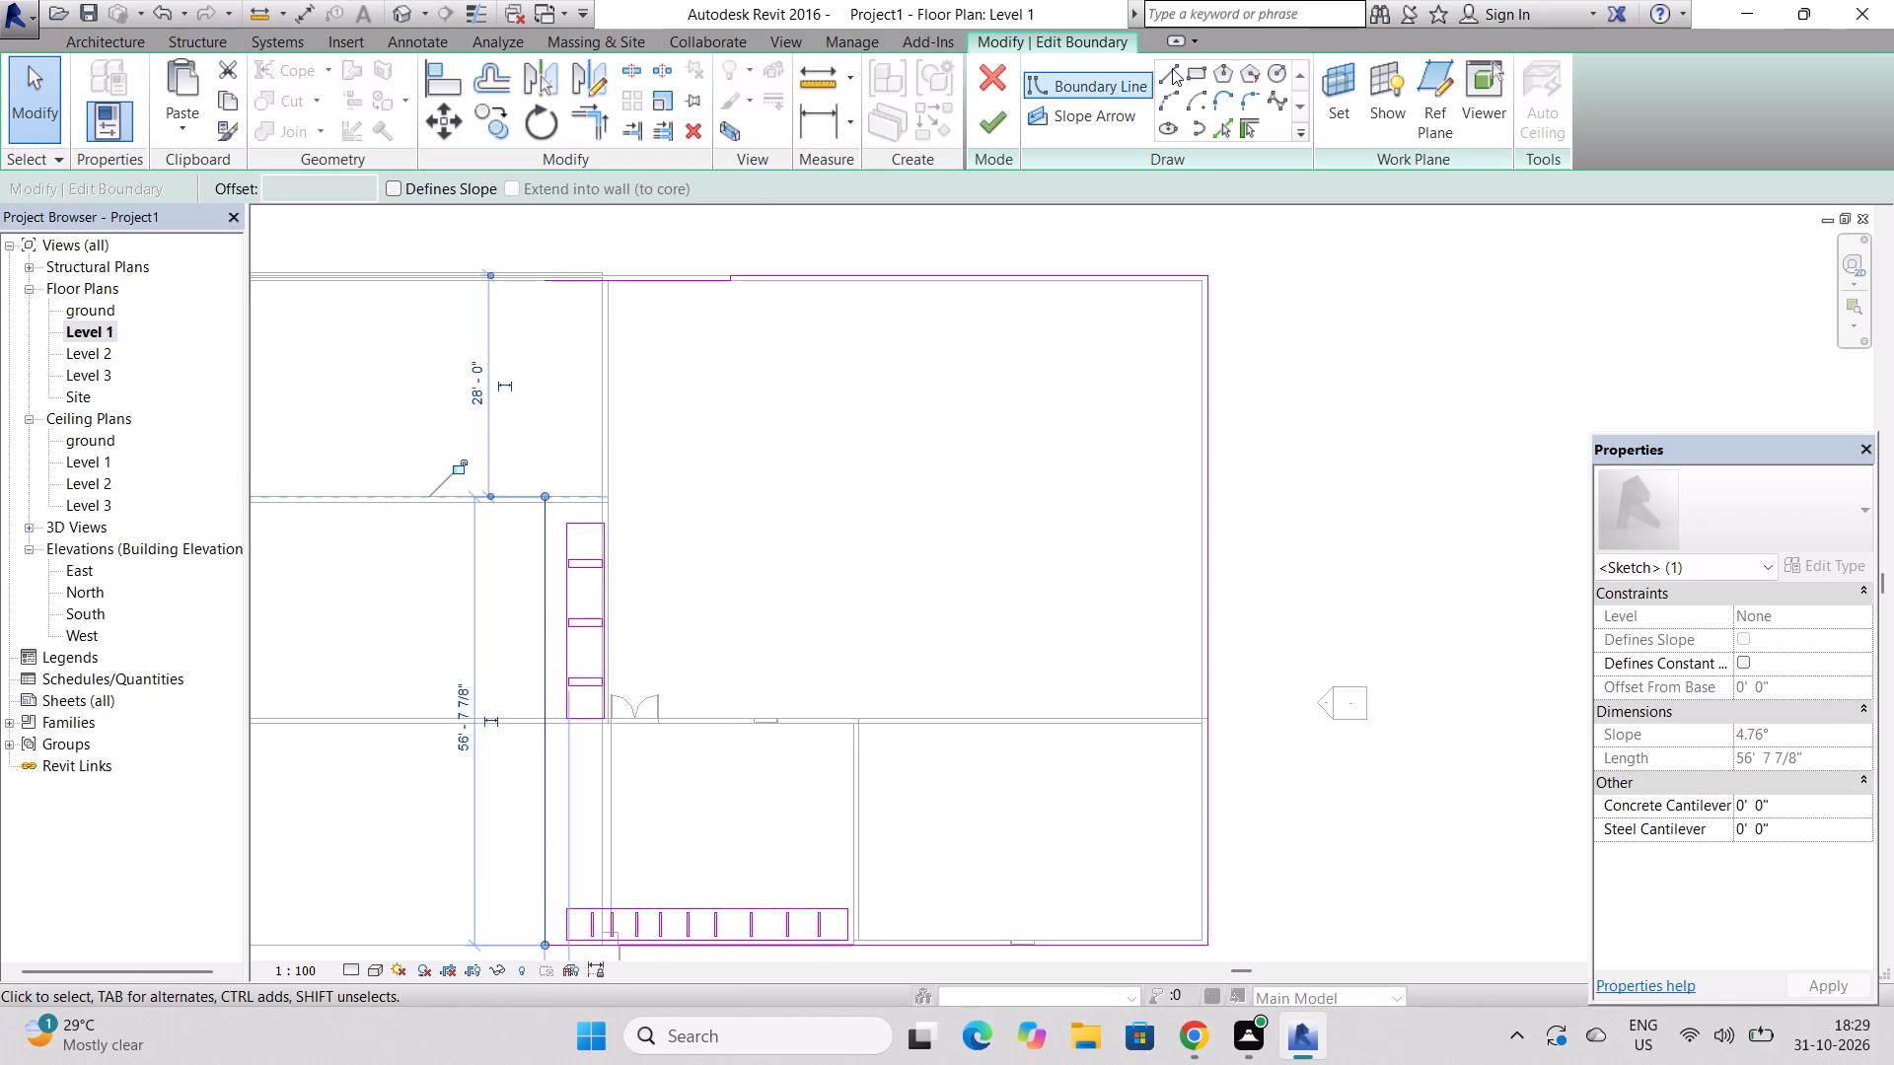
# Draw boundary lines from the side line's end about 7' 4" along the cross wall, and about 27' 4" along the adjoining wall to the rear line.
pyautogui.click(1160, 76)
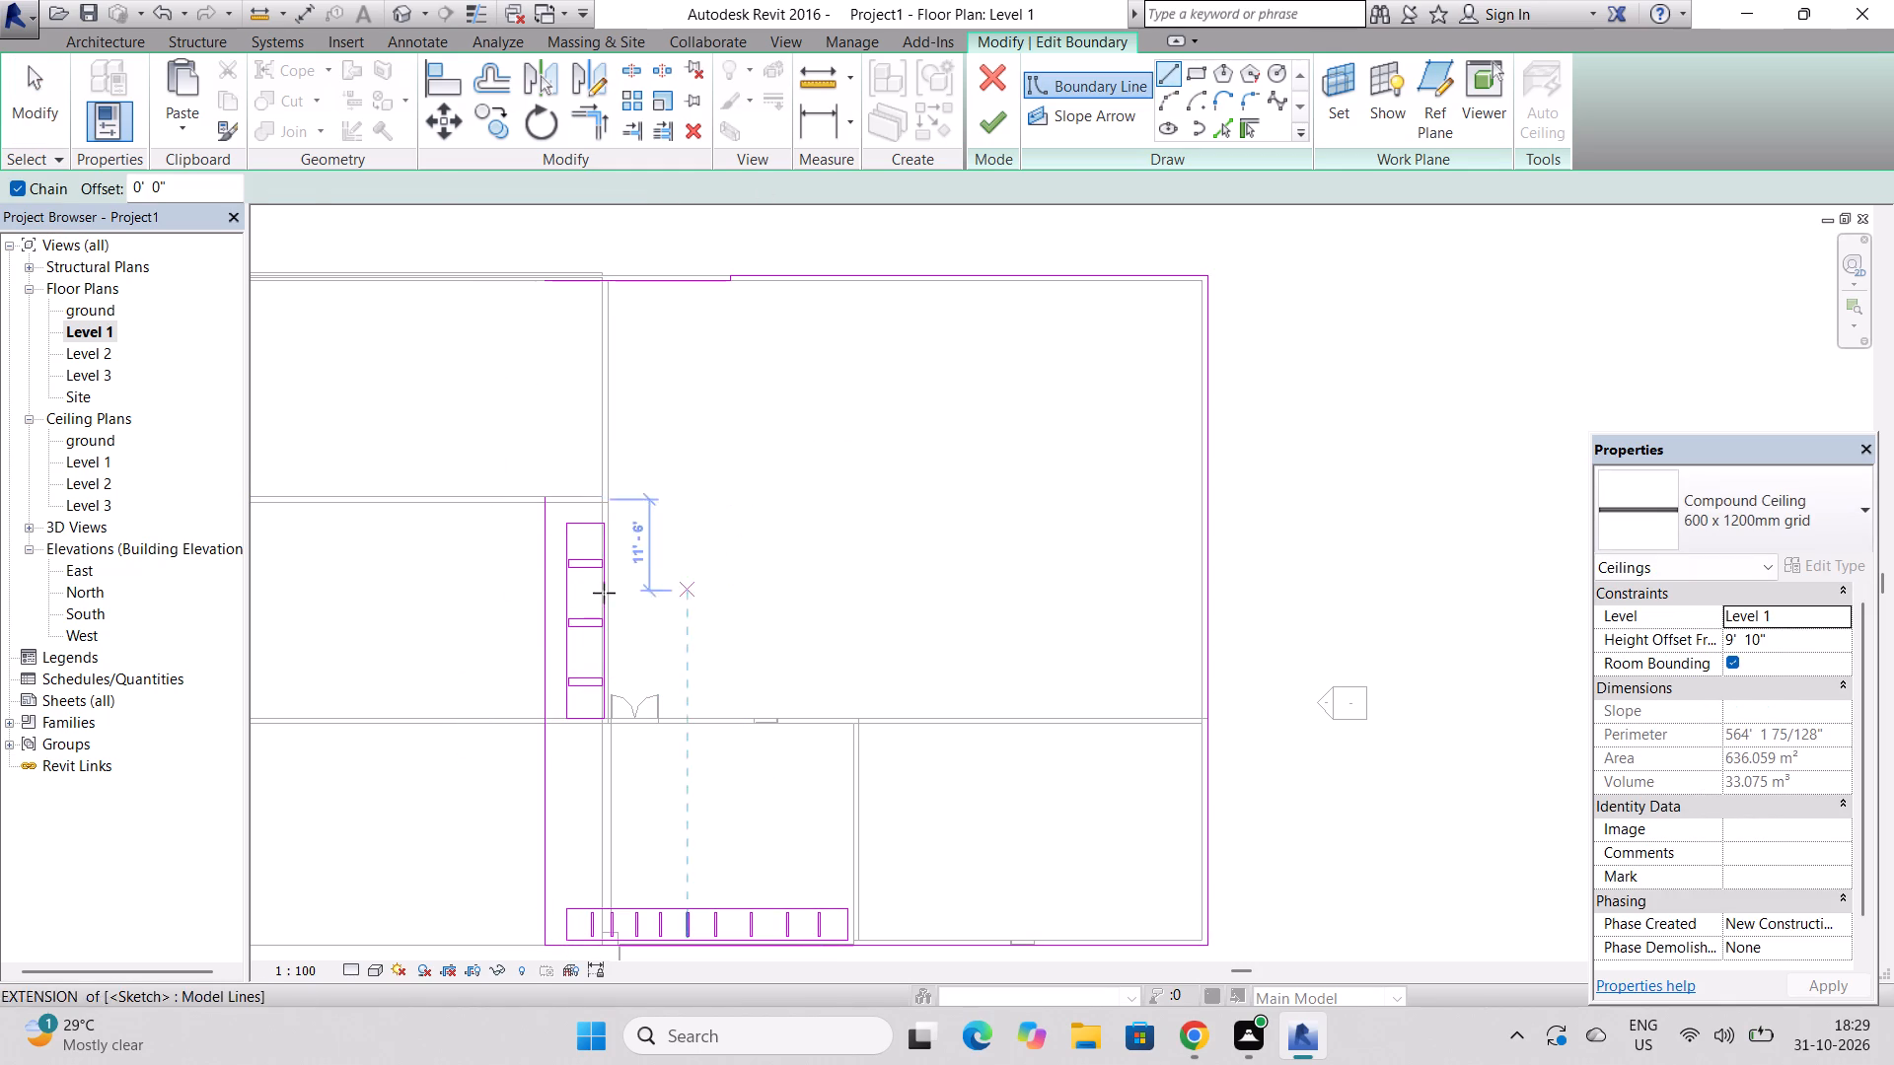
pyautogui.scroll(4, 541, 547)
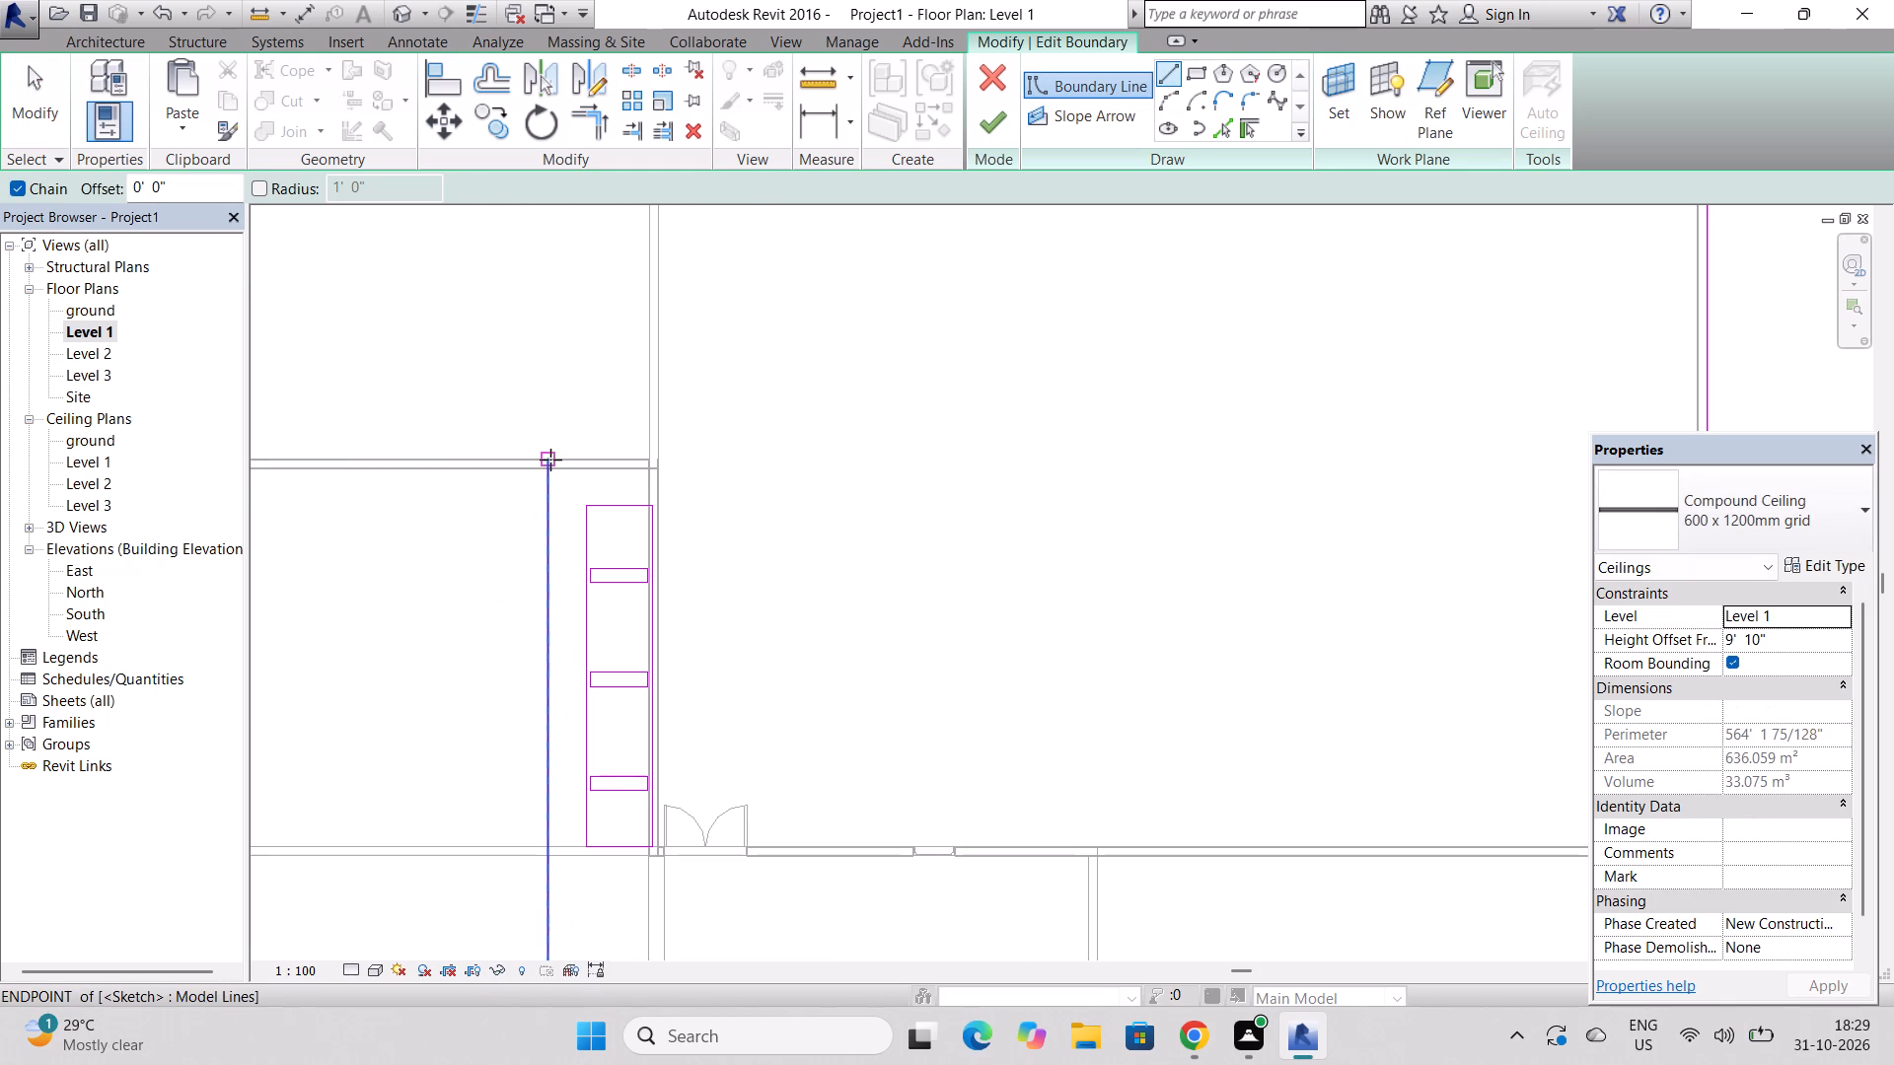
pyautogui.click(546, 461)
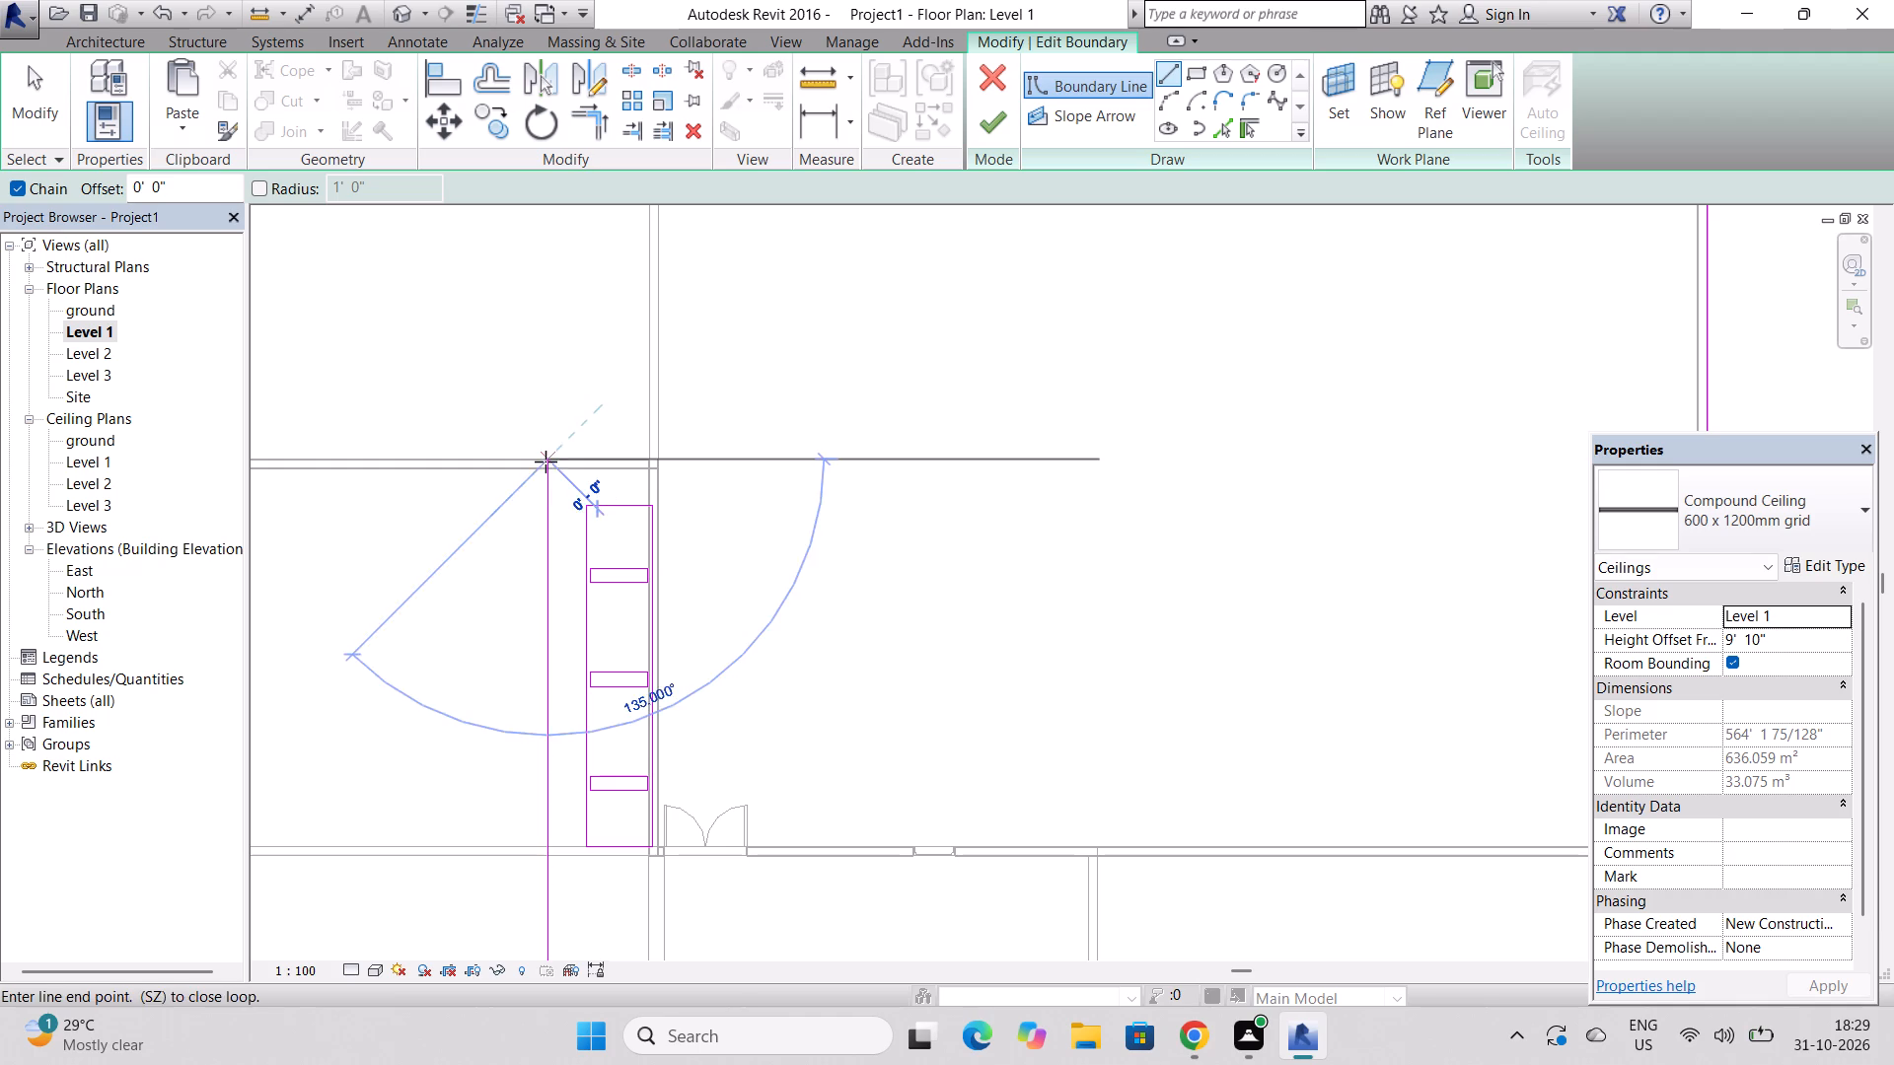
pyautogui.click(648, 463)
pyautogui.scroll(-3, 648, 463)
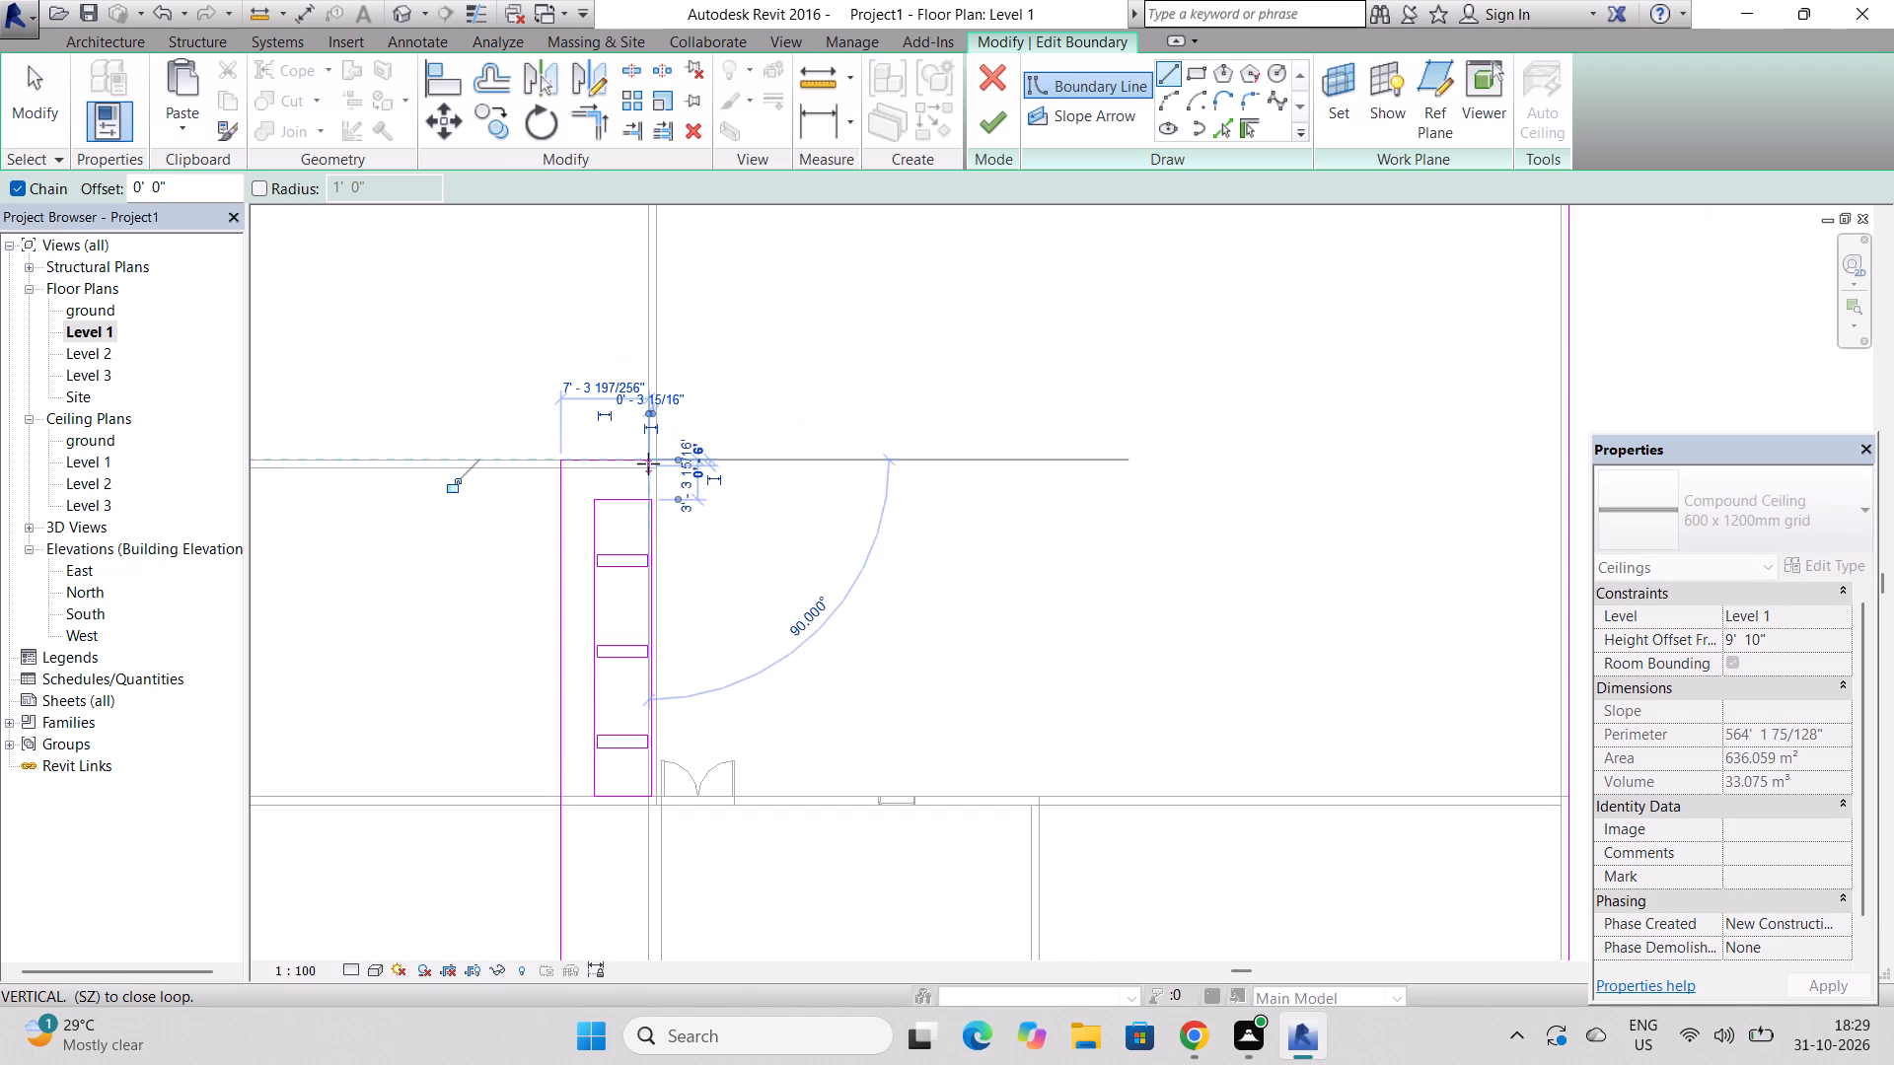
pyautogui.scroll(-3, 648, 463)
pyautogui.scroll(7, 642, 310)
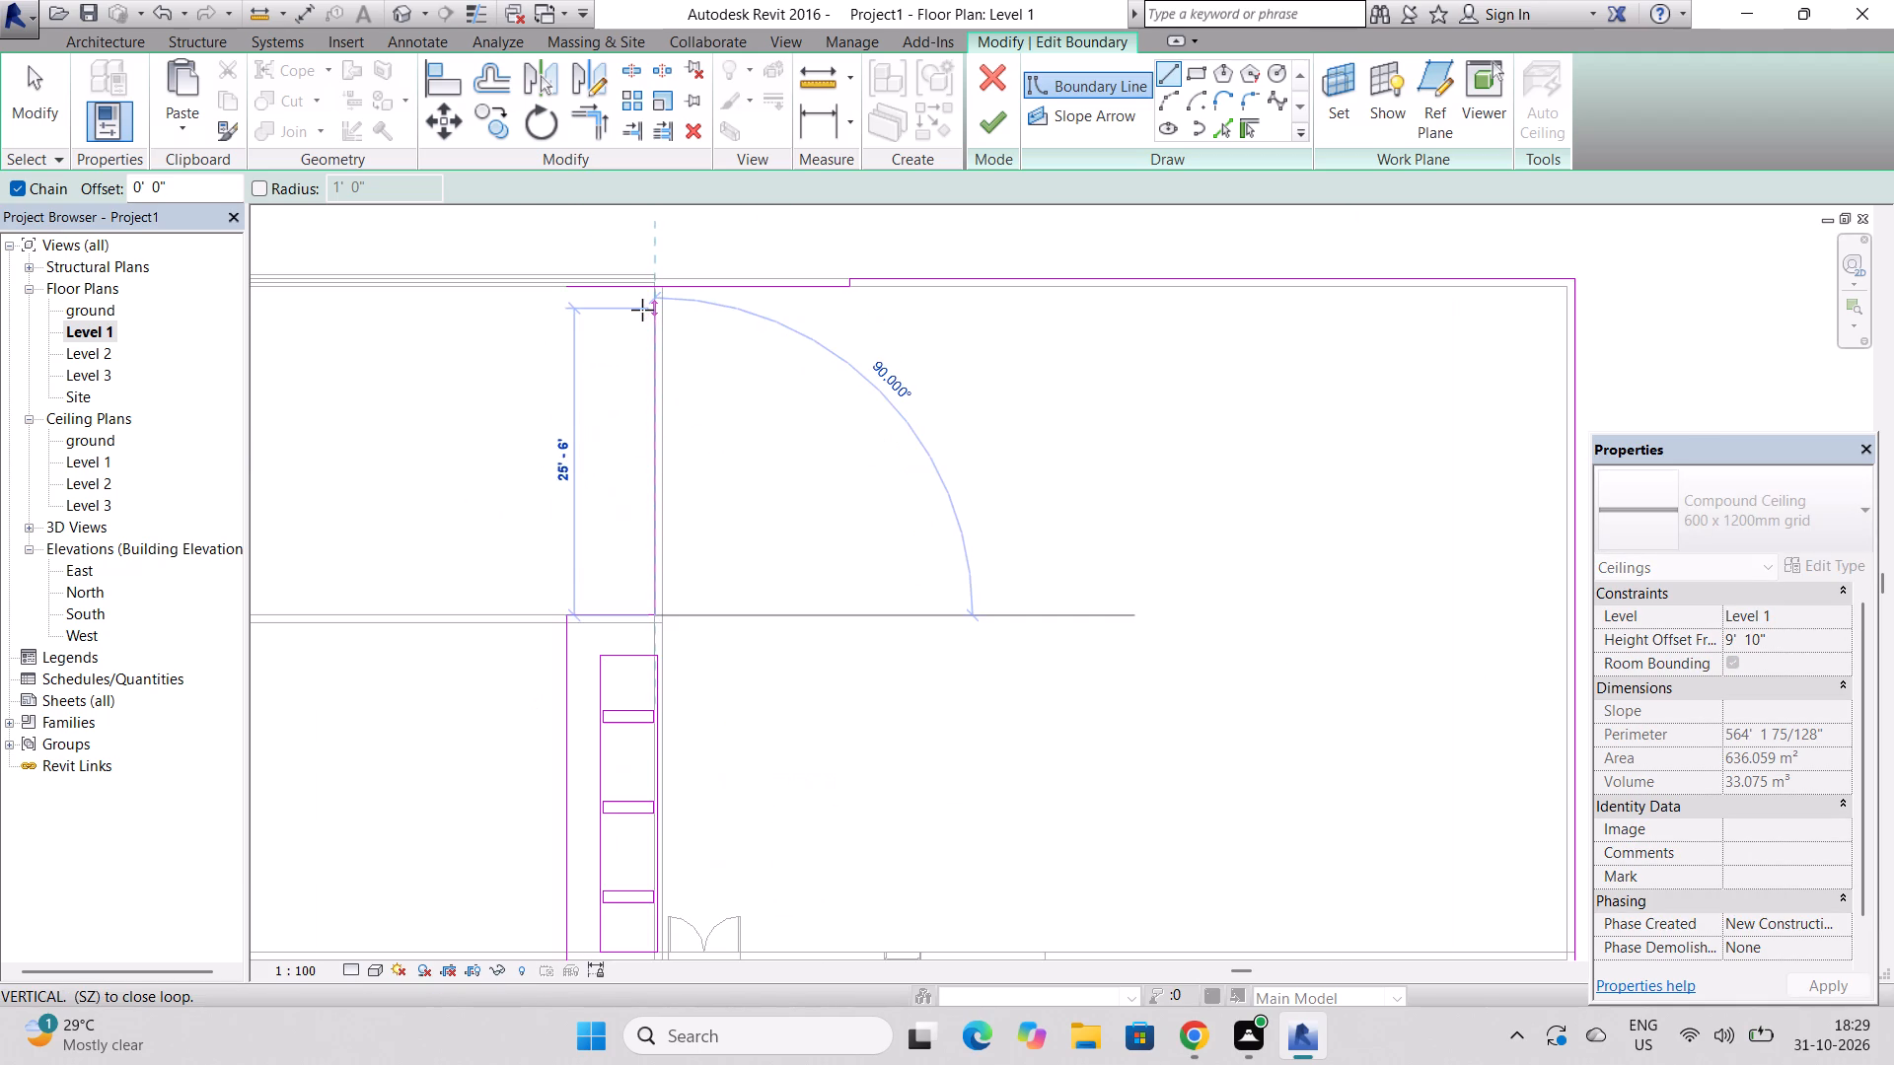
pyautogui.scroll(2, 642, 310)
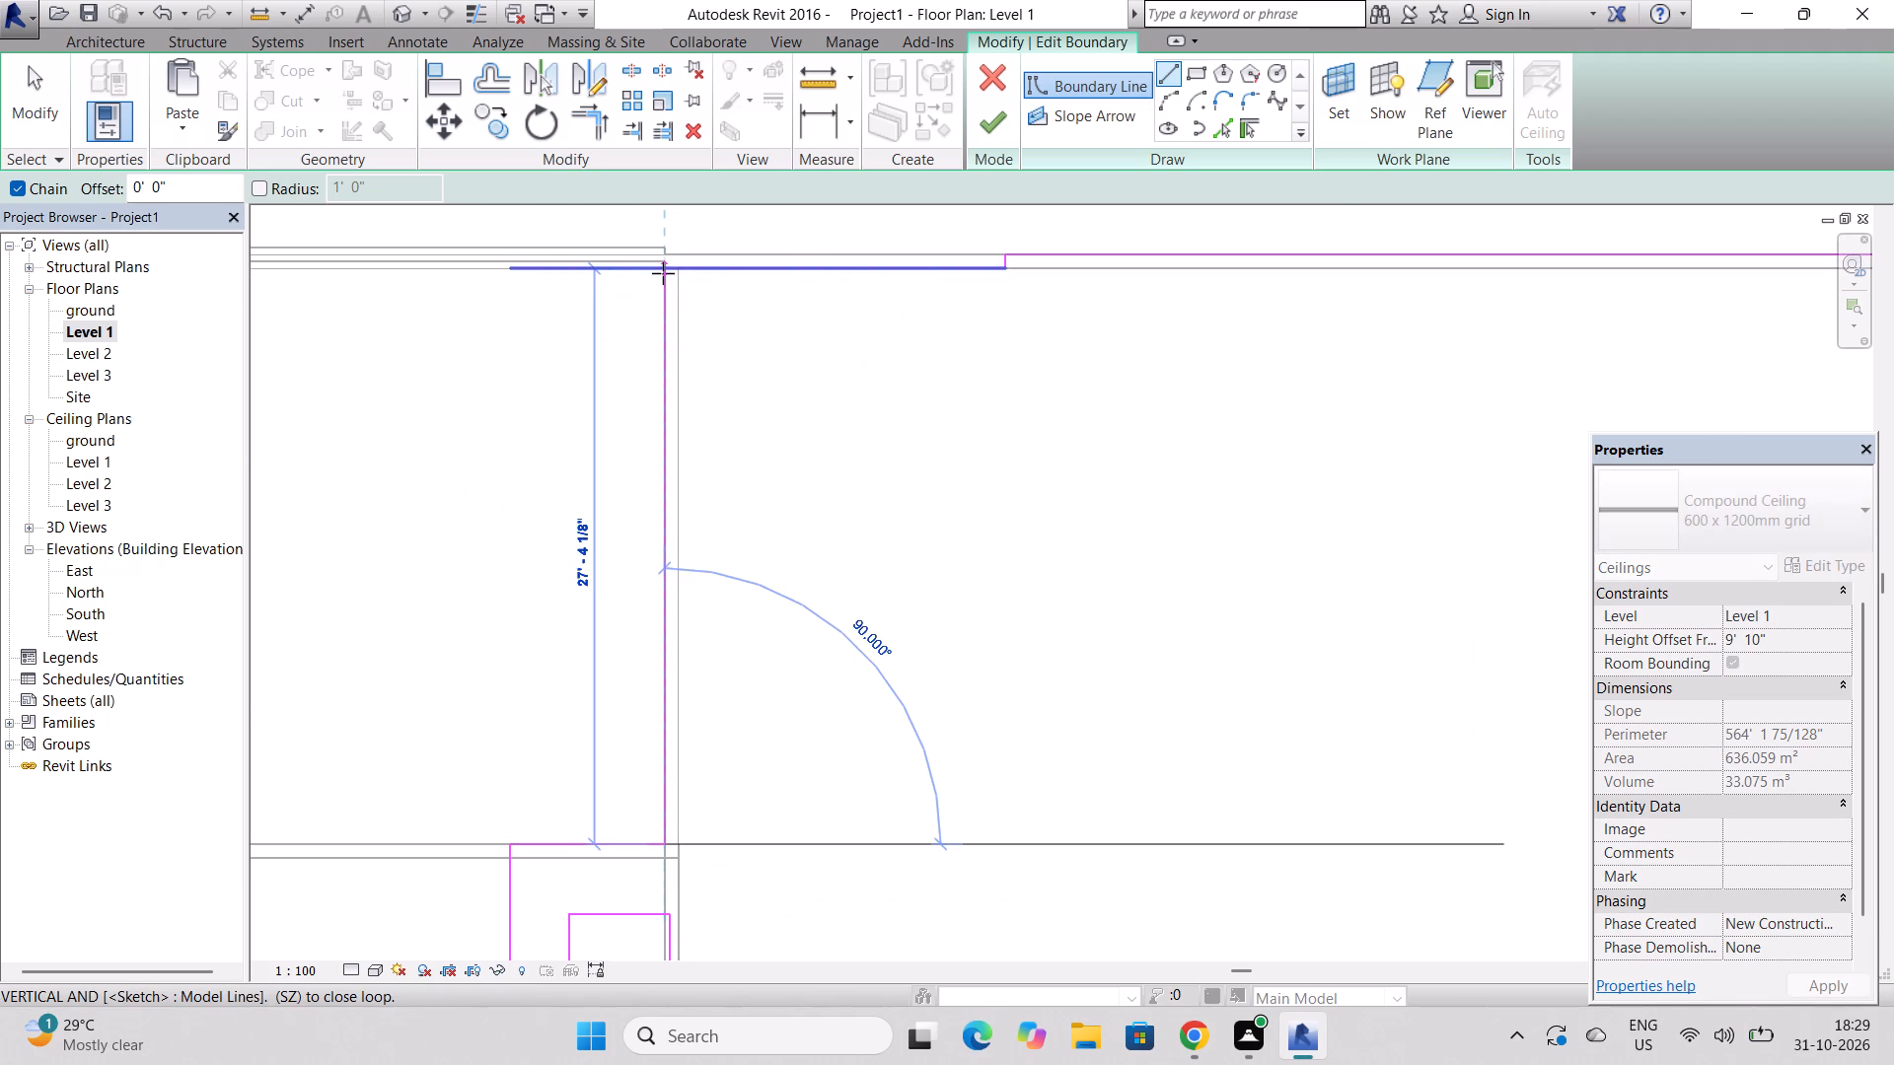
pyautogui.click(666, 267)
pyautogui.press('Escape')
pyautogui.press('Escape')
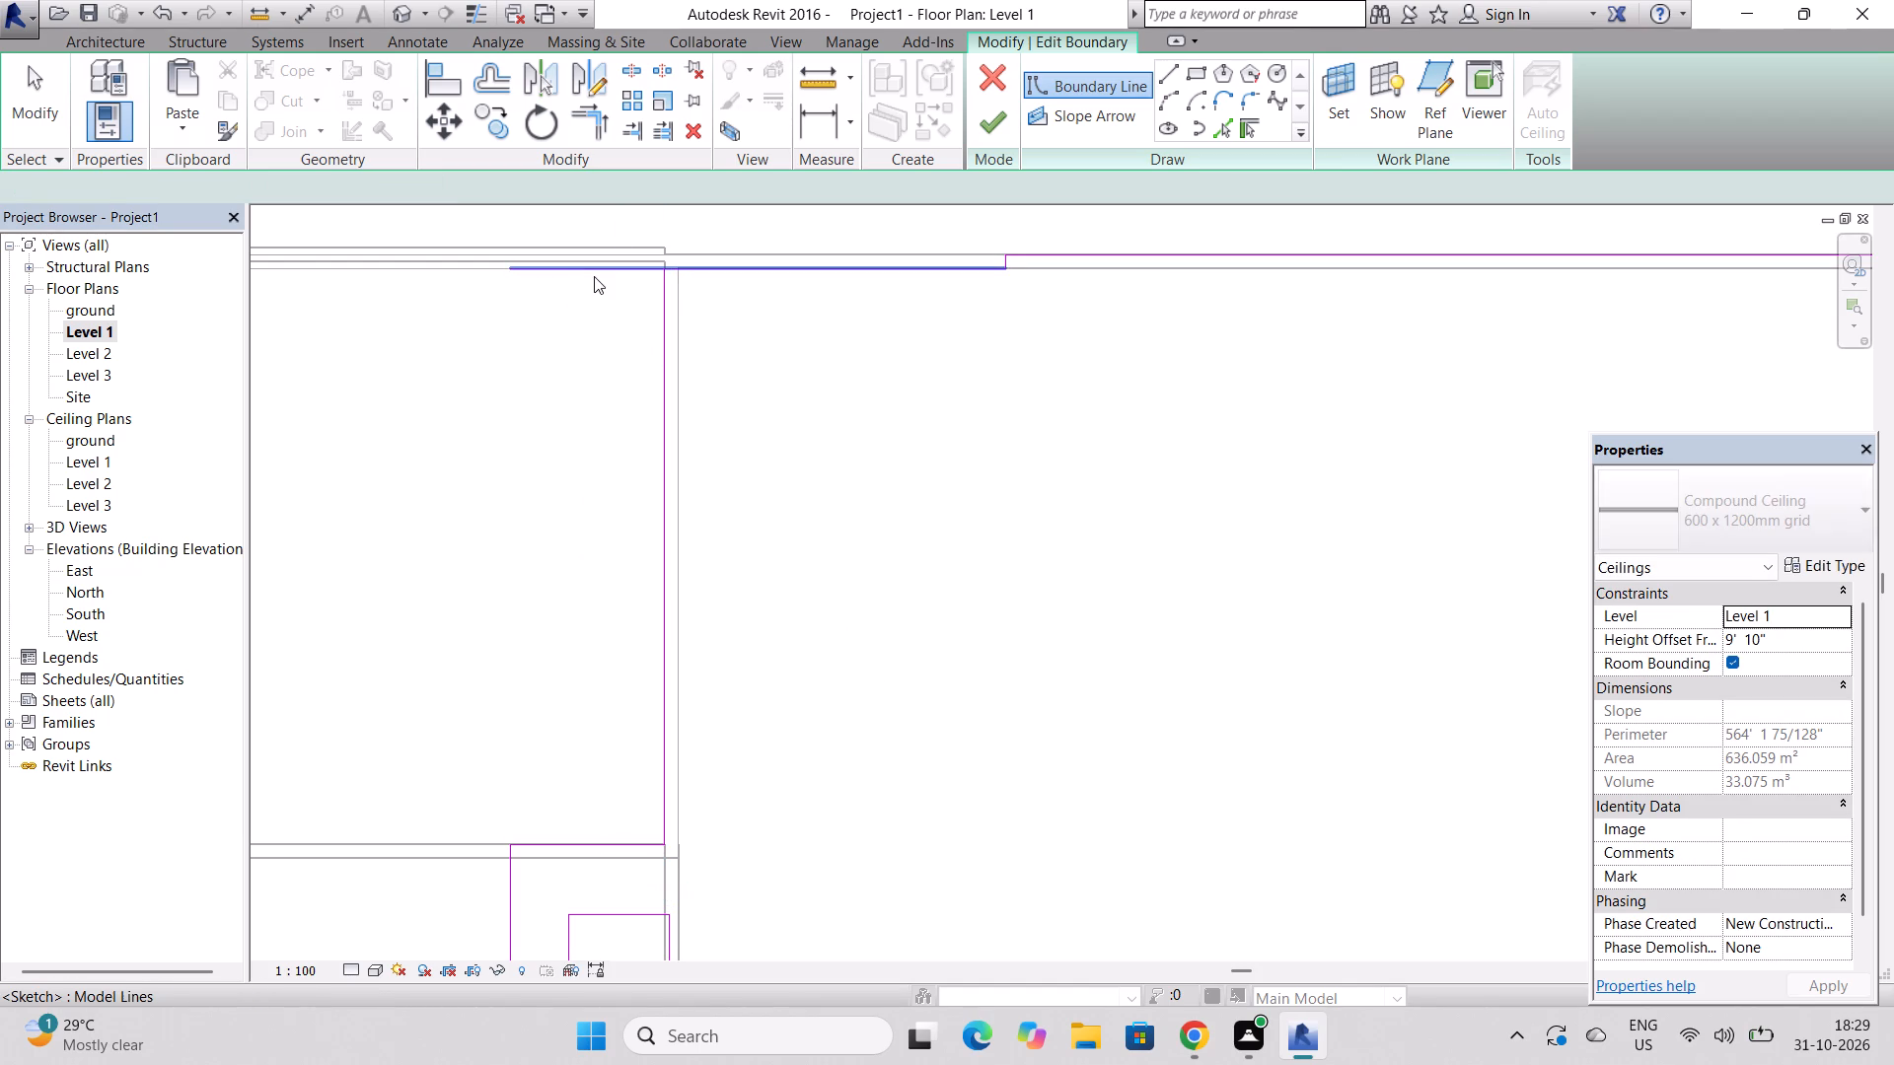
# Shorten the 23' 6" rear boundary line to meet the newly drawn 27' 4" line at the wall corner, and finish the ceiling boundary.
pyautogui.click(594, 268)
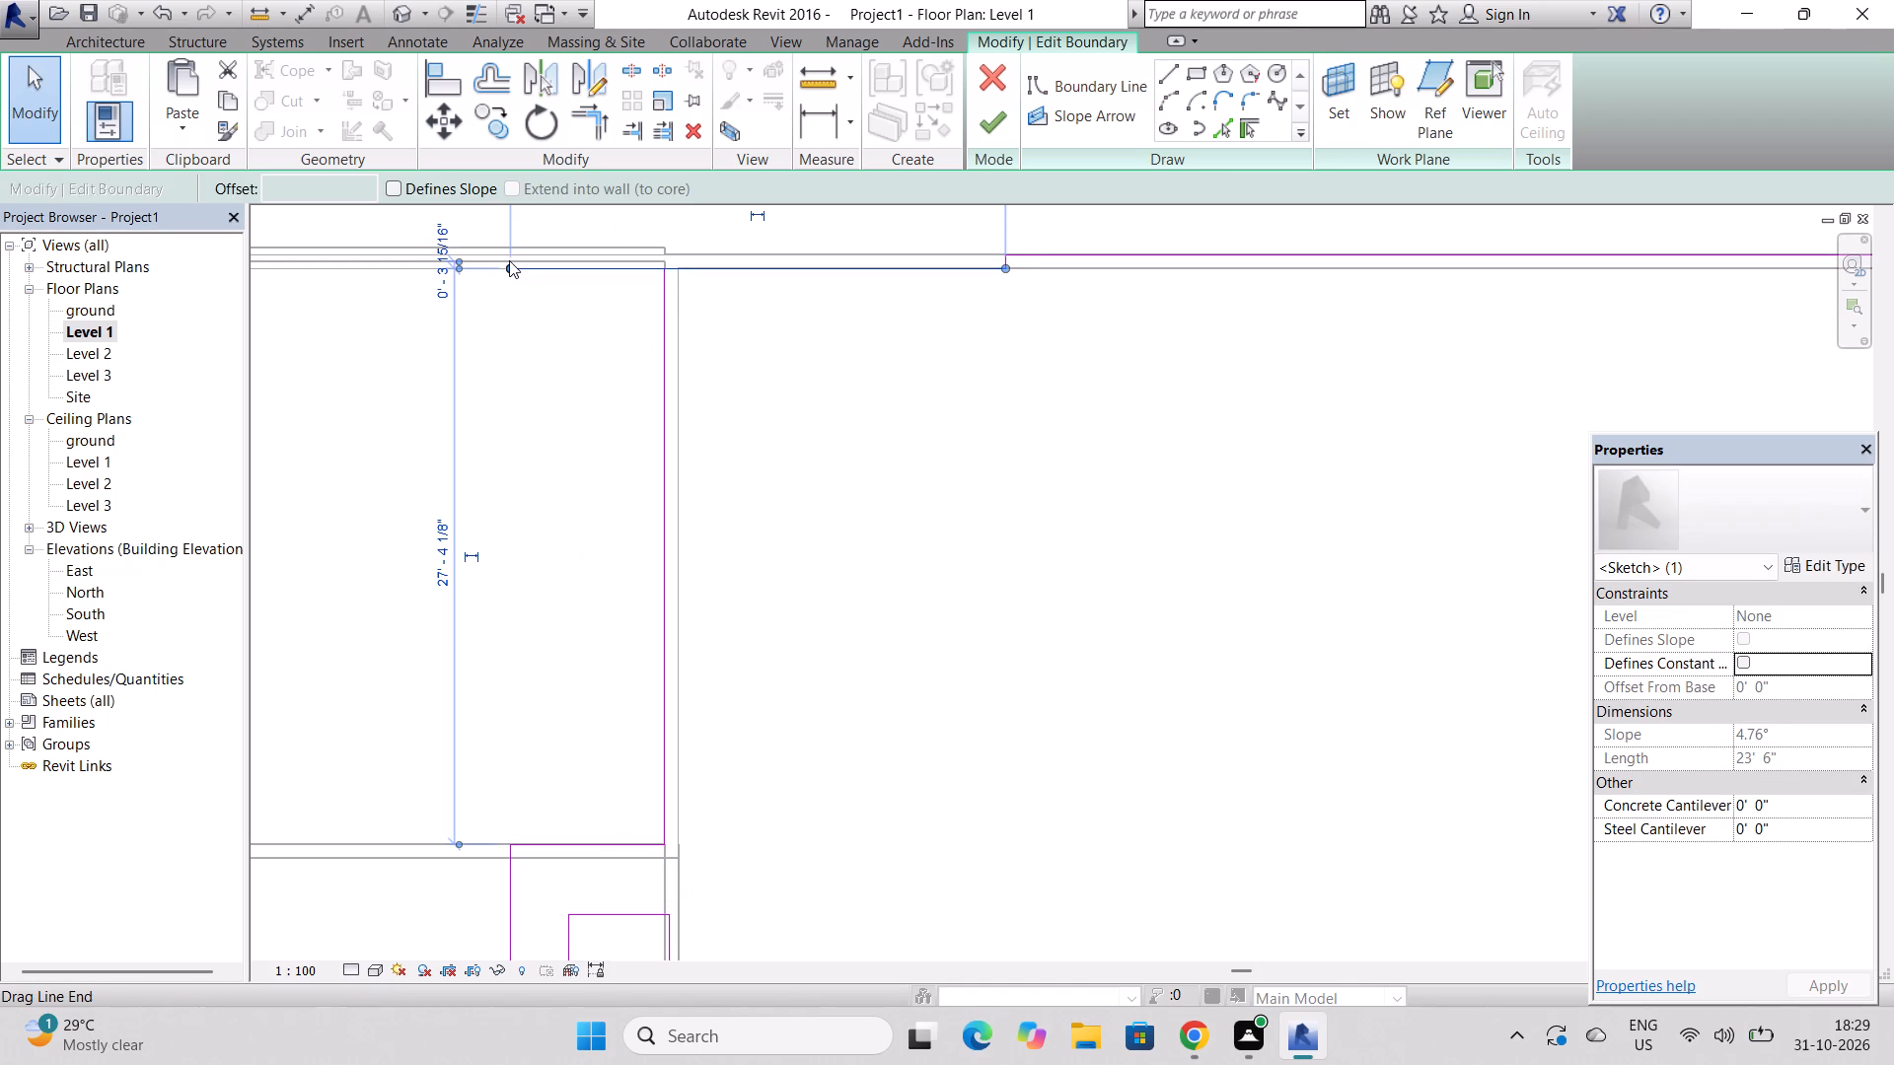
pyautogui.moveTo(508, 267); pyautogui.dragTo(665, 265)
pyautogui.click(987, 121)
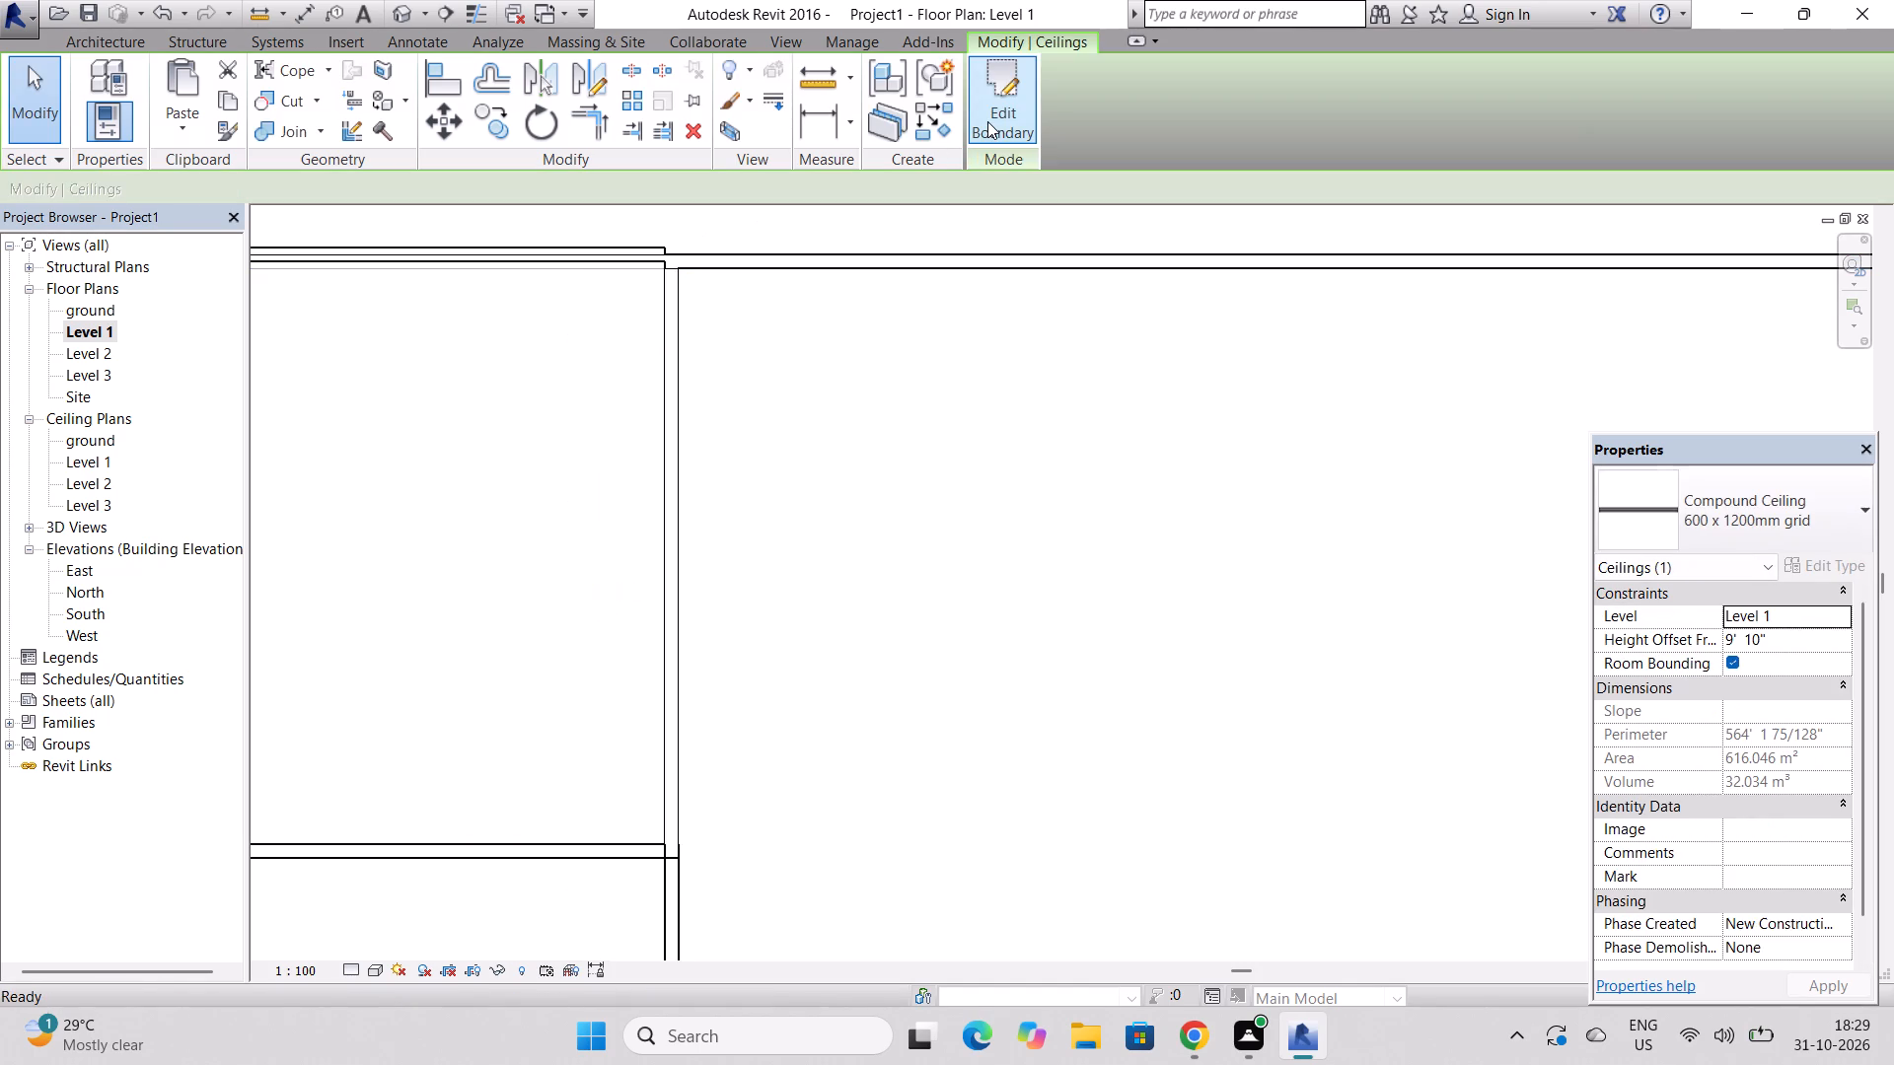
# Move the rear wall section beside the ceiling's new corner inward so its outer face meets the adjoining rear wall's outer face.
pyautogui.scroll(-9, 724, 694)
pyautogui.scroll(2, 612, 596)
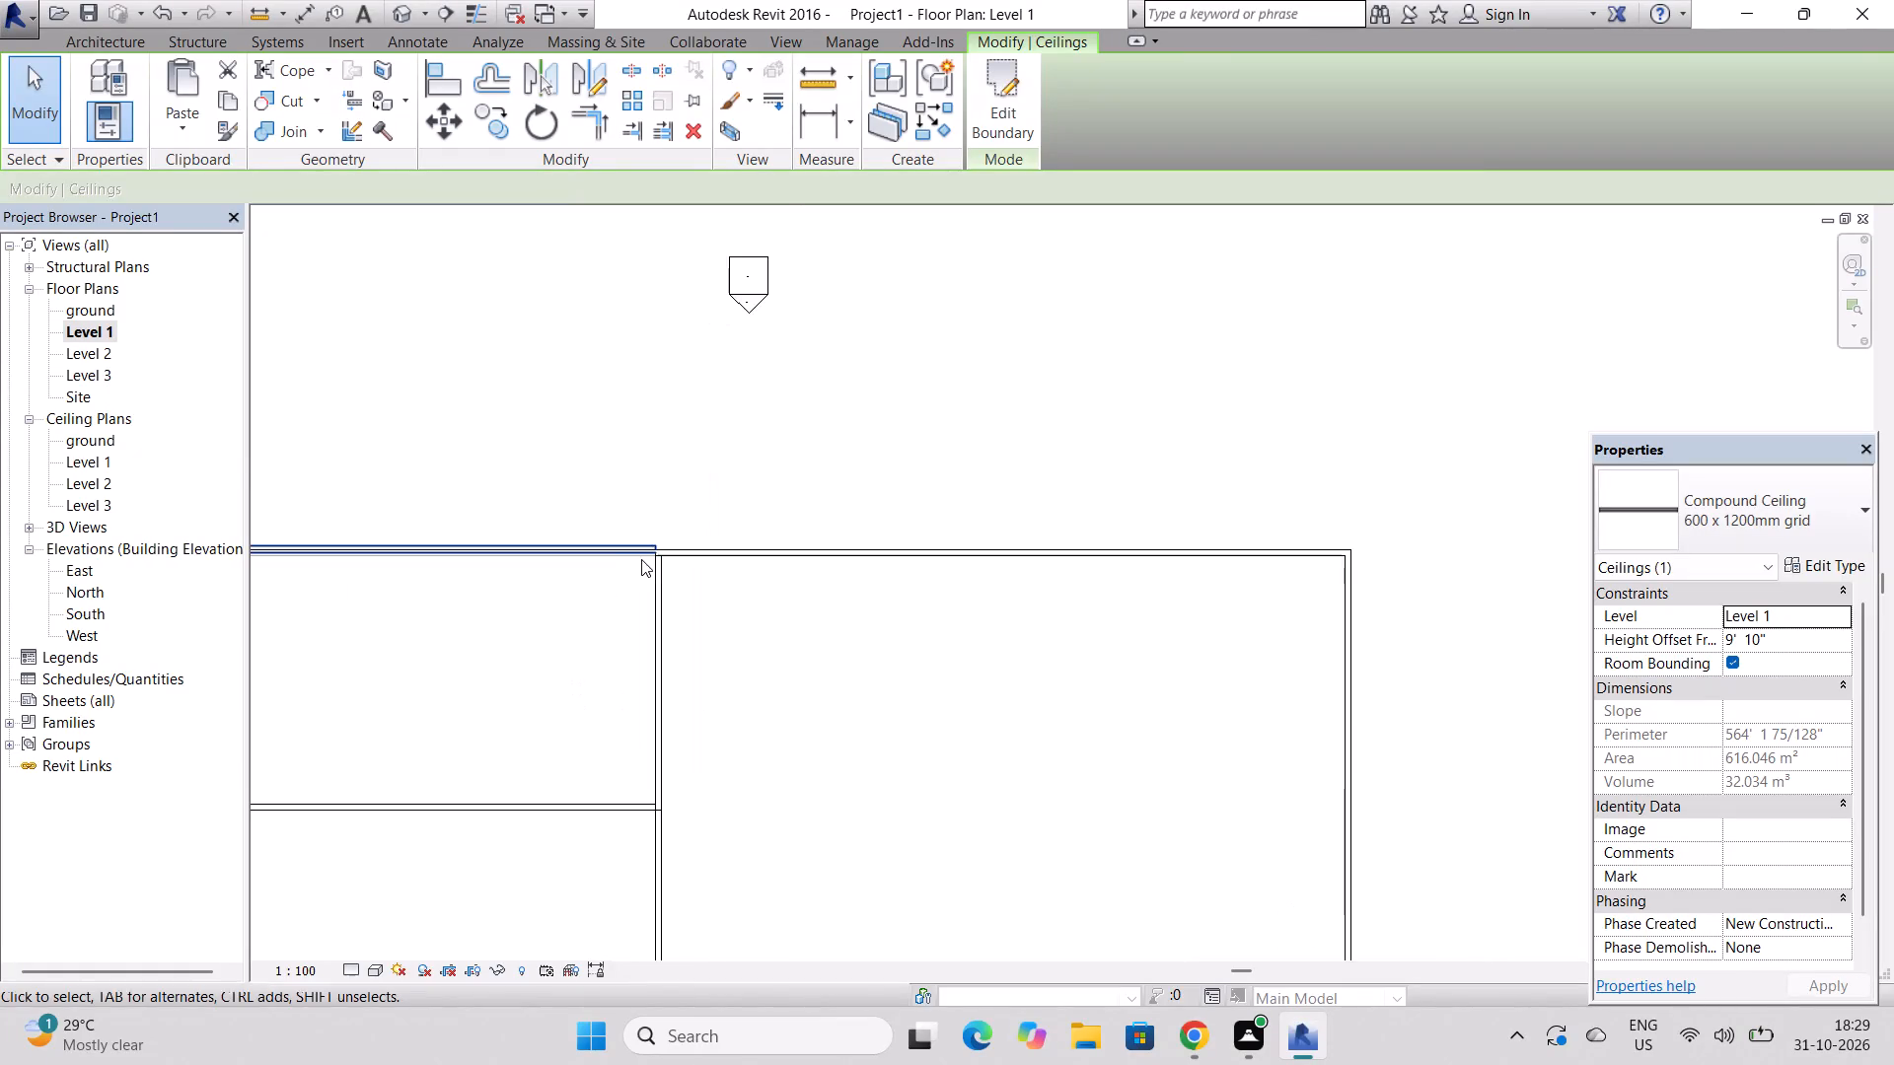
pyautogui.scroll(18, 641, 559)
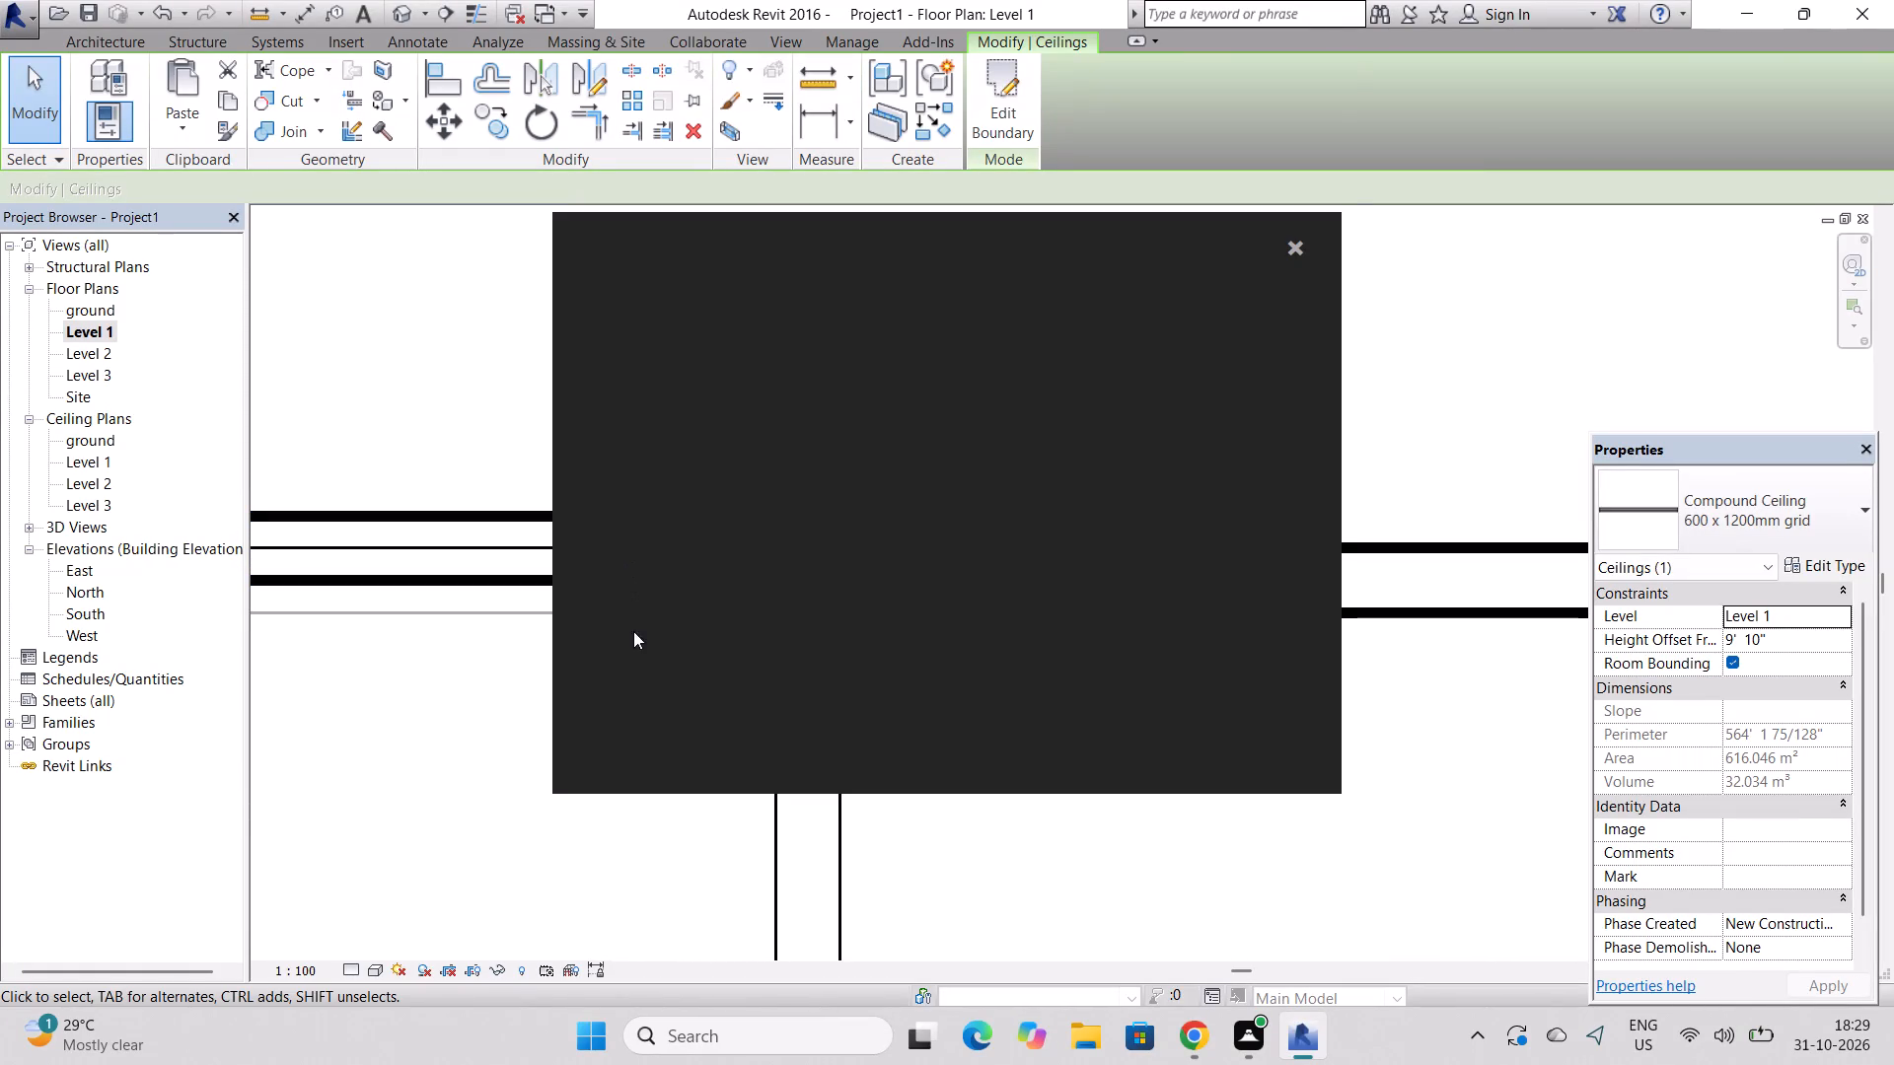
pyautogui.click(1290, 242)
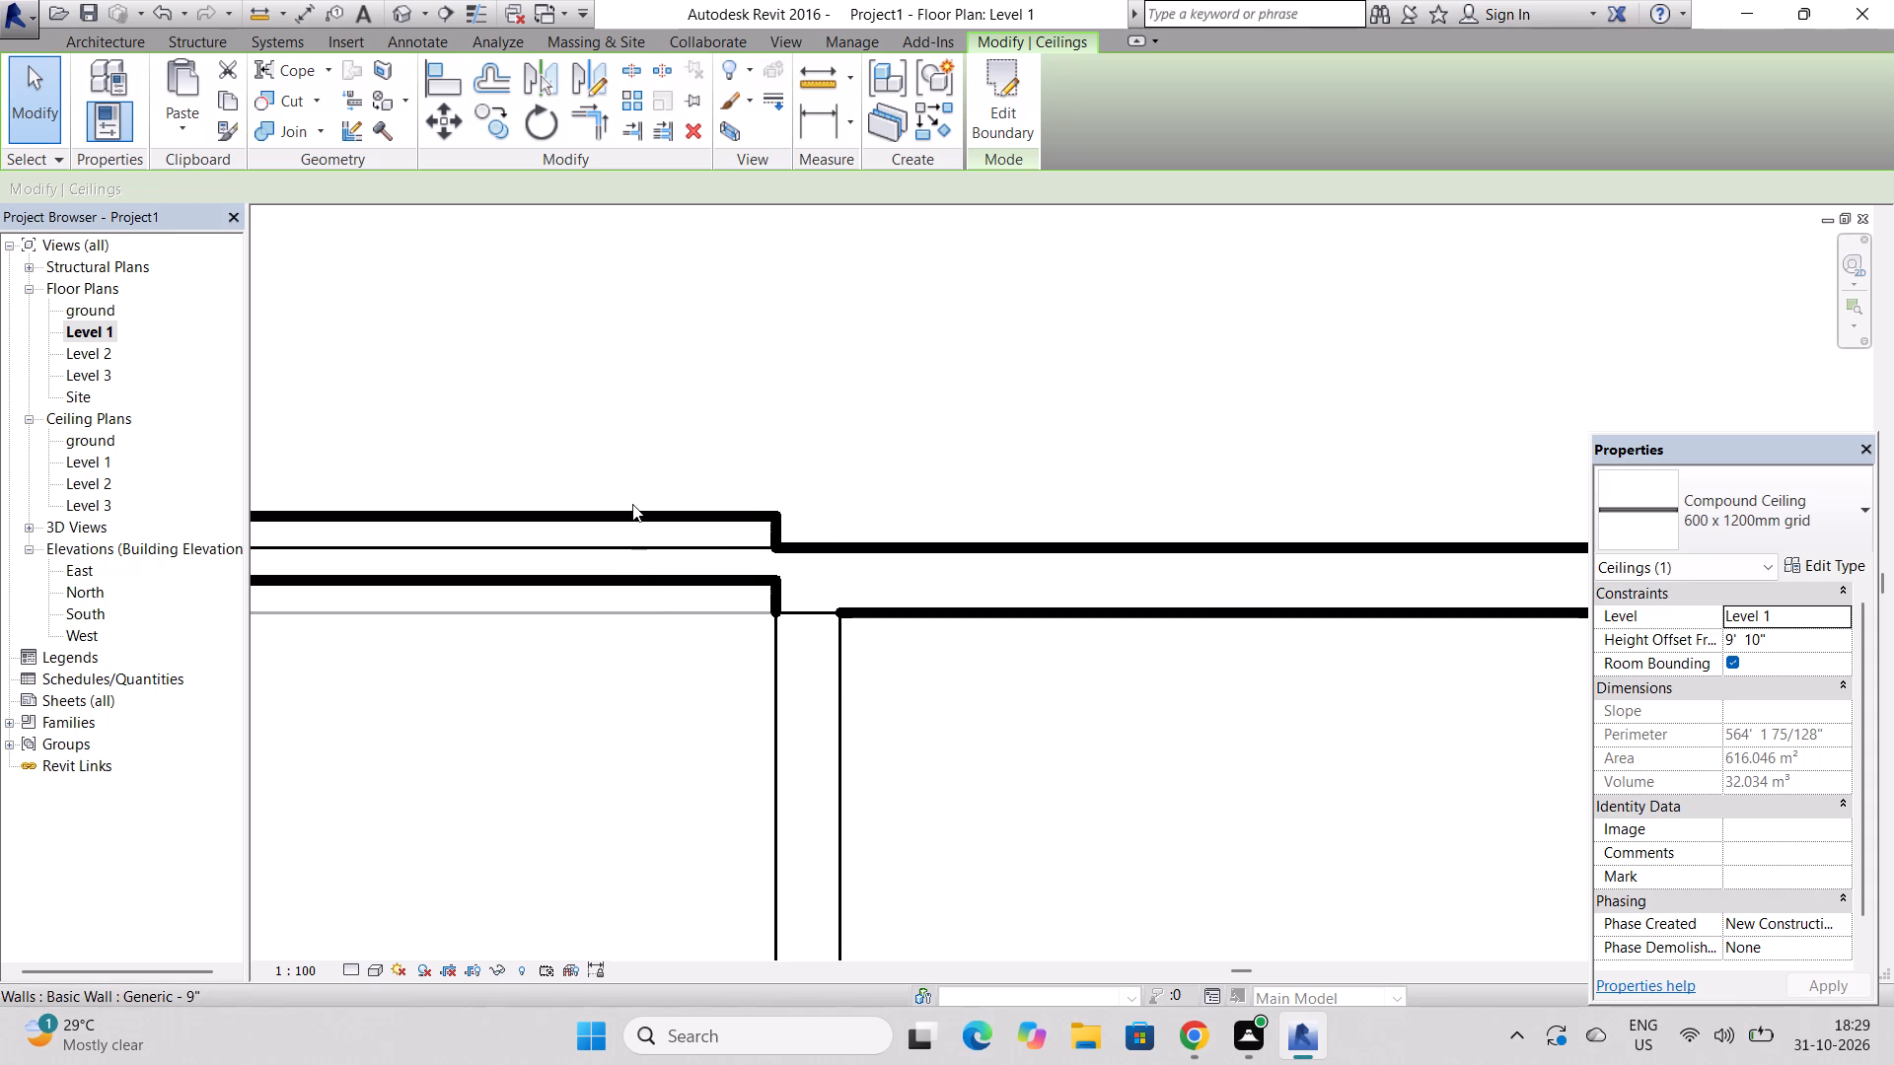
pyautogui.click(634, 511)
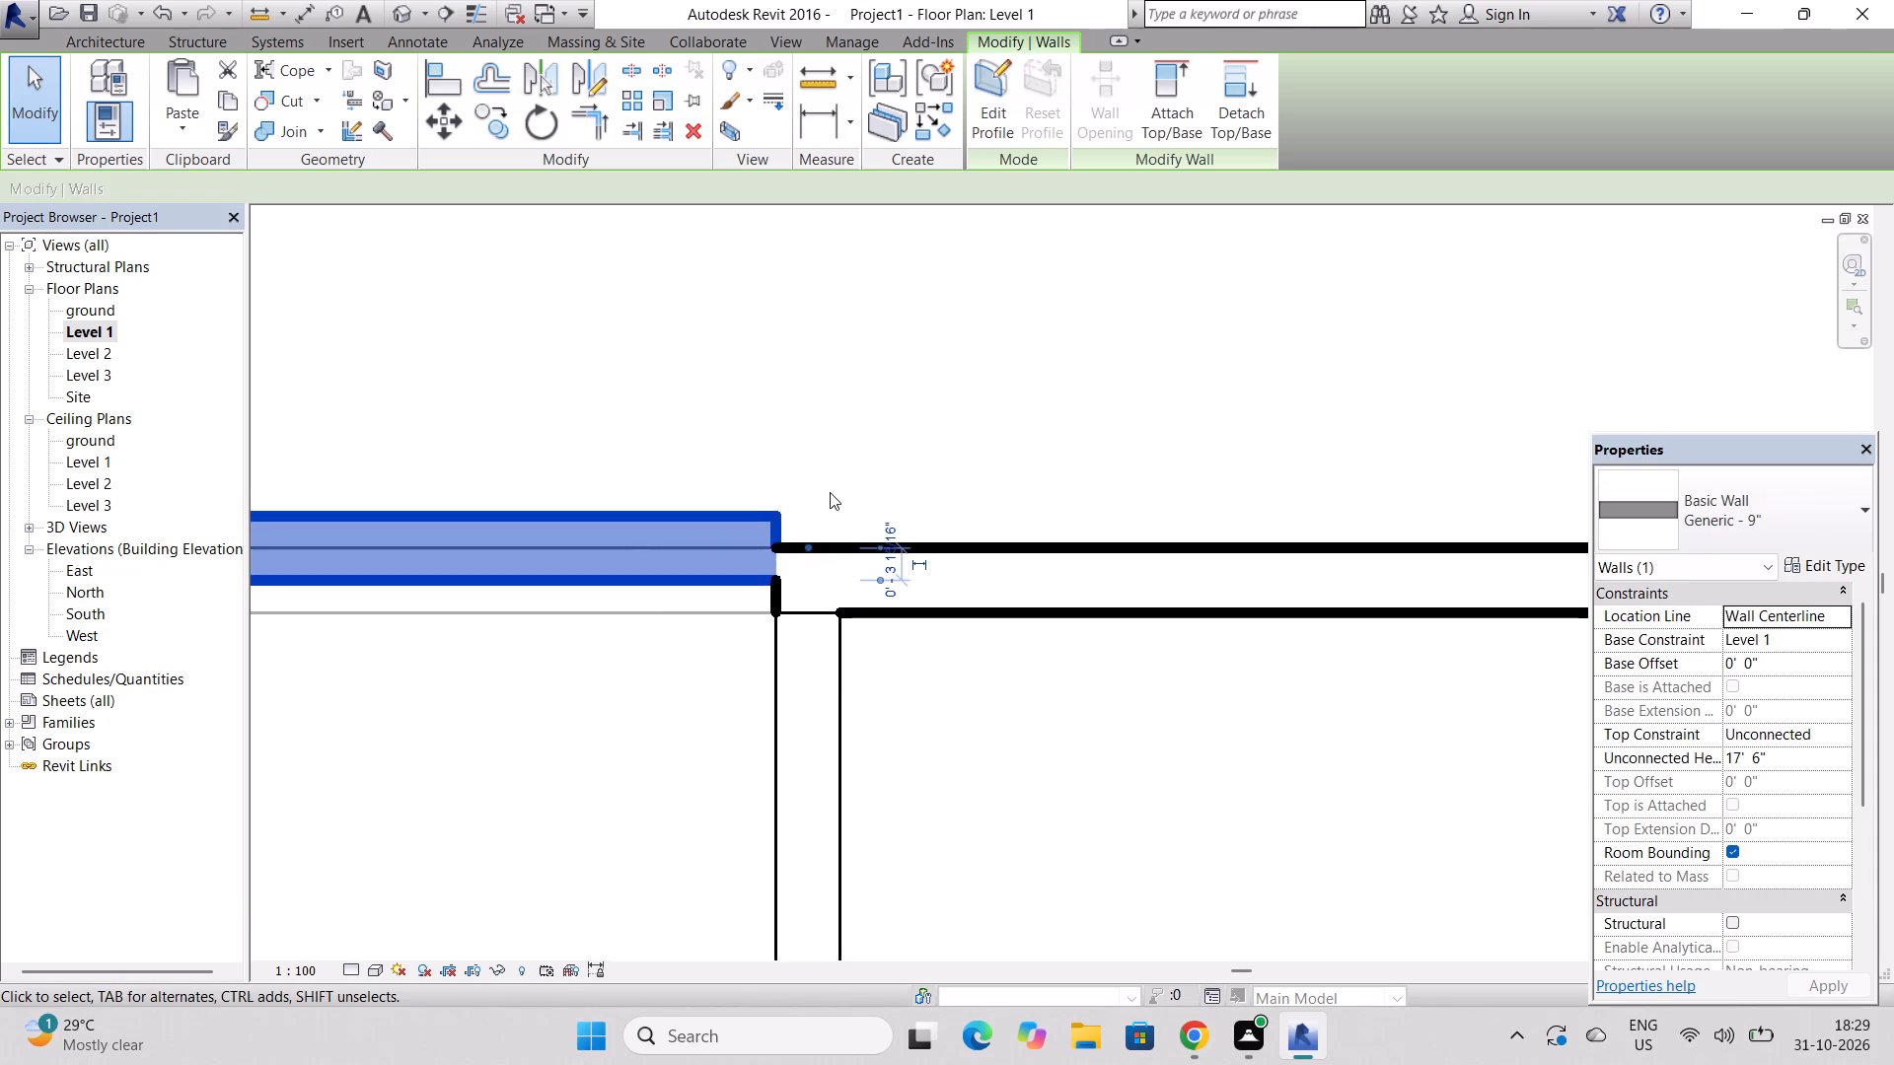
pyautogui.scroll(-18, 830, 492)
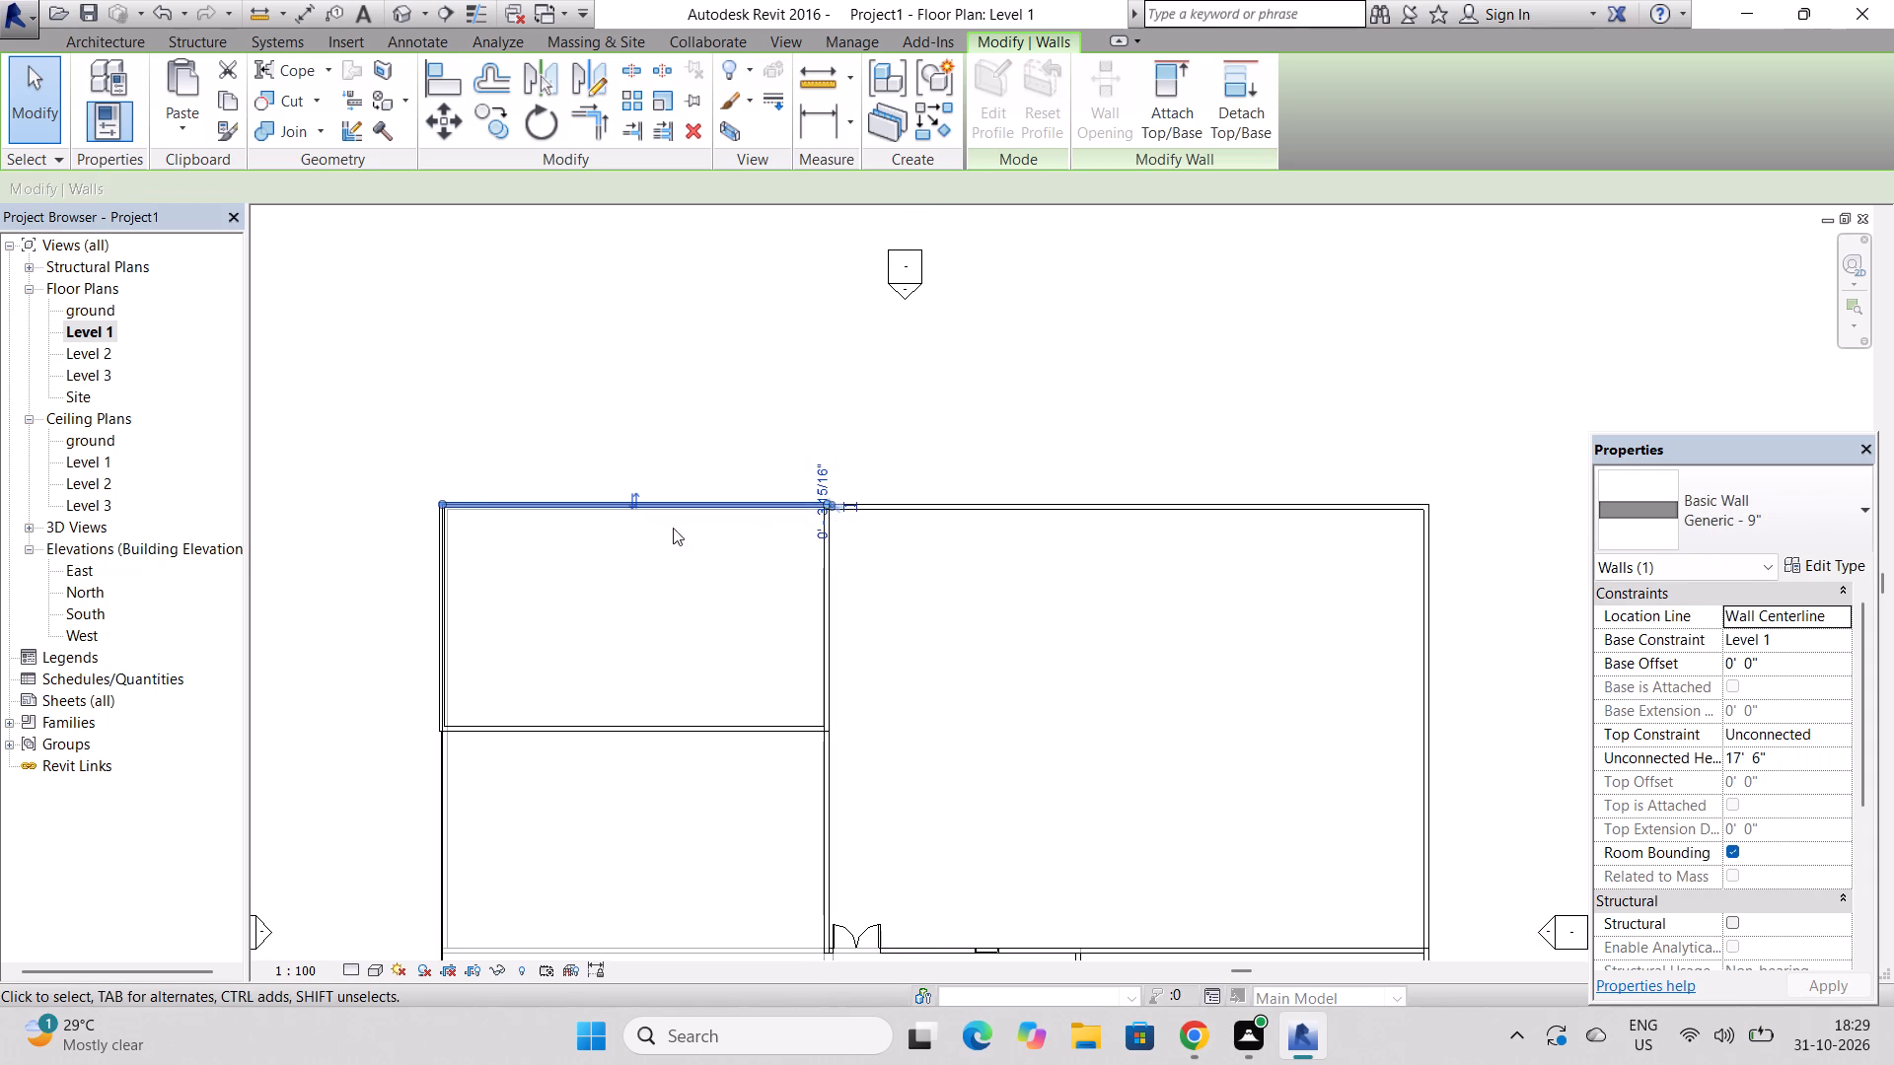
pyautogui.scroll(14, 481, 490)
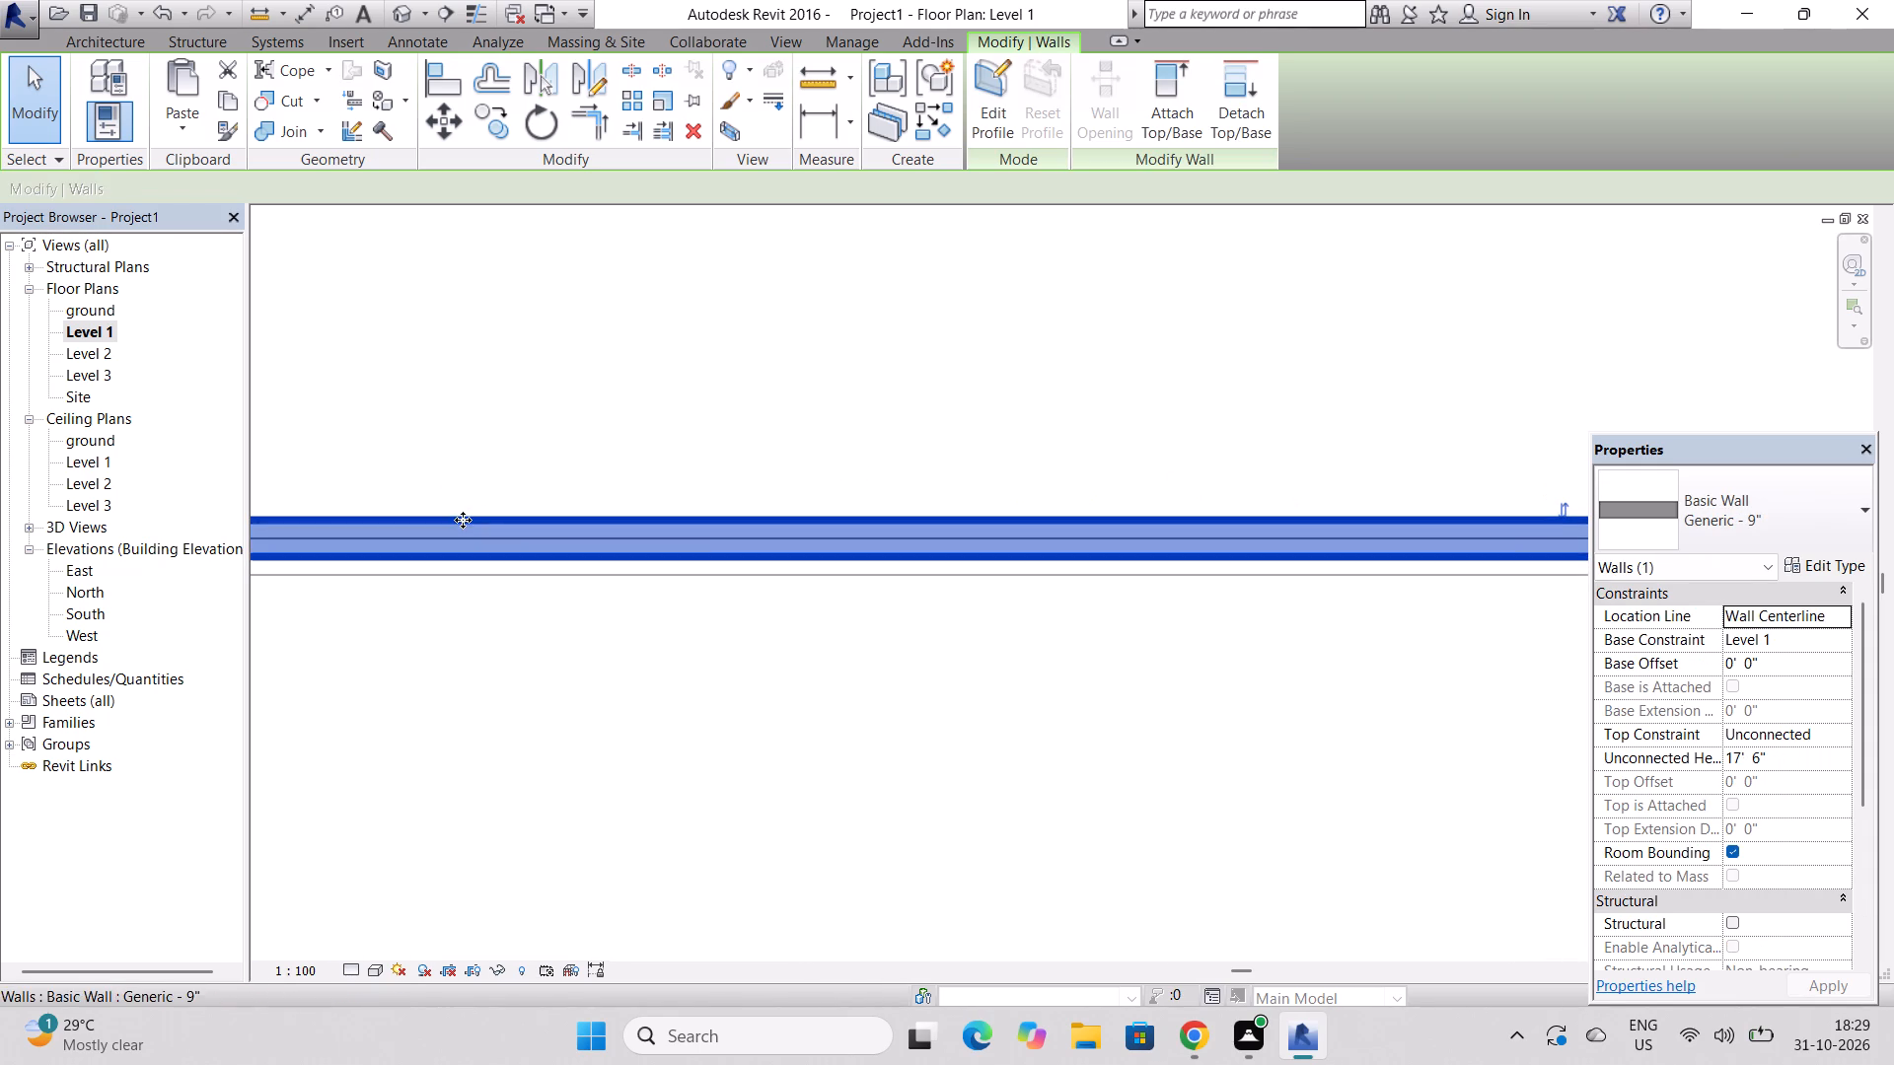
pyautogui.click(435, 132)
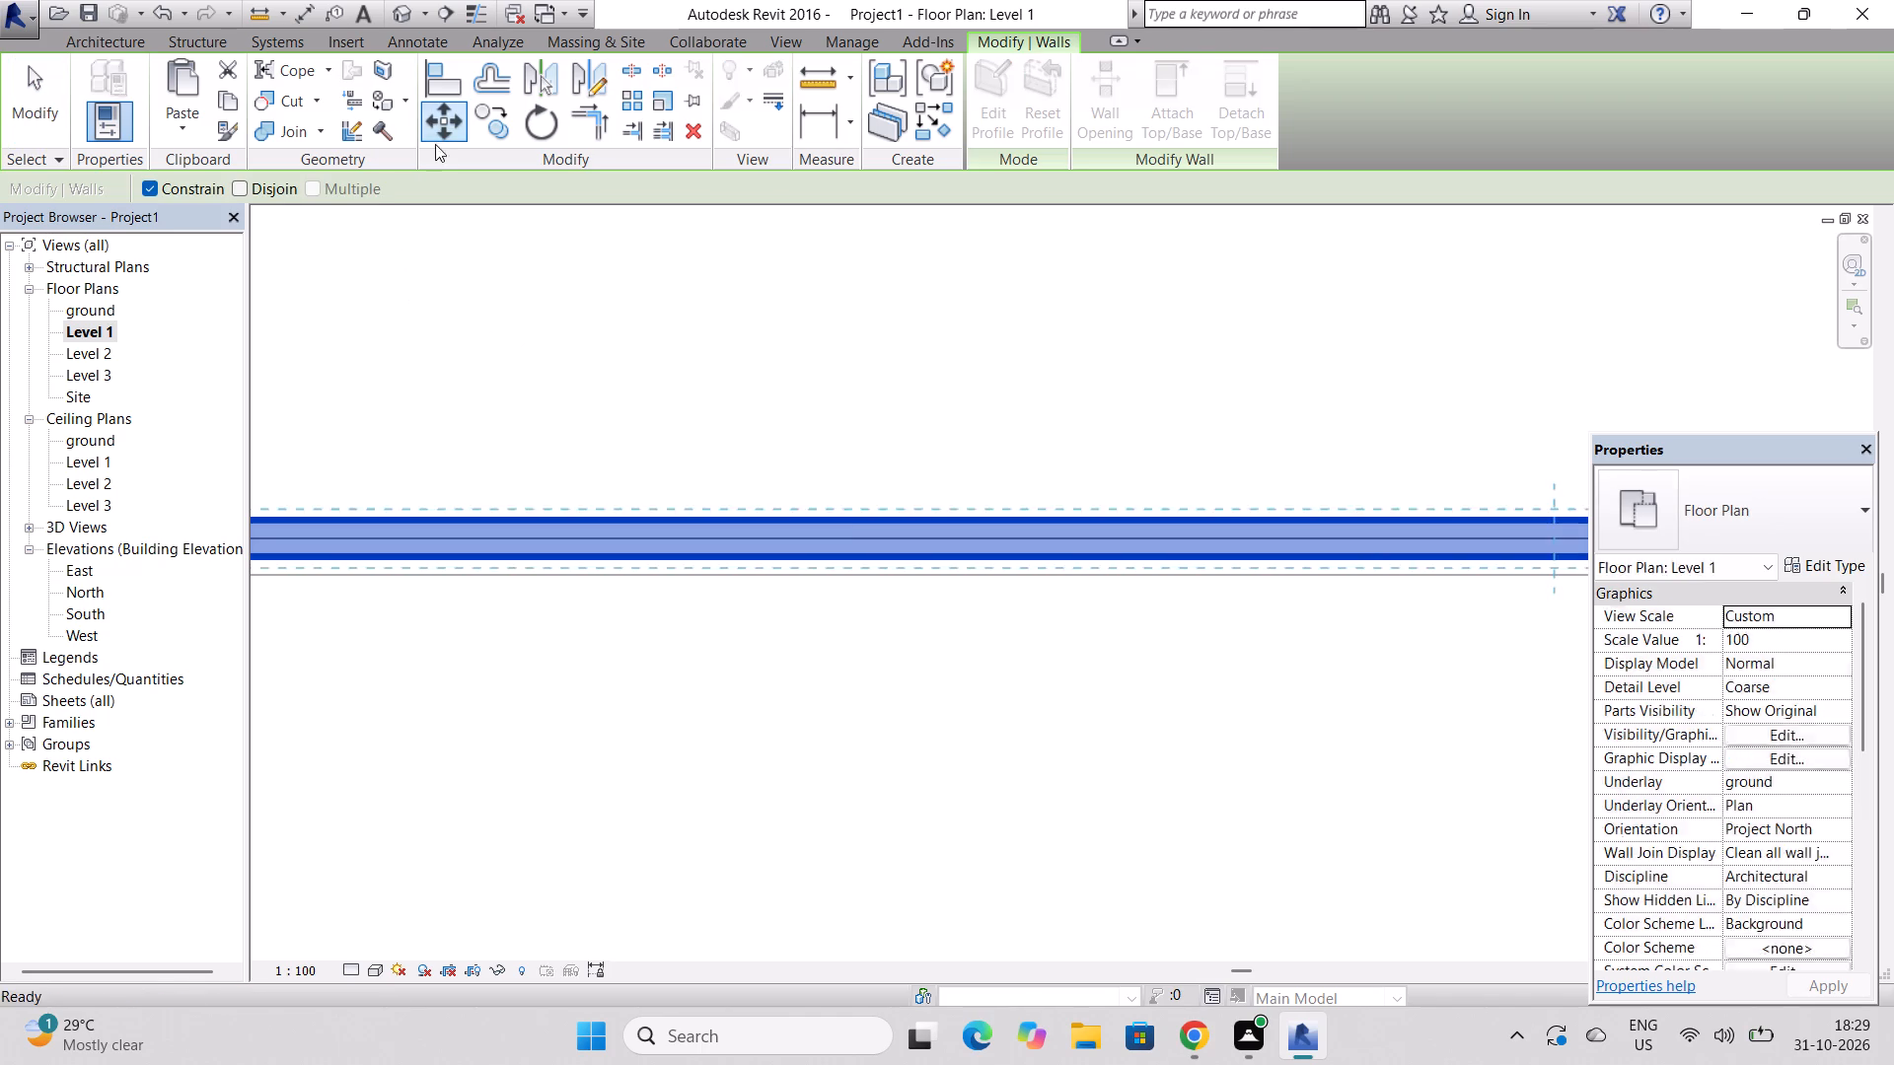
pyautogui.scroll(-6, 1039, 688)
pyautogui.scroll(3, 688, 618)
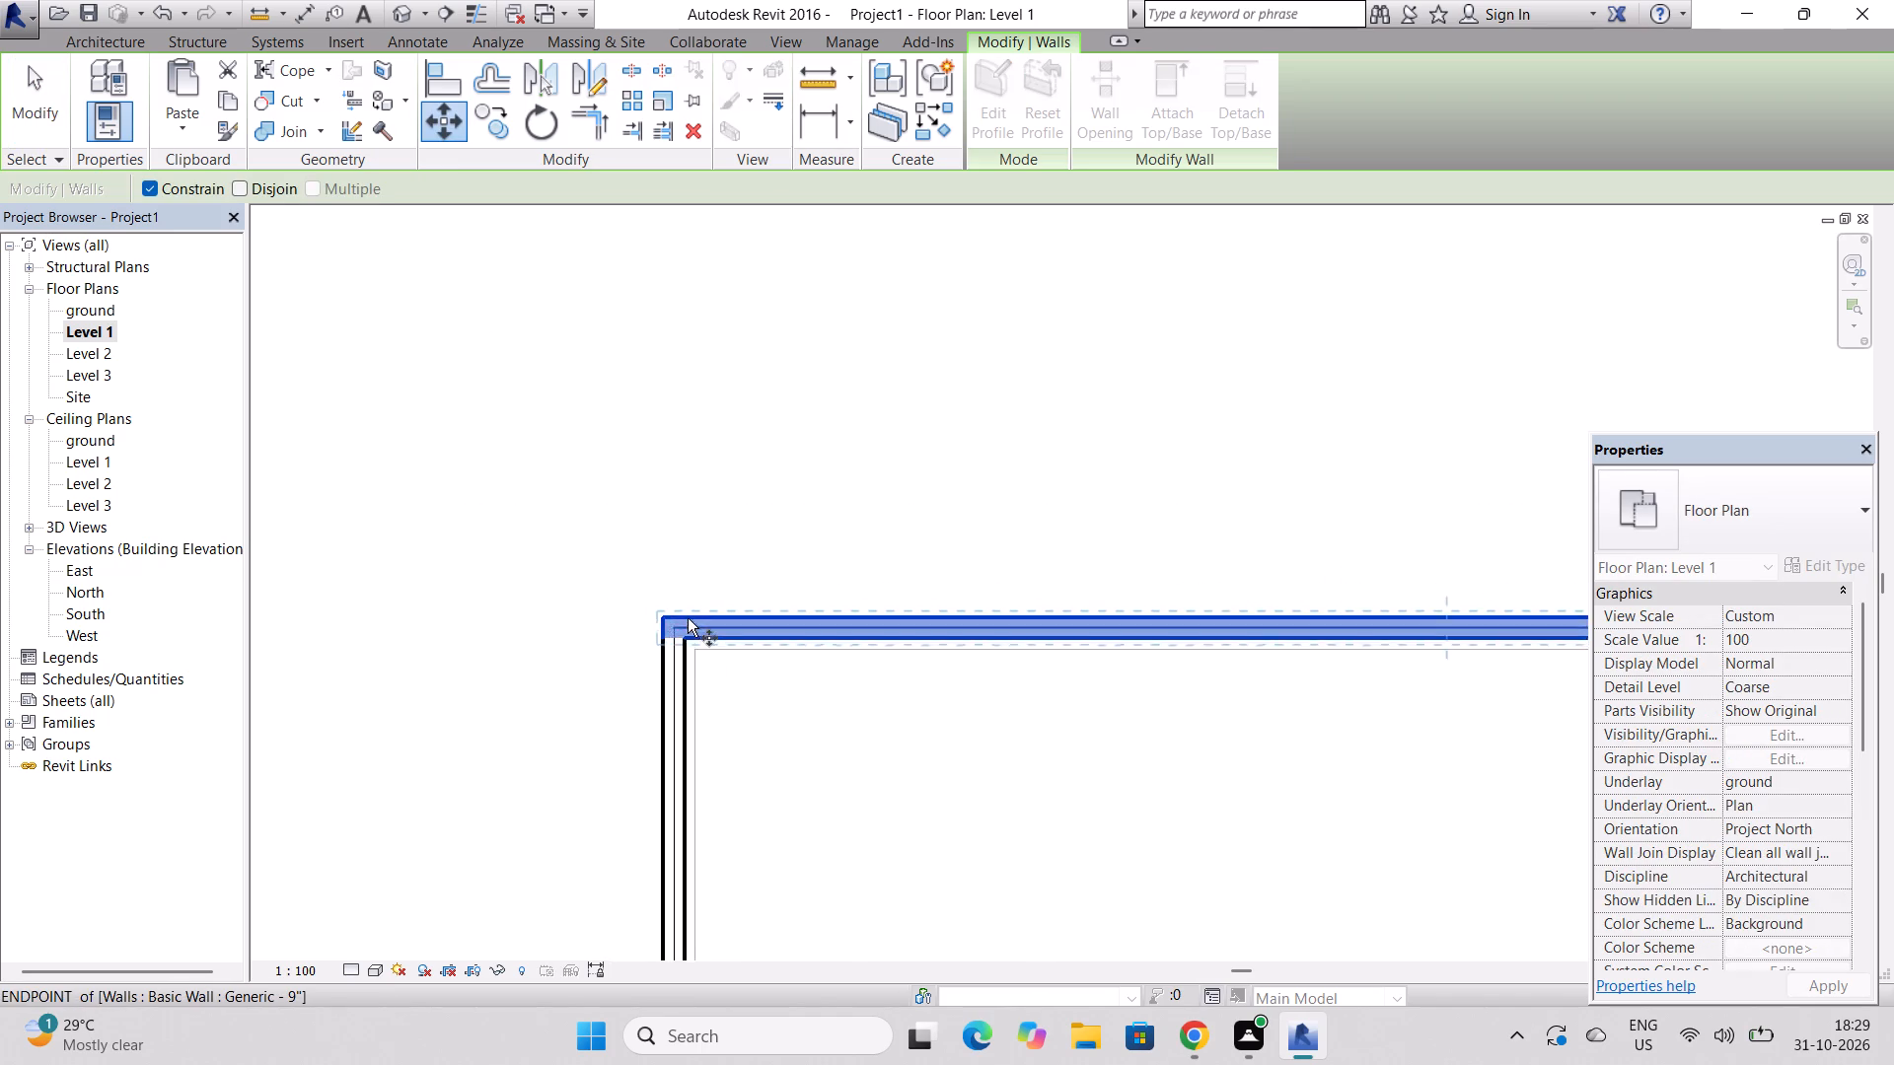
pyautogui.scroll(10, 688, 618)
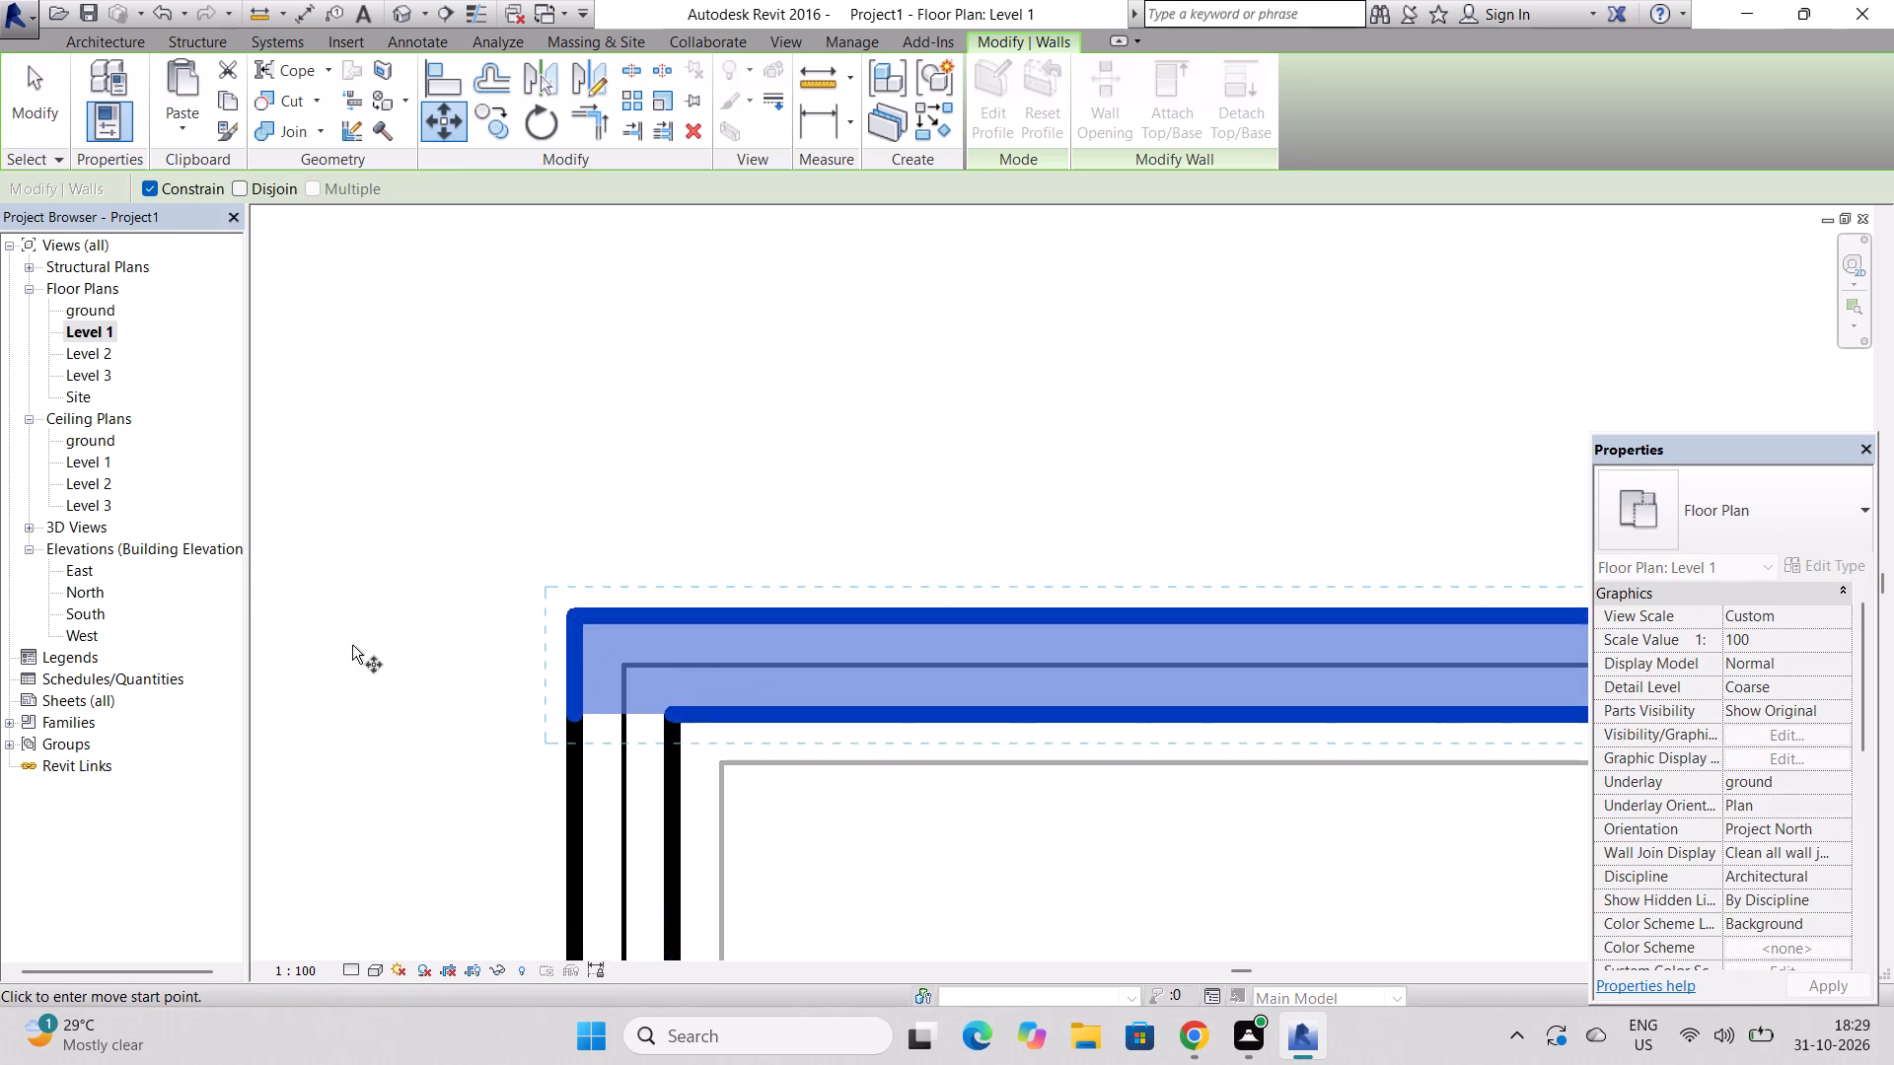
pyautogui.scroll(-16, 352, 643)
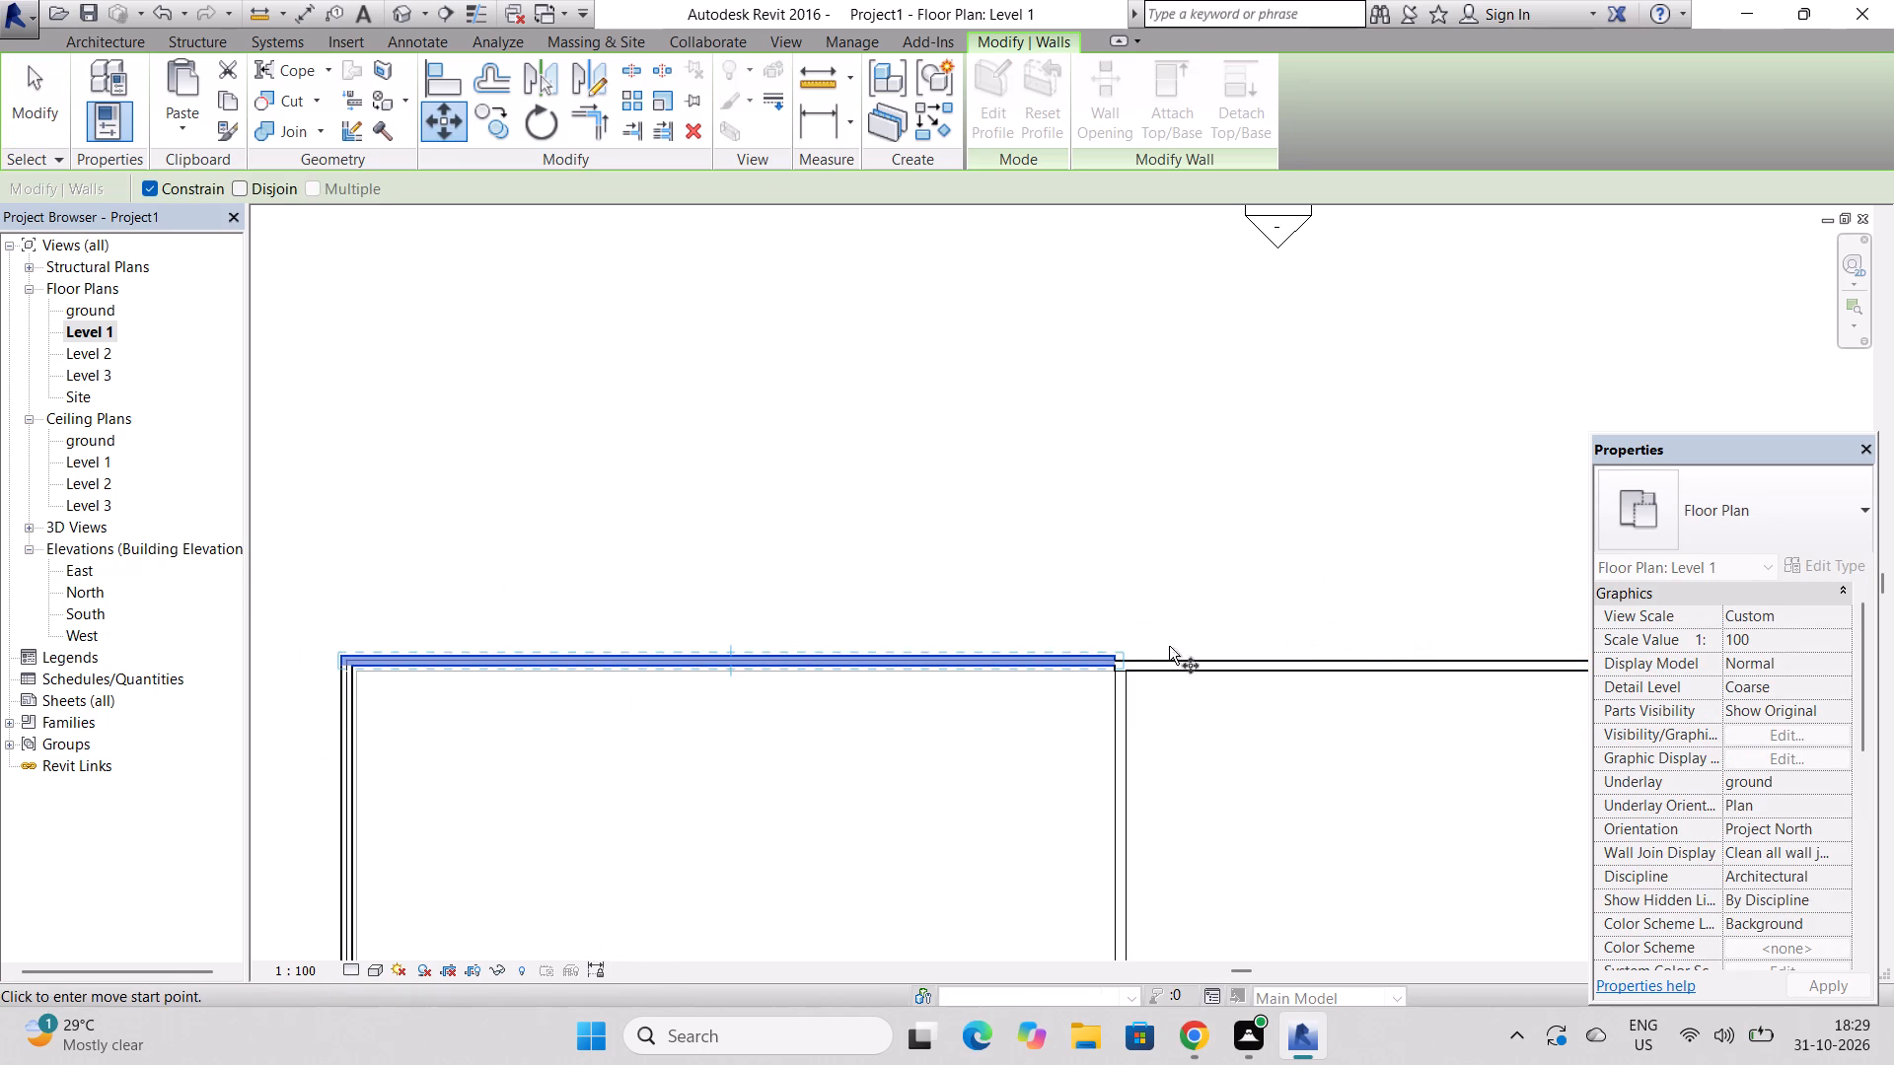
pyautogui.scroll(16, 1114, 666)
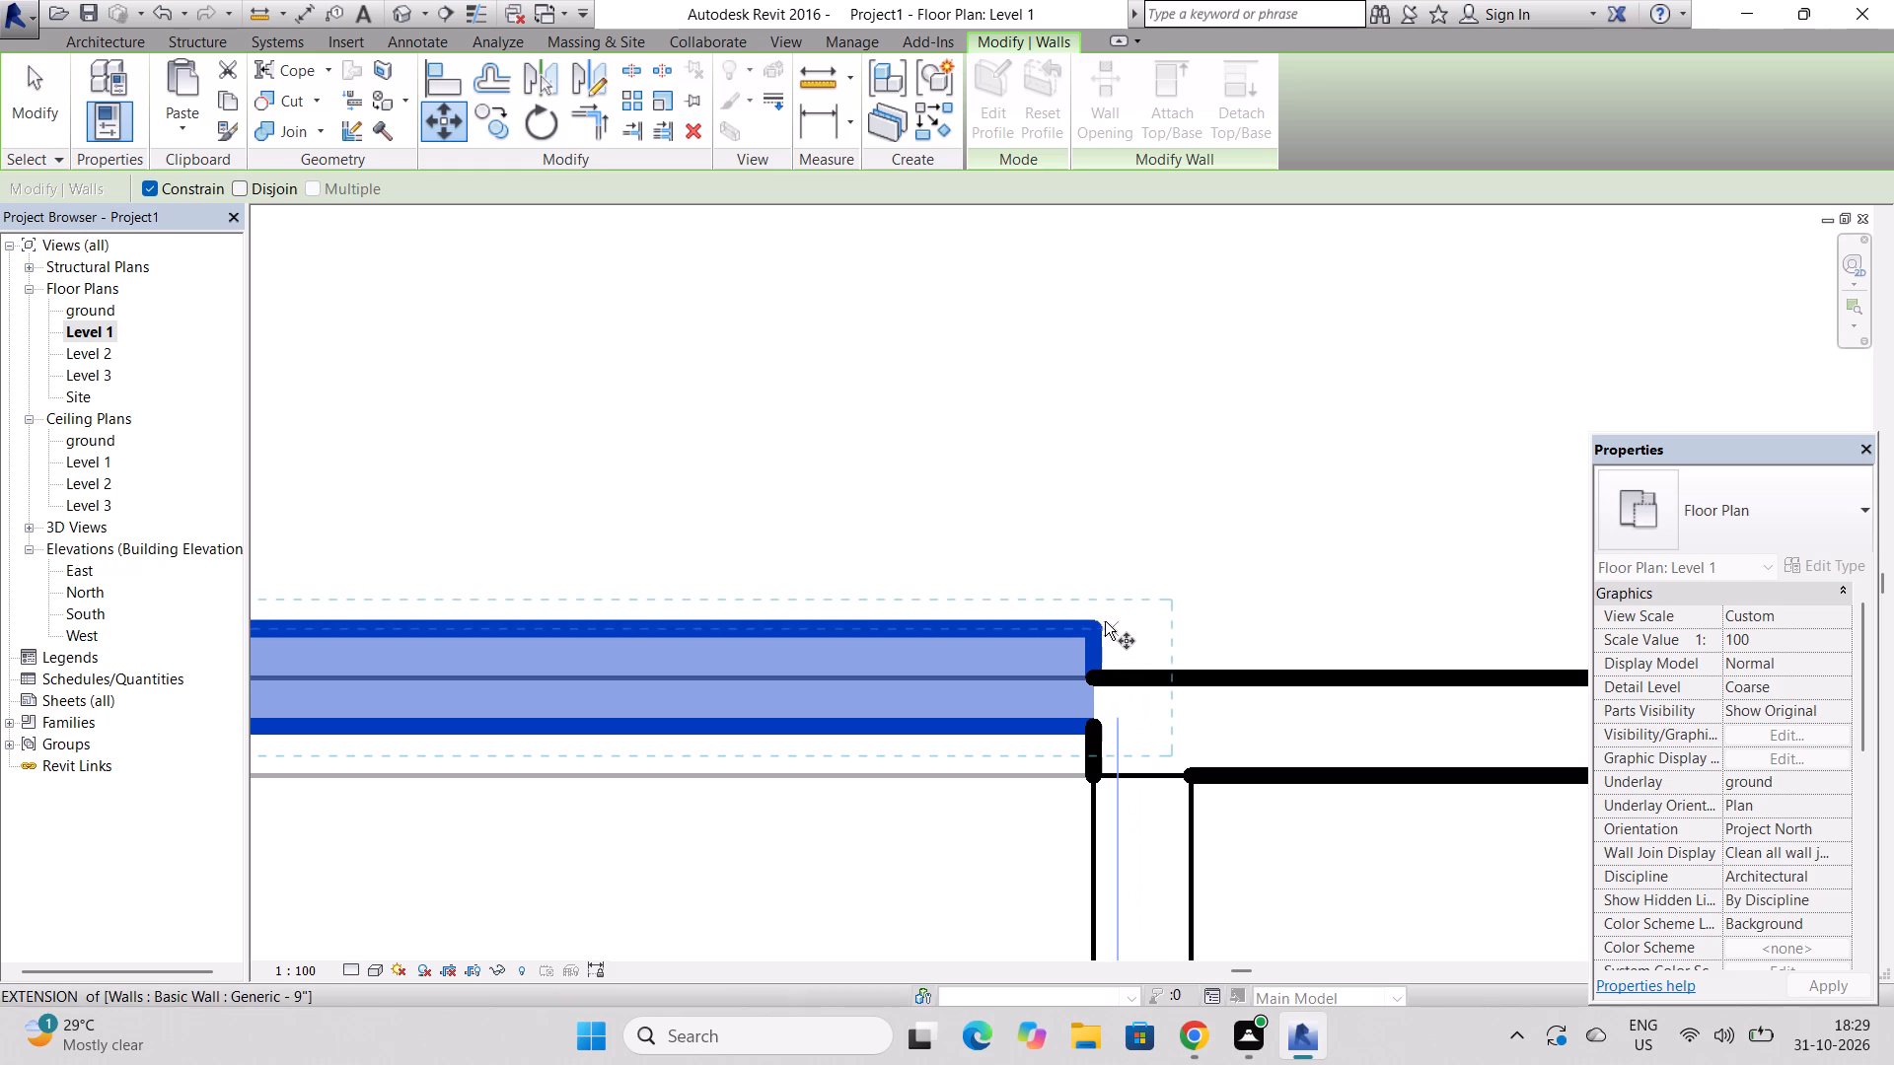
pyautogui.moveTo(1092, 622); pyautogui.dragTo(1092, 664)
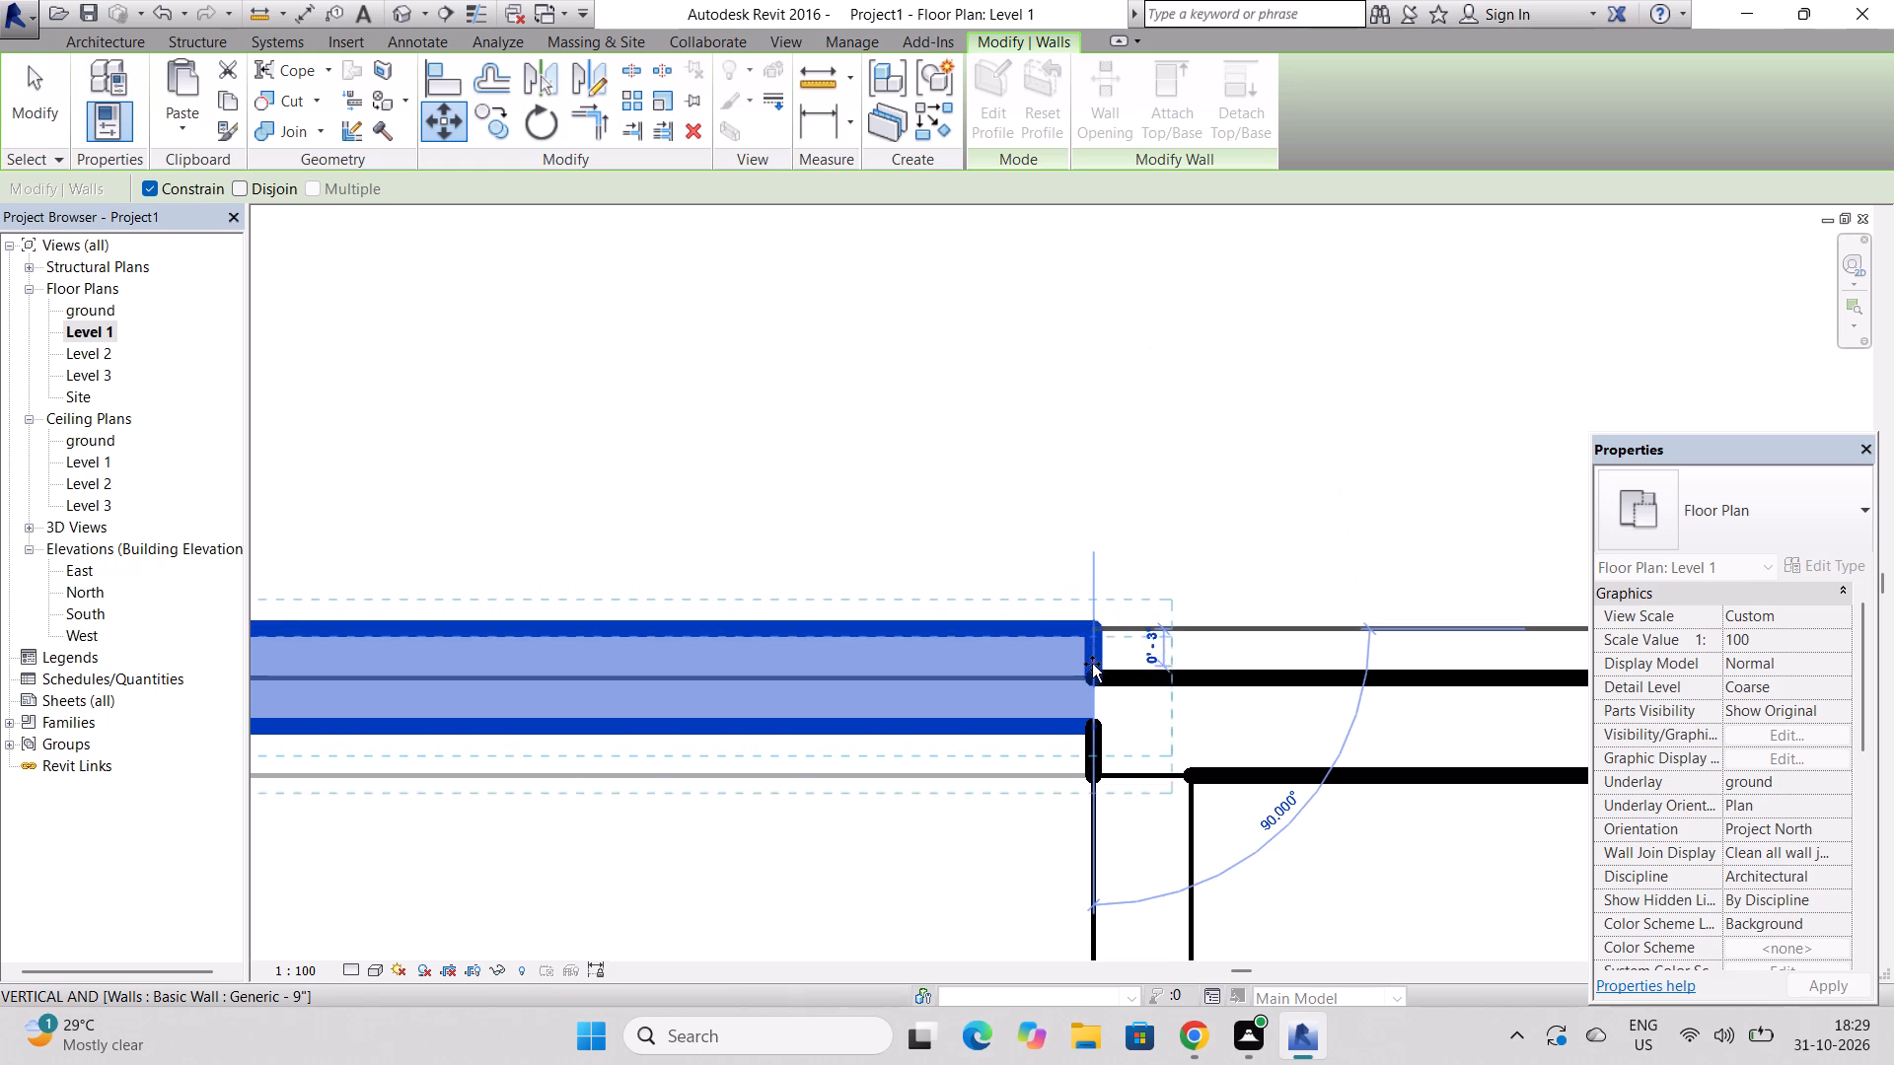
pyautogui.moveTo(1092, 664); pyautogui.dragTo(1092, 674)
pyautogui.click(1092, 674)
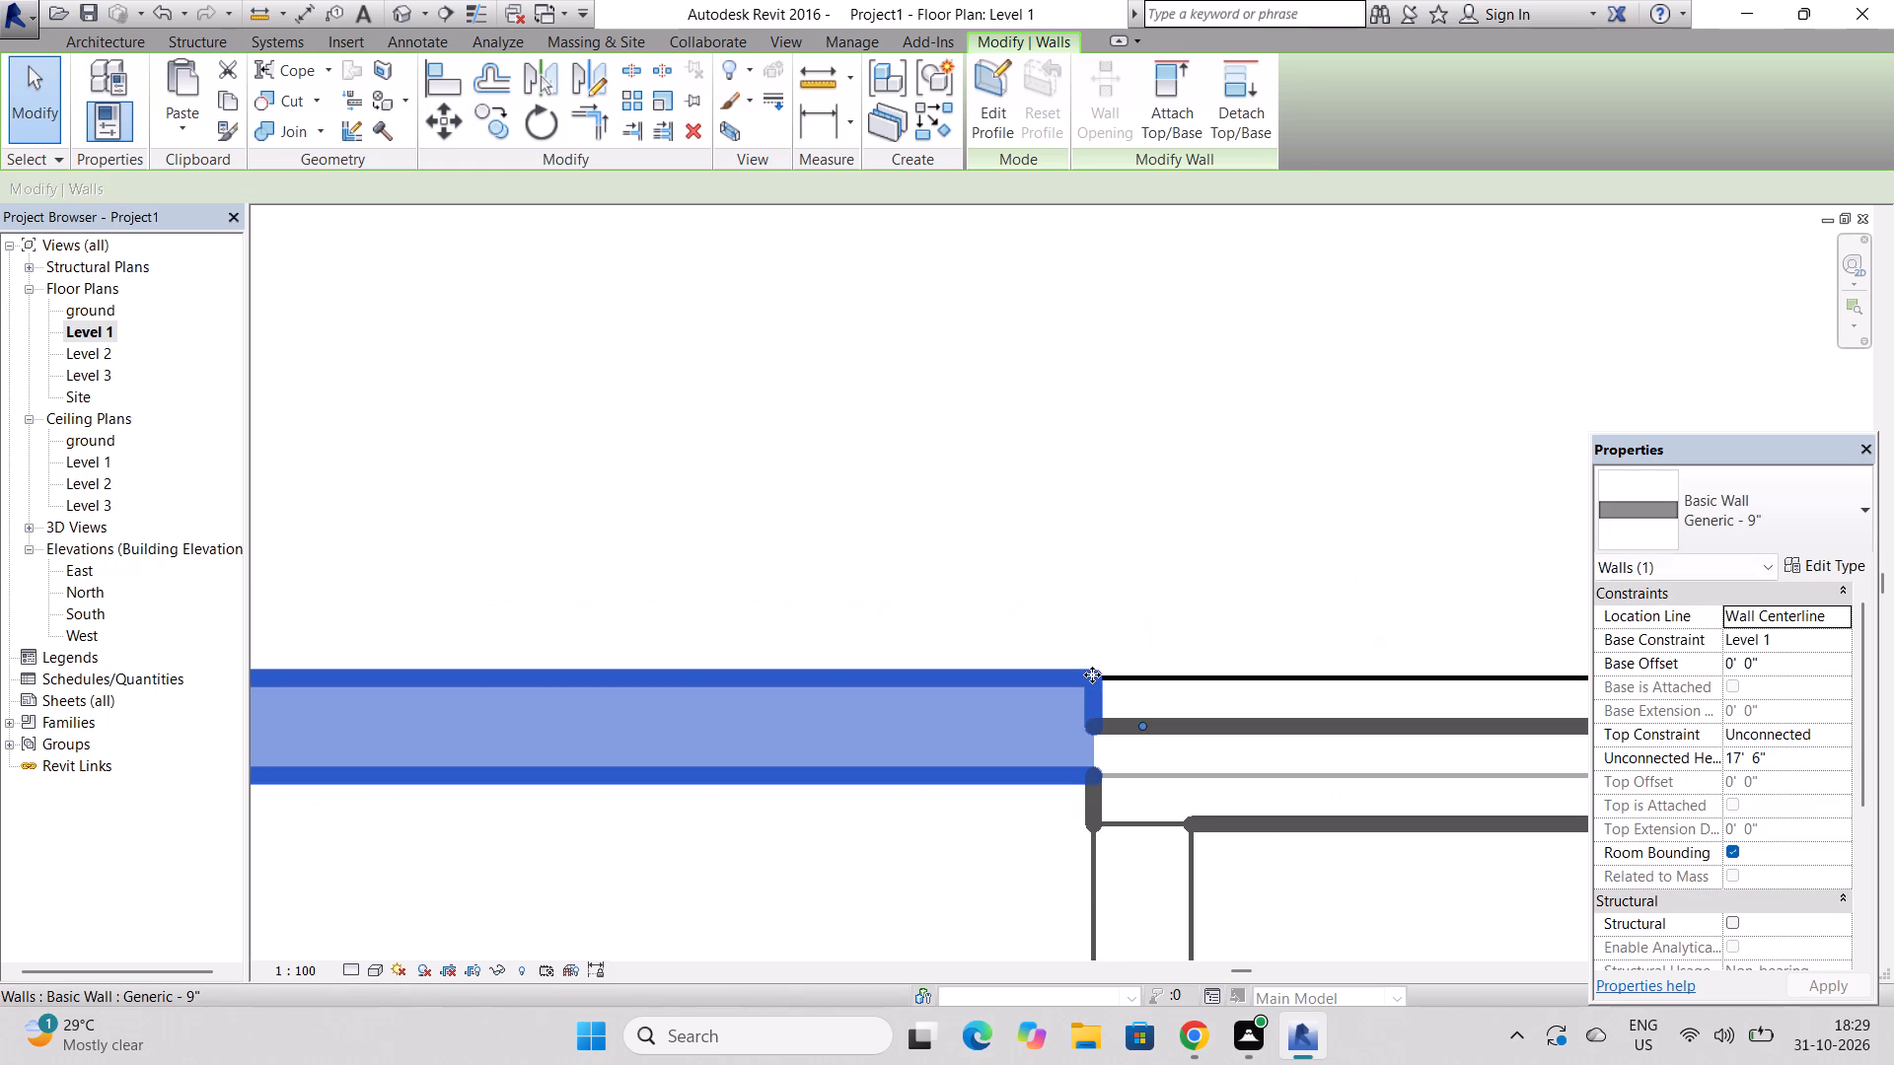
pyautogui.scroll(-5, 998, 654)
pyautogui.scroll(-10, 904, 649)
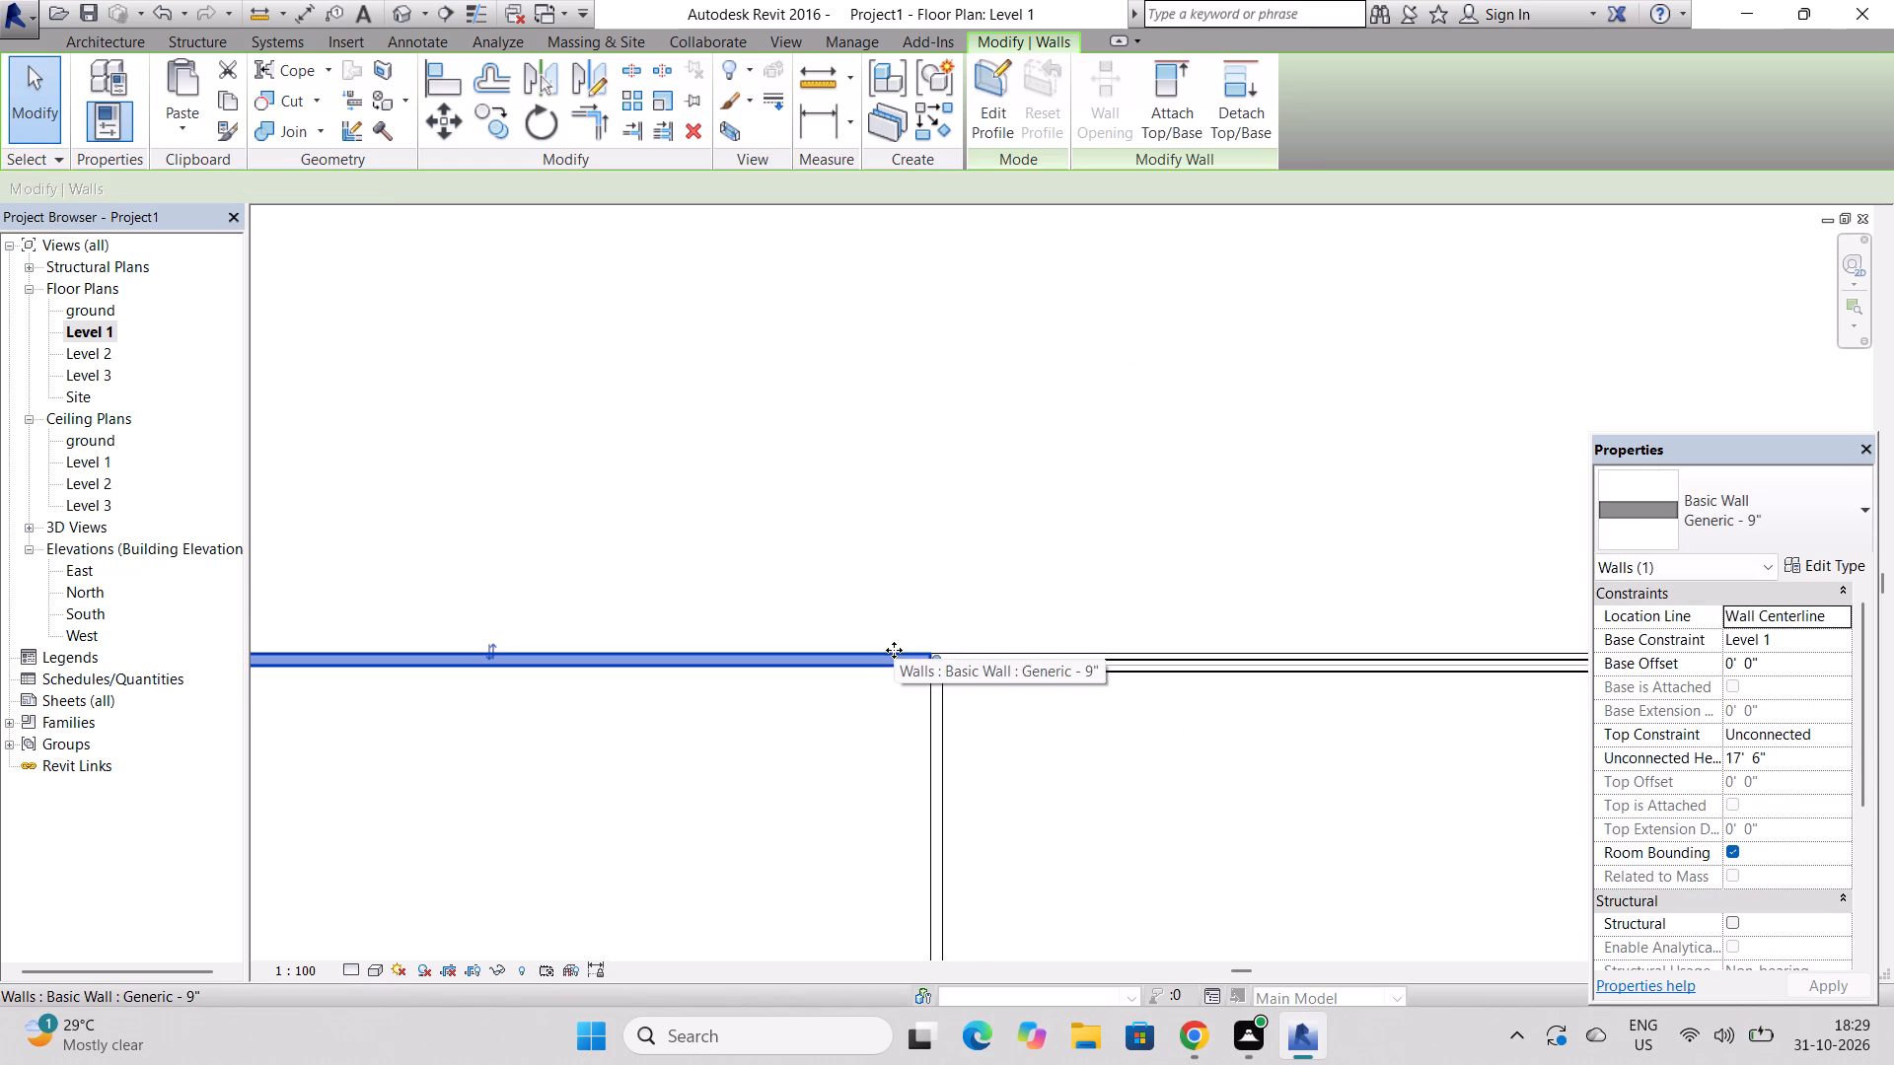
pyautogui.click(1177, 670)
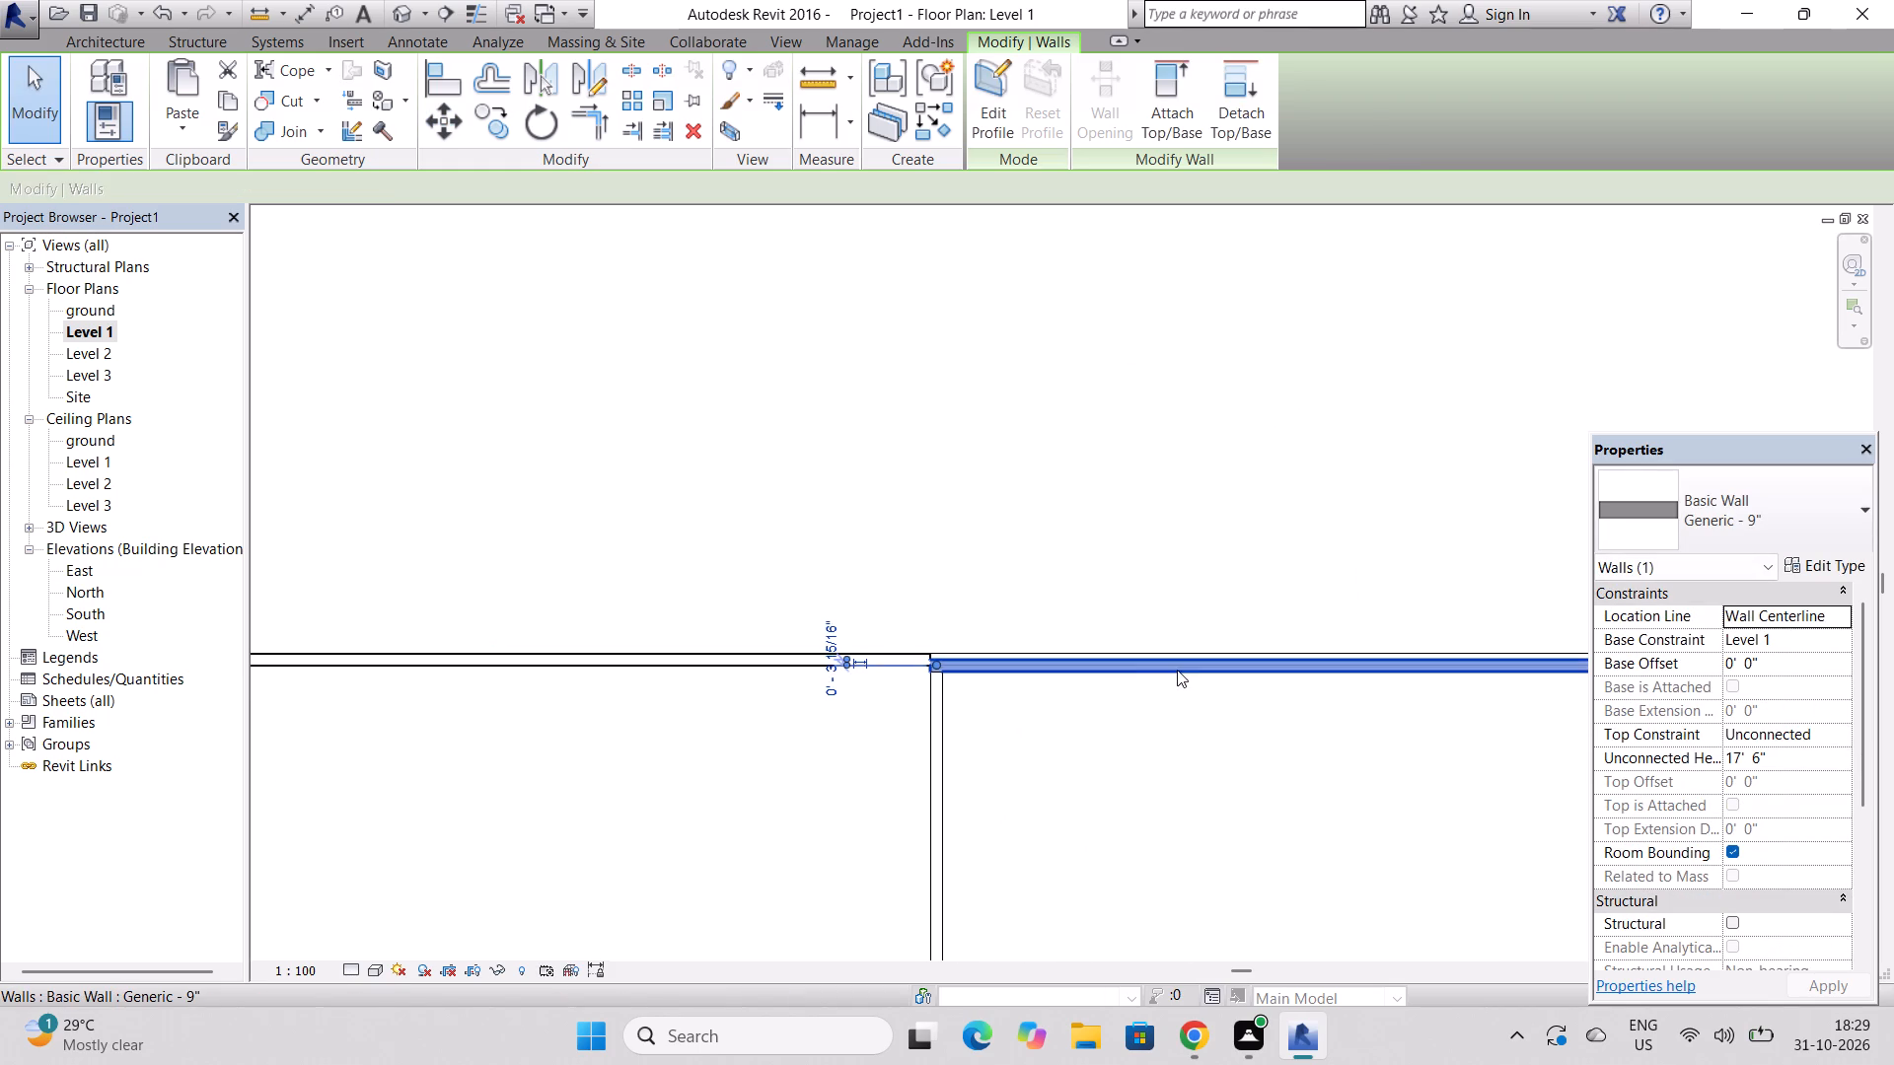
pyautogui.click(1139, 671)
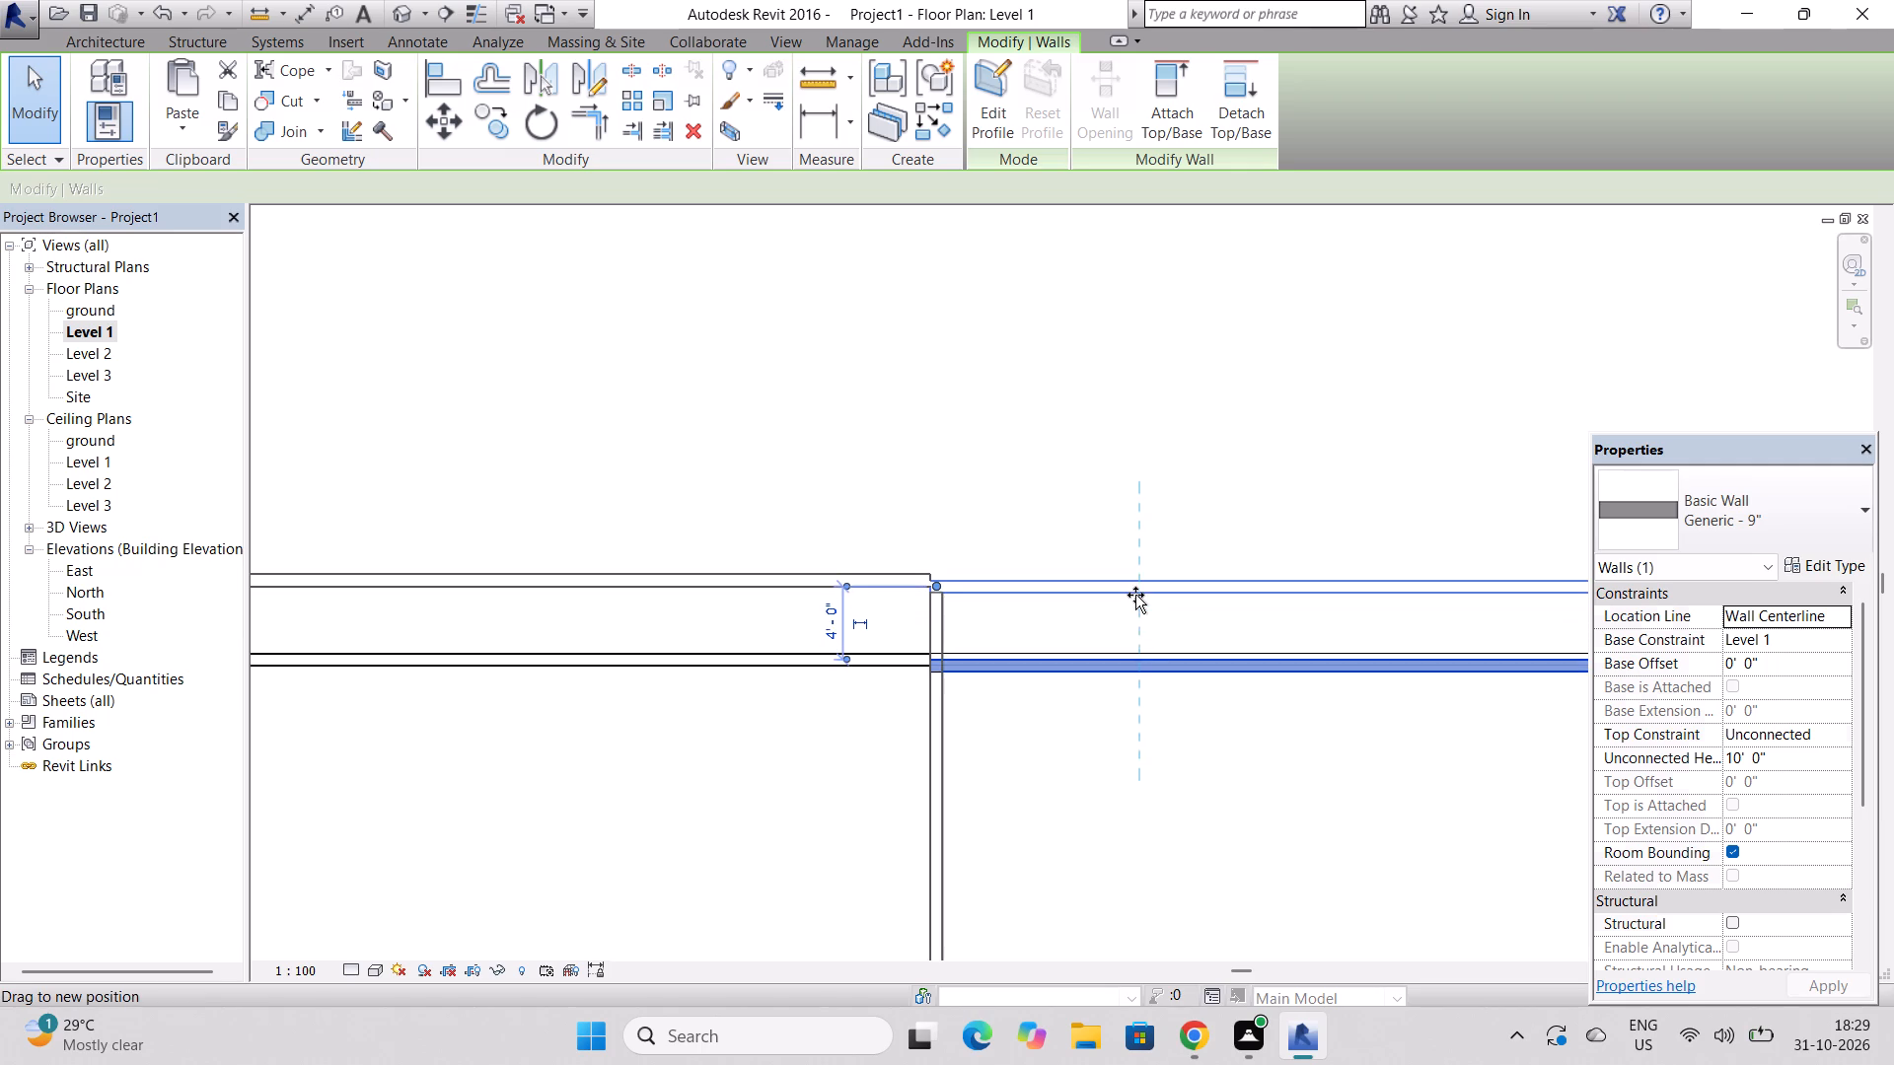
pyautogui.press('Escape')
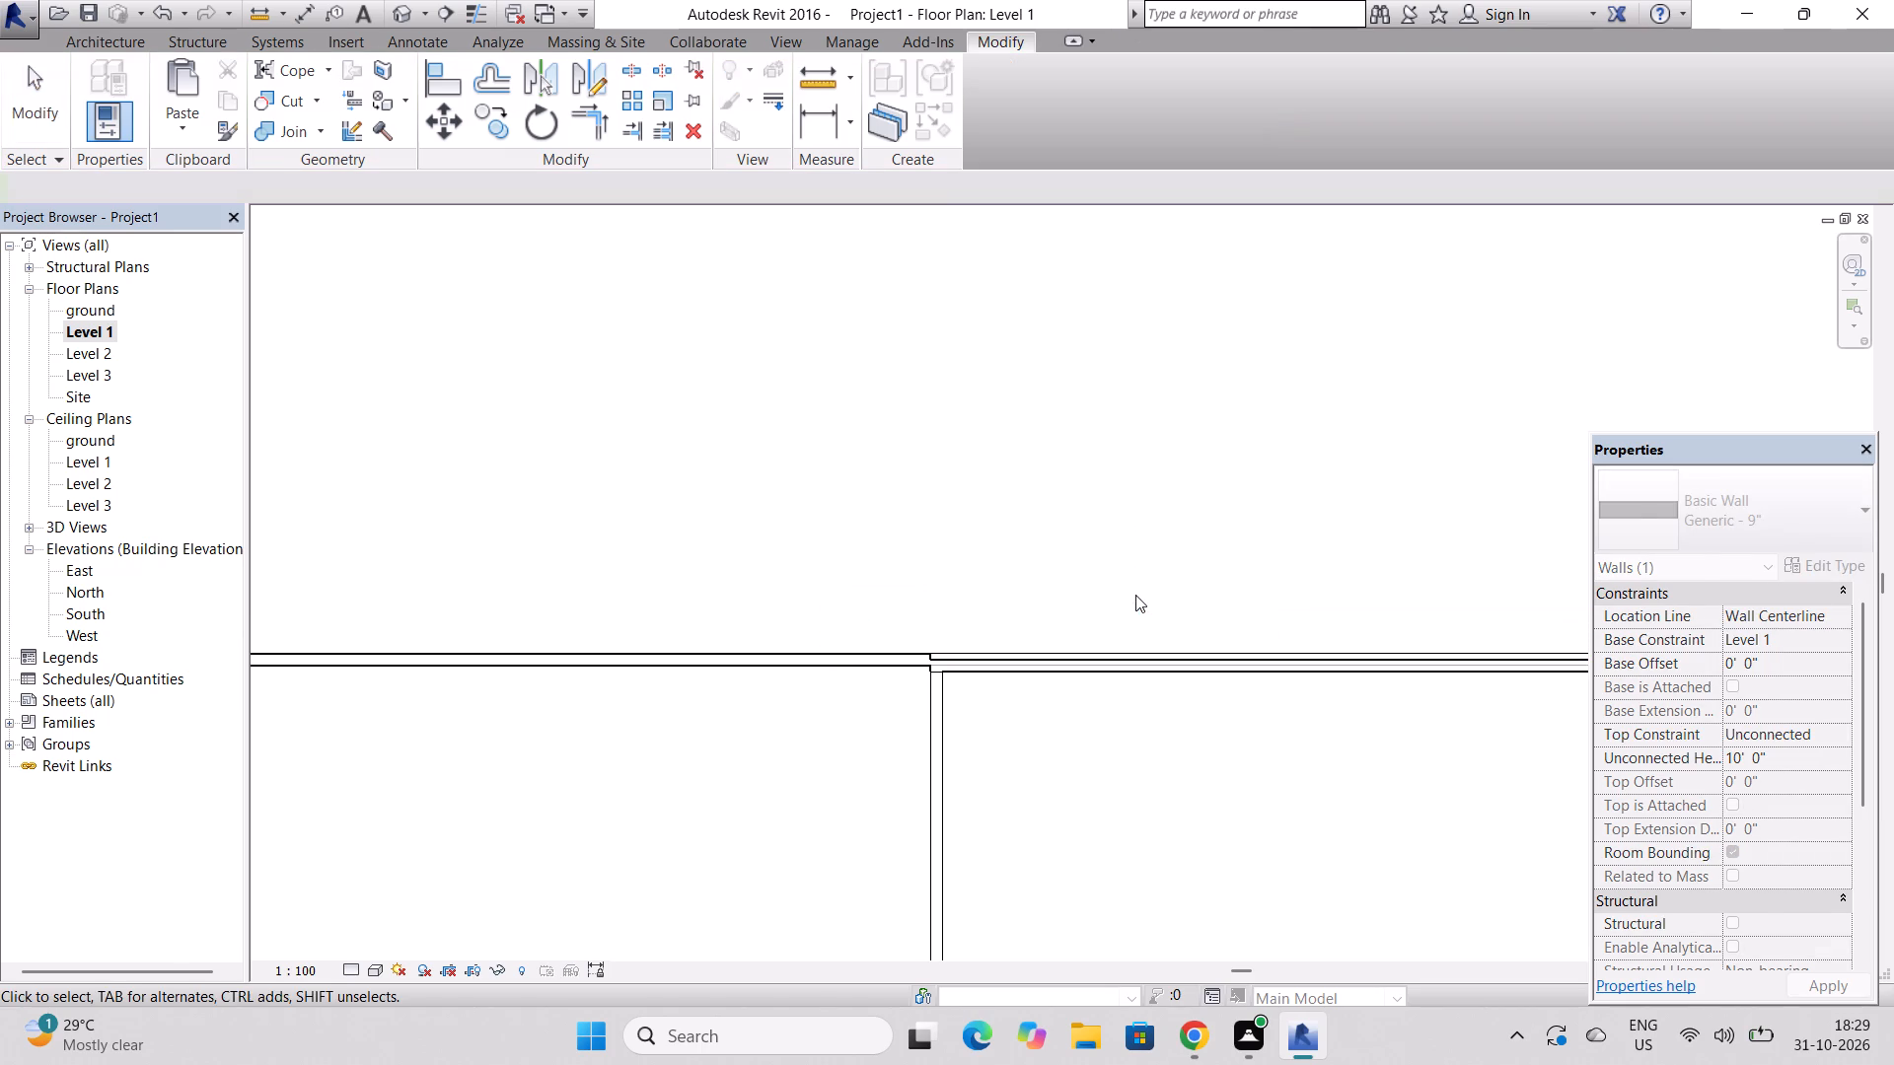
# Delete the stepped-out rear wall section behind the smaller corner room.
pyautogui.scroll(-4, 911, 642)
pyautogui.scroll(5, 735, 688)
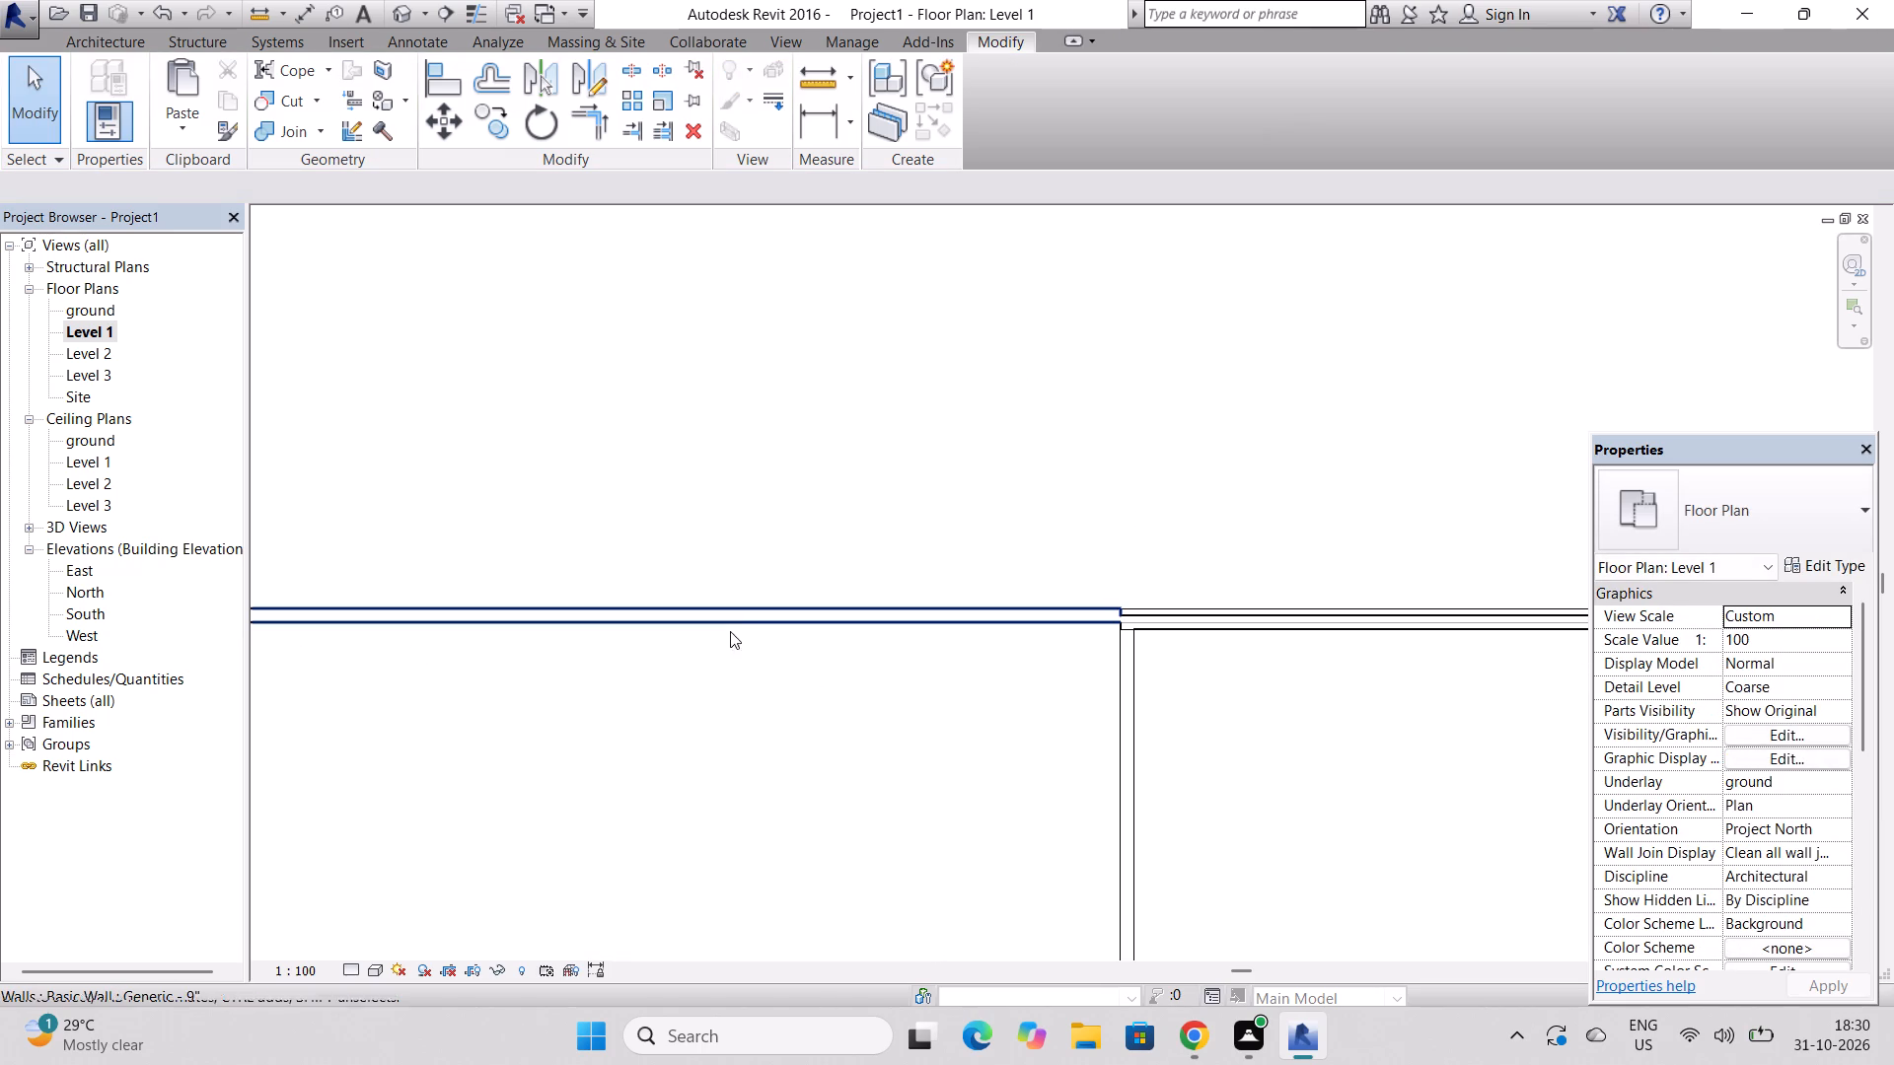
pyautogui.click(746, 614)
pyautogui.press('Delete')
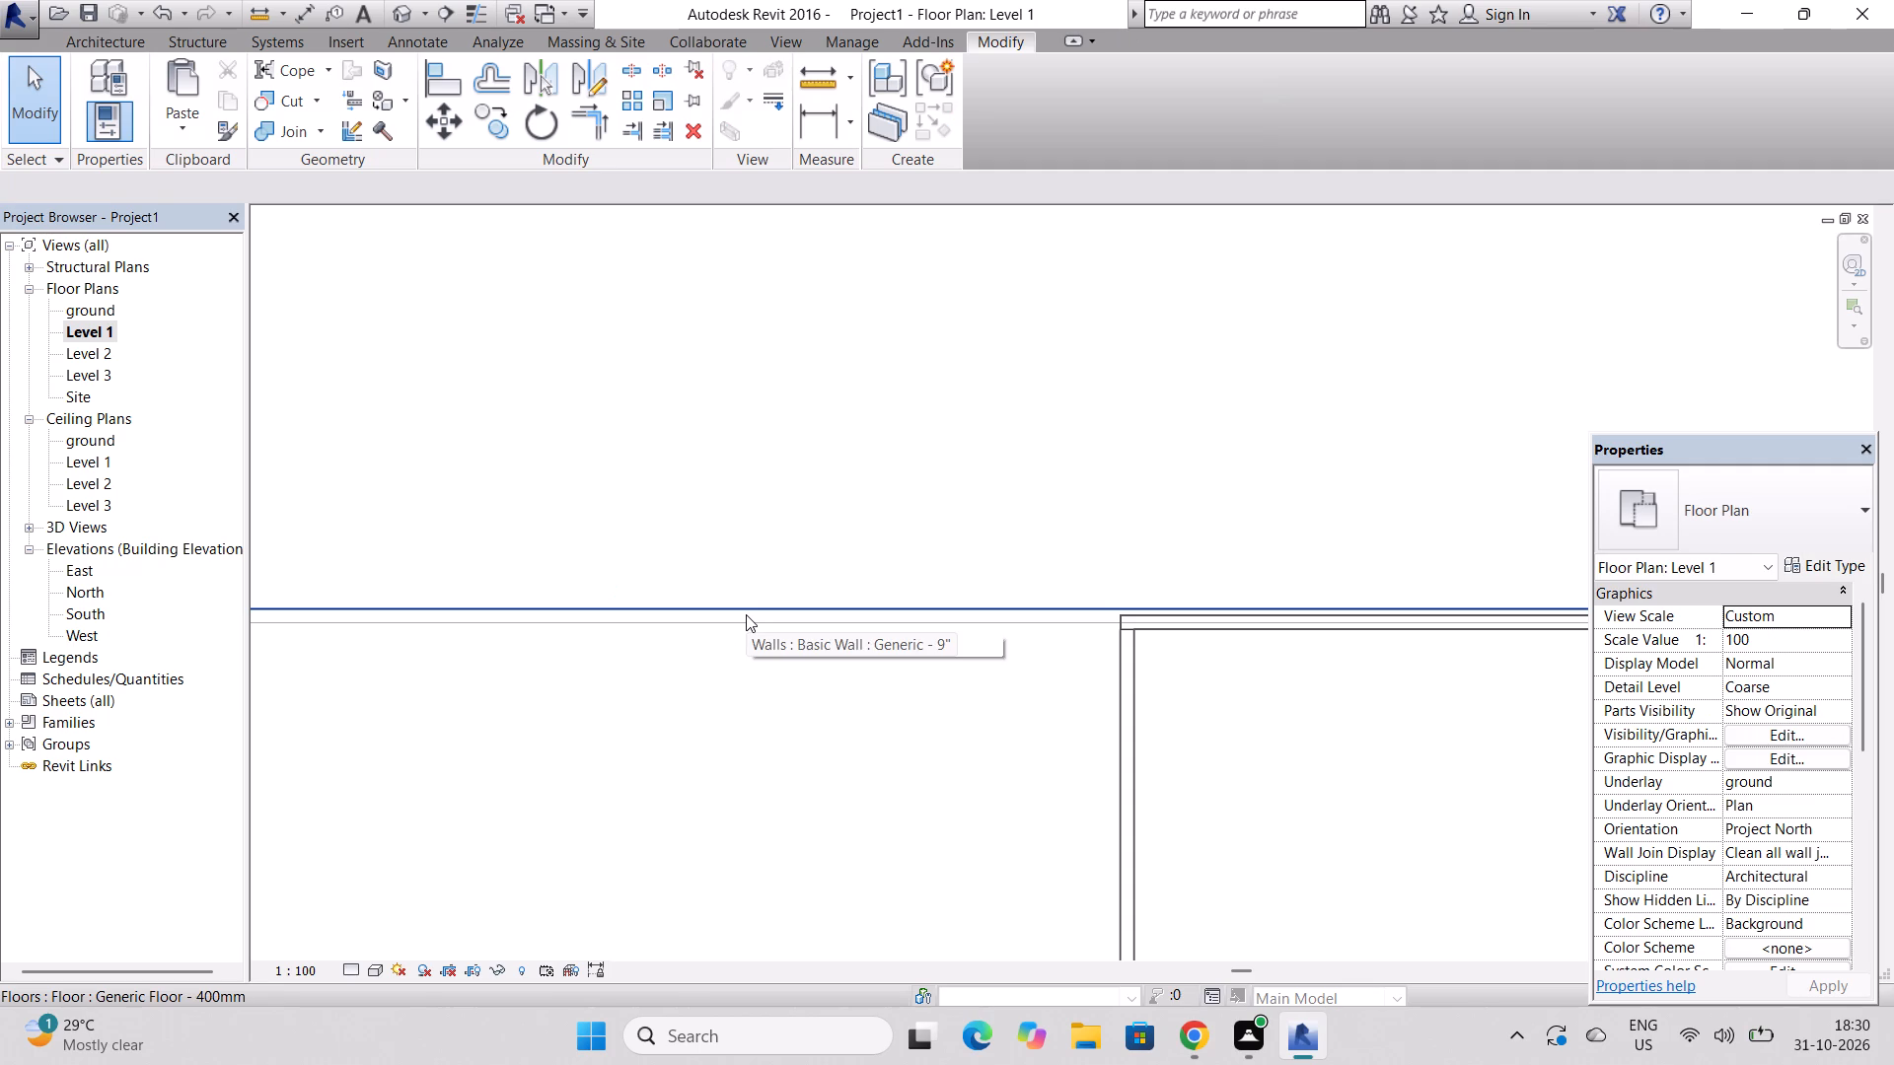
# Move the remaining rear wall outward so its outer face is flush with the floor edge.
pyautogui.scroll(4, 1196, 626)
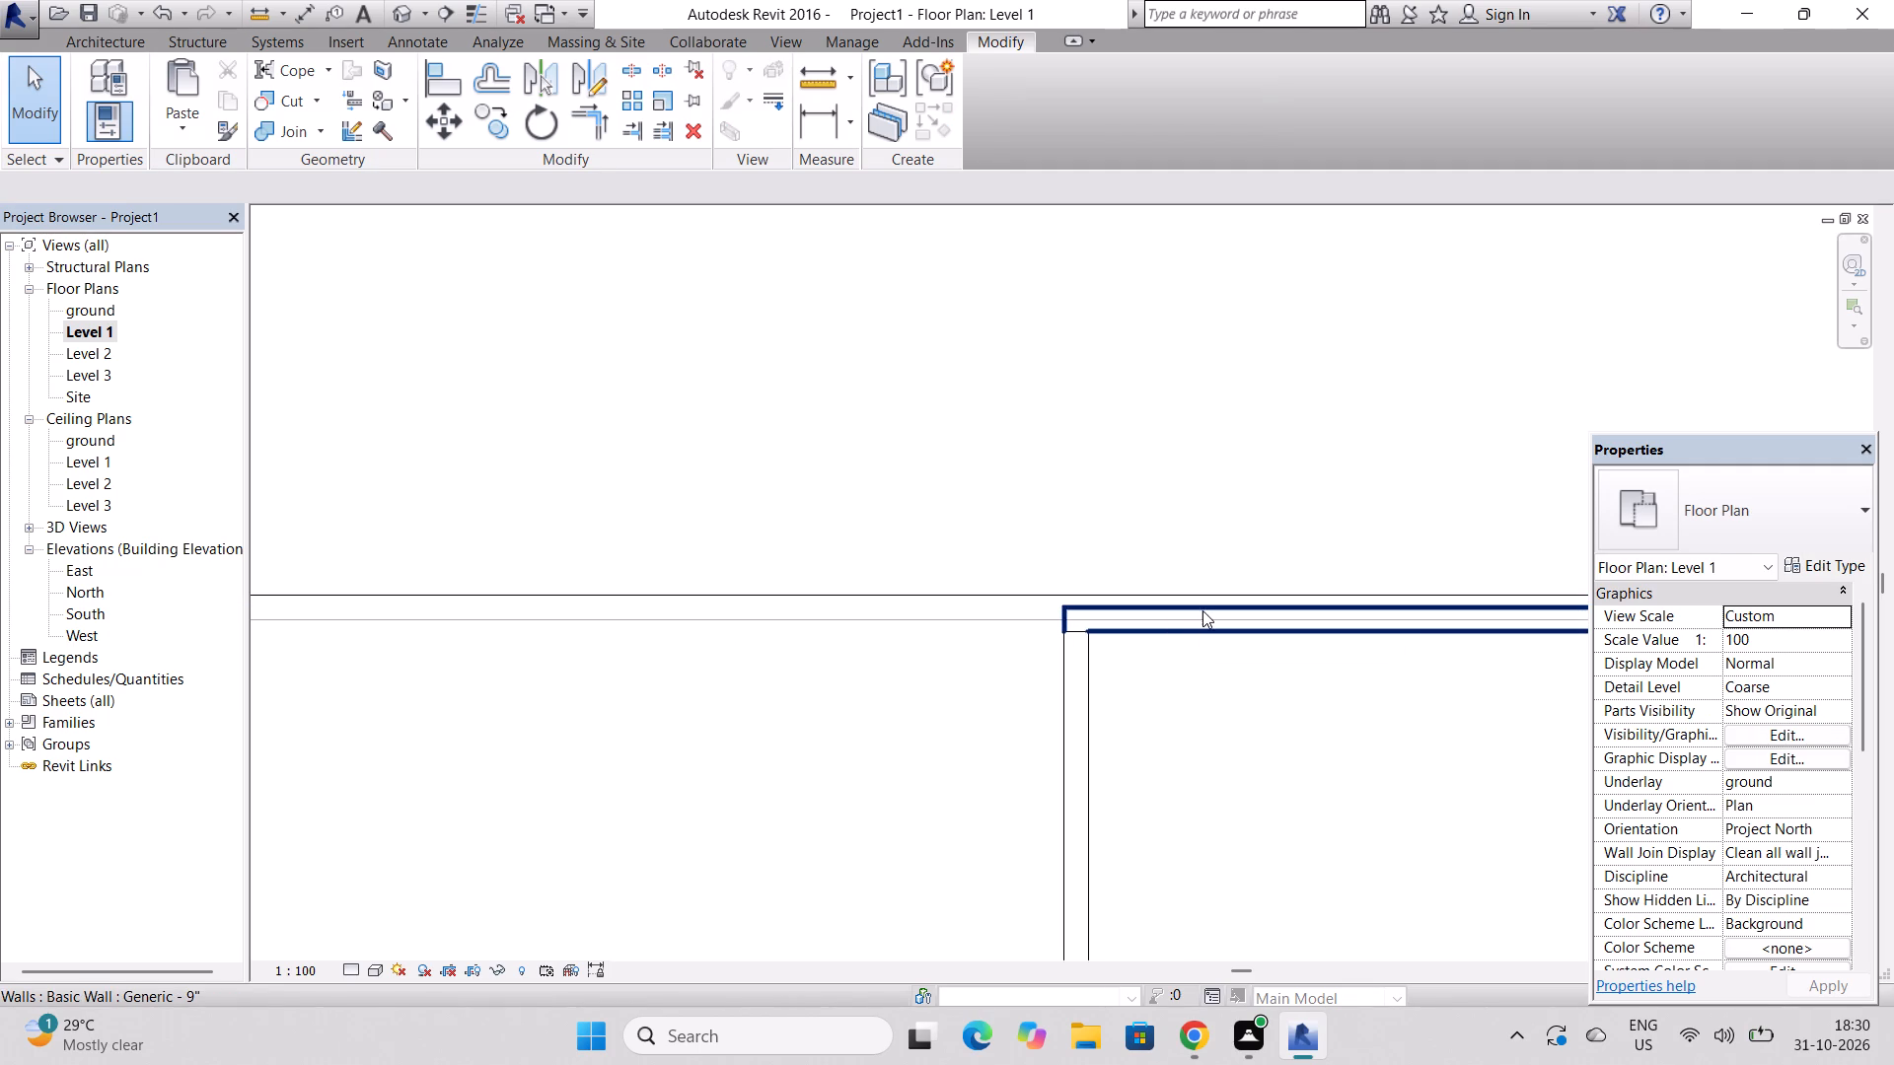
pyautogui.click(1202, 608)
pyautogui.moveTo(1202, 604); pyautogui.dragTo(1199, 545)
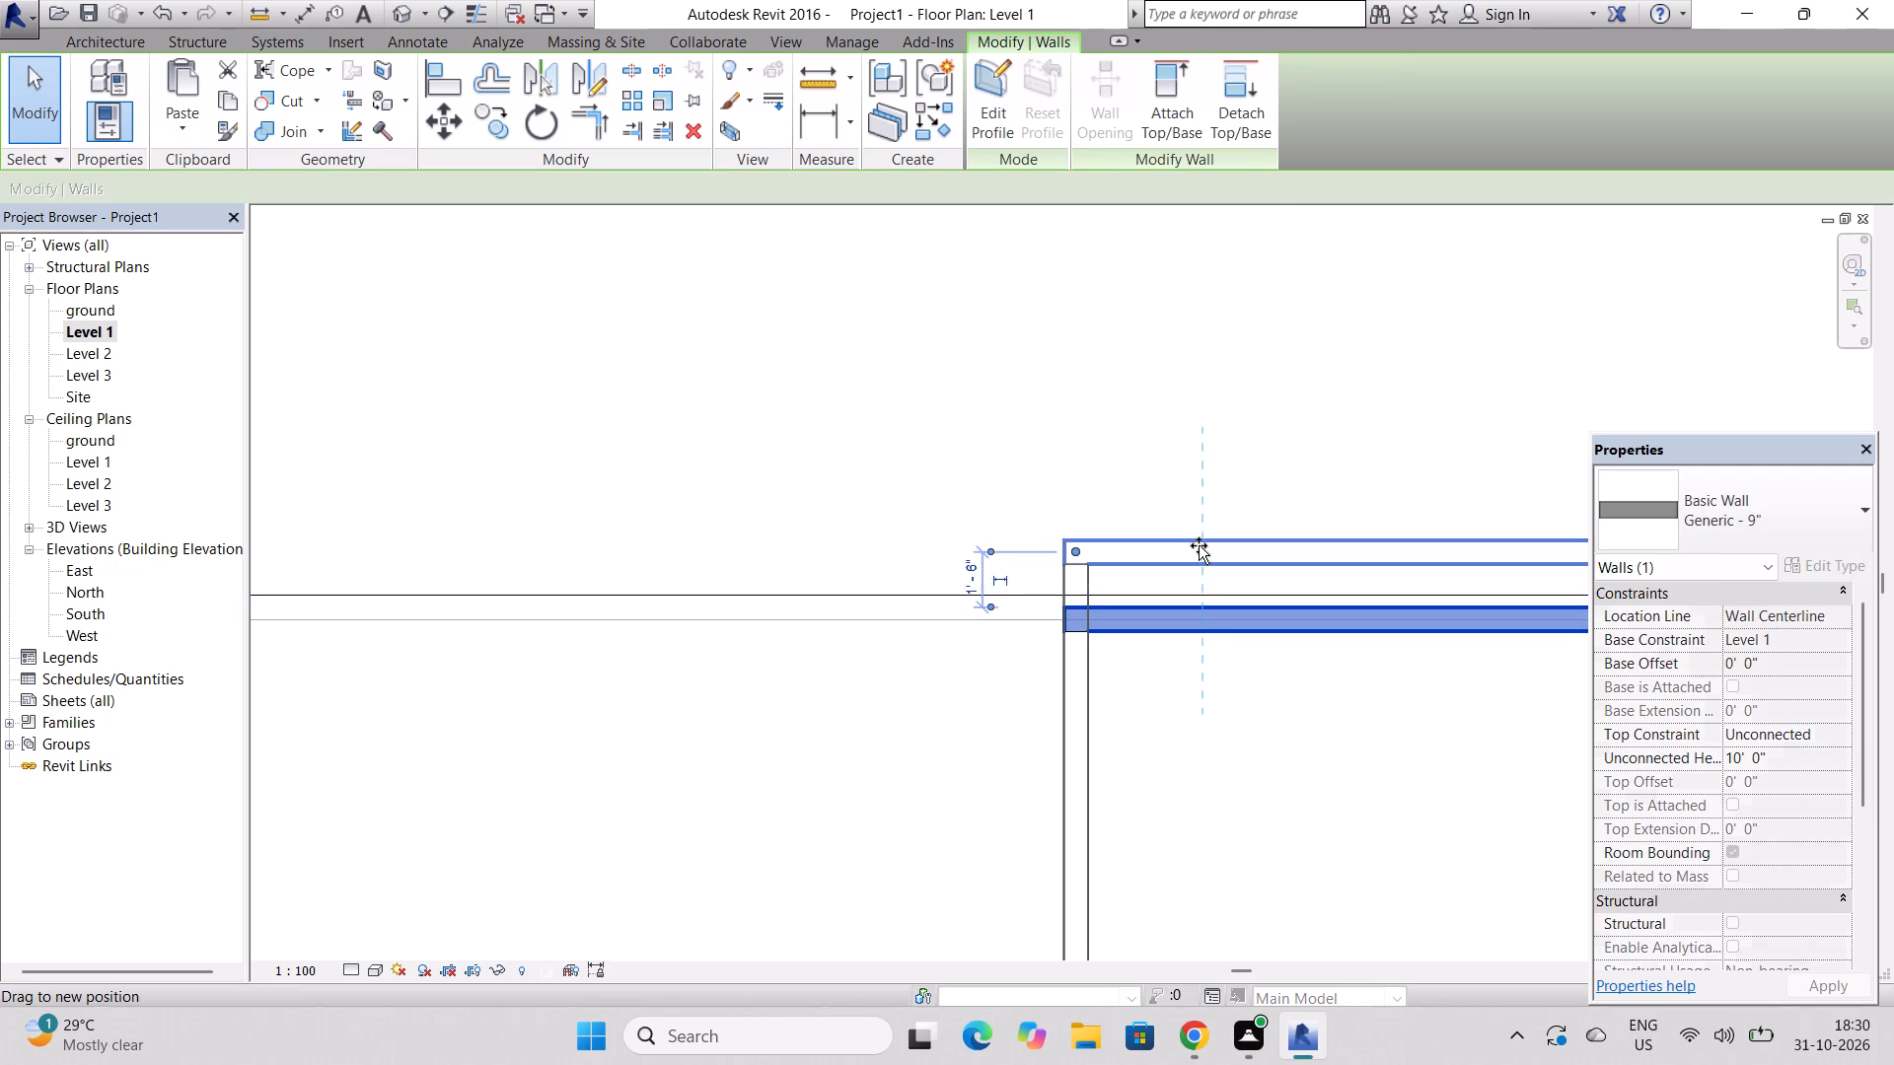
pyautogui.moveTo(1199, 545); pyautogui.dragTo(1196, 592)
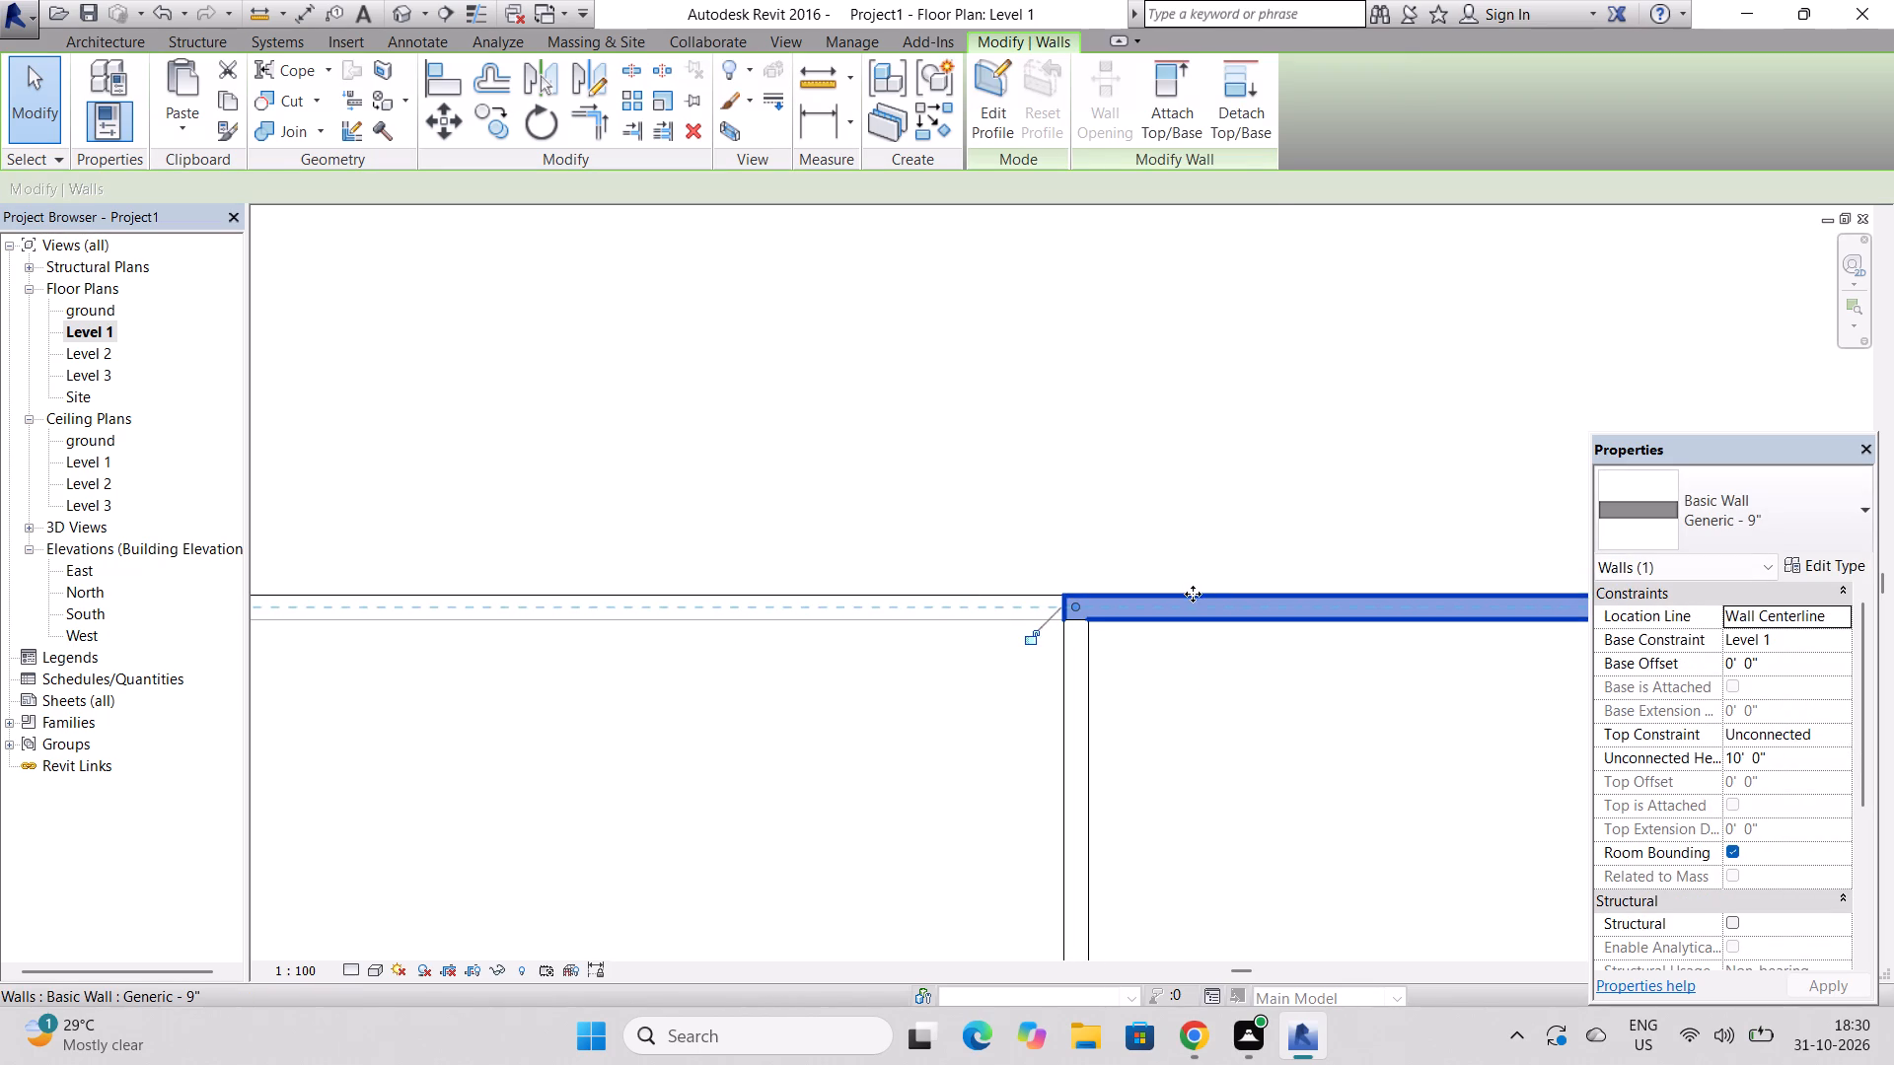
pyautogui.scroll(-5, 1193, 595)
pyautogui.press('Escape')
# Extend the rear wall's free end along the floor edge, across the smaller corner room to the outer side wall.
pyautogui.scroll(-3, 1190, 597)
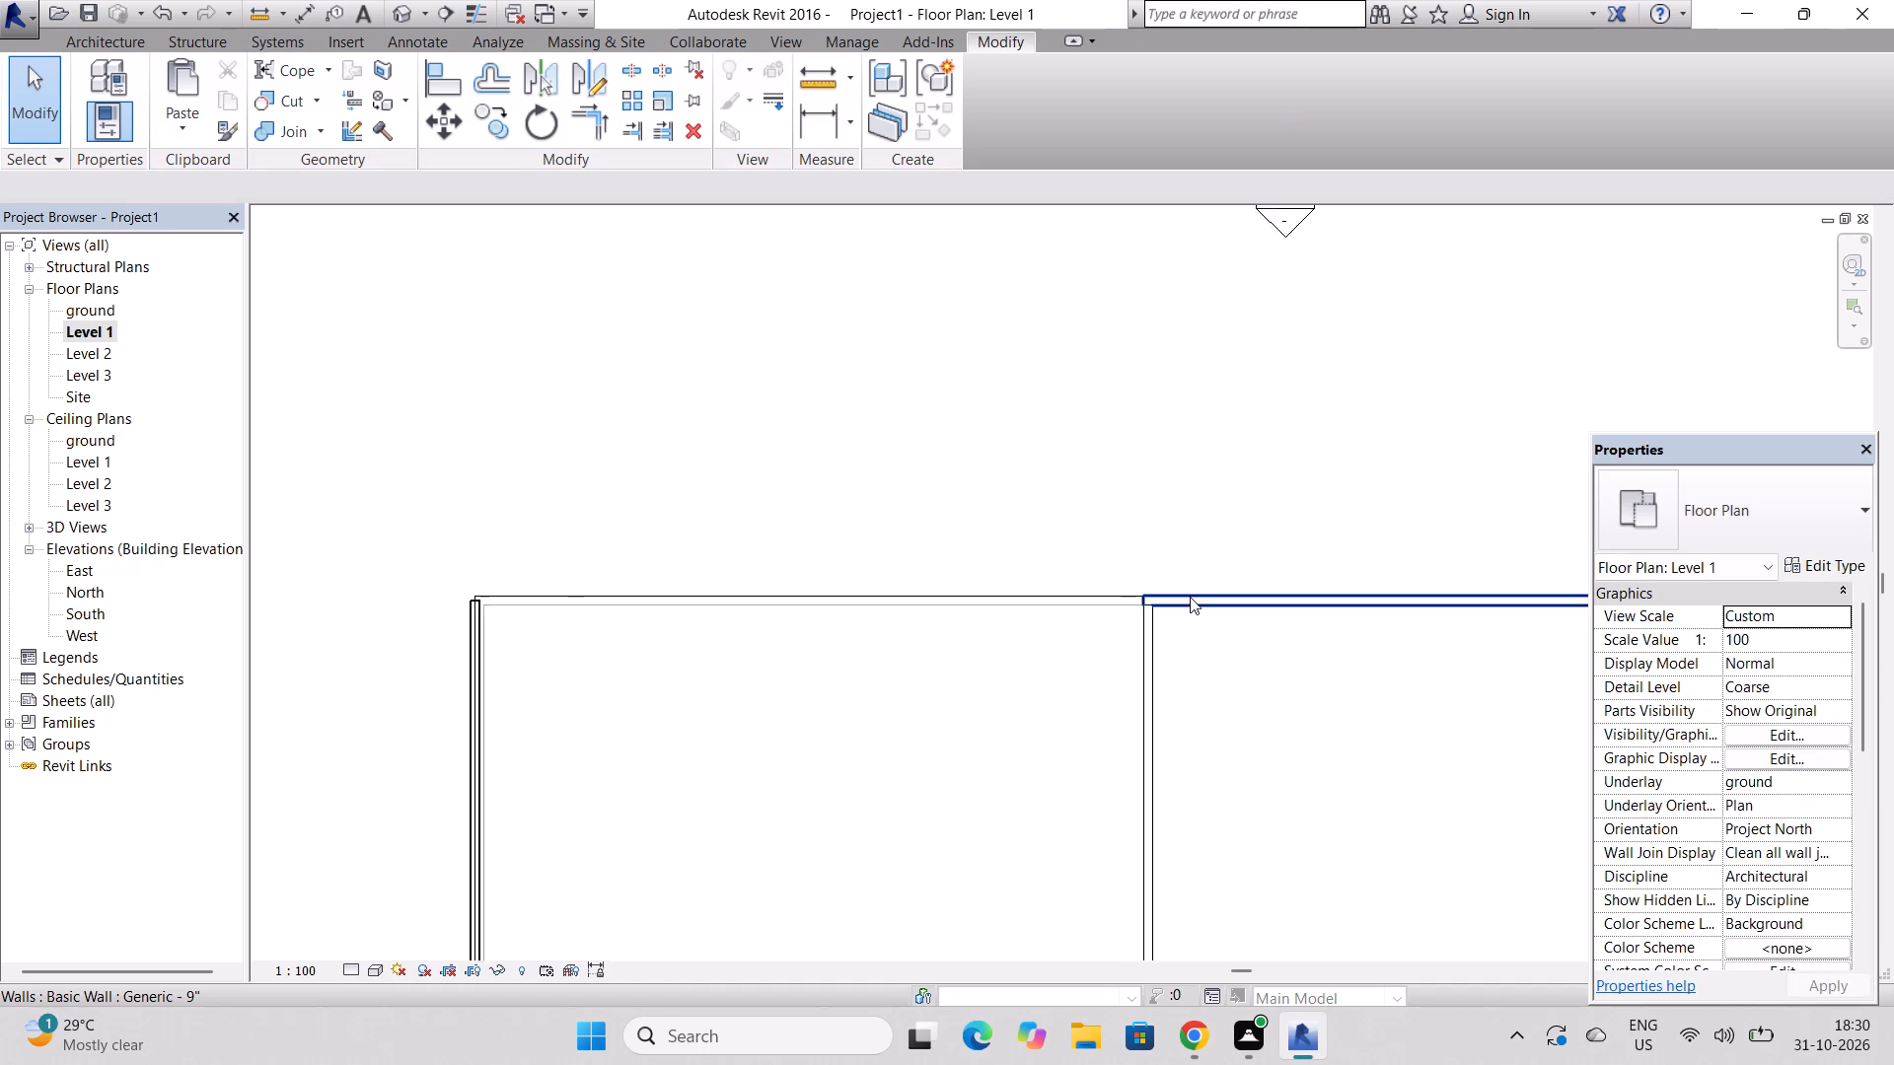
pyautogui.scroll(3, 1134, 615)
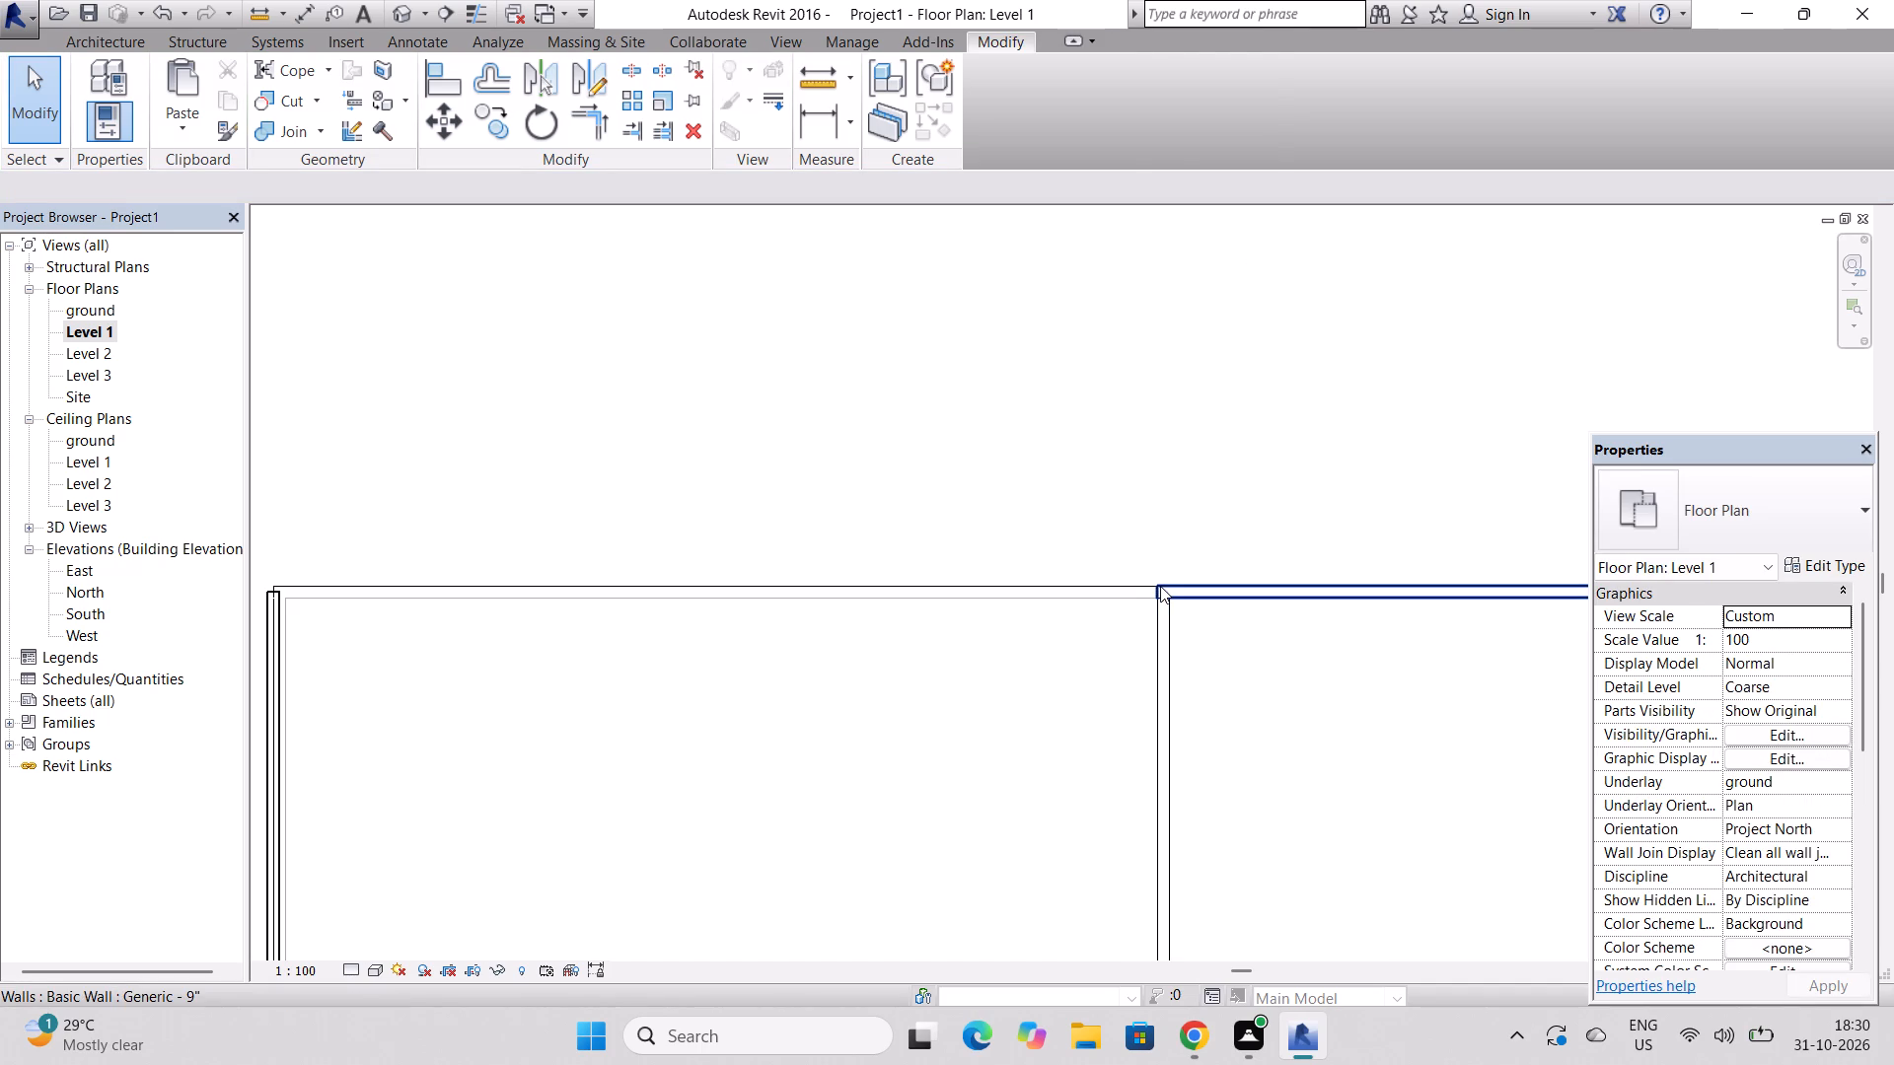
pyautogui.click(1160, 586)
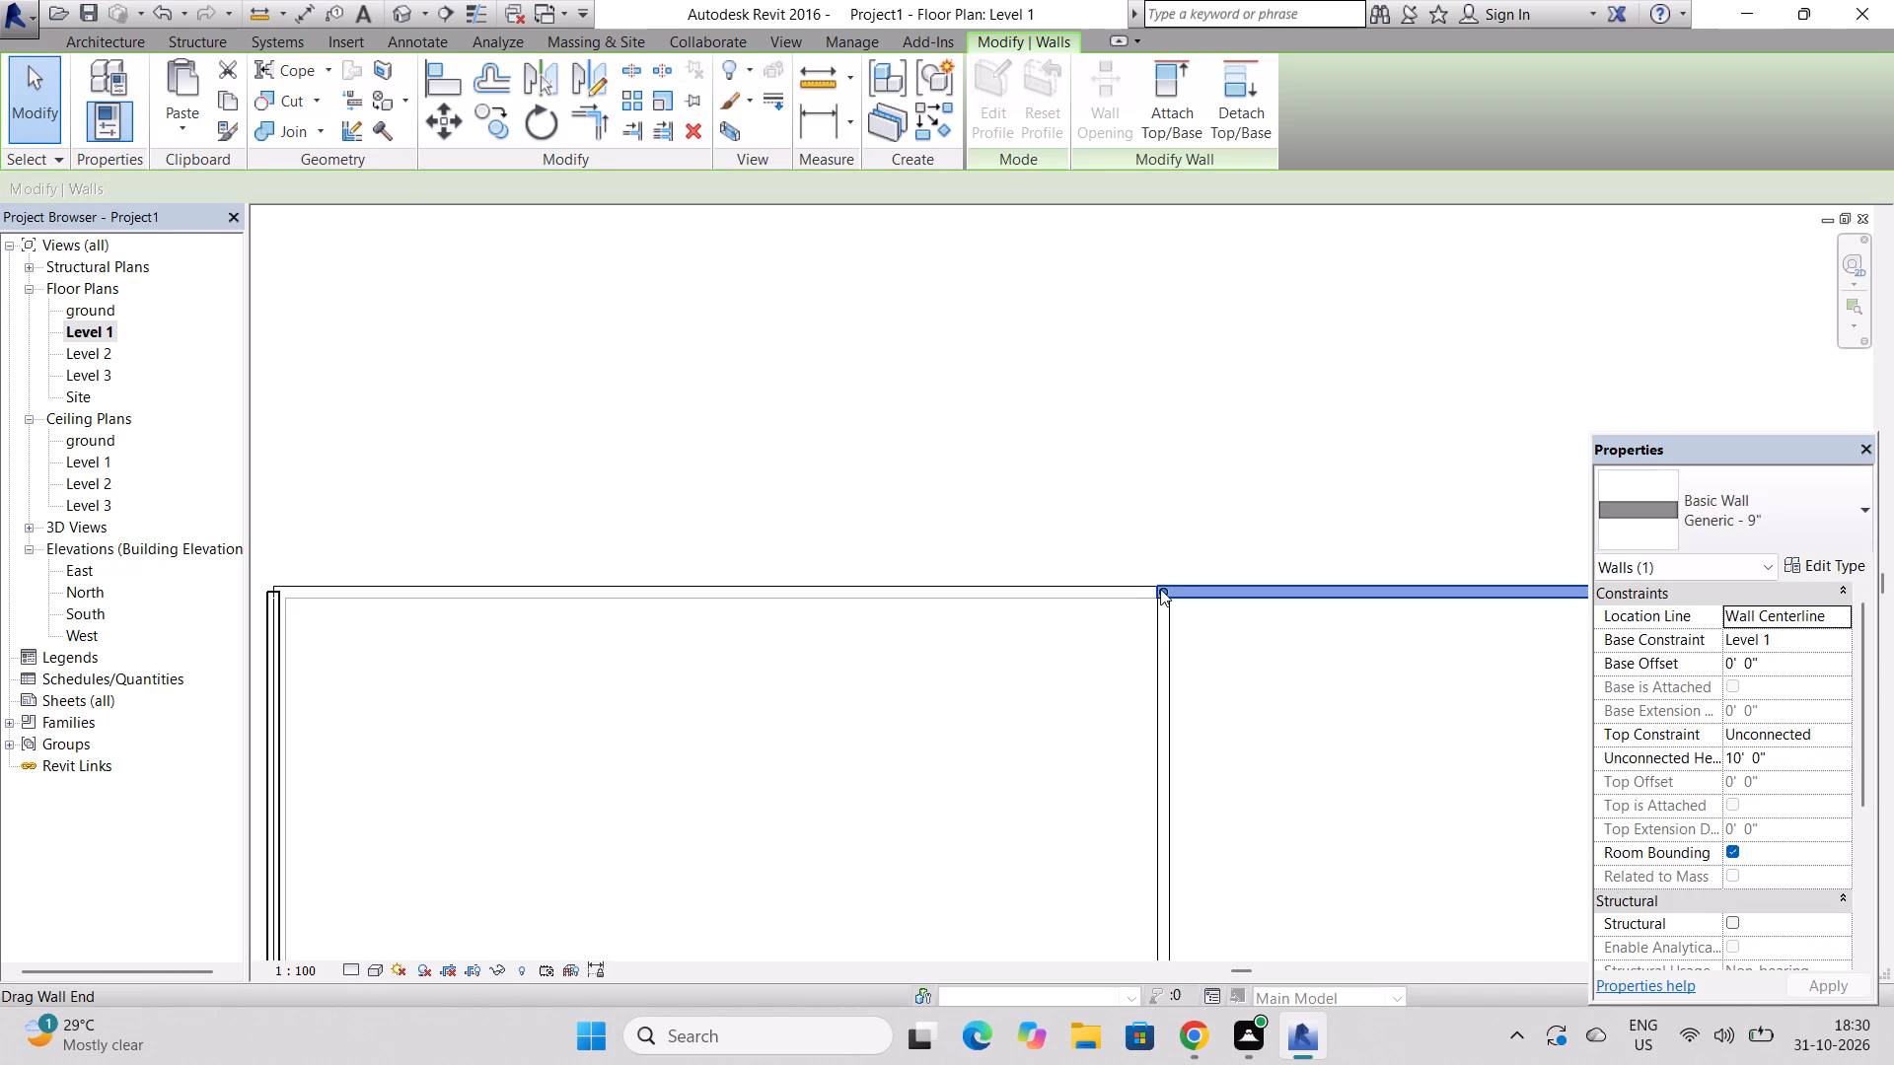
pyautogui.moveTo(1163, 586); pyautogui.dragTo(622, 615)
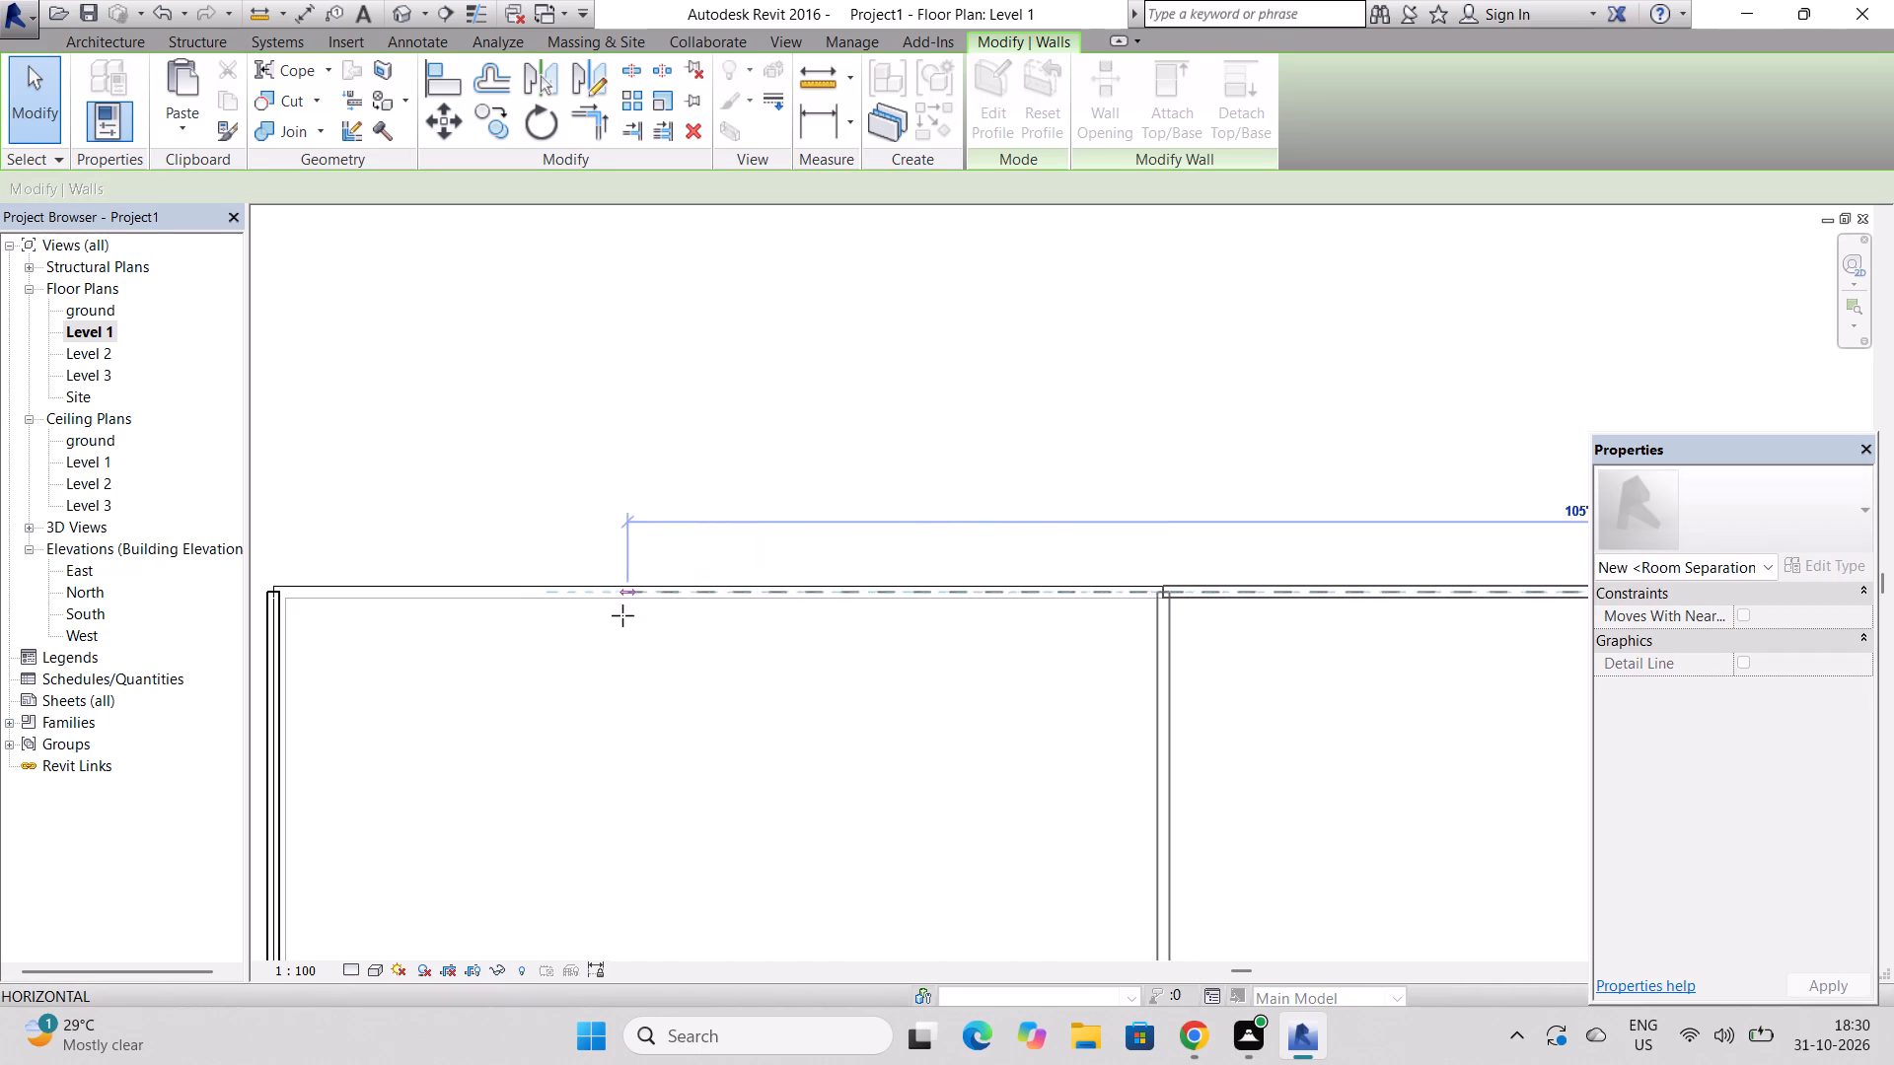
pyautogui.moveTo(622, 615); pyautogui.dragTo(278, 591)
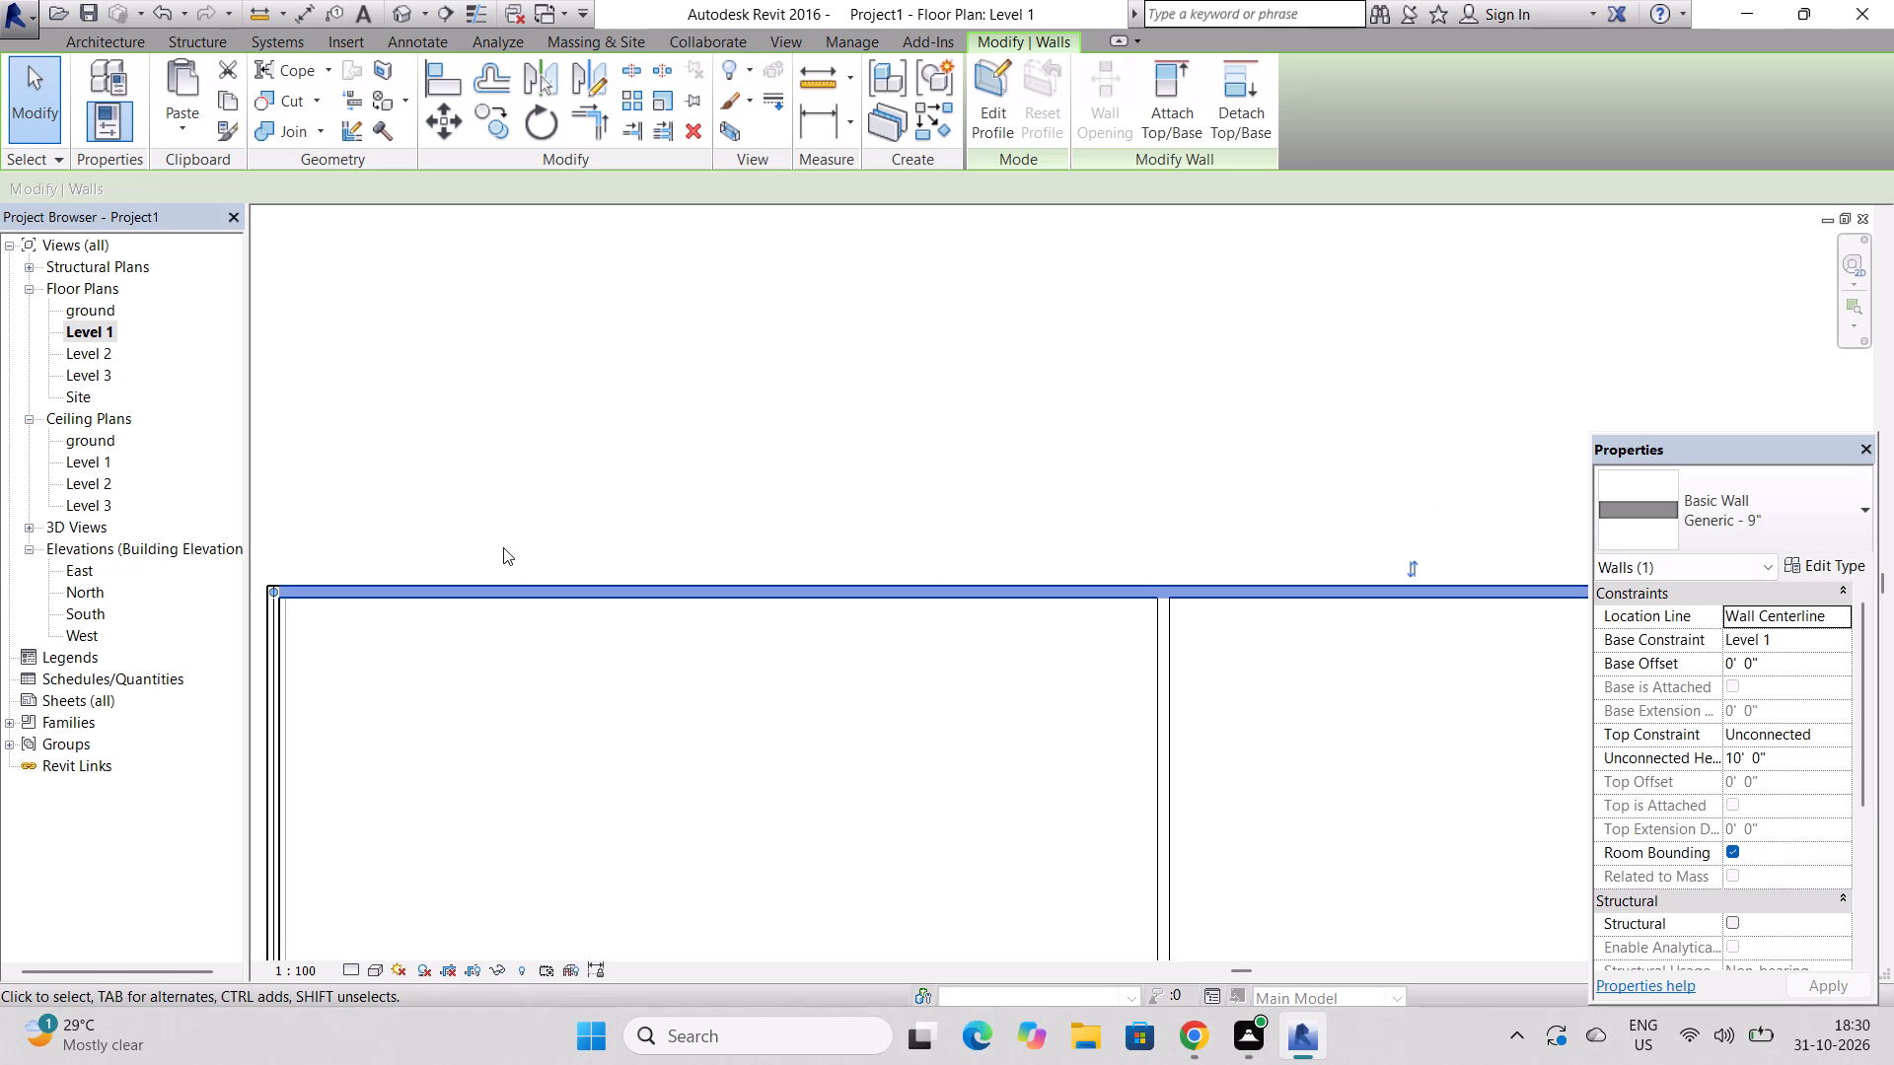
pyautogui.press('Escape')
# Move the smaller corner room's outer side wall inward so its outer face is flush with the floor edge.
pyautogui.scroll(-6, 503, 547)
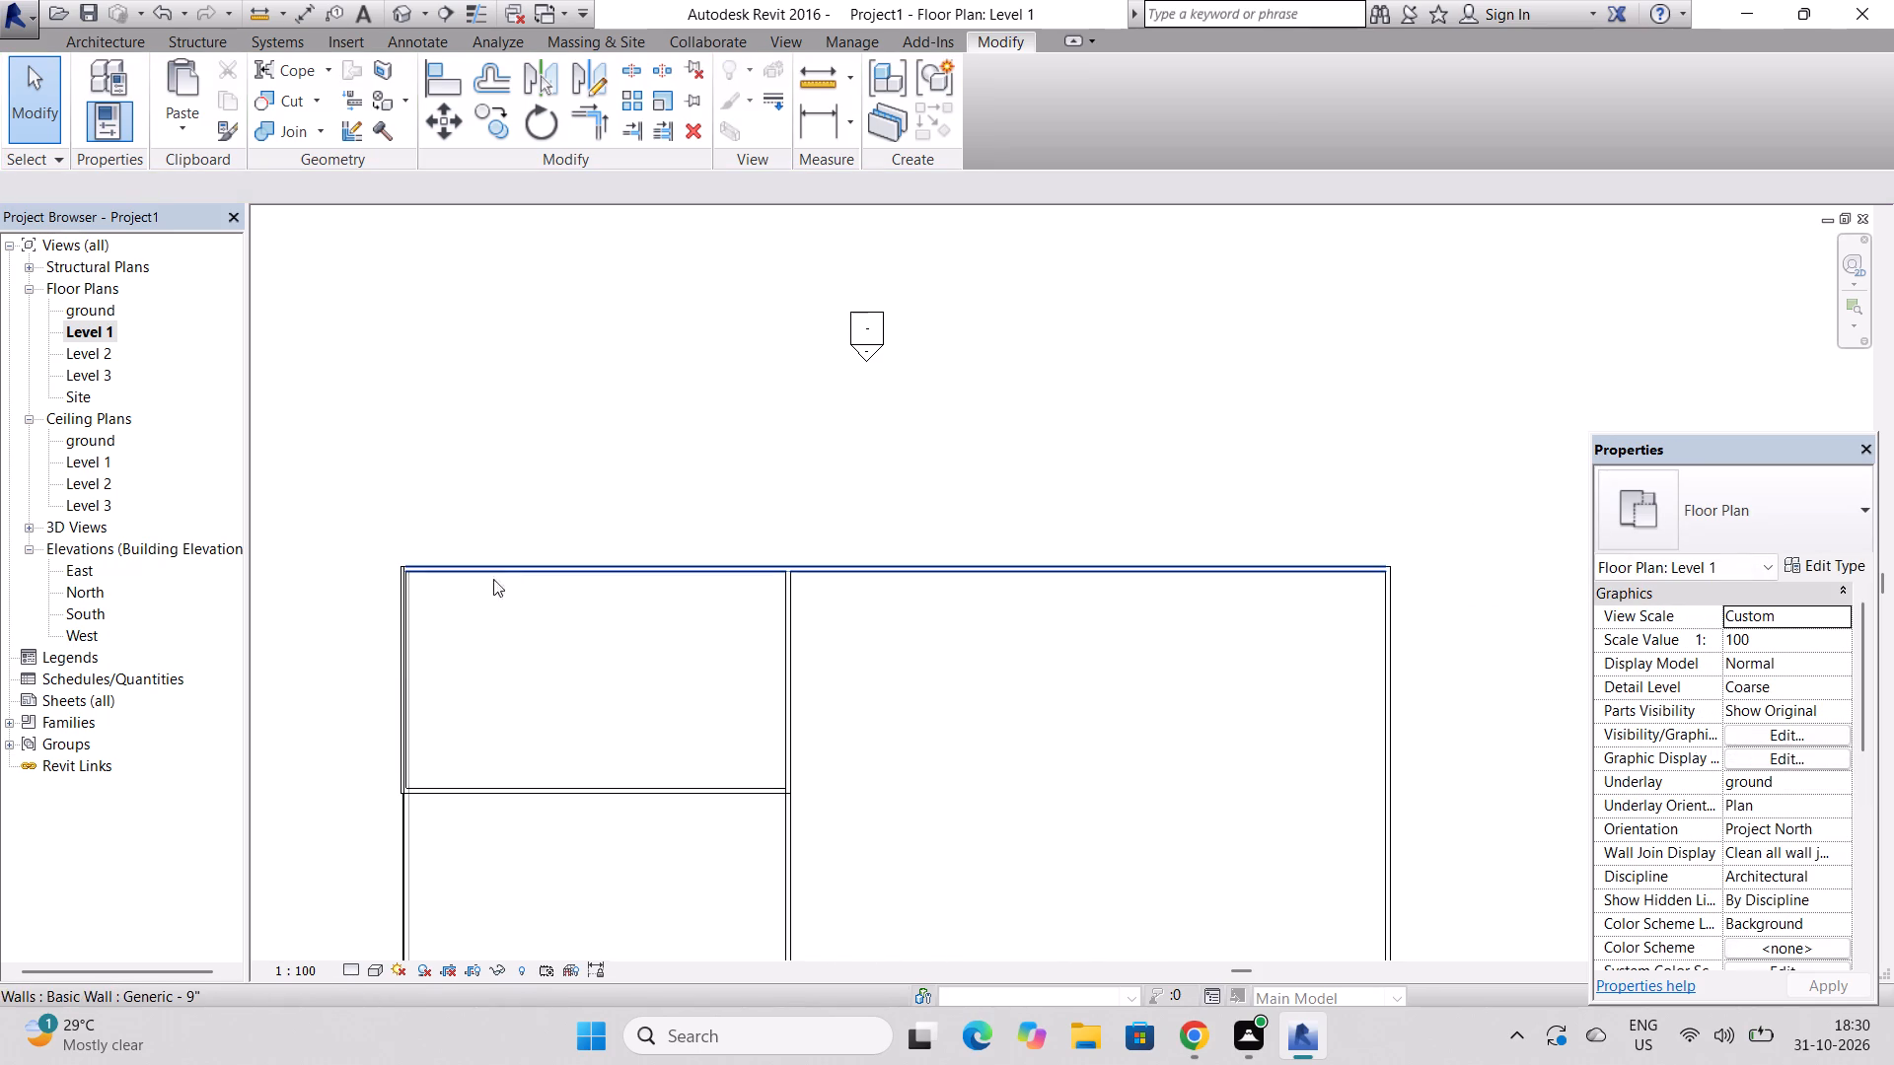
pyautogui.scroll(7, 393, 667)
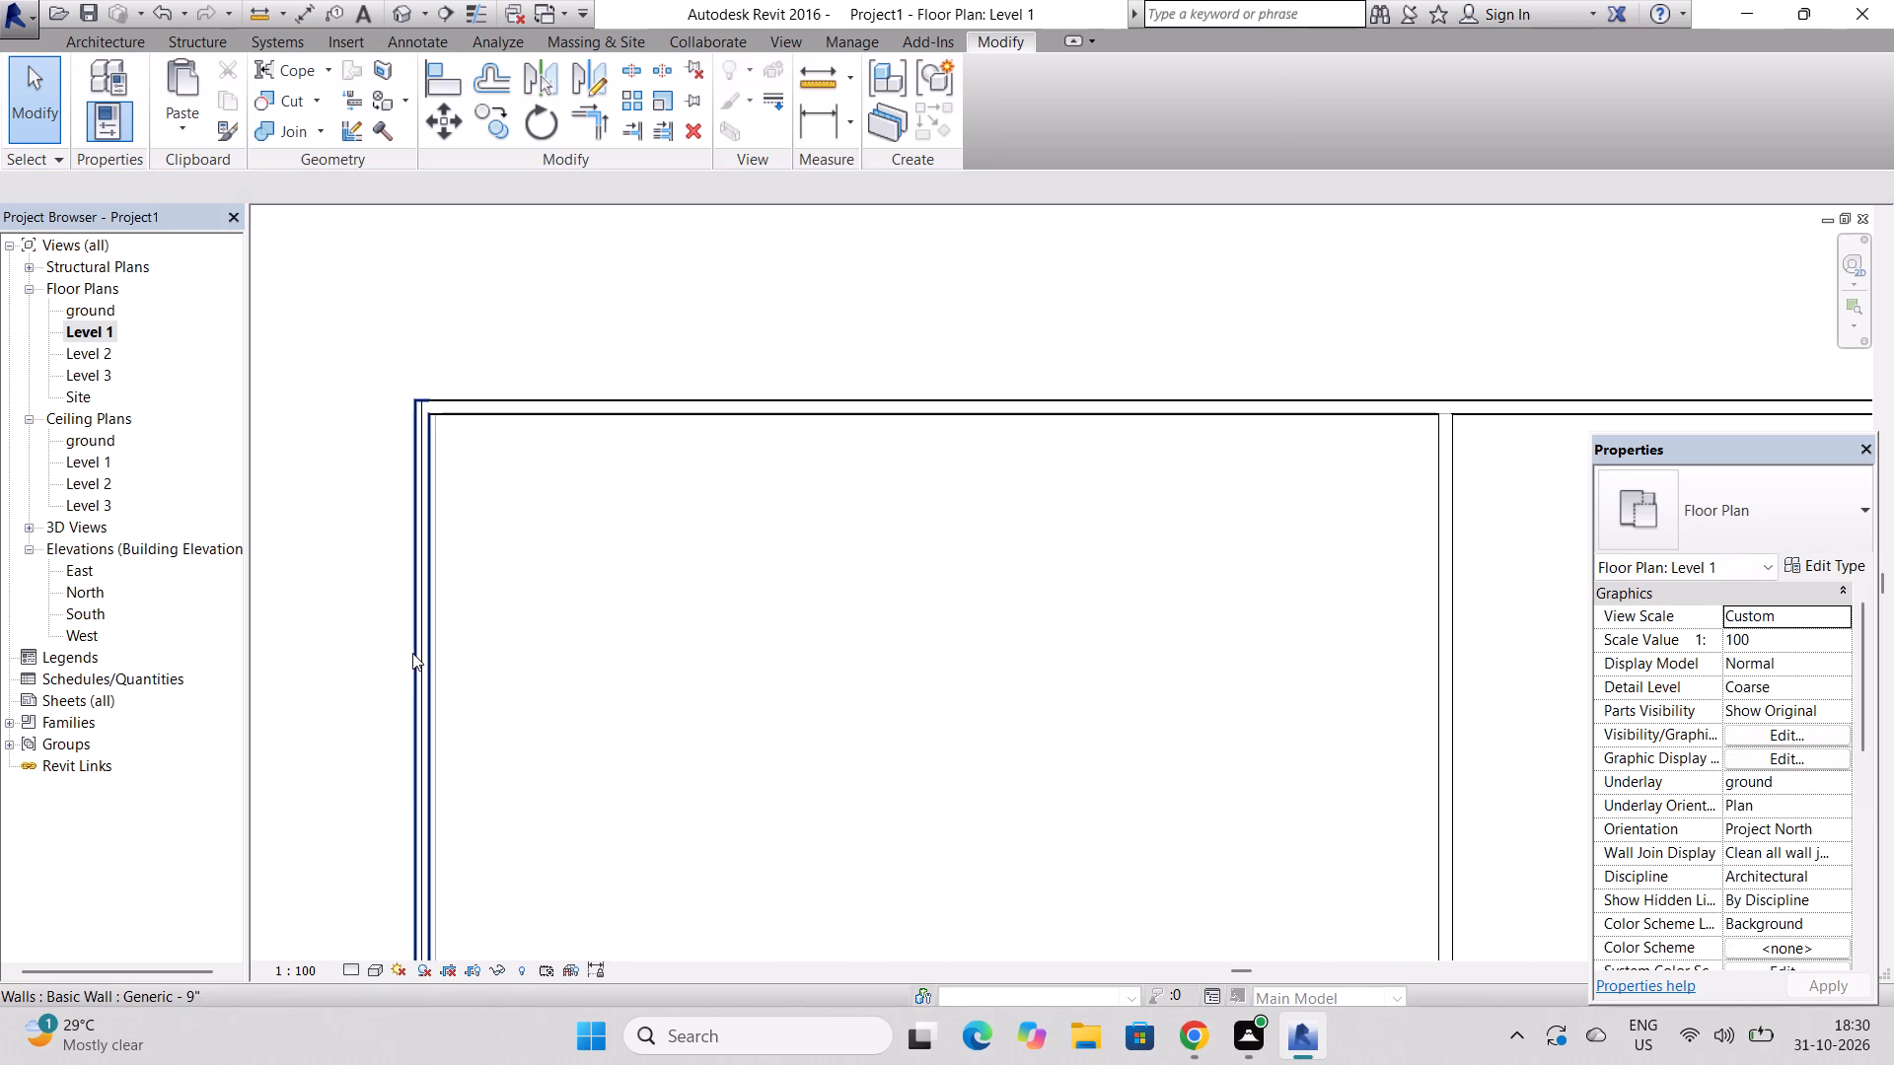
pyautogui.click(412, 653)
pyautogui.moveTo(413, 623); pyautogui.dragTo(465, 616)
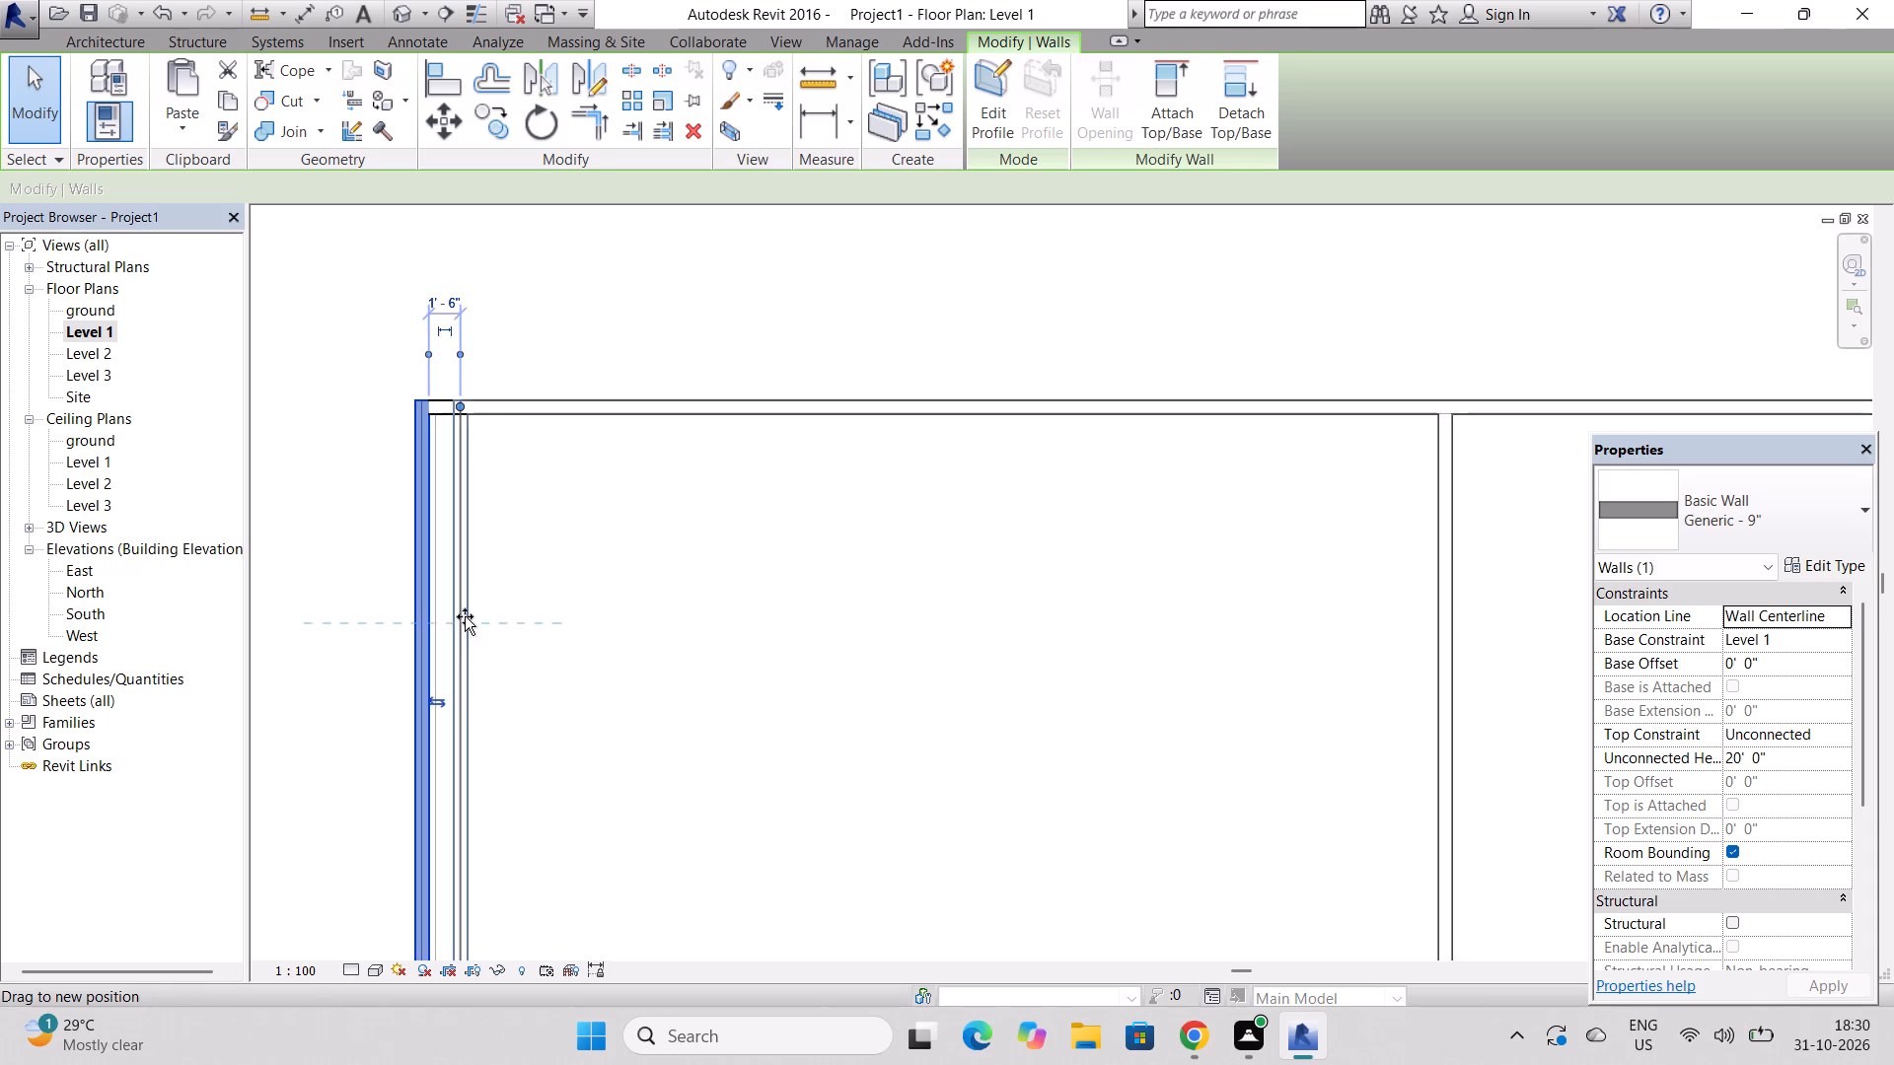
pyautogui.moveTo(465, 616); pyautogui.dragTo(452, 617)
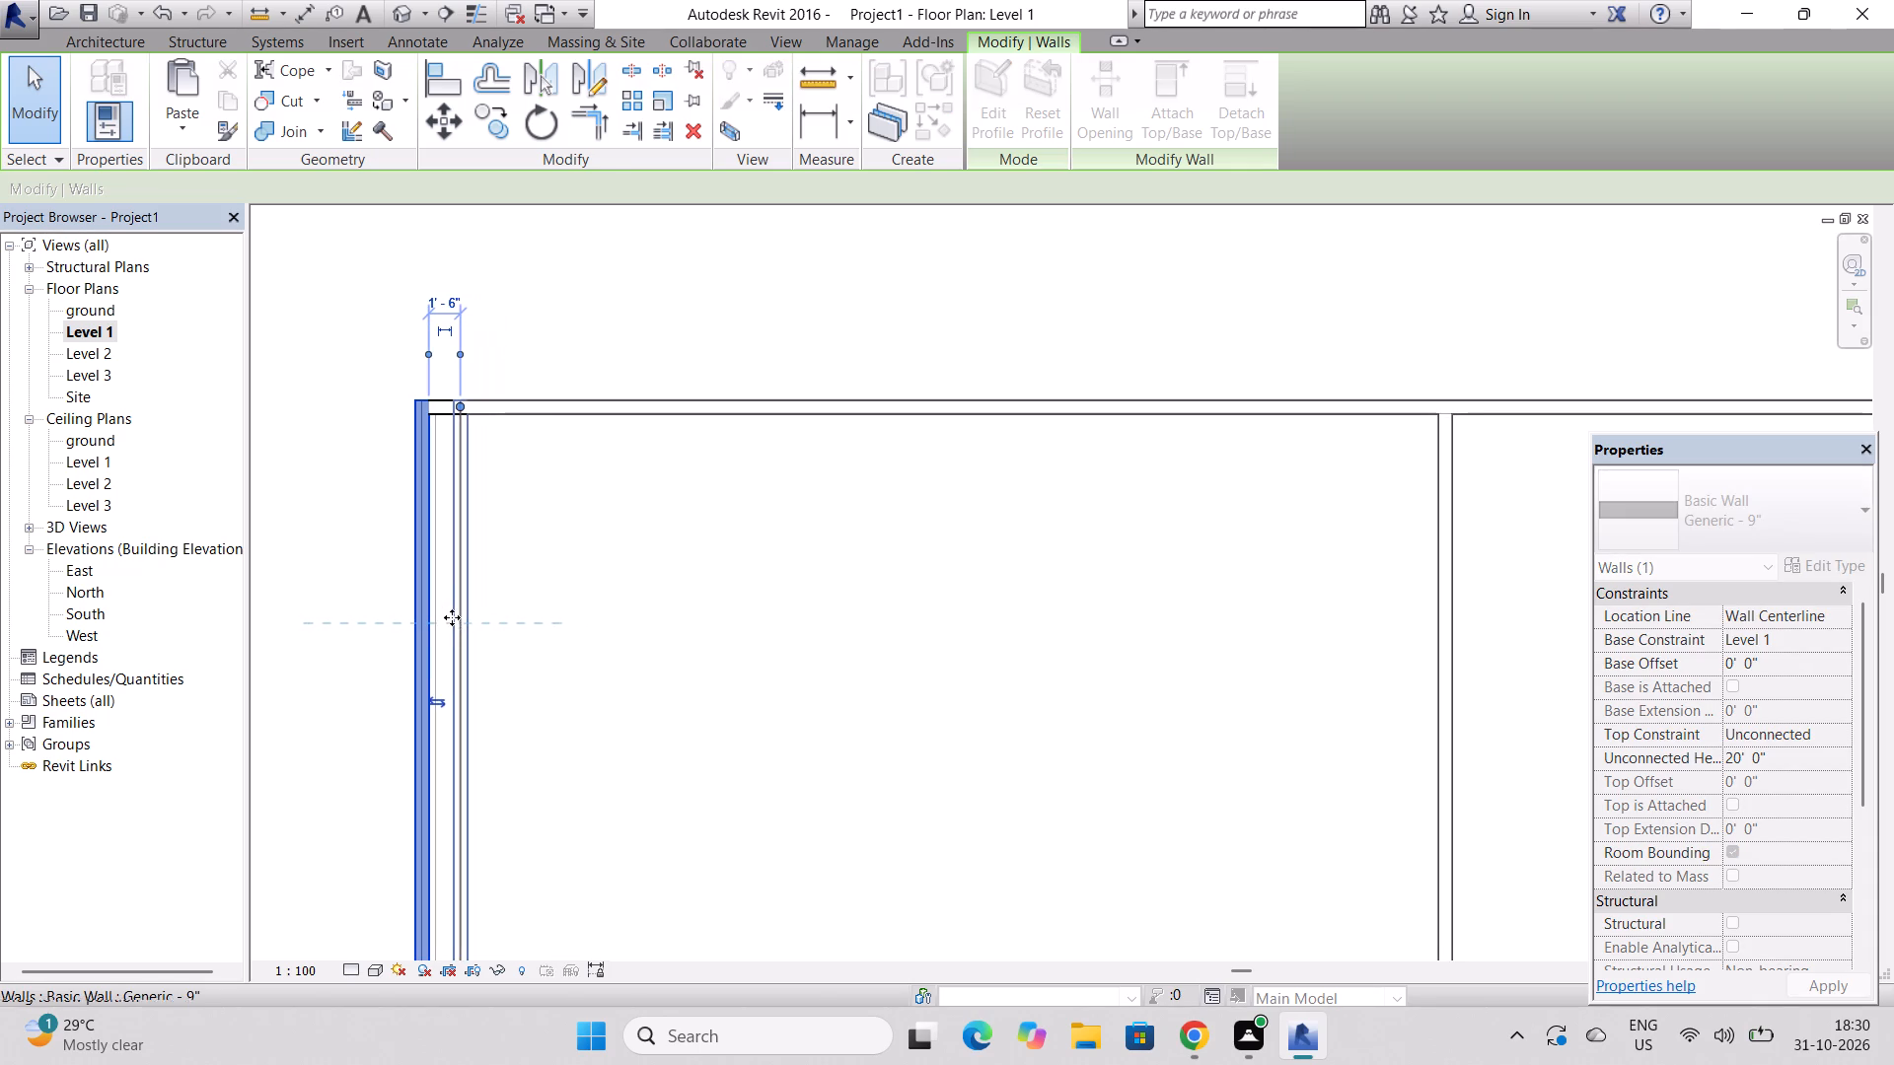
pyautogui.scroll(1, 452, 617)
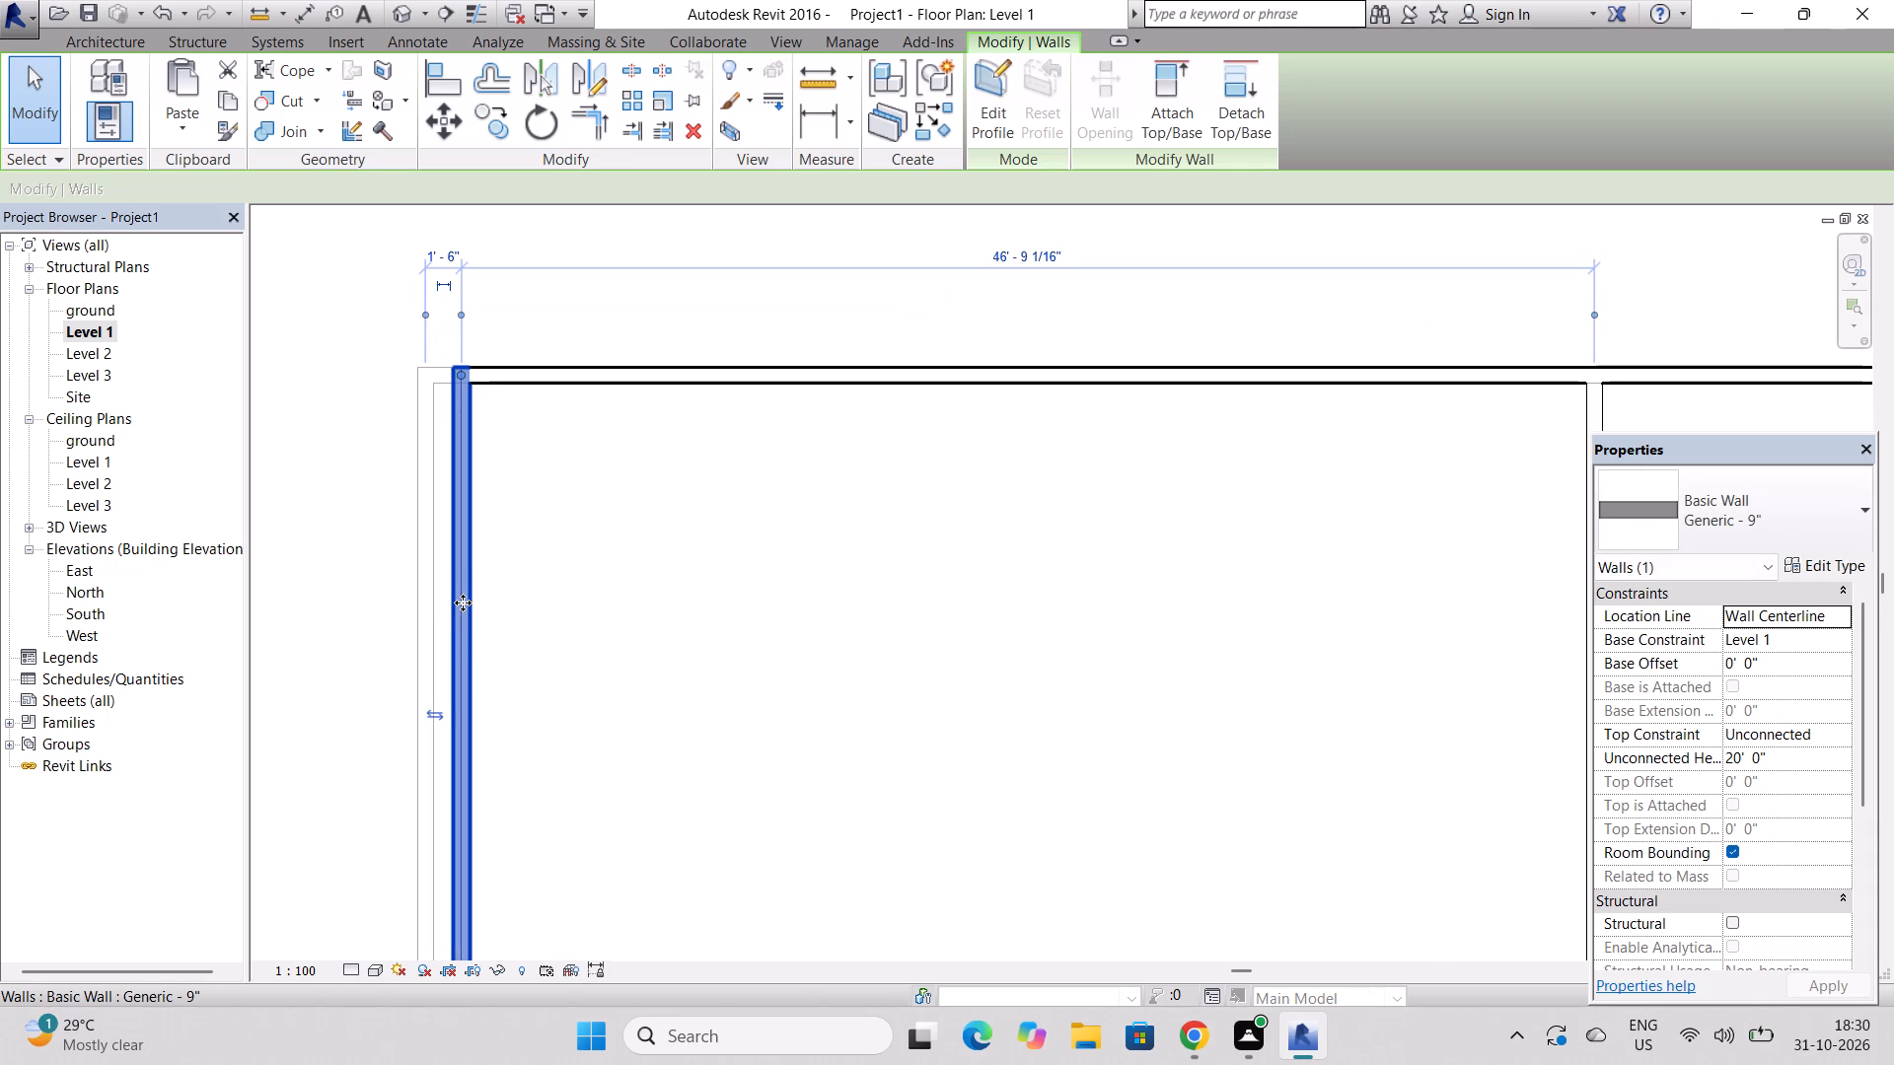
pyautogui.moveTo(463, 603); pyautogui.dragTo(423, 603)
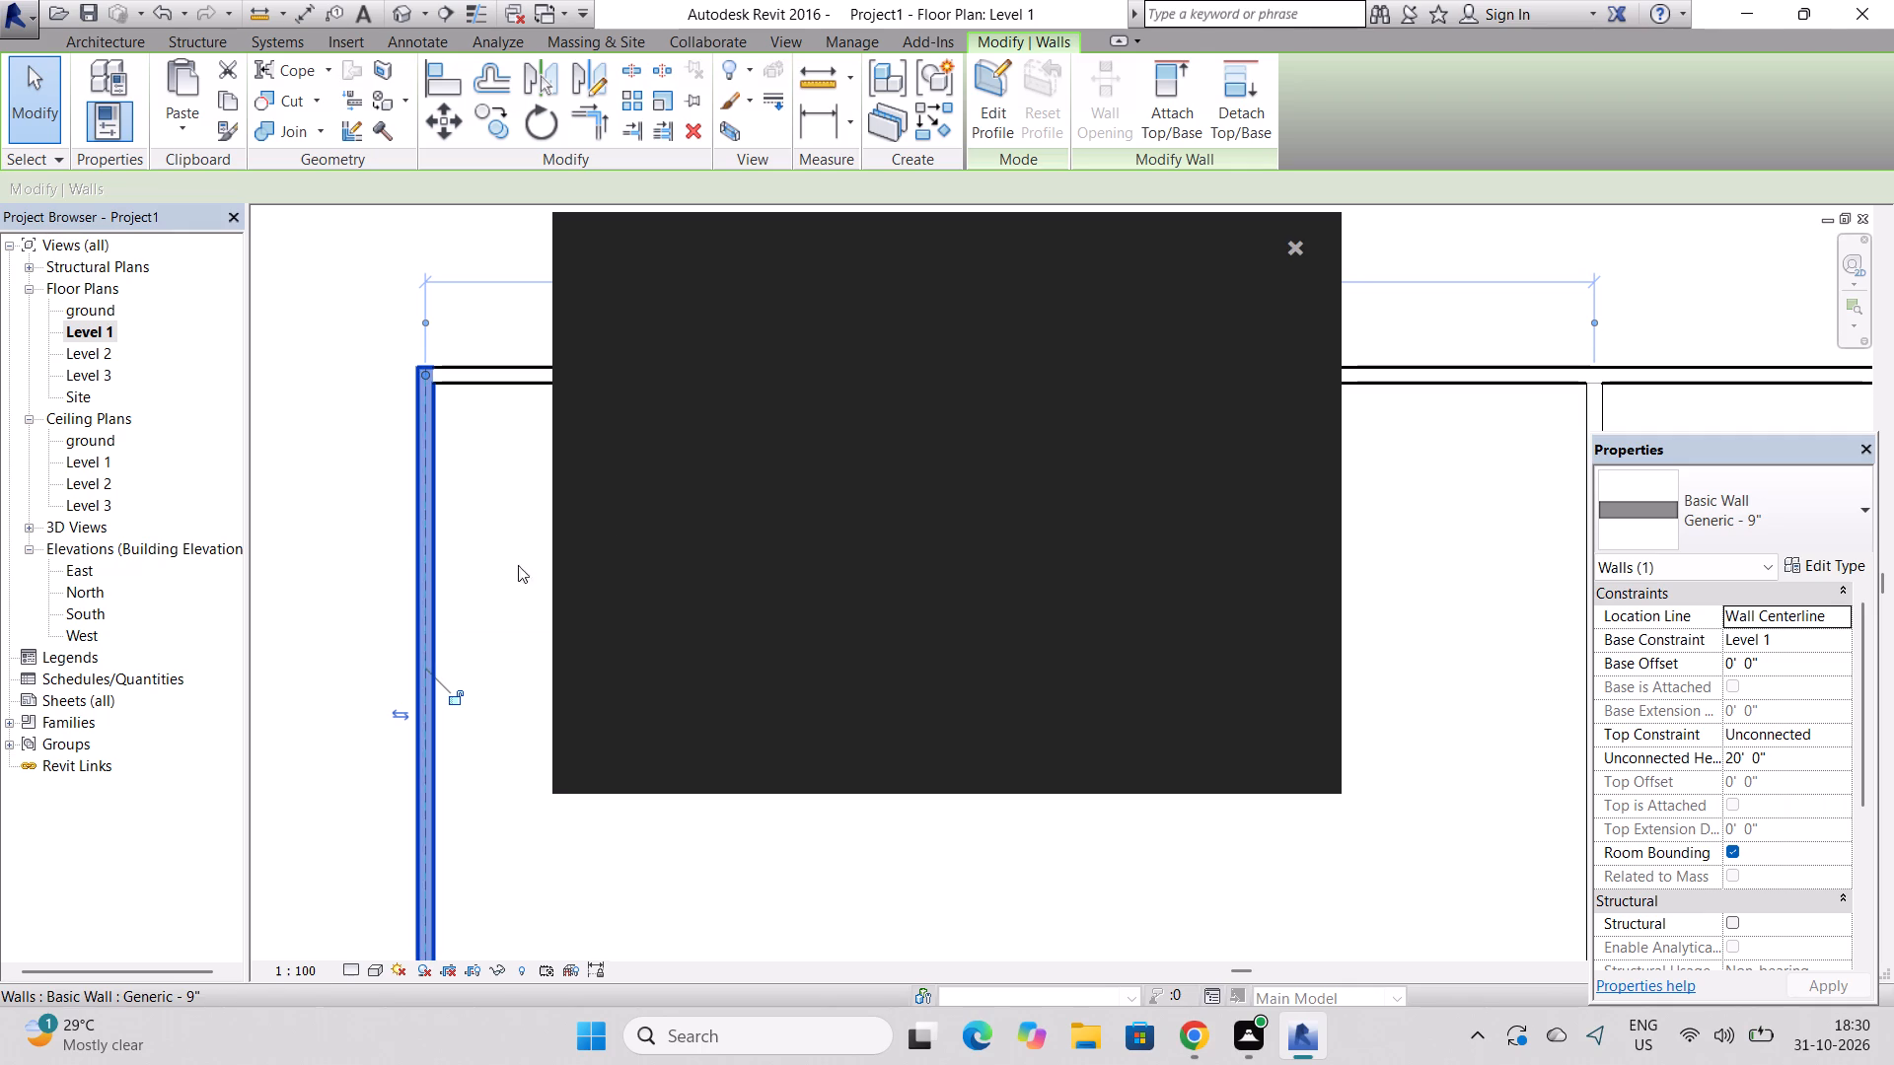
# In the 3D view, lower the top of the smaller corner room's outer side wall to the adjoining wall's top, 17' 6" high.
pyautogui.click(1289, 248)
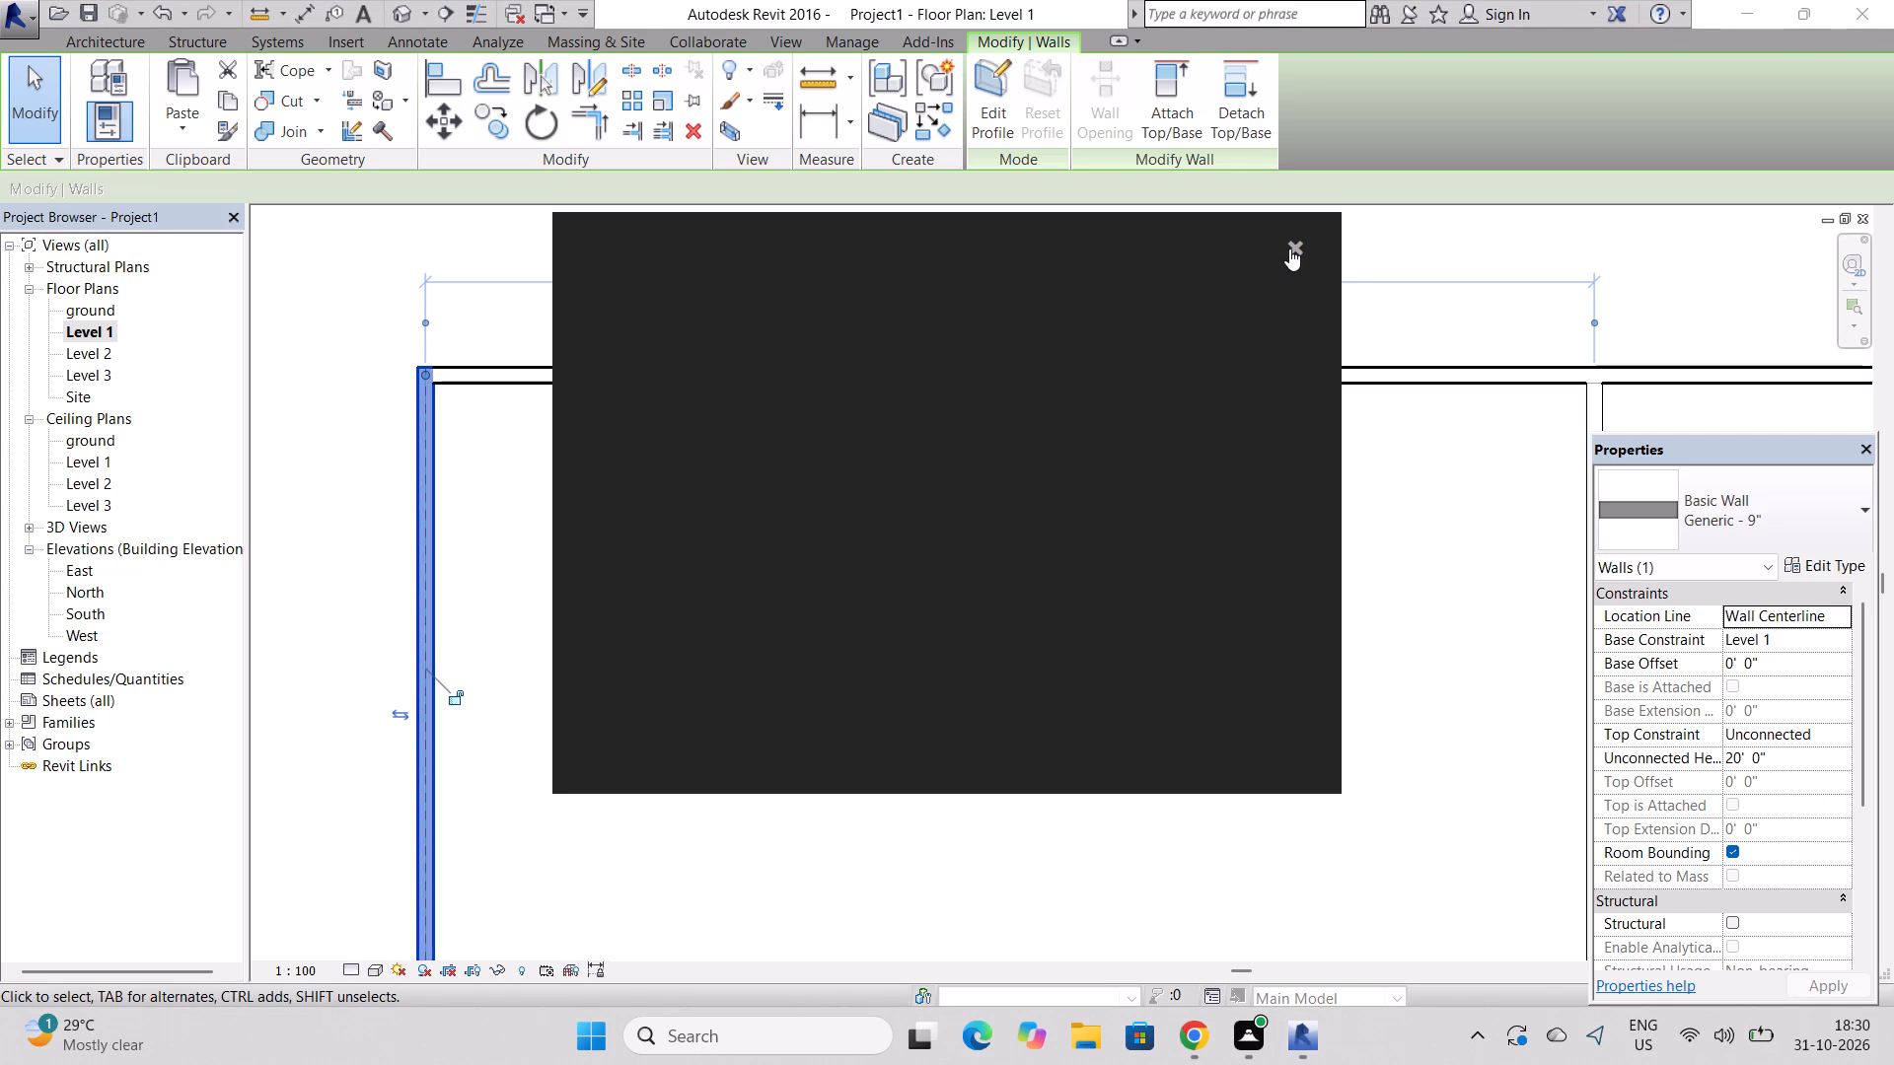
pyautogui.press('Escape')
pyautogui.scroll(-8, 553, 575)
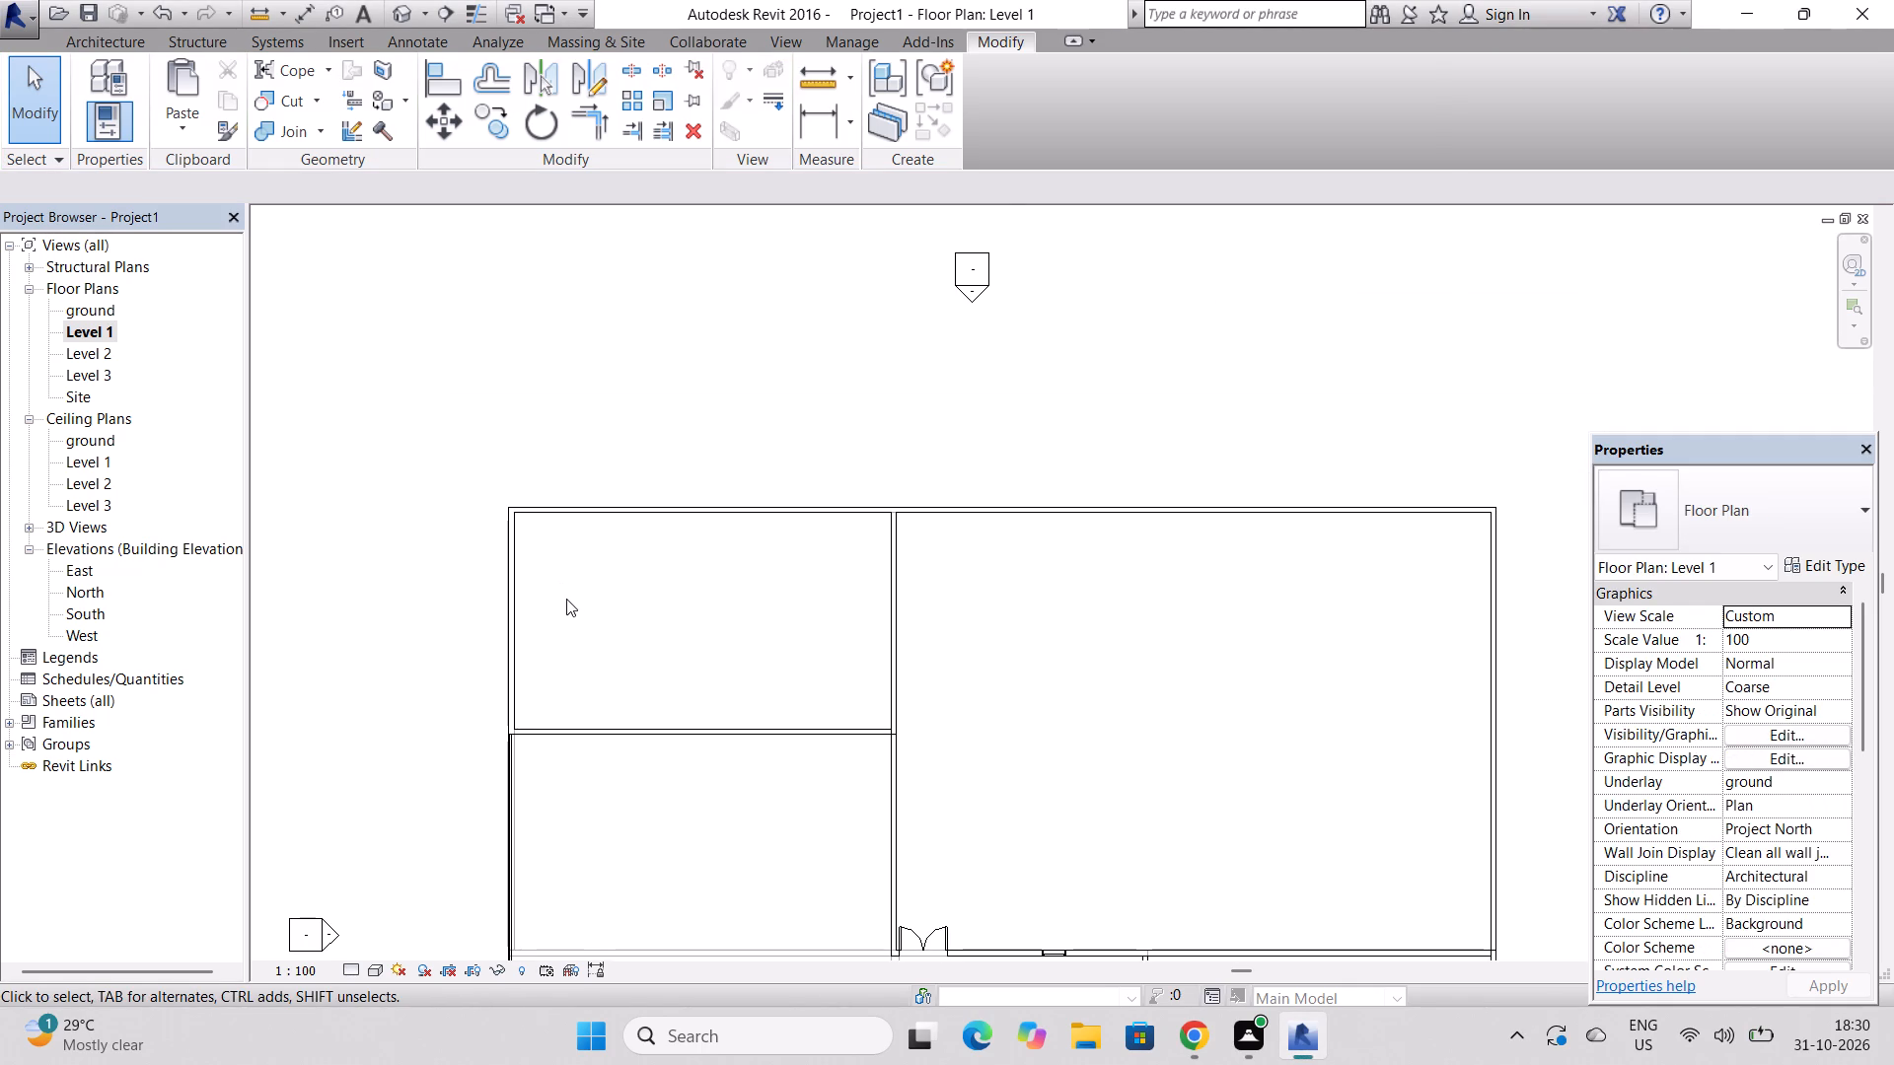
pyautogui.click(391, 21)
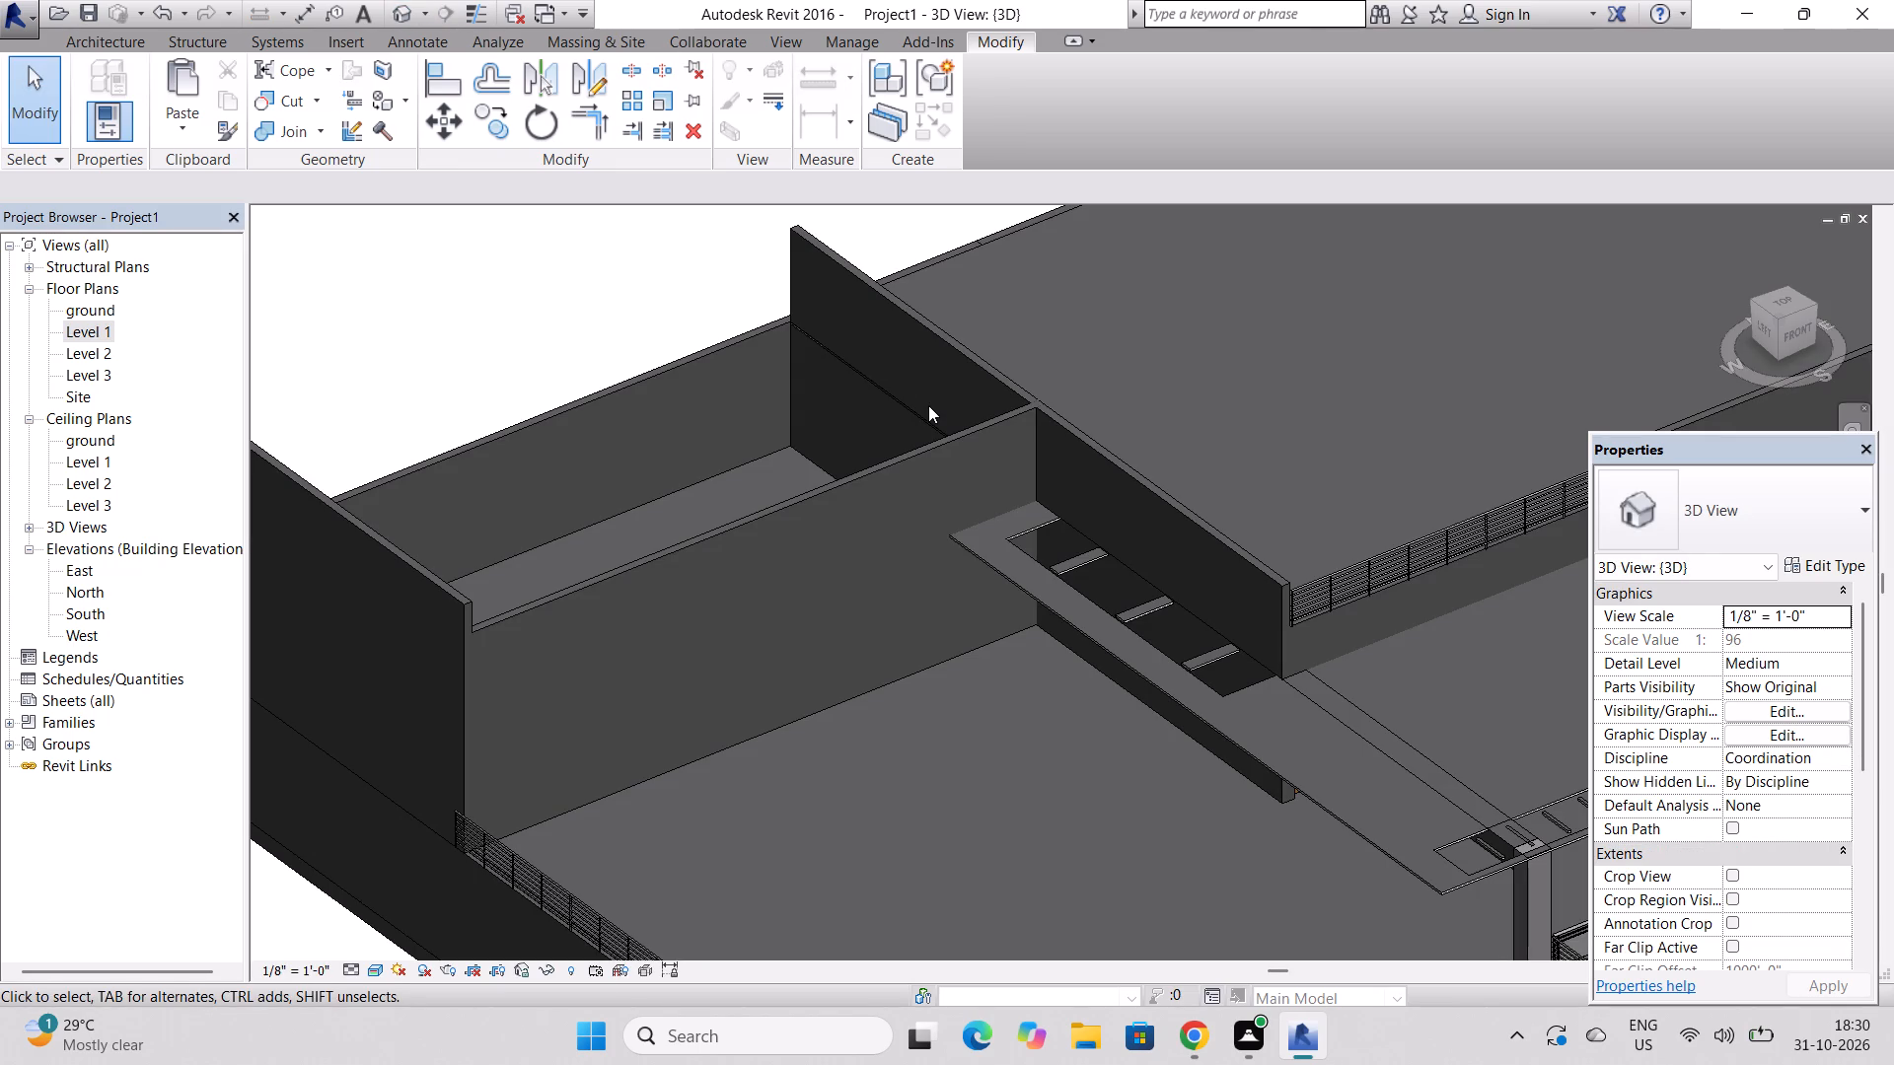
pyautogui.scroll(-3, 928, 405)
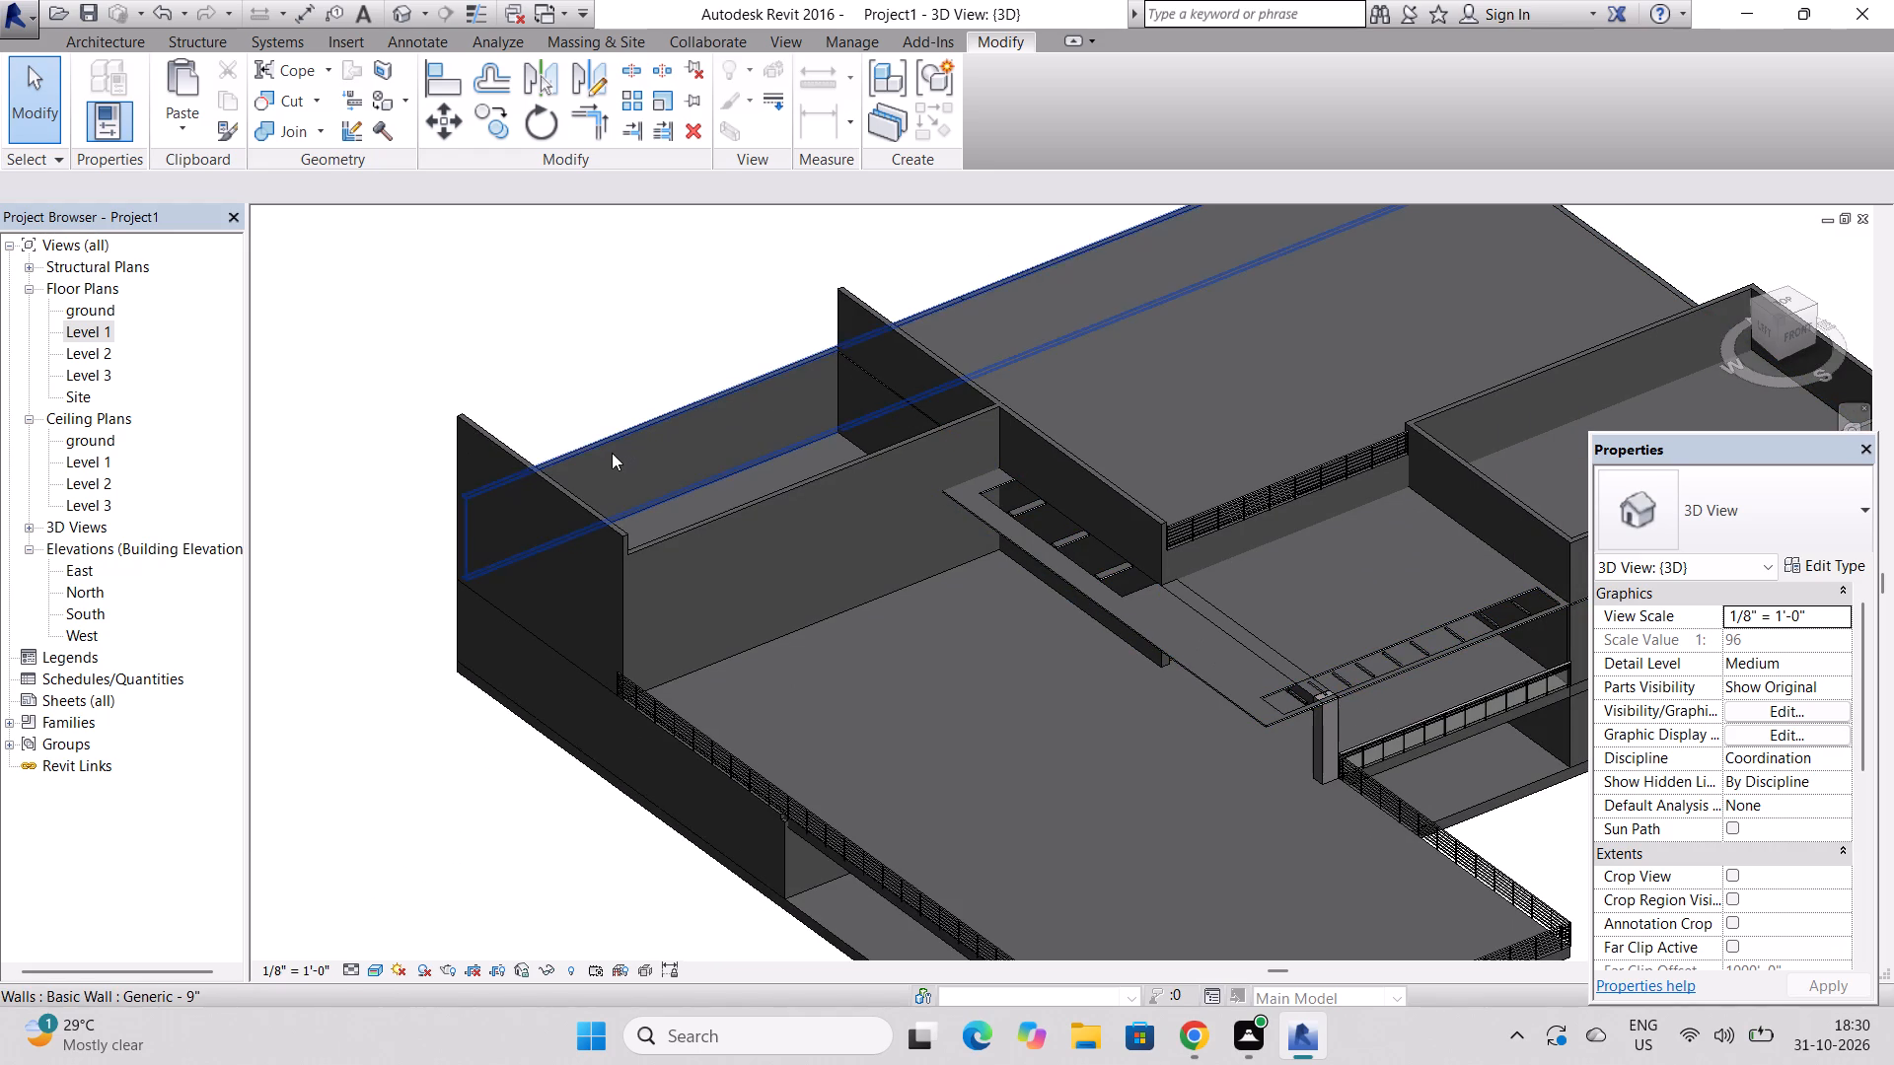
pyautogui.scroll(4, 694, 528)
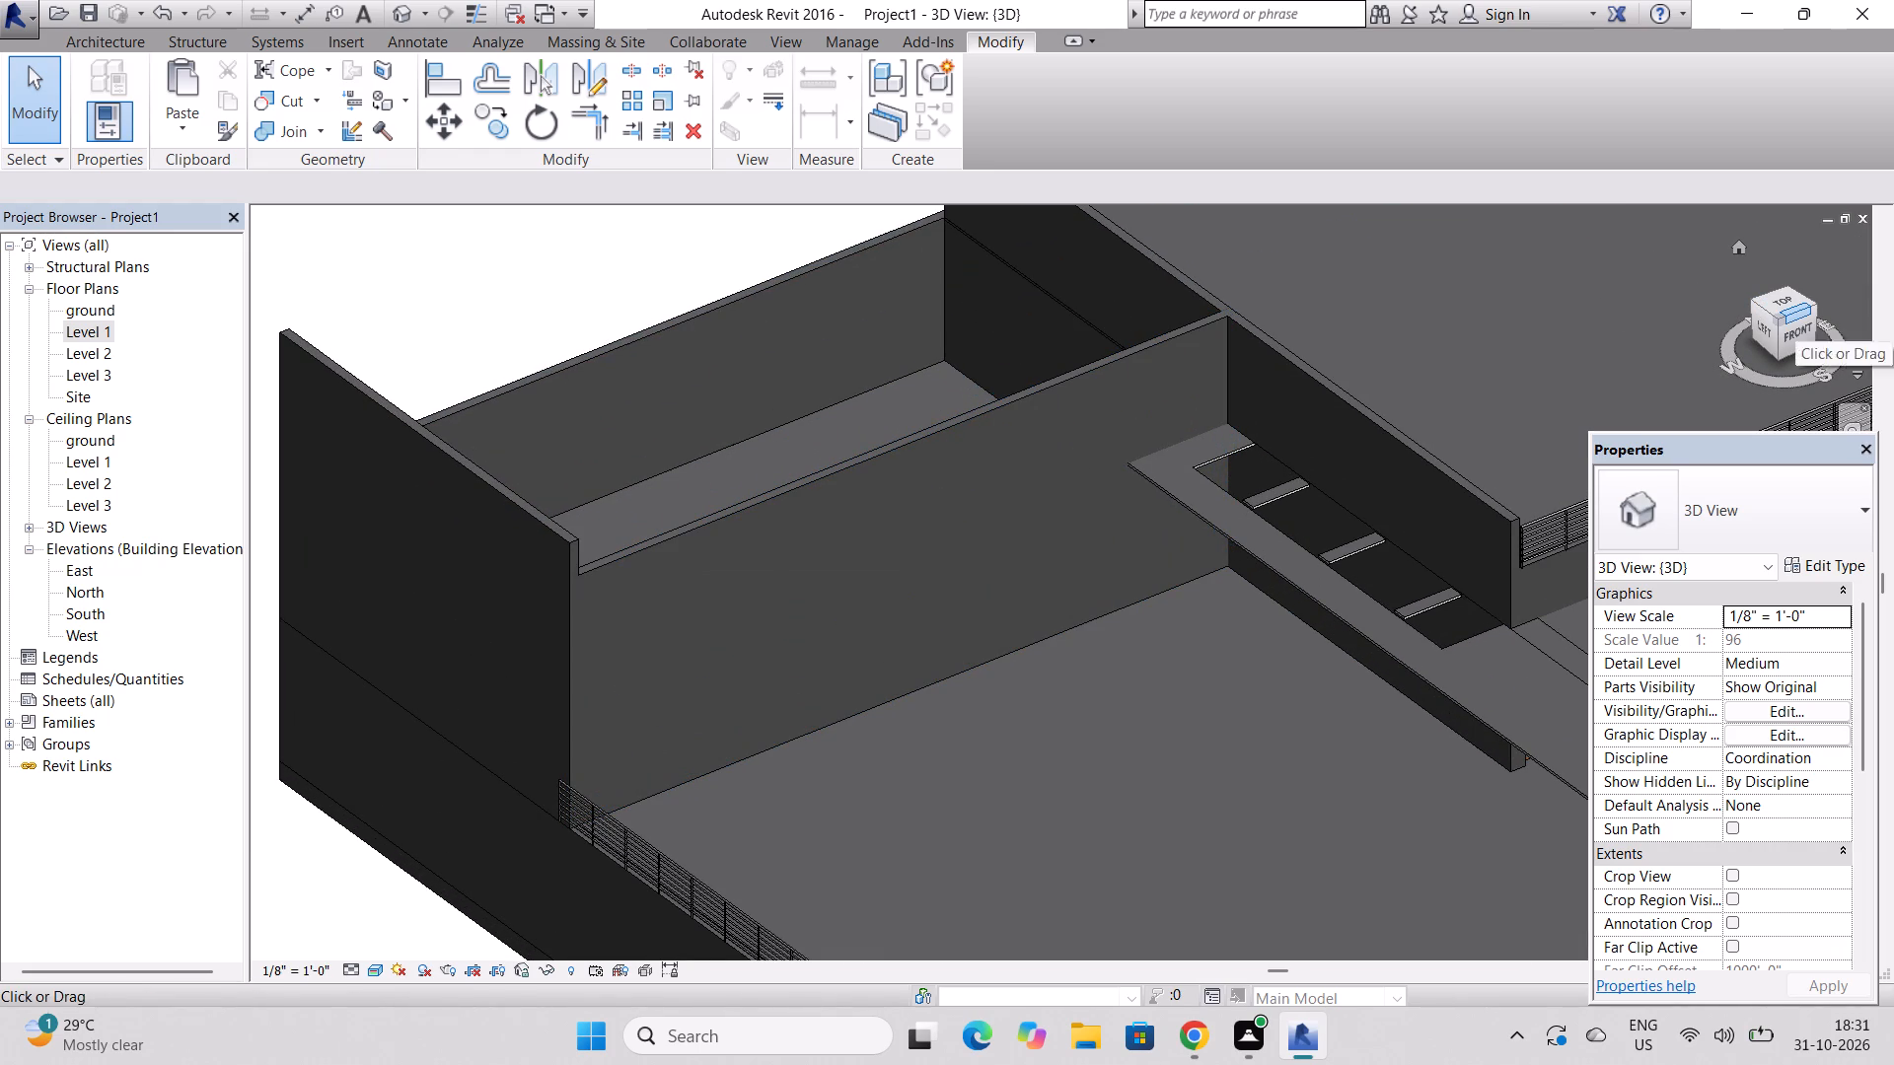
pyautogui.moveTo(1783, 321); pyautogui.dragTo(1639, 269)
pyautogui.scroll(-4, 1275, 489)
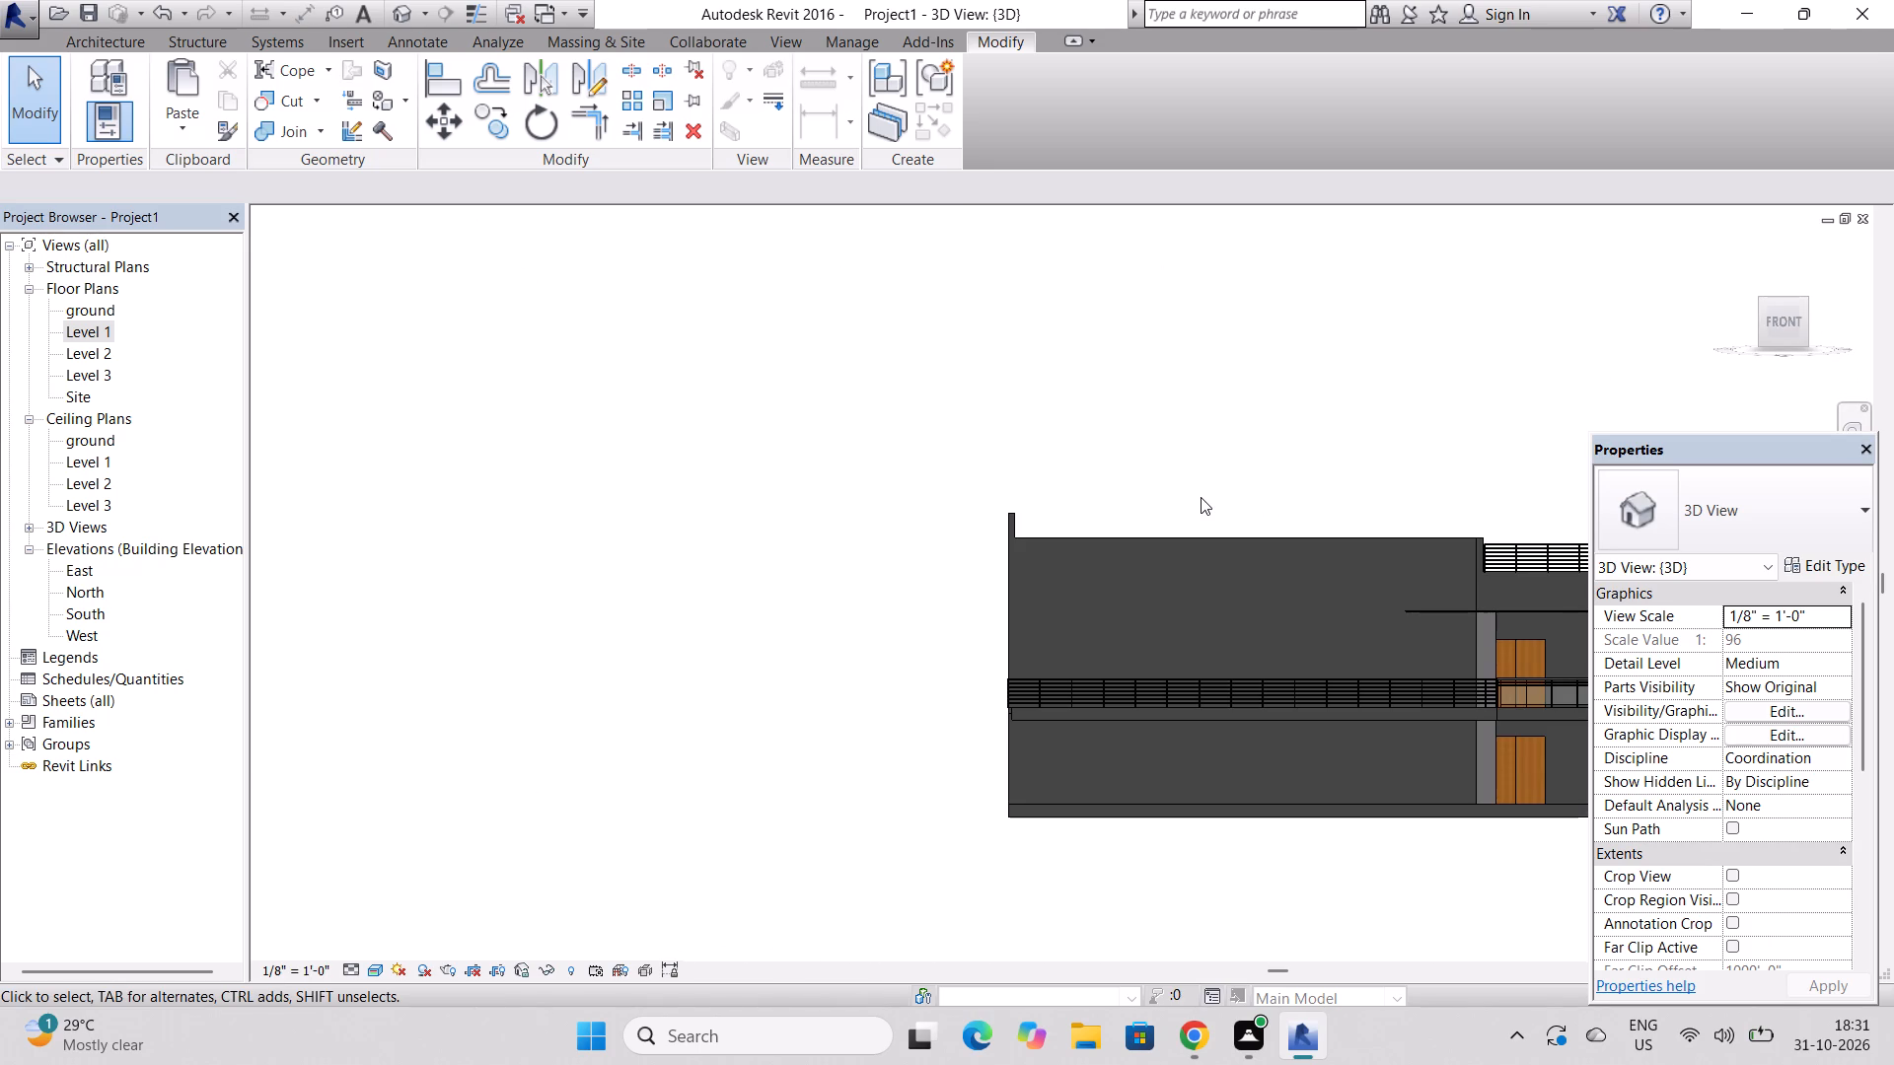
pyautogui.scroll(3, 1006, 529)
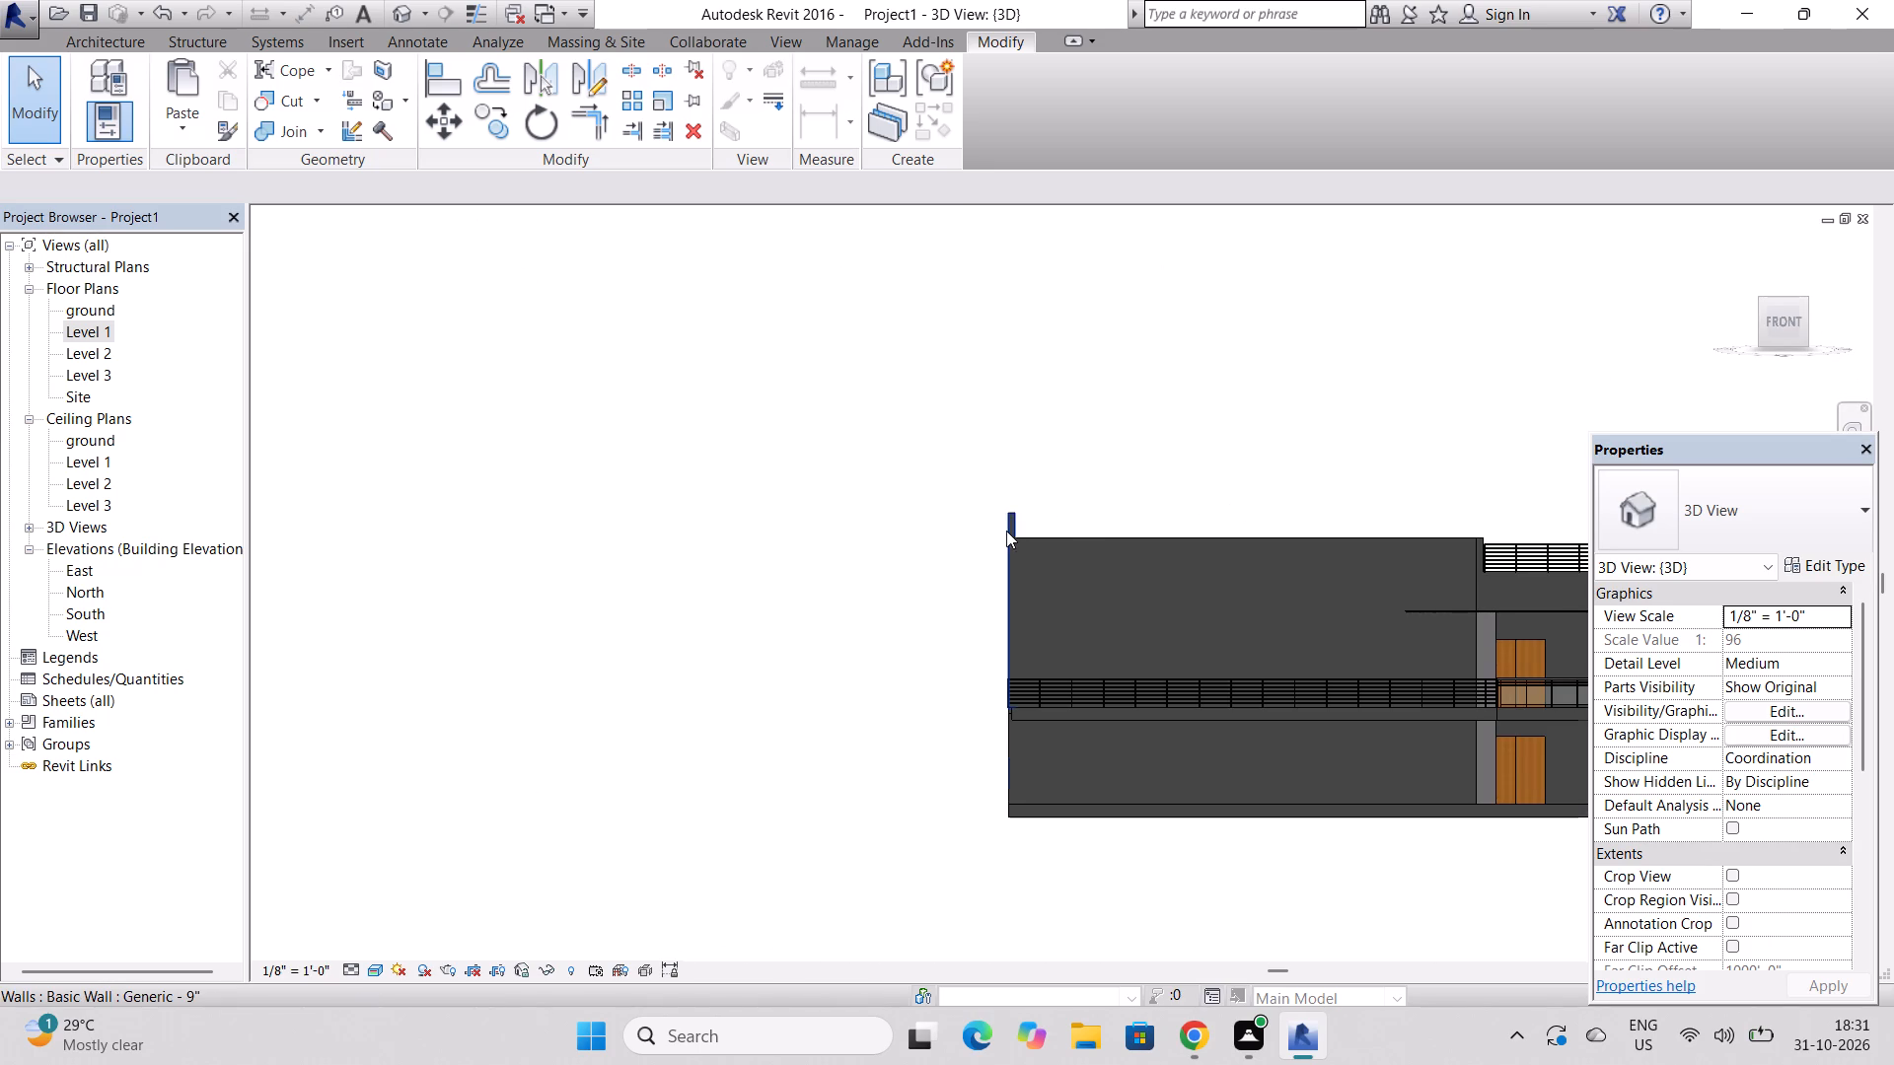
pyautogui.click(1014, 512)
pyautogui.moveTo(1013, 488); pyautogui.dragTo(1013, 540)
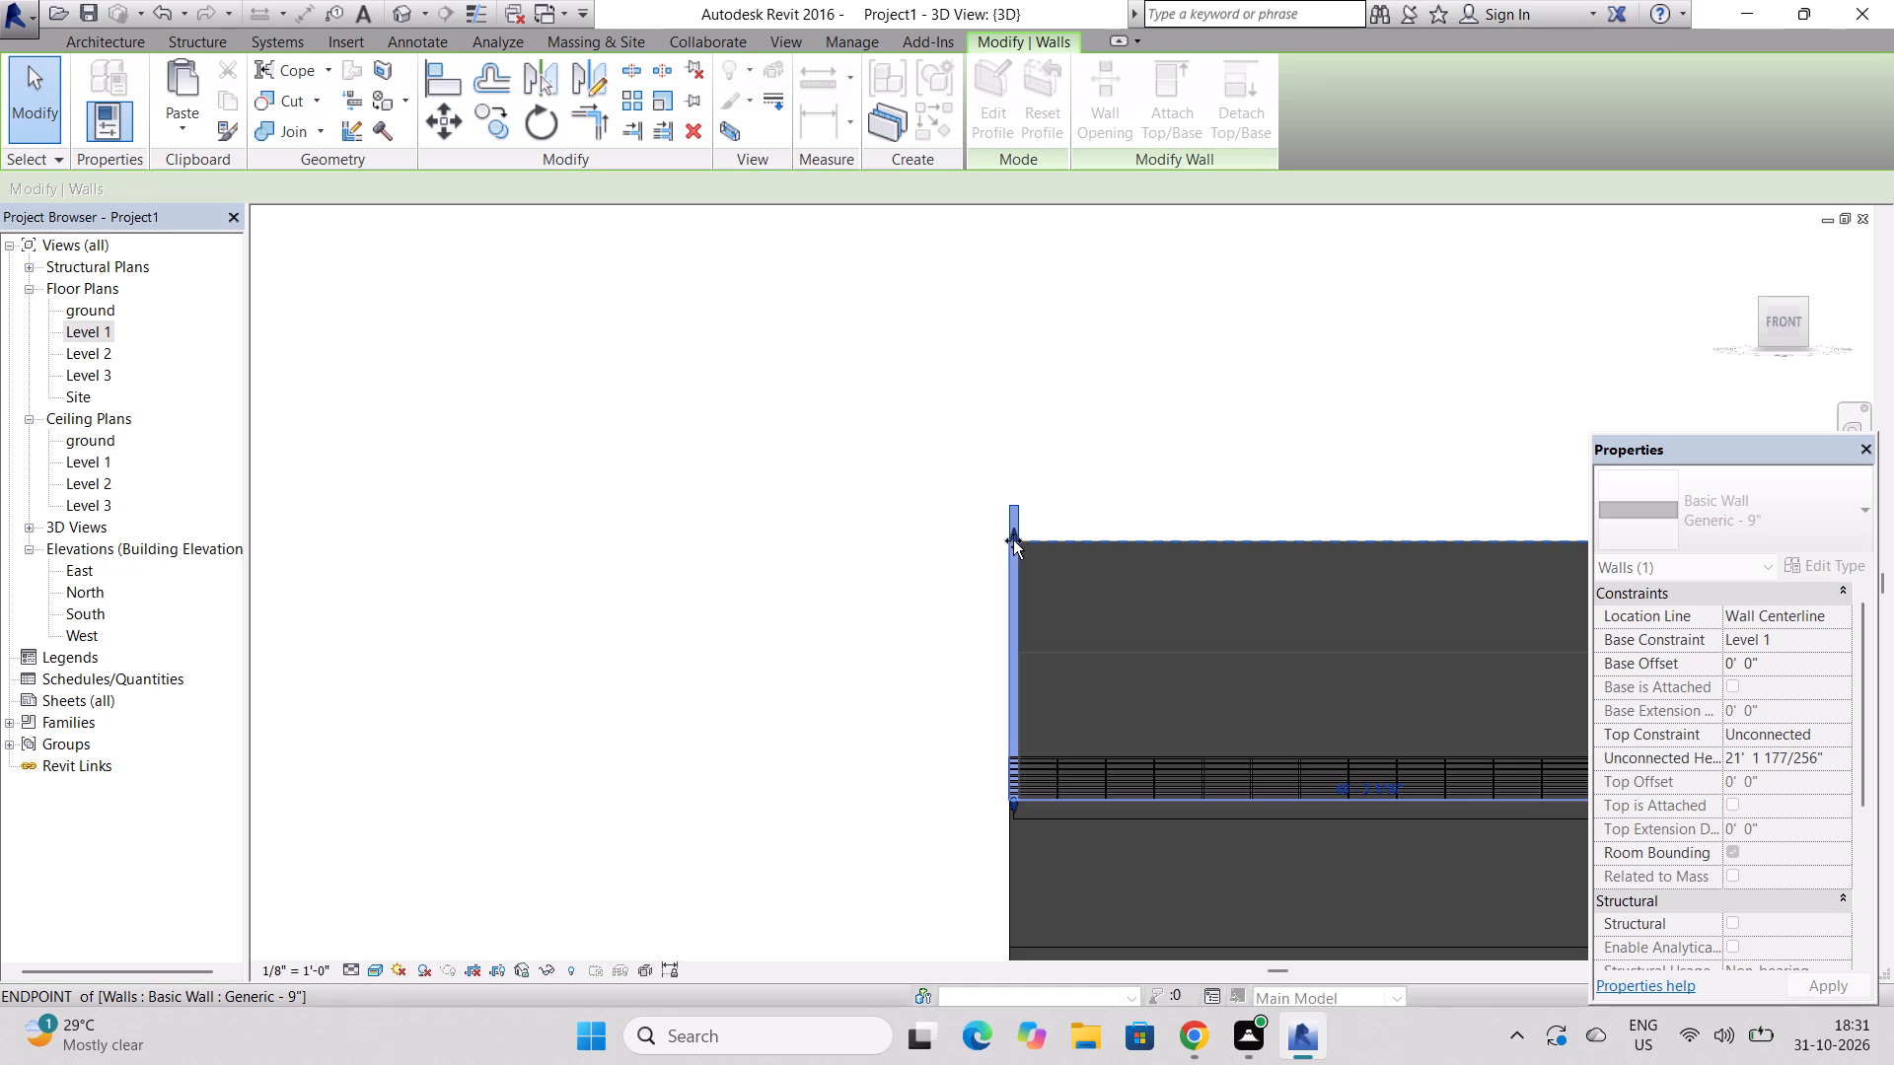
pyautogui.moveTo(1013, 540); pyautogui.dragTo(1014, 546)
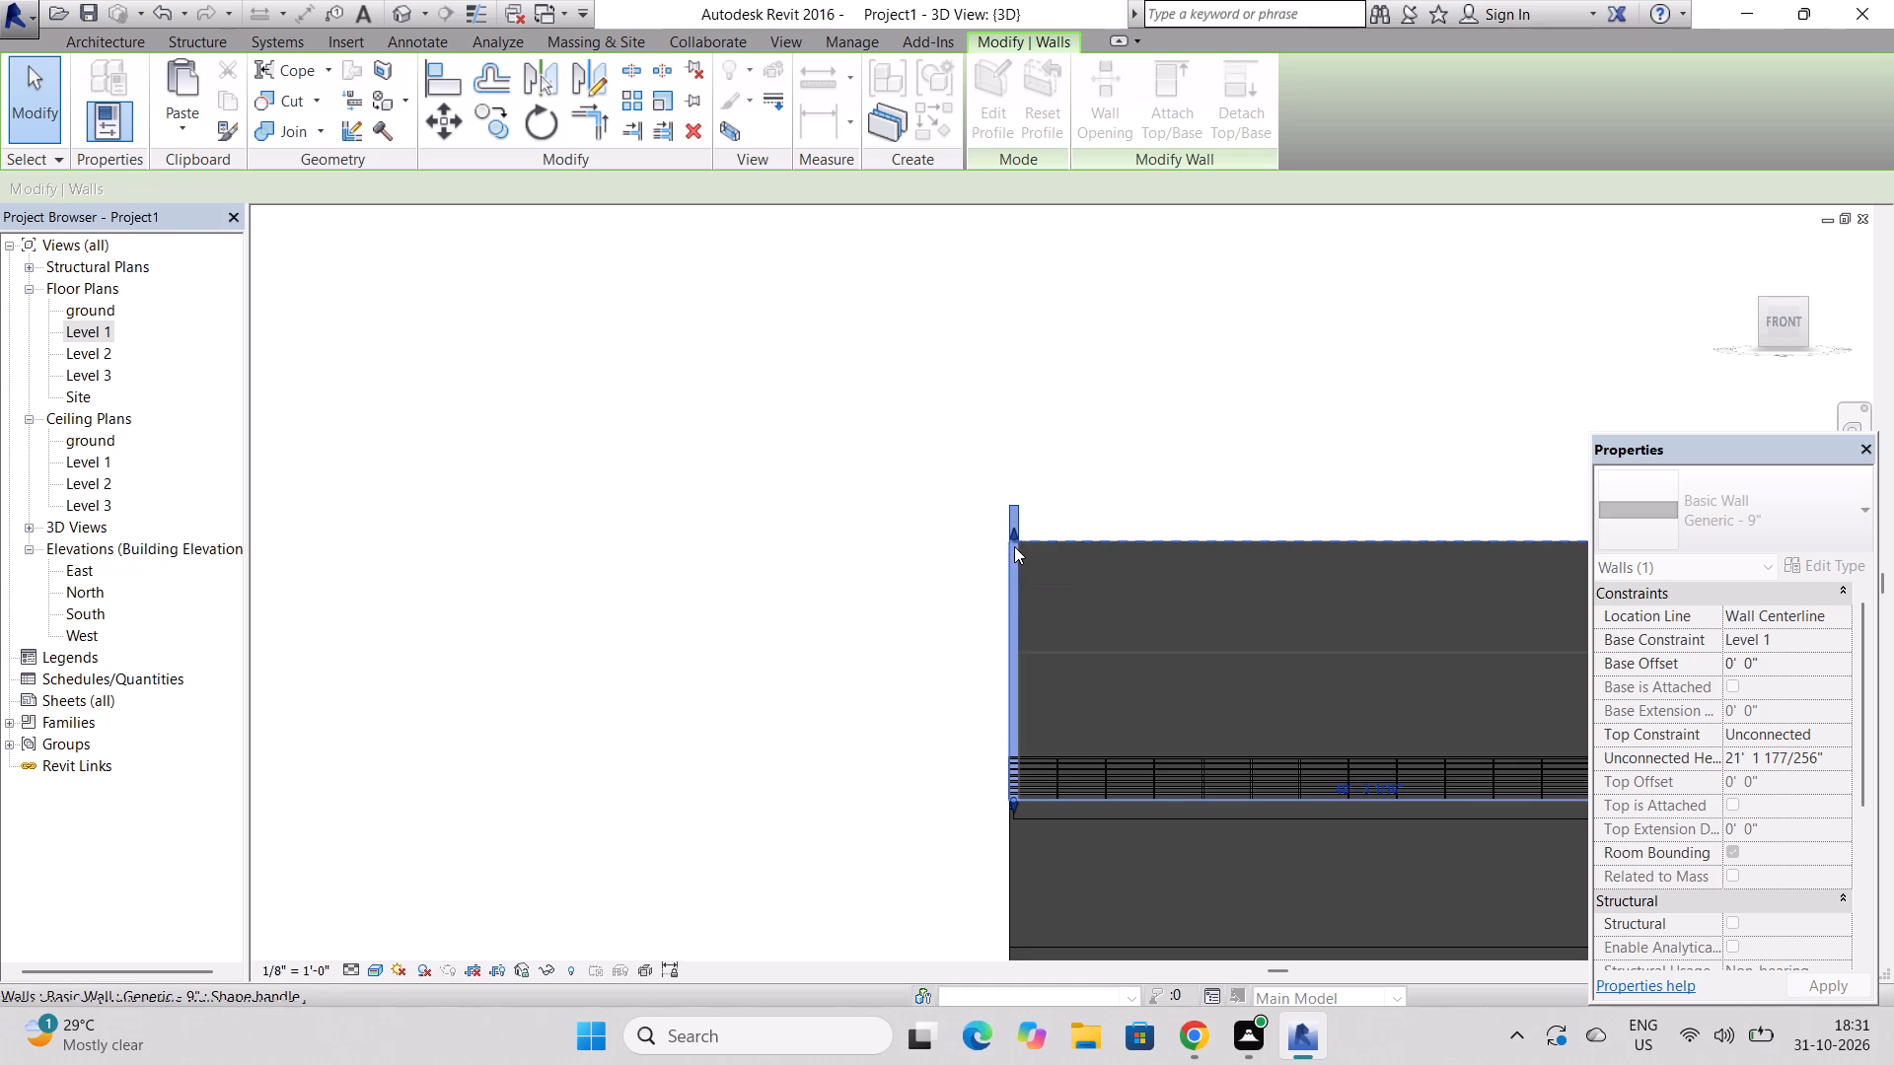
pyautogui.scroll(-6, 949, 560)
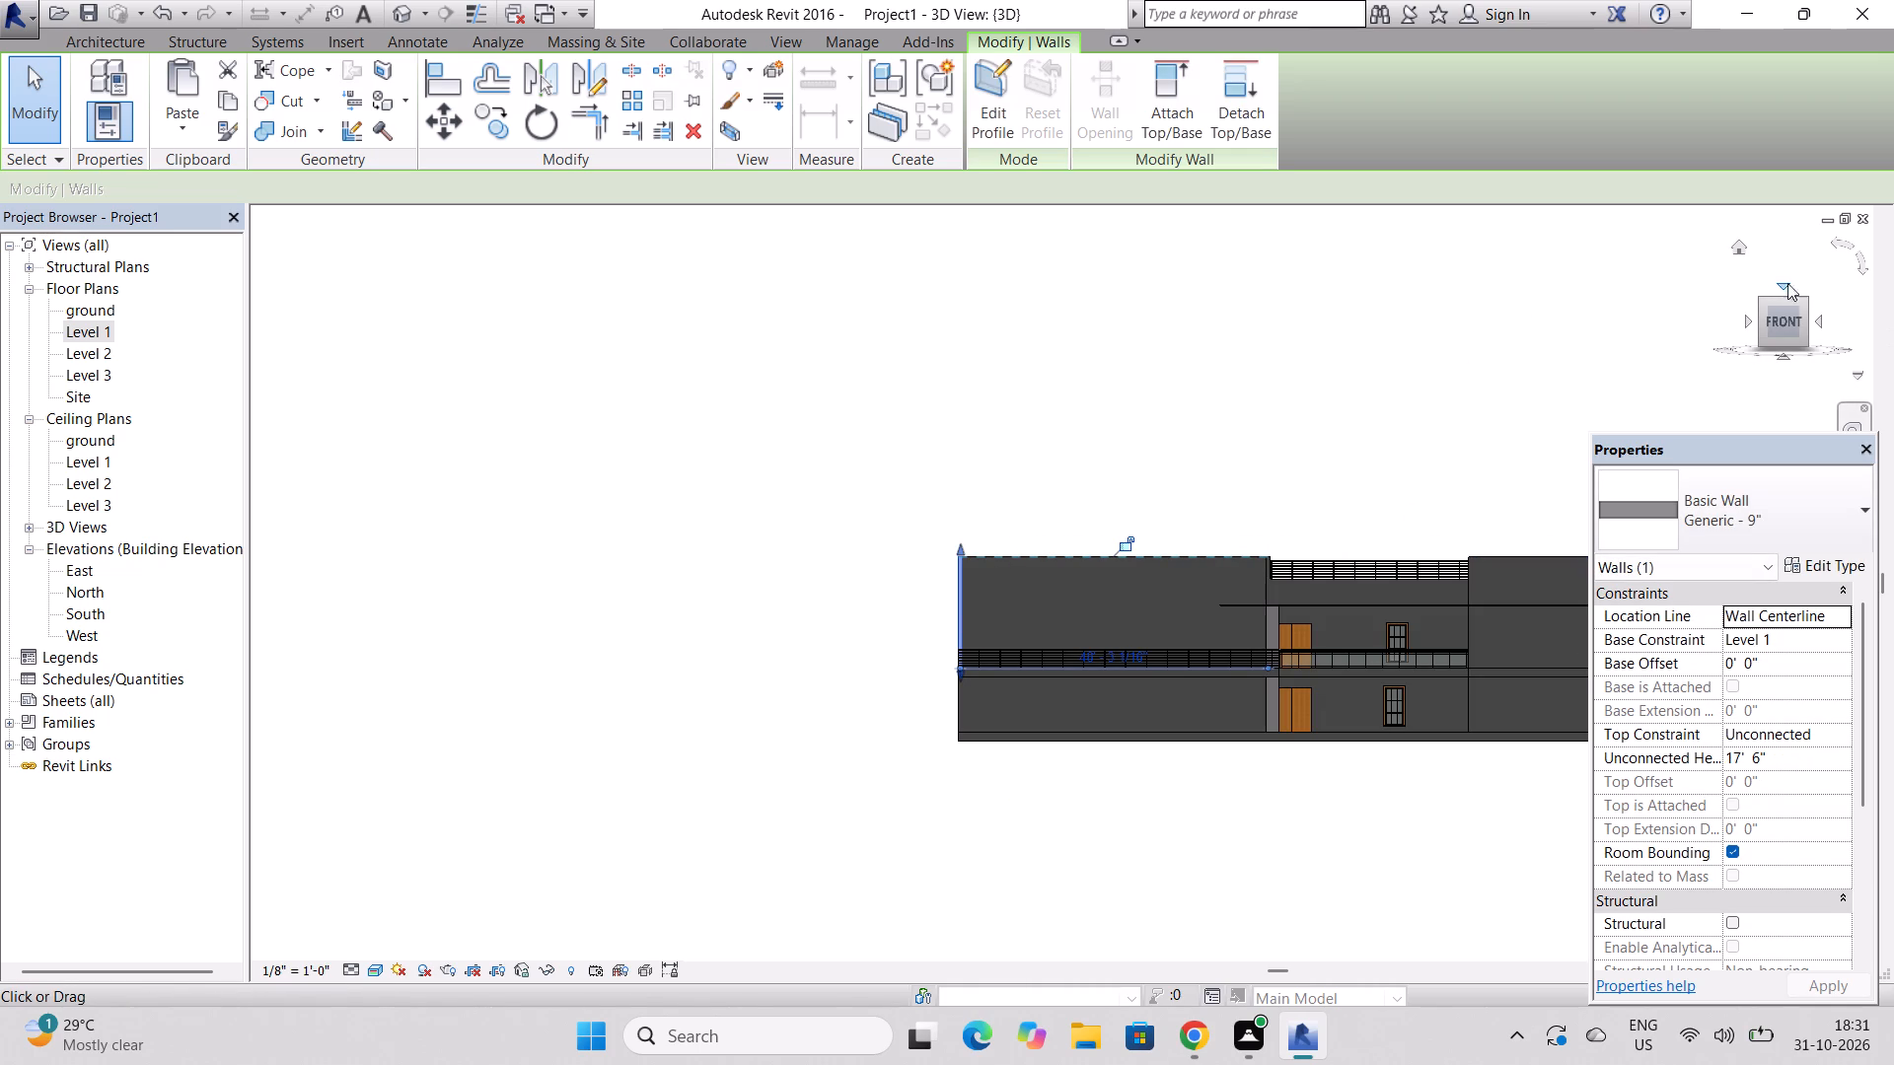
# Raise the rear wall's top to meet the tops of the smaller corner room's walls, about 17' 6" high.
pyautogui.moveTo(1778, 283); pyautogui.dragTo(1767, 343)
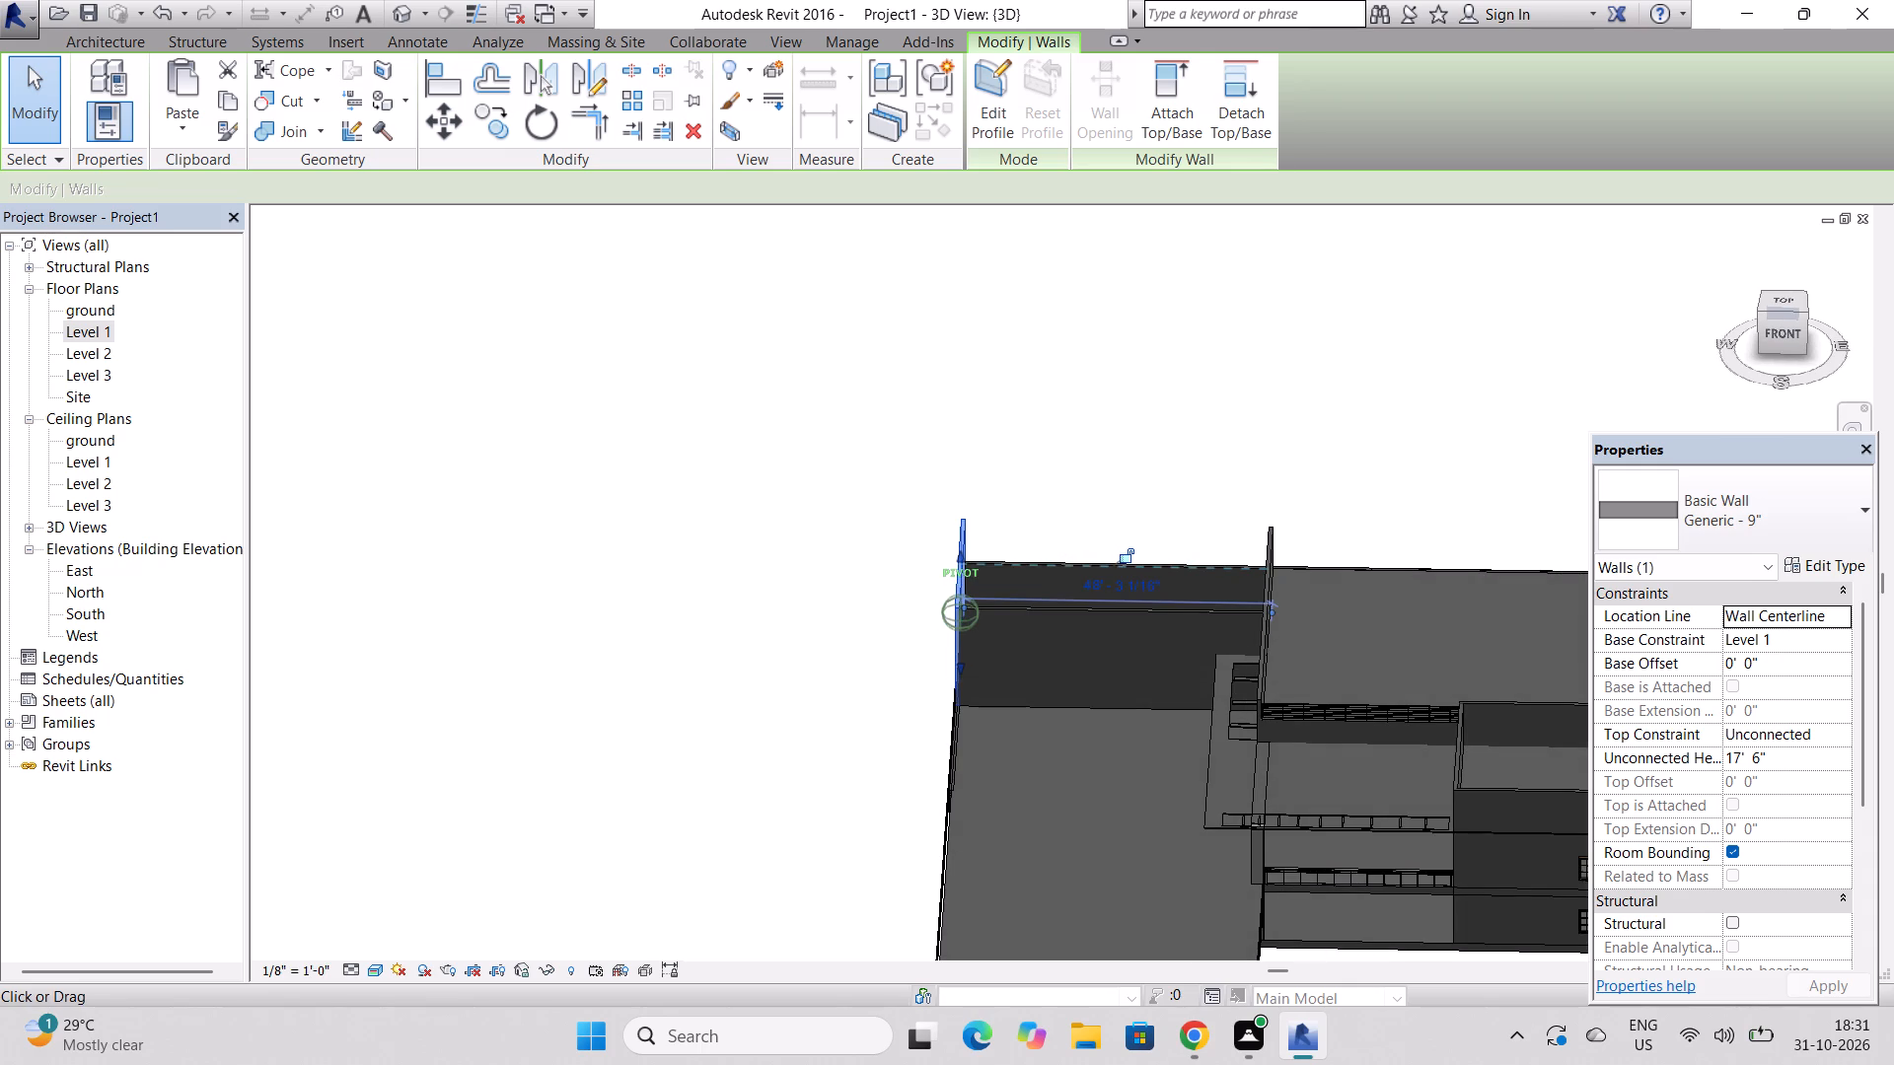
pyautogui.moveTo(1767, 343); pyautogui.dragTo(1316, 338)
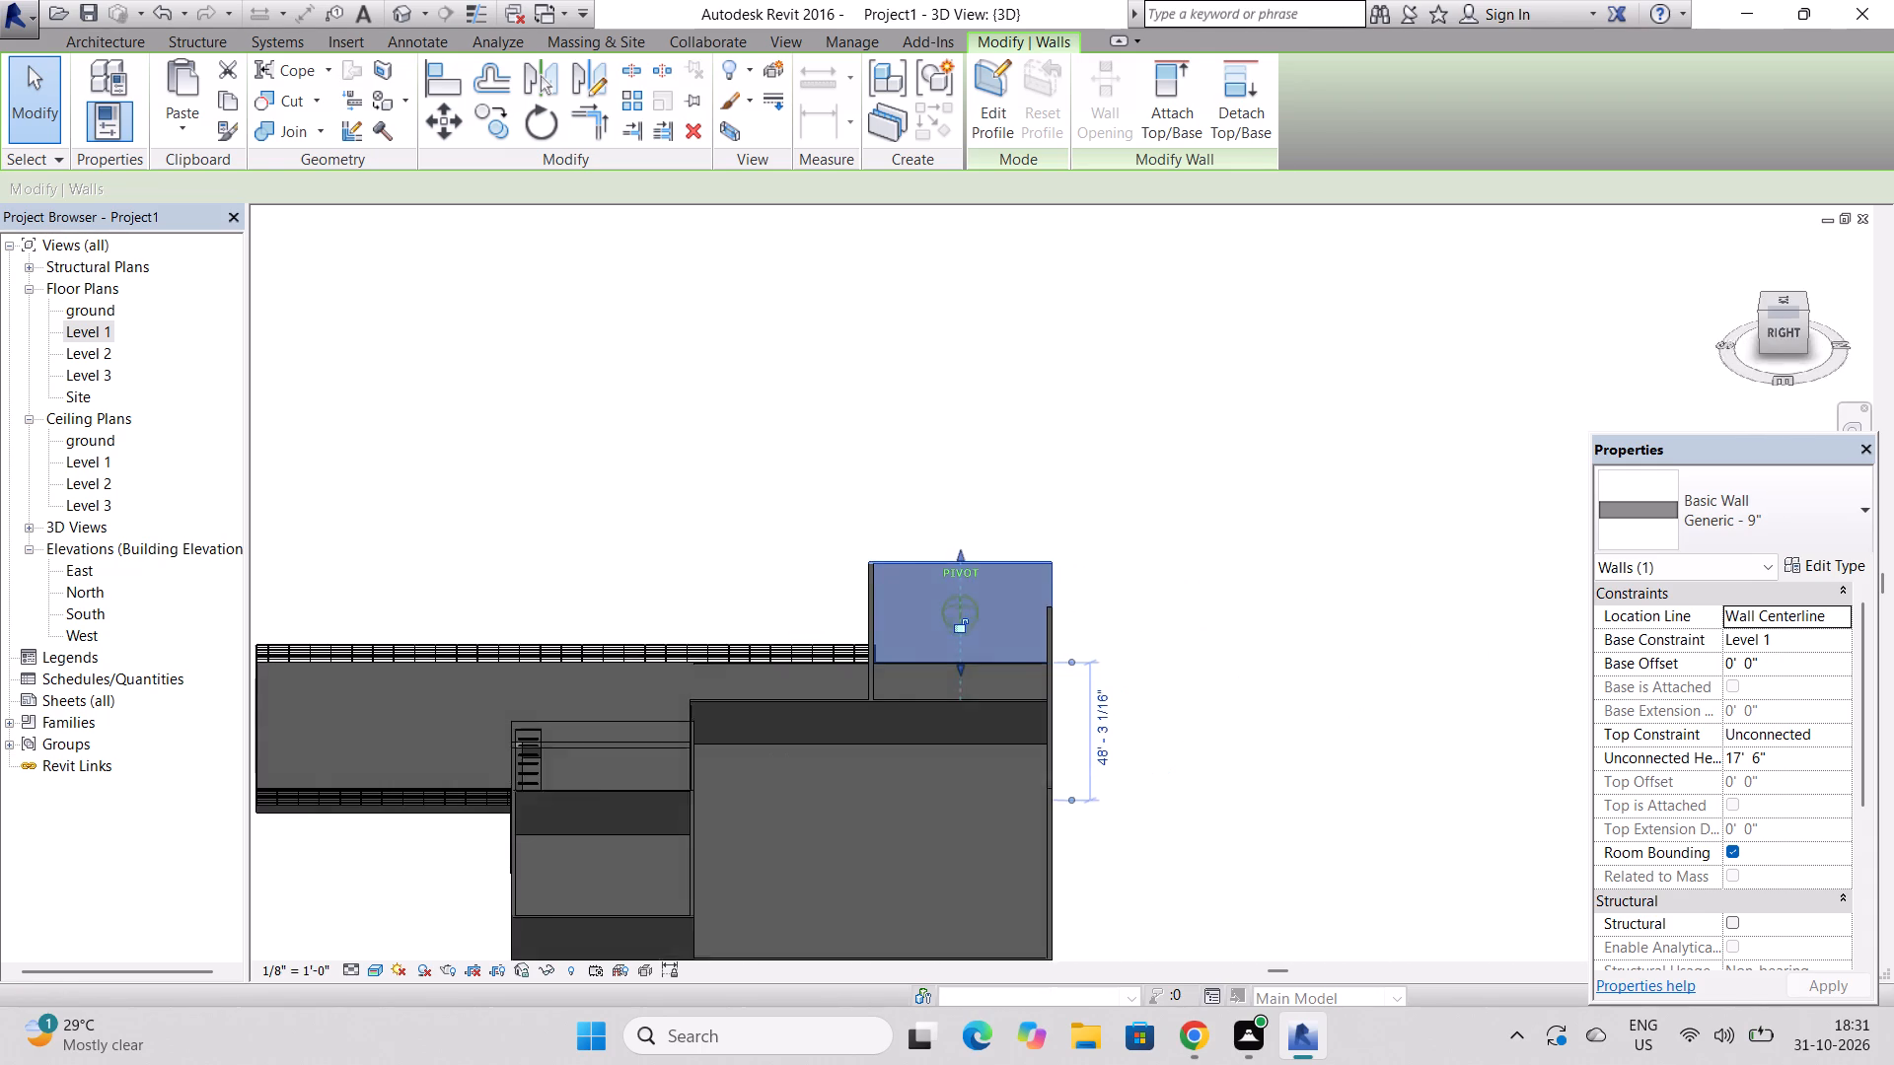
pyautogui.moveTo(1316, 338); pyautogui.dragTo(1173, 322)
pyautogui.press('Escape')
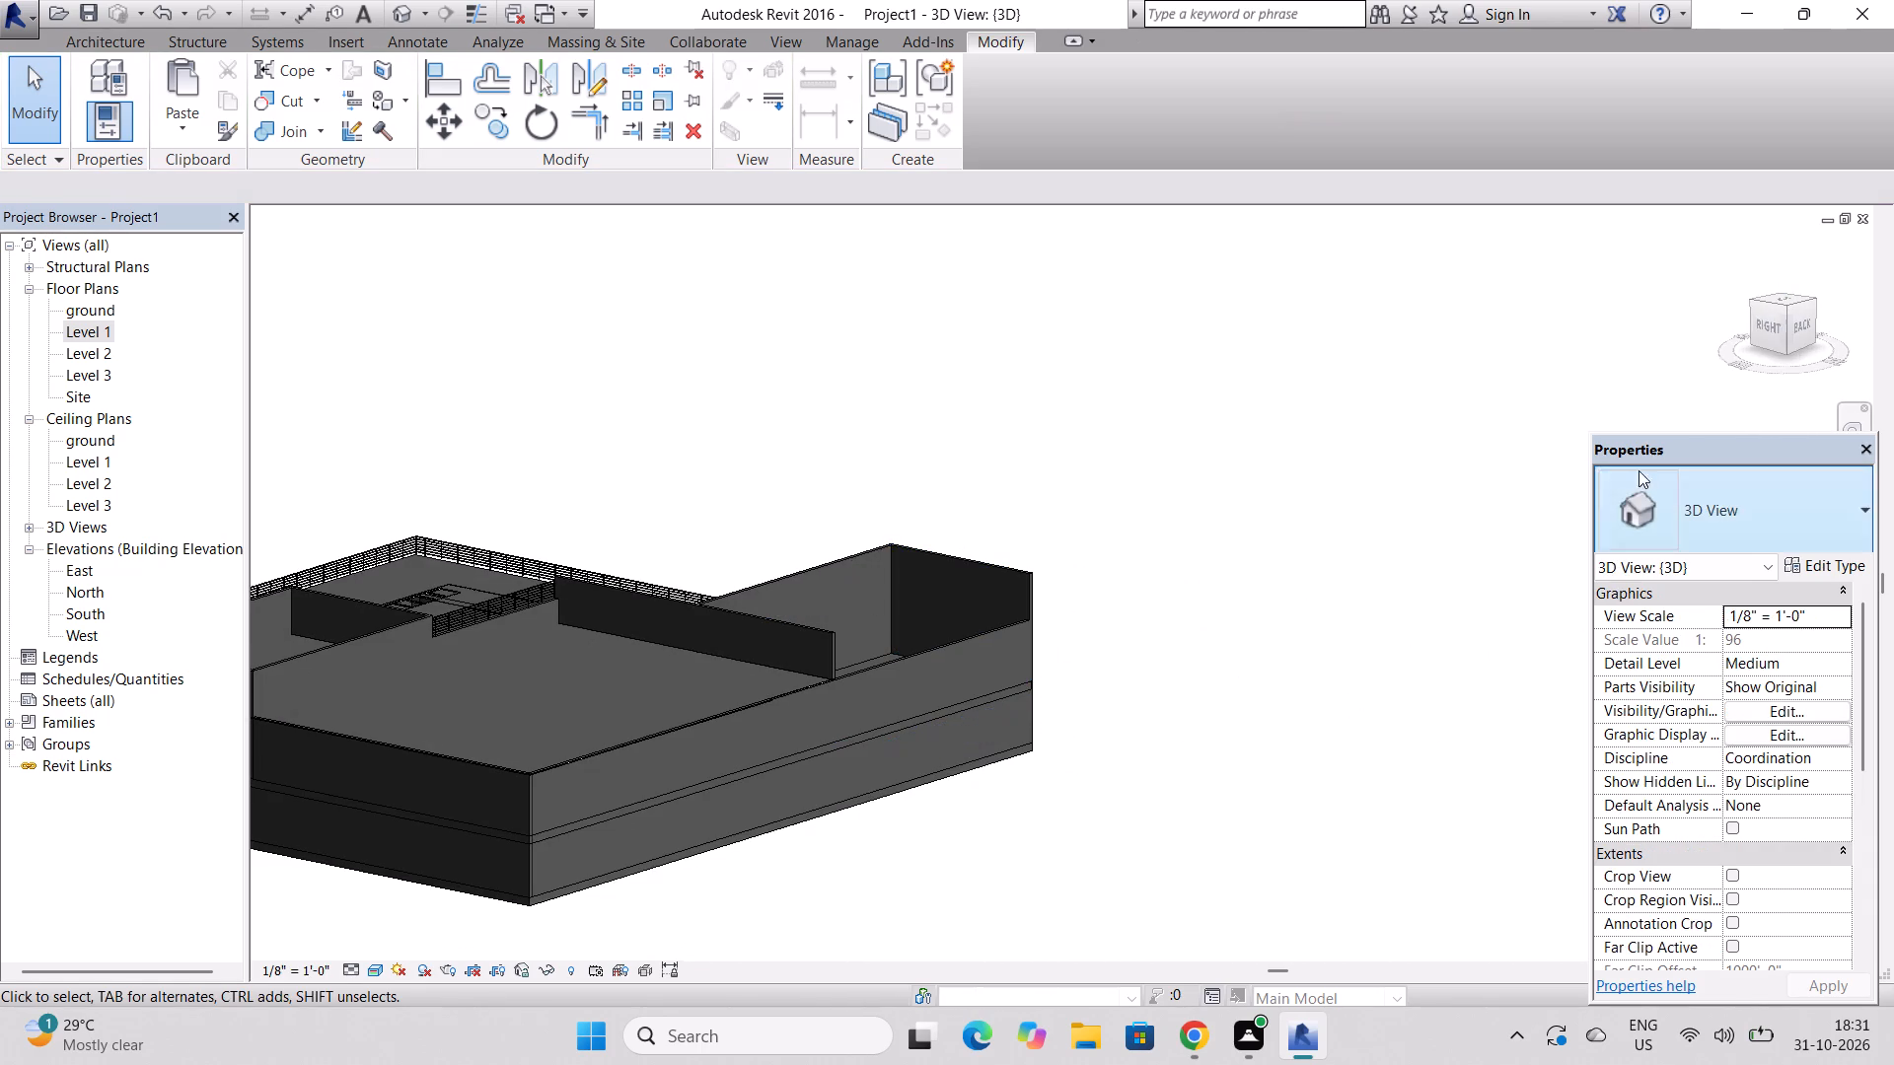
pyautogui.click(949, 647)
pyautogui.moveTo(775, 686); pyautogui.dragTo(775, 648)
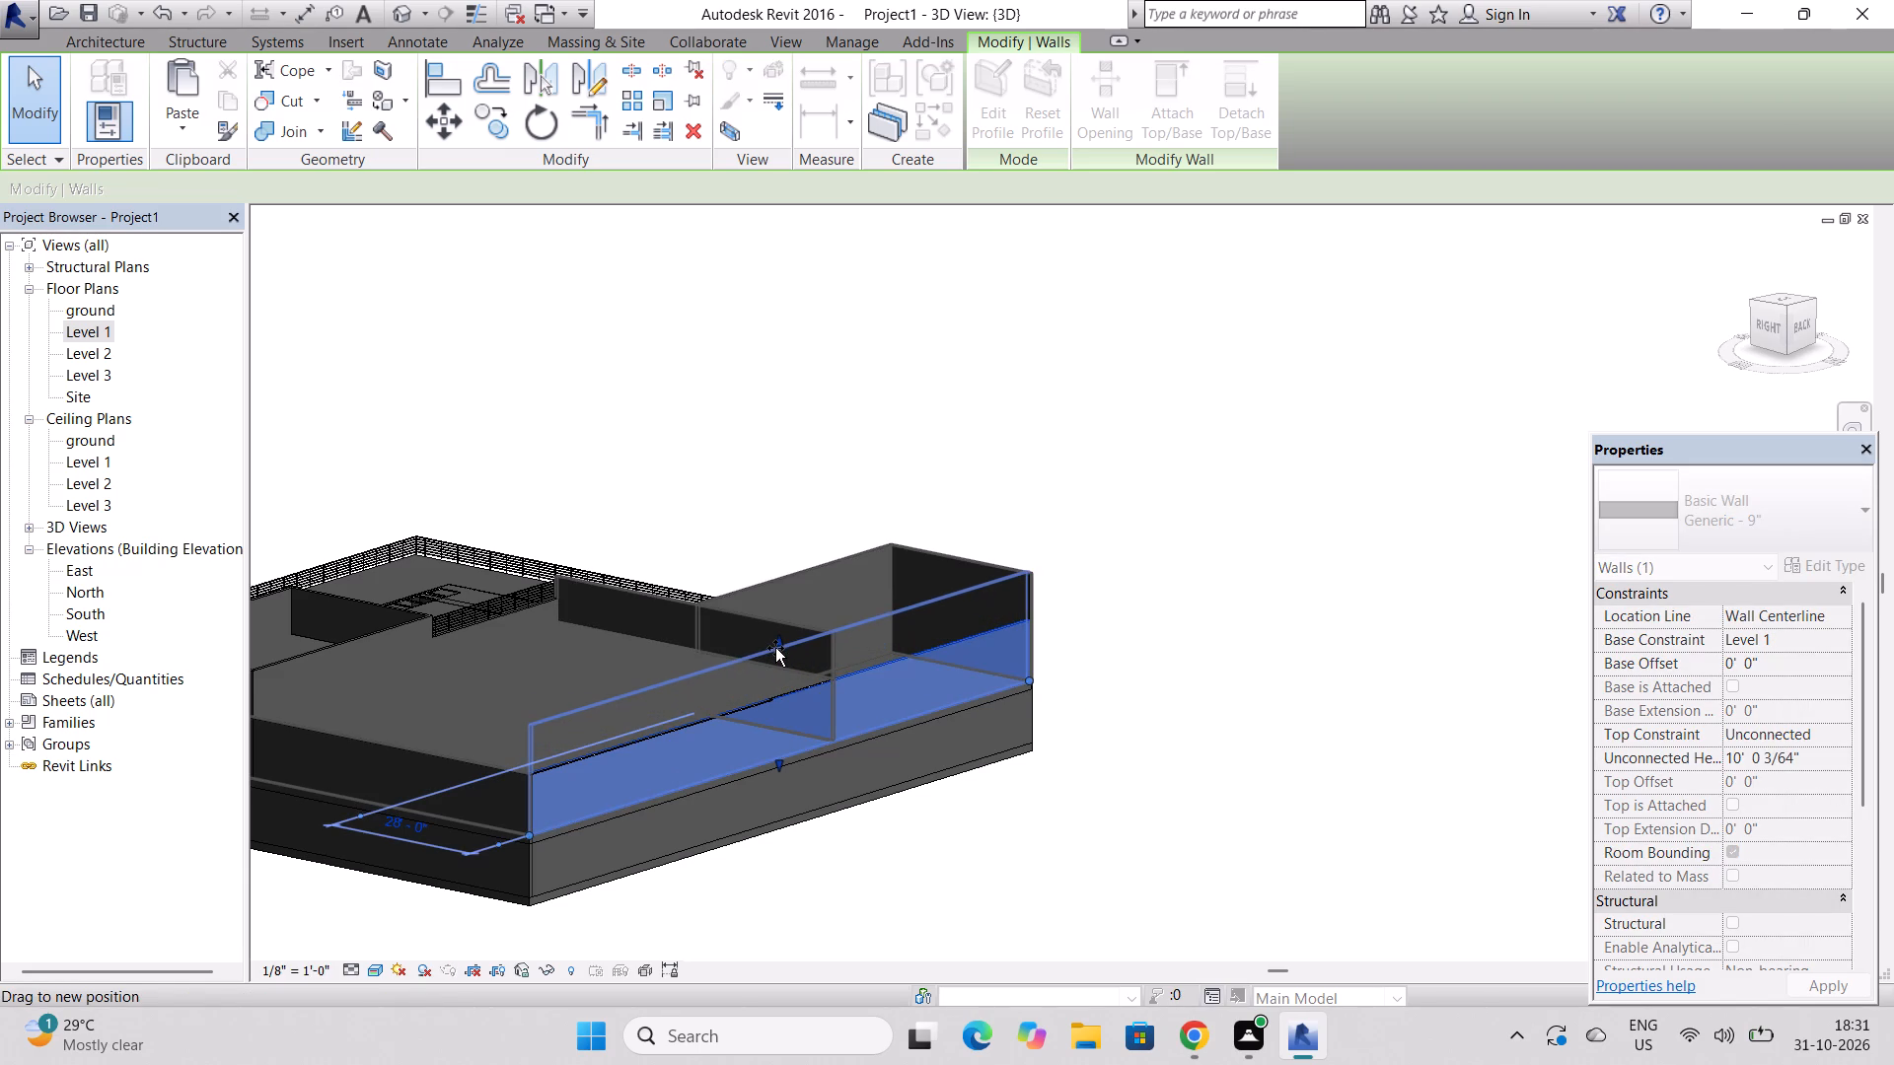
pyautogui.moveTo(775, 648); pyautogui.dragTo(775, 652)
pyautogui.scroll(9, 824, 634)
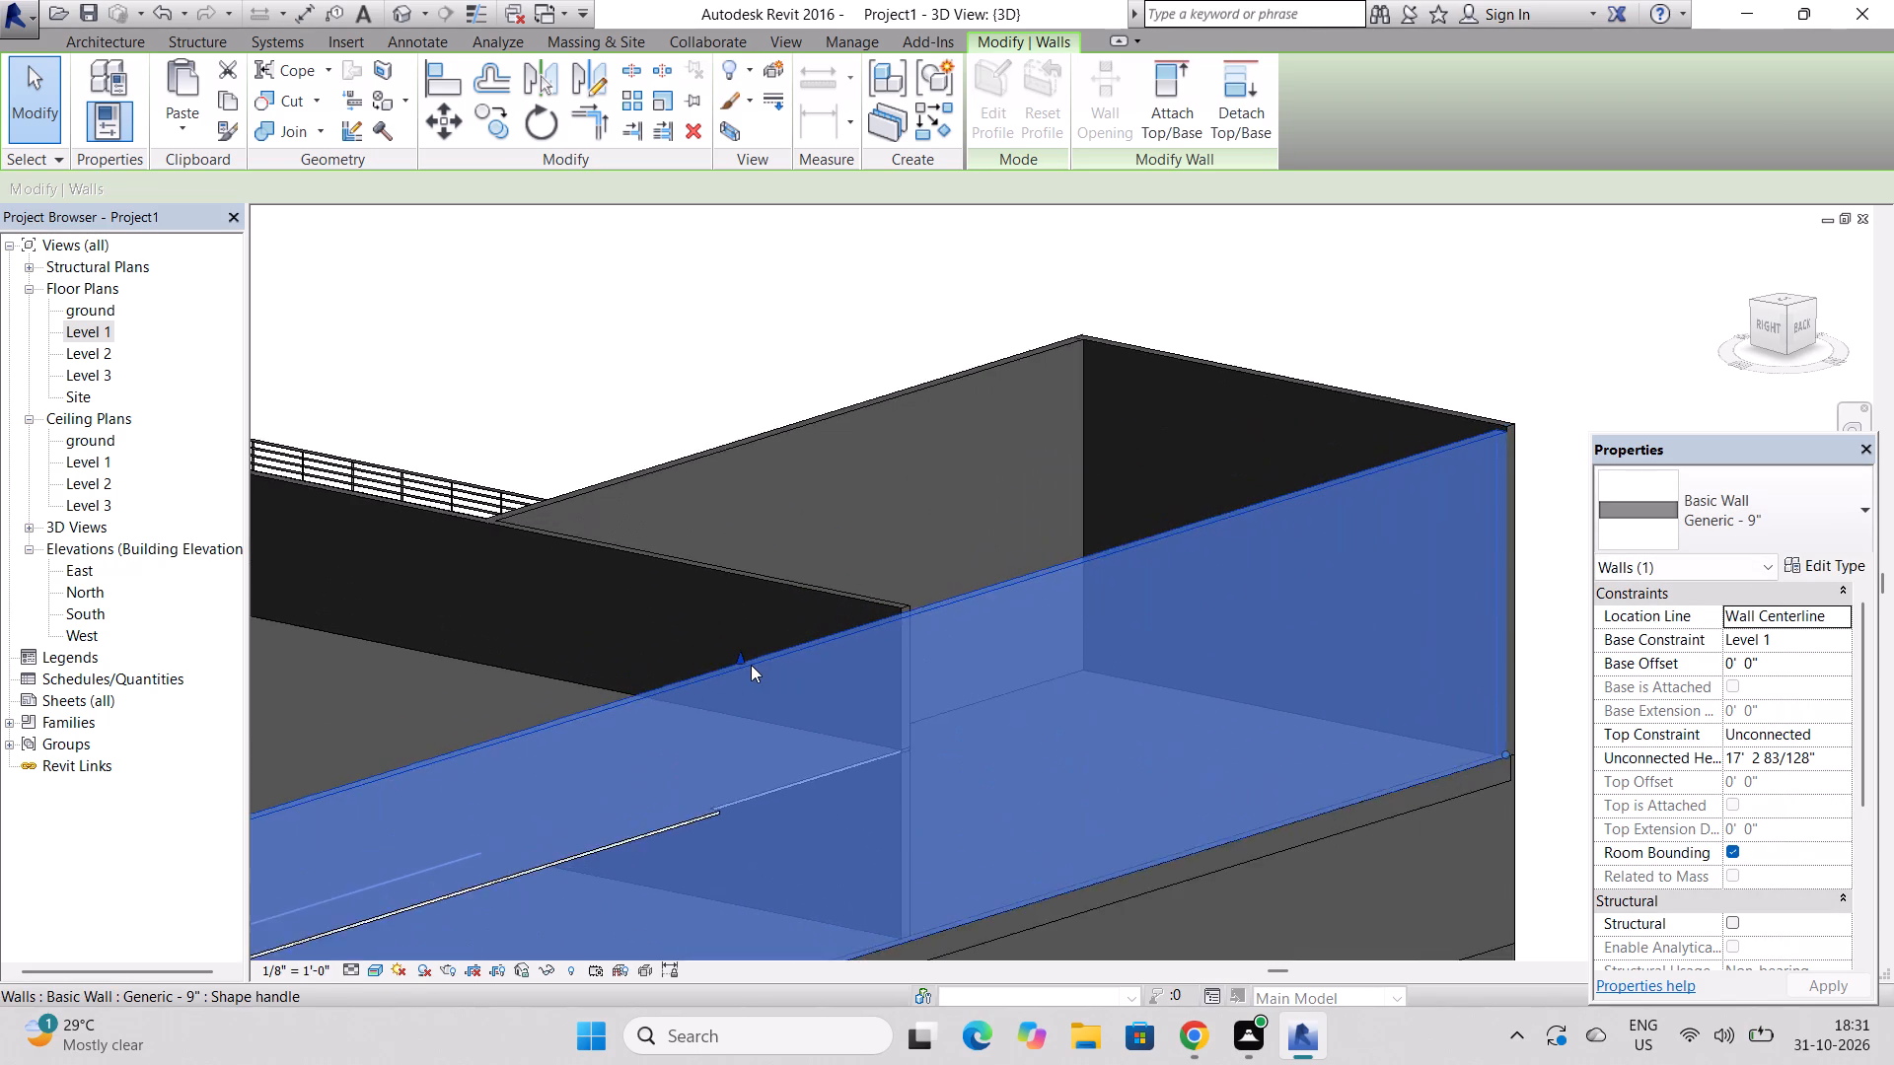
pyautogui.scroll(2, 751, 665)
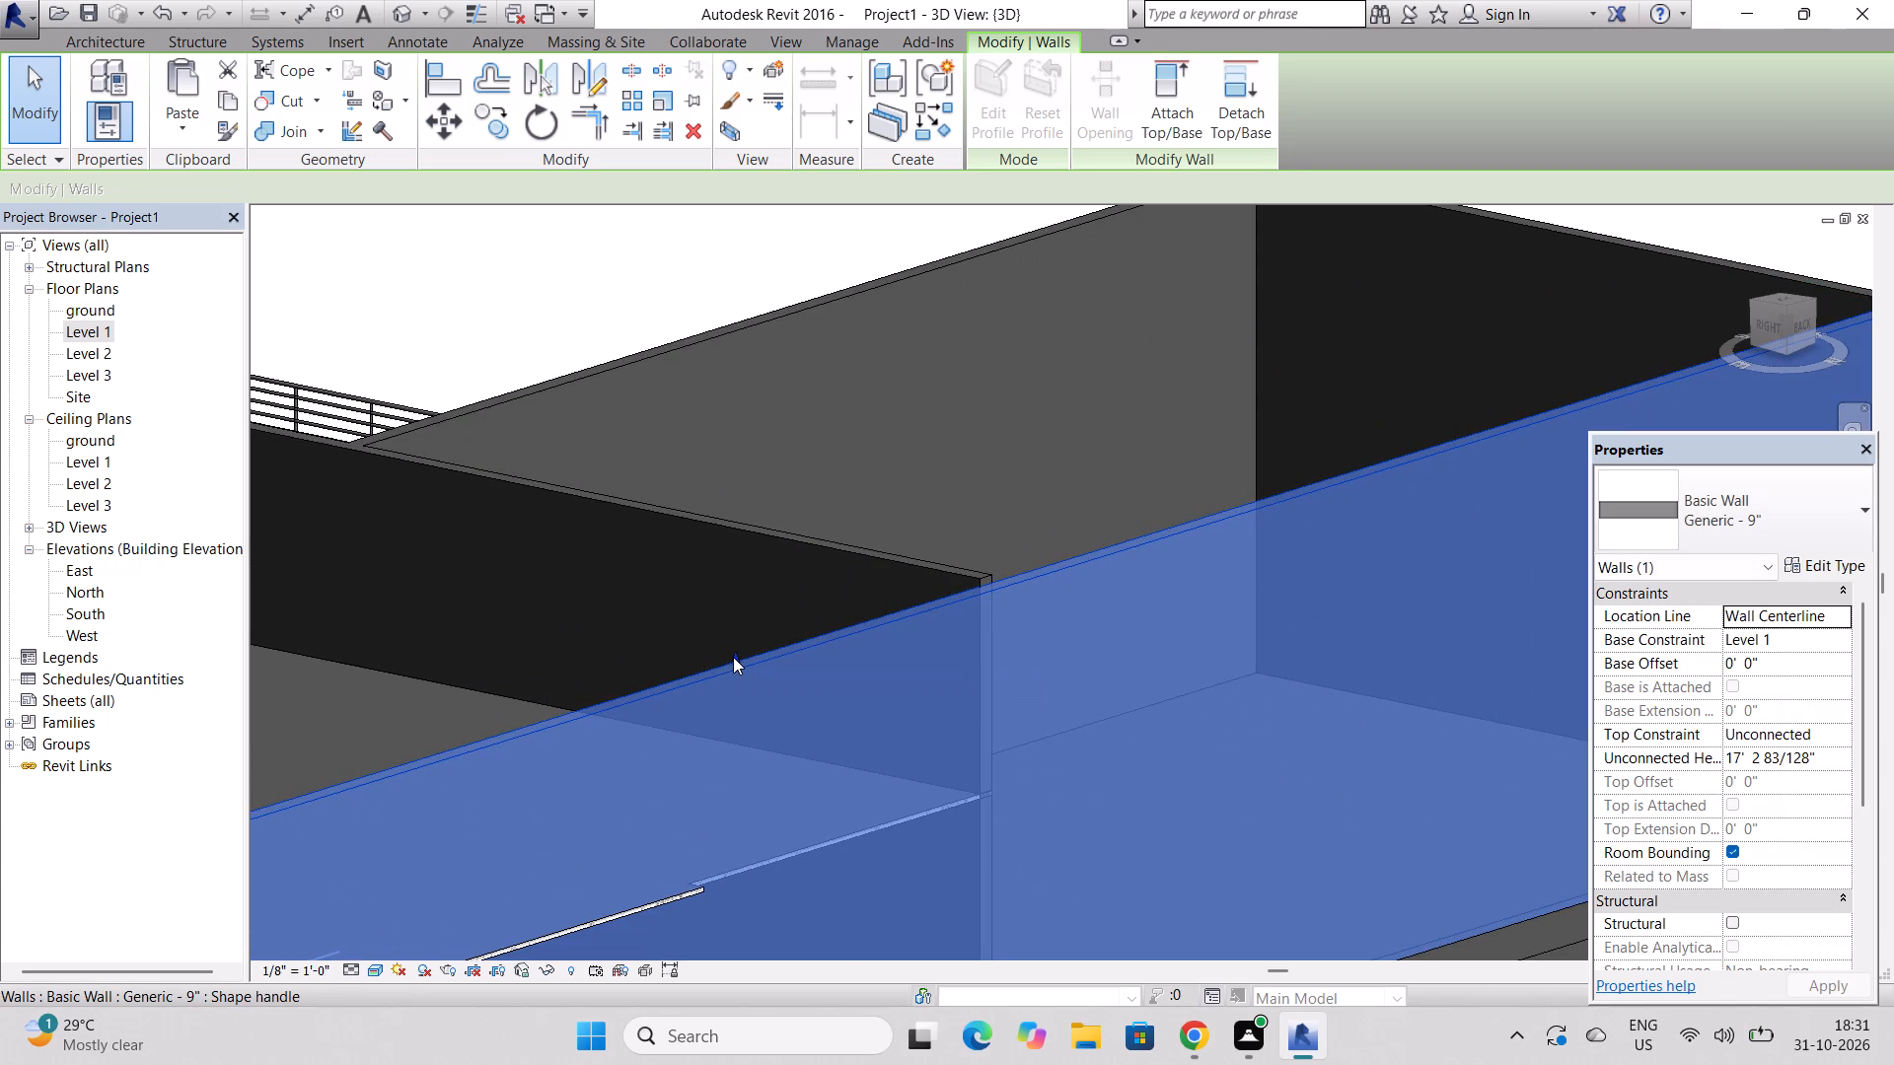
pyautogui.click(733, 657)
pyautogui.press('Escape')
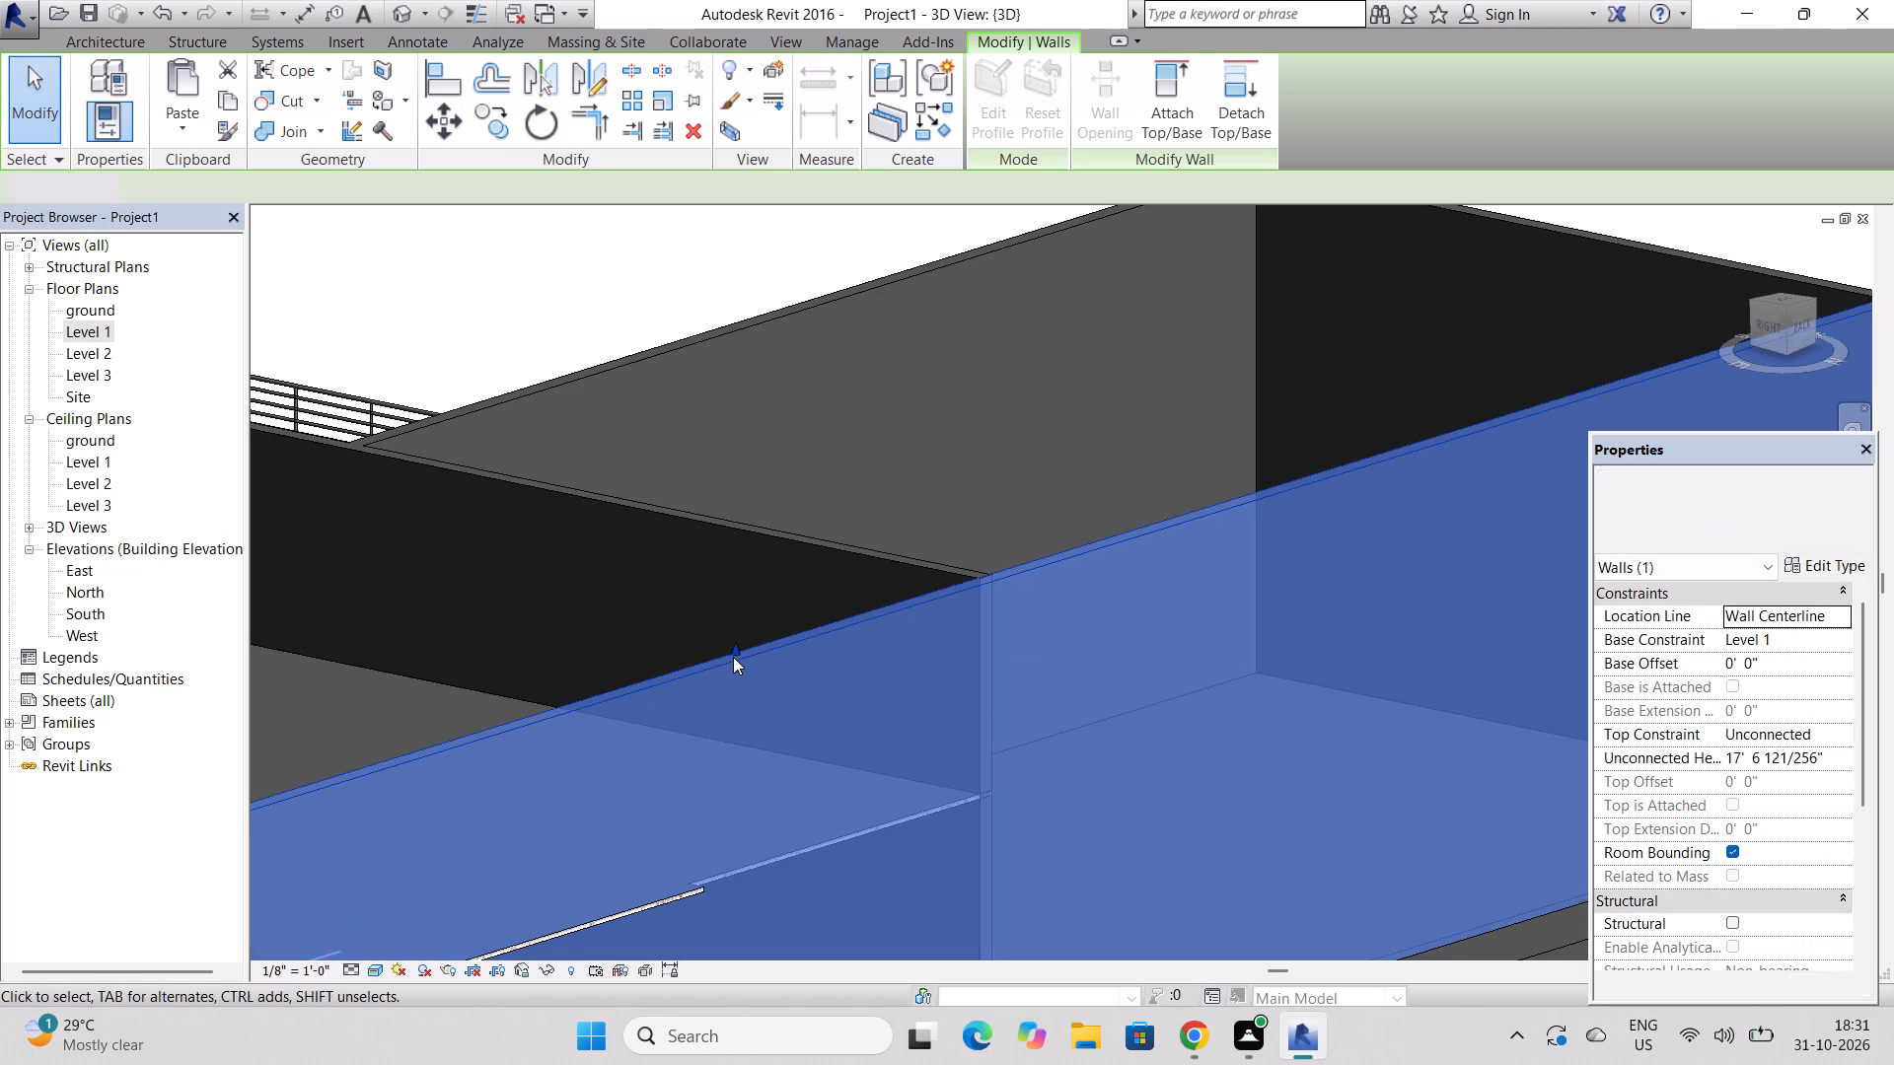
# Examine the wall heights and the overall building from the rear, the front and an angled front view.
pyautogui.scroll(-9, 932, 606)
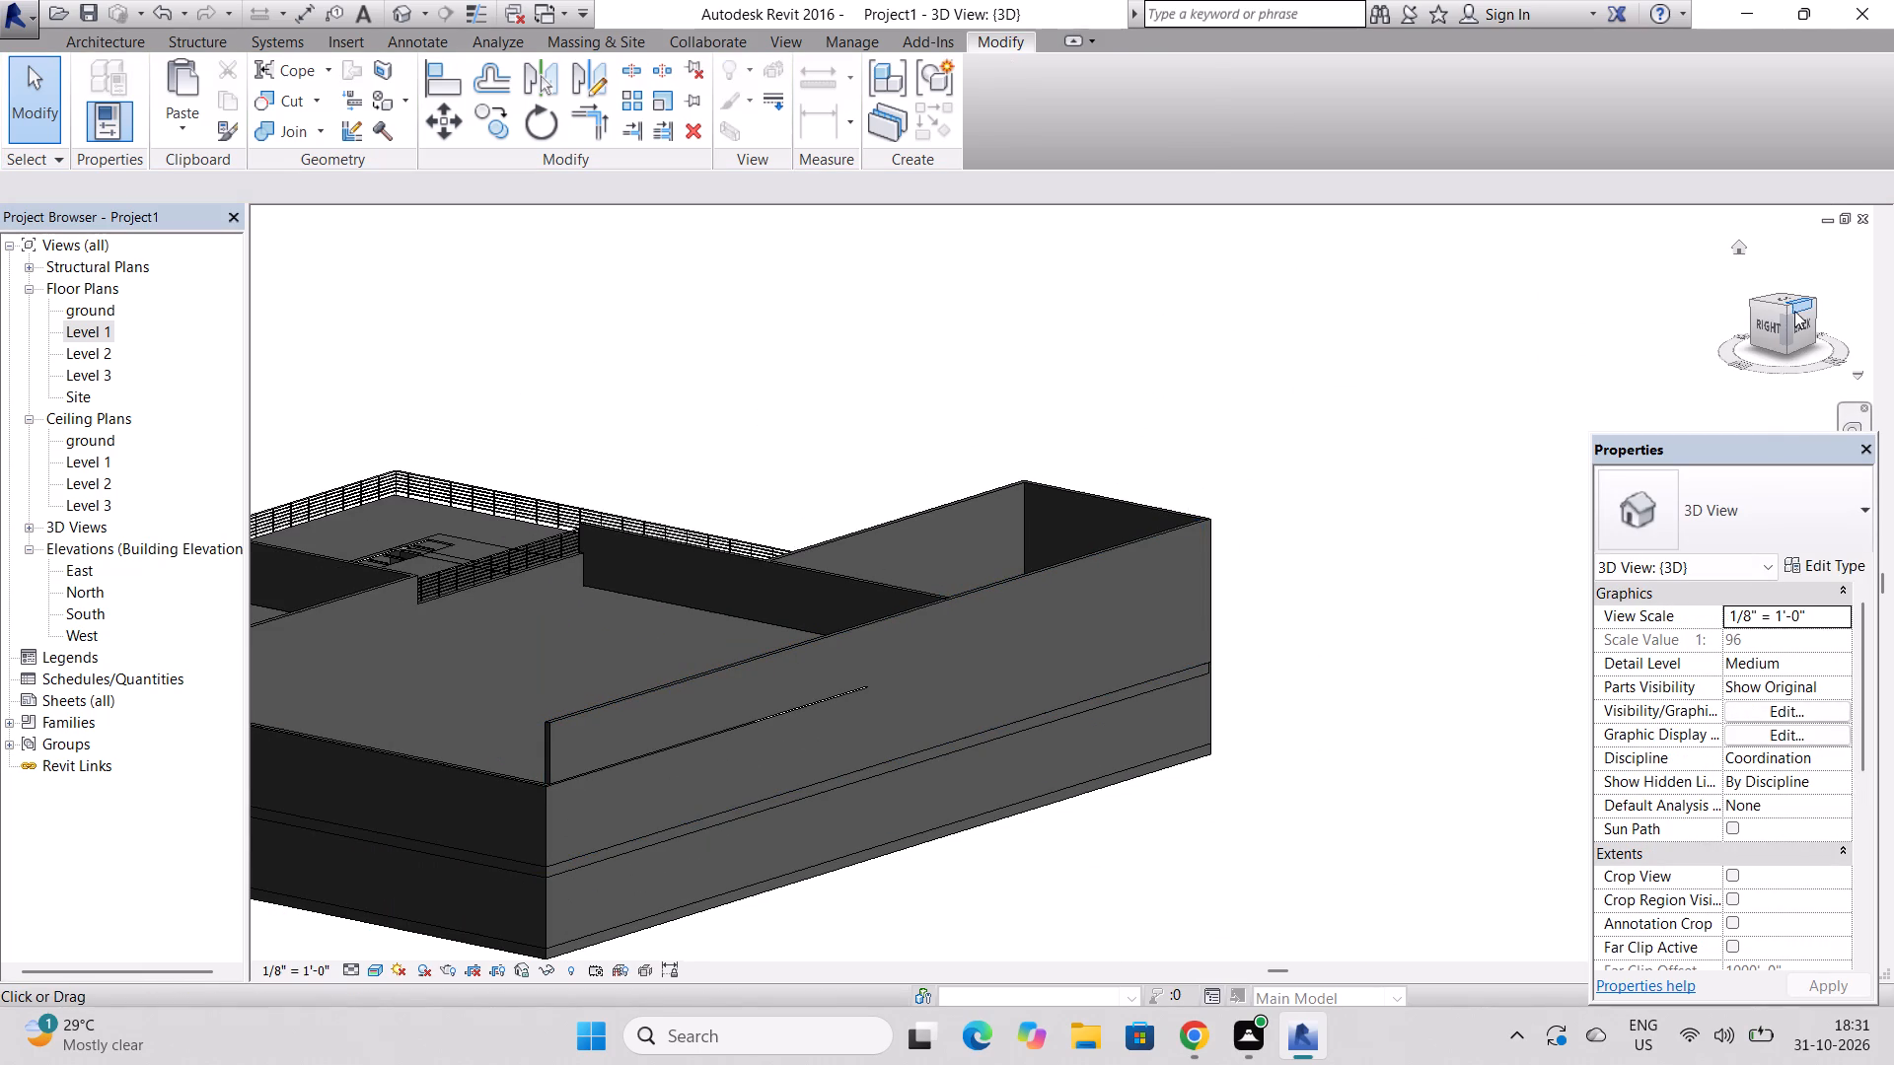
pyautogui.moveTo(1788, 314); pyautogui.dragTo(1846, 316)
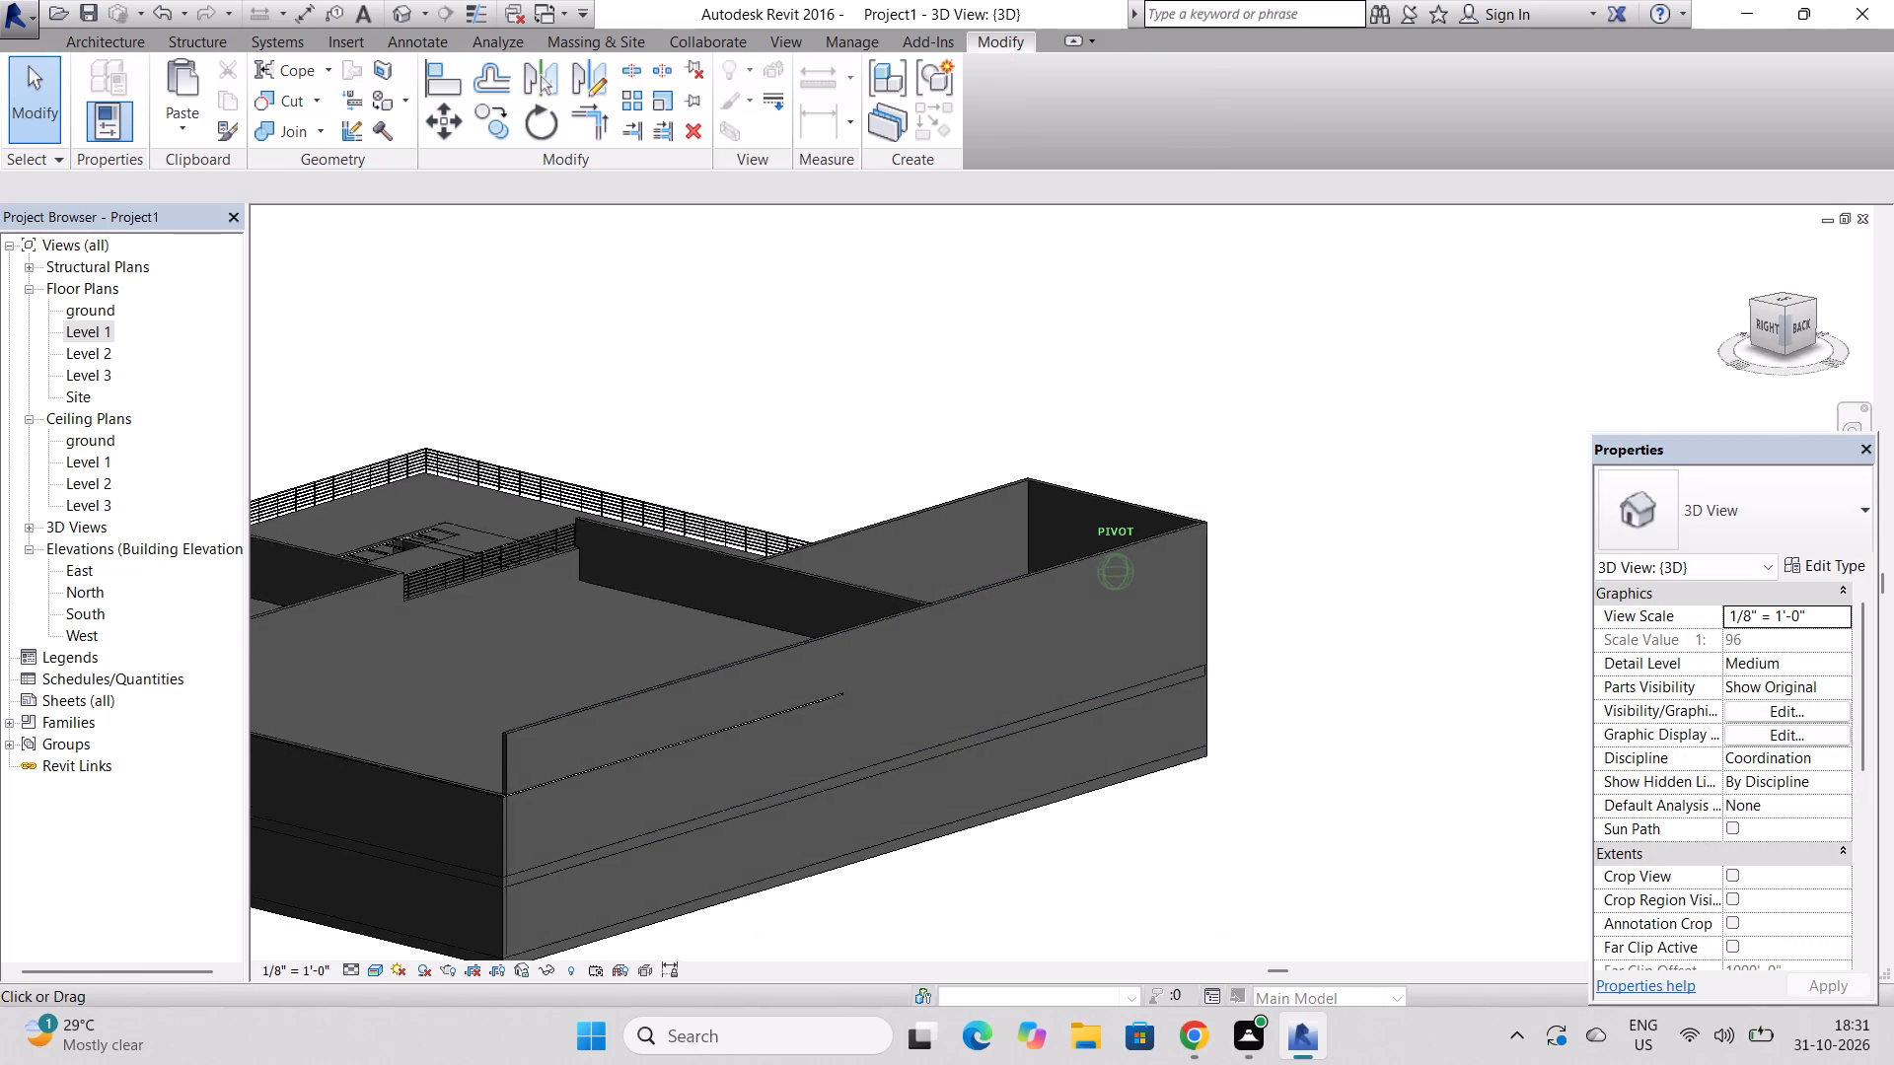
pyautogui.moveTo(1846, 316); pyautogui.dragTo(1076, 345)
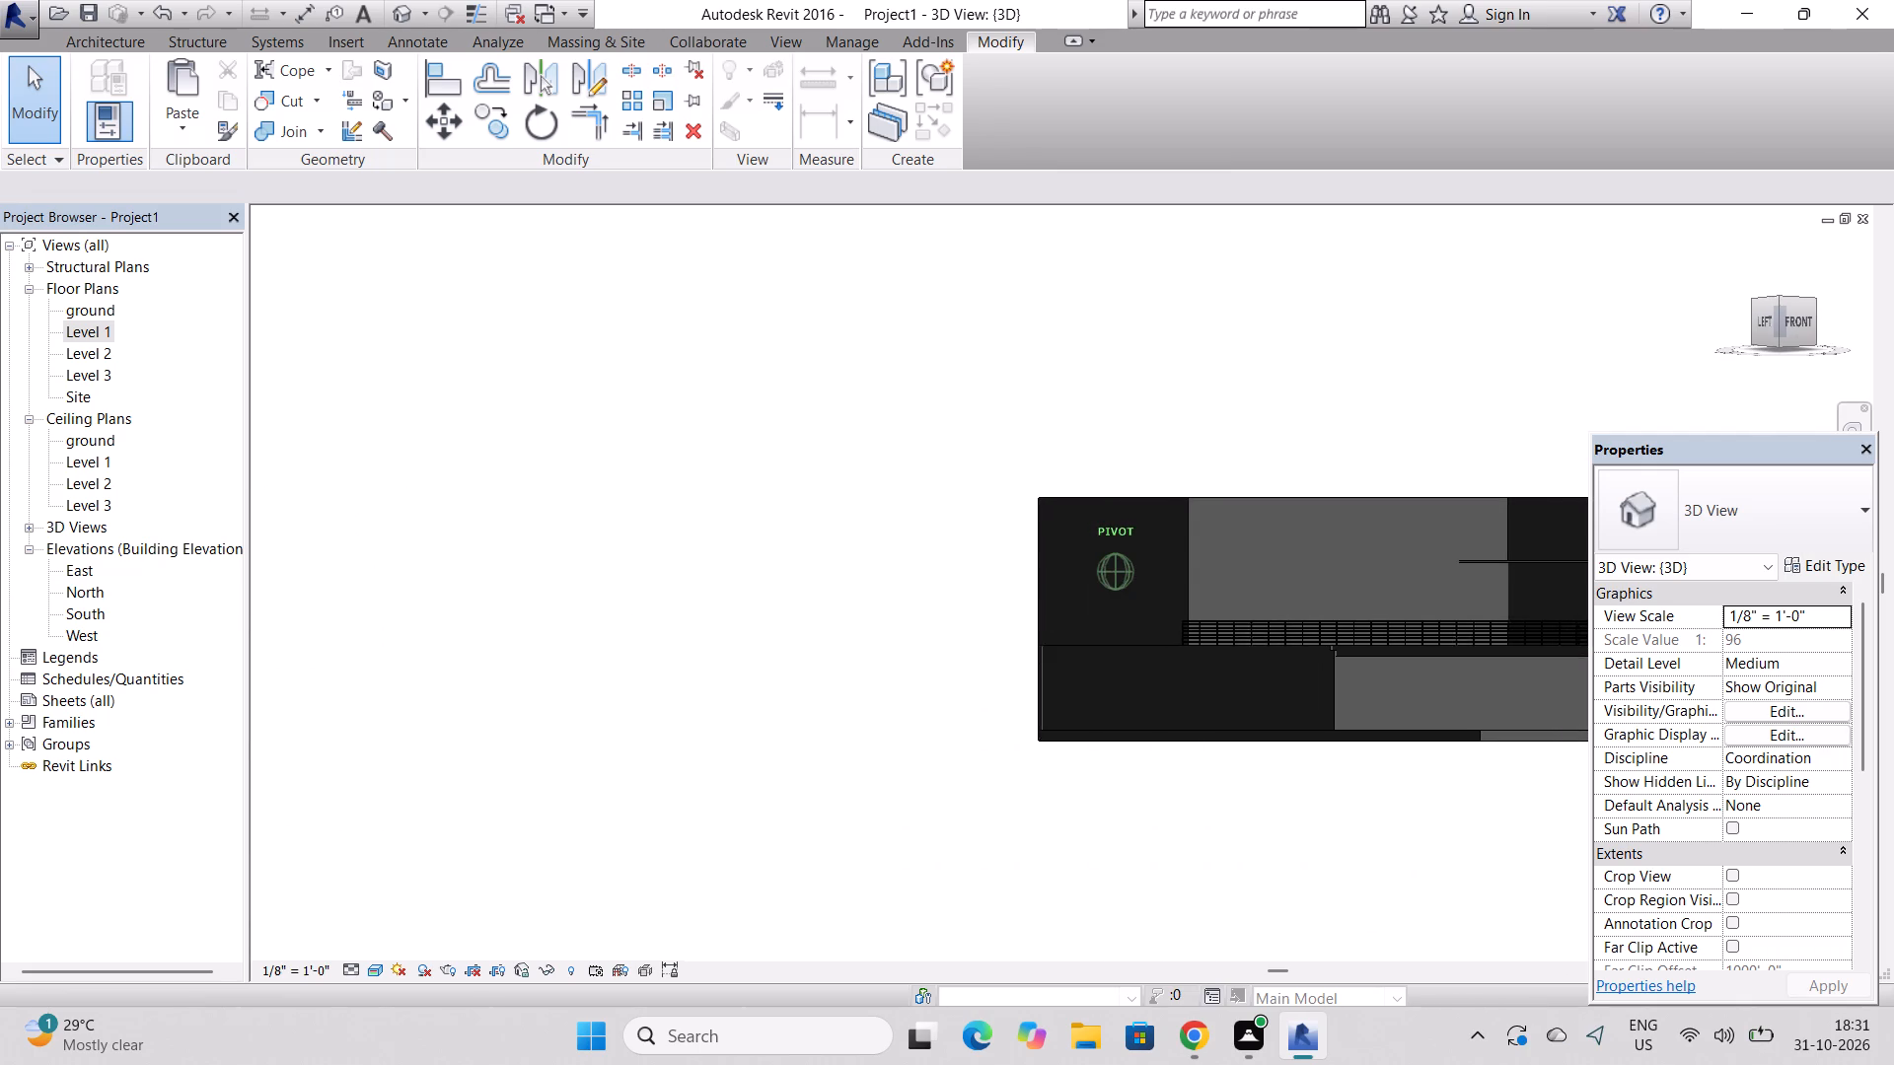
pyautogui.moveTo(1076, 345); pyautogui.dragTo(943, 356)
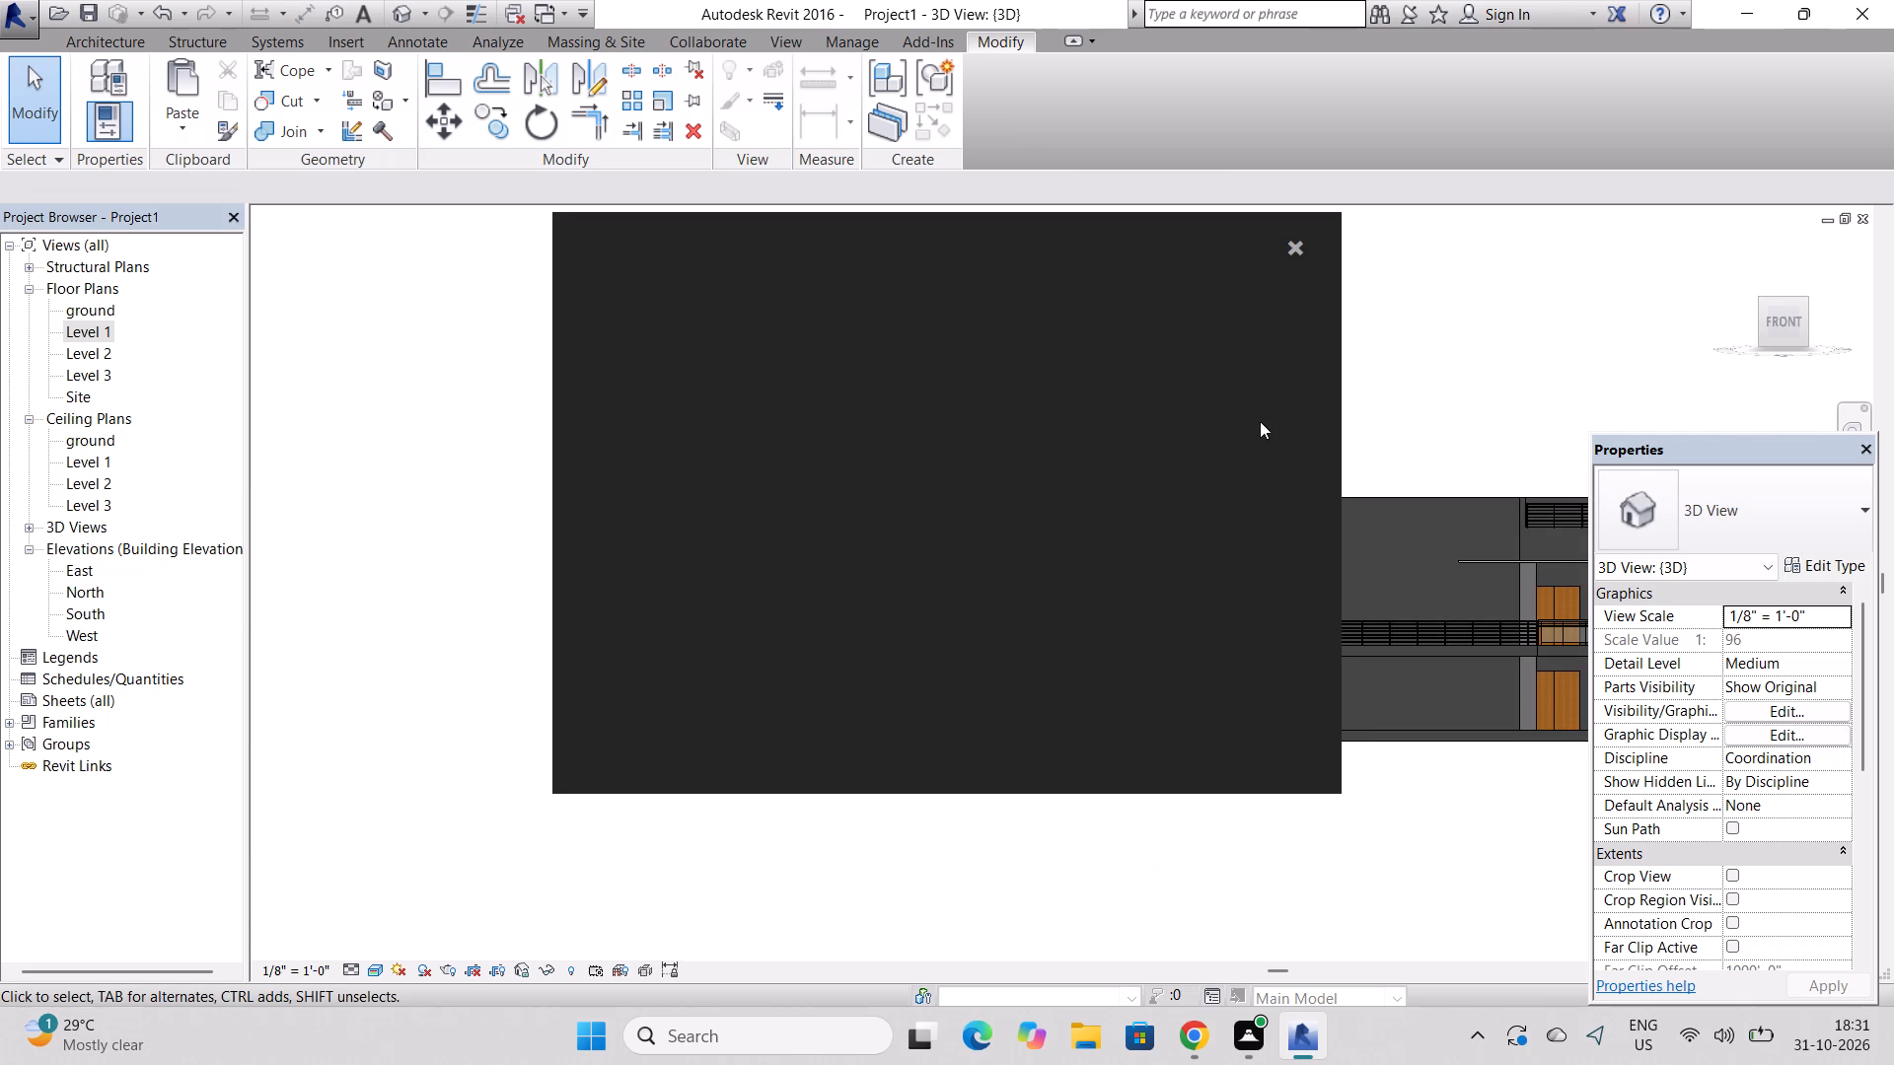
pyautogui.click(1294, 240)
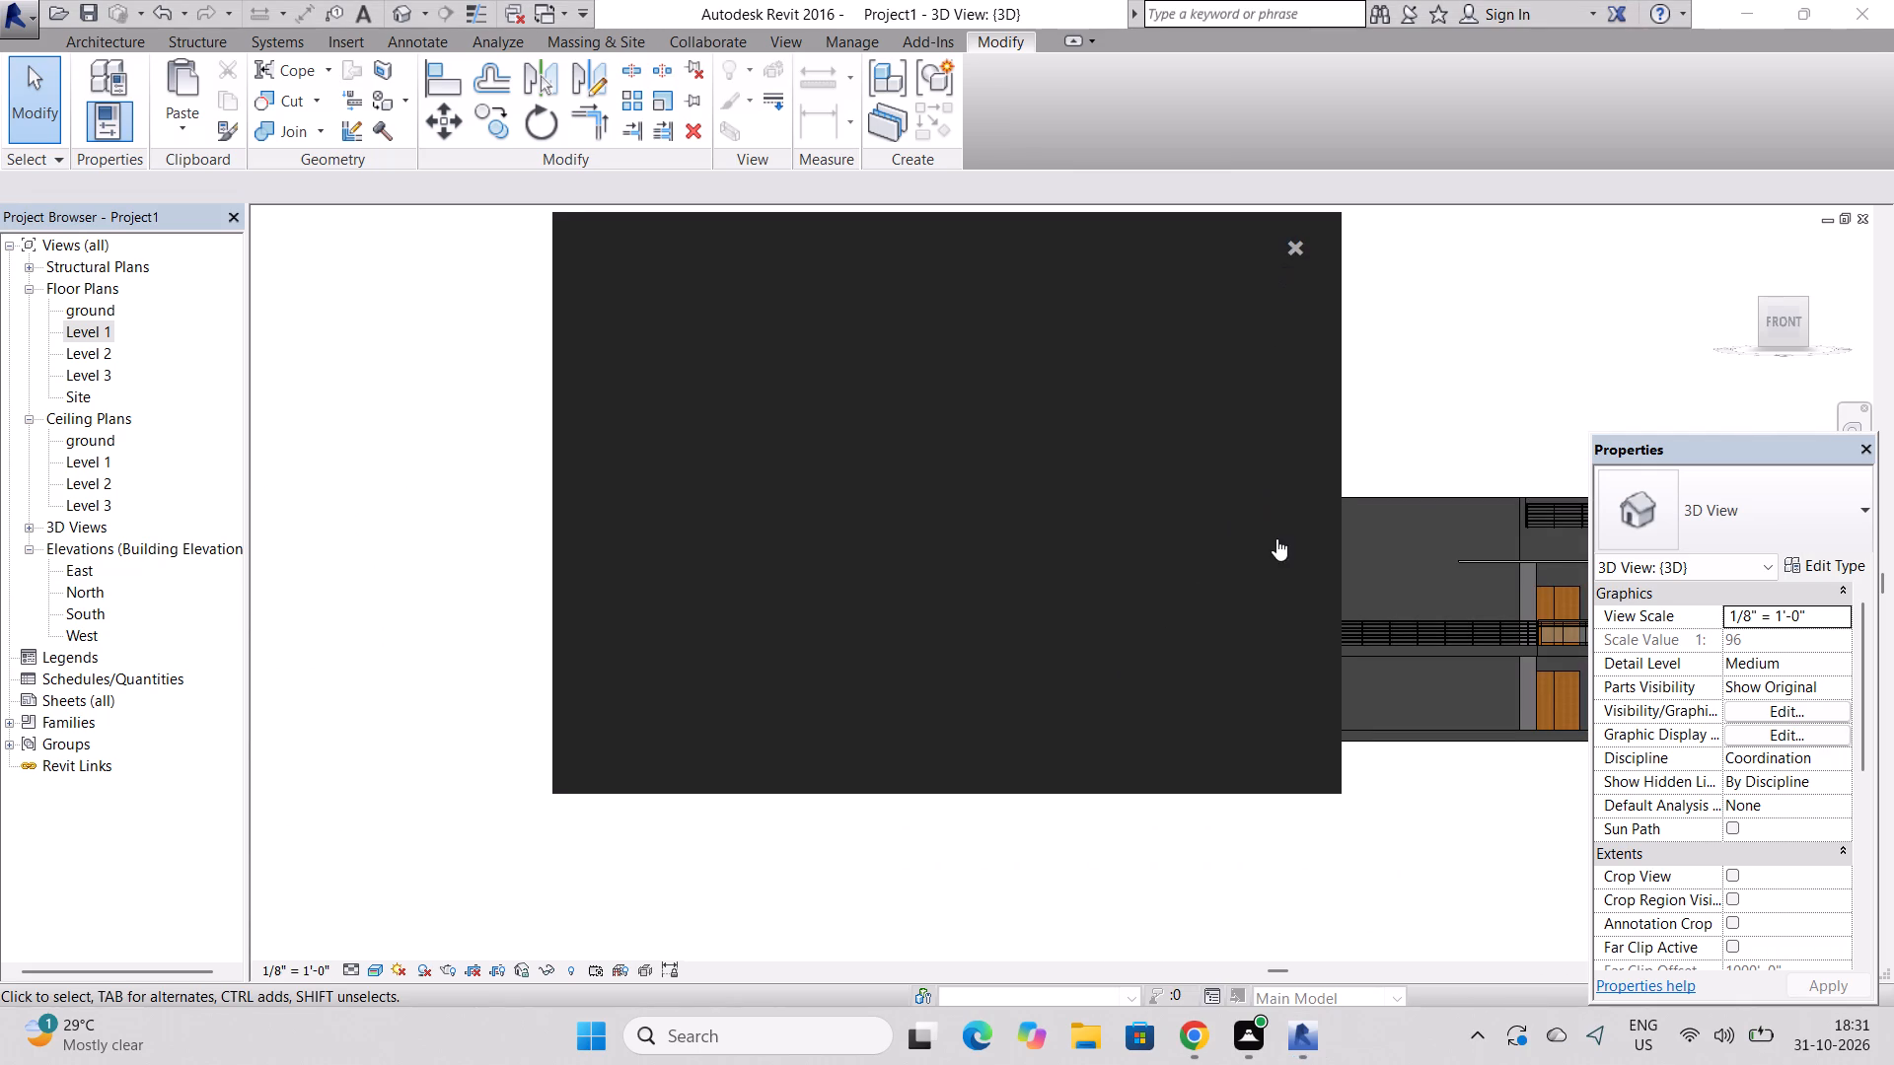
pyautogui.scroll(-8, 1237, 650)
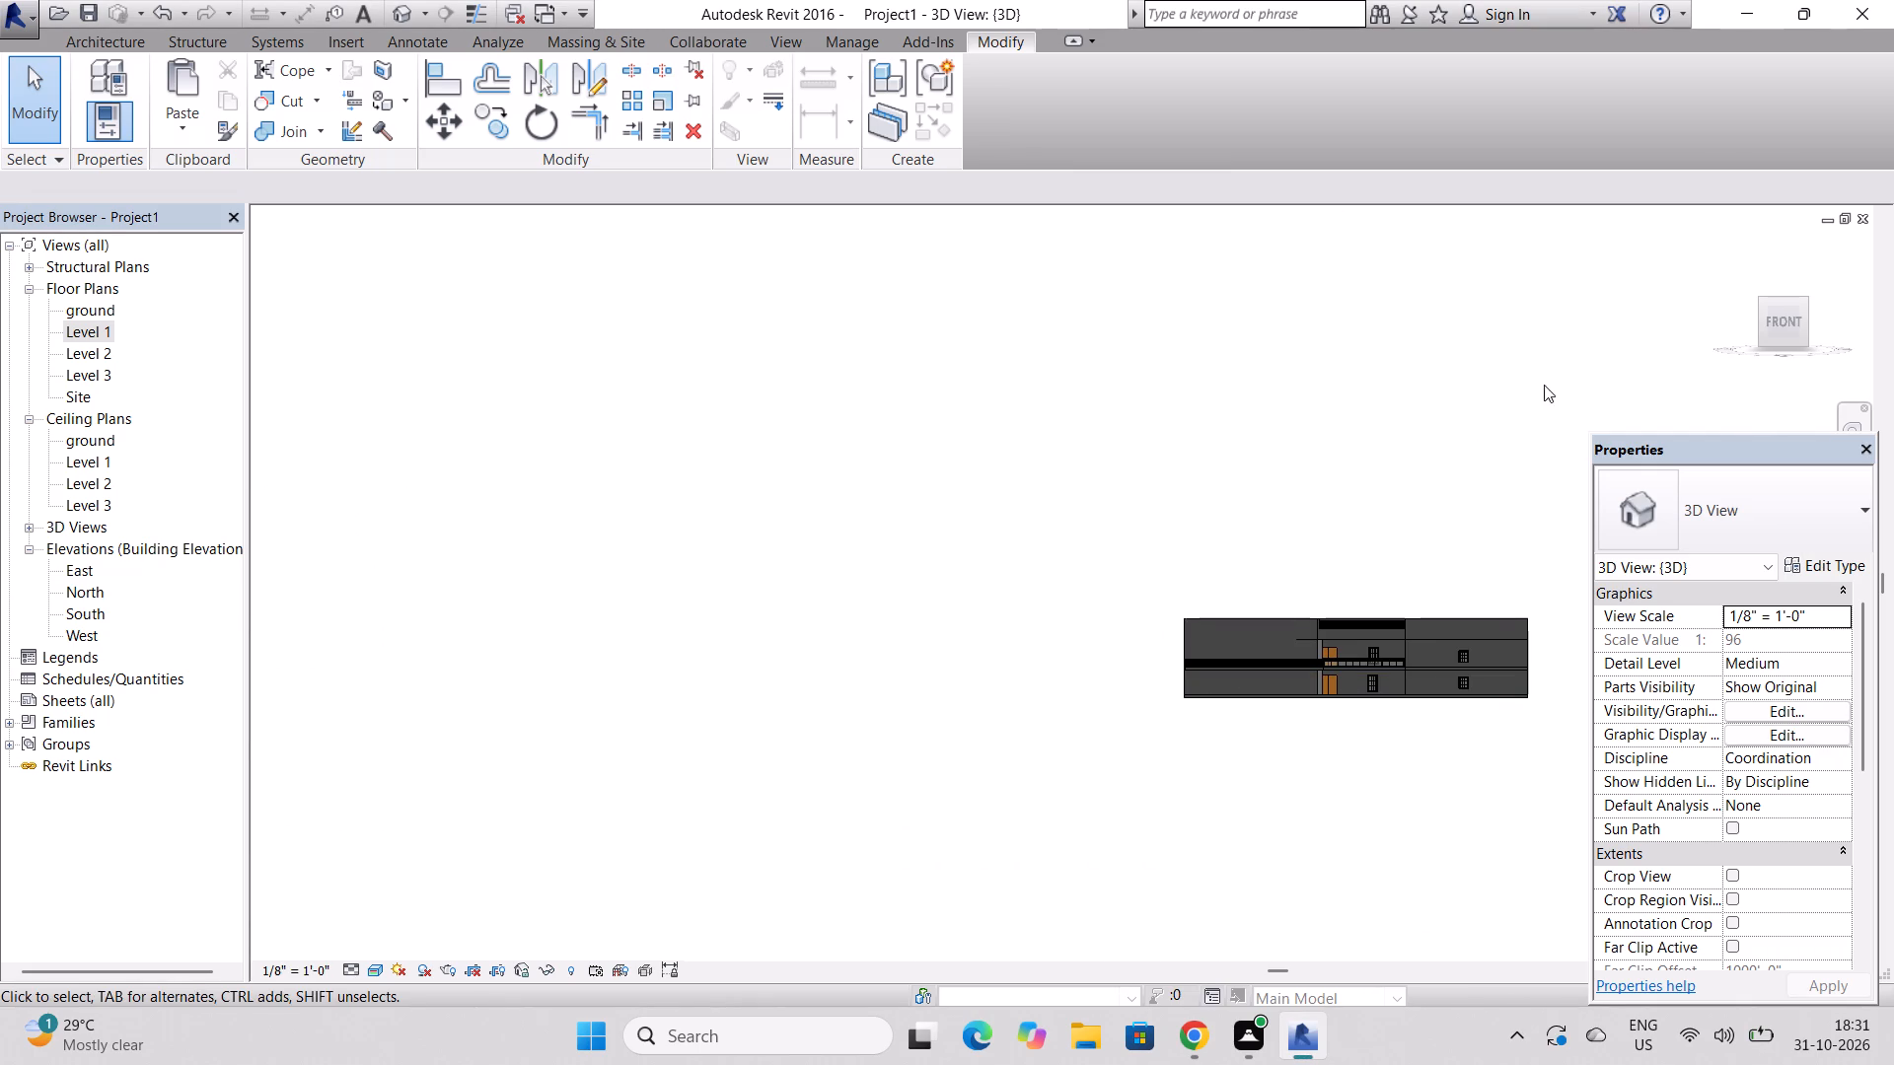
pyautogui.moveTo(1759, 298); pyautogui.dragTo(1820, 331)
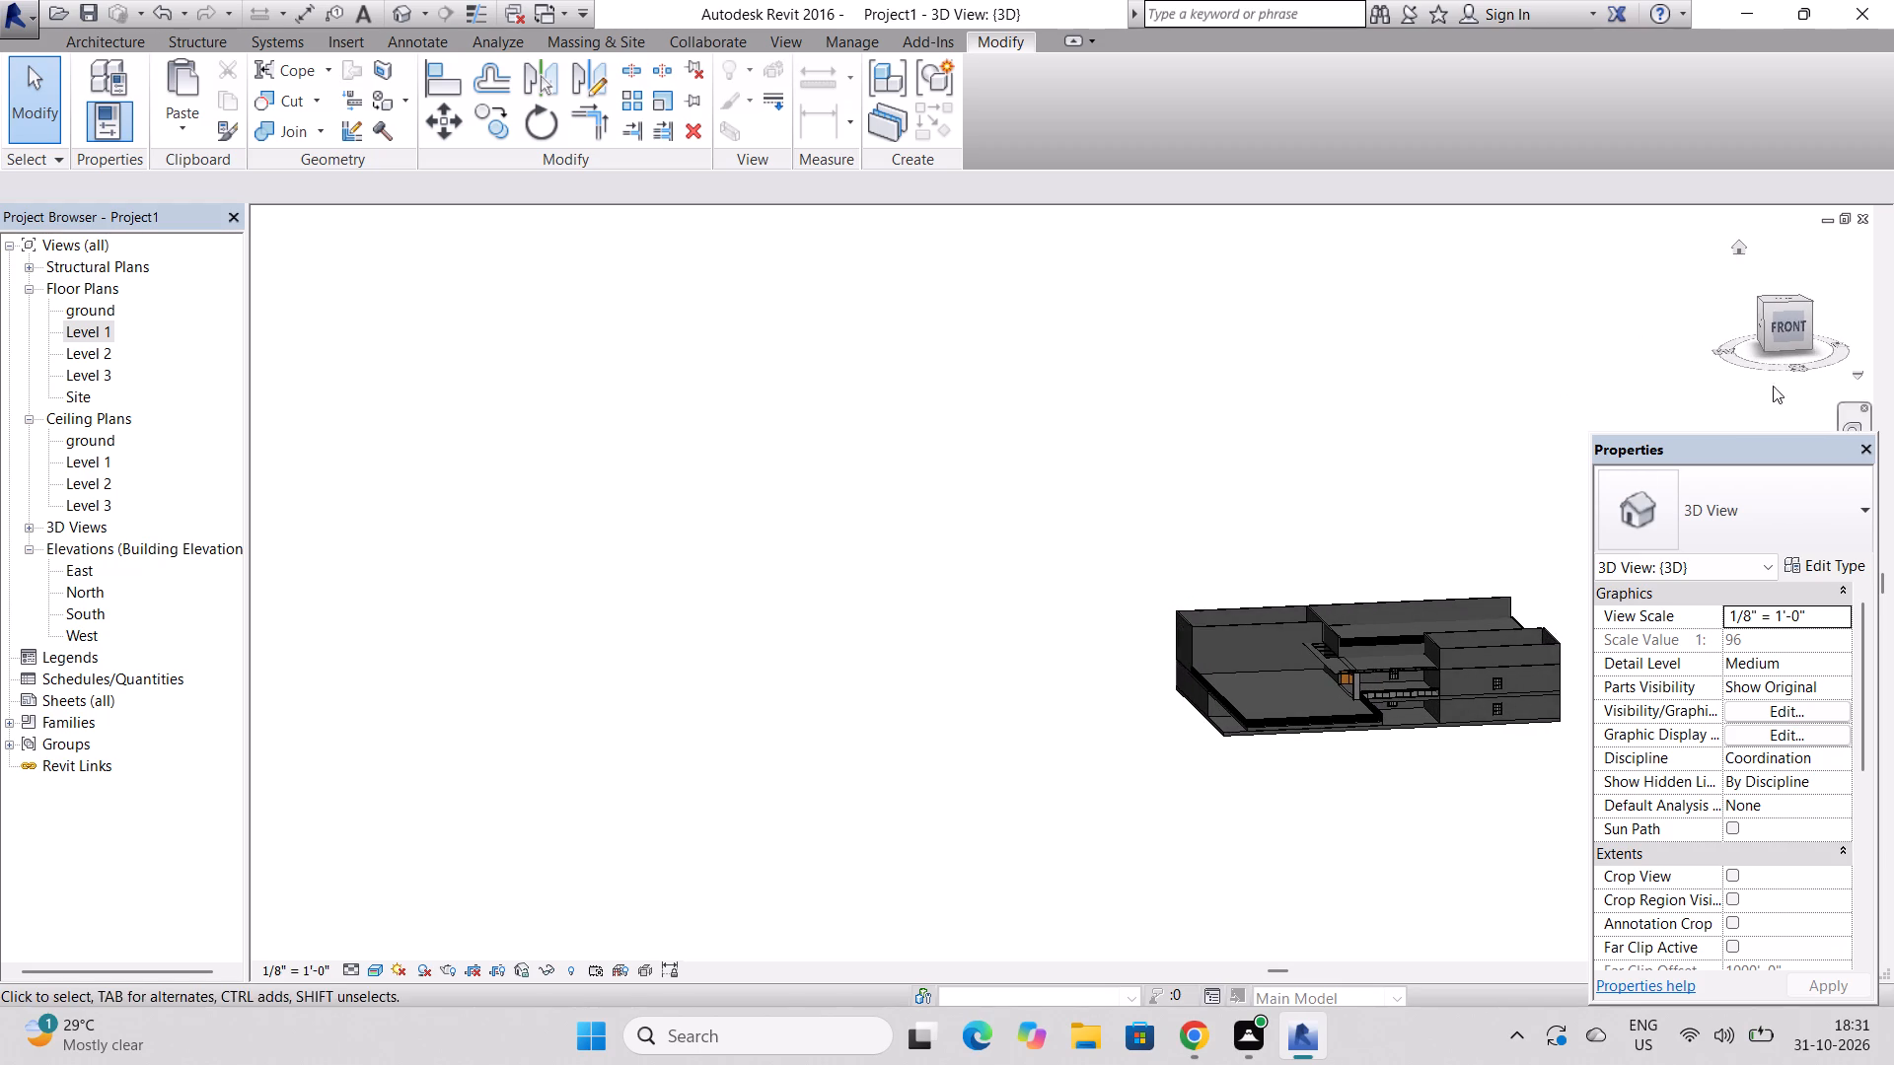
pyautogui.scroll(4, 1314, 728)
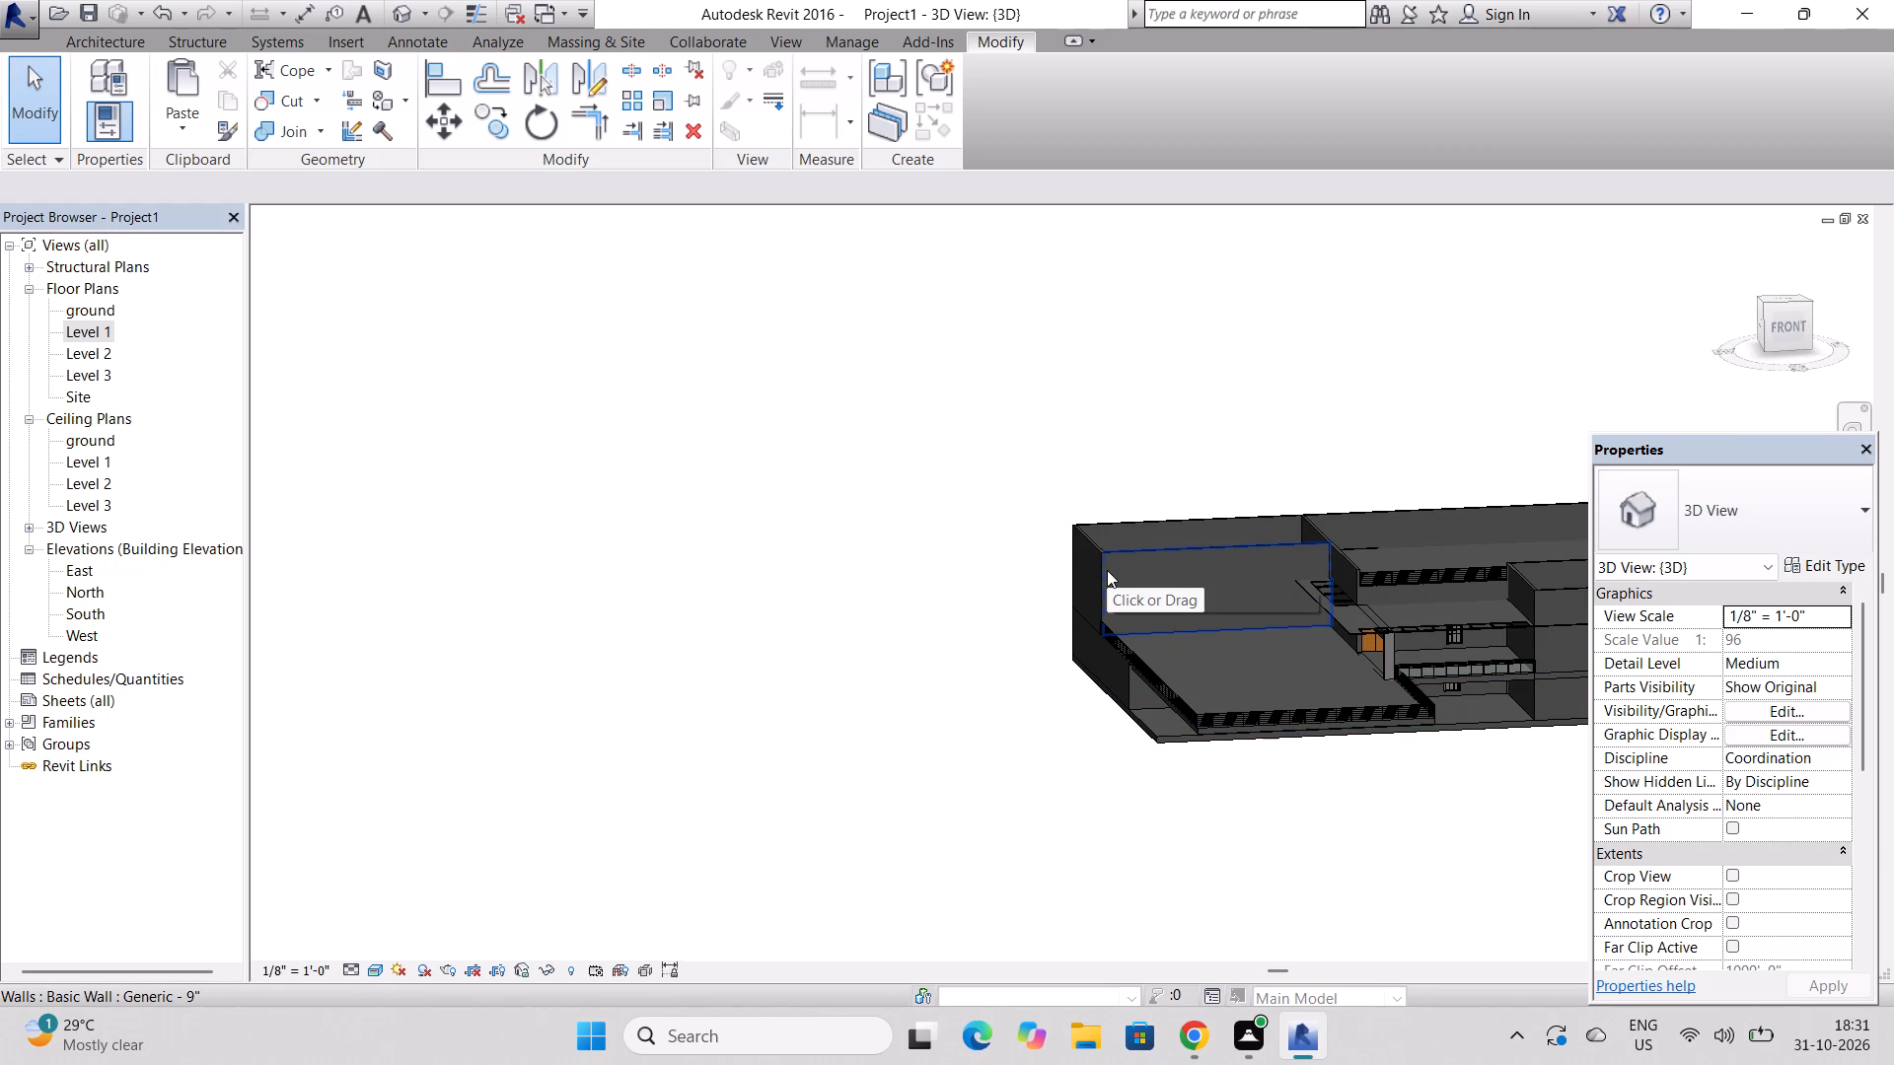
pyautogui.scroll(-4, 1107, 570)
pyautogui.scroll(2, 1174, 568)
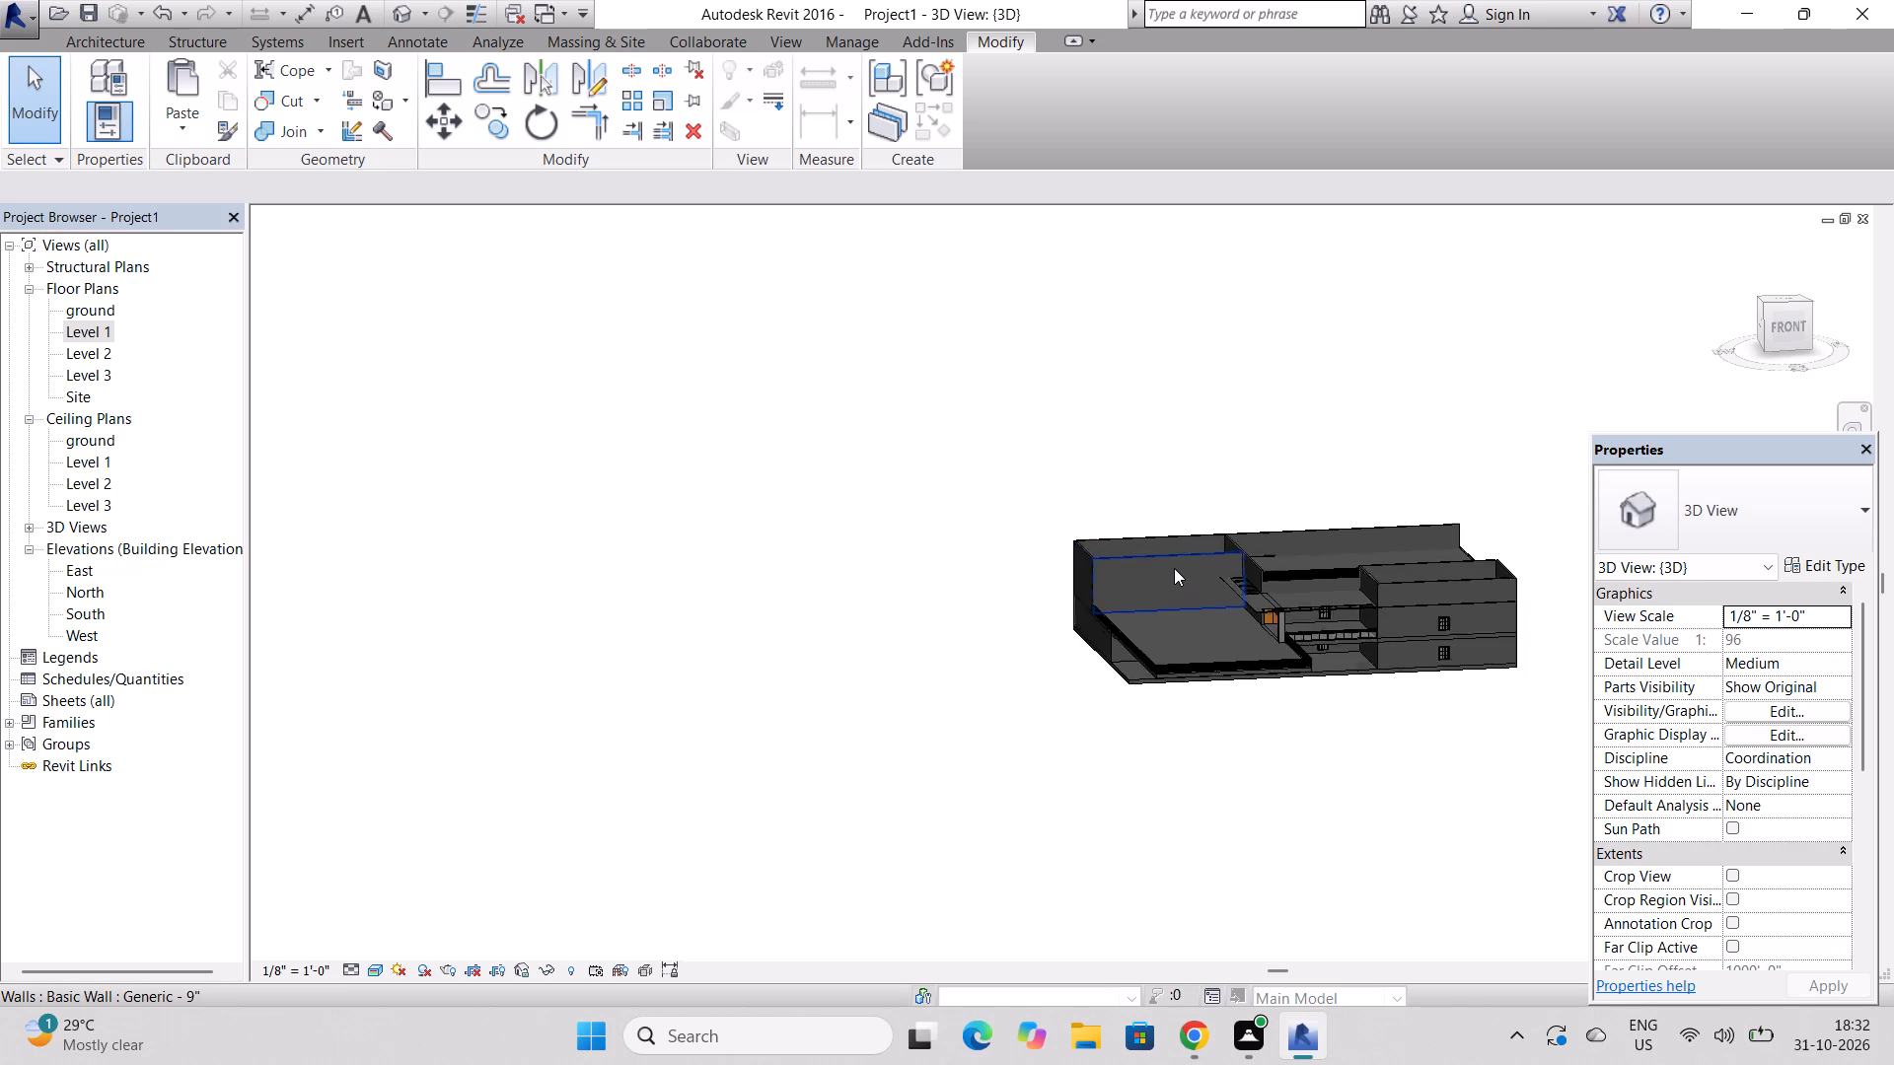
pyautogui.scroll(7, 1174, 568)
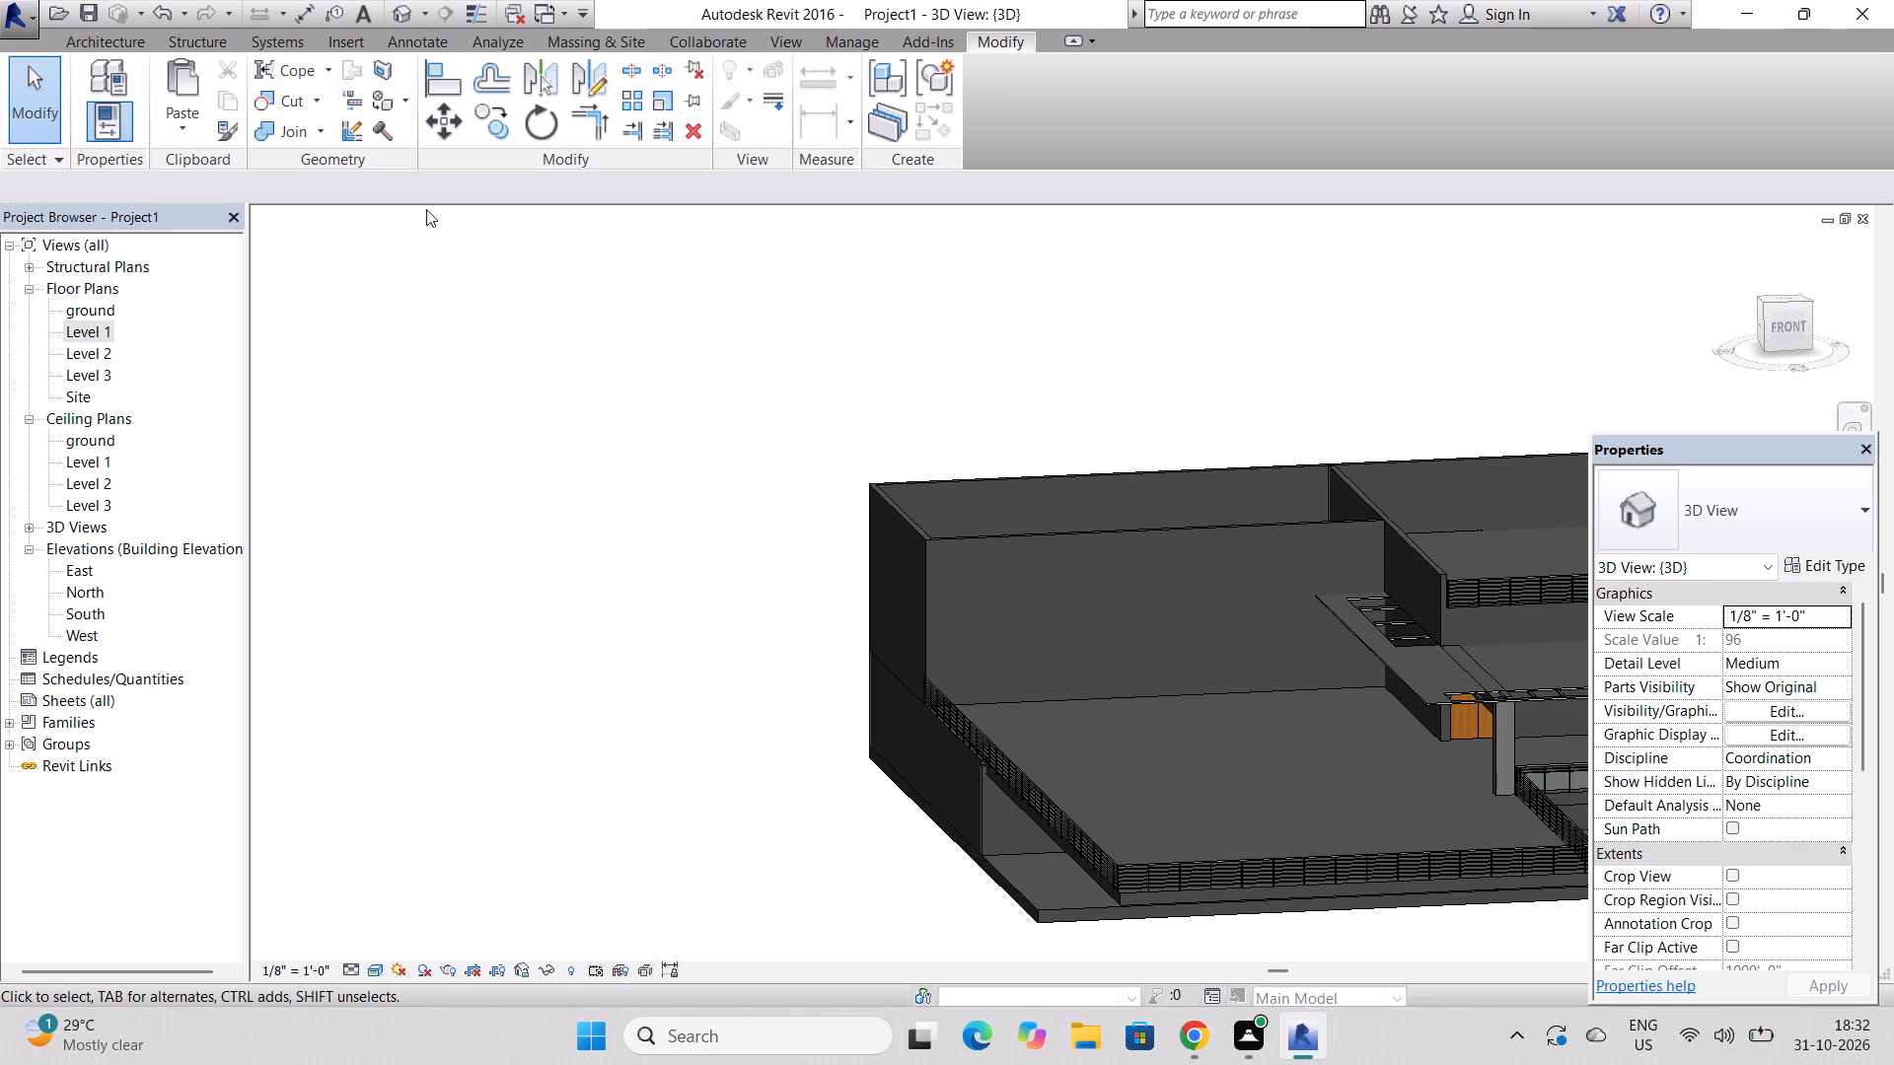
# Start an in-place model component in the Walls category, keeping the suggested name.
pyautogui.click(96, 39)
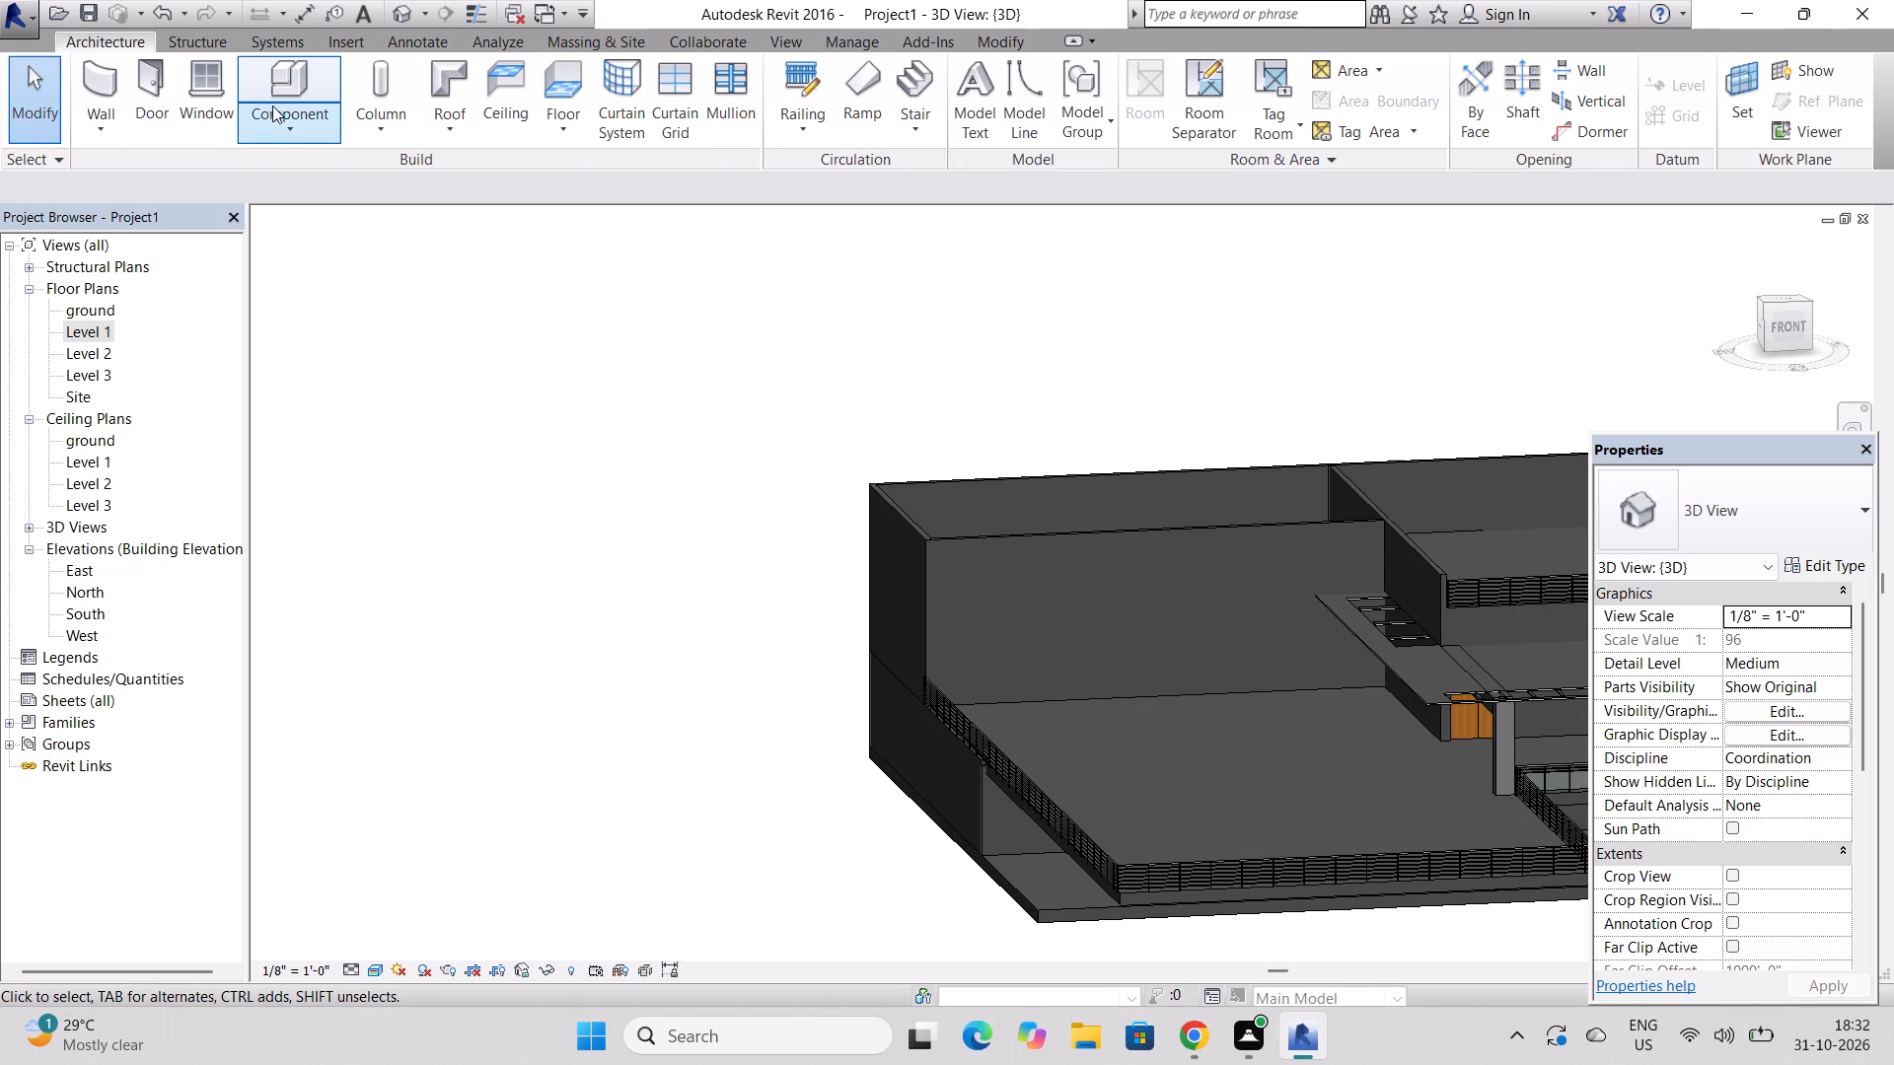
pyautogui.click(308, 110)
pyautogui.click(300, 218)
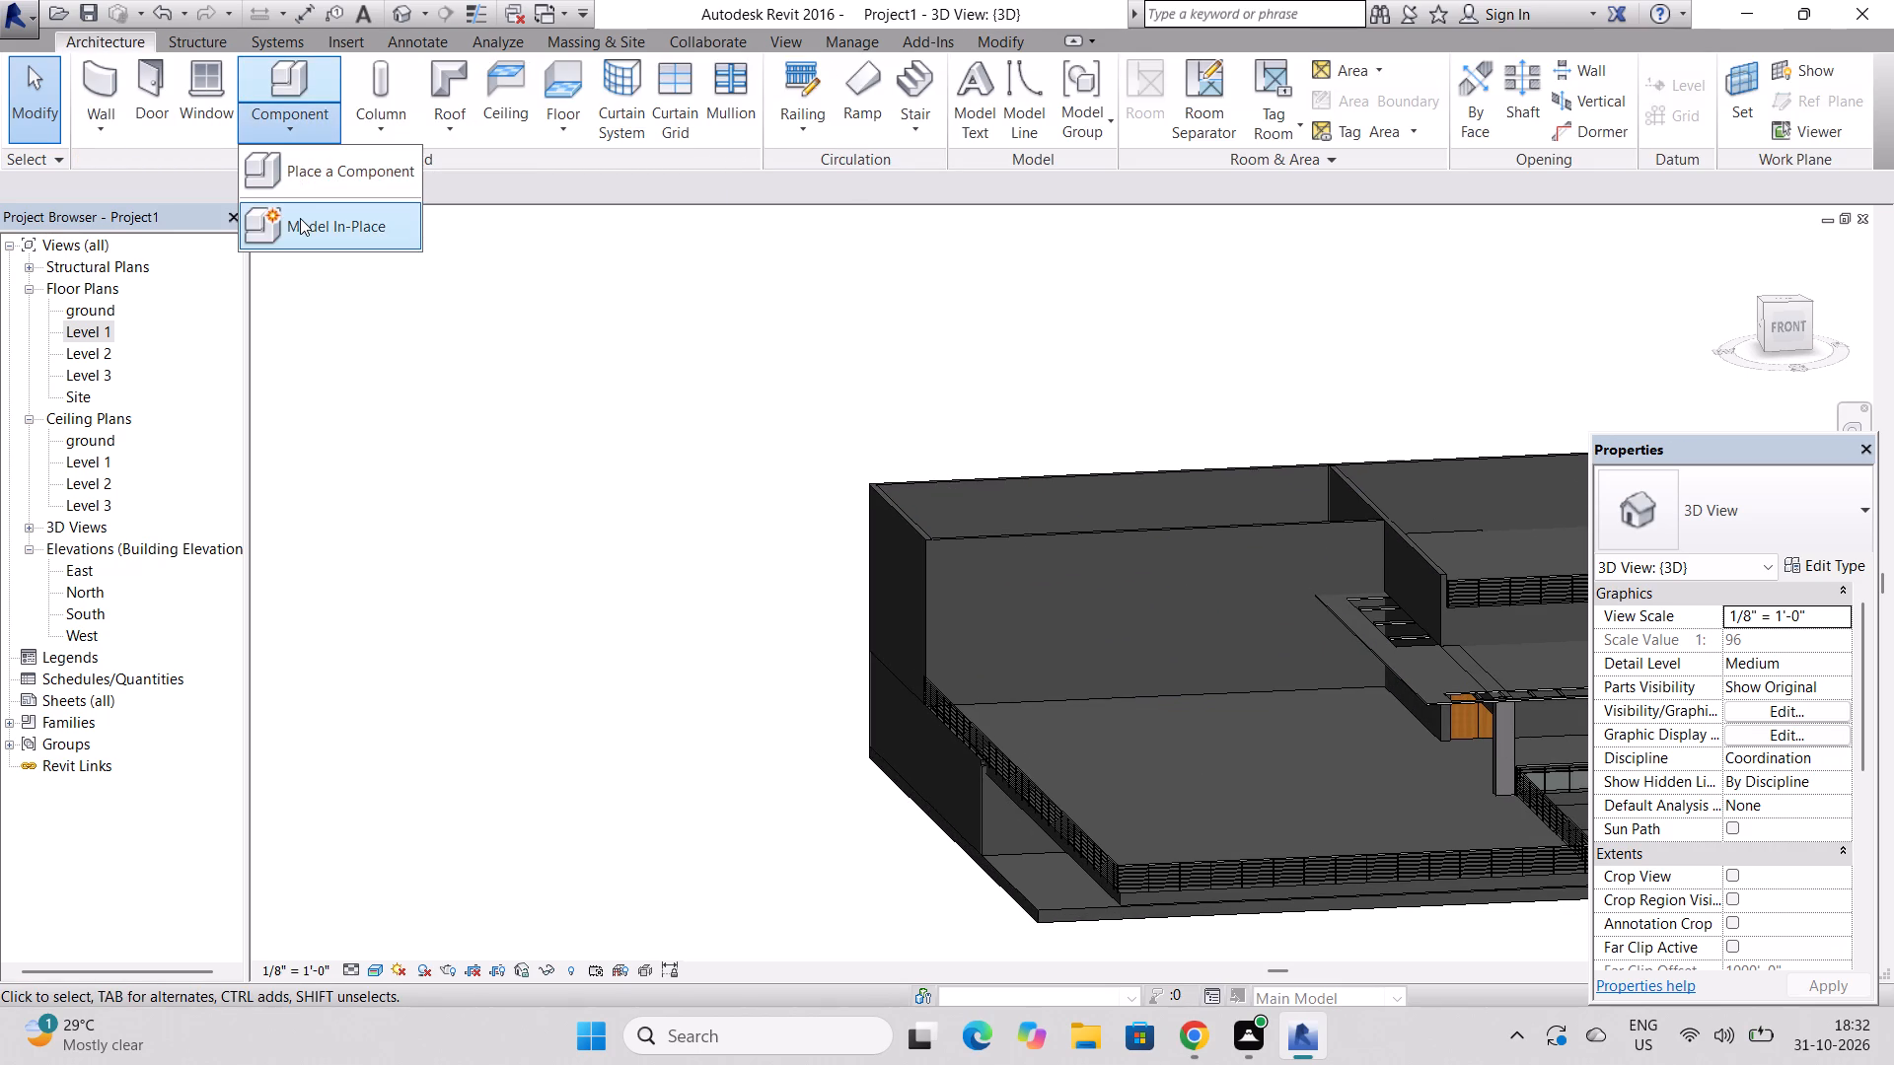
pyautogui.scroll(-16, 1017, 431)
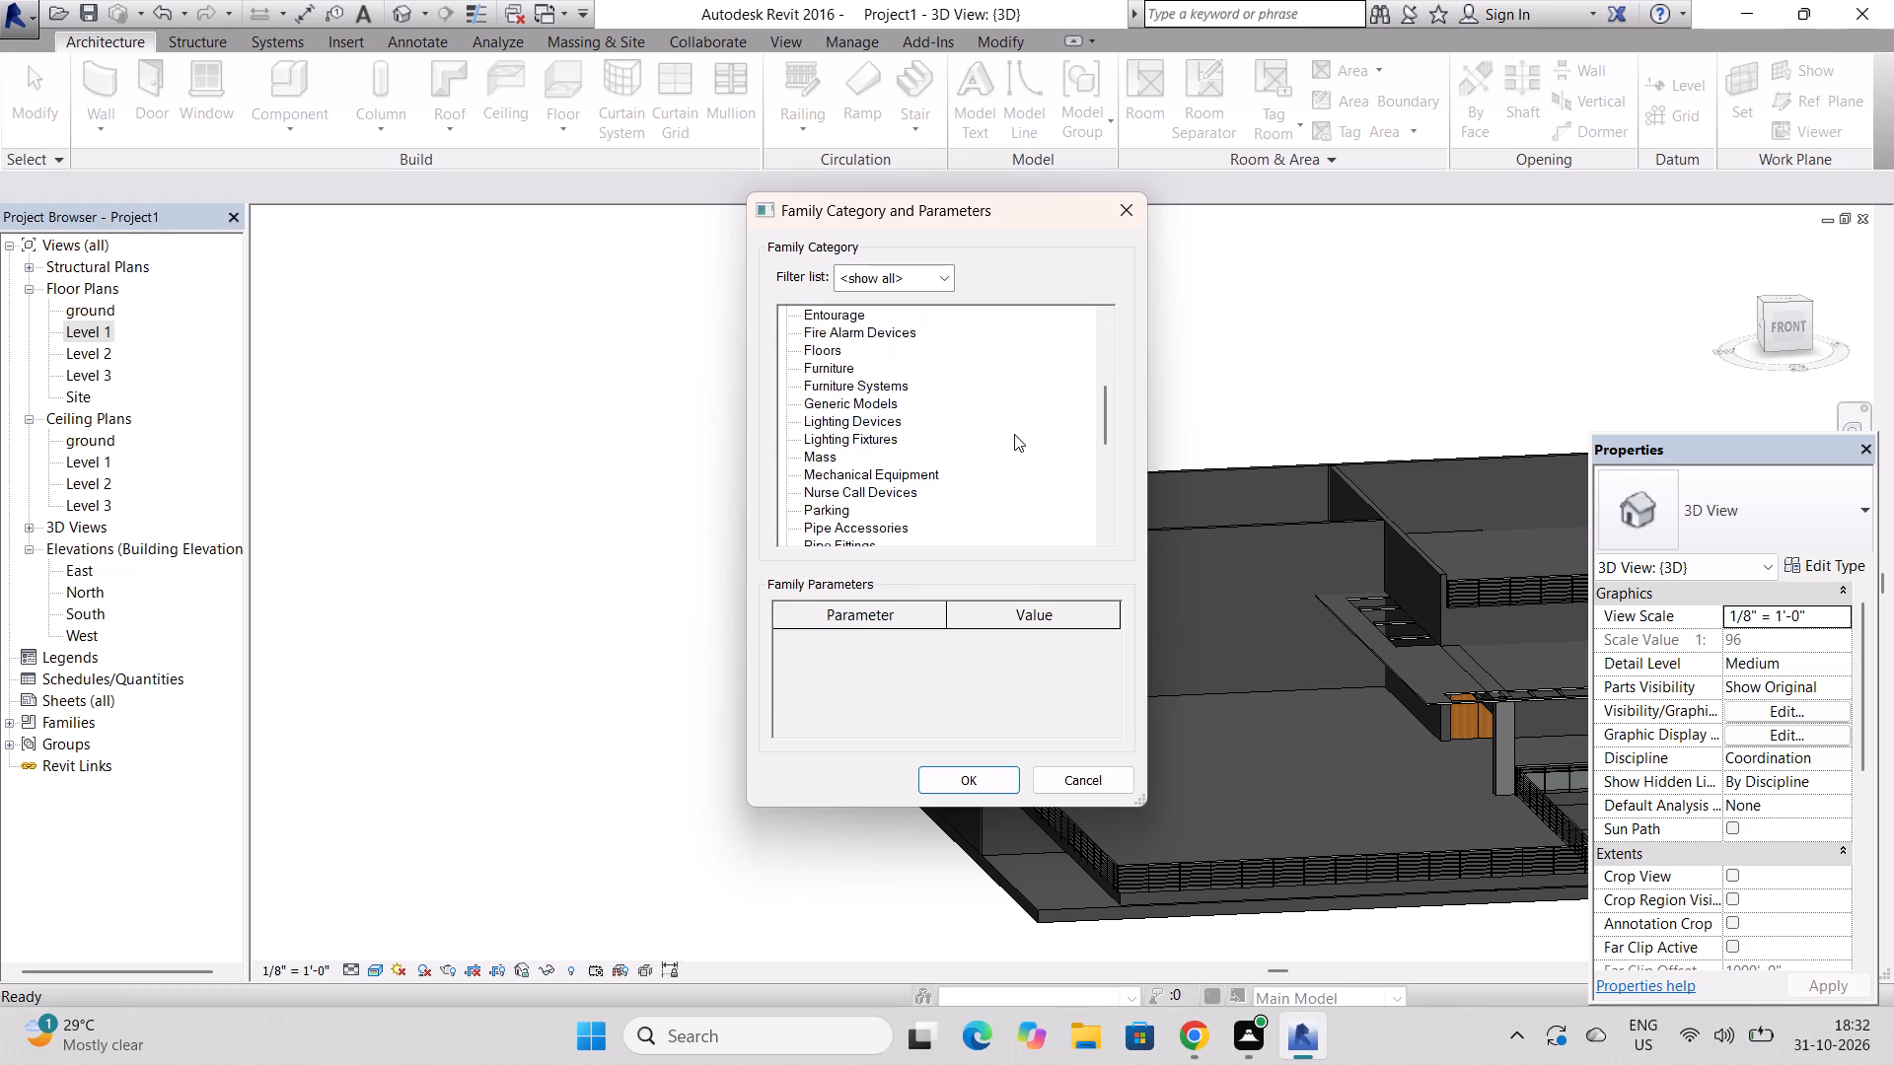
pyautogui.scroll(-20, 1014, 434)
pyautogui.scroll(-3, 1014, 434)
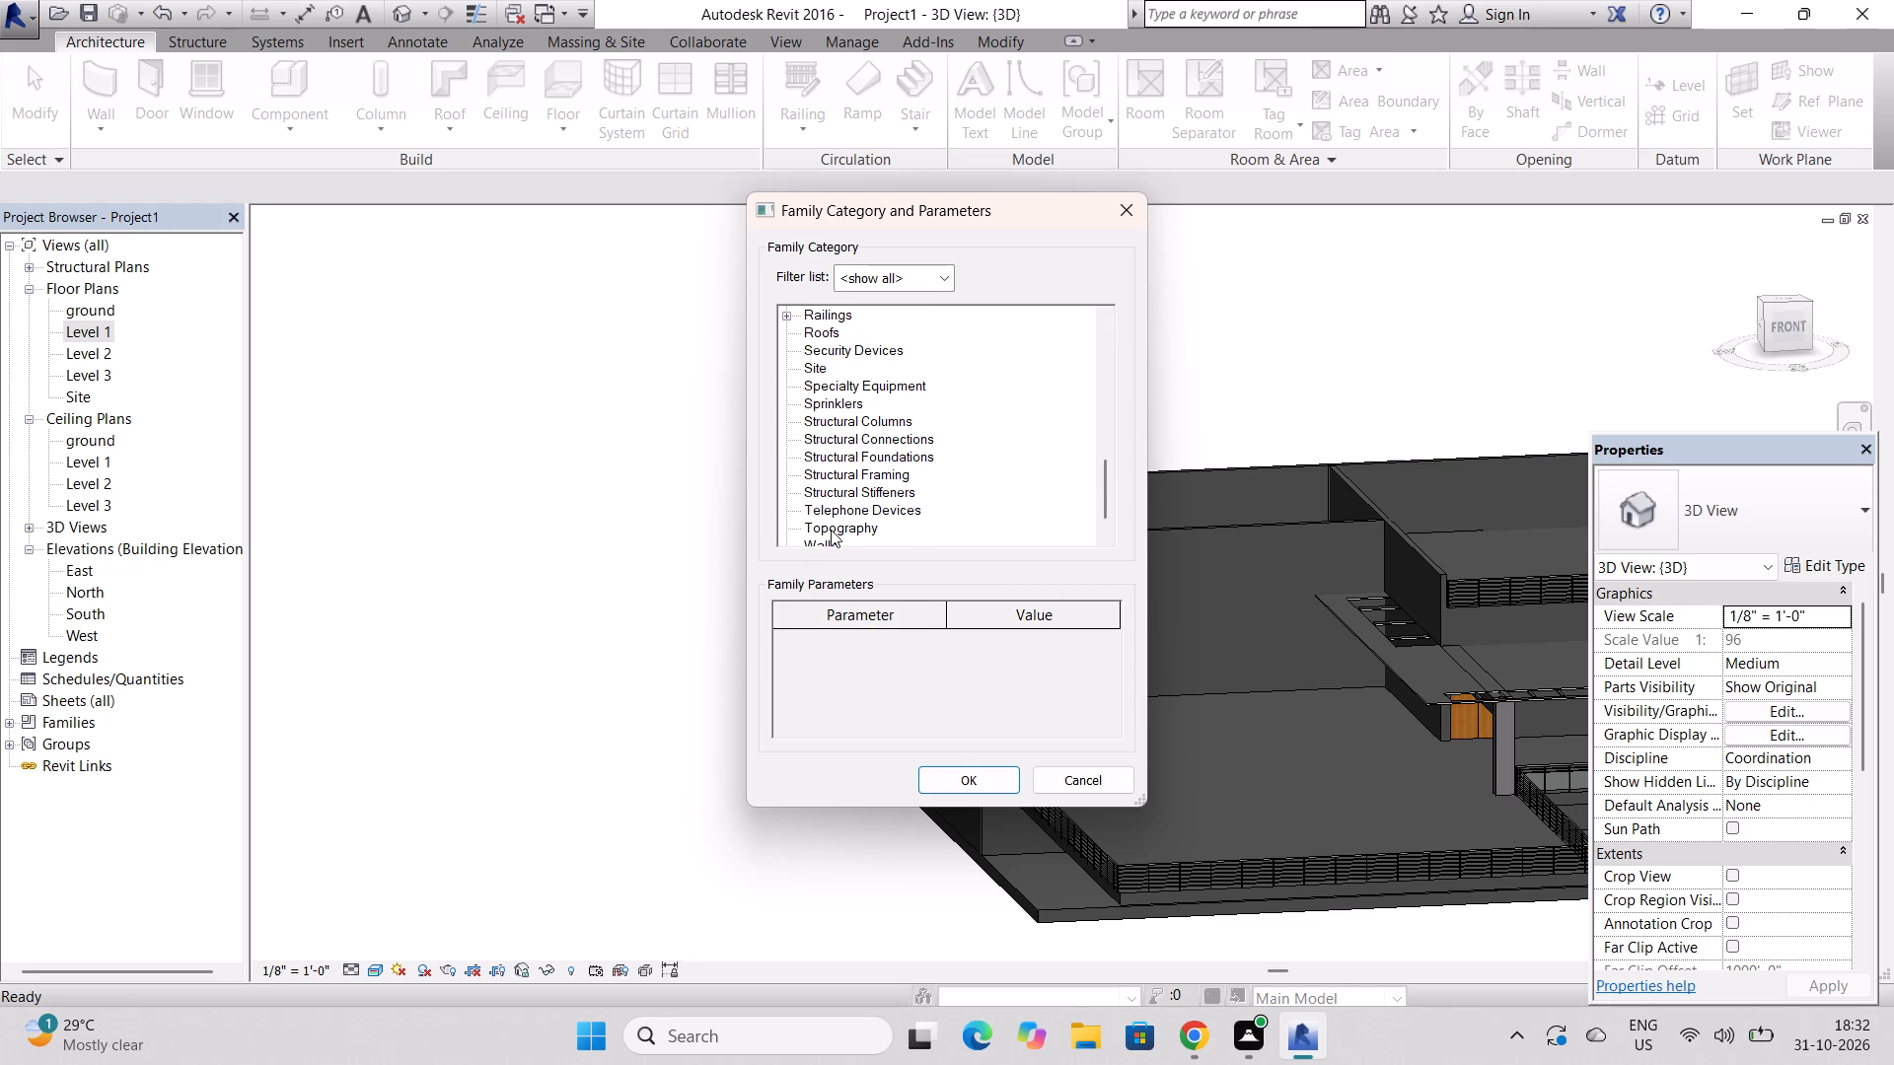
pyautogui.click(828, 514)
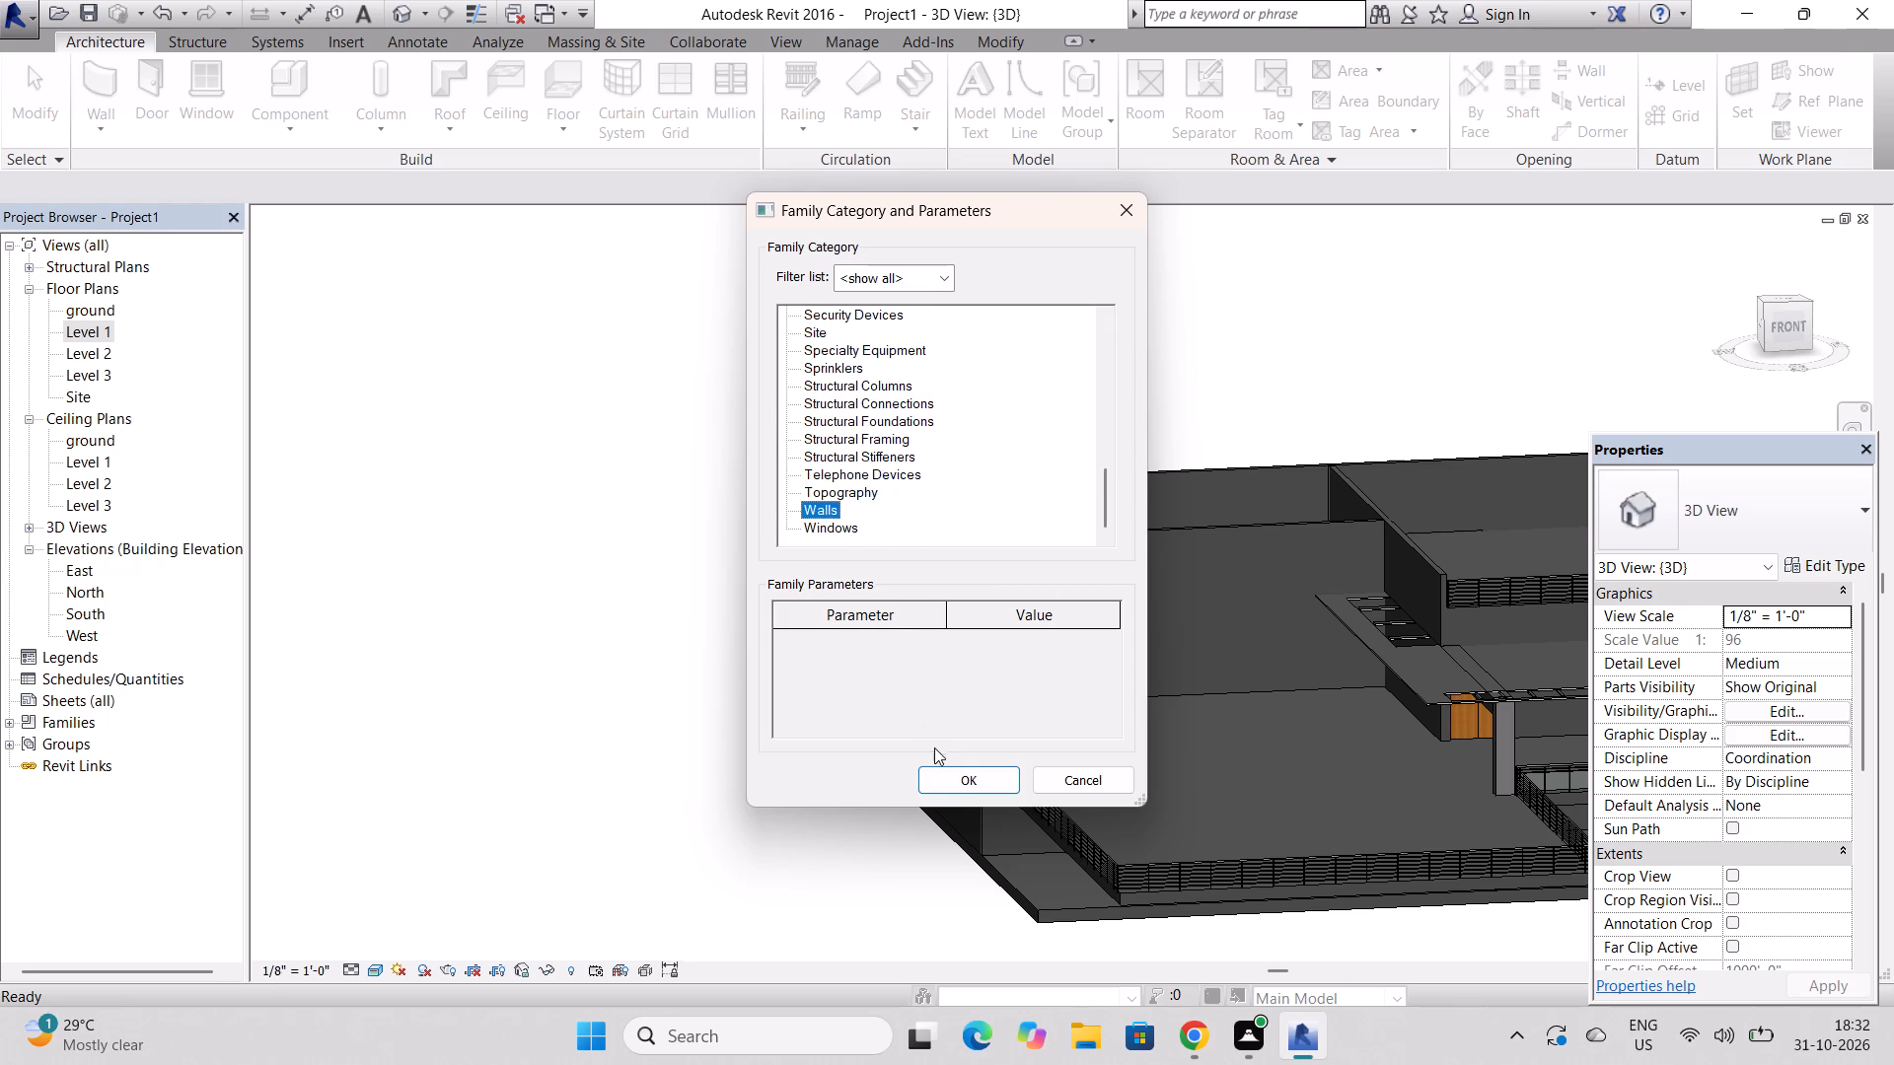
pyautogui.click(967, 771)
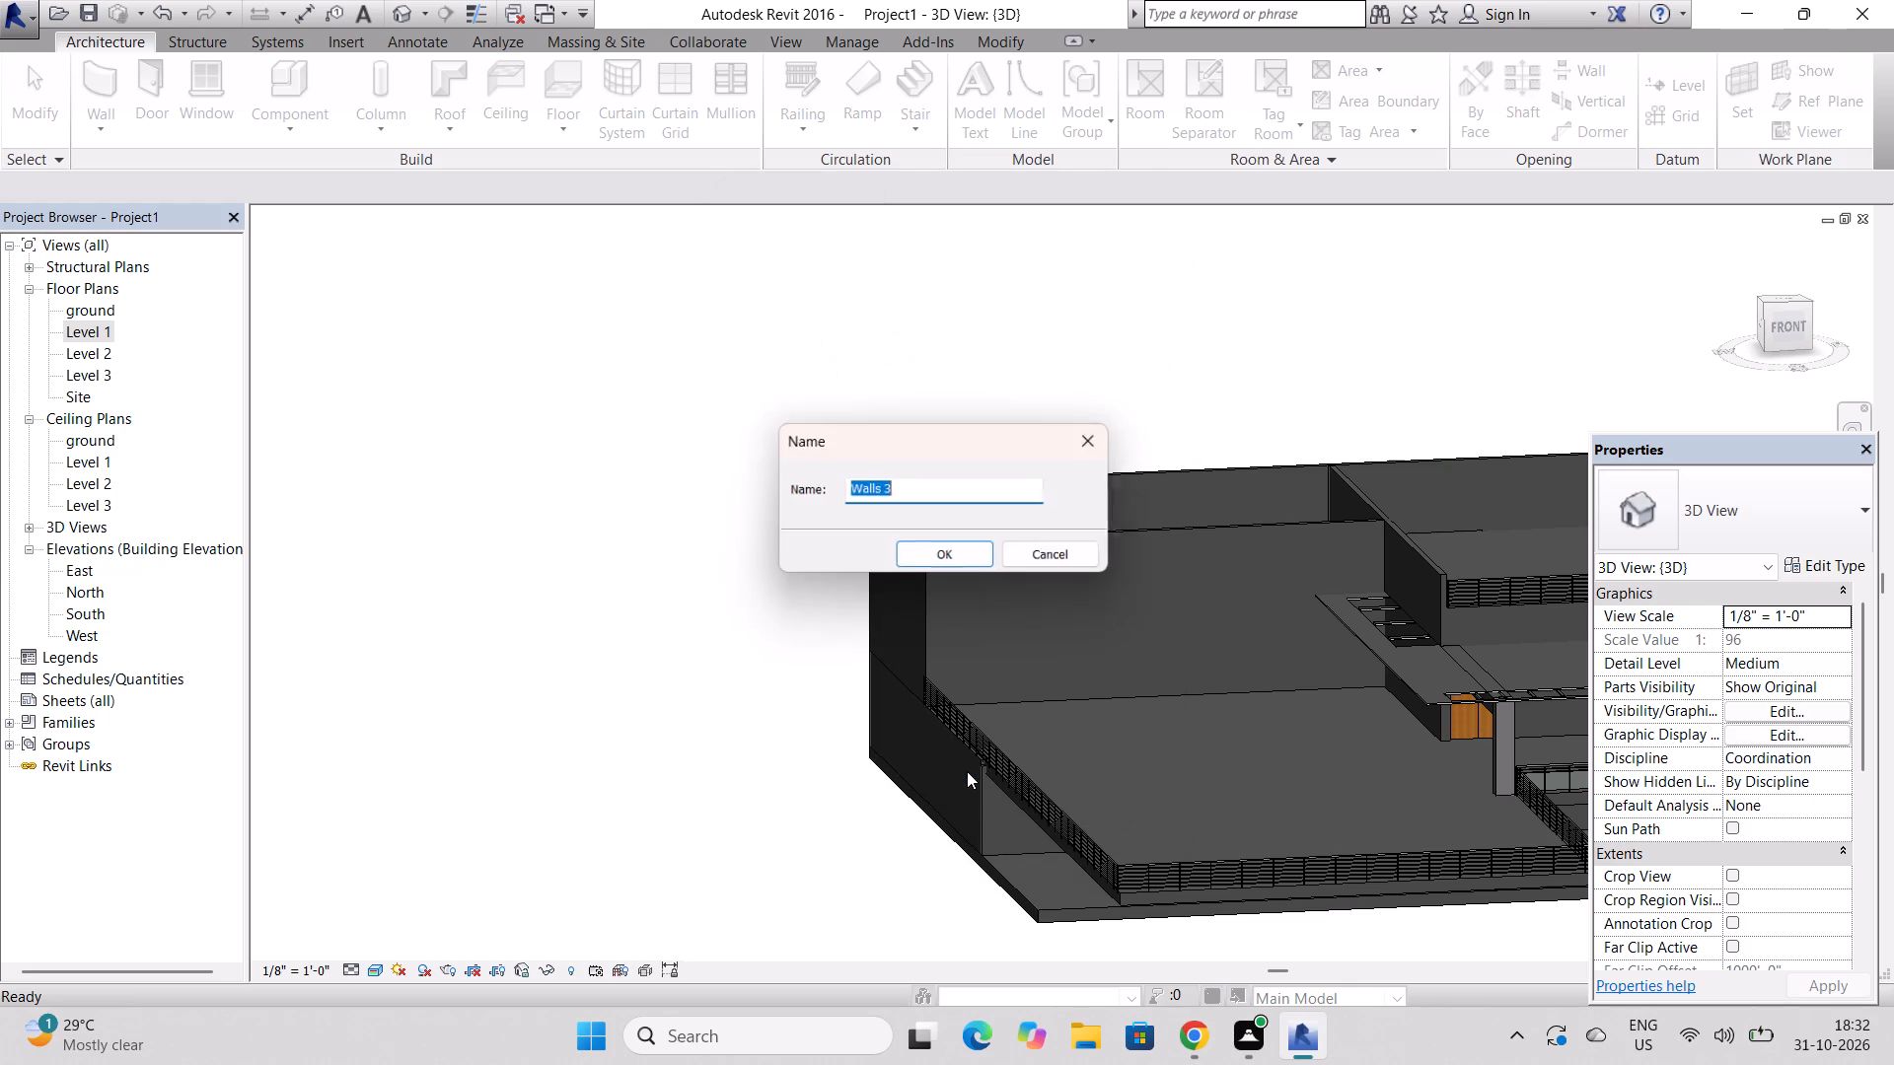
pyautogui.click(953, 563)
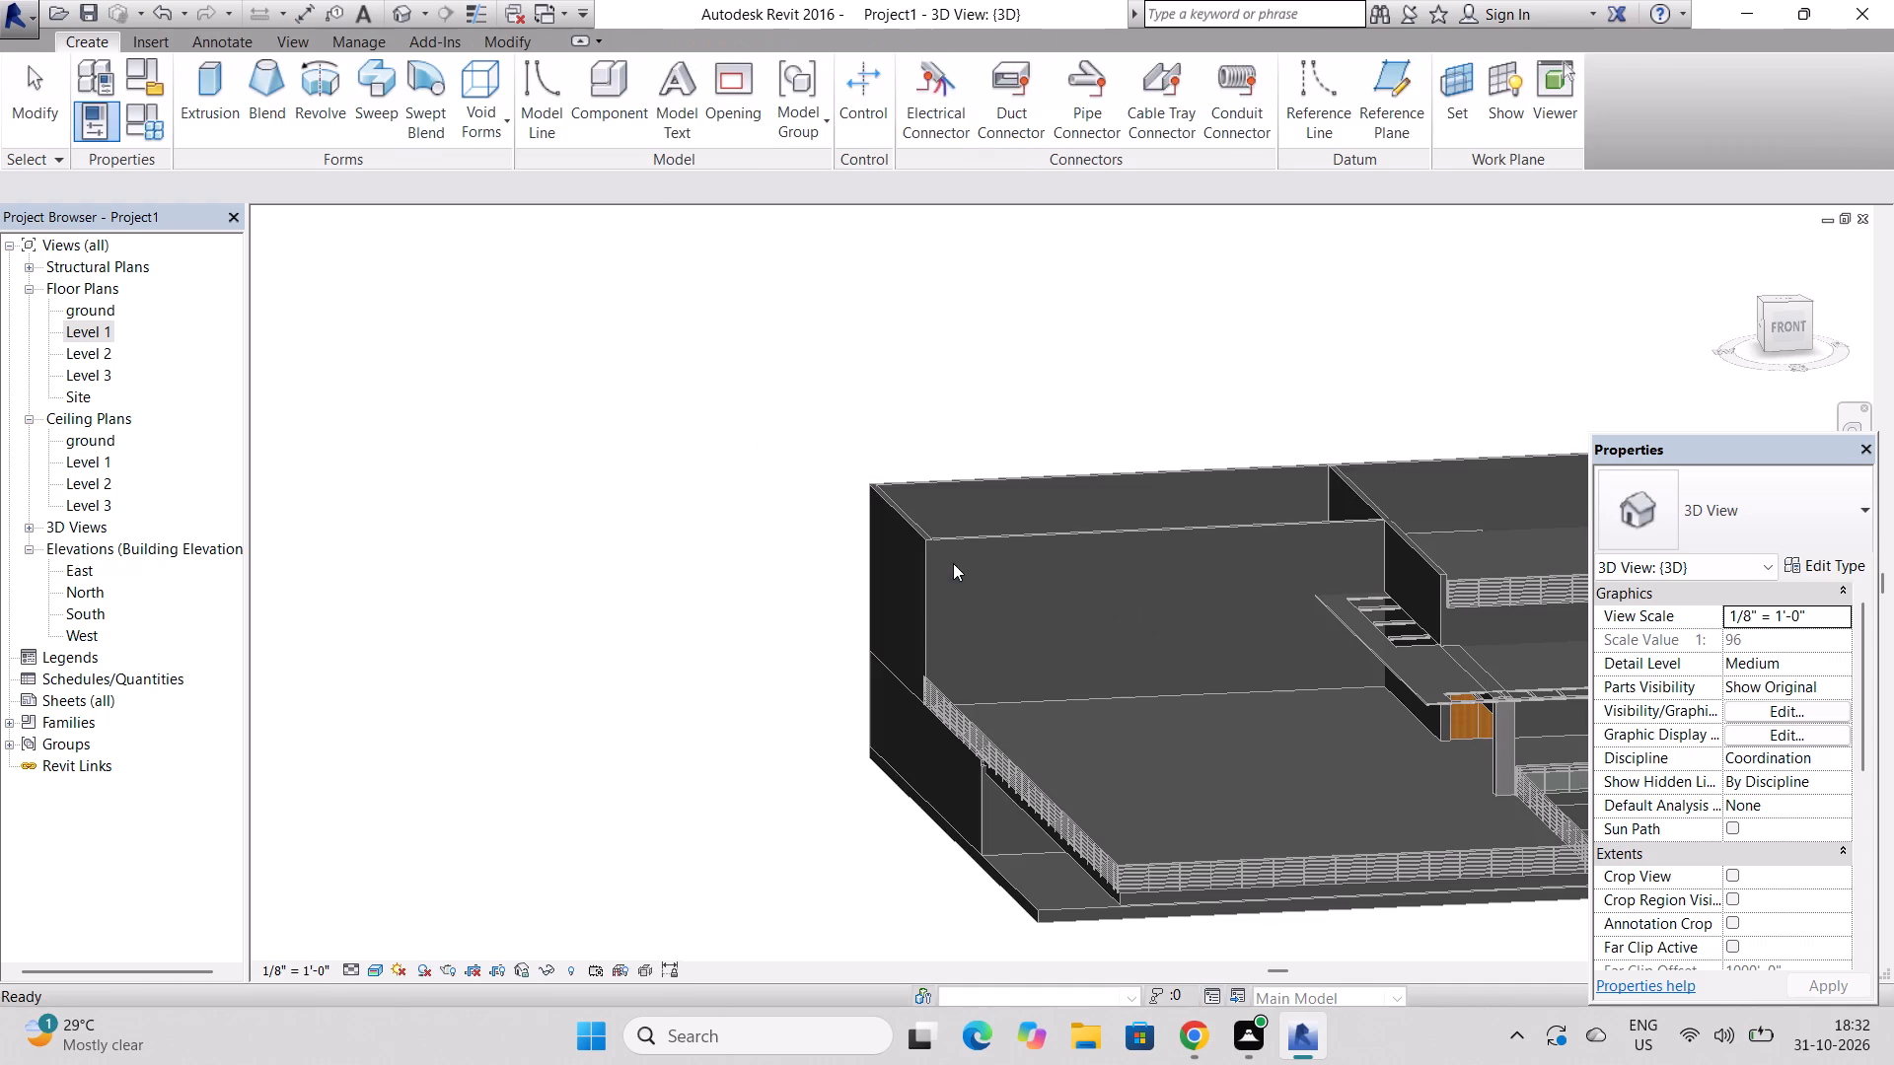
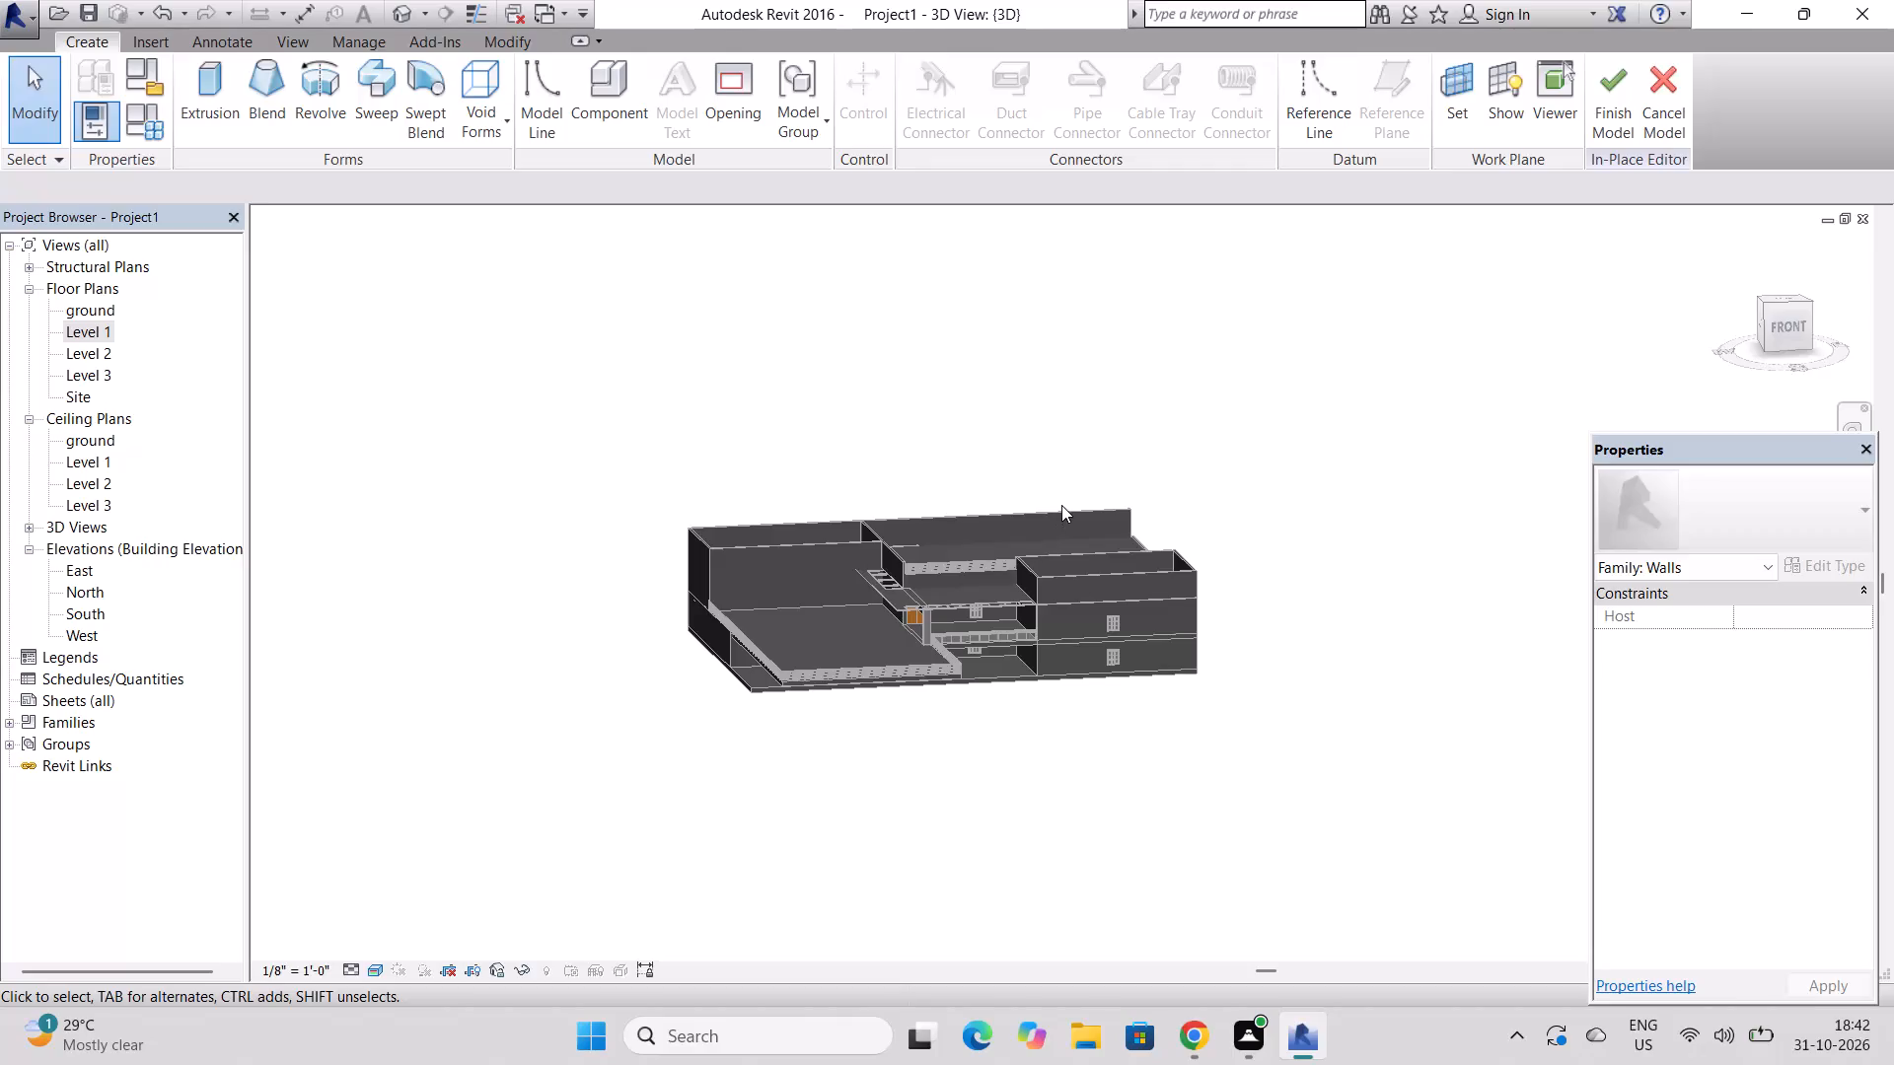
# Turn the 3D view to face the building's front squarely.
pyautogui.scroll(-3, 1129, 503)
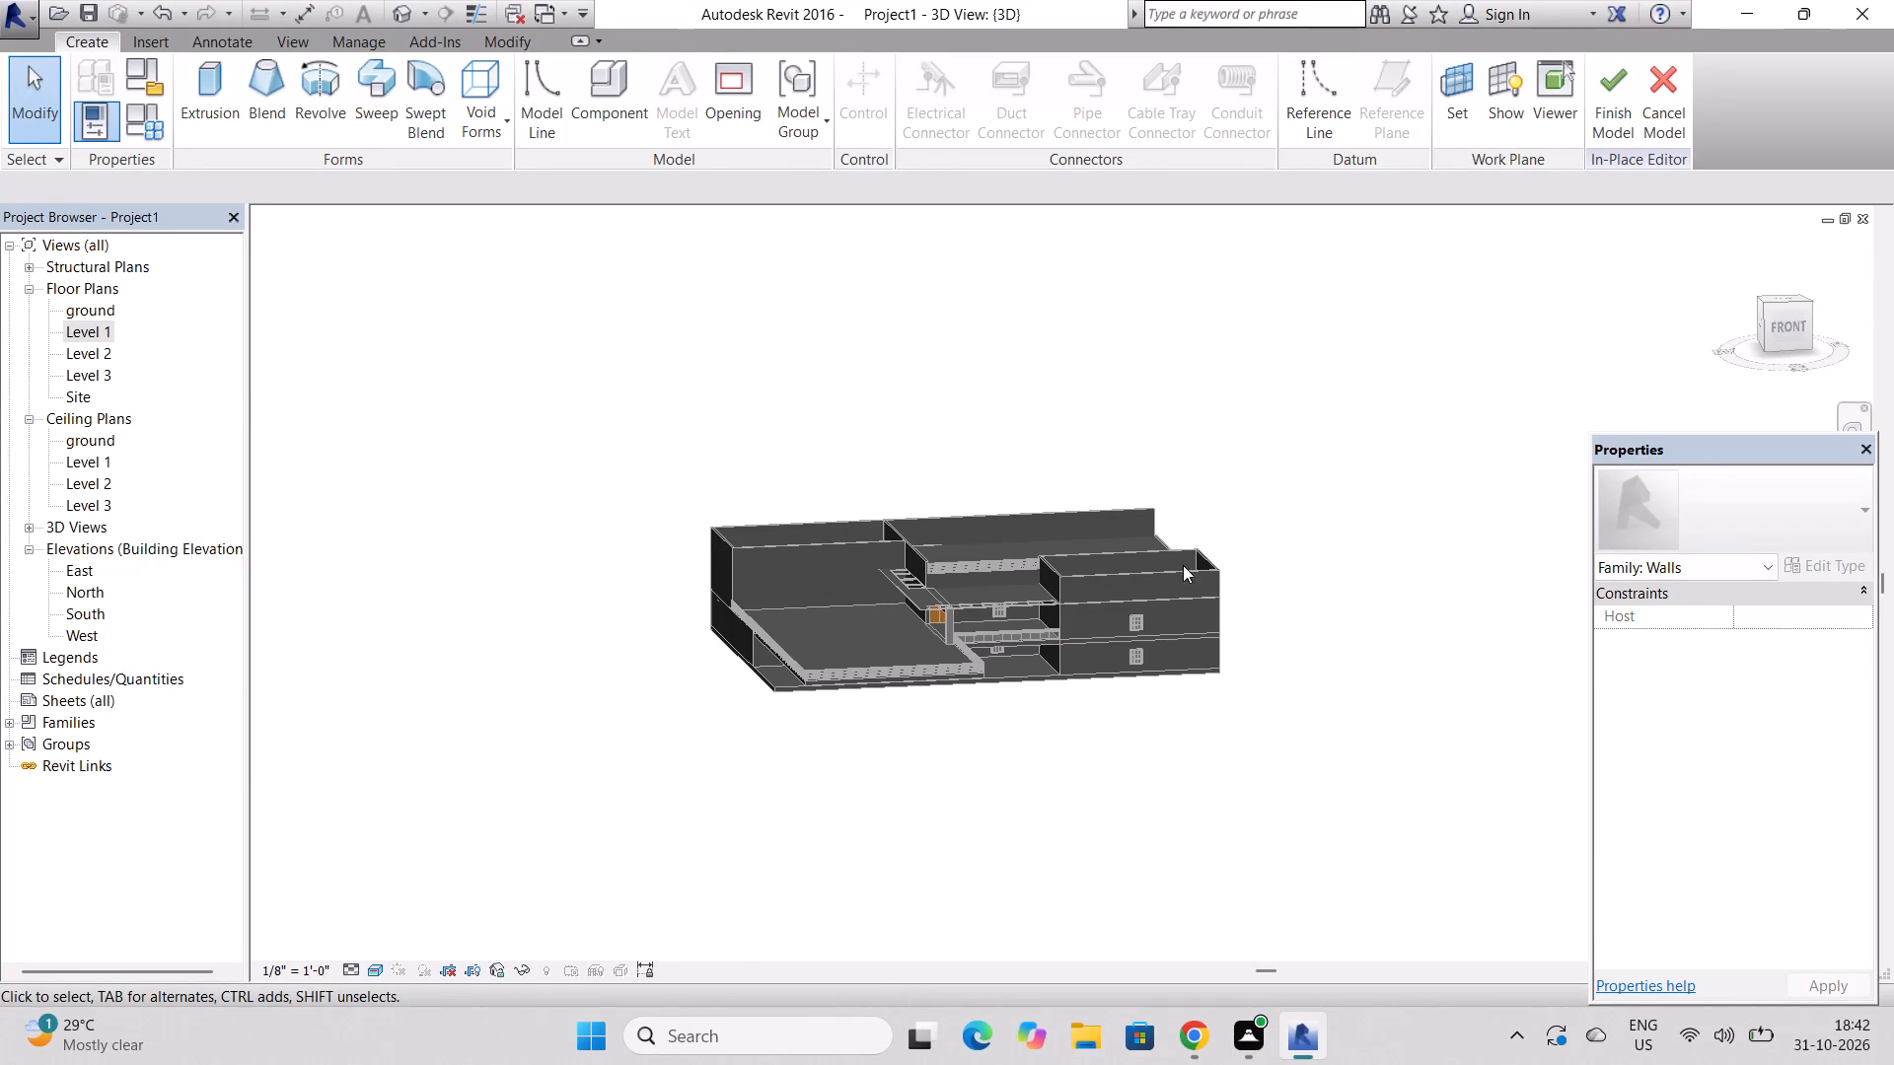
pyautogui.moveTo(1773, 310); pyautogui.dragTo(1762, 283)
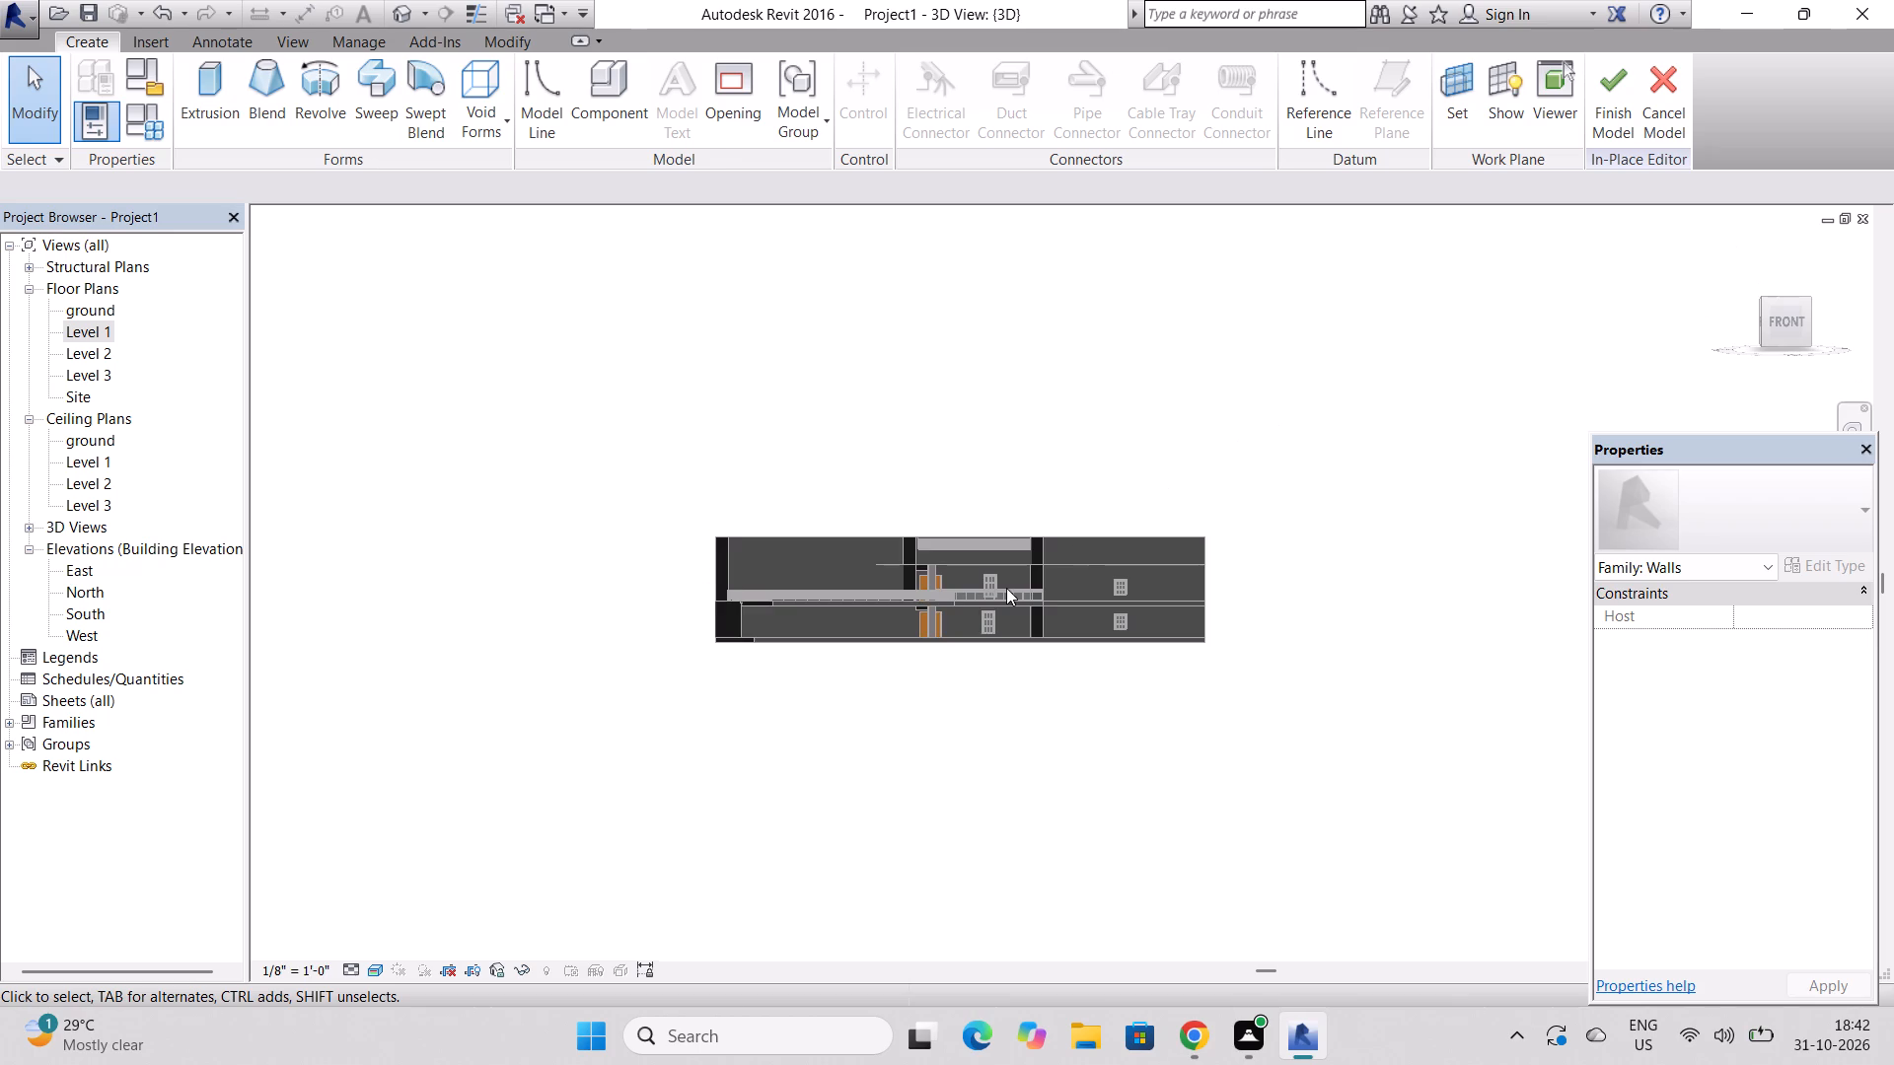
pyautogui.scroll(3, 1006, 588)
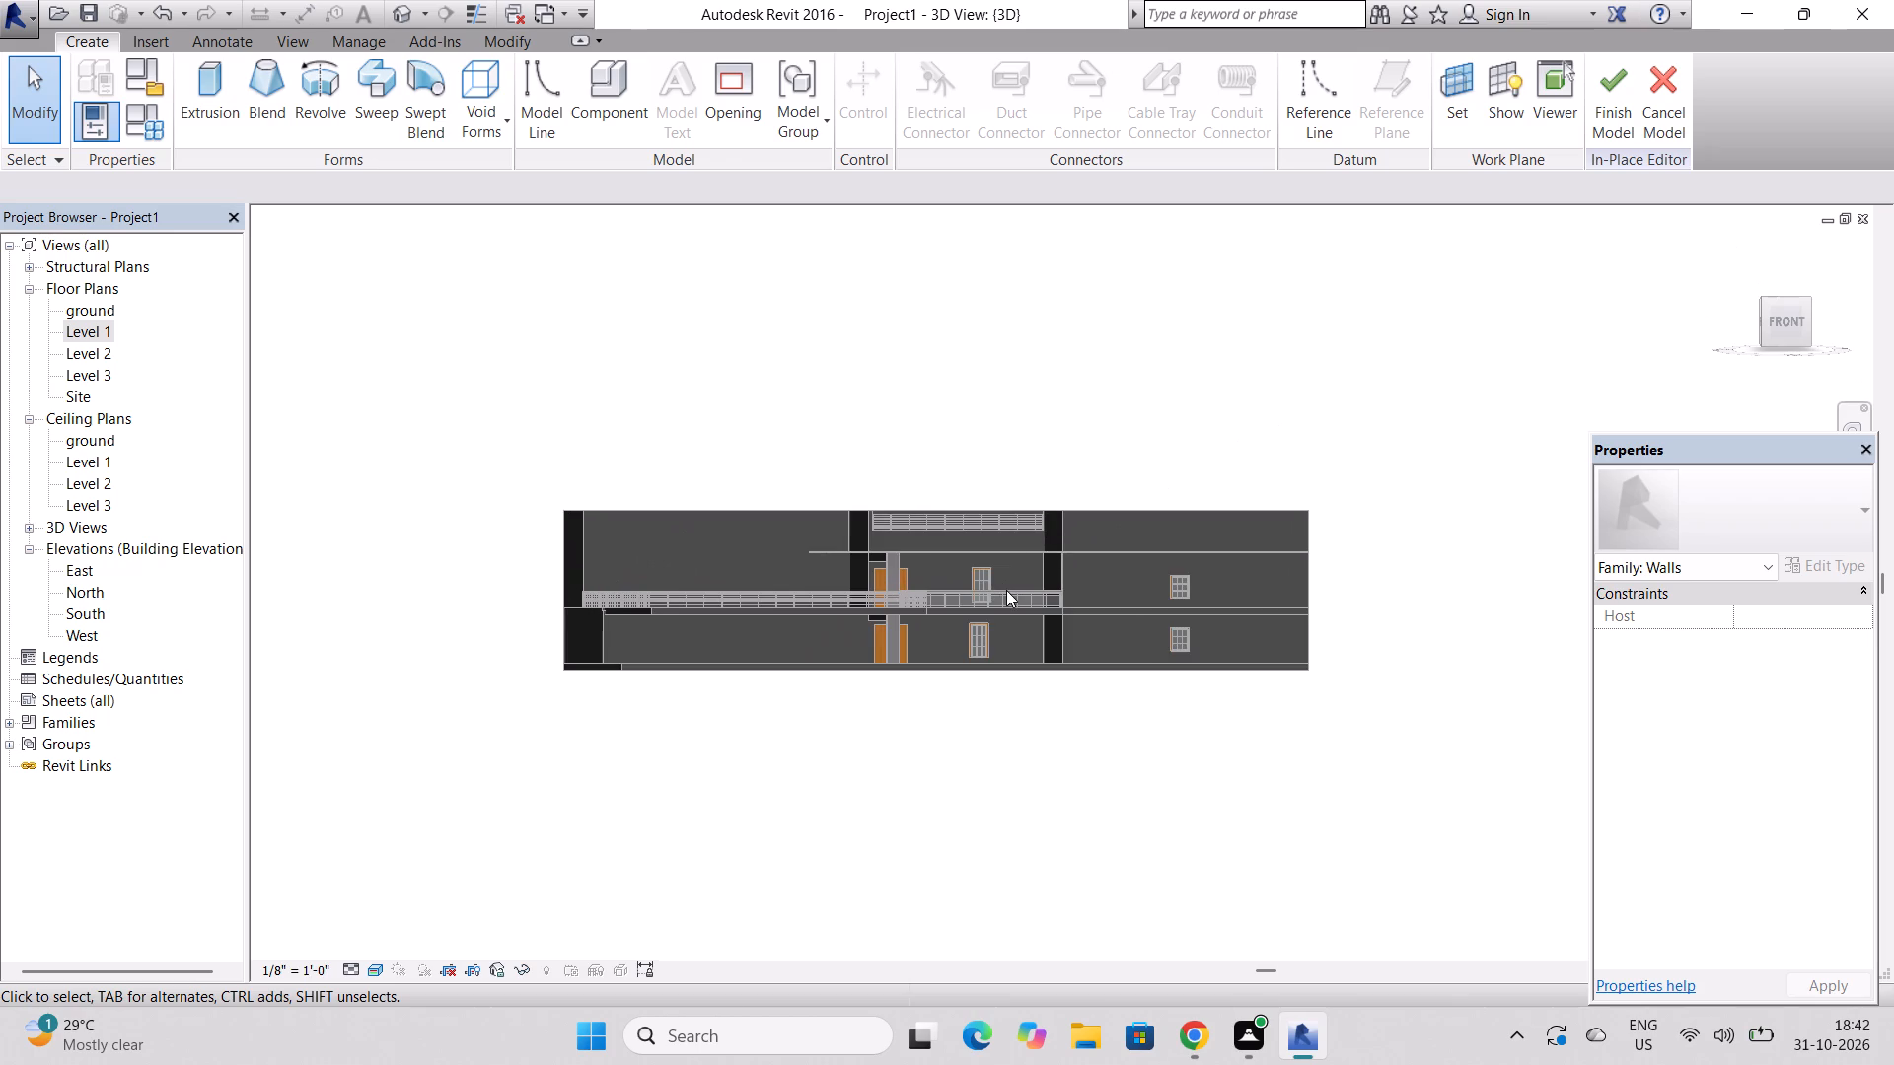
# Save the project to the Desktop as "Project1 vvvvvvvv".
pyautogui.hotkey('ctrl', 's')
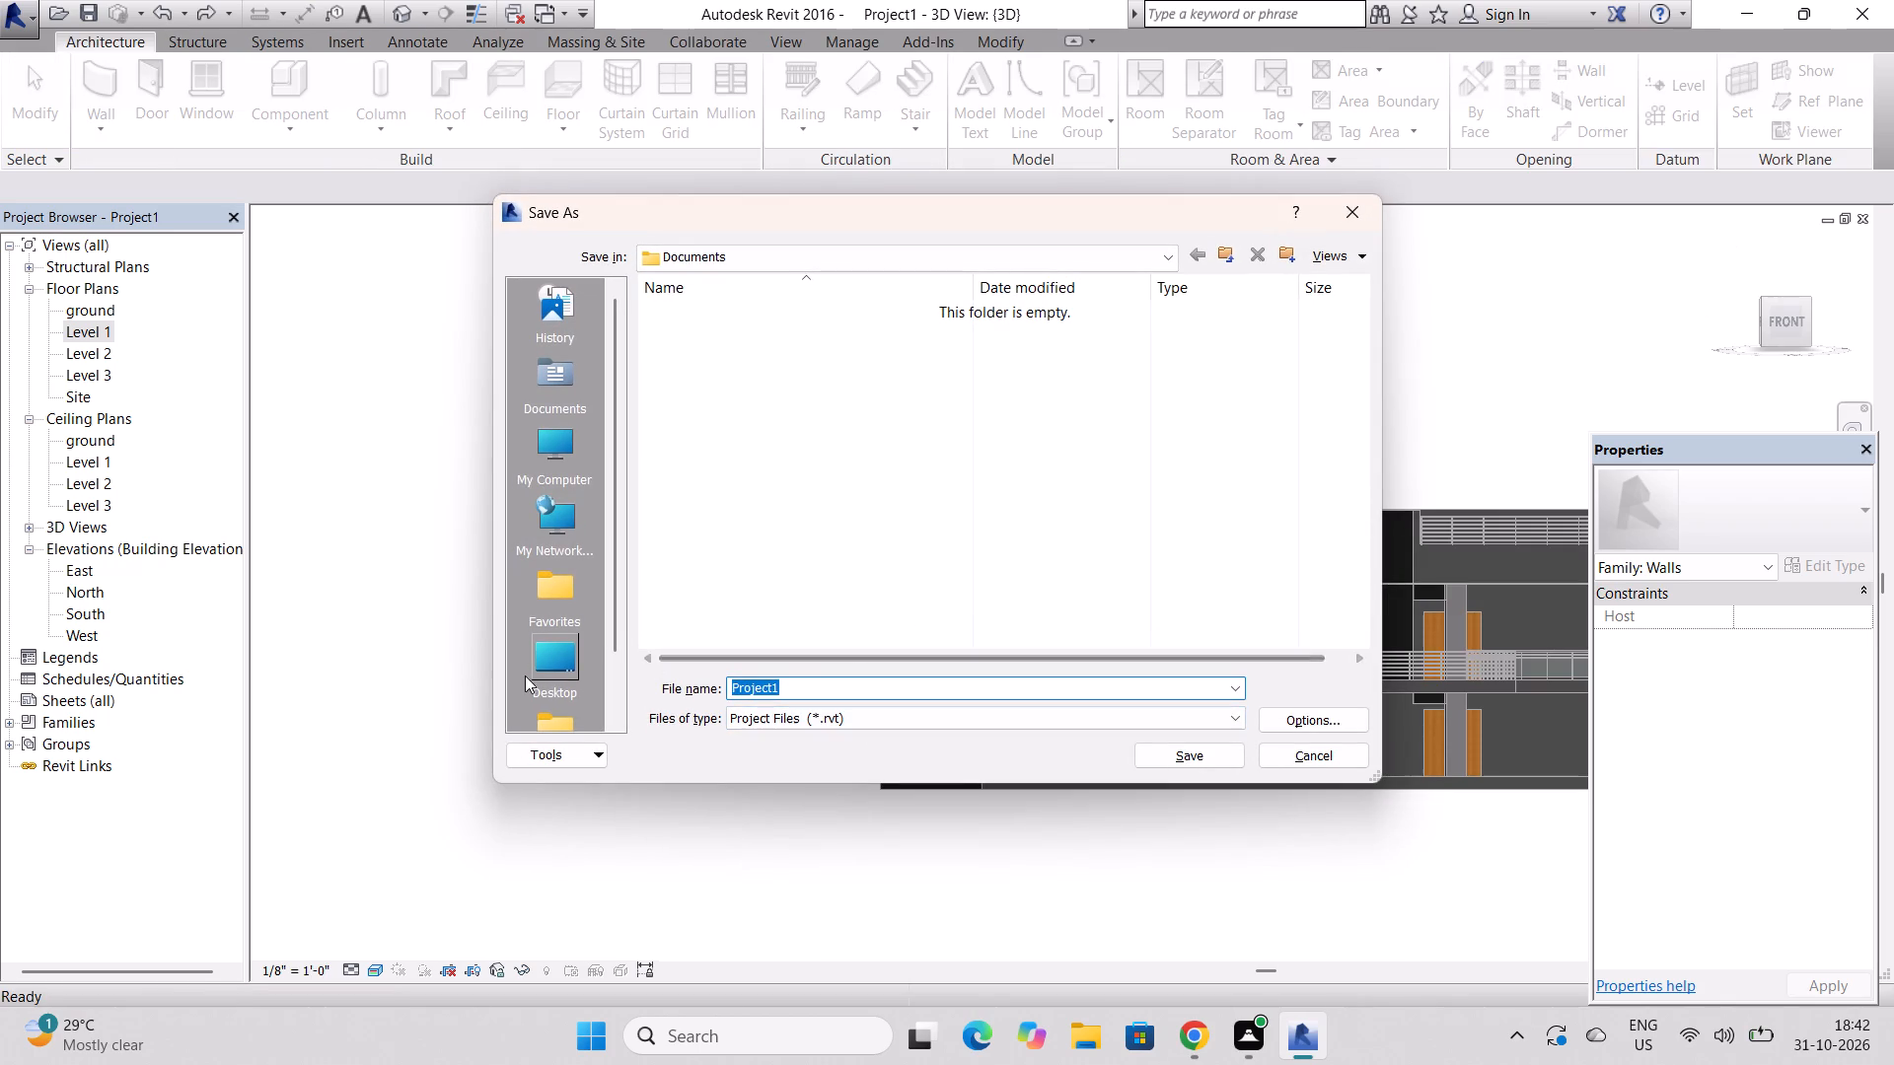
pyautogui.click(562, 659)
pyautogui.click(820, 686)
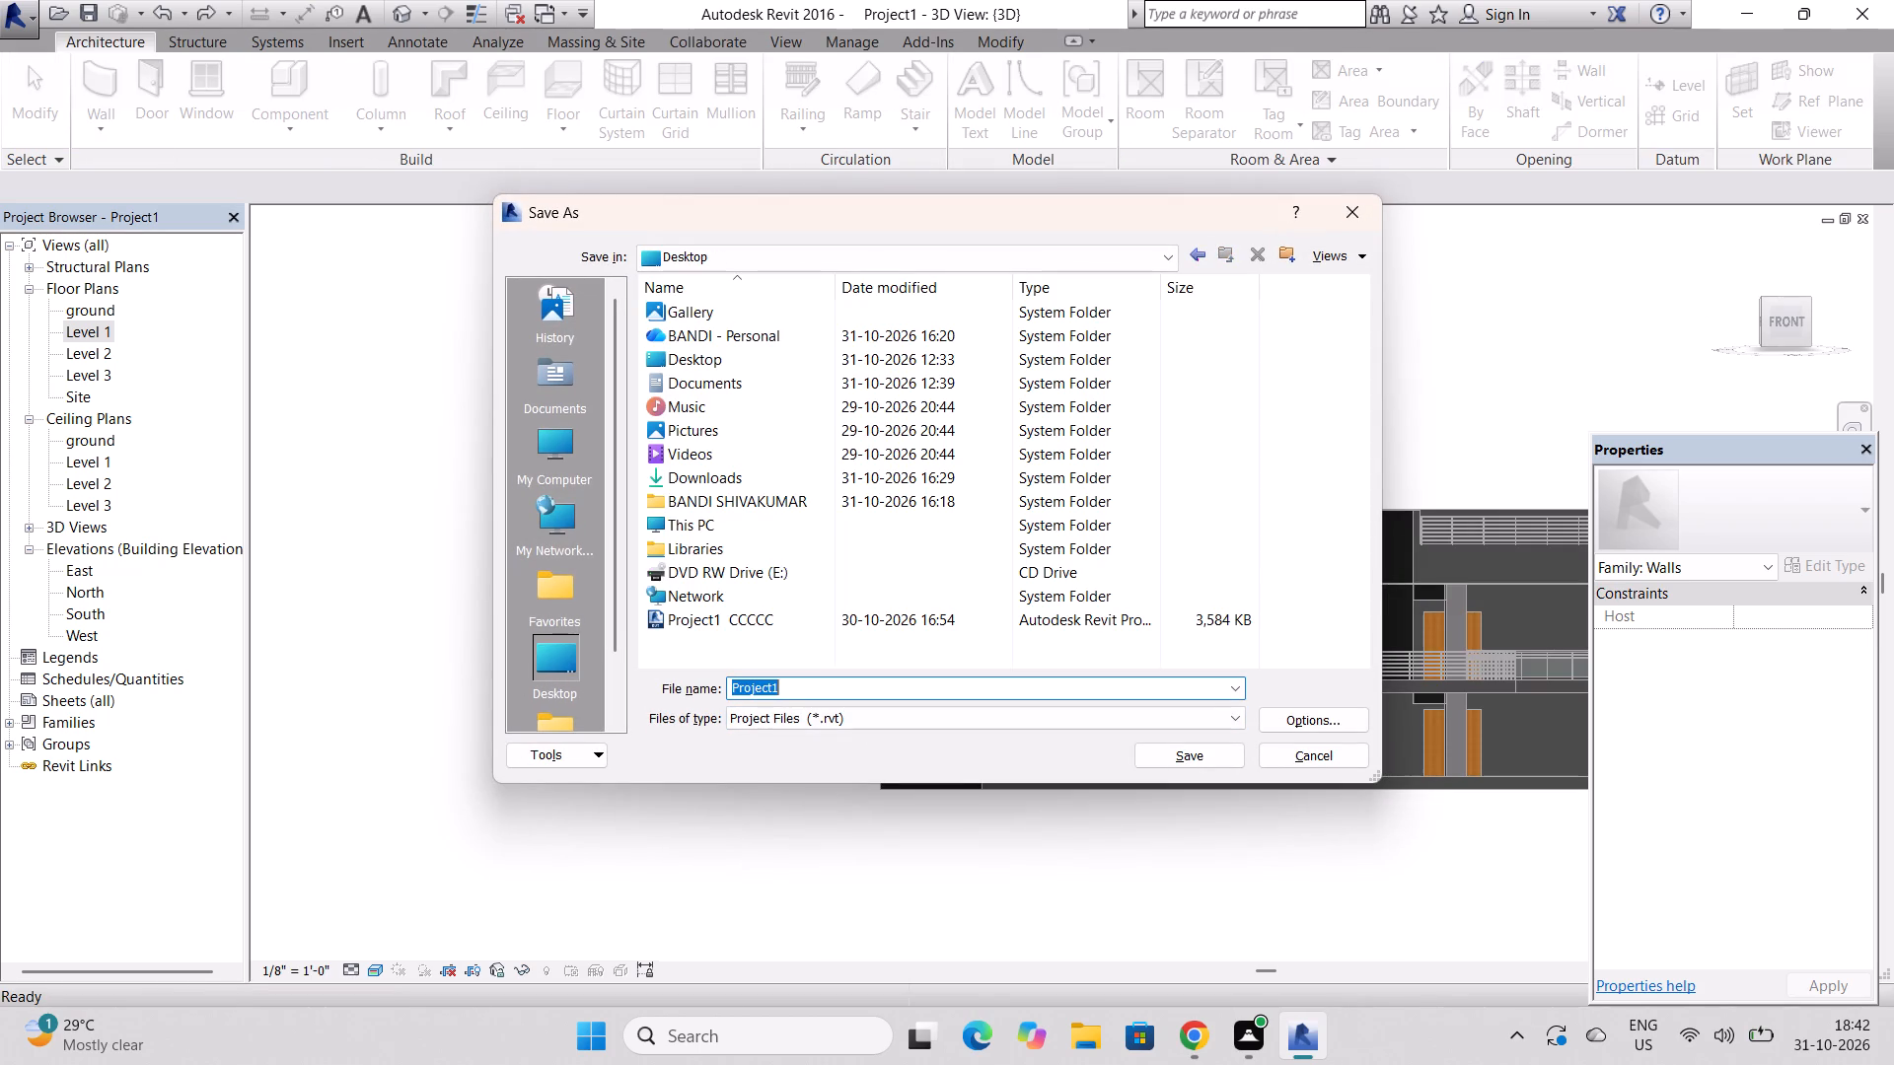
pyautogui.click(820, 686)
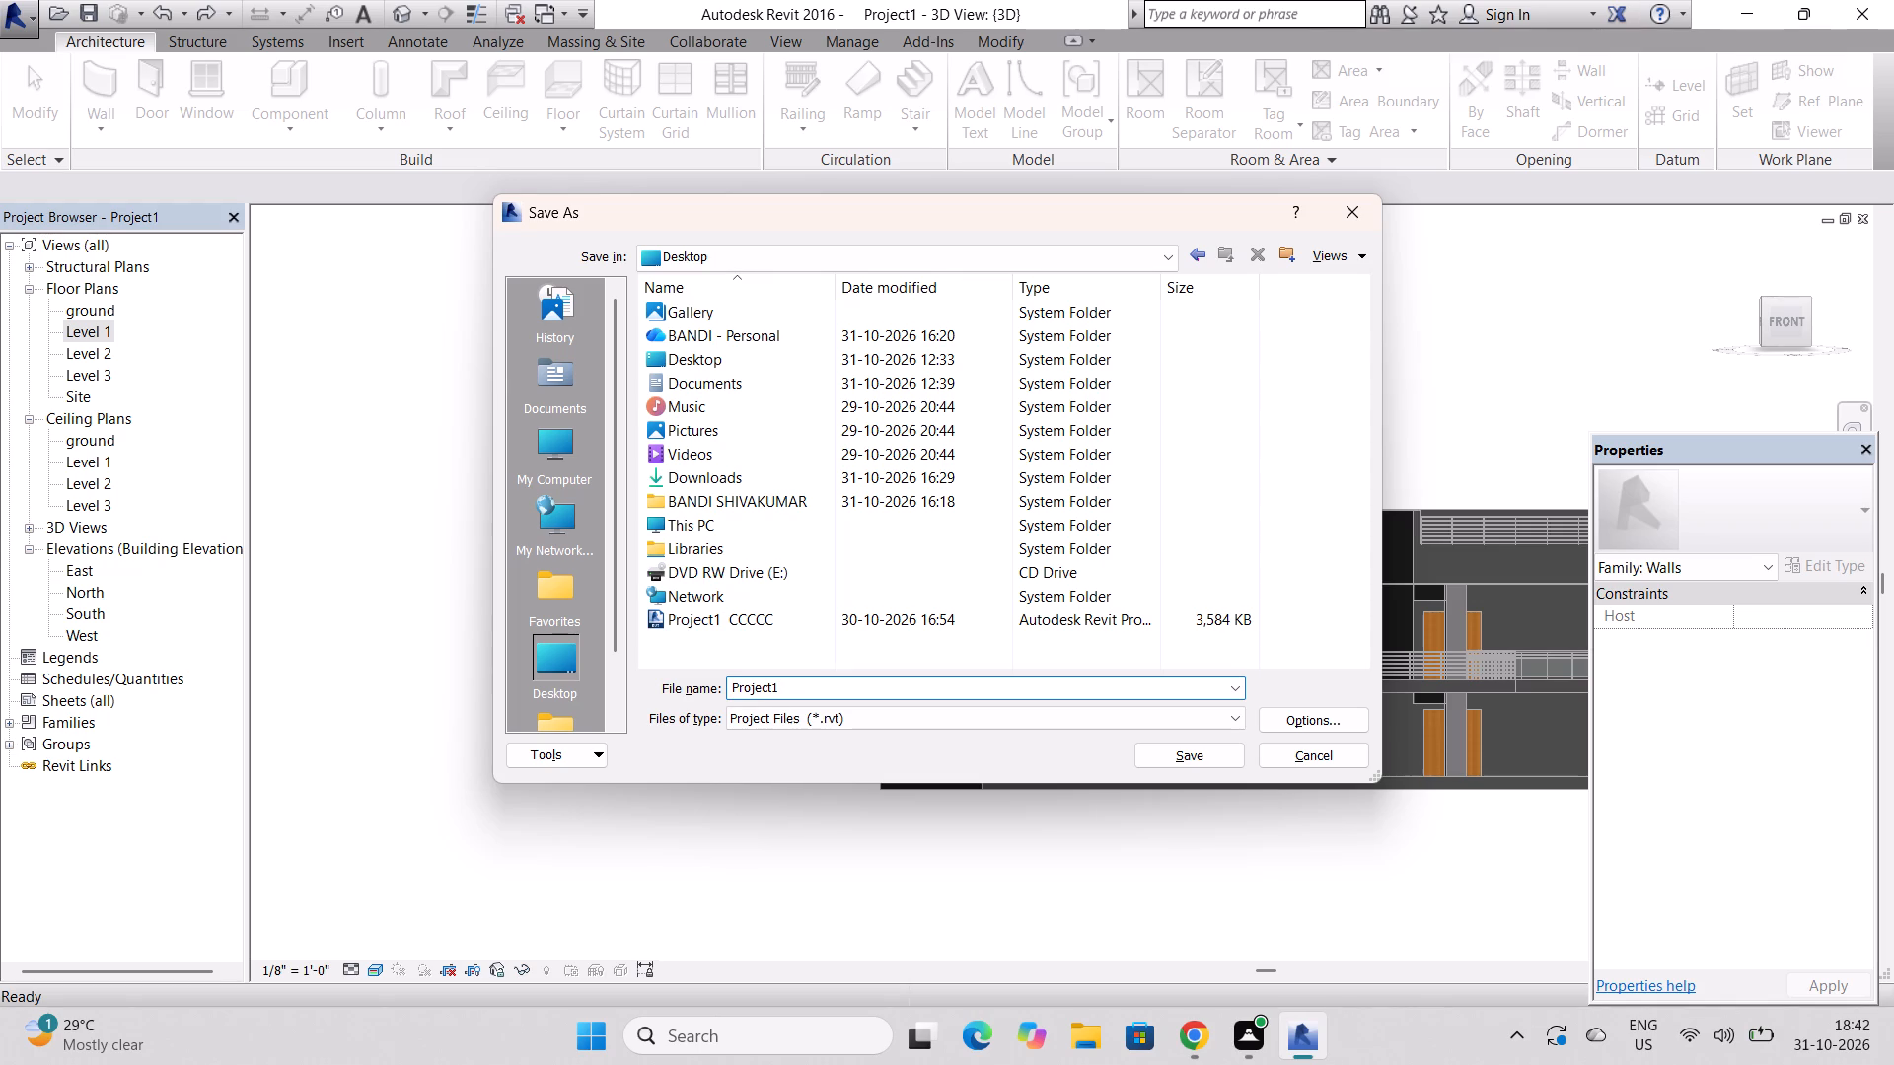
pyautogui.press('space')
pyautogui.write('vvvvvvvv')
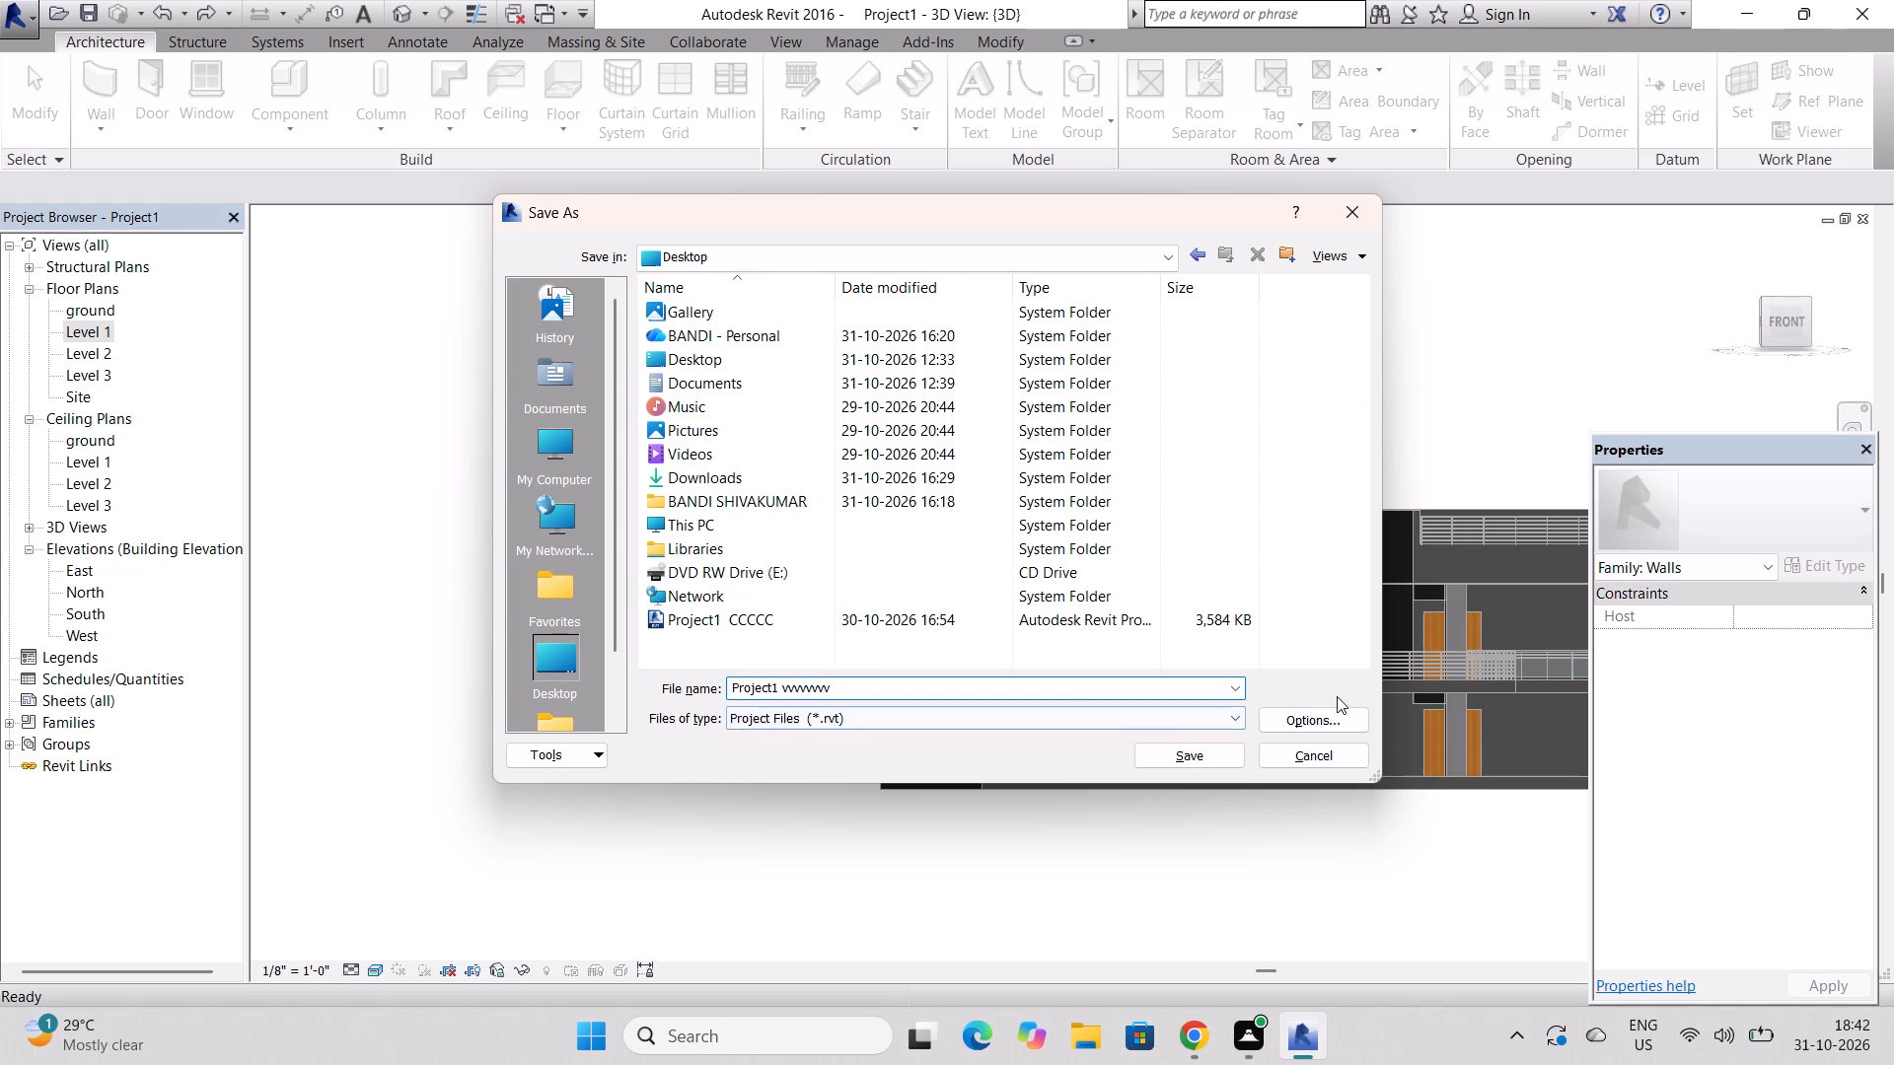
pyautogui.click(1186, 752)
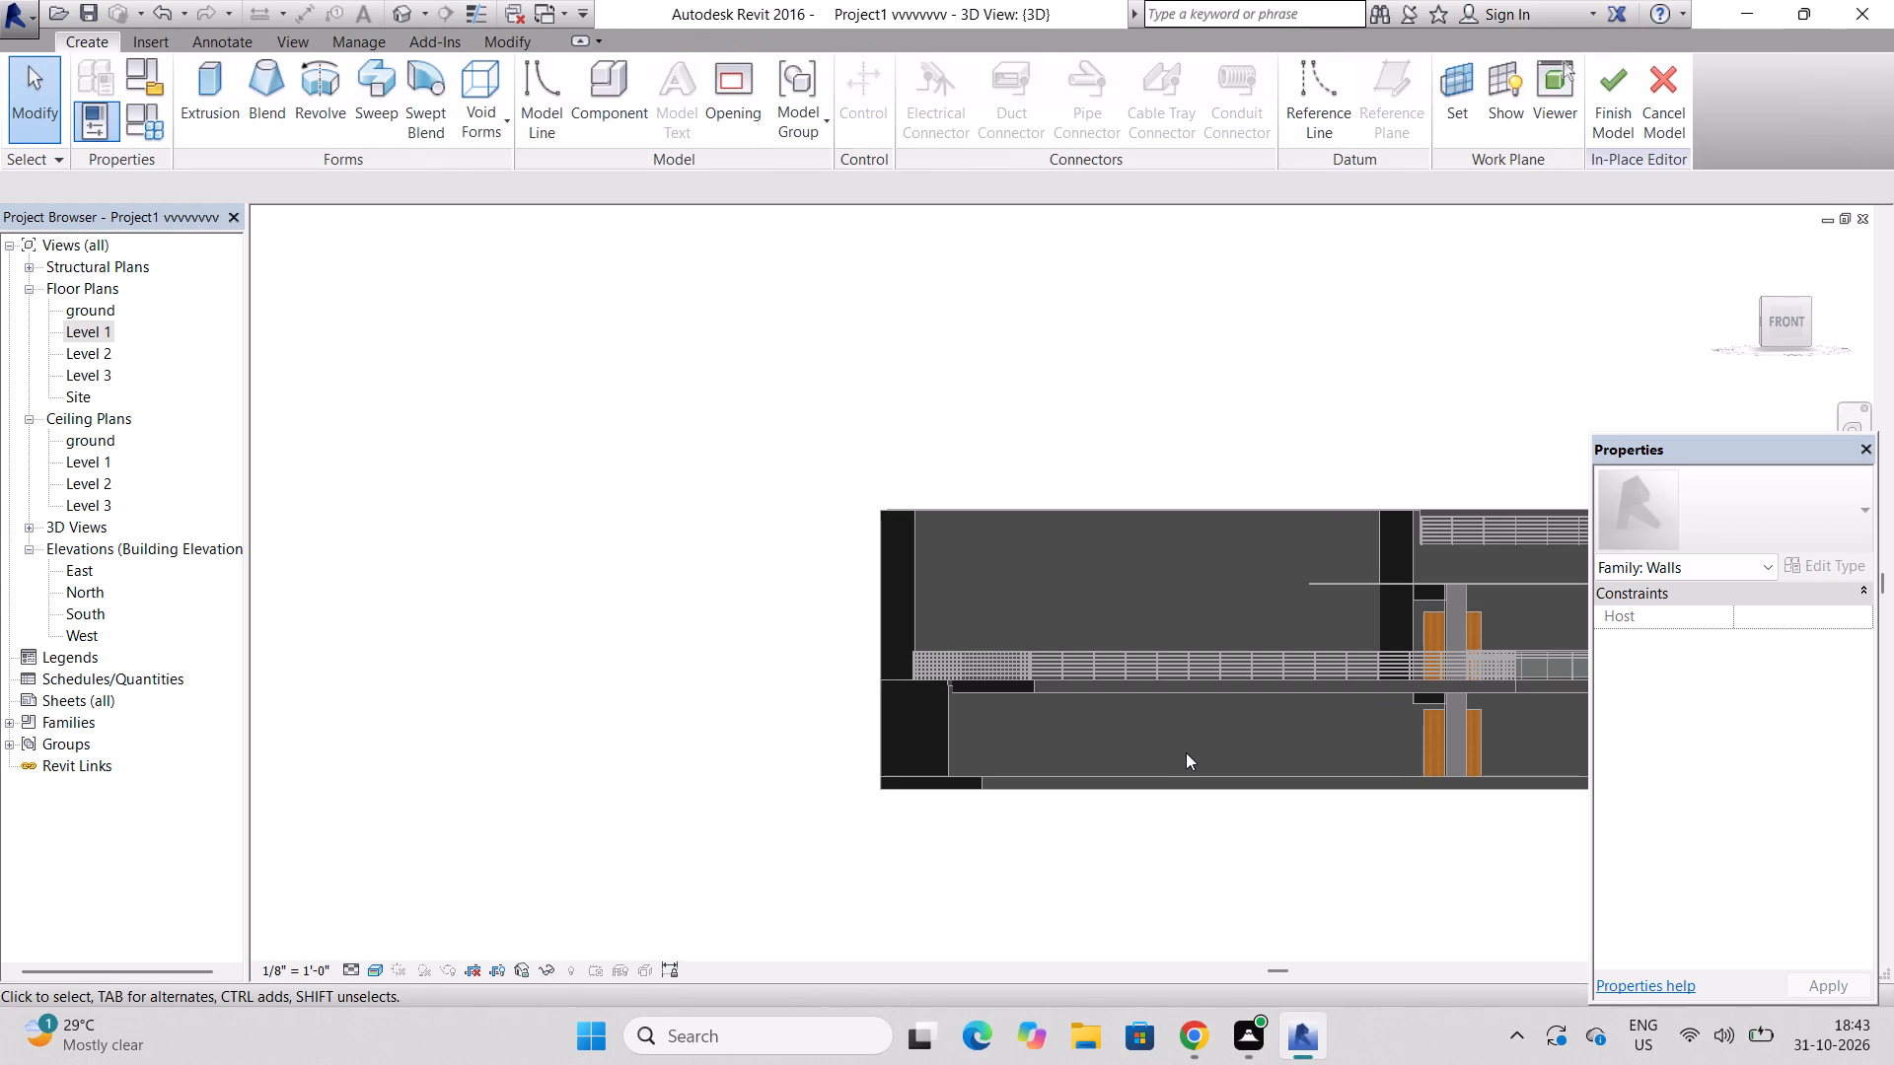
# Finish the empty in-place wall model and accept its deletion.
pyautogui.click(1614, 74)
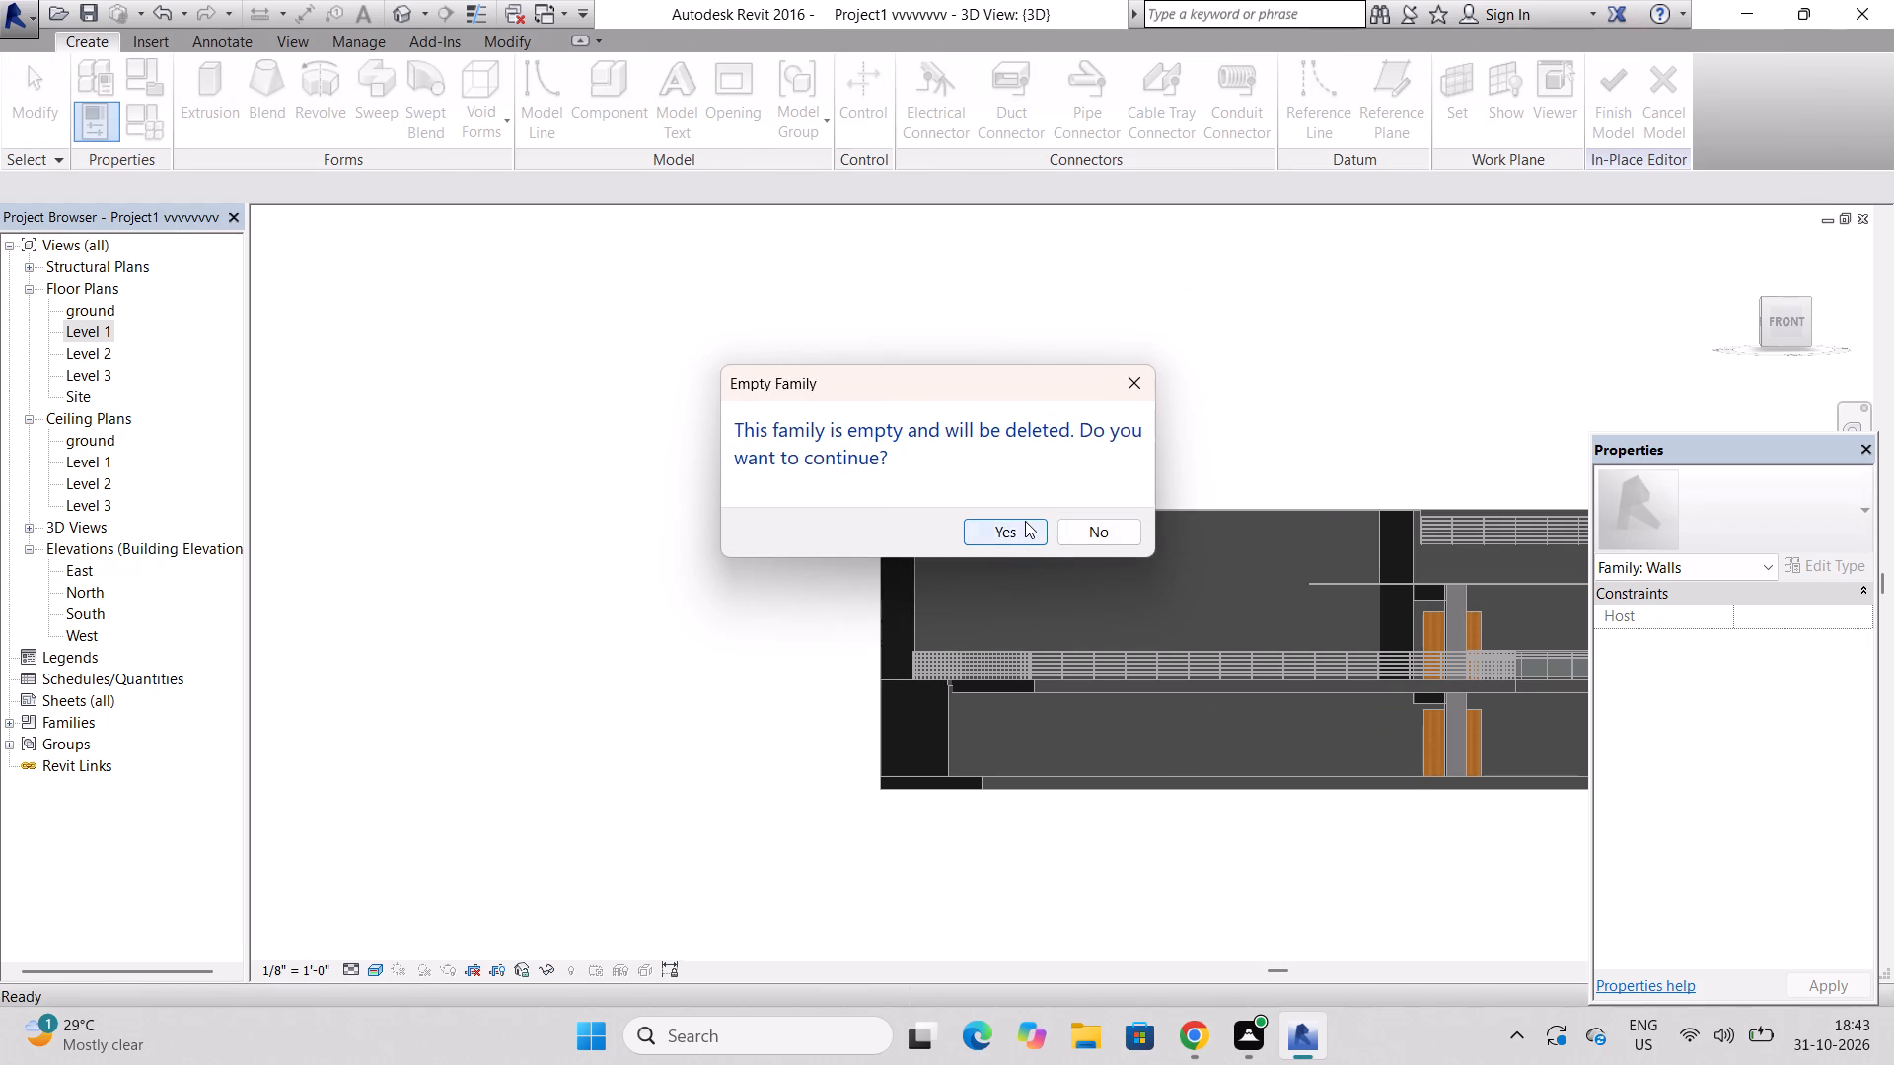
pyautogui.click(1025, 521)
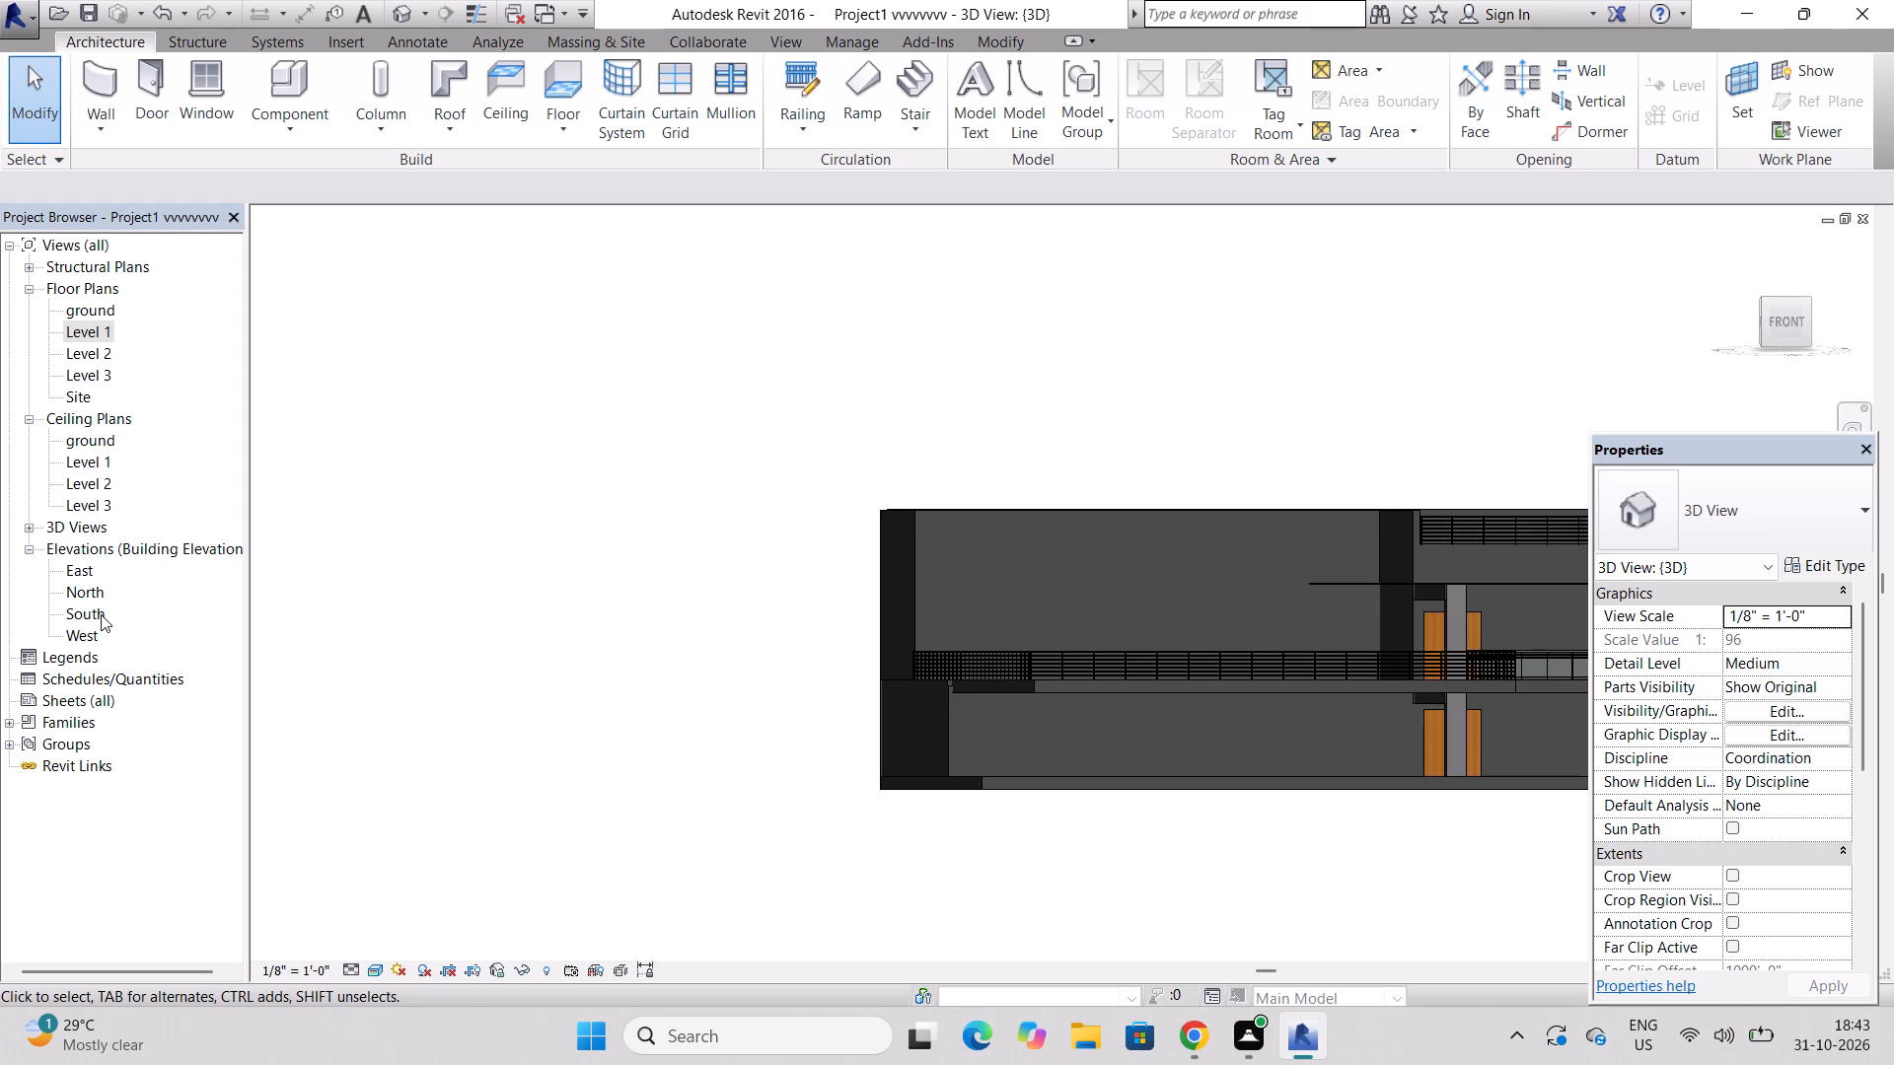
# Set up a region rendering of the front view, enlarging the render region above, below and beside the building to about 650 × 285 pixels.
pyautogui.scroll(-4, 687, 607)
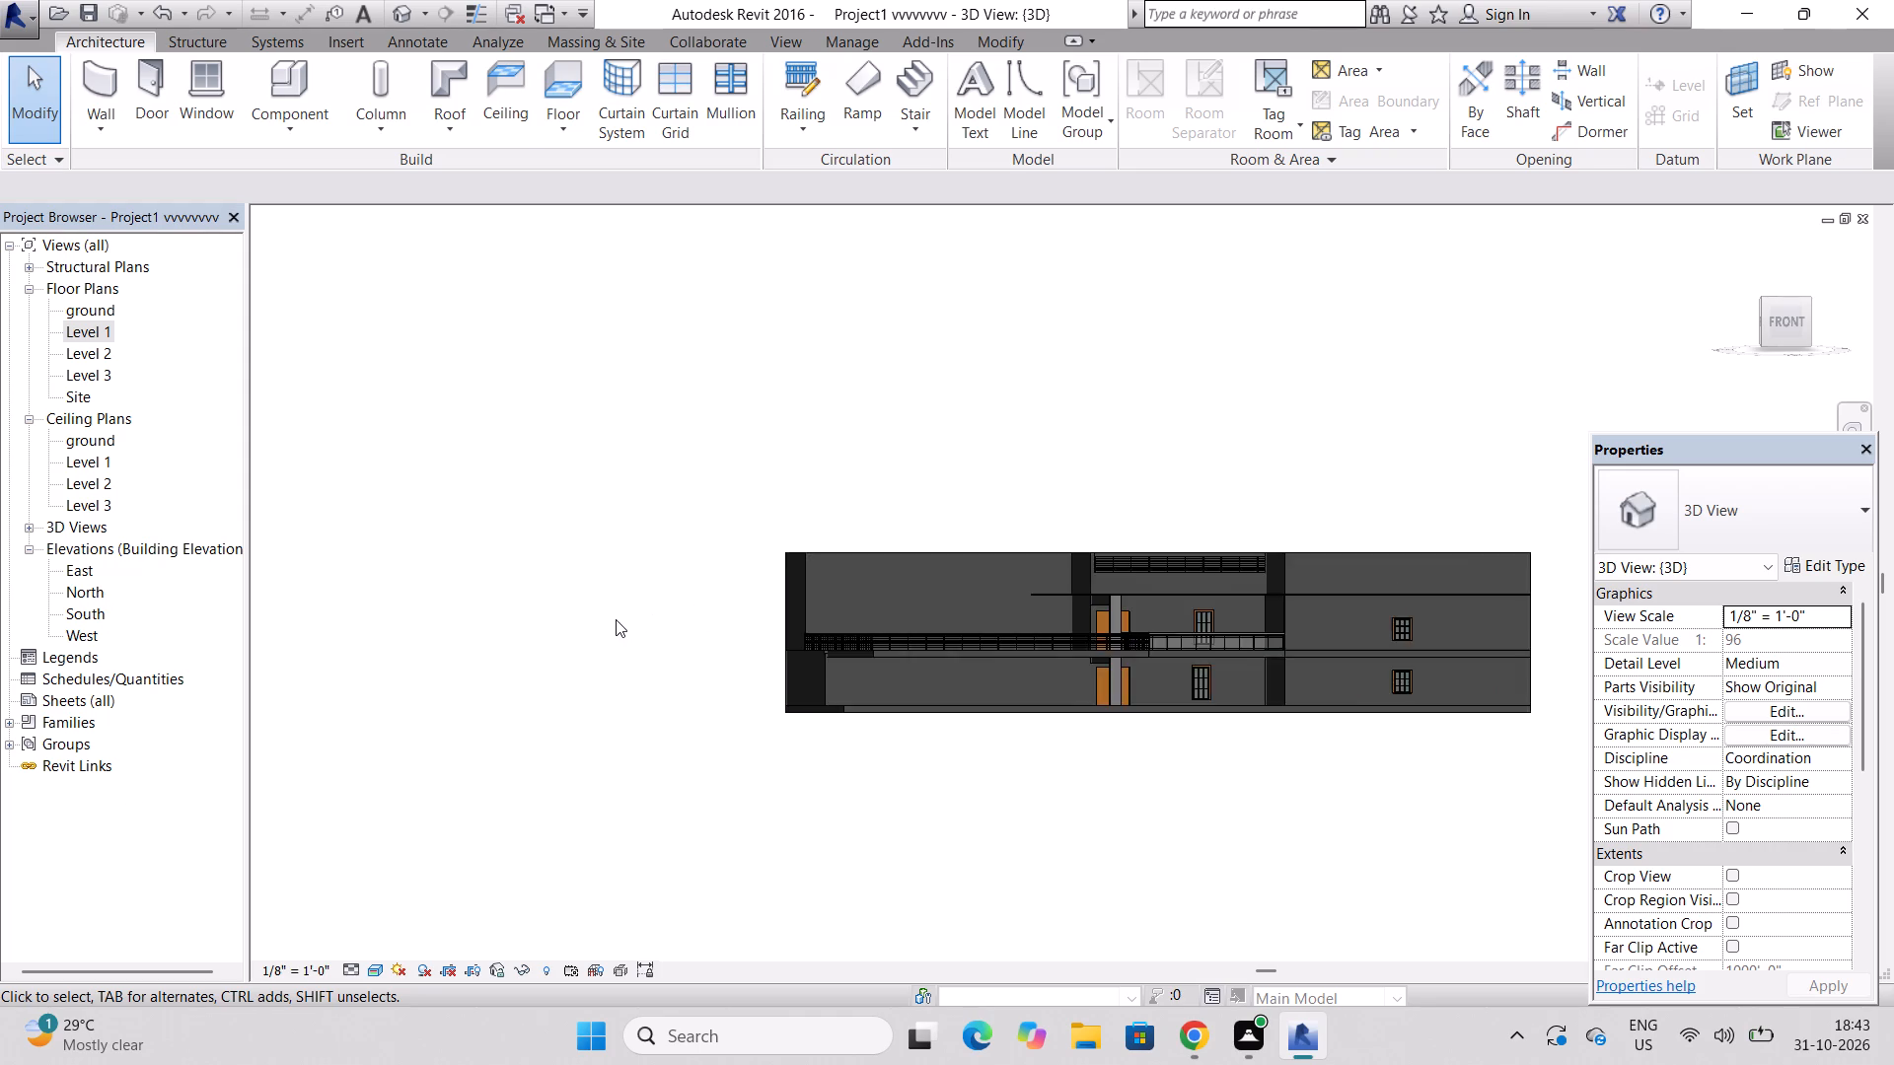
pyautogui.scroll(-2, 616, 619)
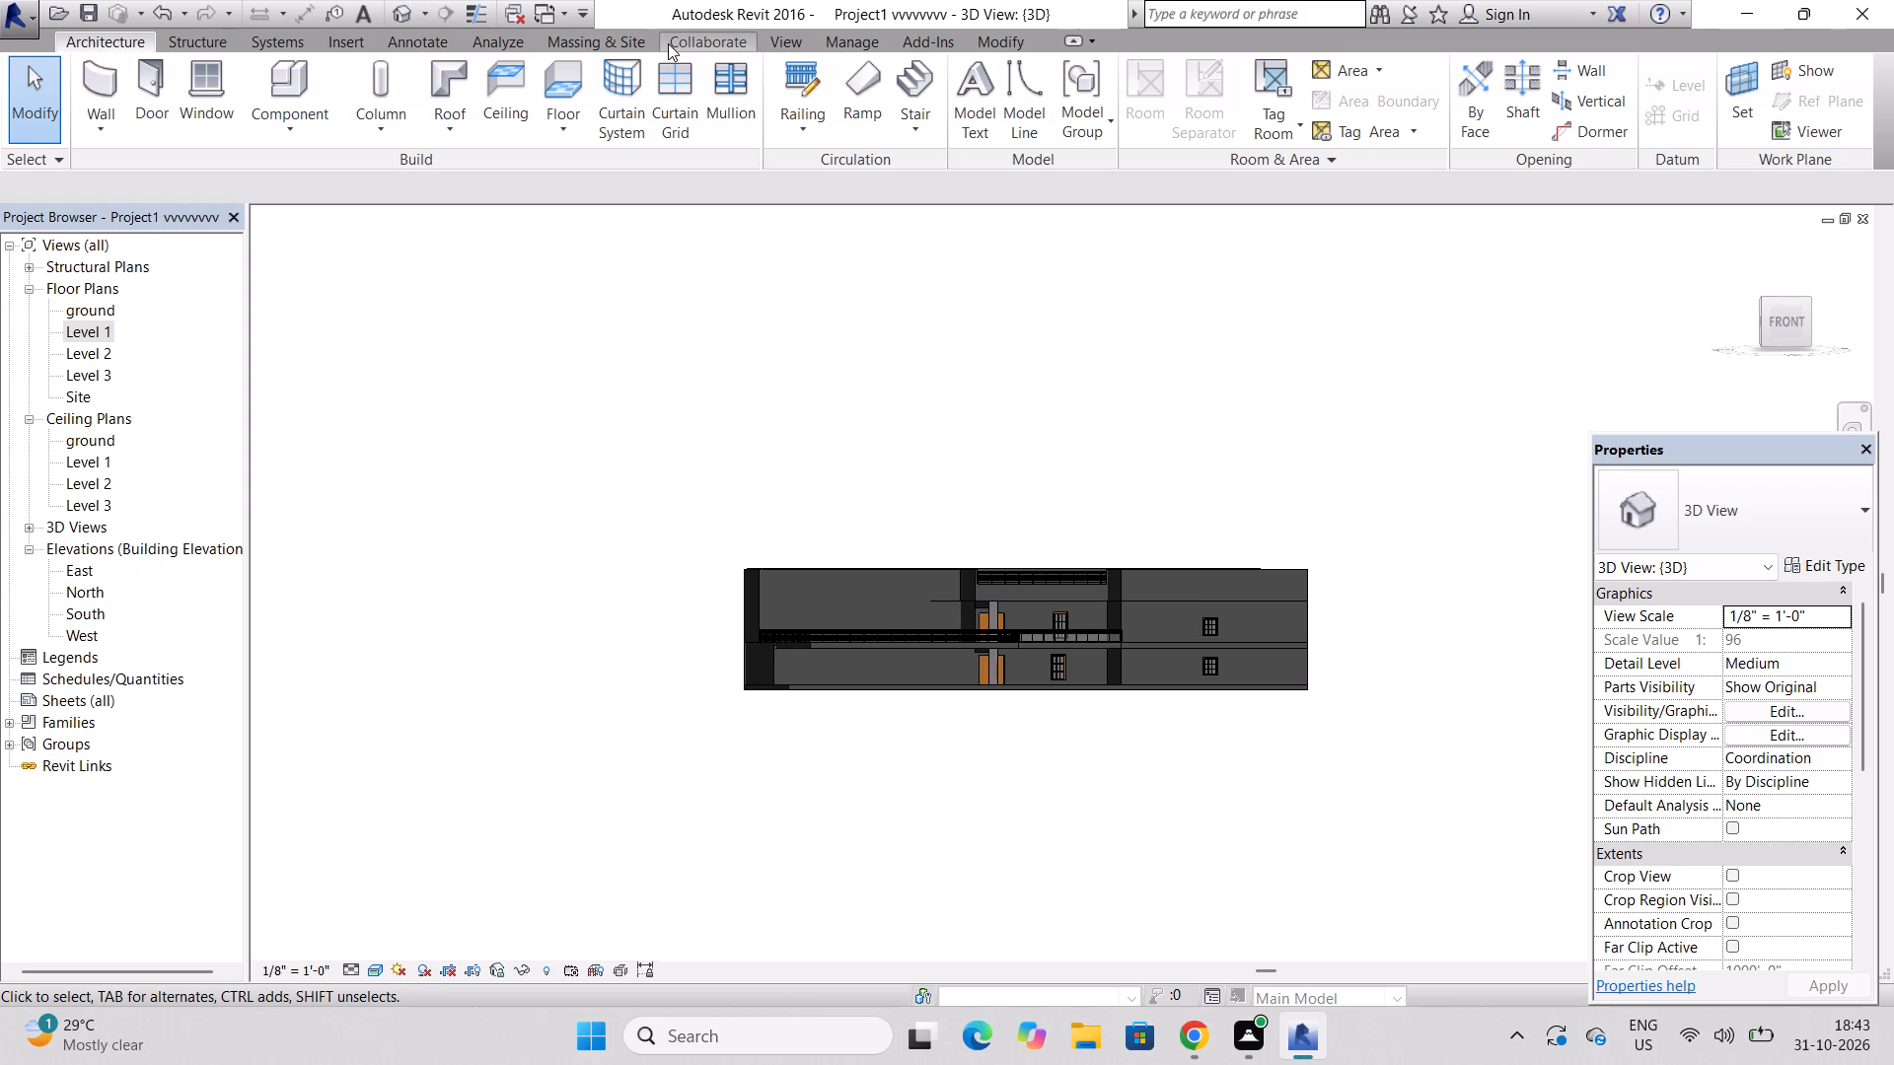
pyautogui.click(786, 41)
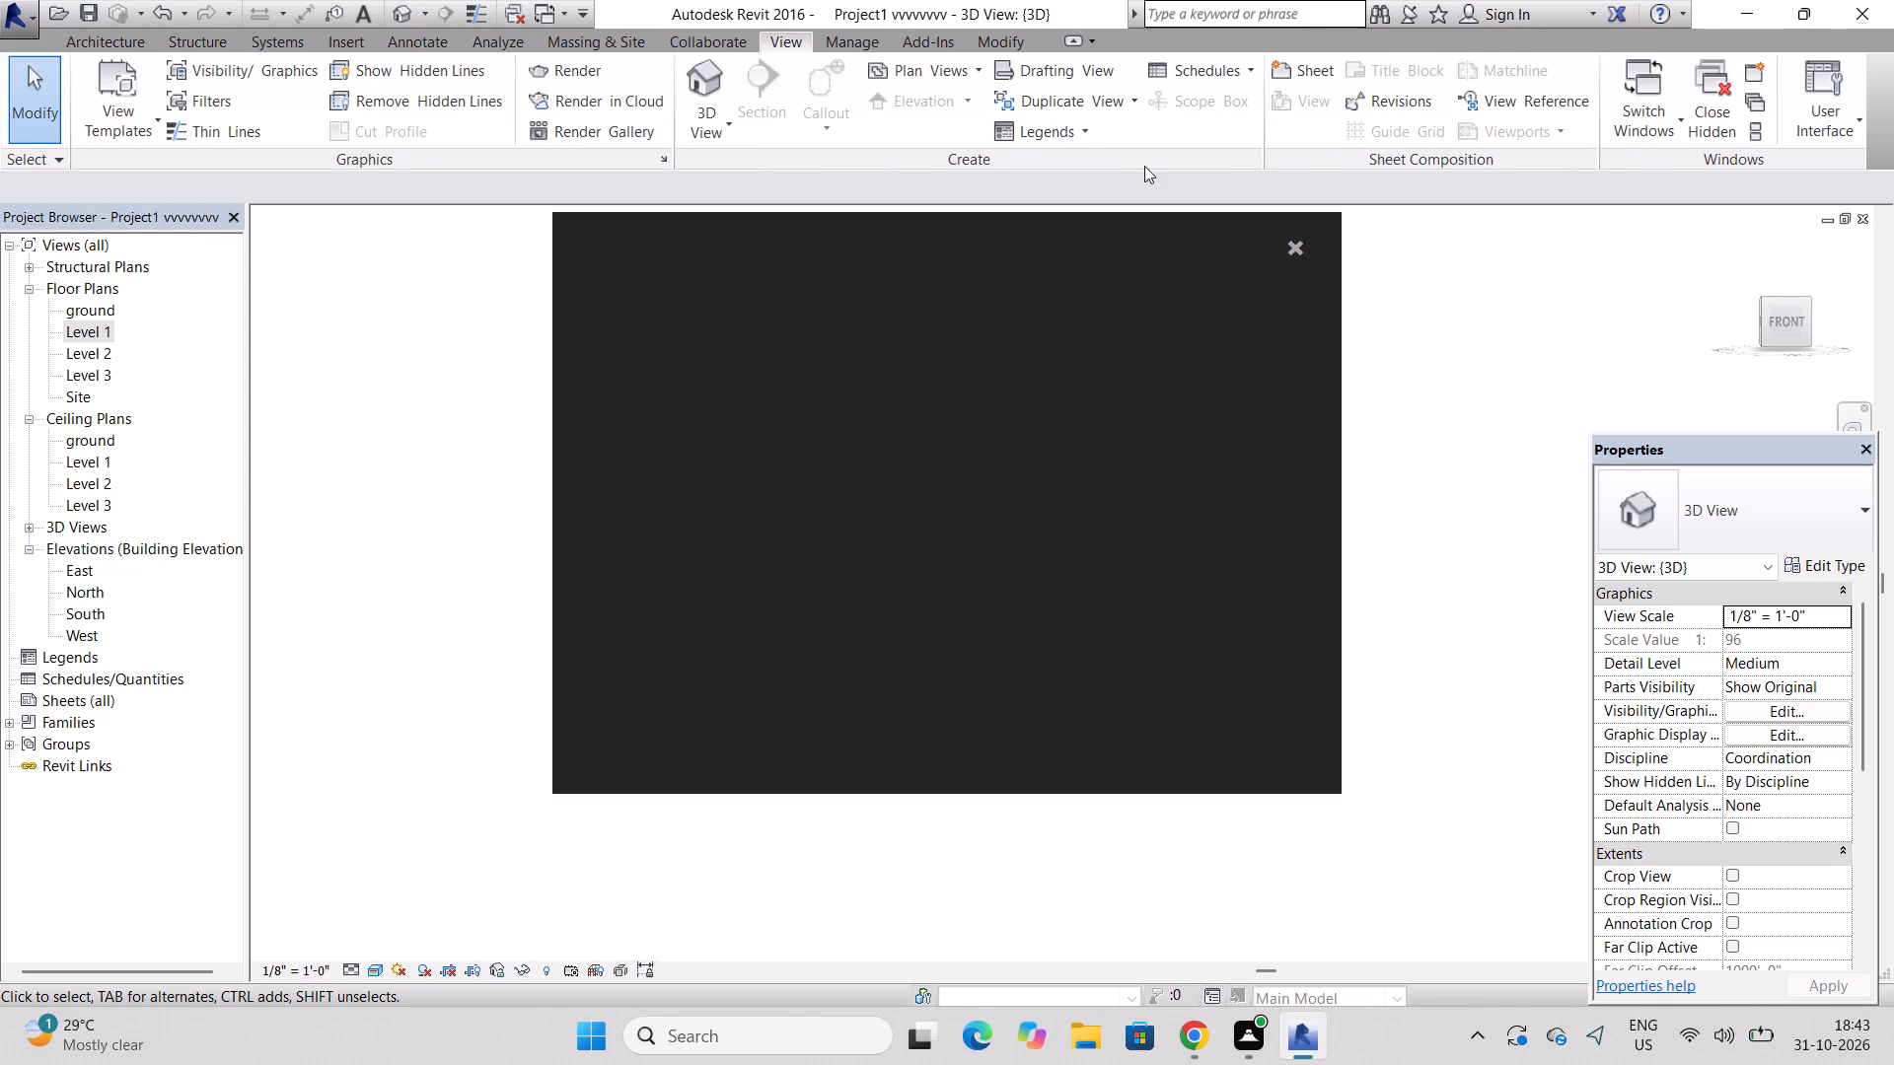
pyautogui.click(1296, 251)
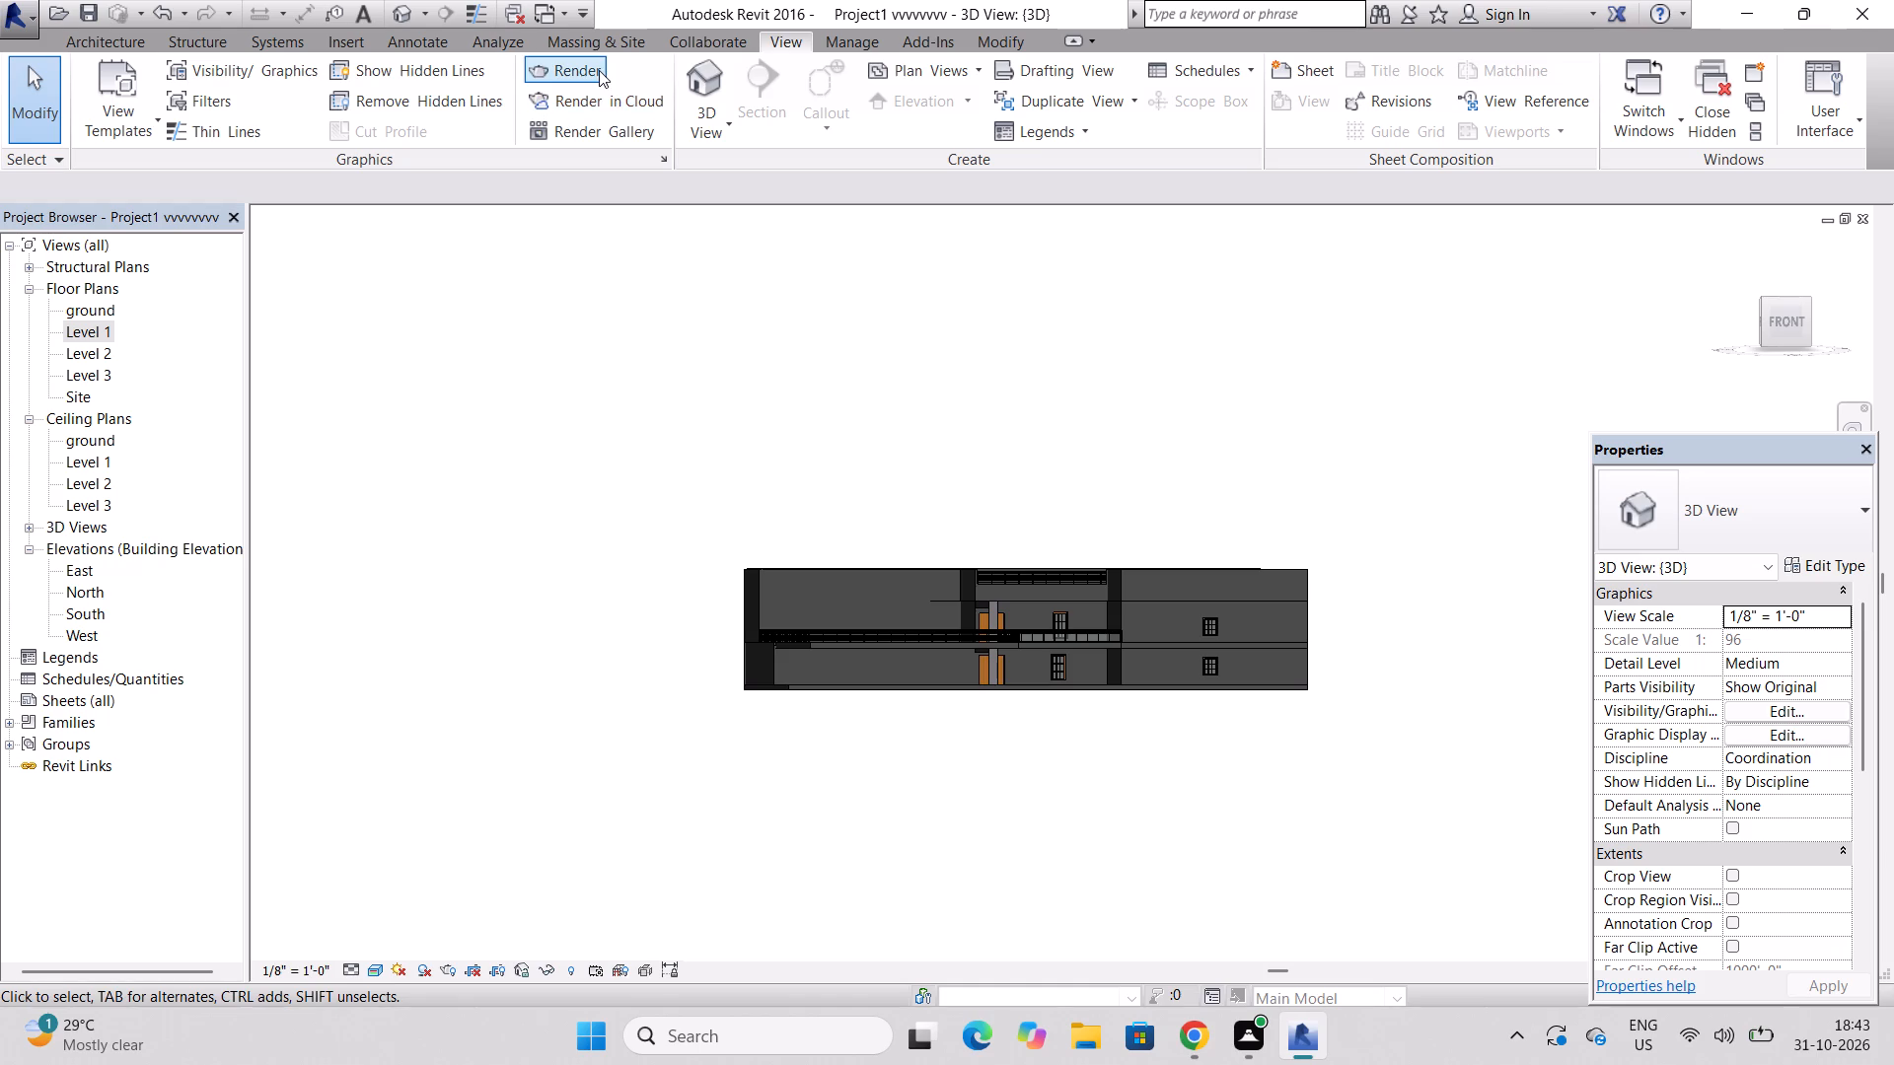
pyautogui.click(599, 70)
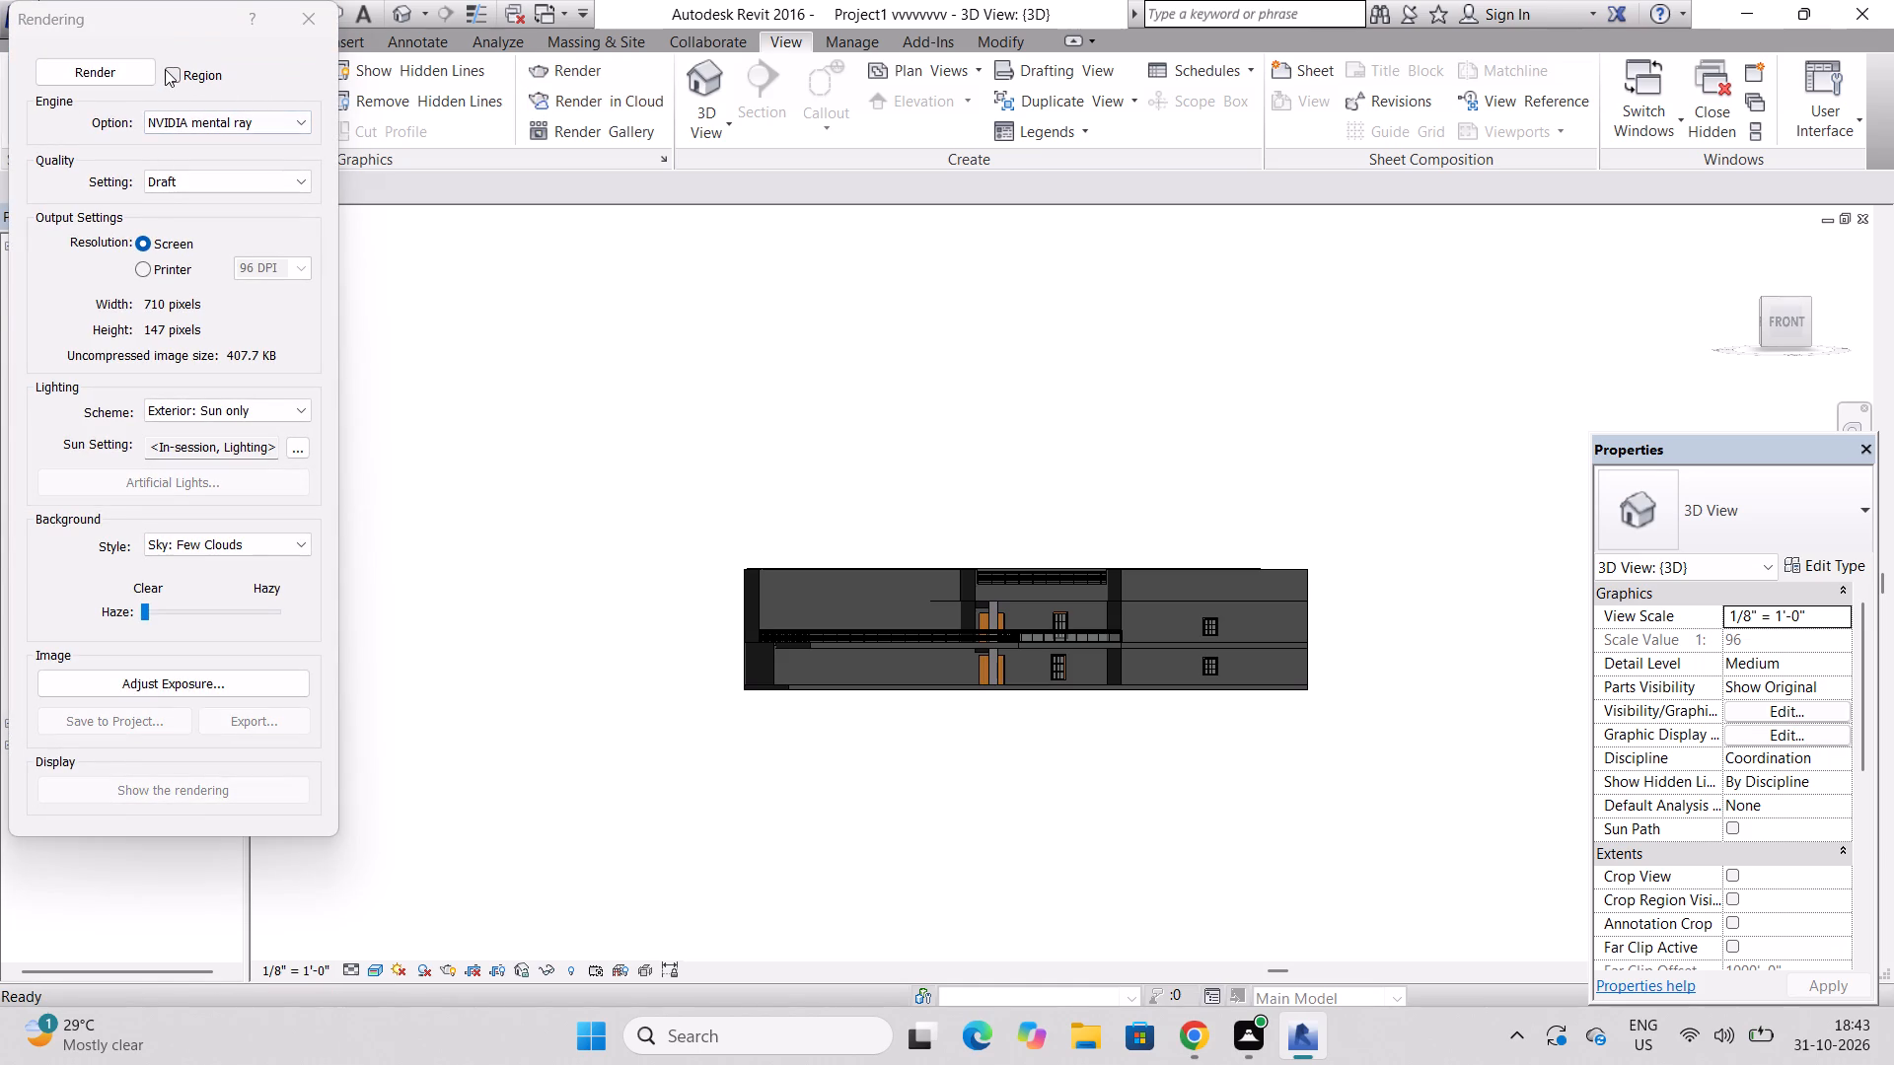
pyautogui.click(178, 73)
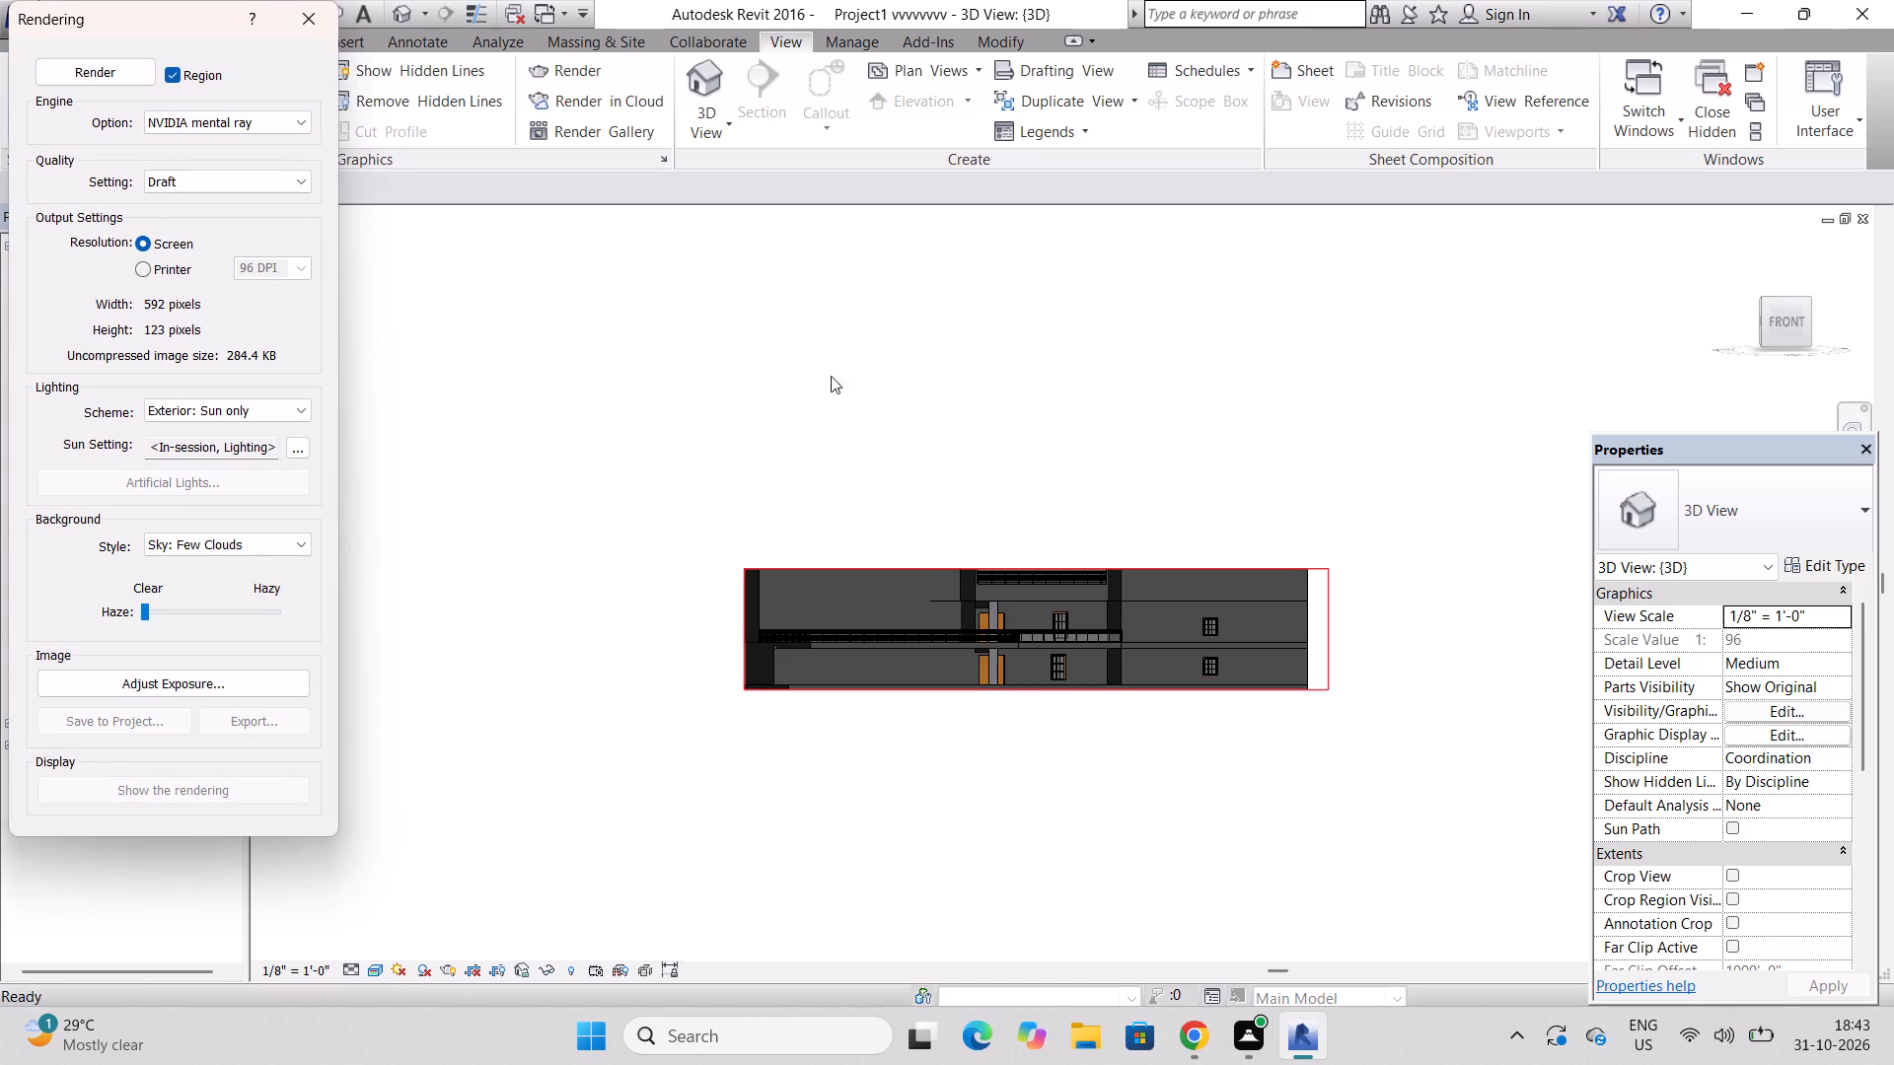
pyautogui.click(1065, 567)
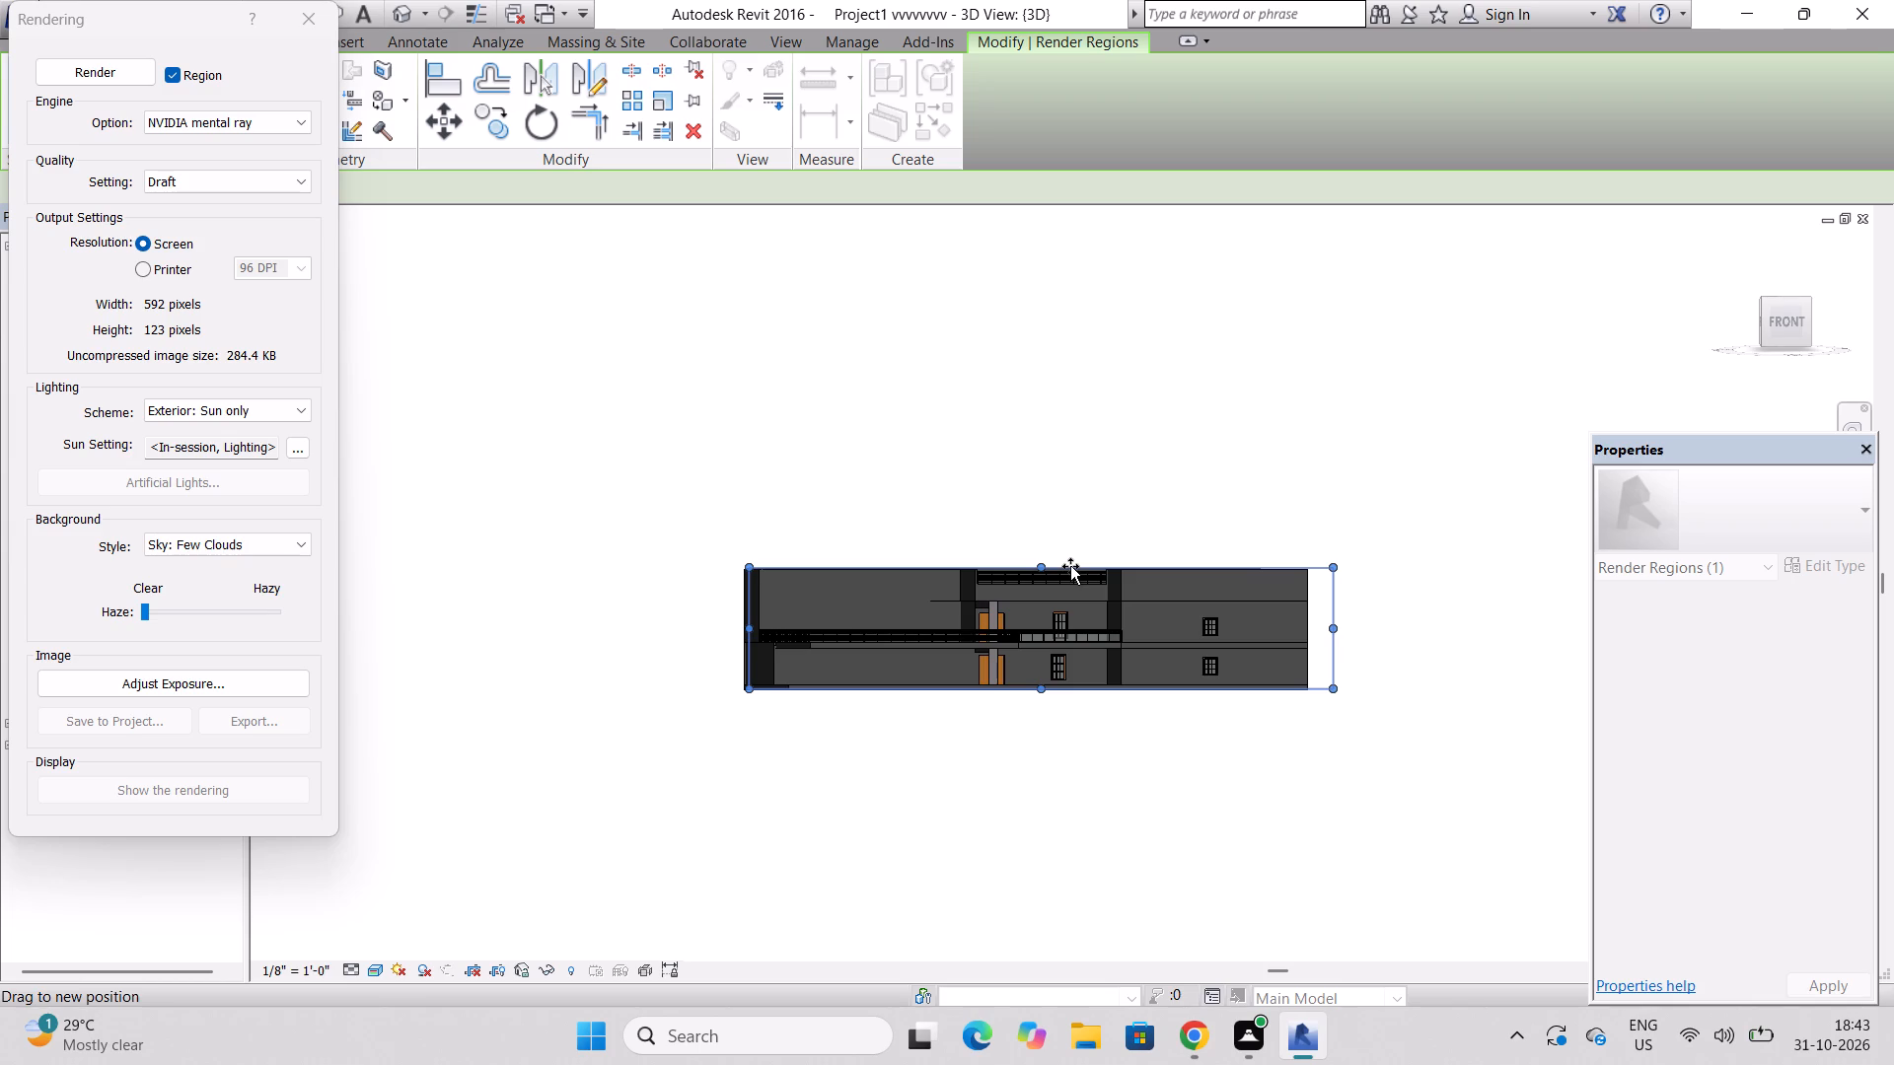
pyautogui.moveTo(1040, 561); pyautogui.dragTo(1040, 476)
pyautogui.moveTo(750, 583); pyautogui.dragTo(692, 587)
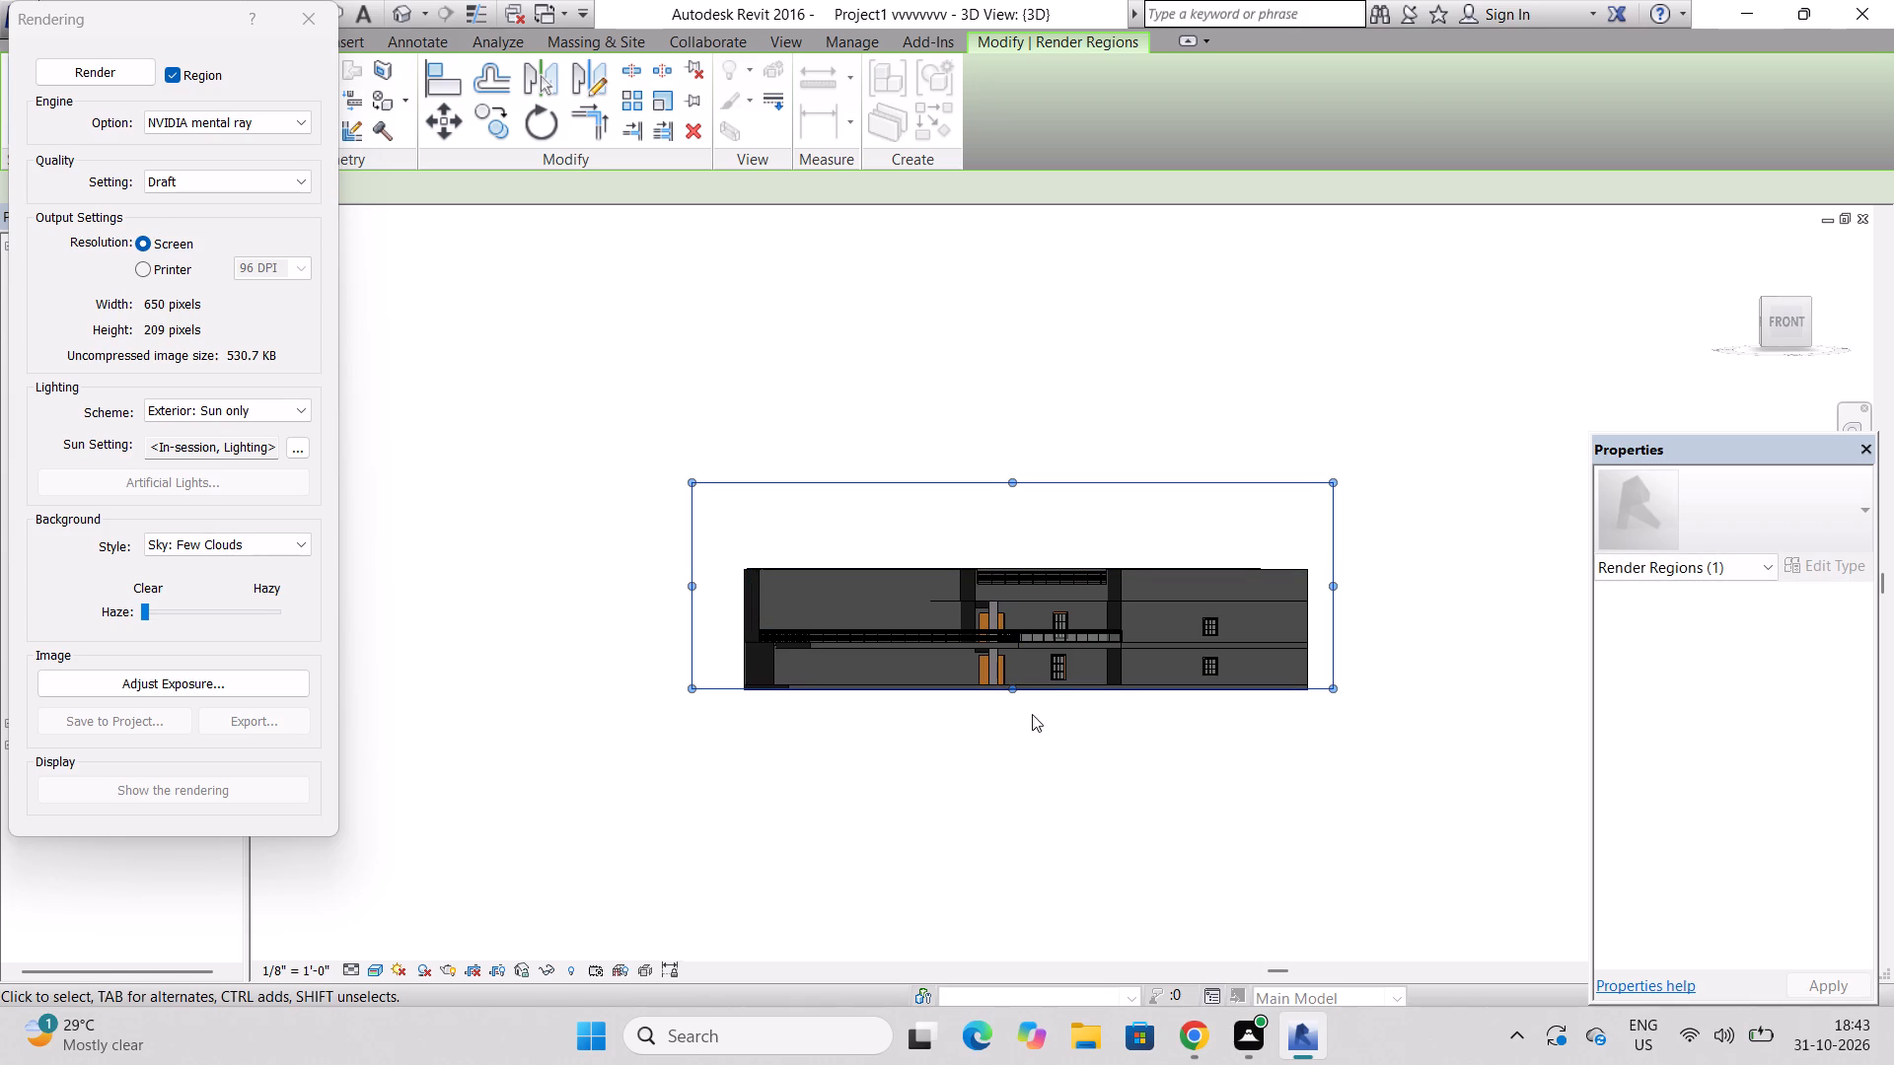
pyautogui.moveTo(1012, 687); pyautogui.dragTo(1023, 762)
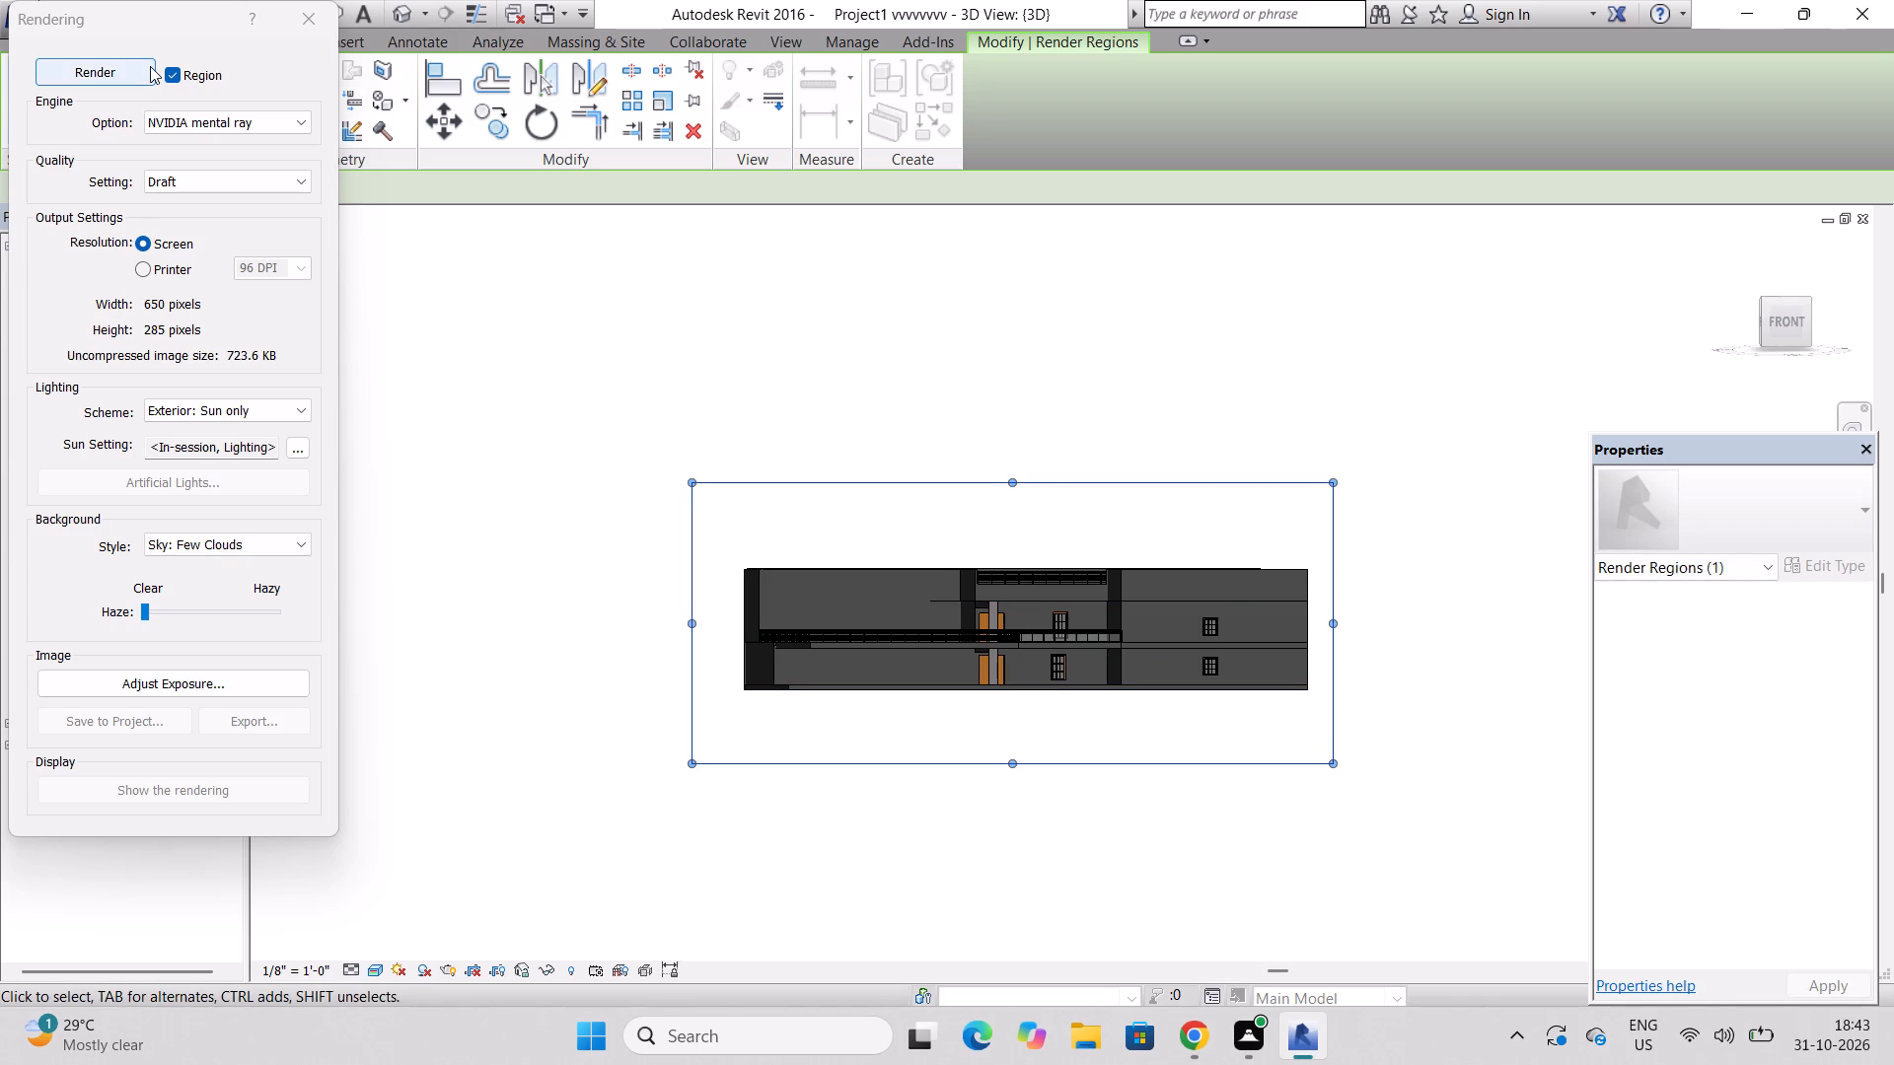
# Render the framed region of the building's front at Draft quality.
pyautogui.click(150, 66)
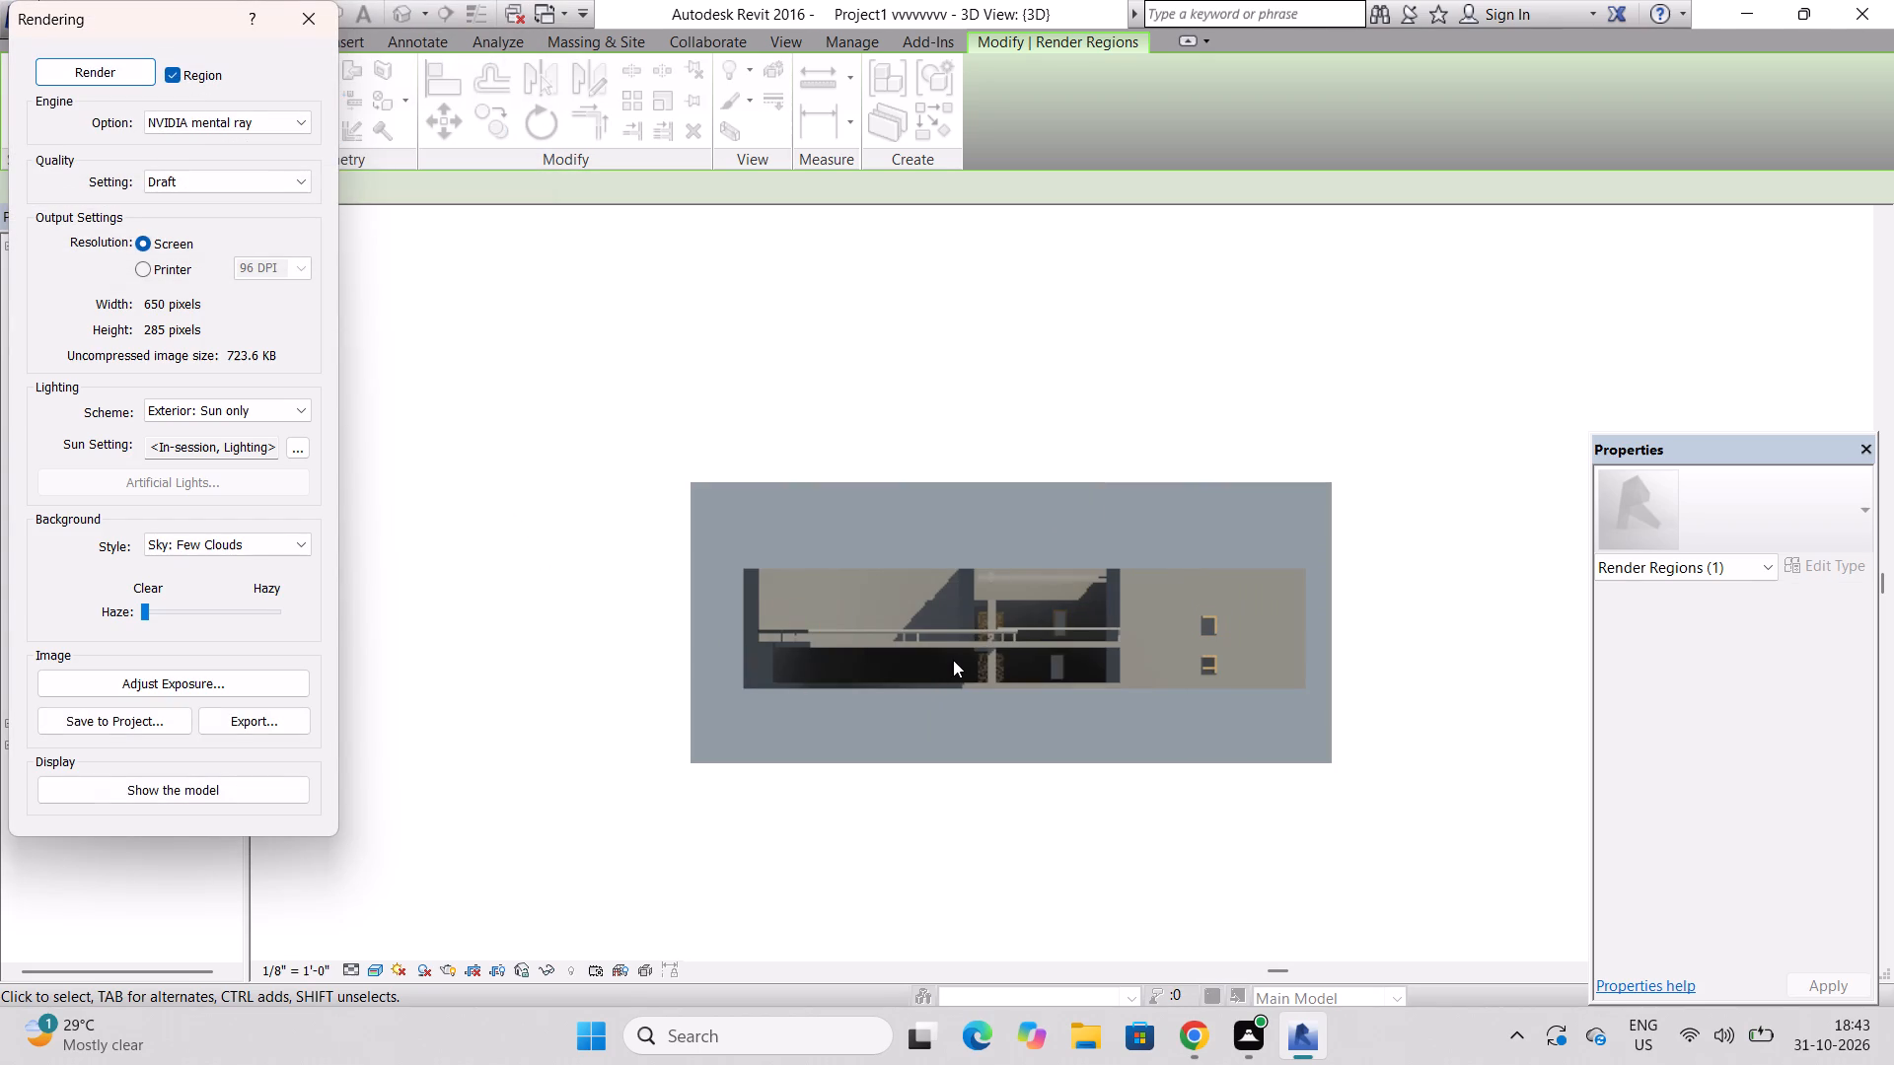
# Export the rendered image to the Desktop as a JPEG named "{3D}vvvvvvv".
pyautogui.click(245, 720)
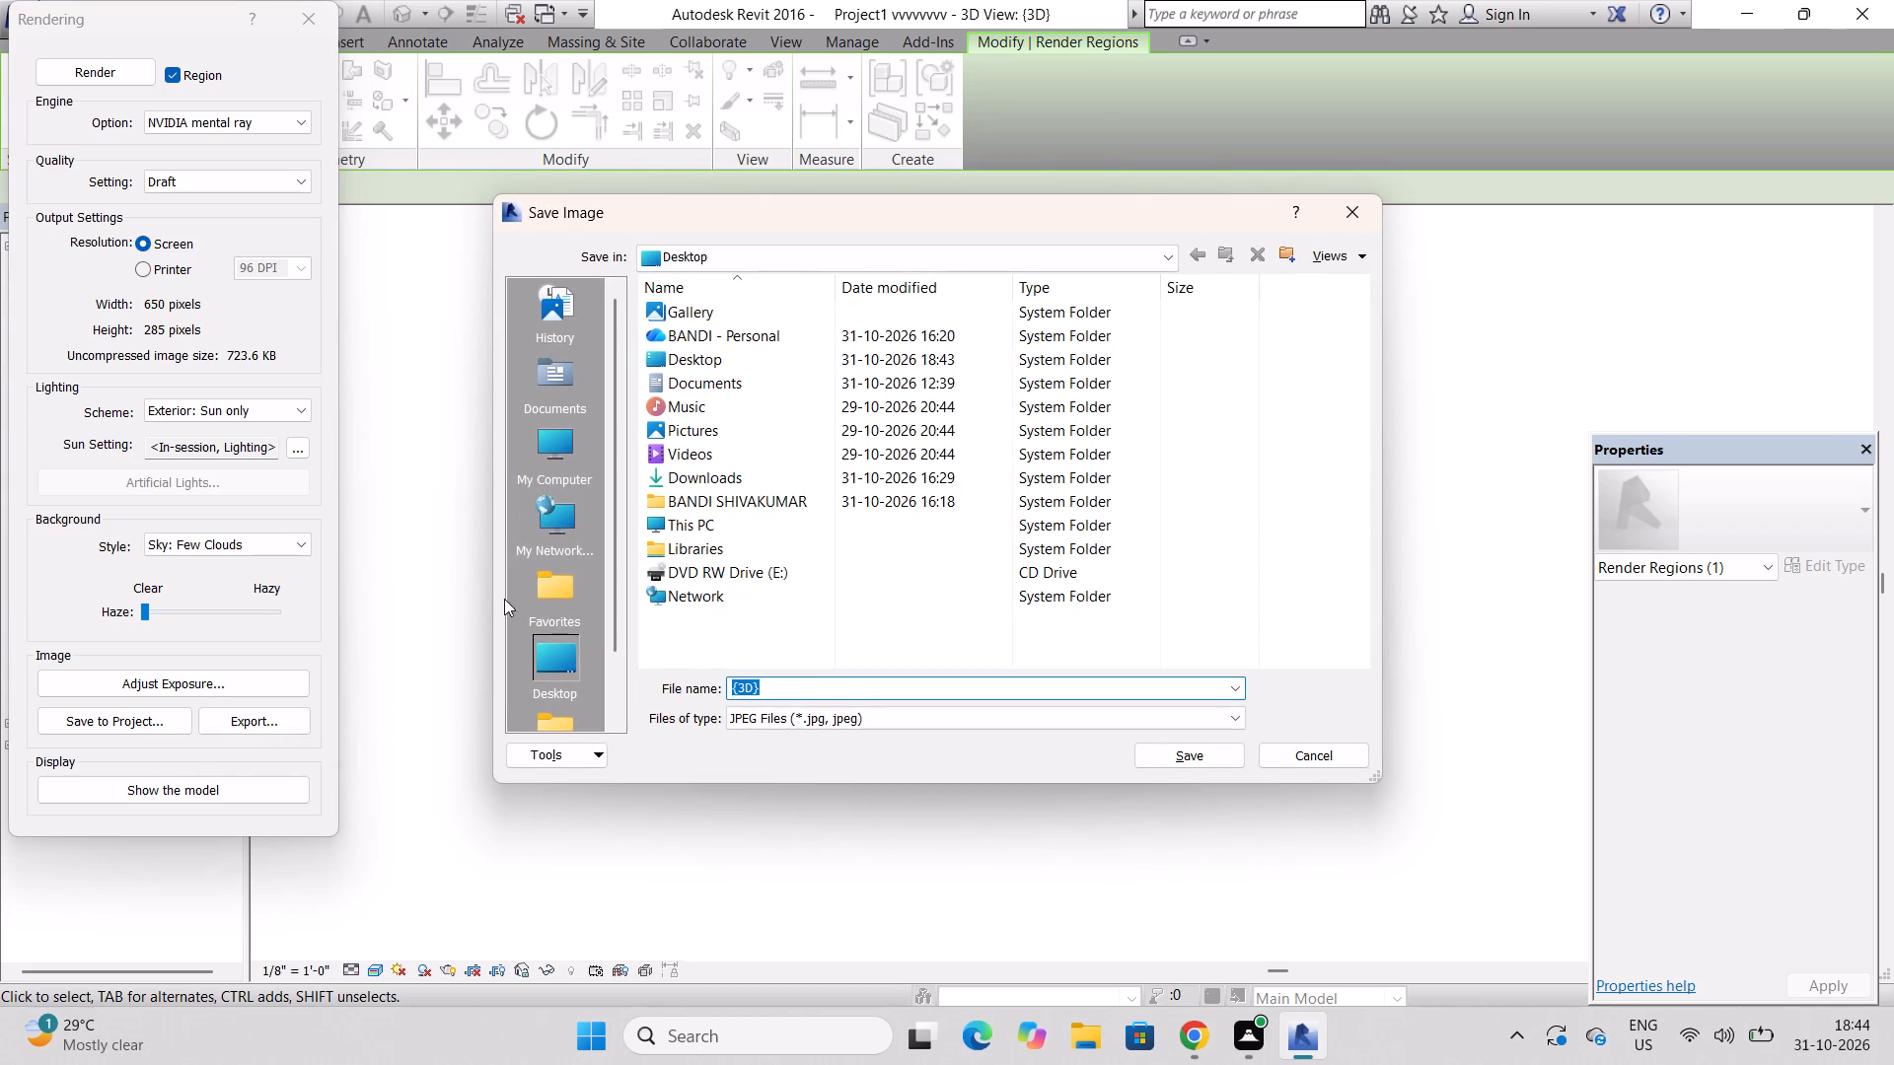
pyautogui.click(781, 692)
pyautogui.write('vvvvvvv')
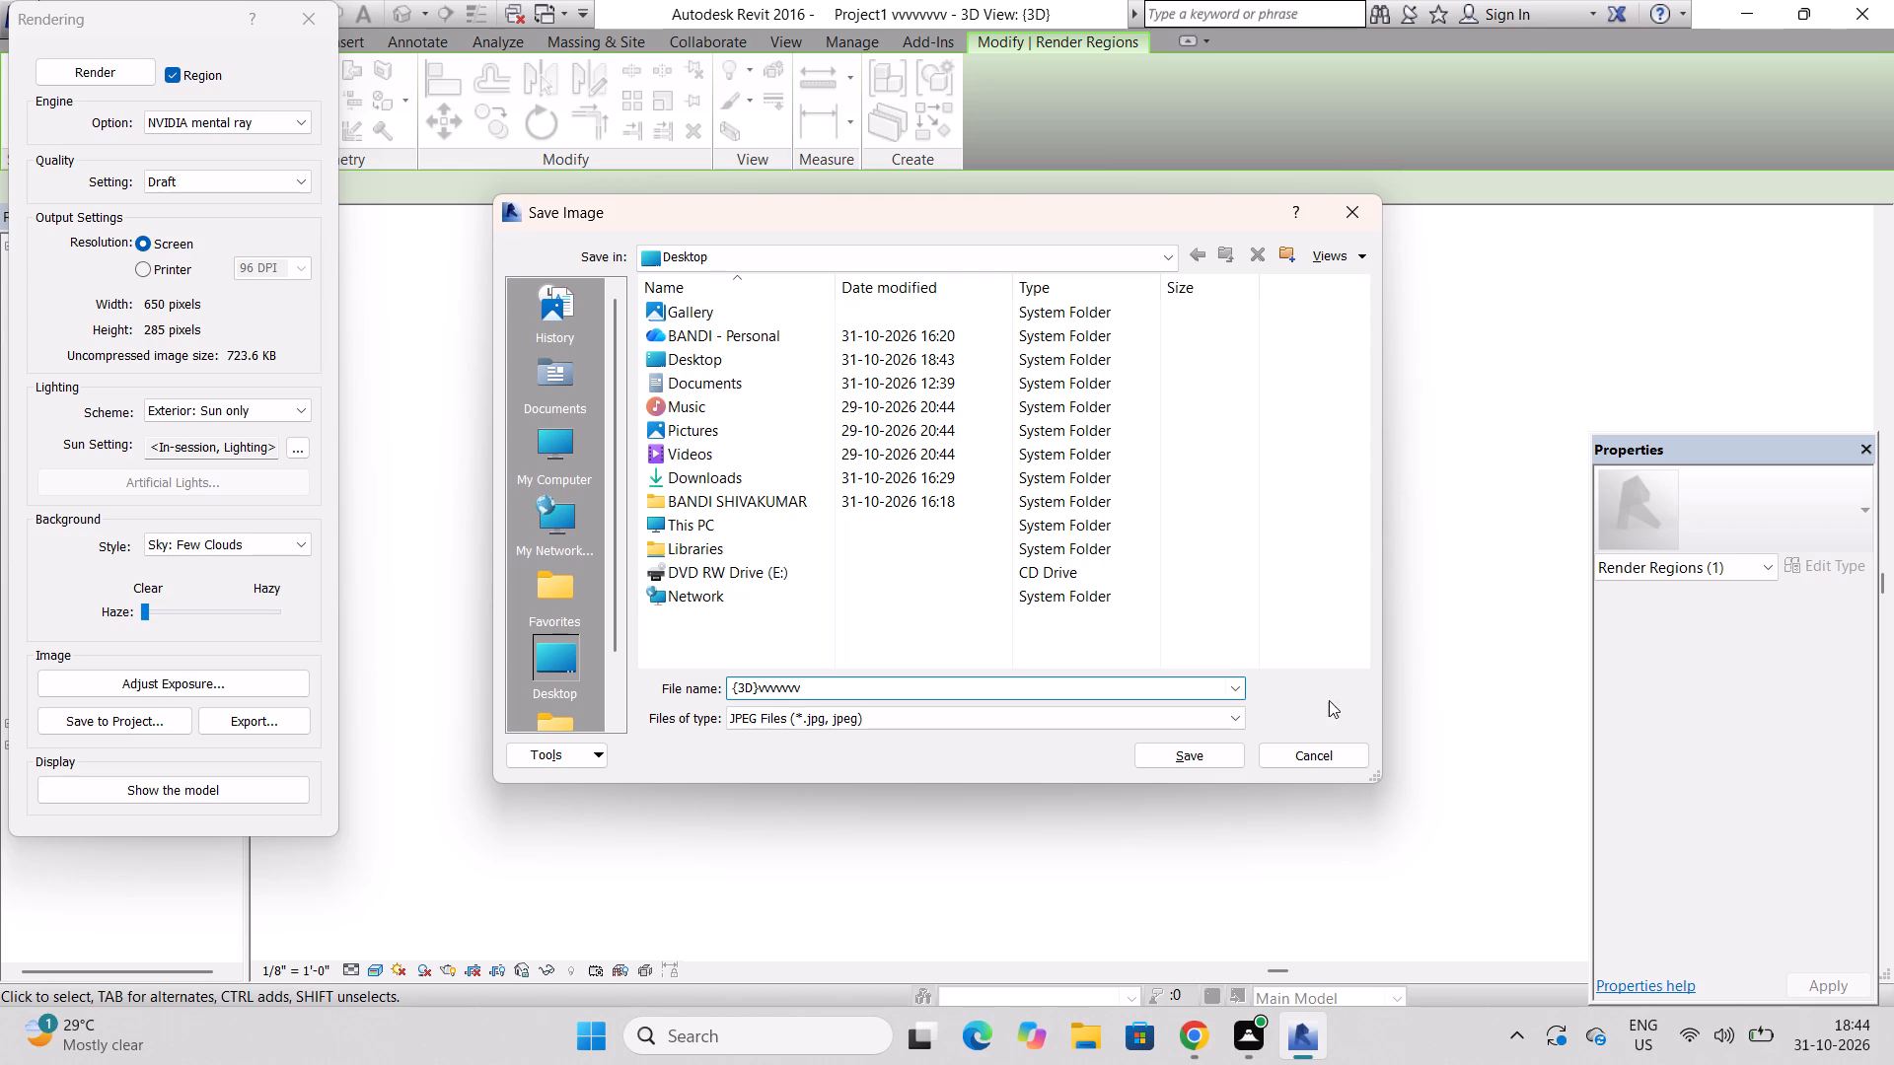
pyautogui.click(1199, 758)
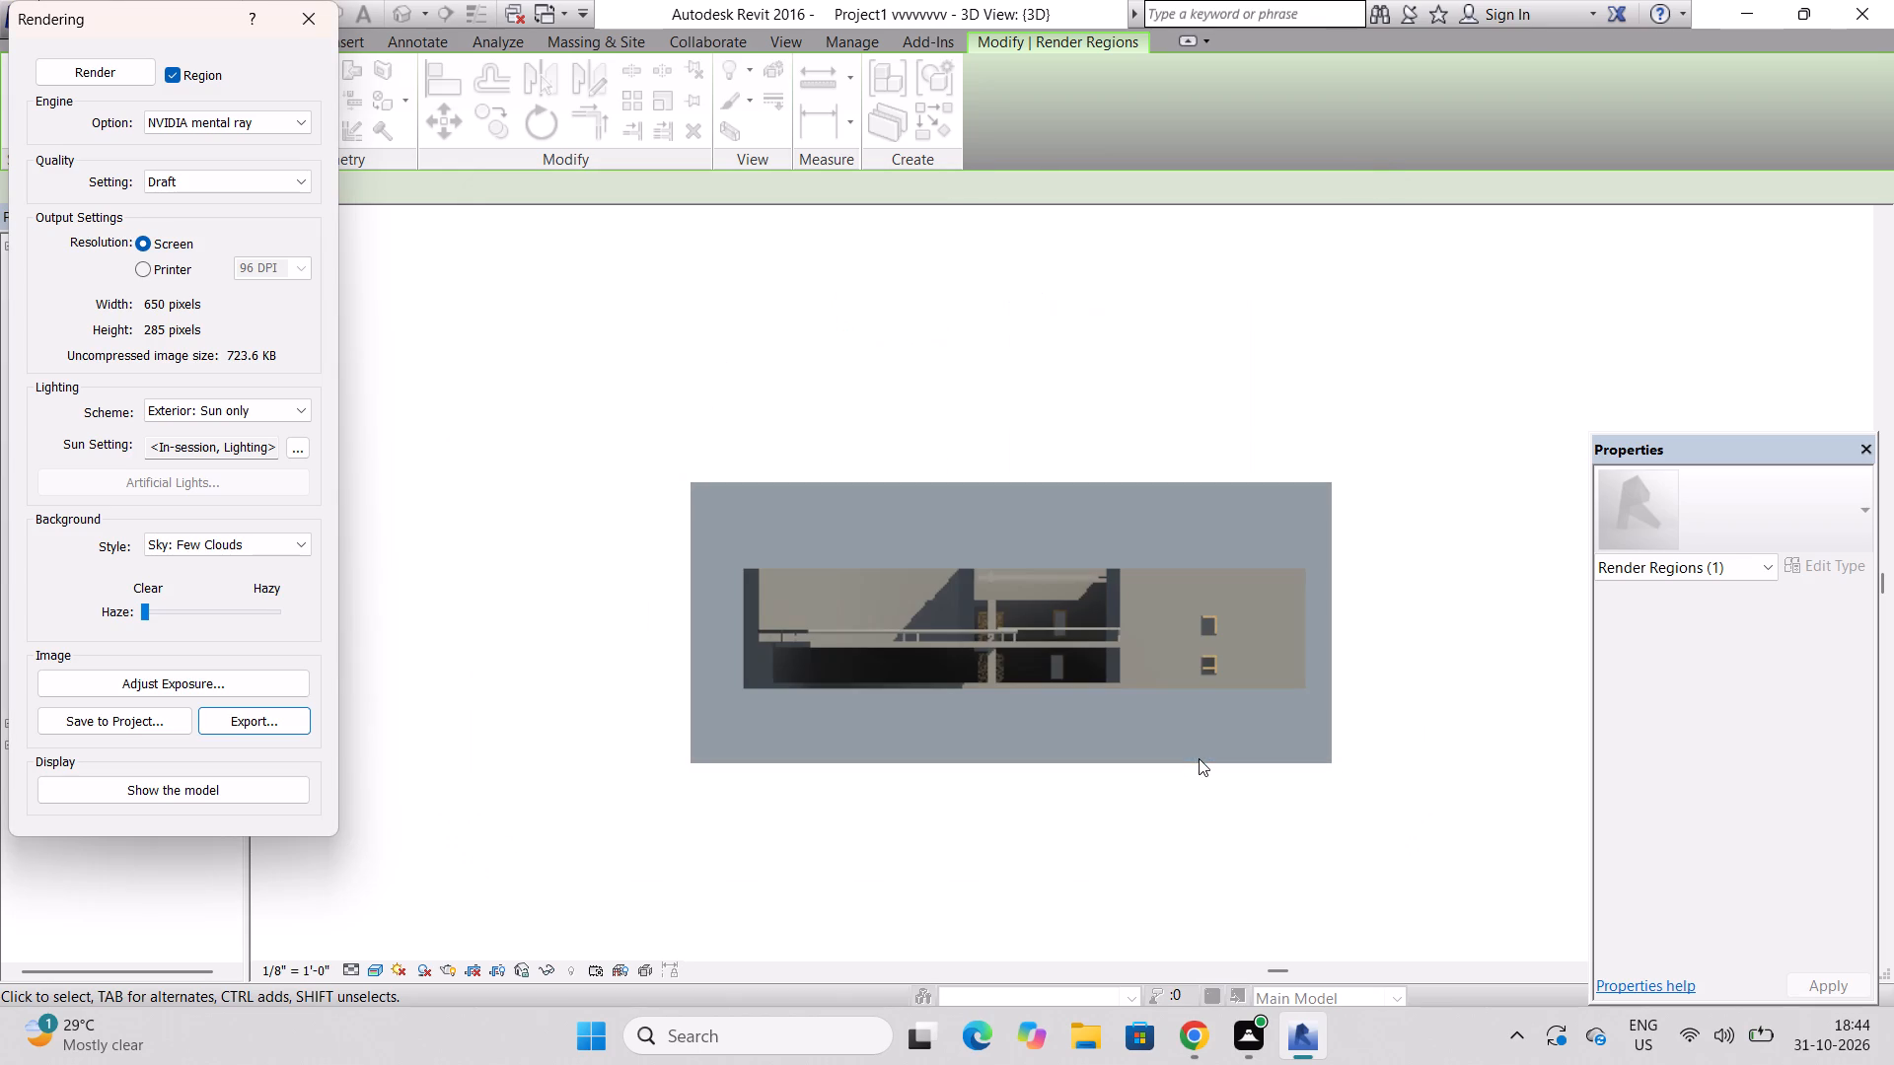